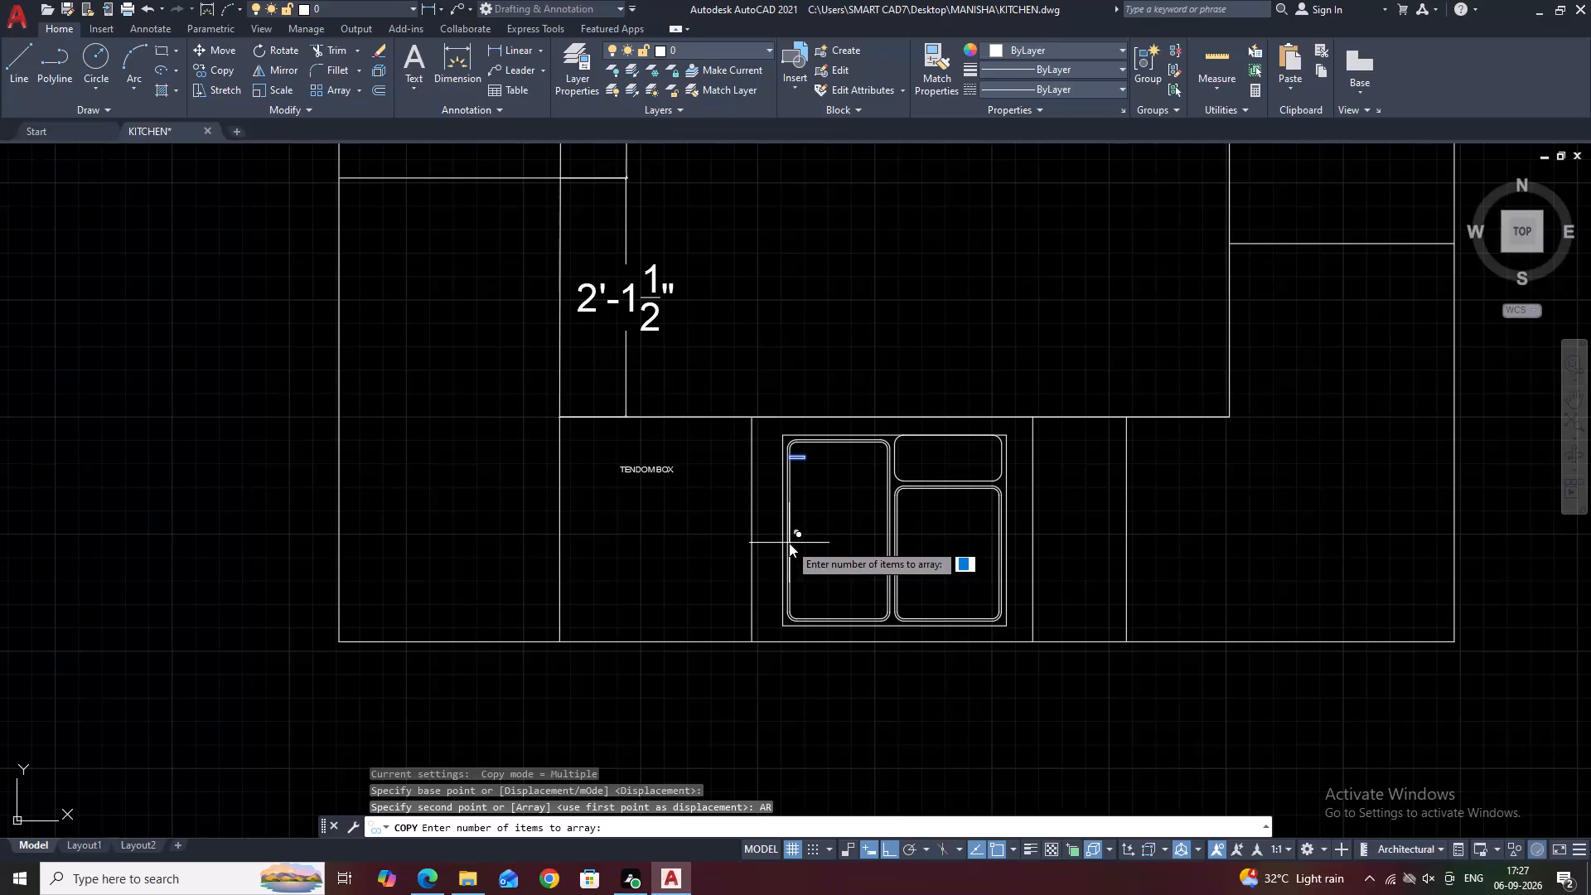
Array-copy the small bar as 6 items, fitted down the left basin's inner left edge to the start of the bottom corner curve.
key(Return)
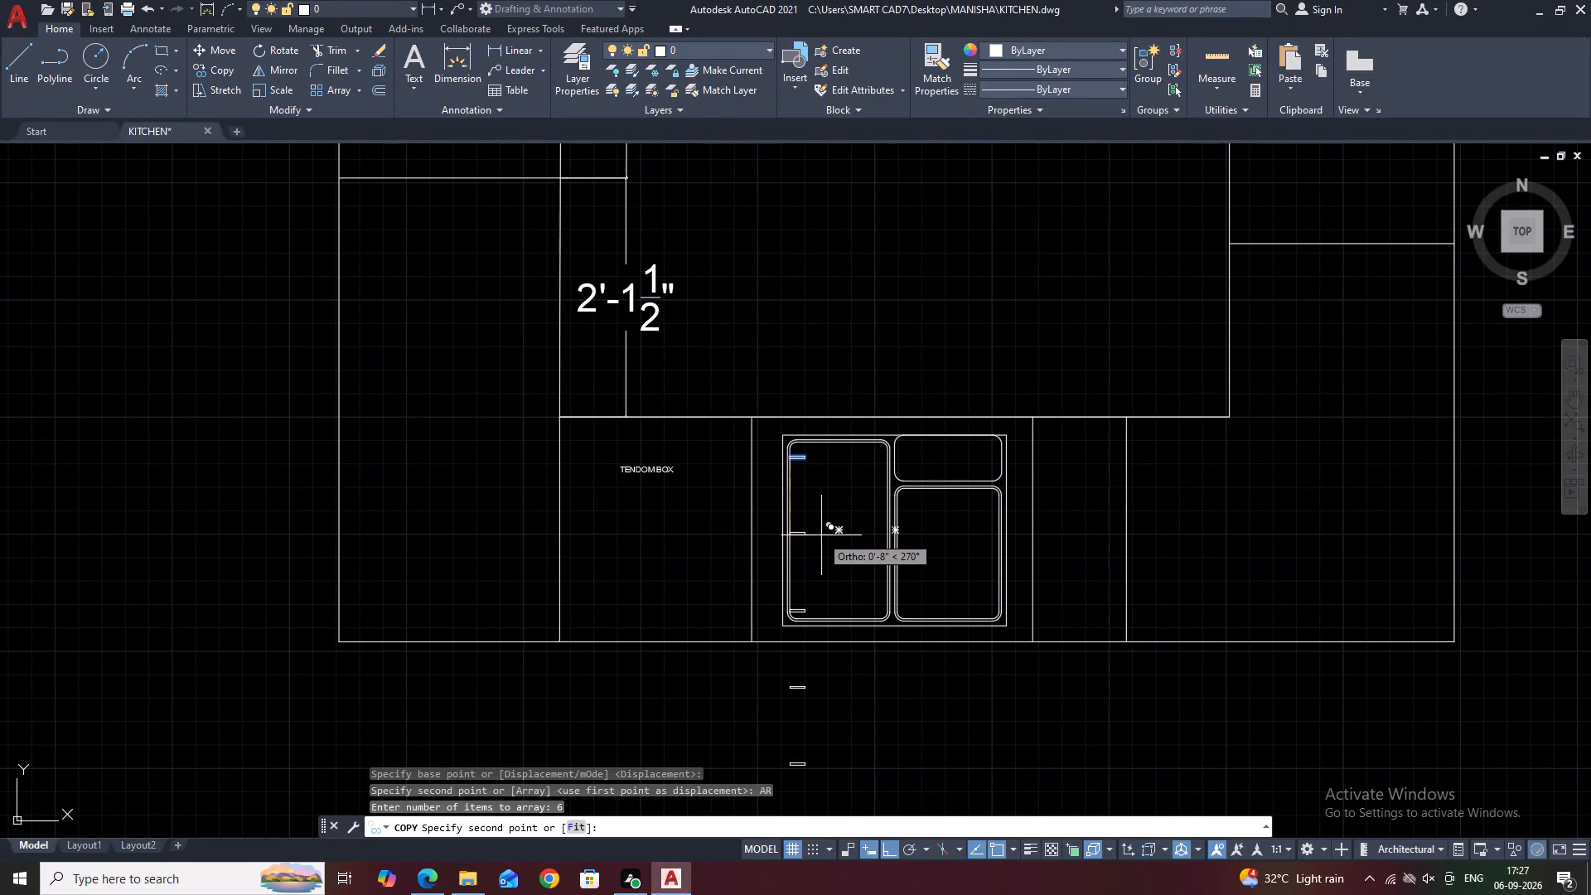
scroll(821, 542, up, 1)
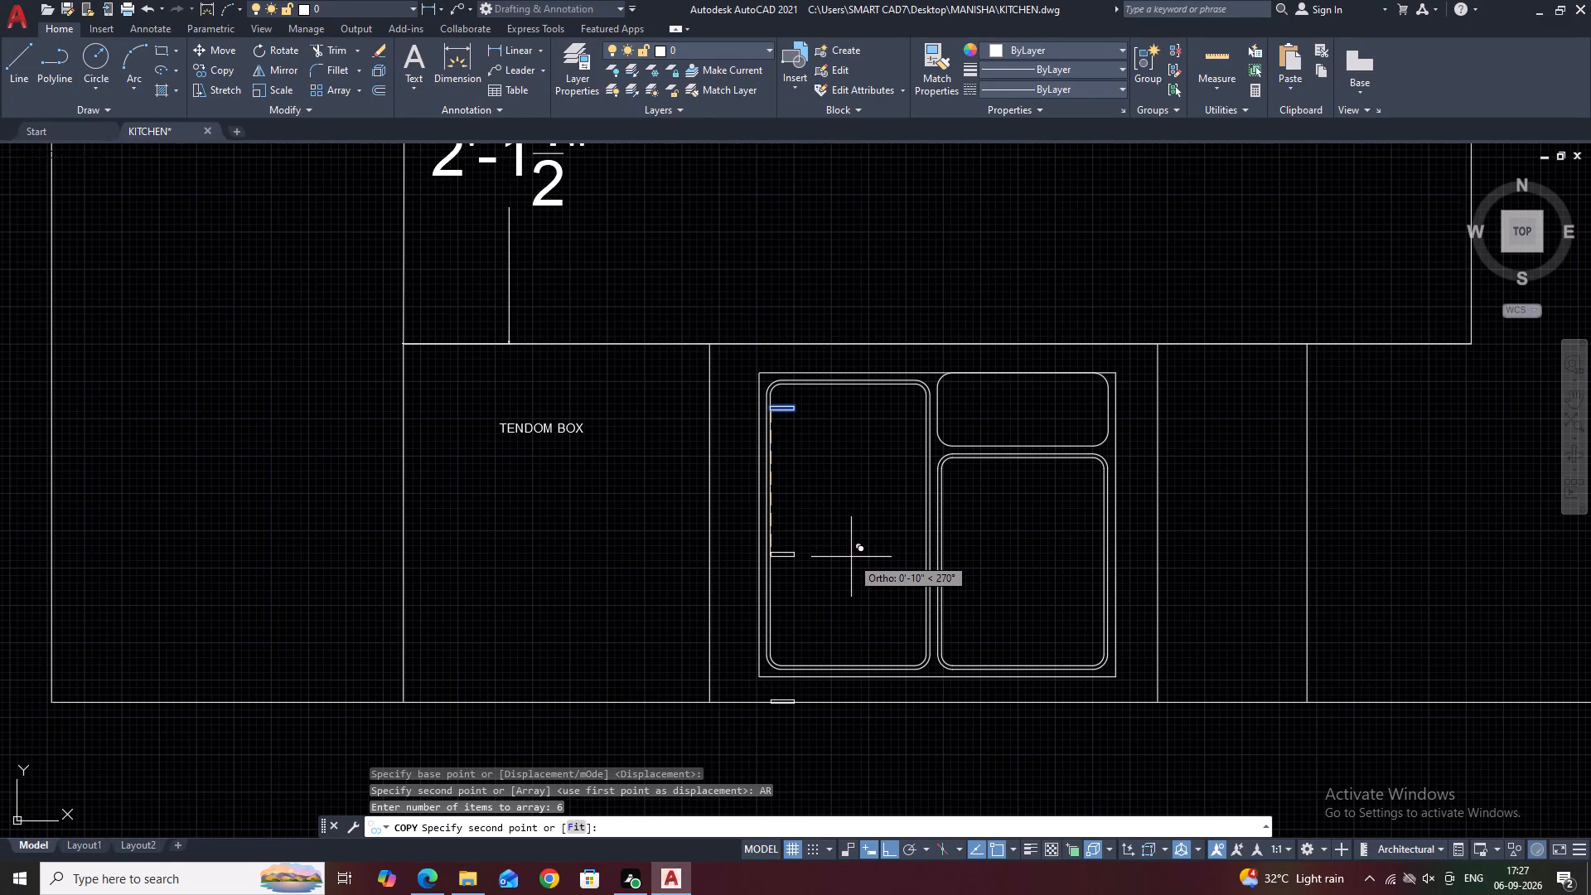
click(578, 830)
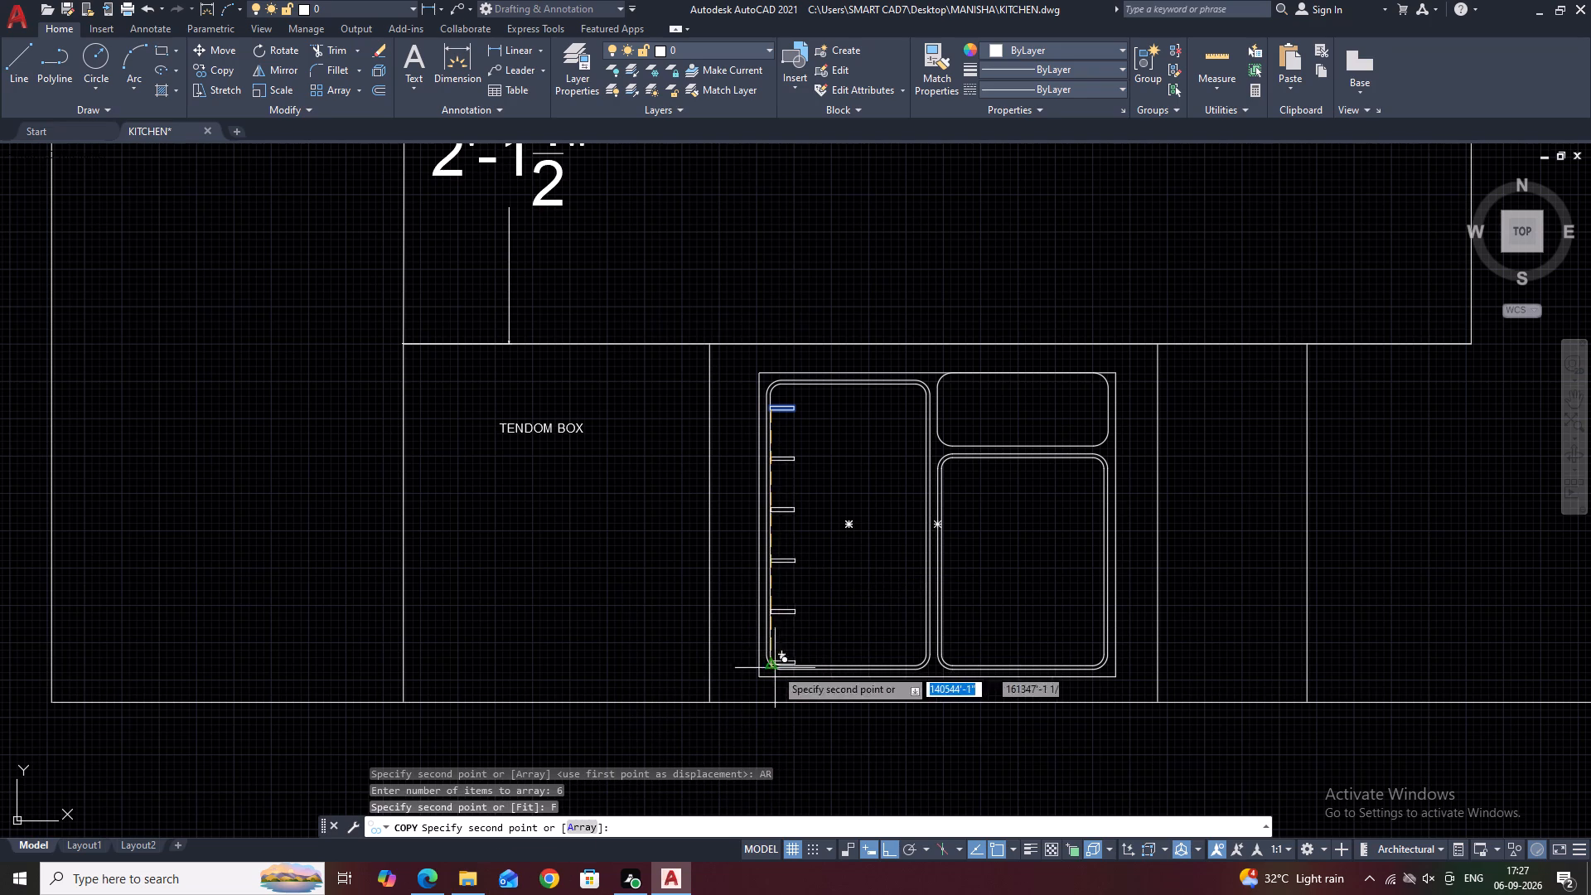
scroll(774, 668, up, 5)
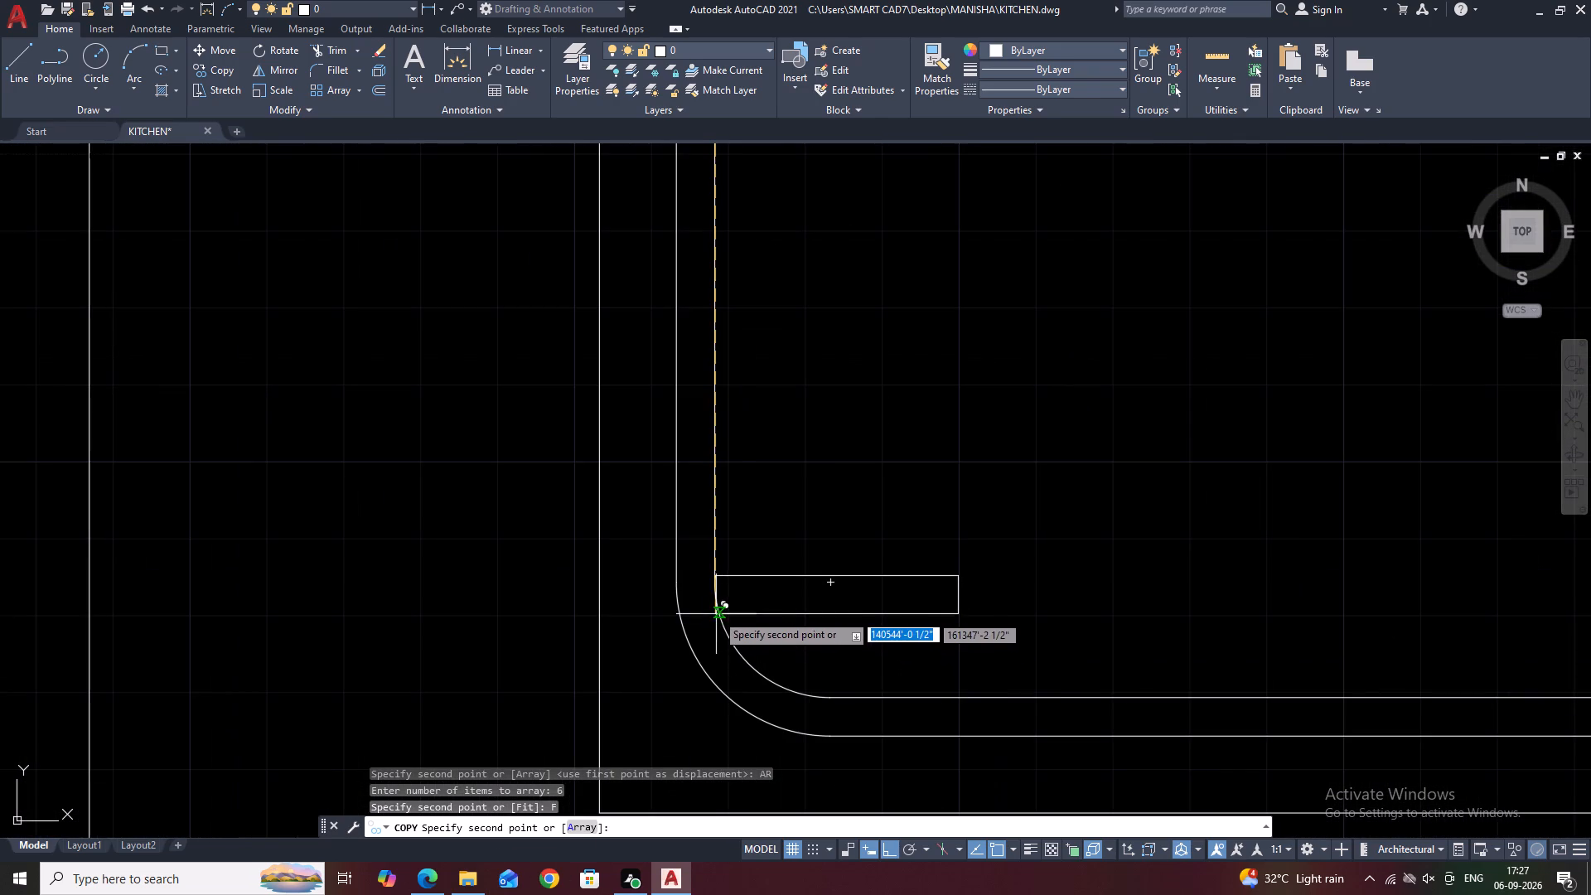
click(716, 590)
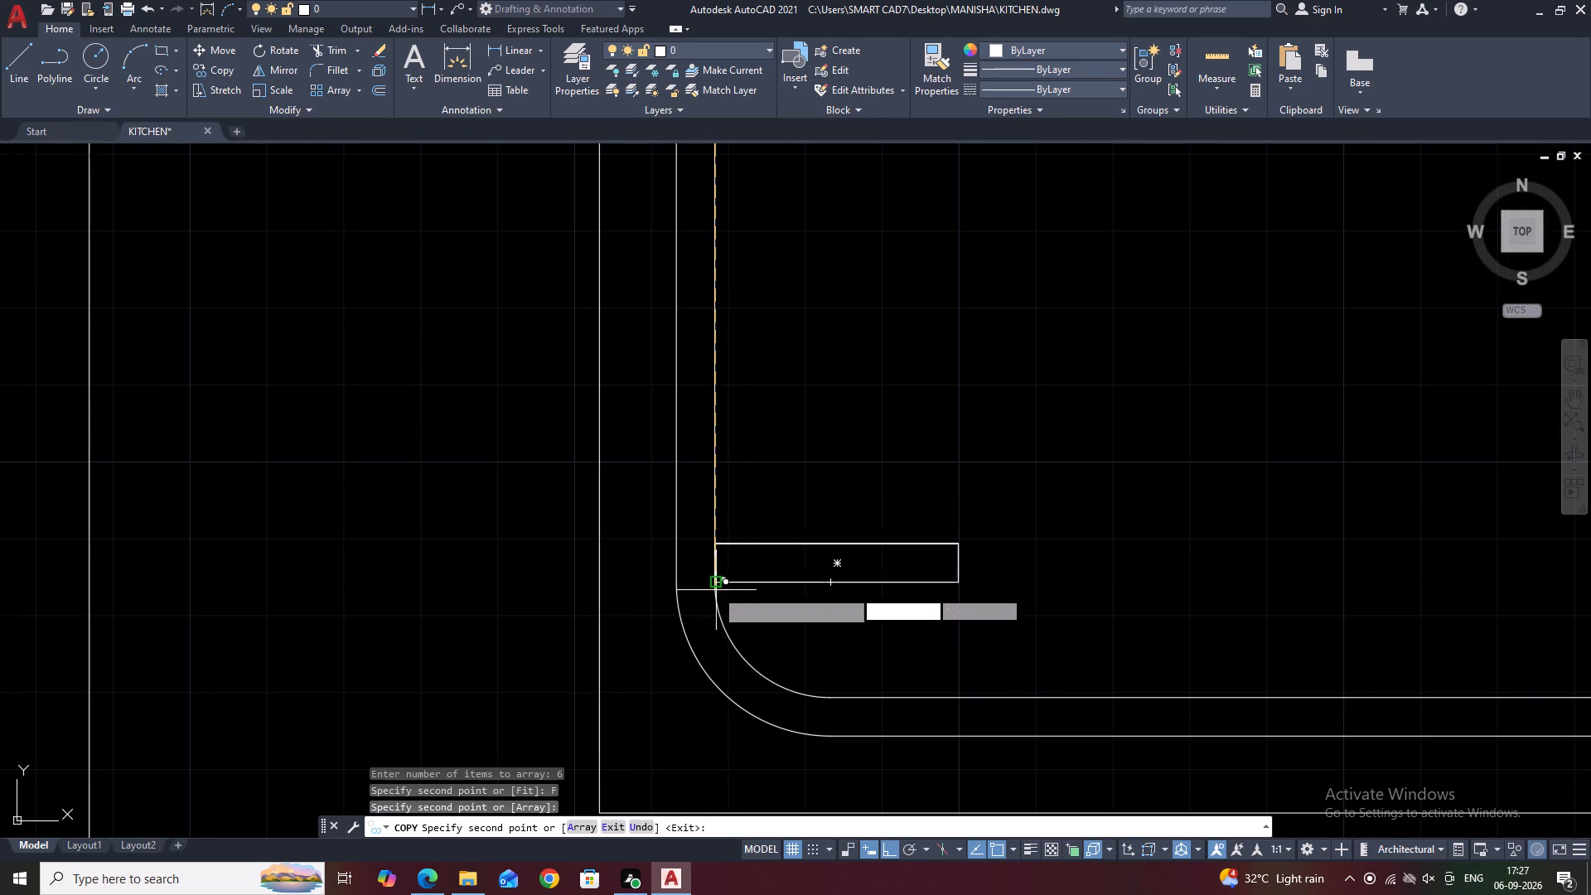
key(Escape)
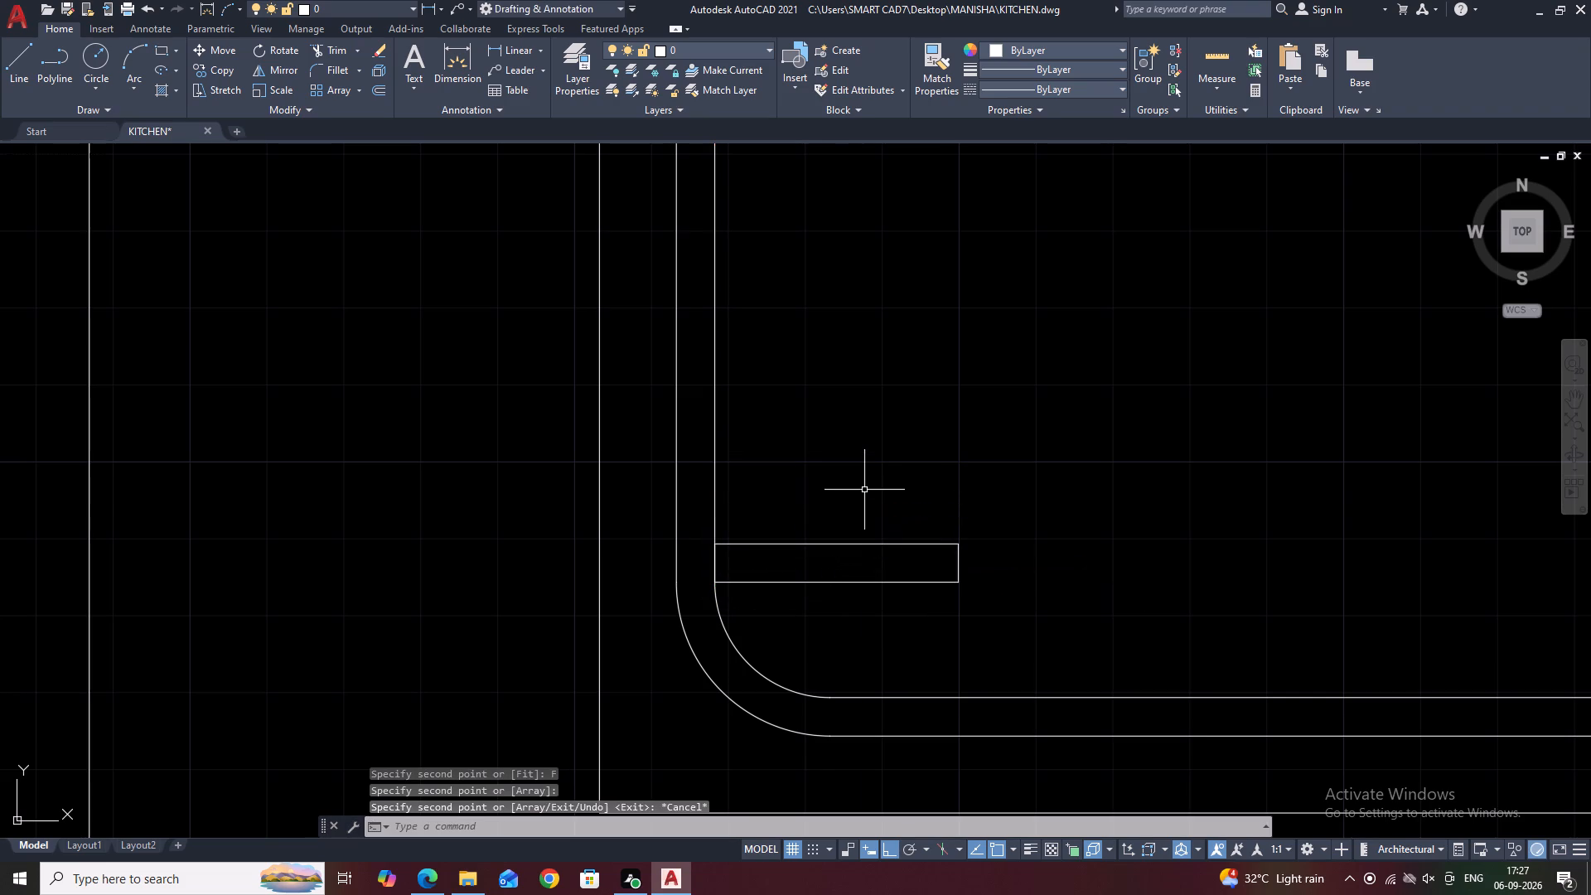
Draw a circle in the left basin, centred on the basin's width and level with the second bar from the top.
scroll(864, 490, up, 1)
scroll(810, 370, down, 5)
middle_drag(921, 305, 914, 341)
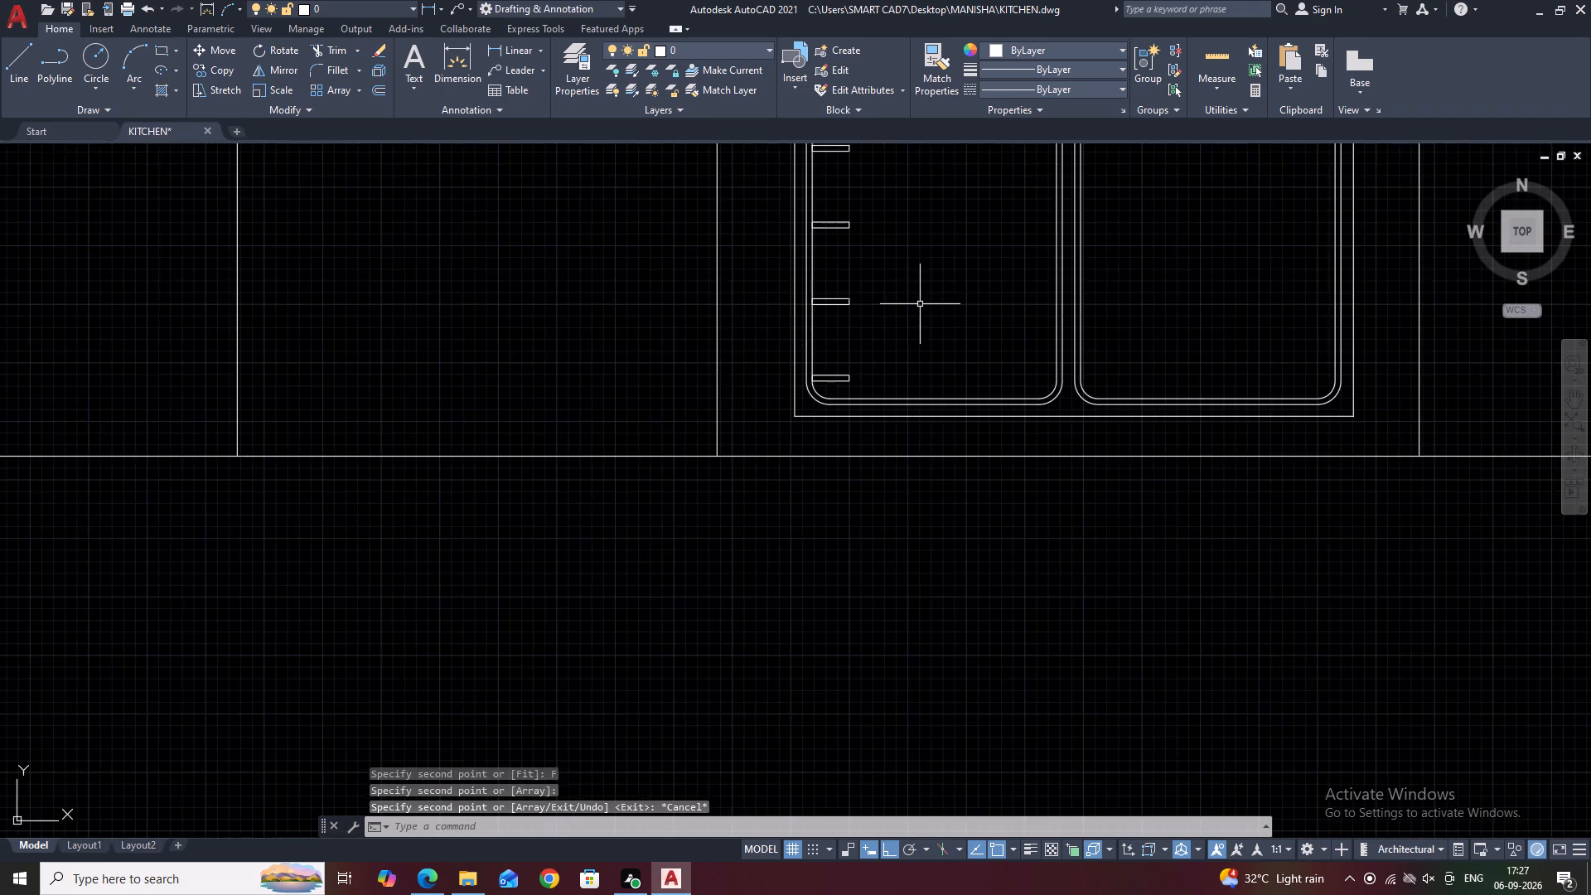
middle_drag(914, 341, 897, 370)
scroll(893, 352, down, 2)
middle_drag(923, 264, 919, 293)
scroll(879, 321, up, 3)
middle_drag(903, 273, 902, 271)
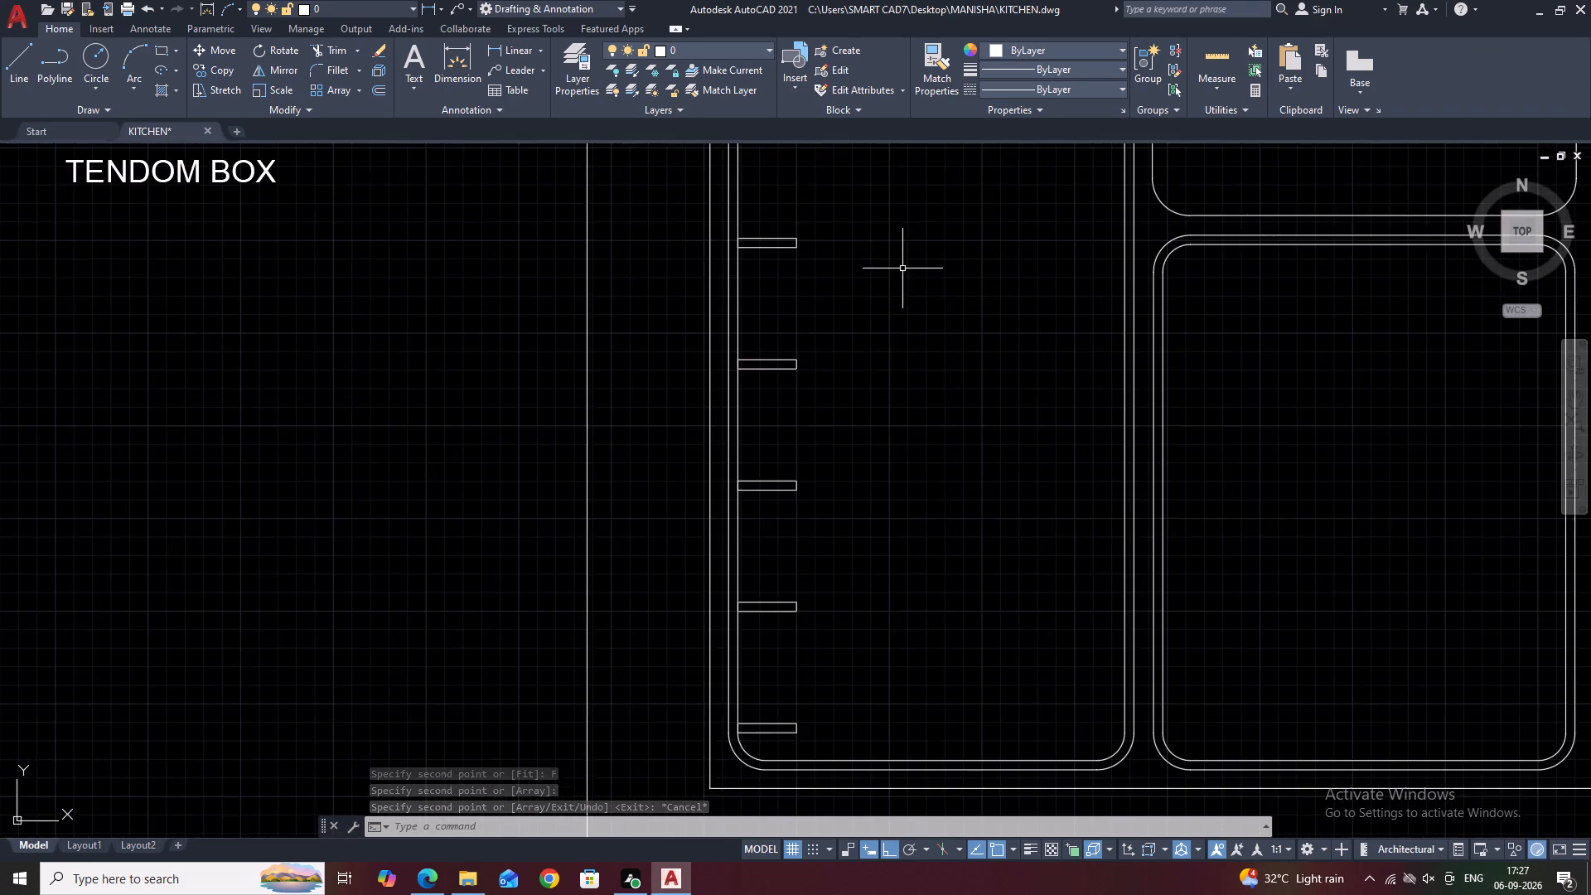
middle_drag(902, 271, 878, 356)
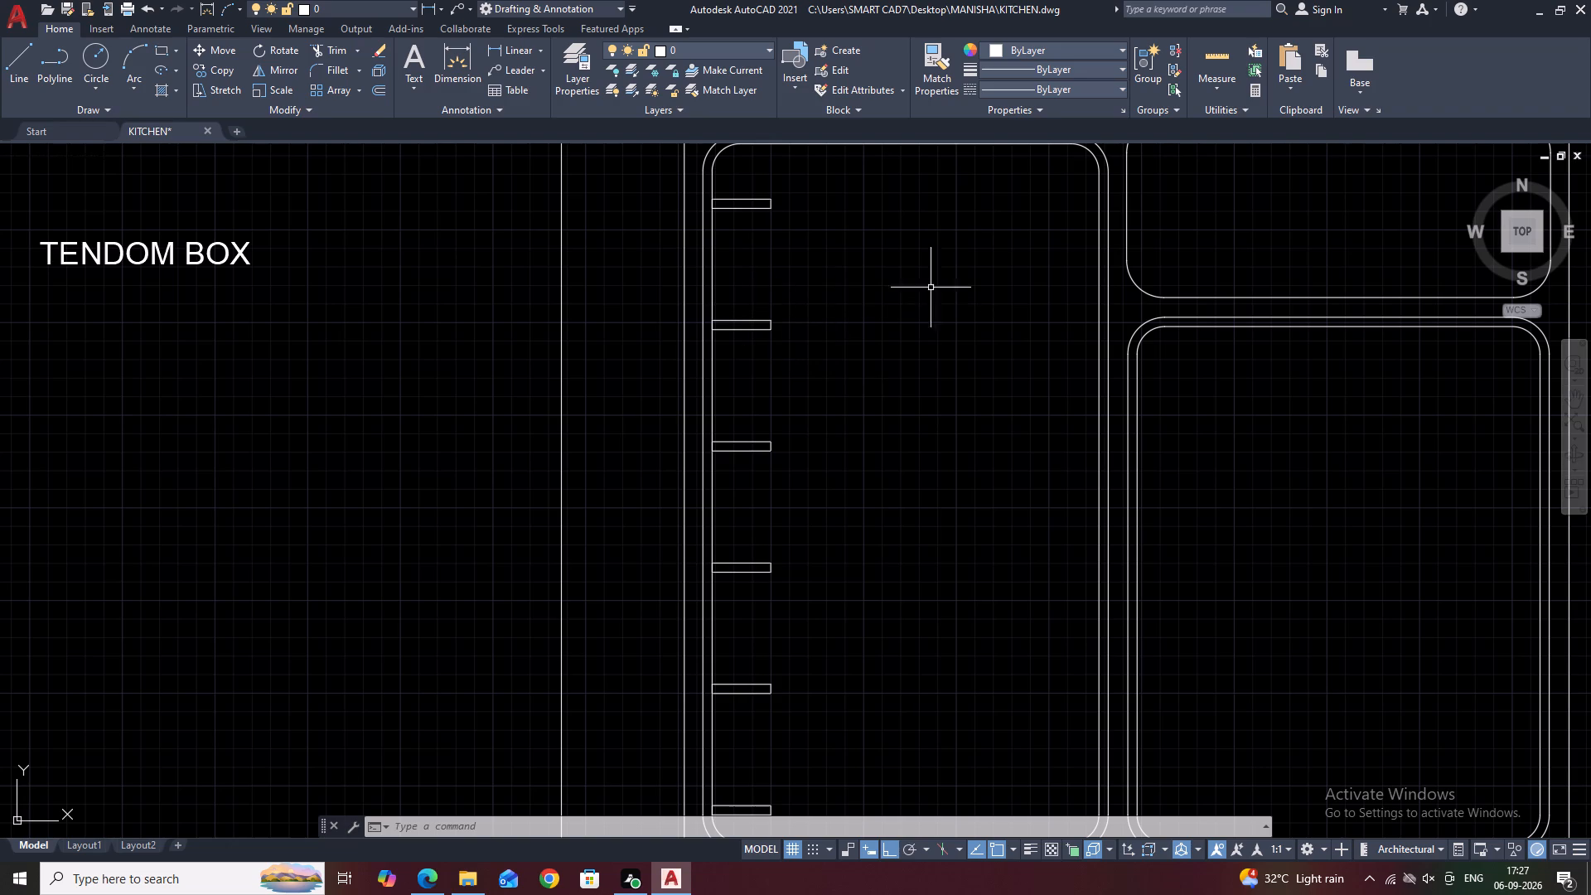
middle_drag(920, 283, 922, 332)
middle_drag(825, 374, 849, 365)
scroll(858, 360, down, 1)
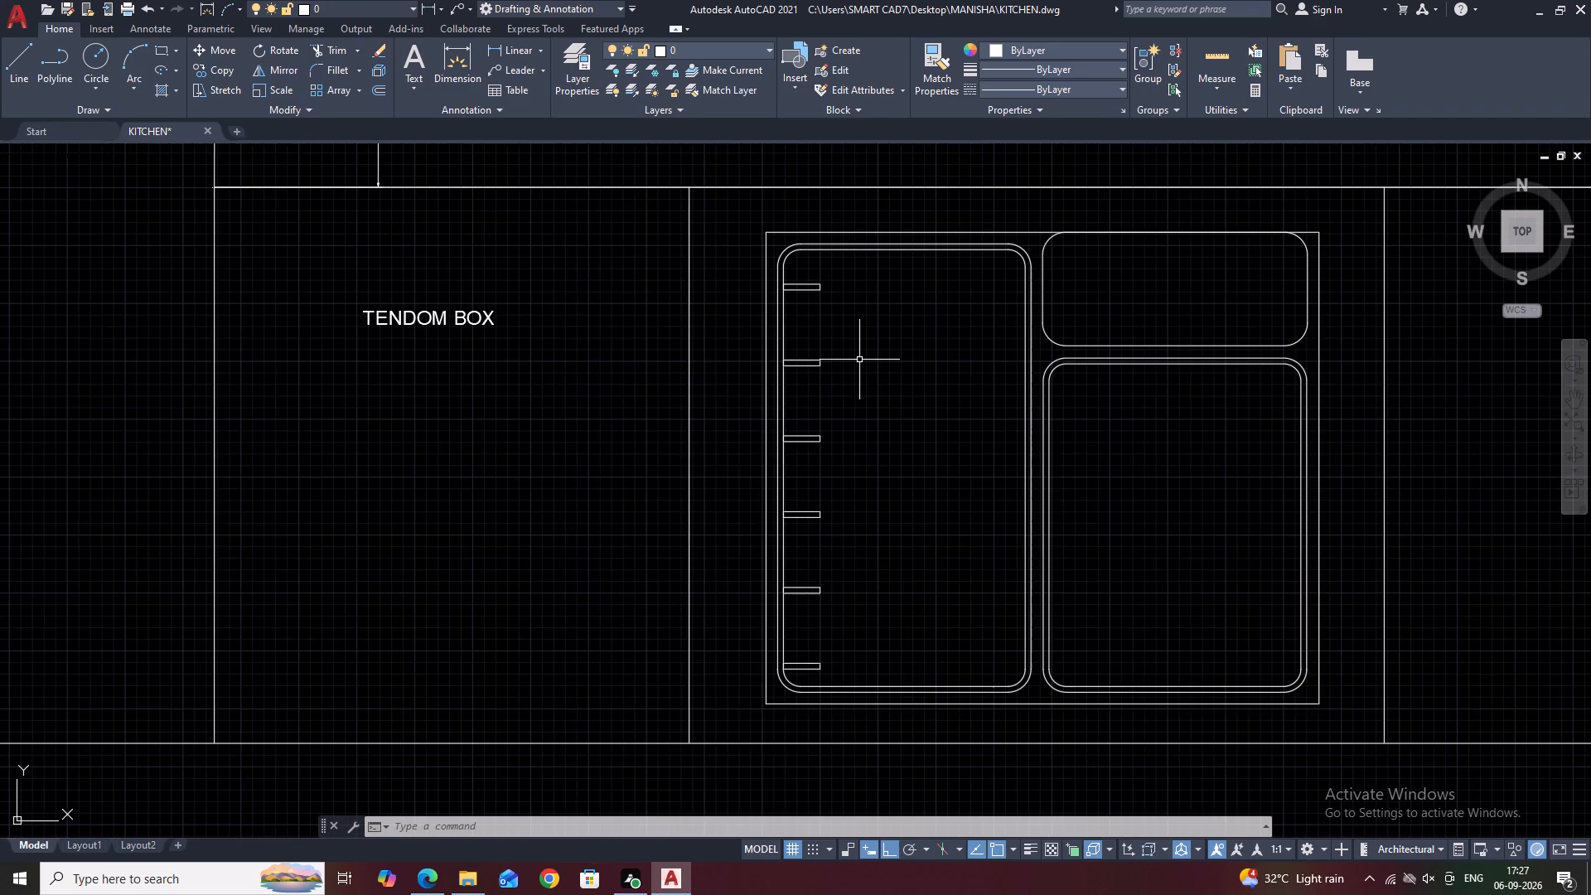
text(C)
key(space)
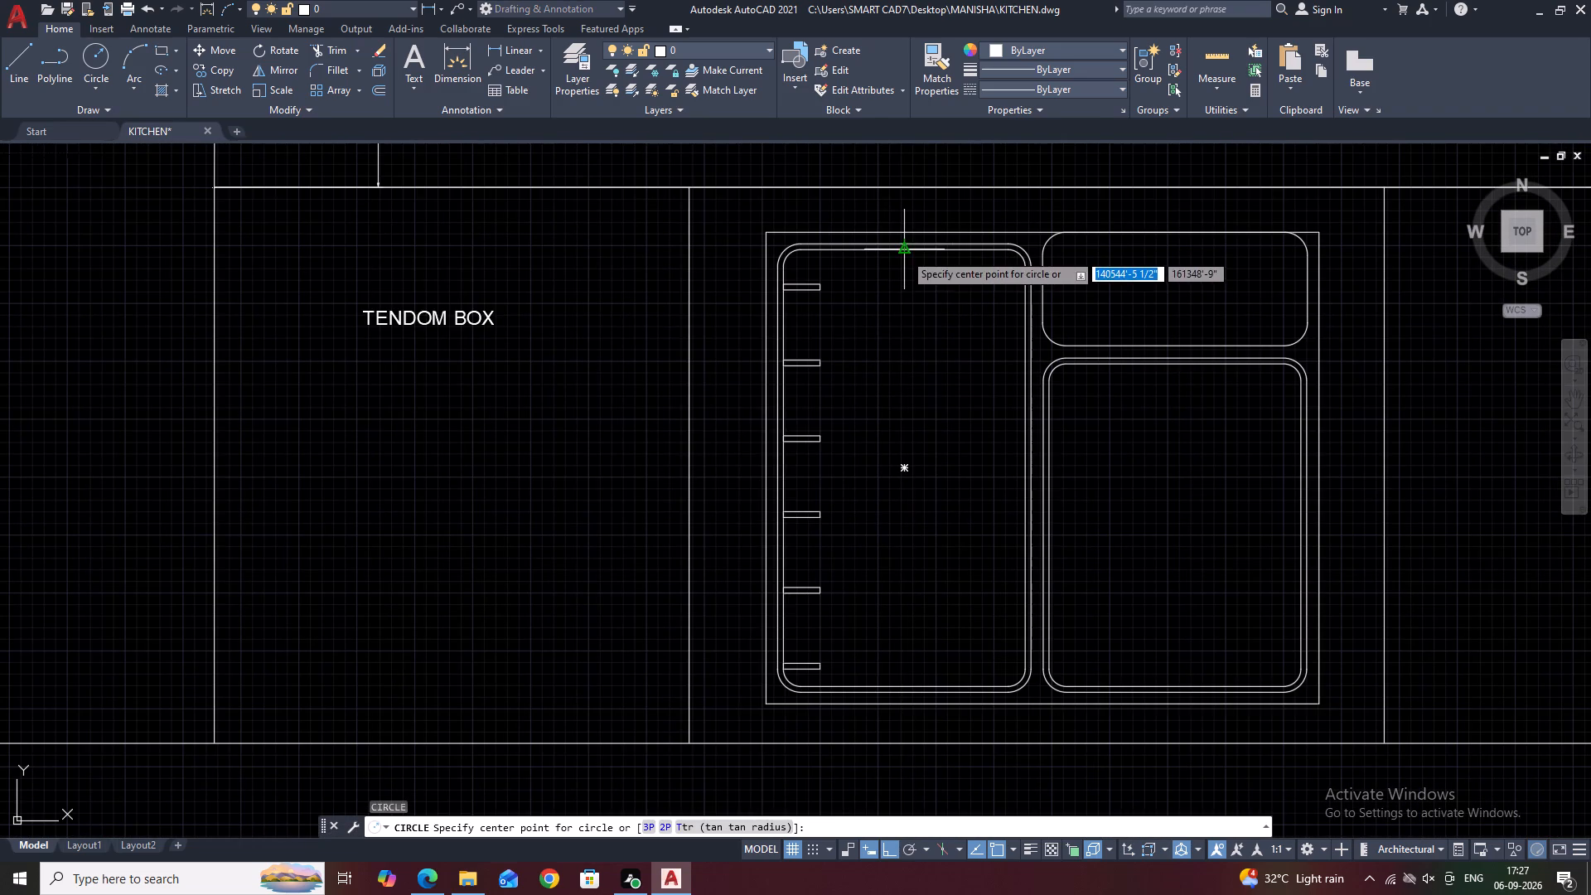
click(904, 363)
click(923, 398)
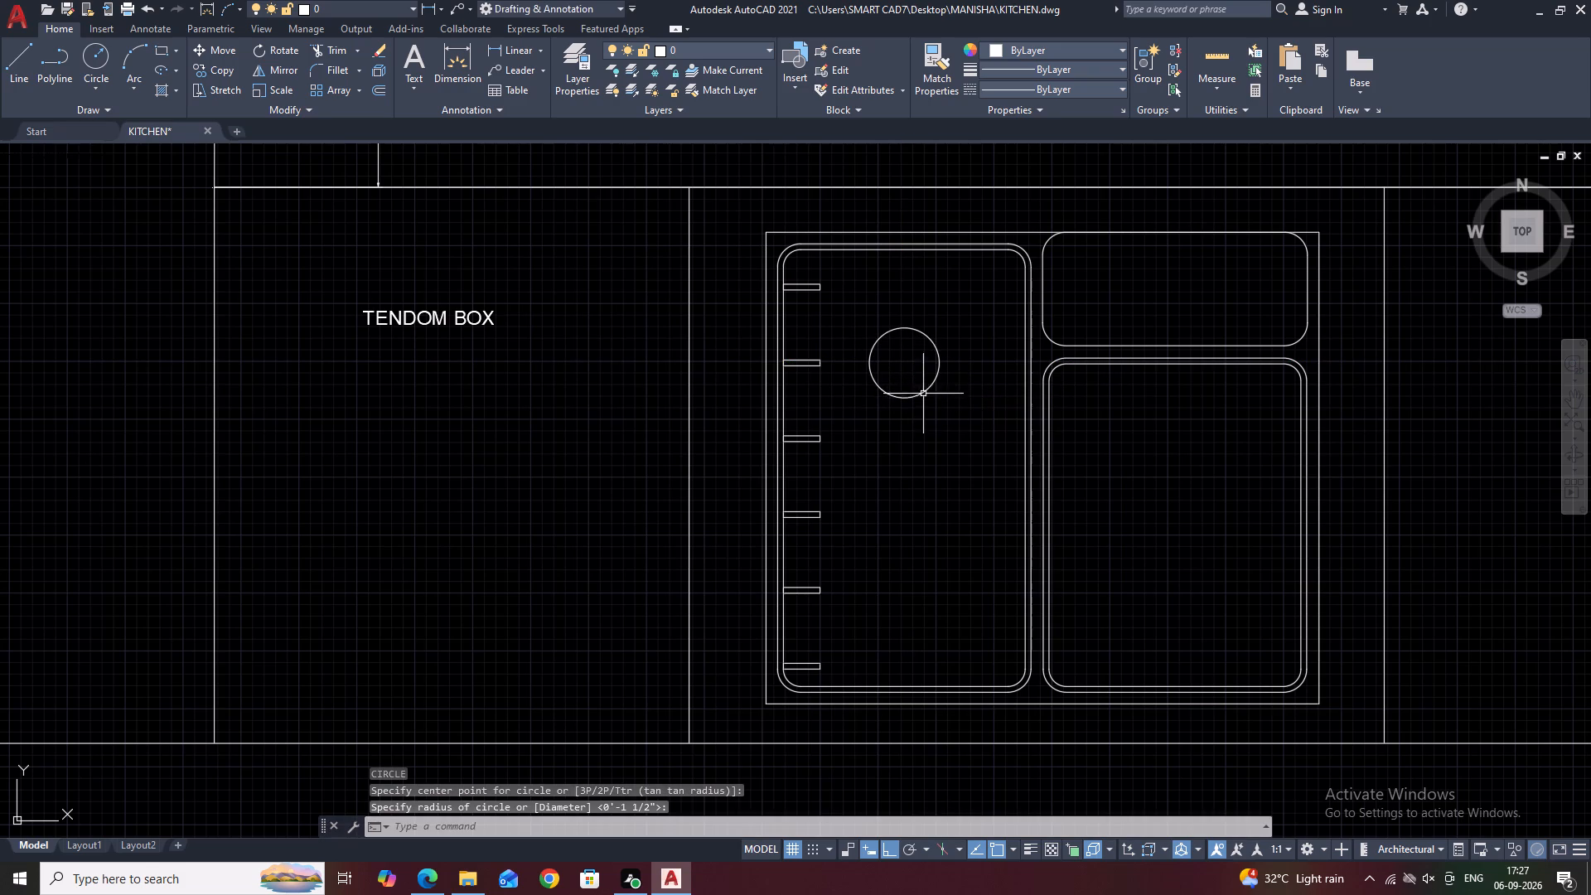
Offset the circle inward by 1/2".
middle_drag(908, 360, 901, 295)
click(954, 258)
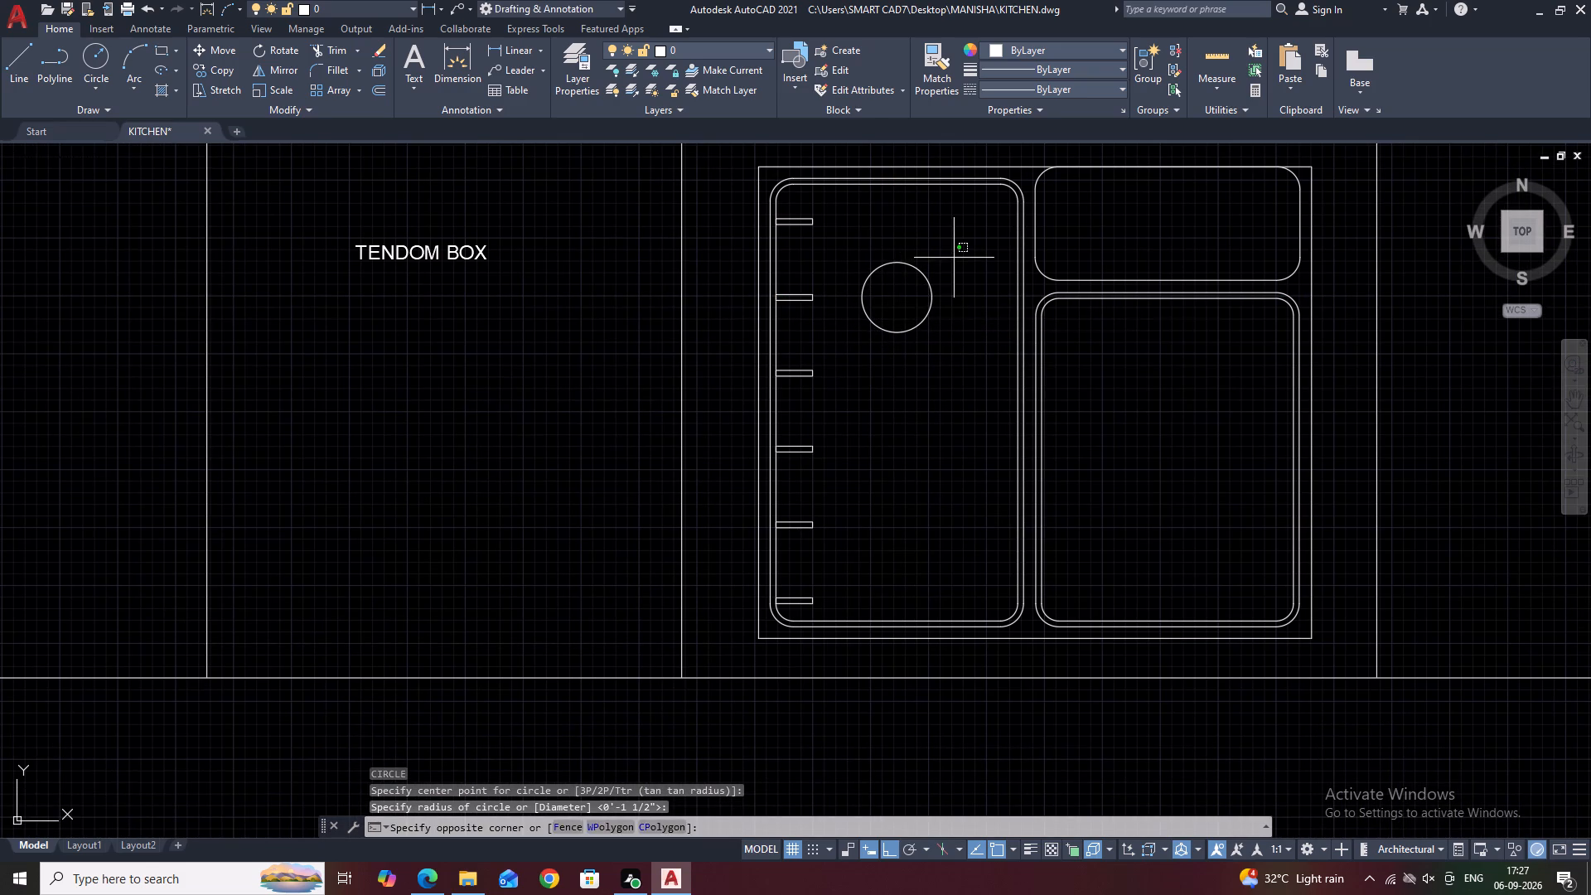
click(901, 298)
text(O)
key(space)
key(space)
click(889, 307)
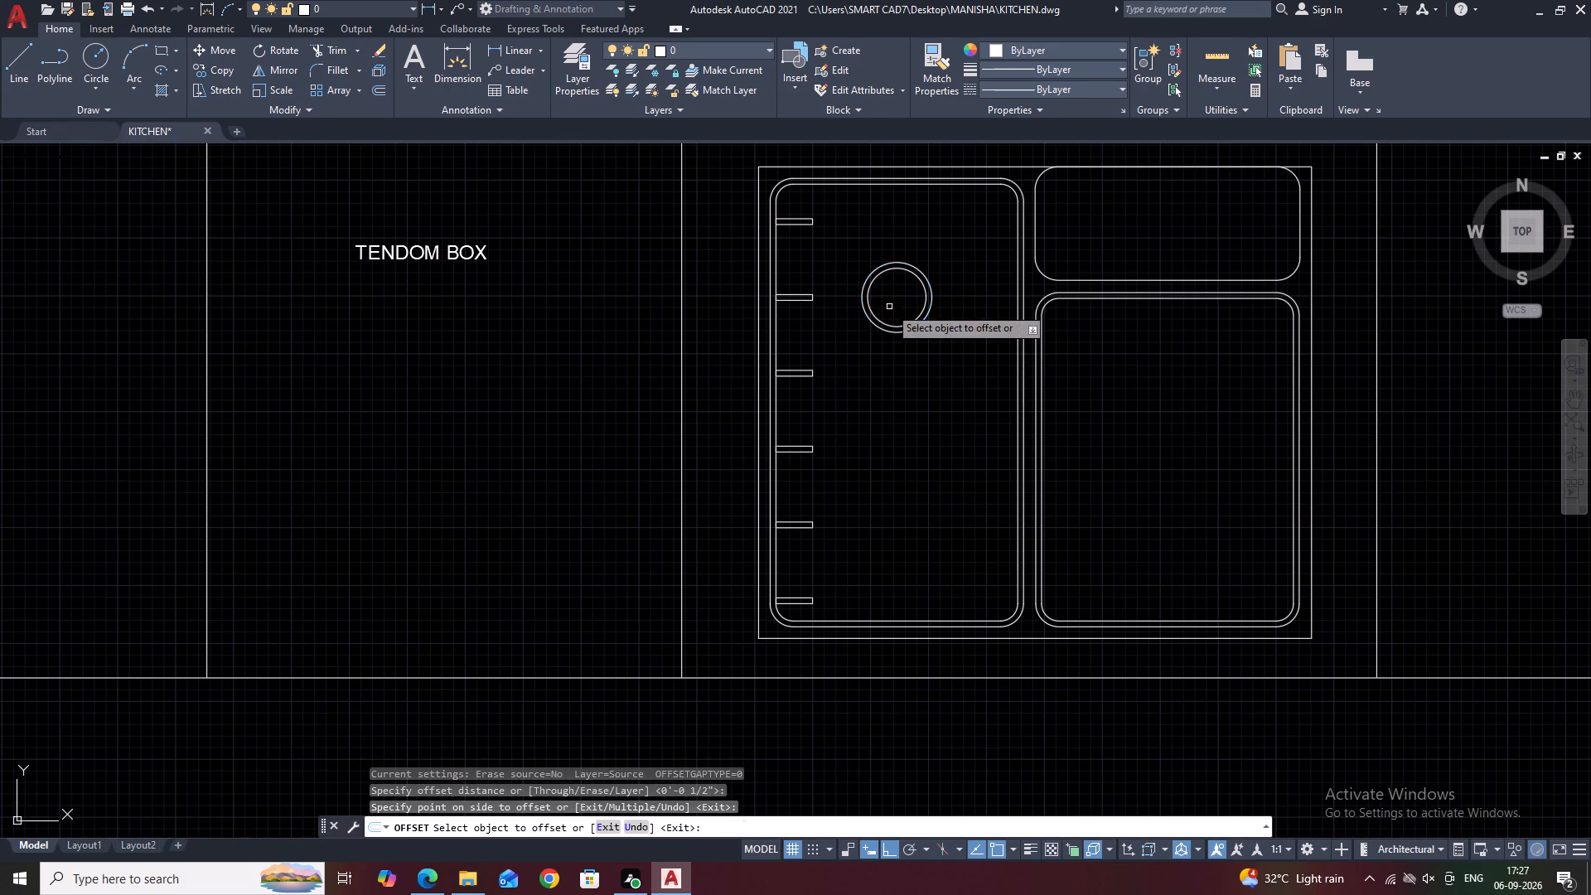
key(Escape)
Scale both concentric circles up slightly about their common centre.
middle_drag(893, 255, 902, 293)
scroll(861, 335, up, 1)
middle_drag(990, 245, 989, 312)
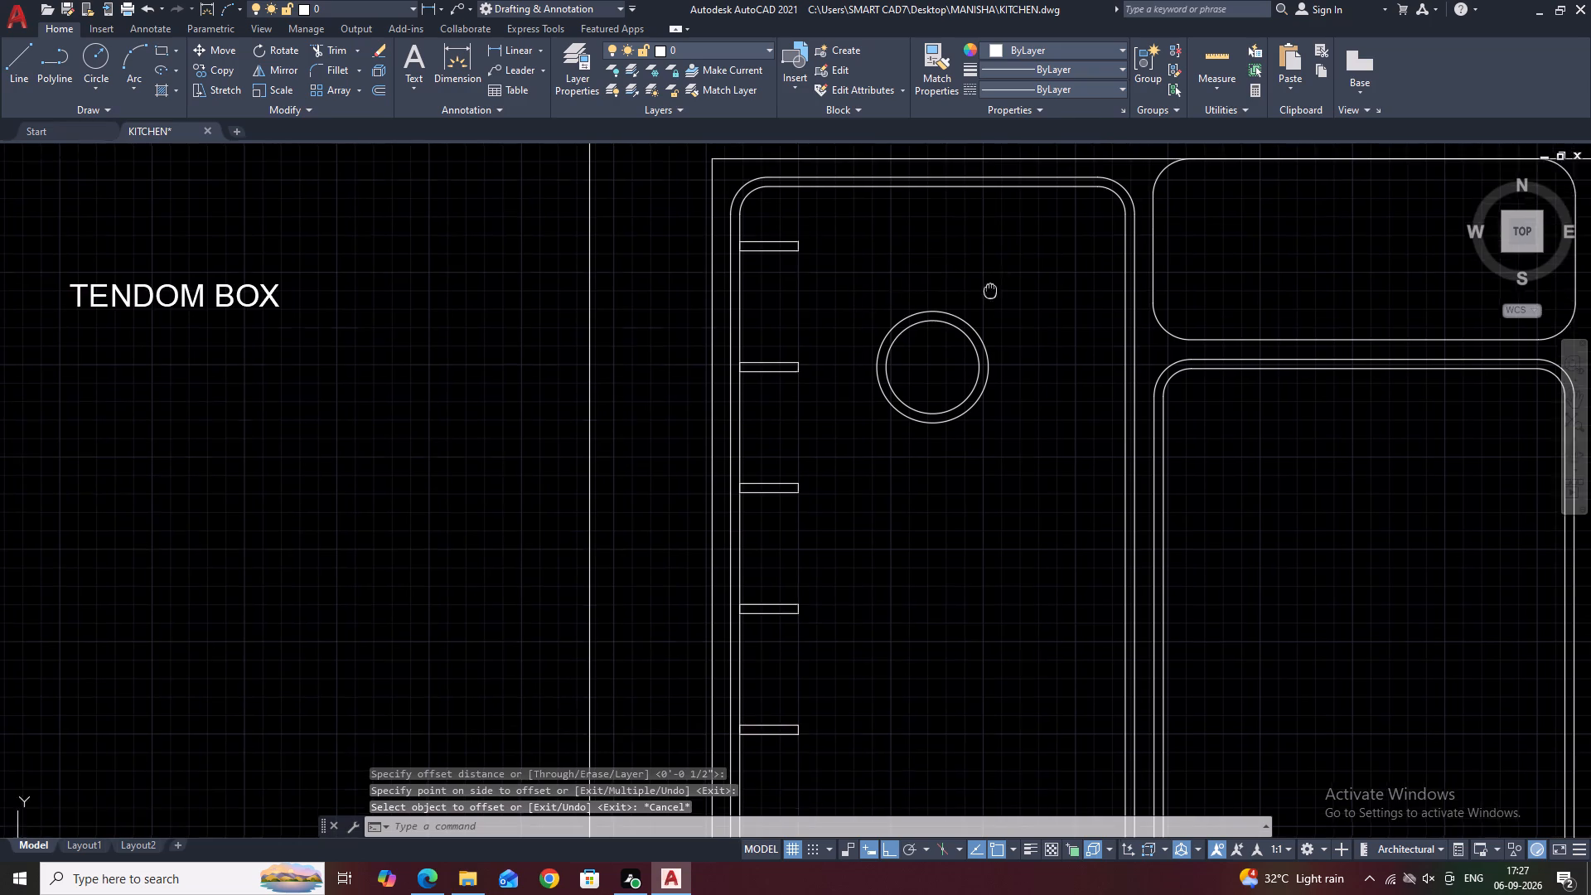
middle_drag(989, 312, 989, 329)
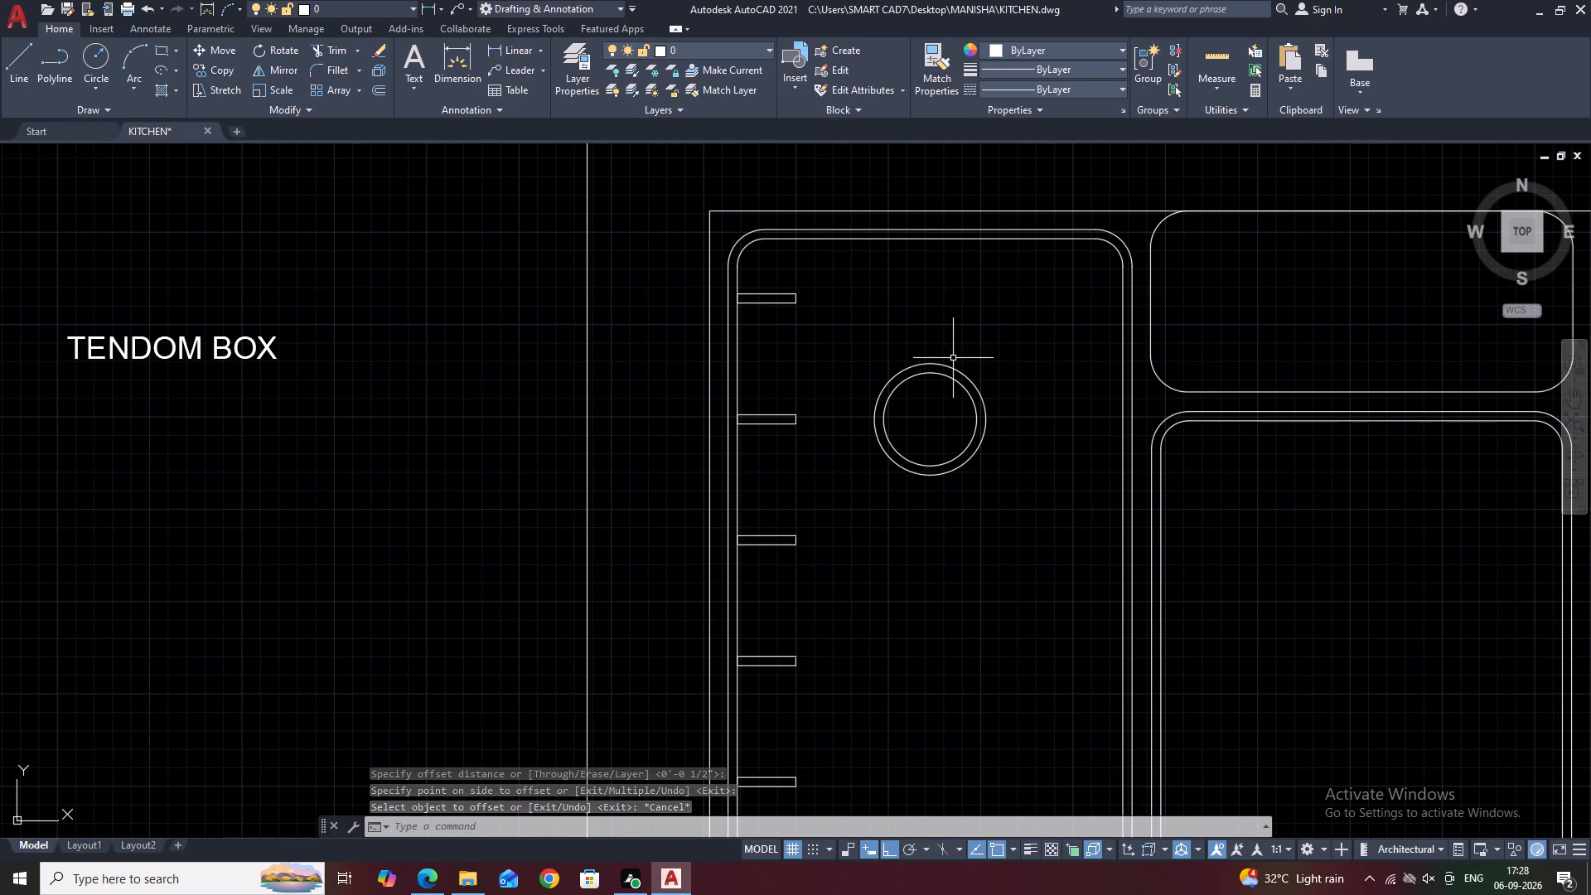
click(991, 336)
drag(960, 389, 958, 398)
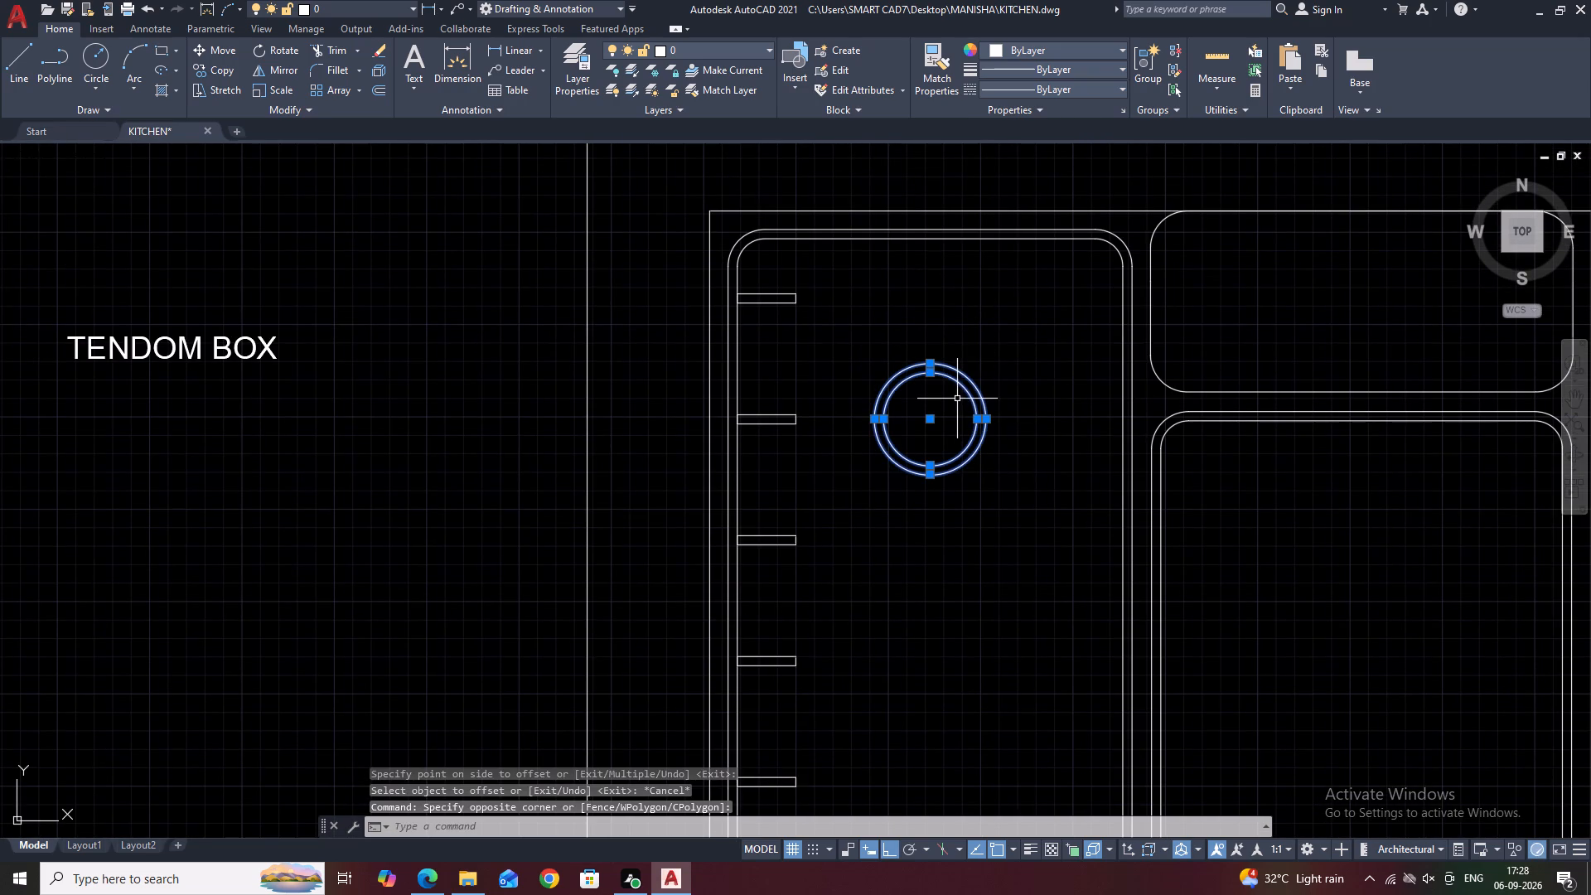
key(s)
text(C)
key(space)
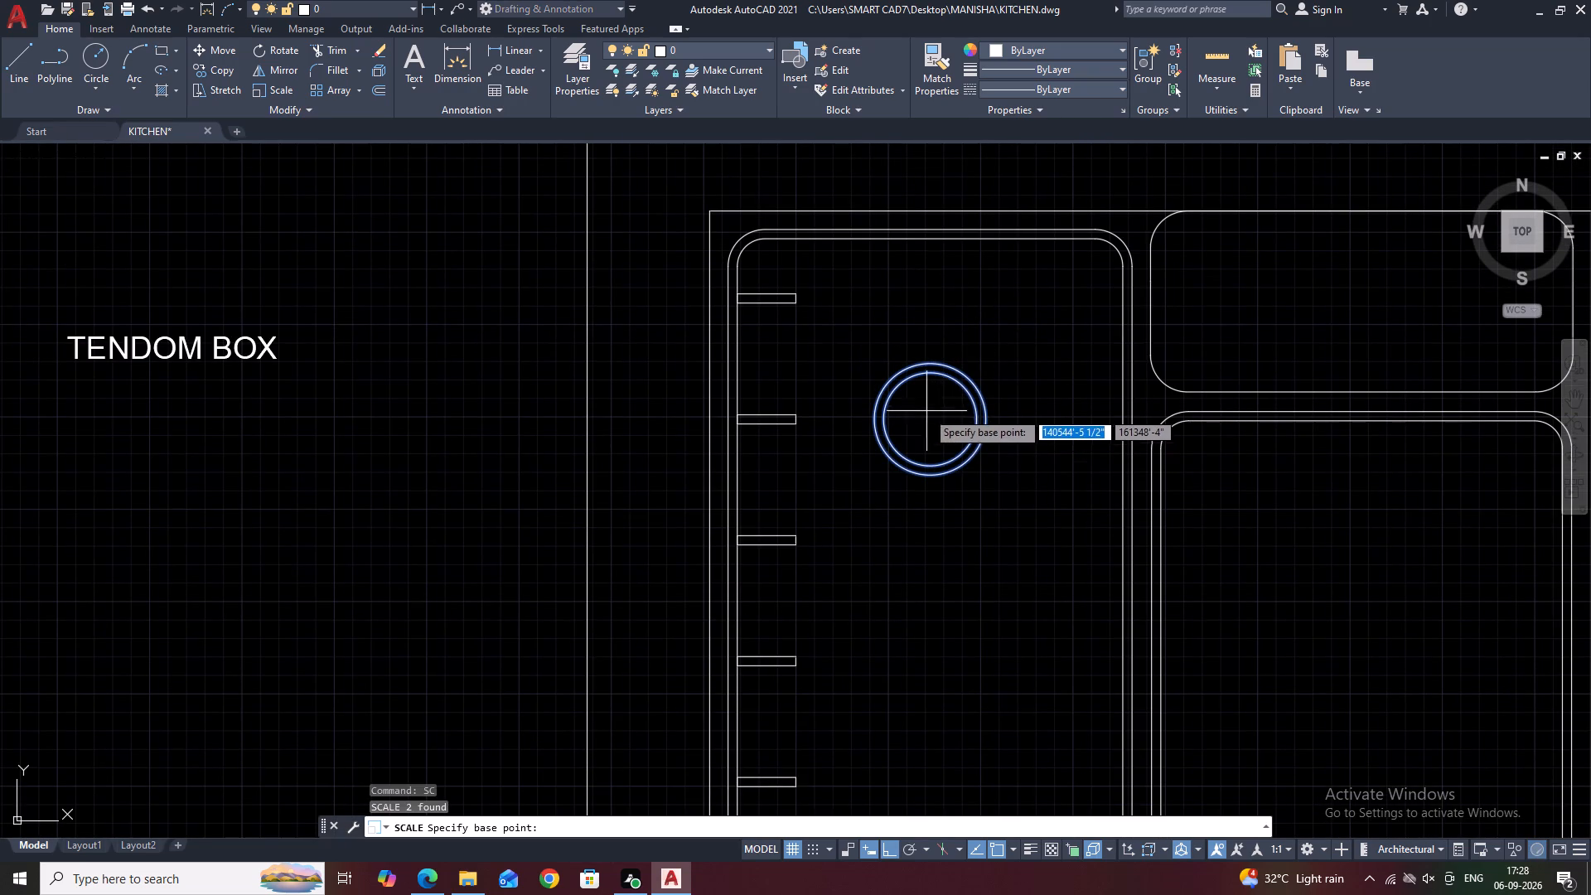
click(931, 420)
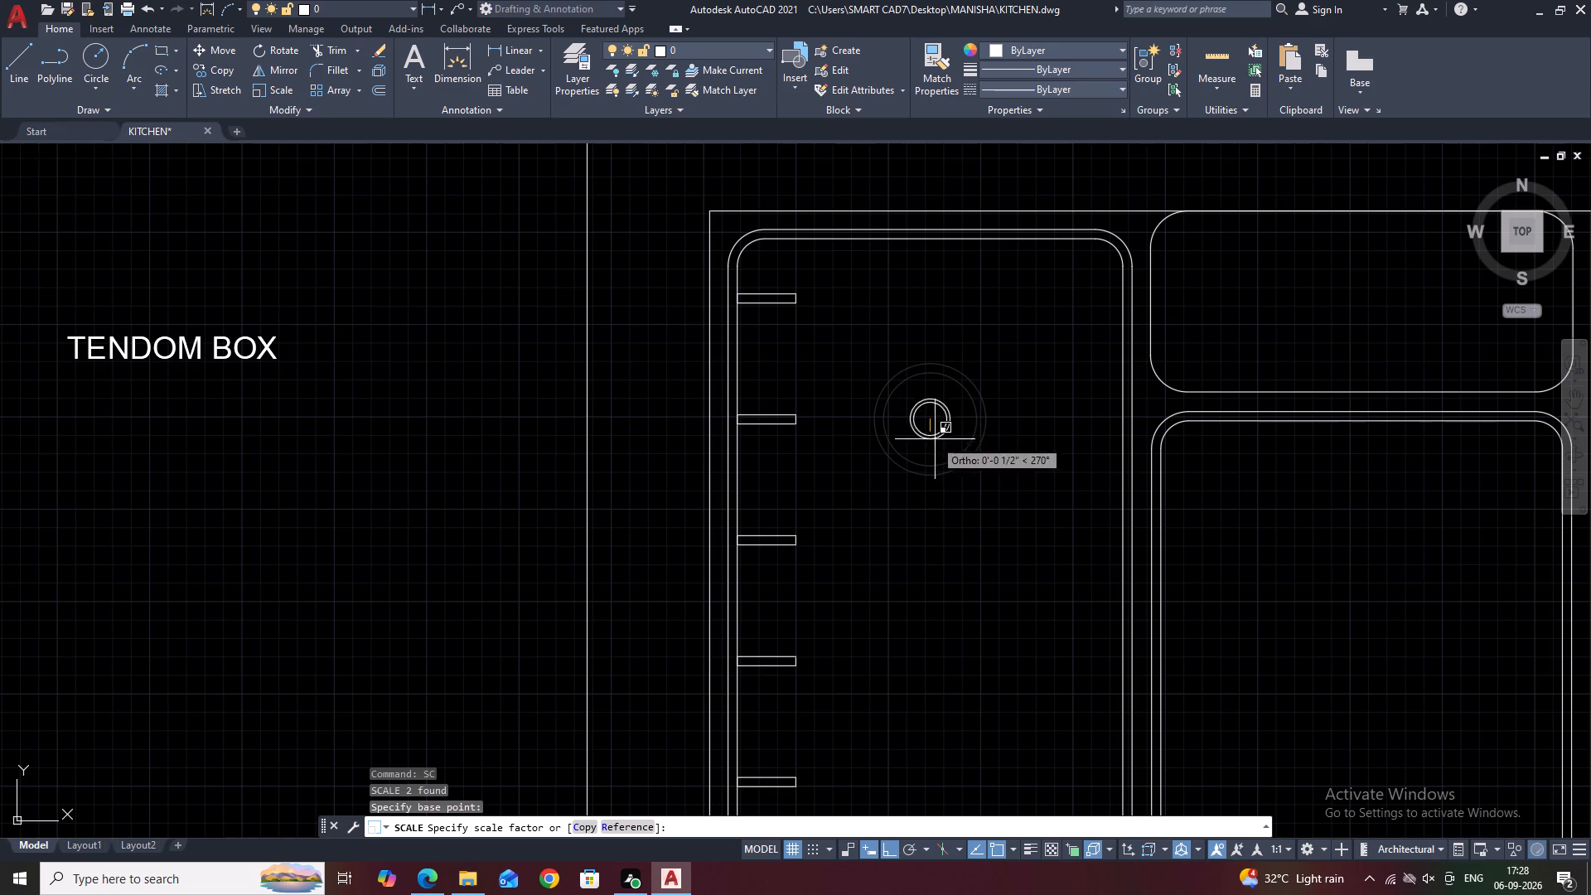
click(946, 486)
Draw a narrow vertical rectangle about 1/2" by 3 1/2" from the left basin's inner top edge down to the outer circle.
scroll(965, 299, down, 1)
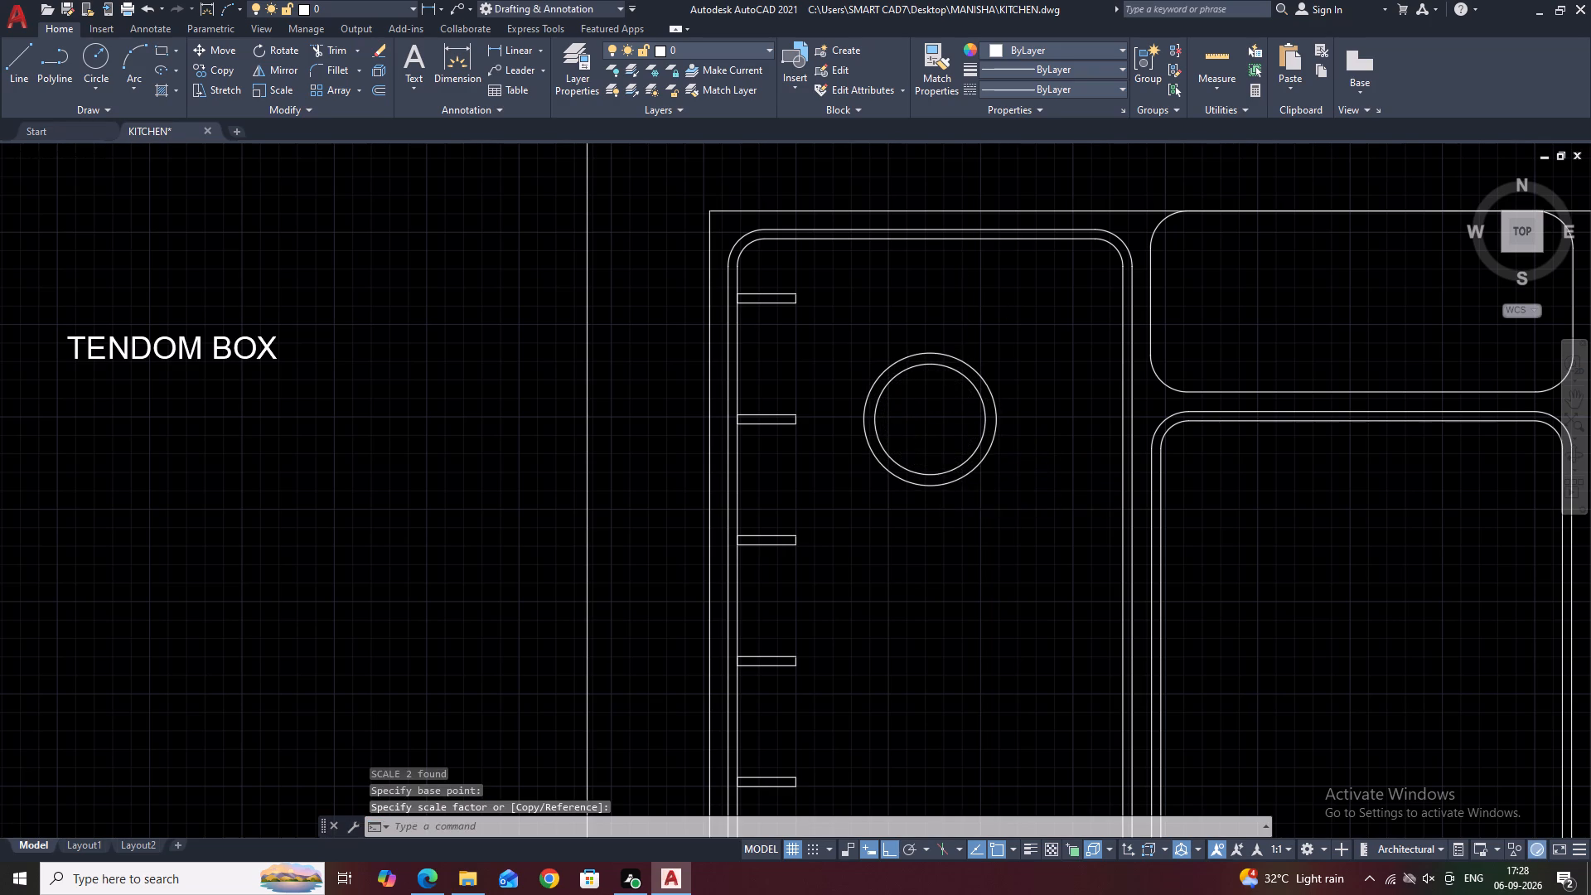
middle_drag(986, 296, 986, 330)
middle_drag(1013, 428, 1003, 376)
middle_drag(994, 389, 1003, 401)
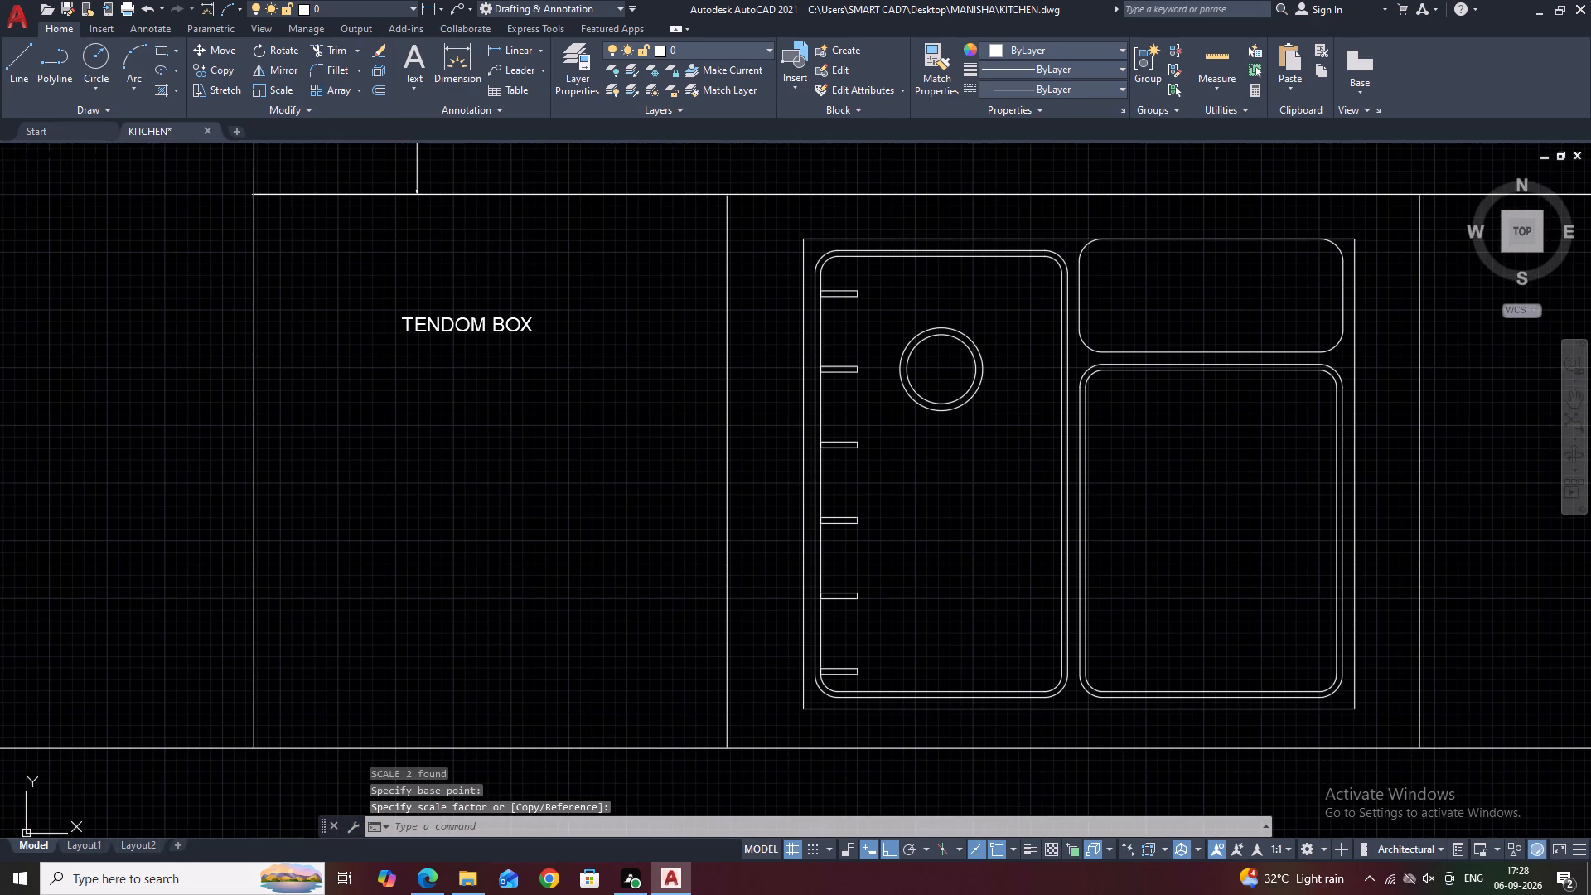
scroll(837, 363, up, 1)
middle_drag(899, 351, 892, 426)
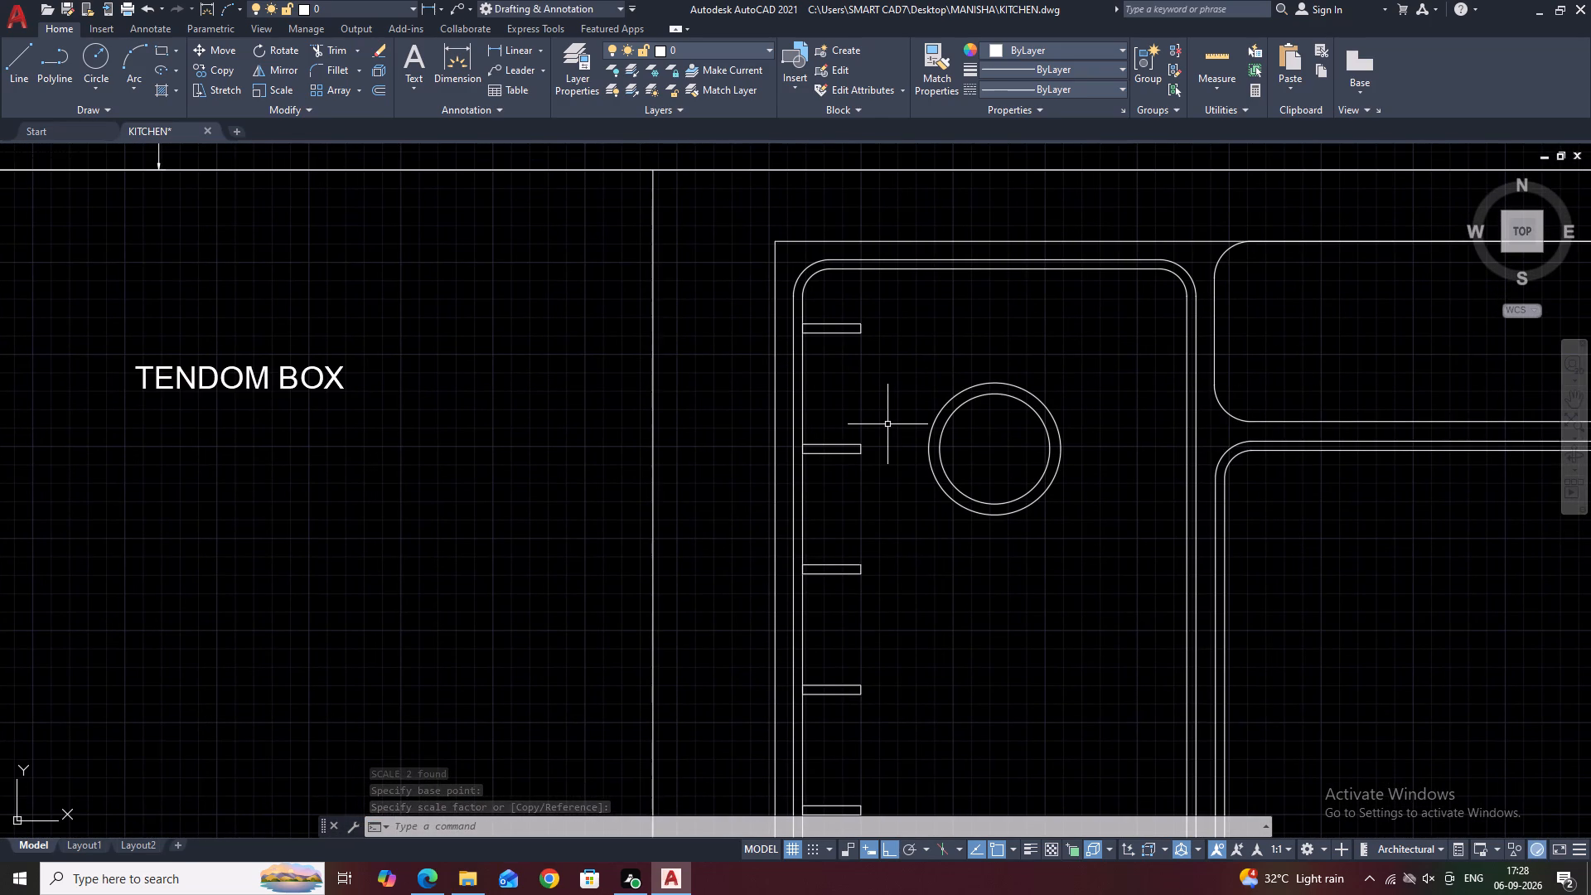
text(RE)
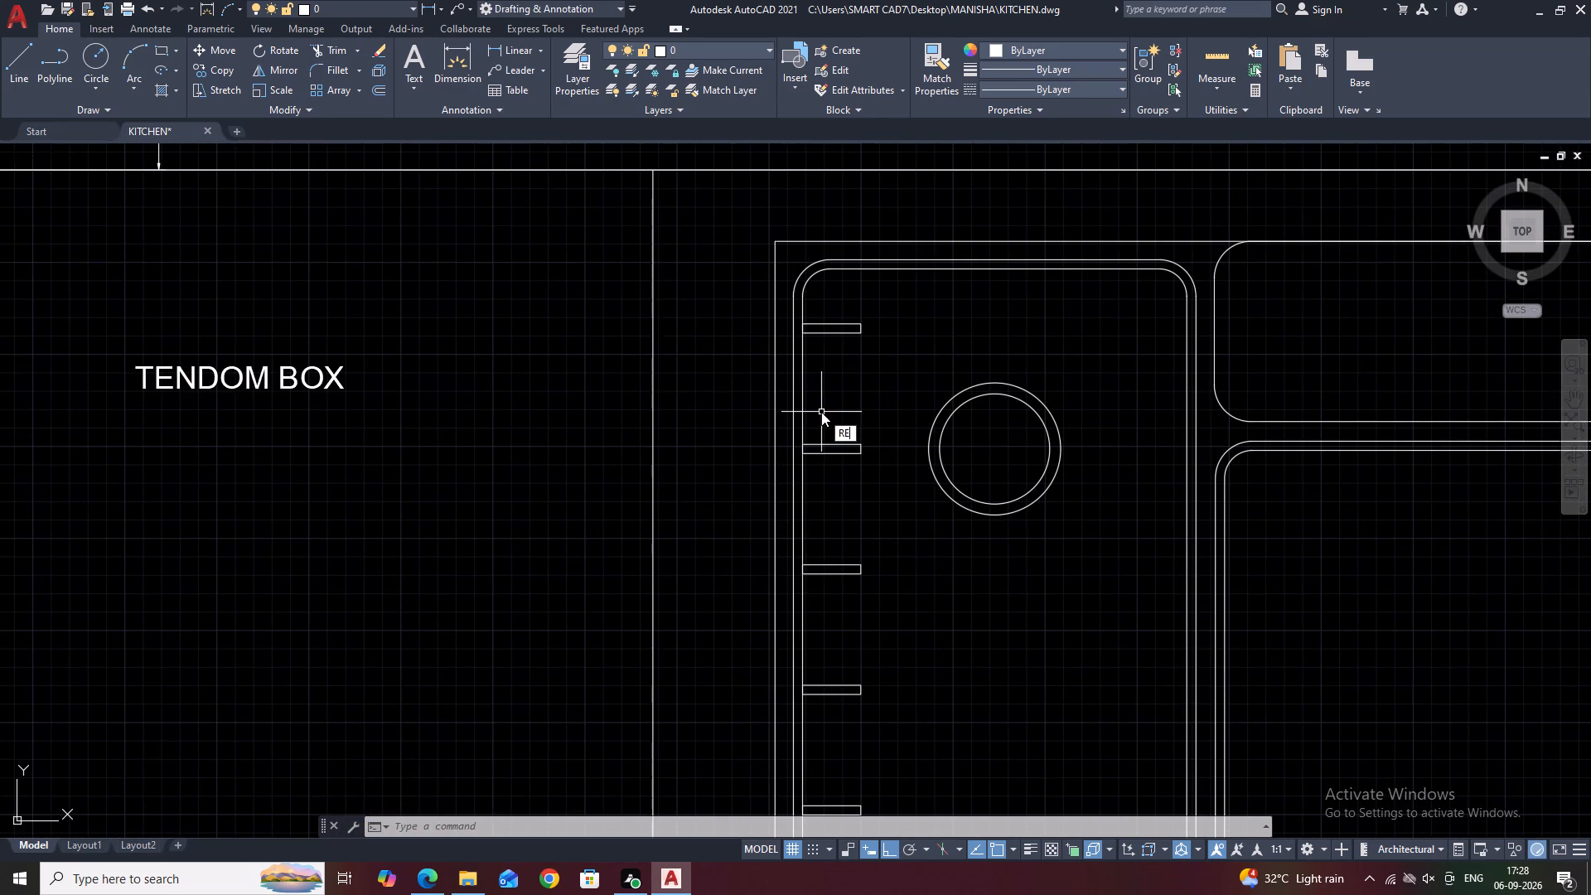
key(c)
key(space)
click(961, 269)
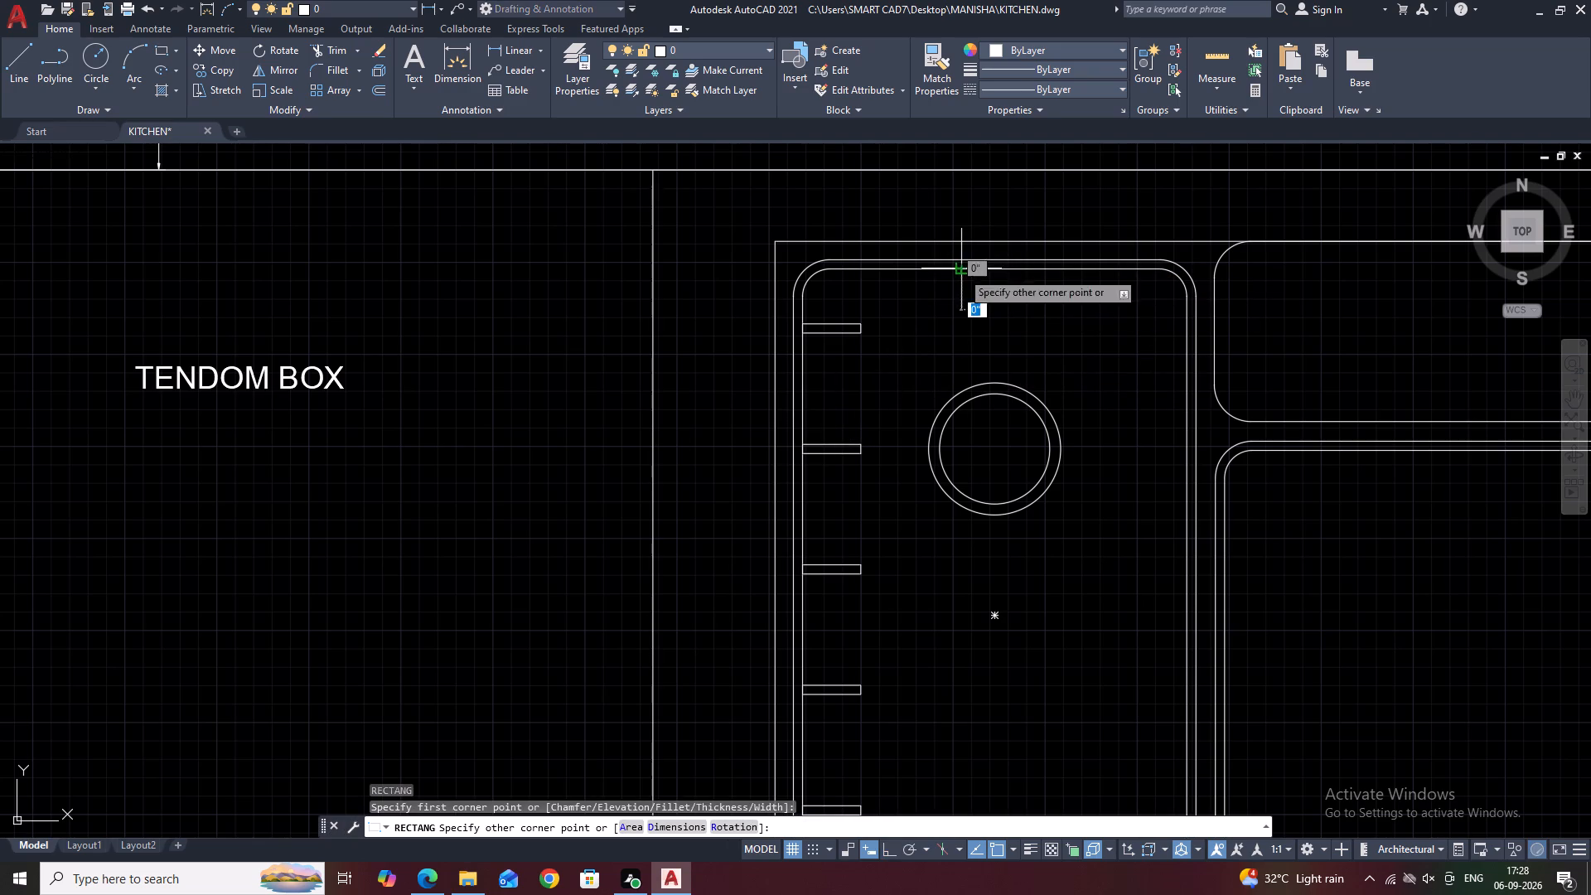
scroll(991, 377, up, 1)
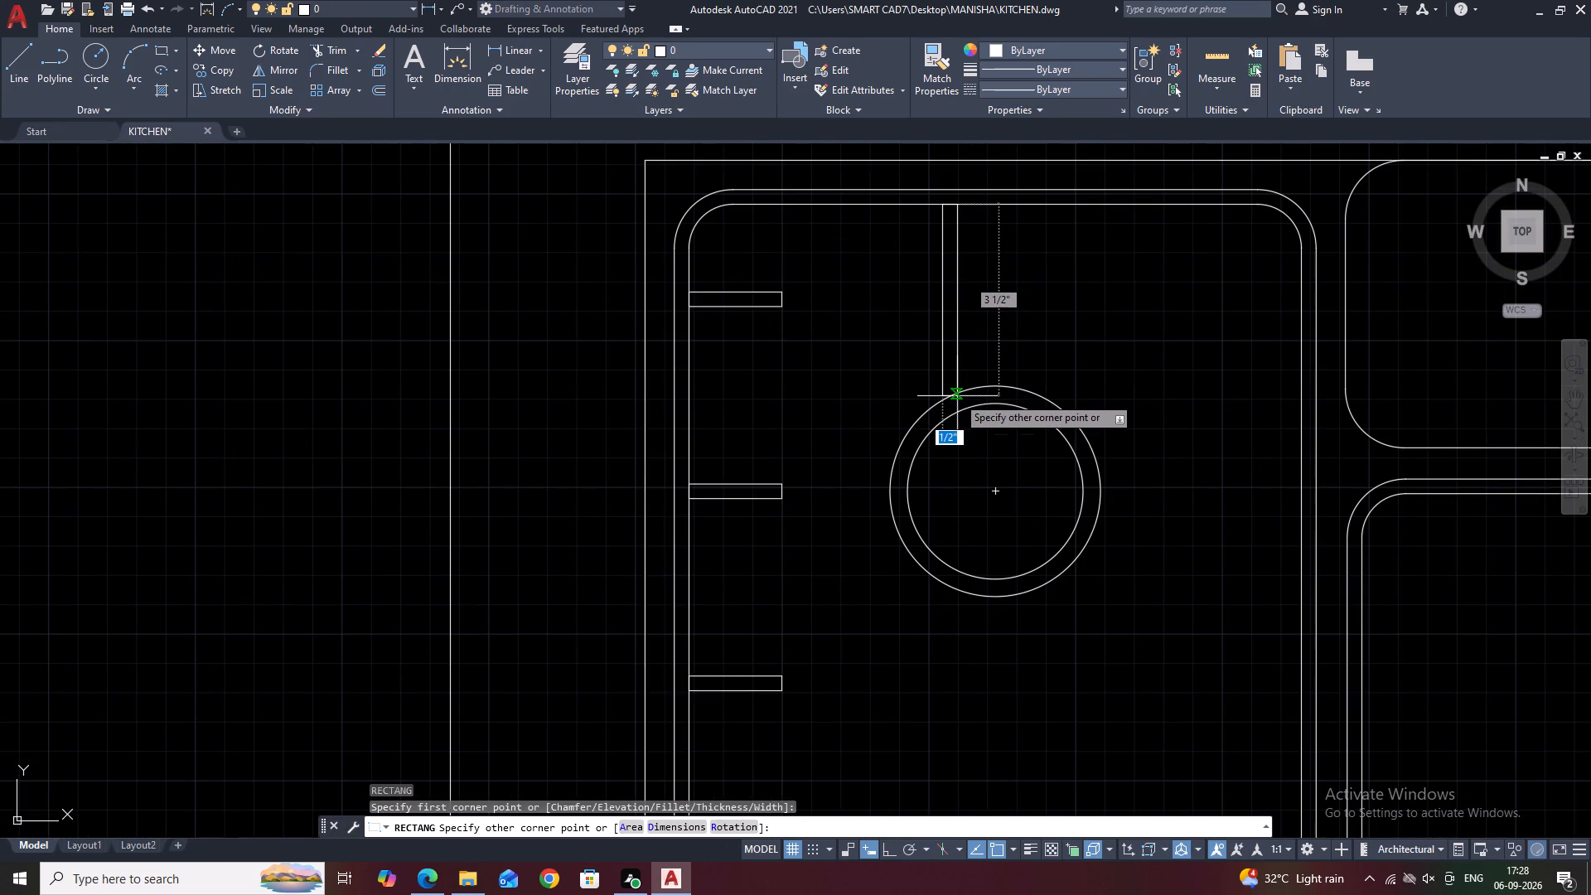
click(957, 396)
Move the narrow vertical rectangle so its bottom midpoint sits on the outer circle's top quadrant.
drag(983, 346, 974, 337)
drag(936, 299, 930, 286)
middle_drag(1004, 341, 960, 360)
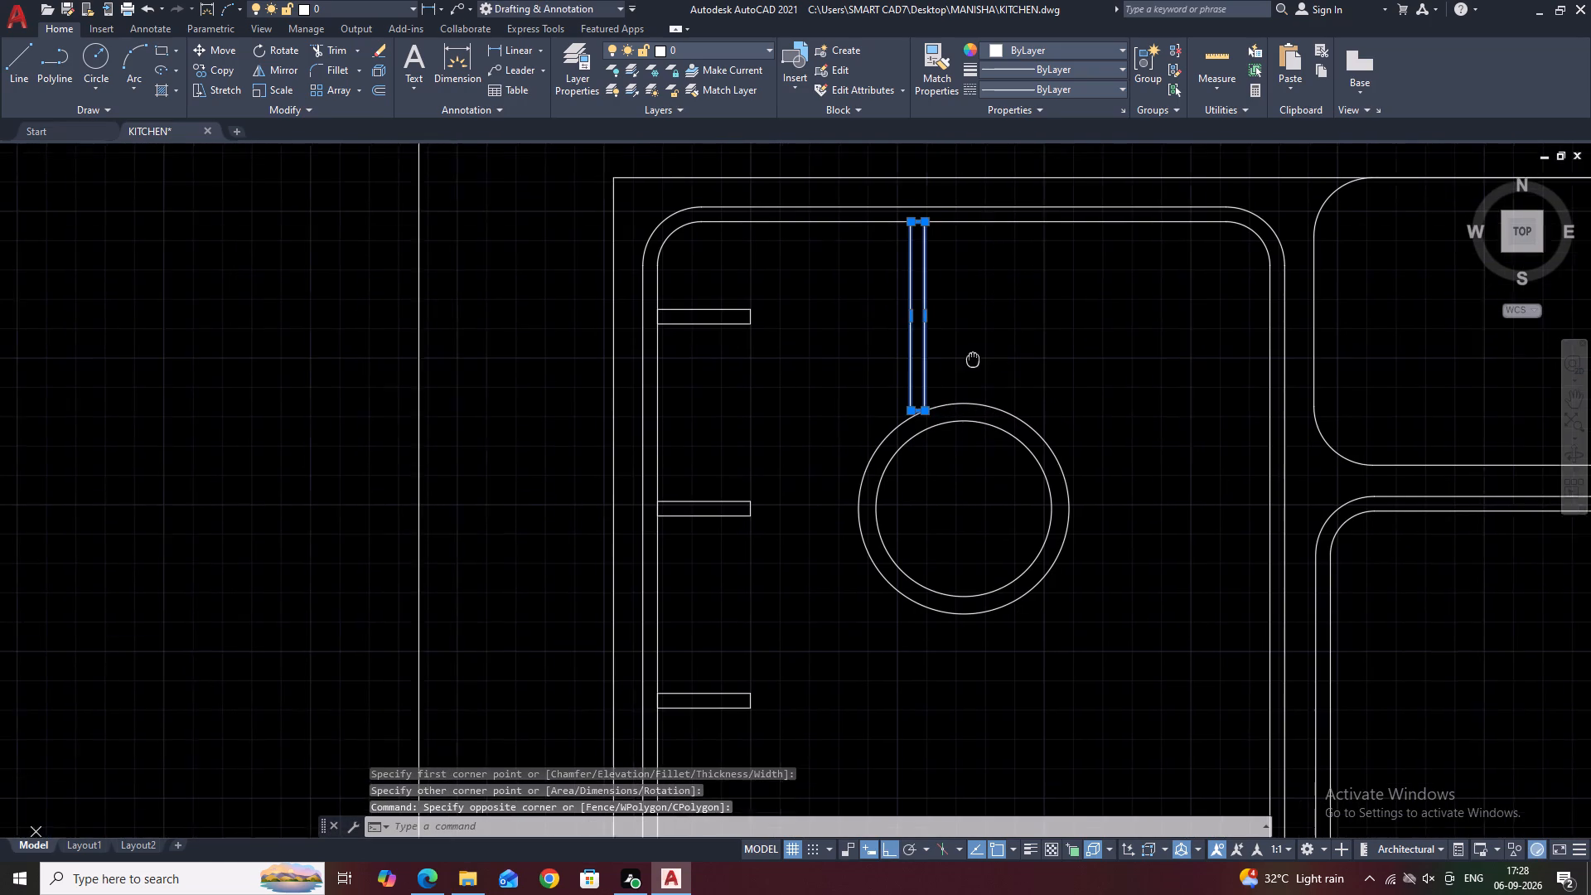
middle_drag(960, 360, 920, 361)
key(m)
key(space)
scroll(858, 418, up, 3)
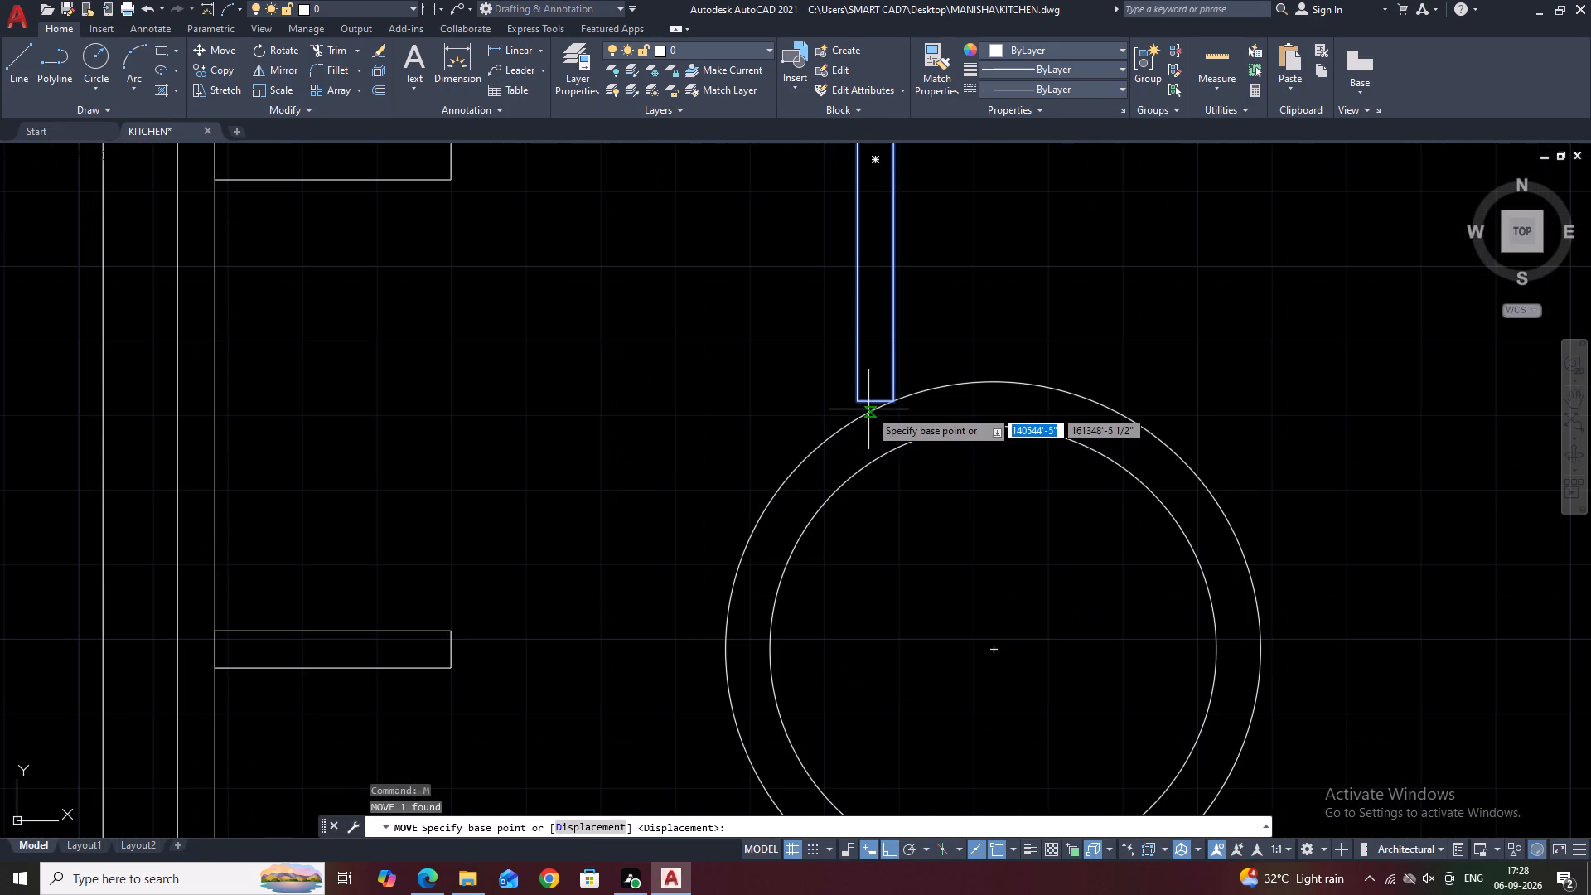
click(873, 405)
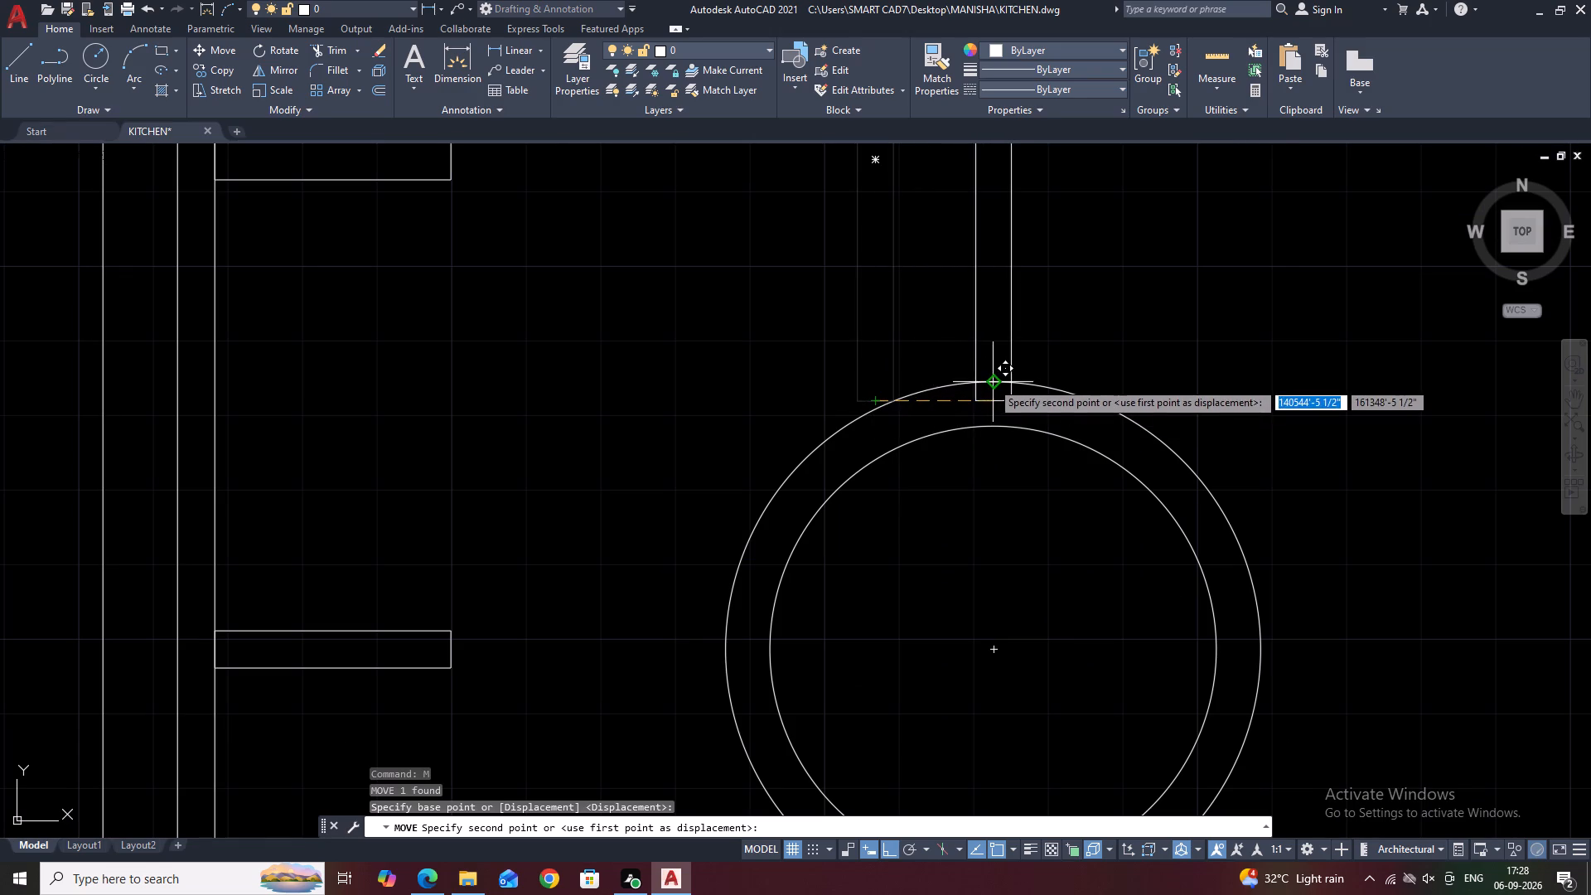
click(991, 381)
Stretch the vertical rectangle's top edge down to the left basin's inner top edge.
scroll(902, 361, down, 4)
scroll(912, 336, up, 2)
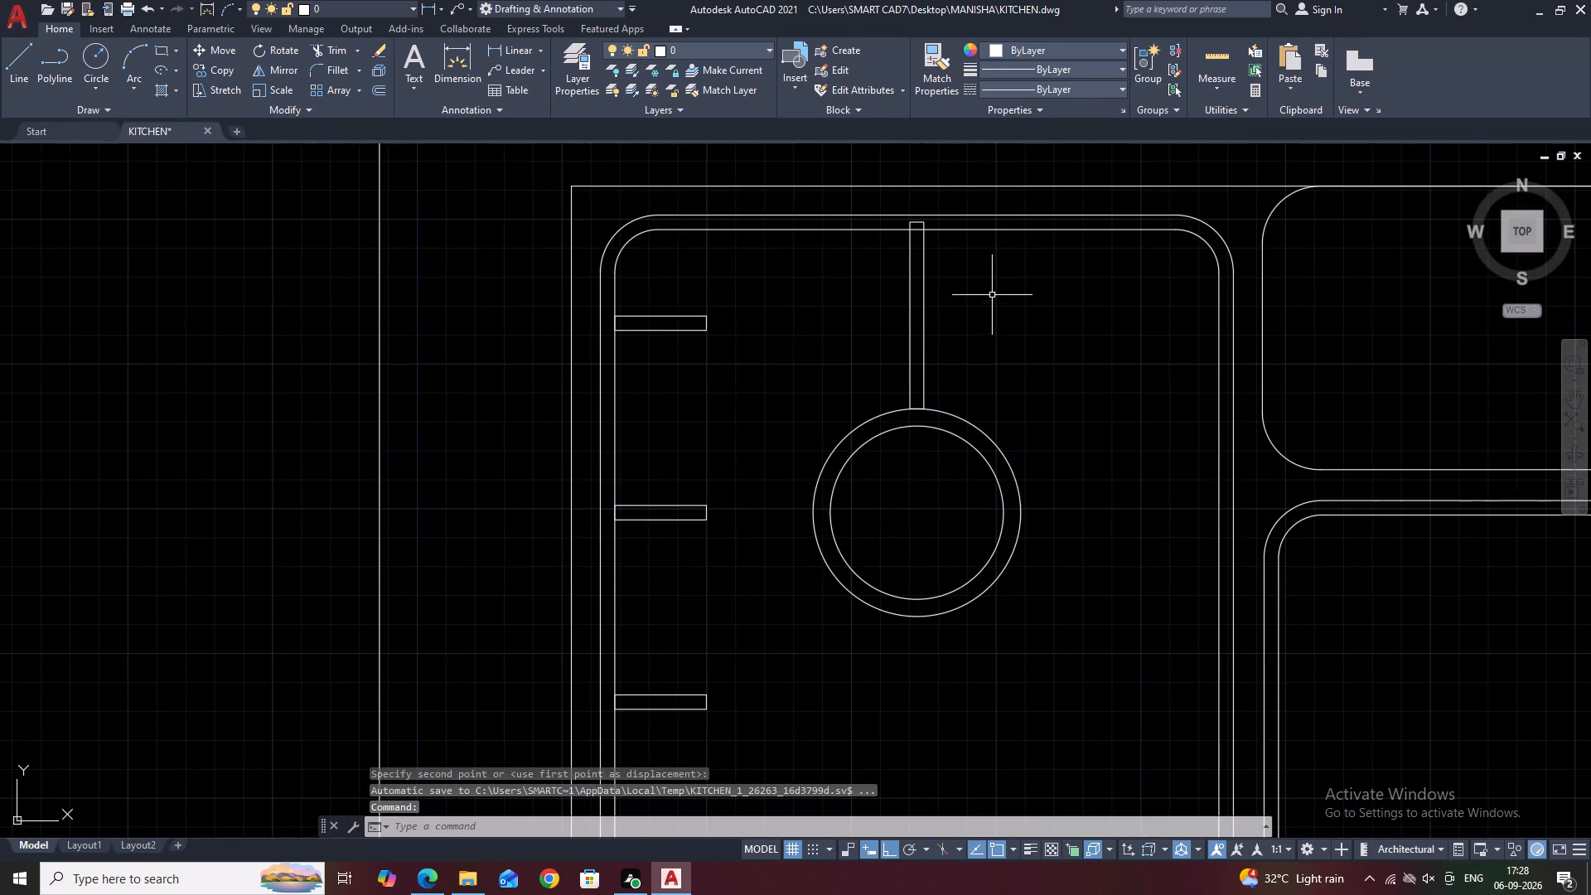
middle_drag(991, 299, 953, 399)
scroll(892, 297, up, 2)
scroll(840, 363, up, 2)
click(955, 365)
click(812, 375)
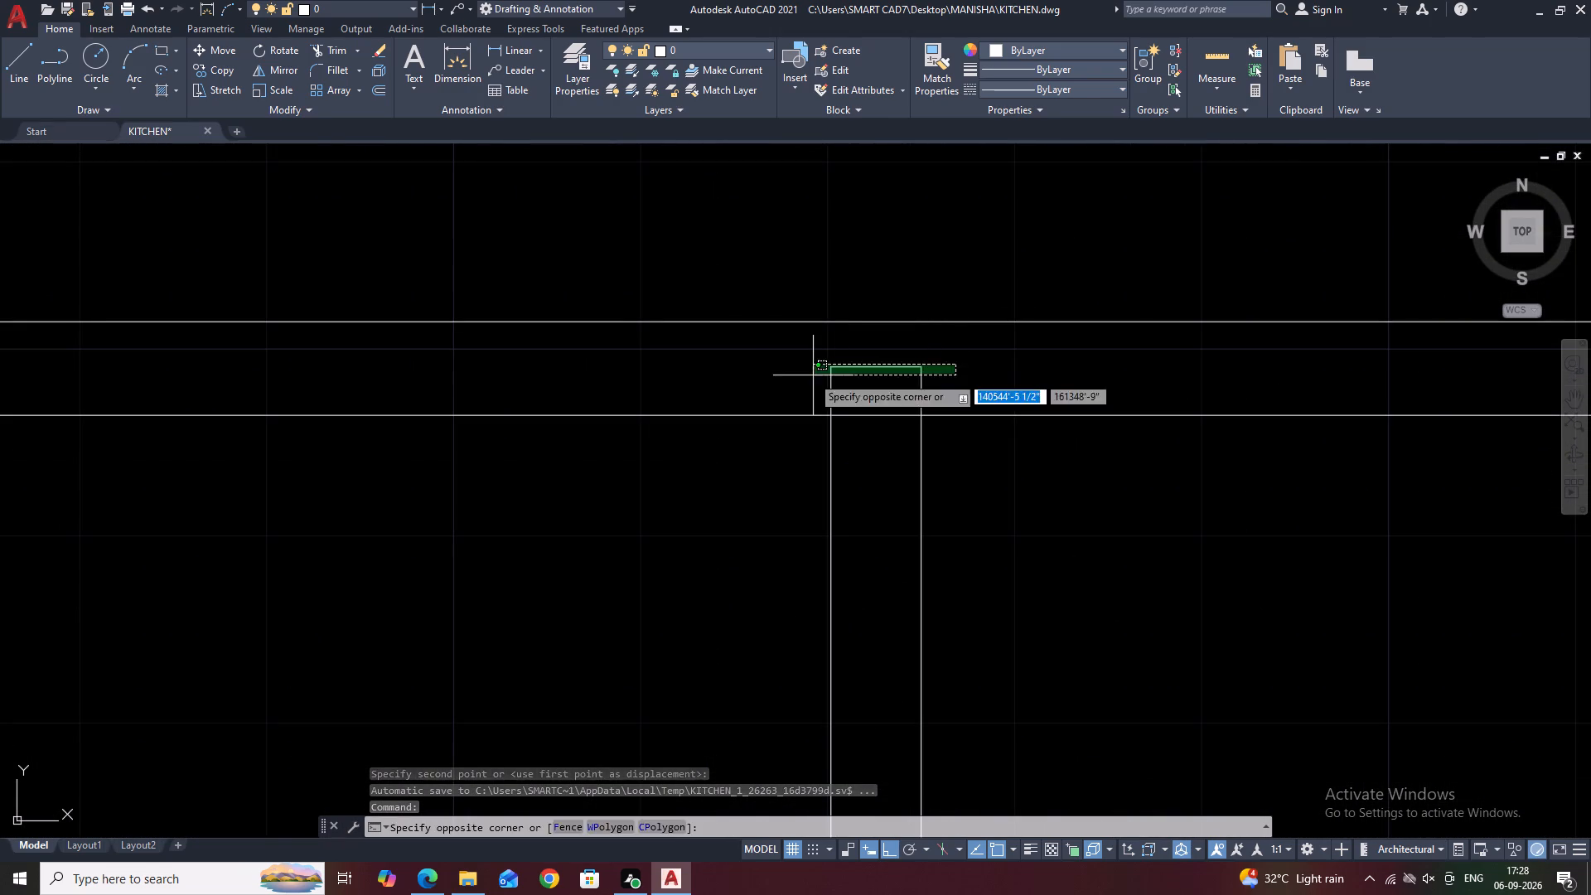
scroll(873, 377, up, 2)
click(879, 354)
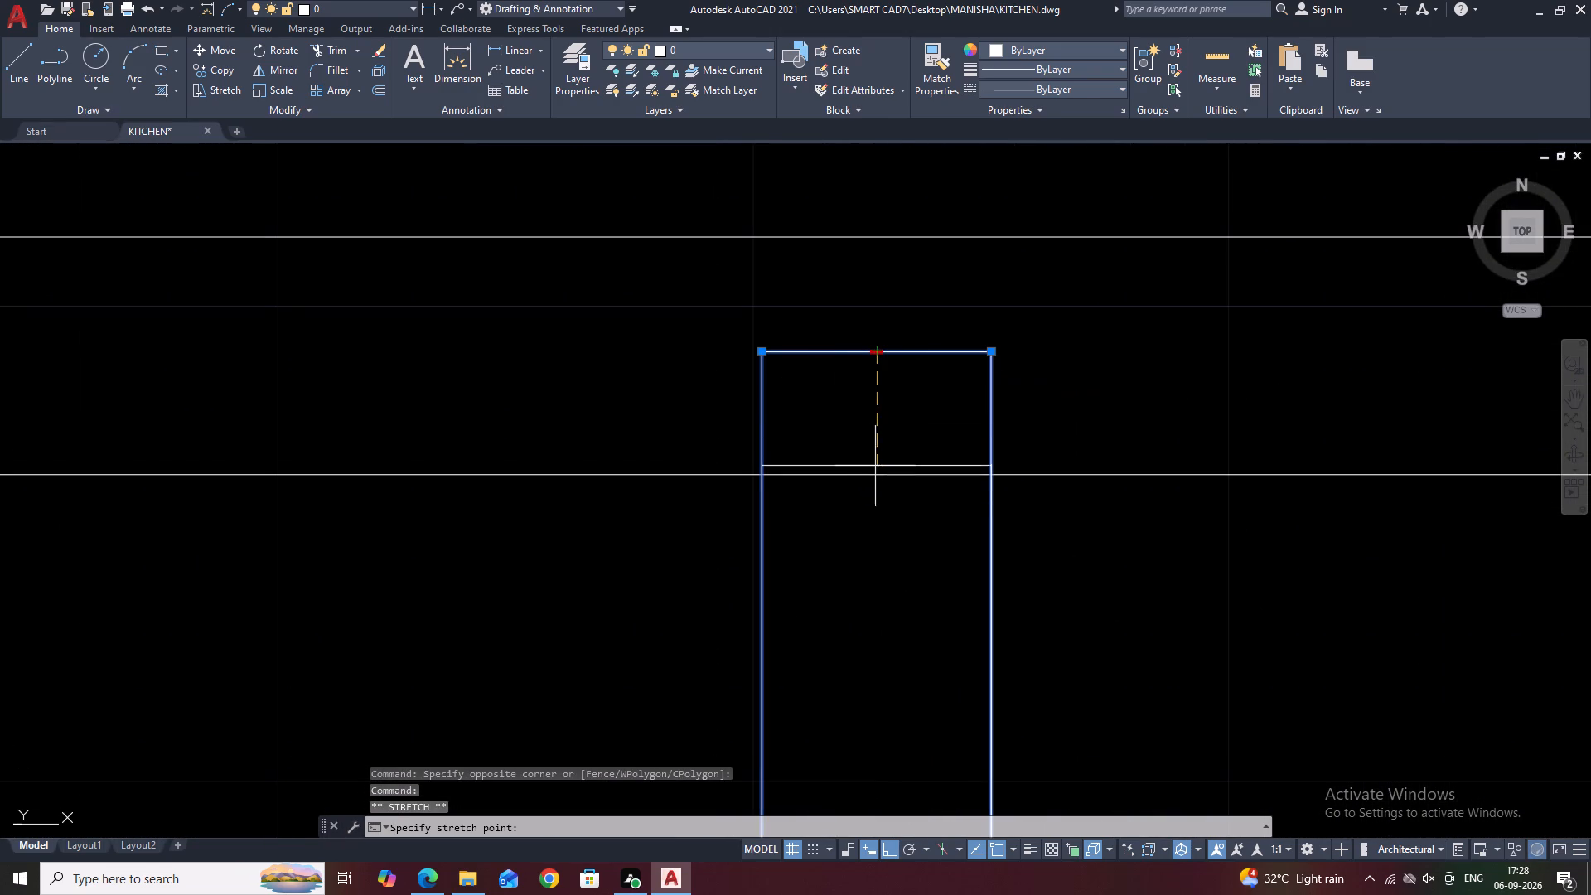
click(879, 472)
scroll(847, 370, down, 4)
middle_drag(990, 415, 971, 350)
scroll(960, 337, down, 4)
middle_drag(992, 371, 942, 281)
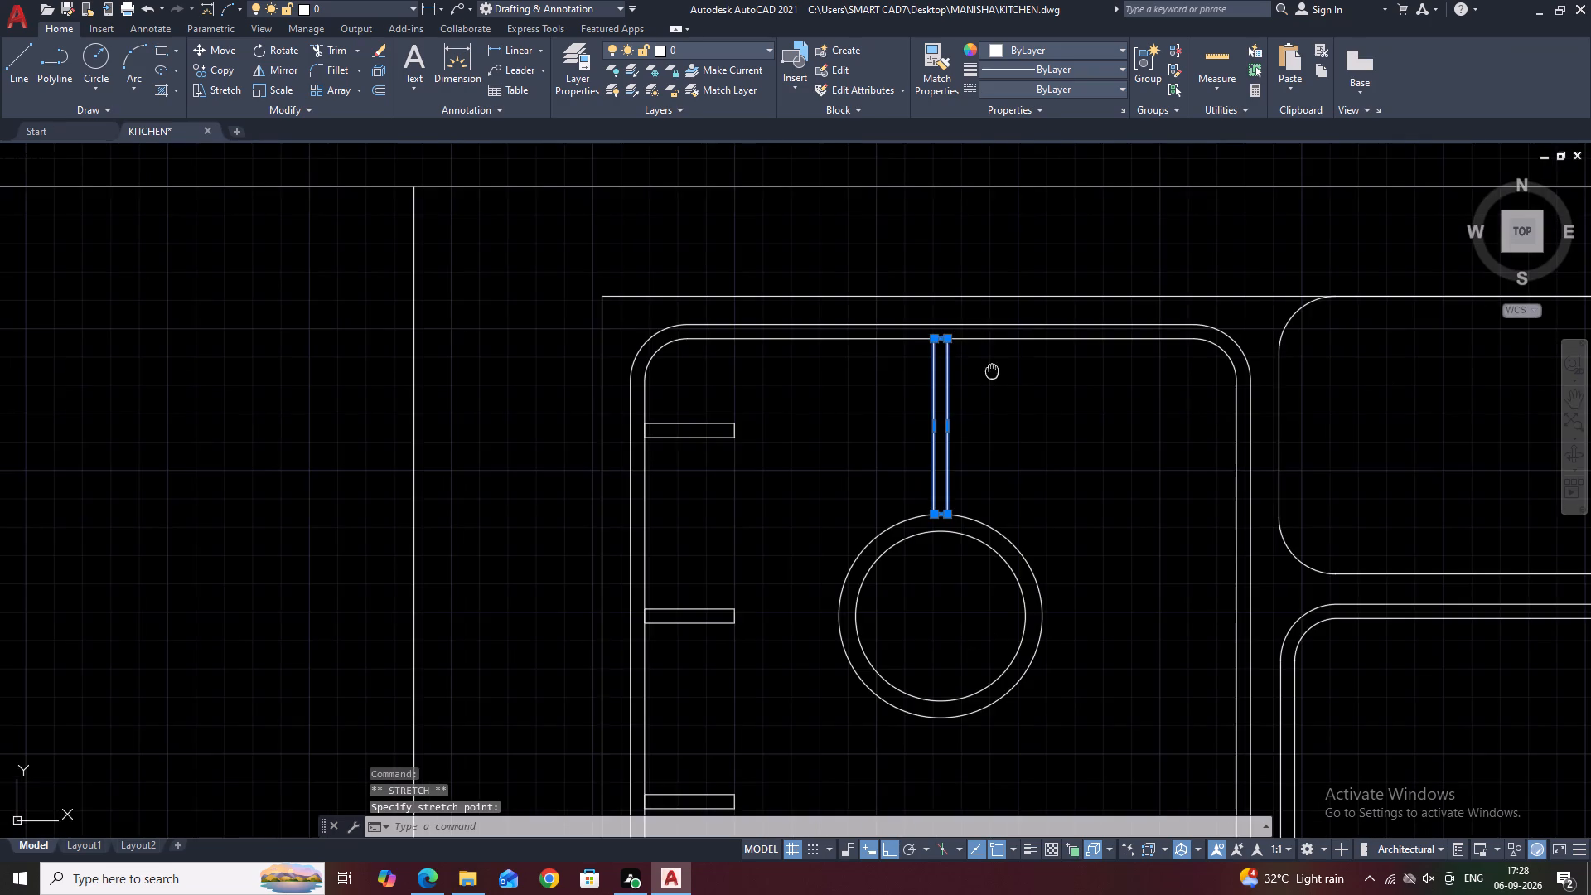
middle_drag(942, 281, 920, 240)
middle_drag(968, 424, 900, 253)
middle_drag(906, 420, 909, 326)
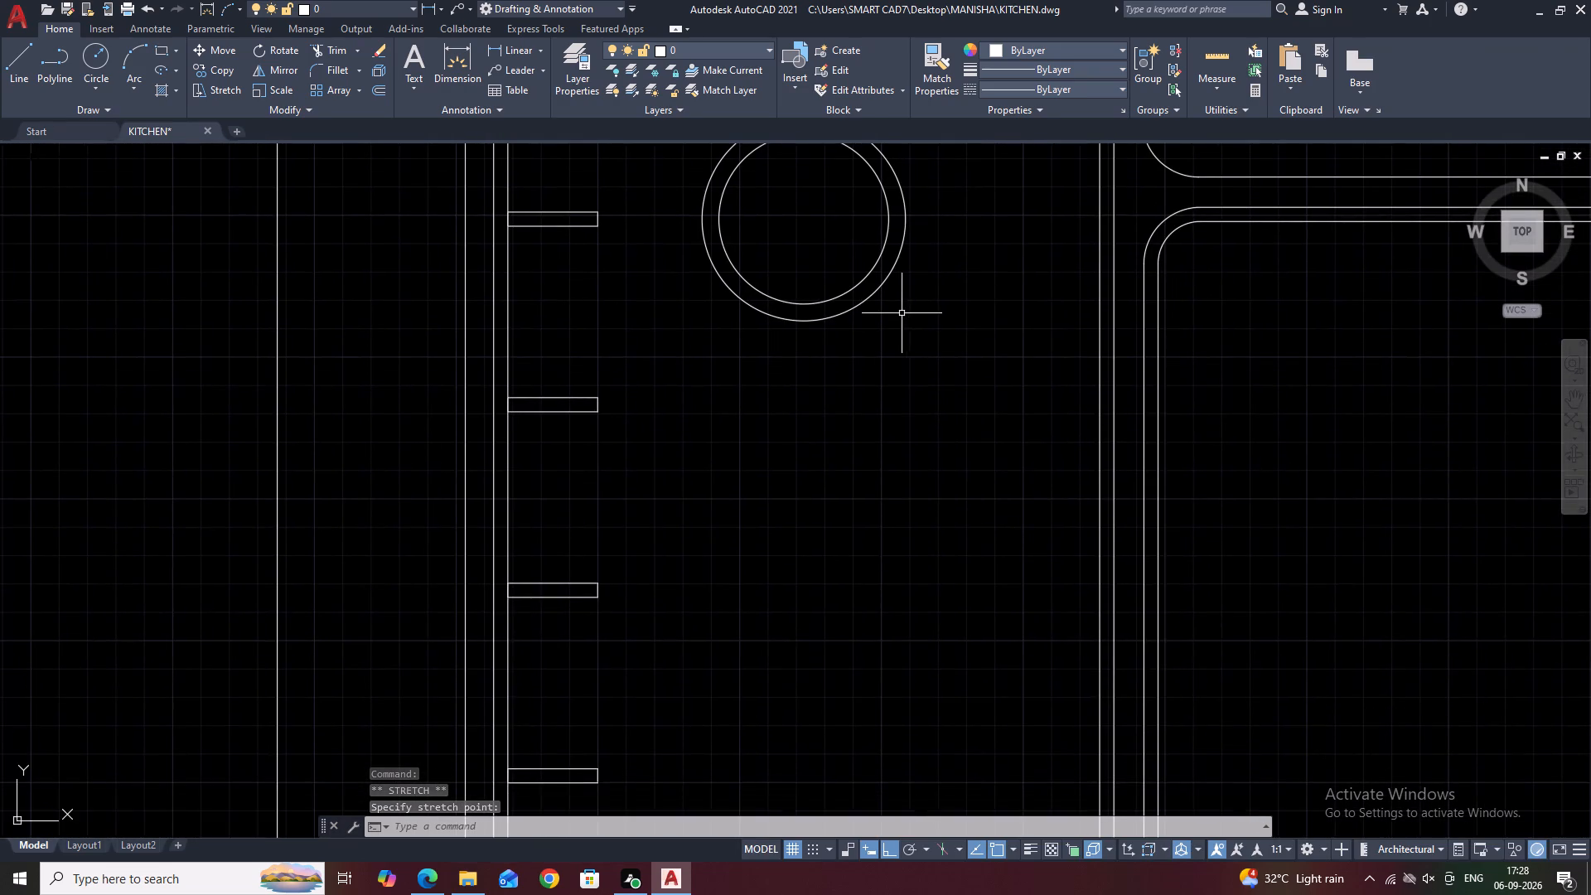
scroll(902, 313, down, 1)
middle_drag(911, 373, 909, 291)
middle_drag(830, 371, 839, 425)
key(Escape)
Stretch the free end of the second bar on the left basin's left wall to the outer circle's left quadrant.
middle_drag(710, 180, 710, 288)
scroll(711, 294, down, 1)
scroll(711, 342, up, 2)
drag(751, 226, 743, 244)
click(711, 336)
middle_drag(748, 304, 675, 388)
scroll(634, 385, up, 3)
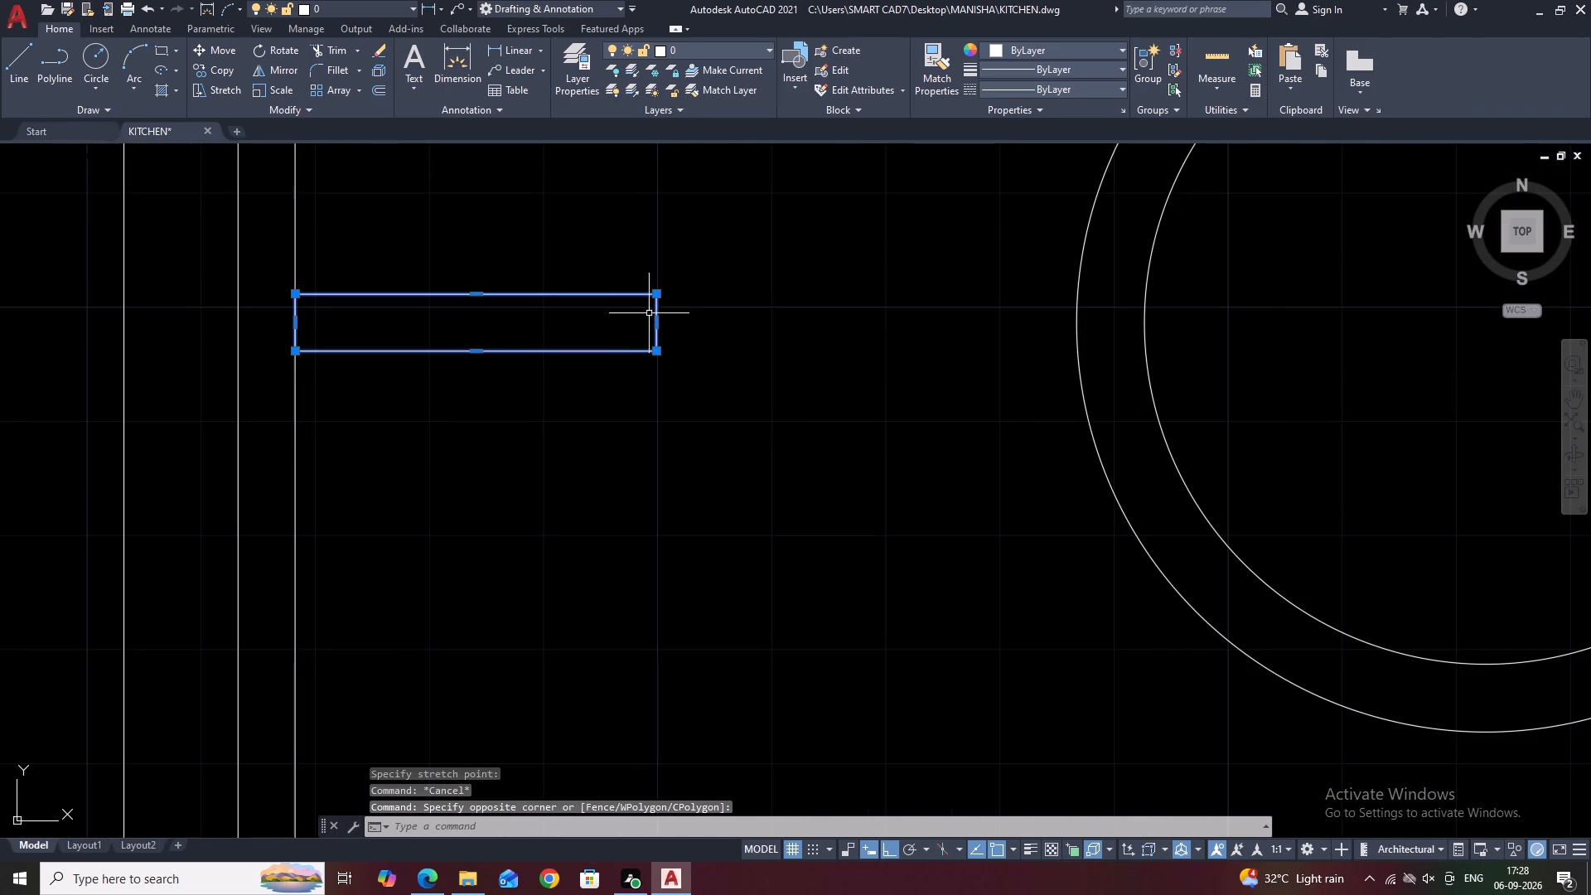
click(655, 320)
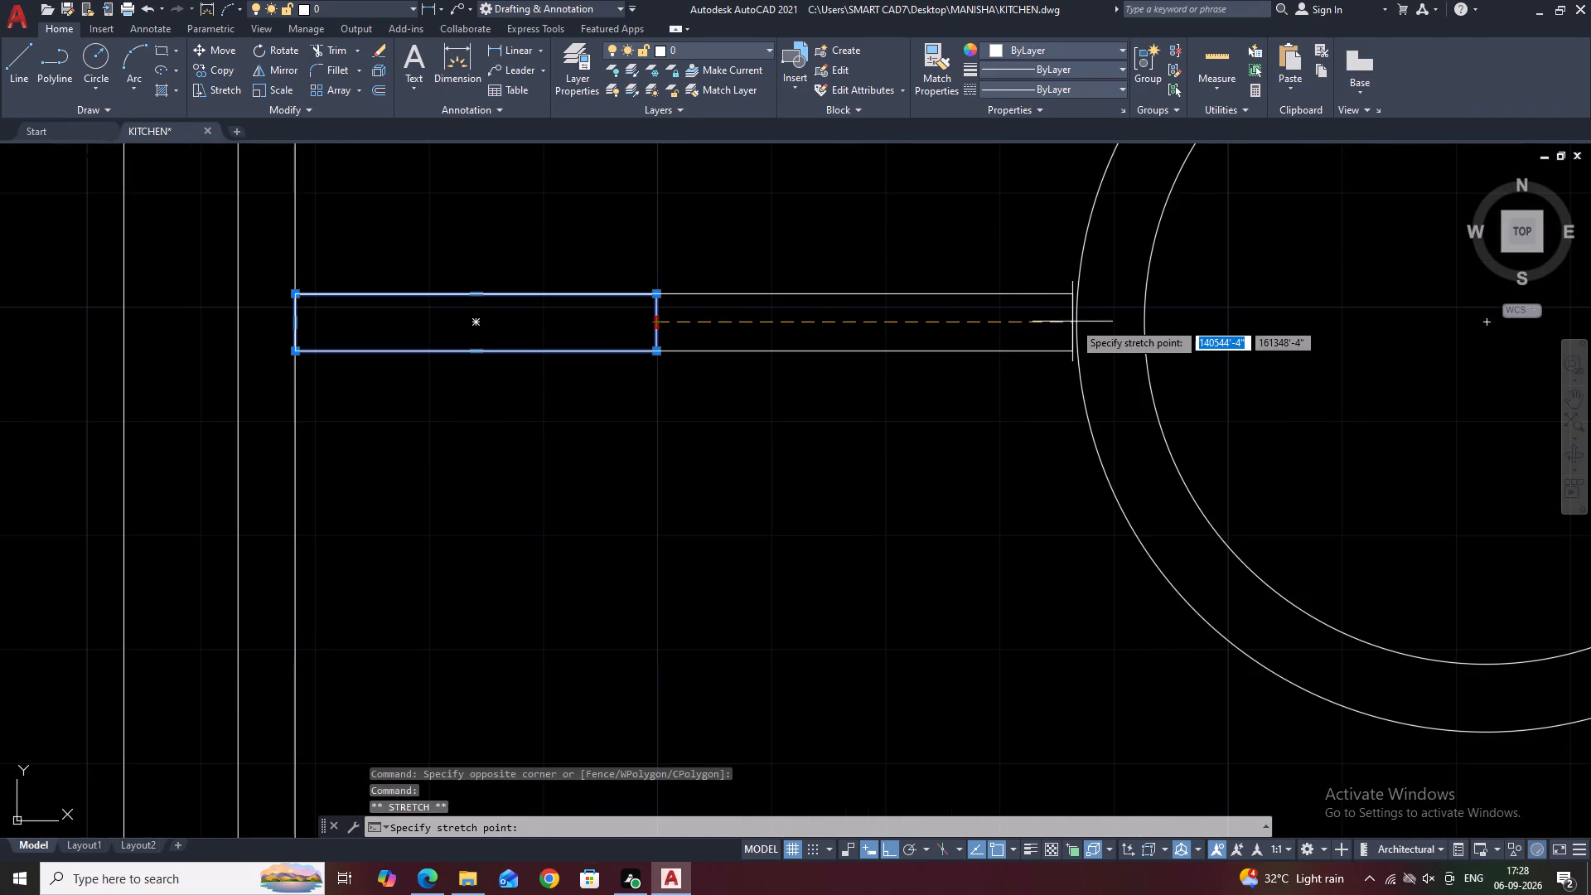
click(1077, 322)
Mirror the lengthened horizontal bar about the drain's vertical centreline to the basin's right wall, keeping the original.
scroll(688, 276, down, 3)
middle_drag(835, 274, 762, 391)
middle_drag(728, 260, 698, 346)
key(m)
key(i)
key(space)
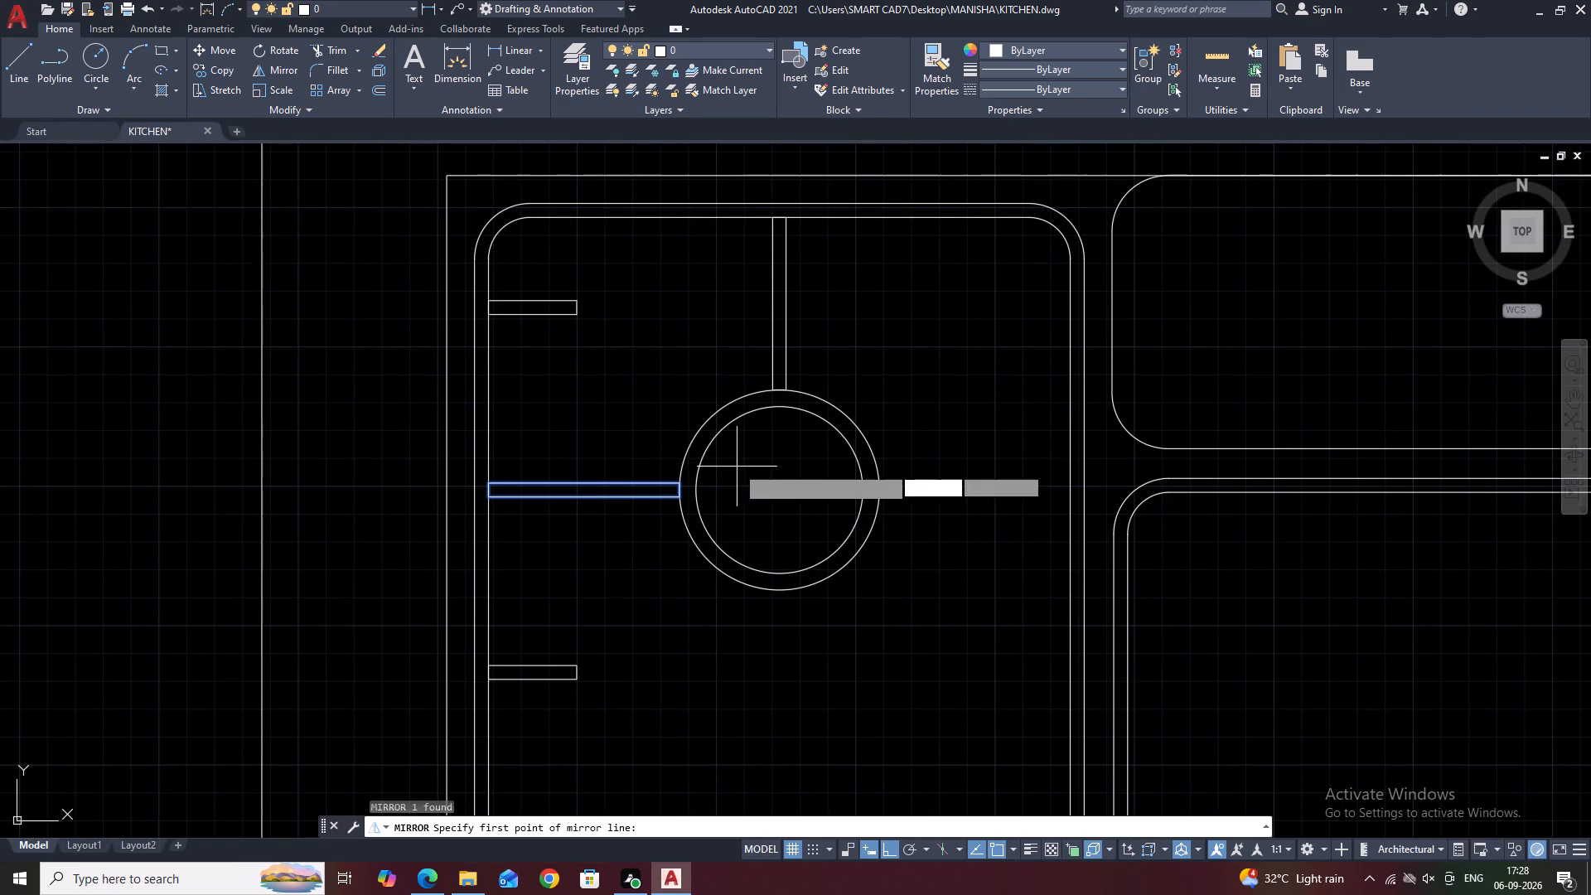
click(777, 409)
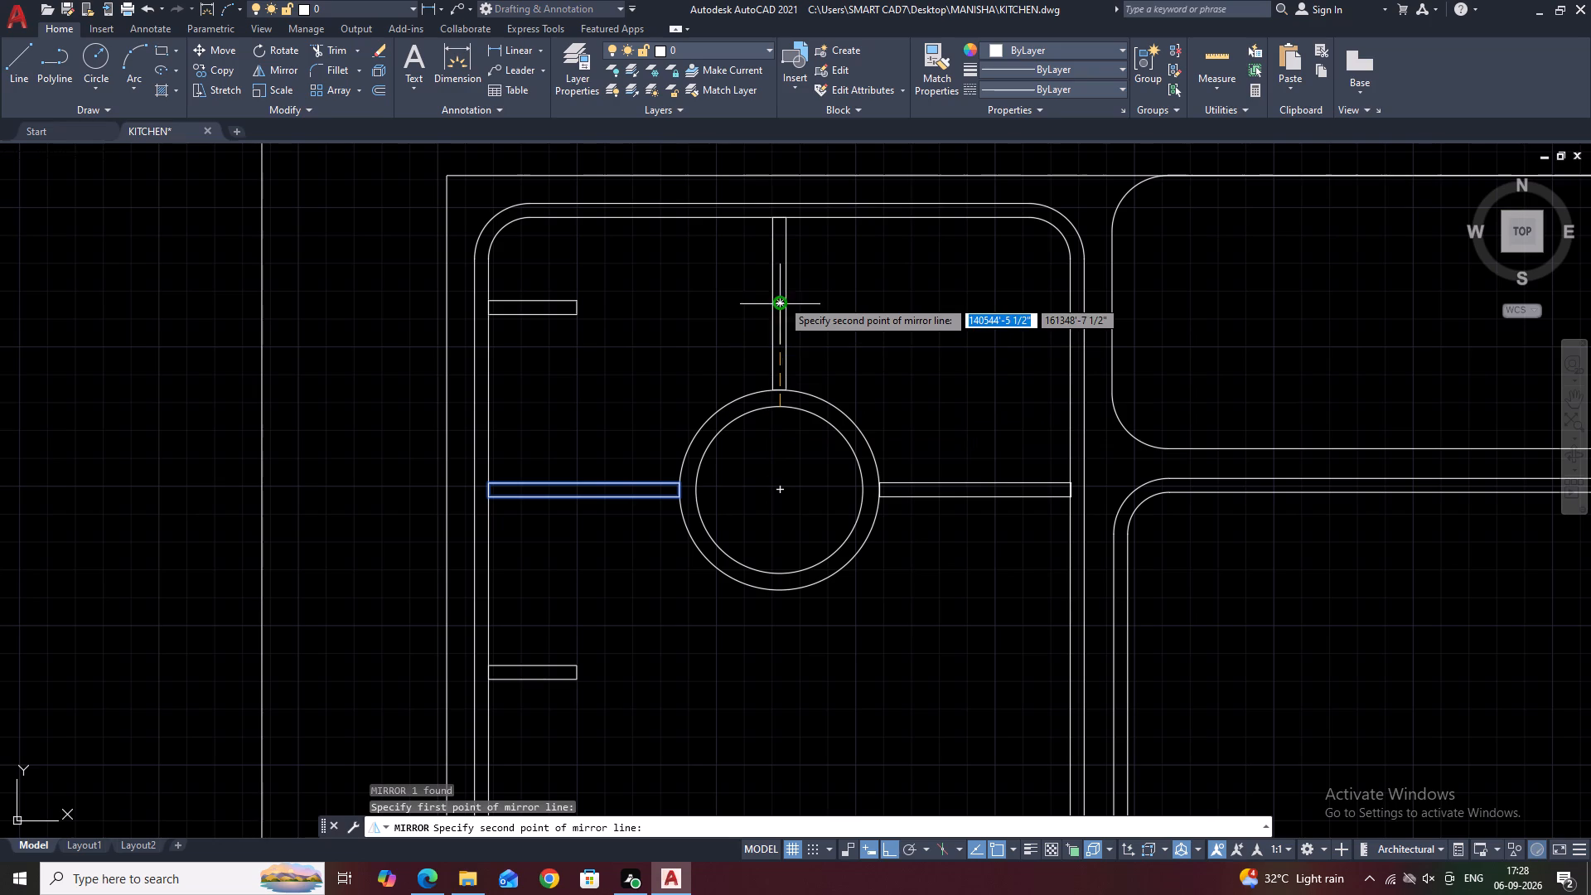
click(781, 298)
drag(803, 362, 782, 298)
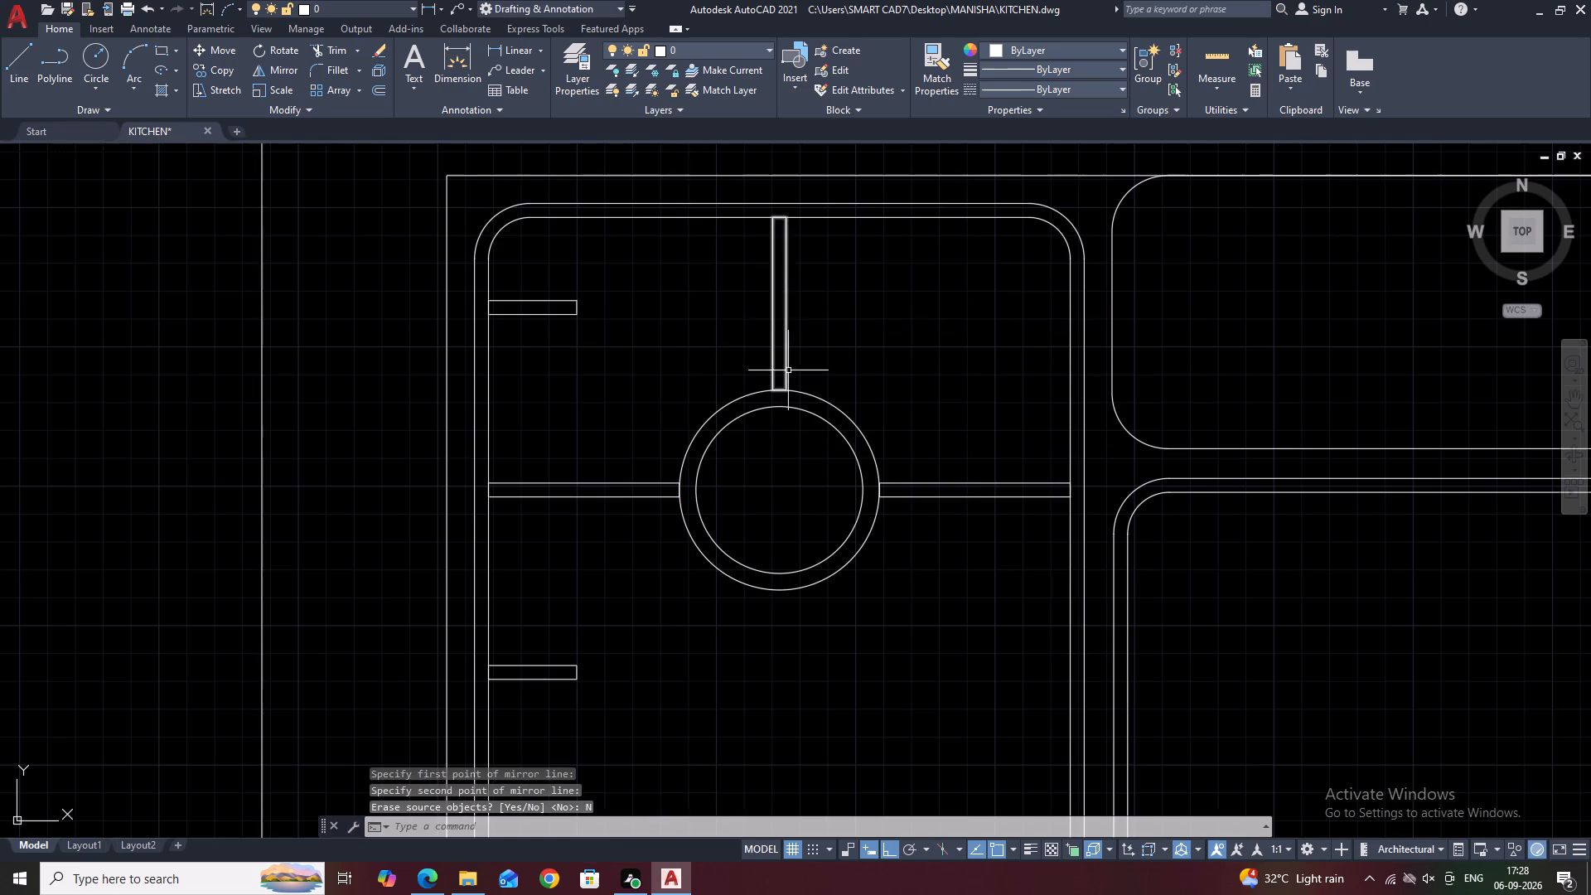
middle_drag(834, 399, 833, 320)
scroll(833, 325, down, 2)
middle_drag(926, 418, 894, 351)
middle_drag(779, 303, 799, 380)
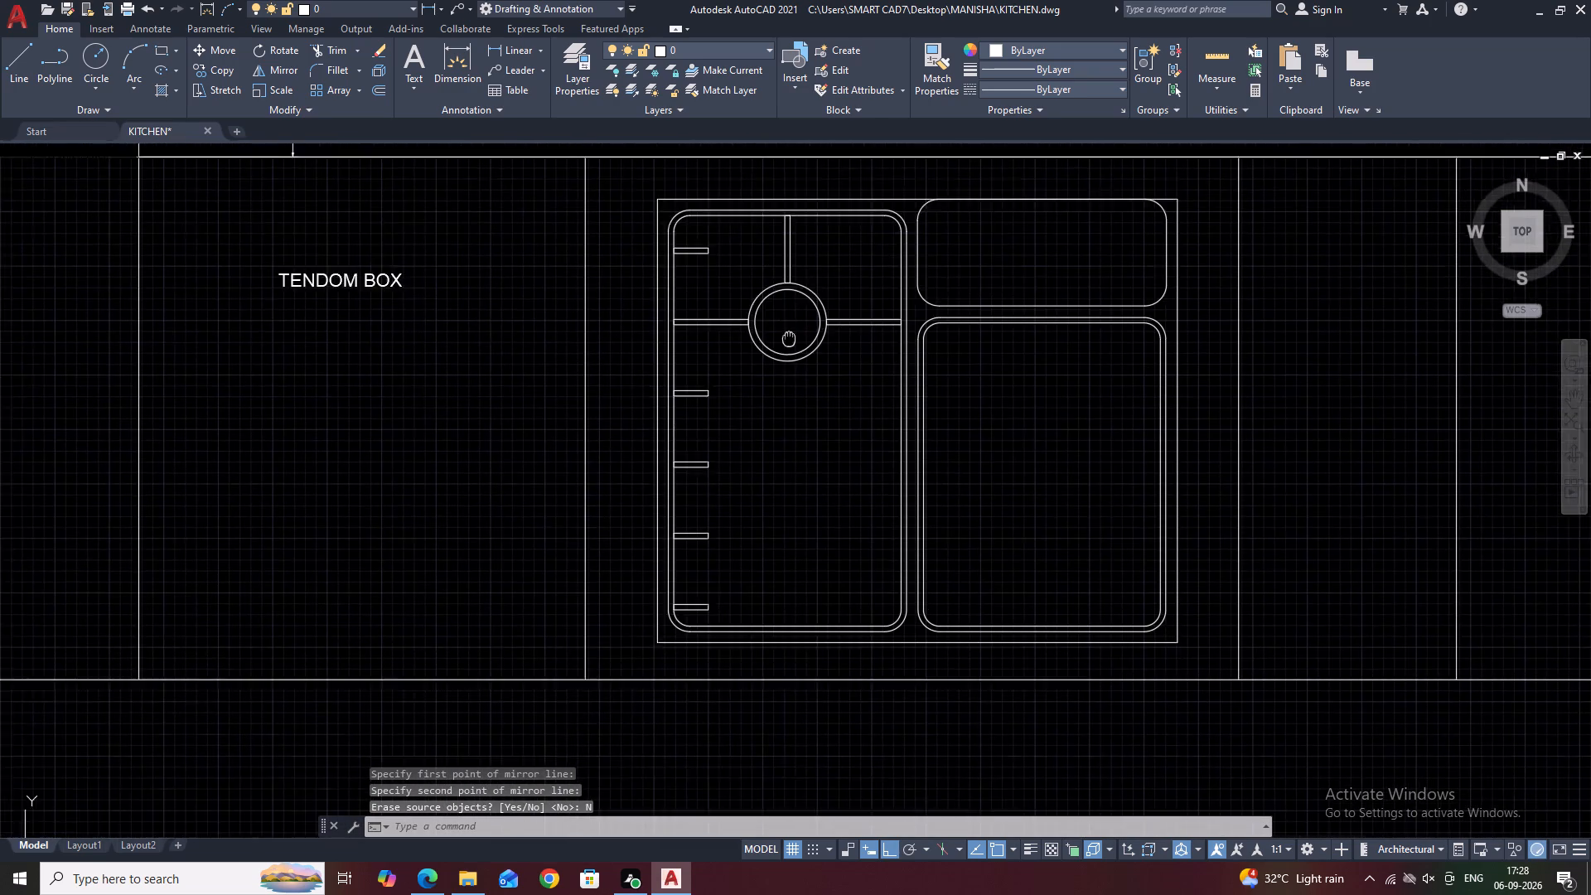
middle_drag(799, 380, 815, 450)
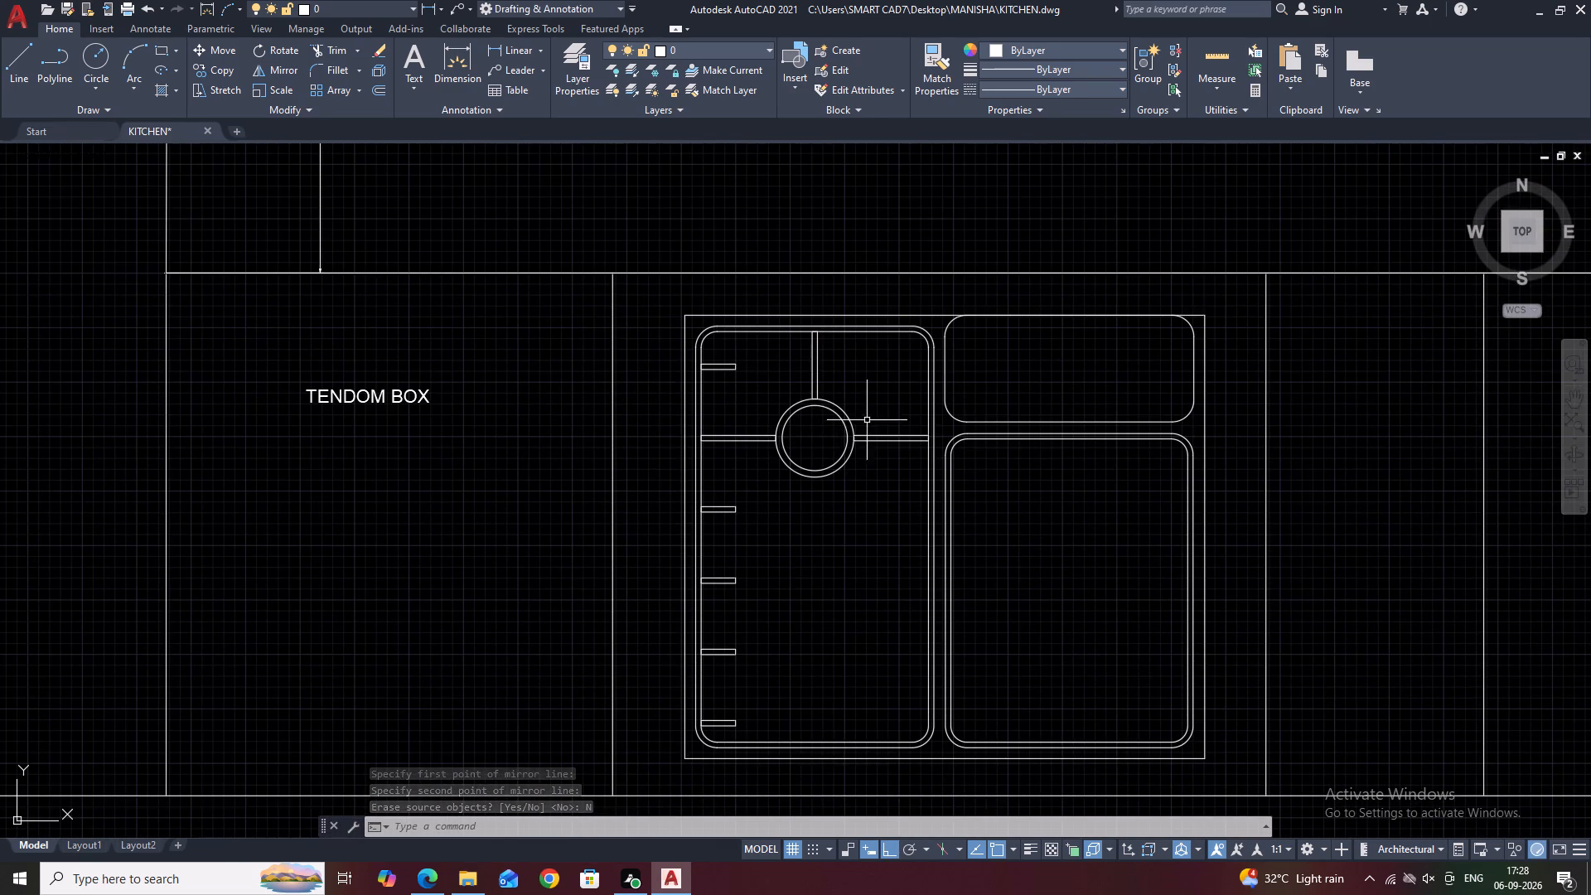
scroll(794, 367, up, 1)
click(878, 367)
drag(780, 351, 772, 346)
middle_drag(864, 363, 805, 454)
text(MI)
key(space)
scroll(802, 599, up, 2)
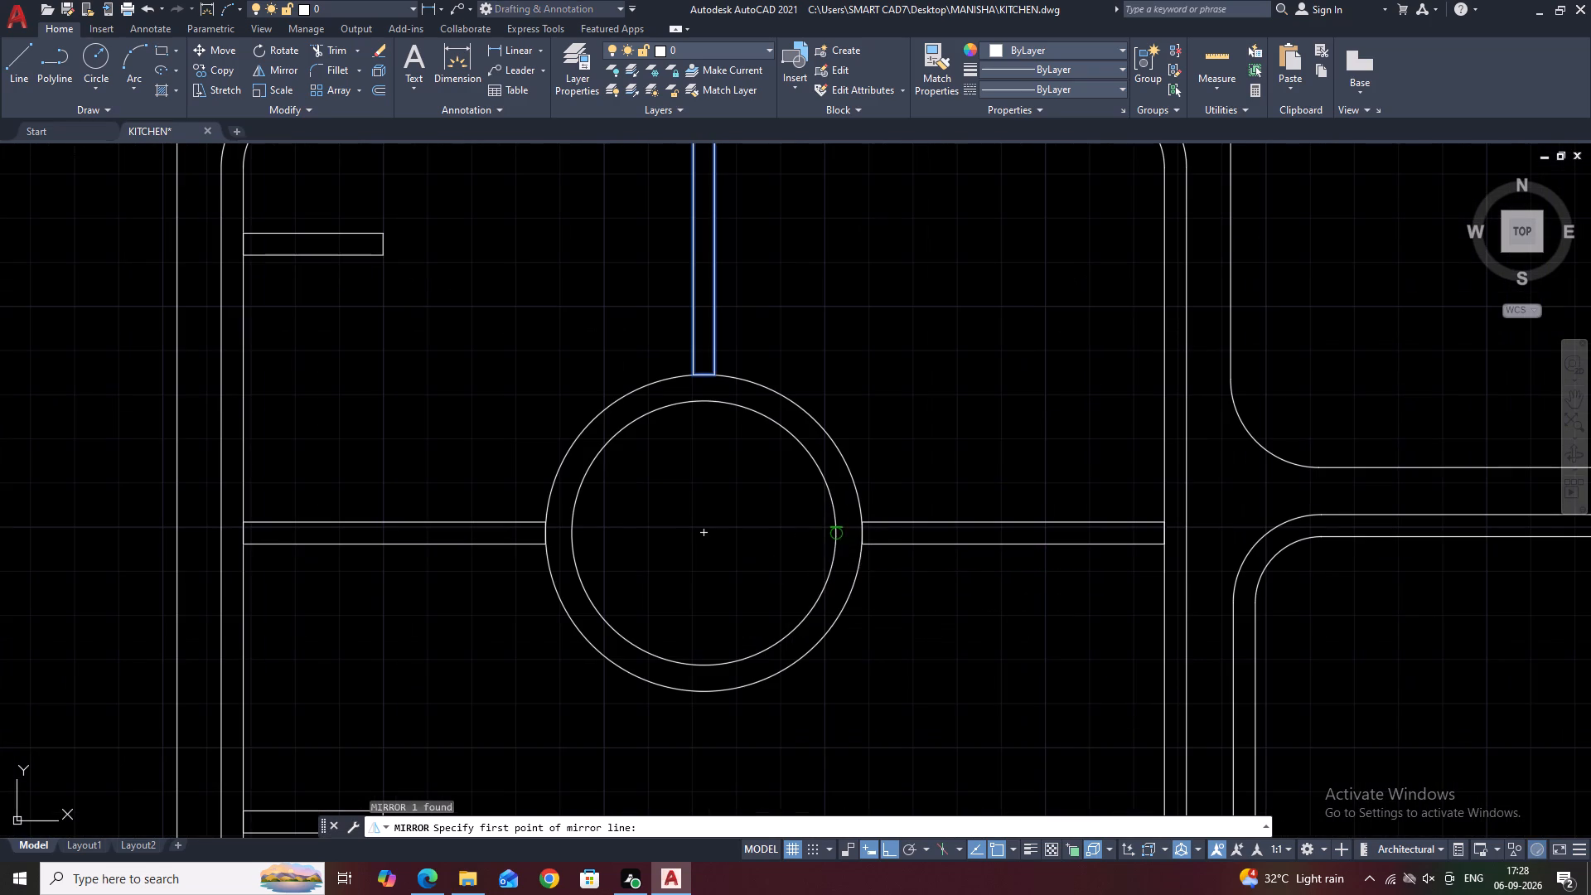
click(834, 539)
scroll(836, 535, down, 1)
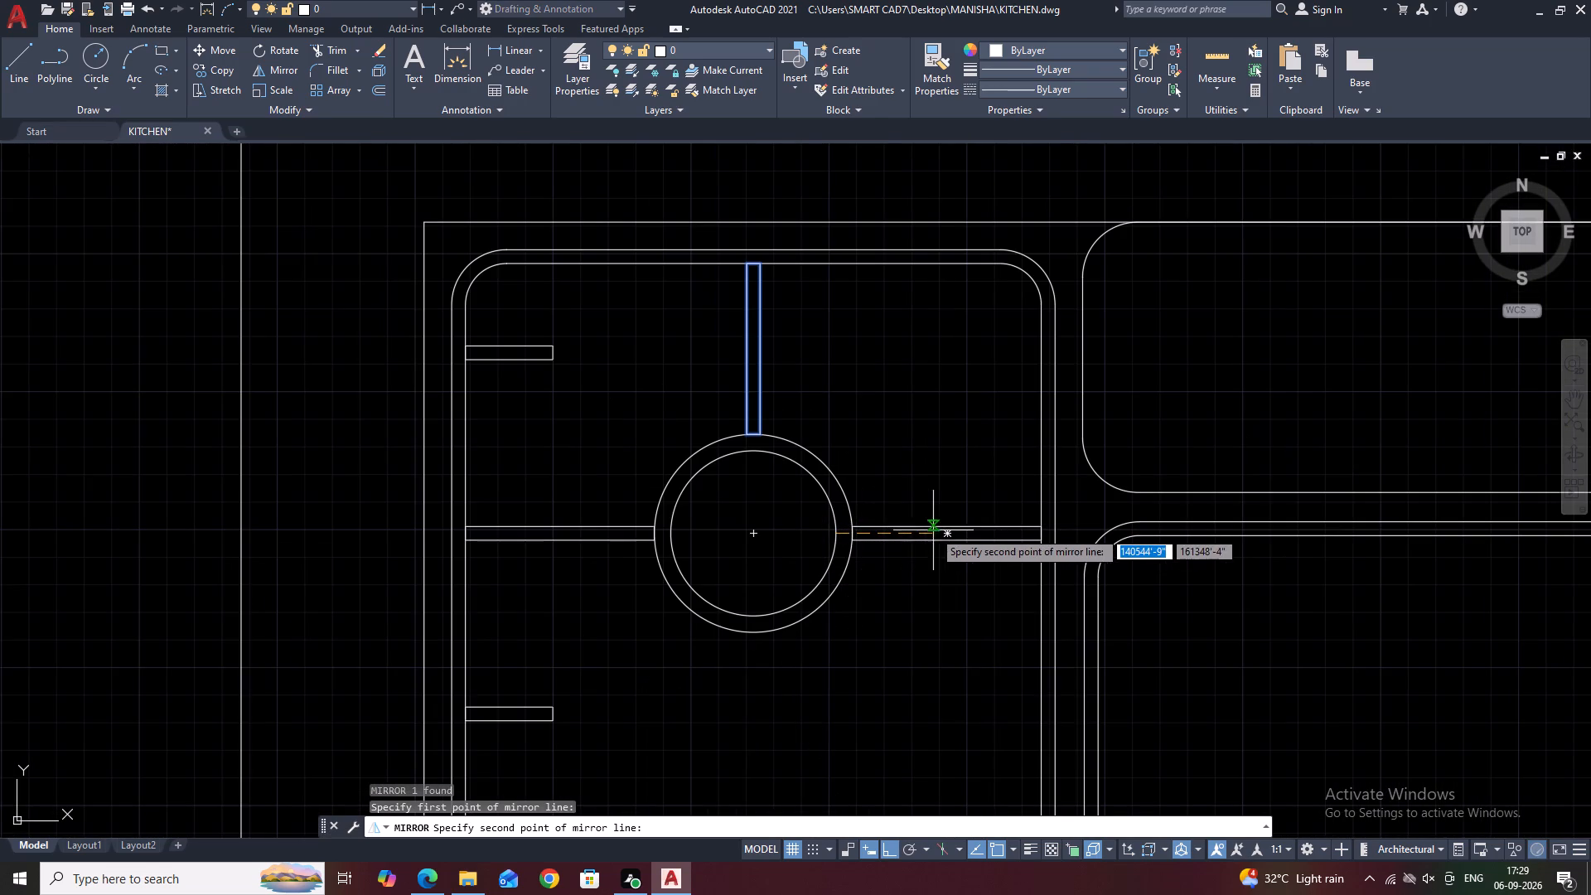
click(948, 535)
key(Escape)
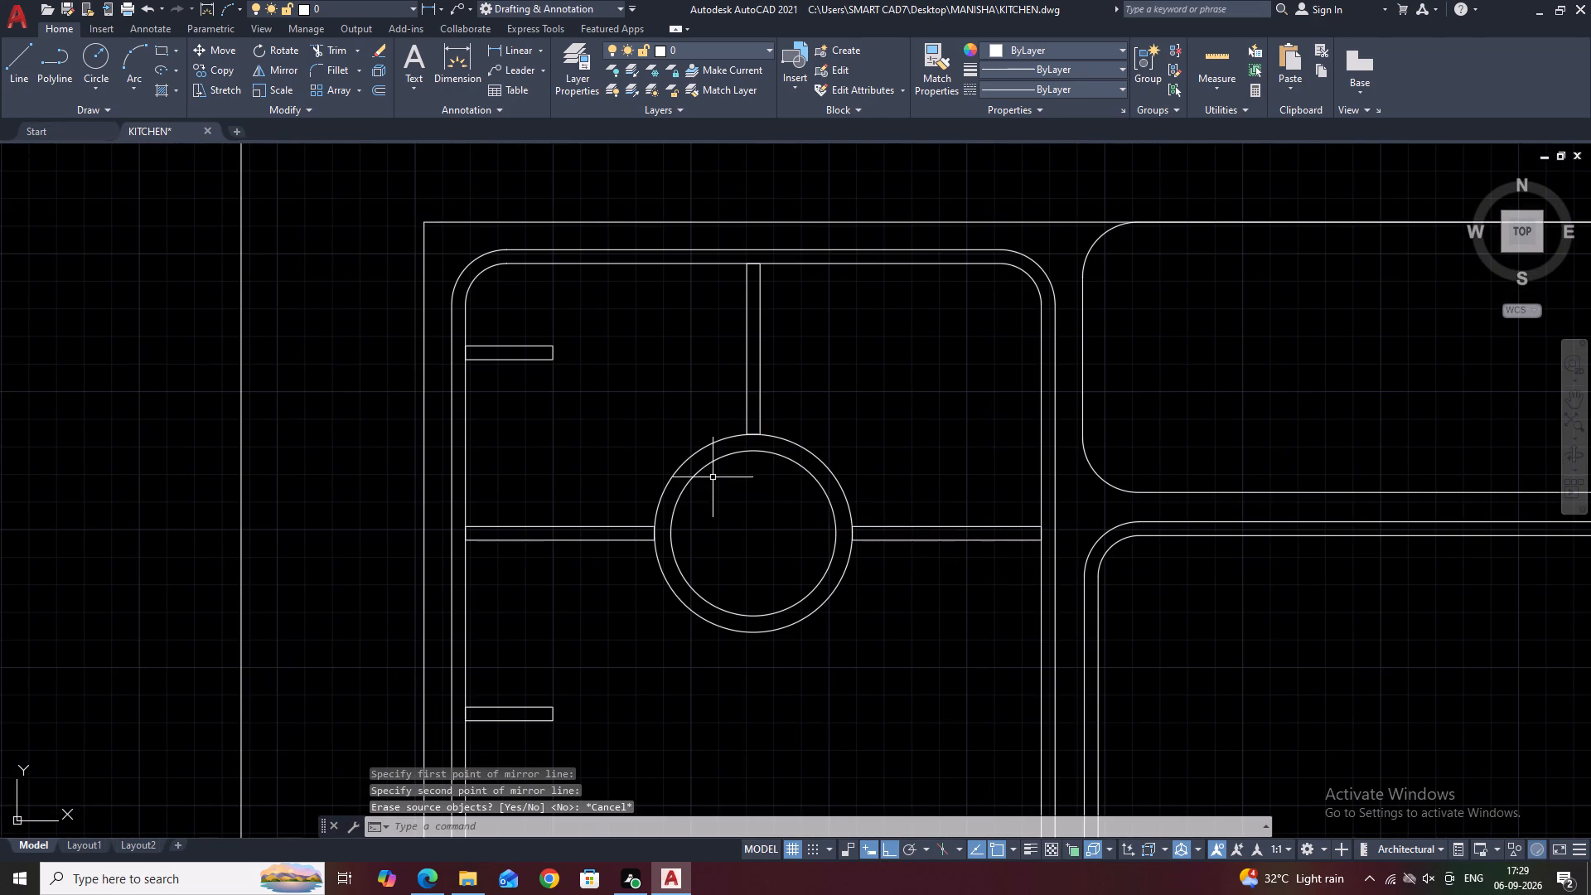
Mirror the vertical strip above the drain about the circles' horizontal centreline, keeping the original.
drag(811, 386, 763, 378)
click(705, 347)
middle_drag(765, 415, 689, 370)
key(m)
key(i)
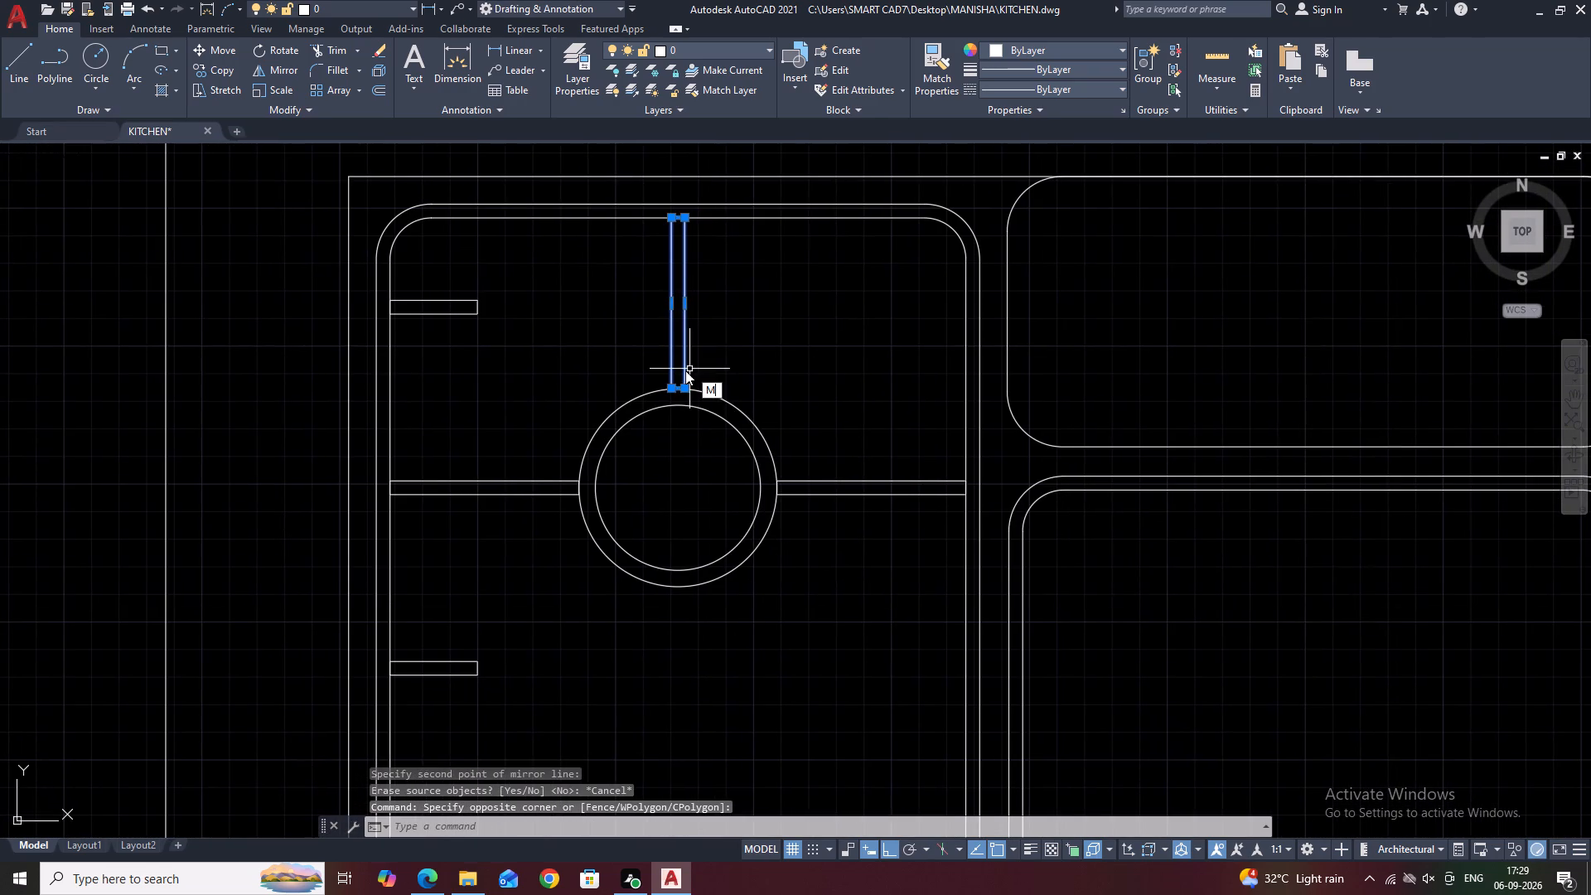
key(space)
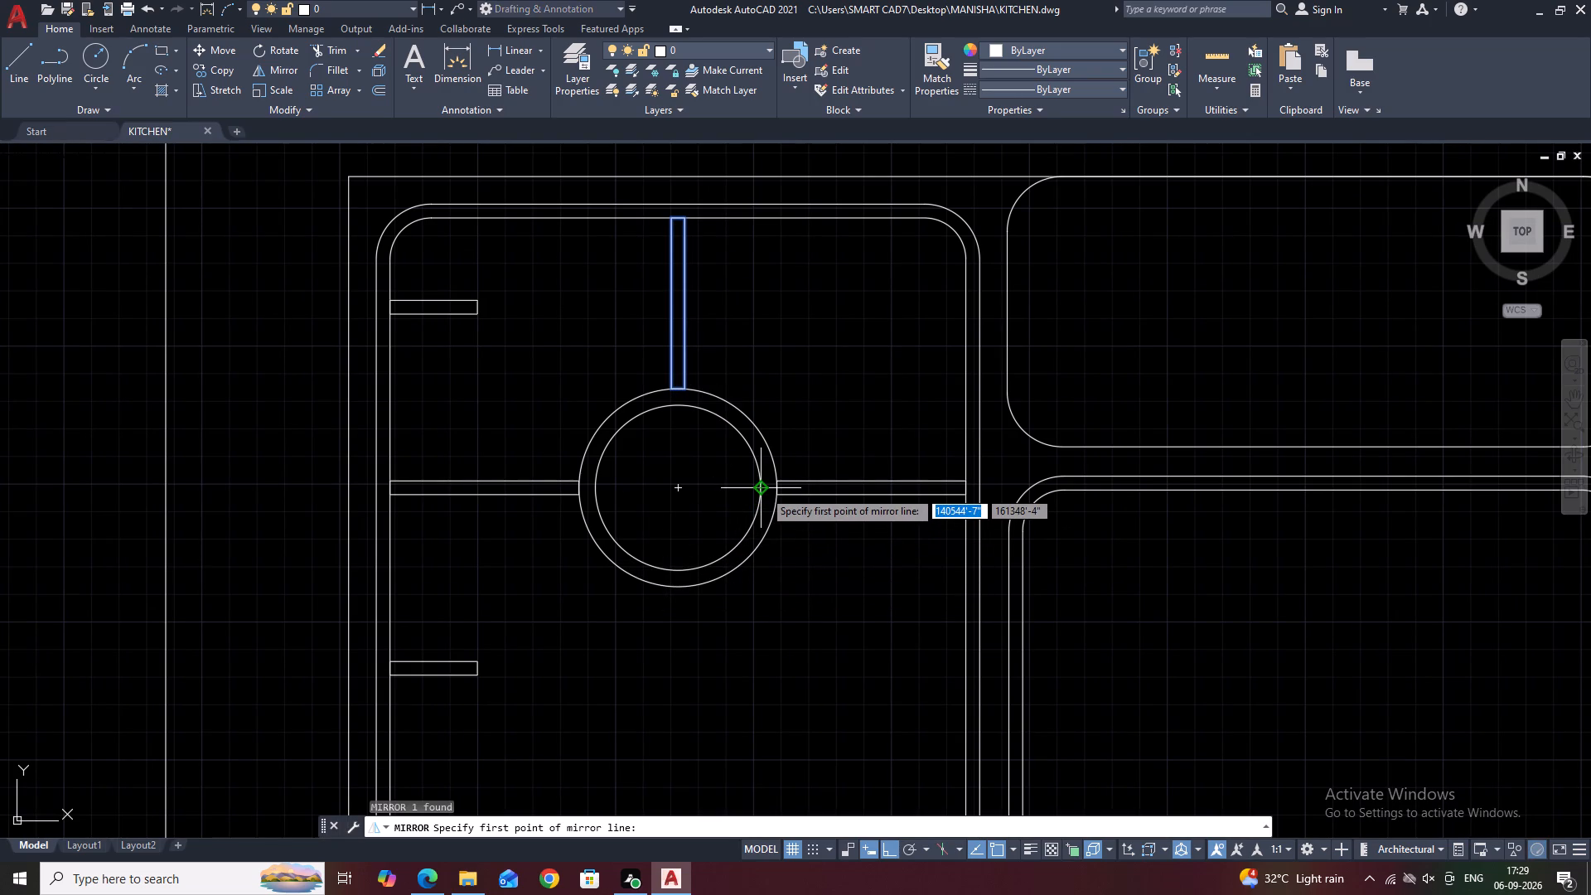
click(763, 490)
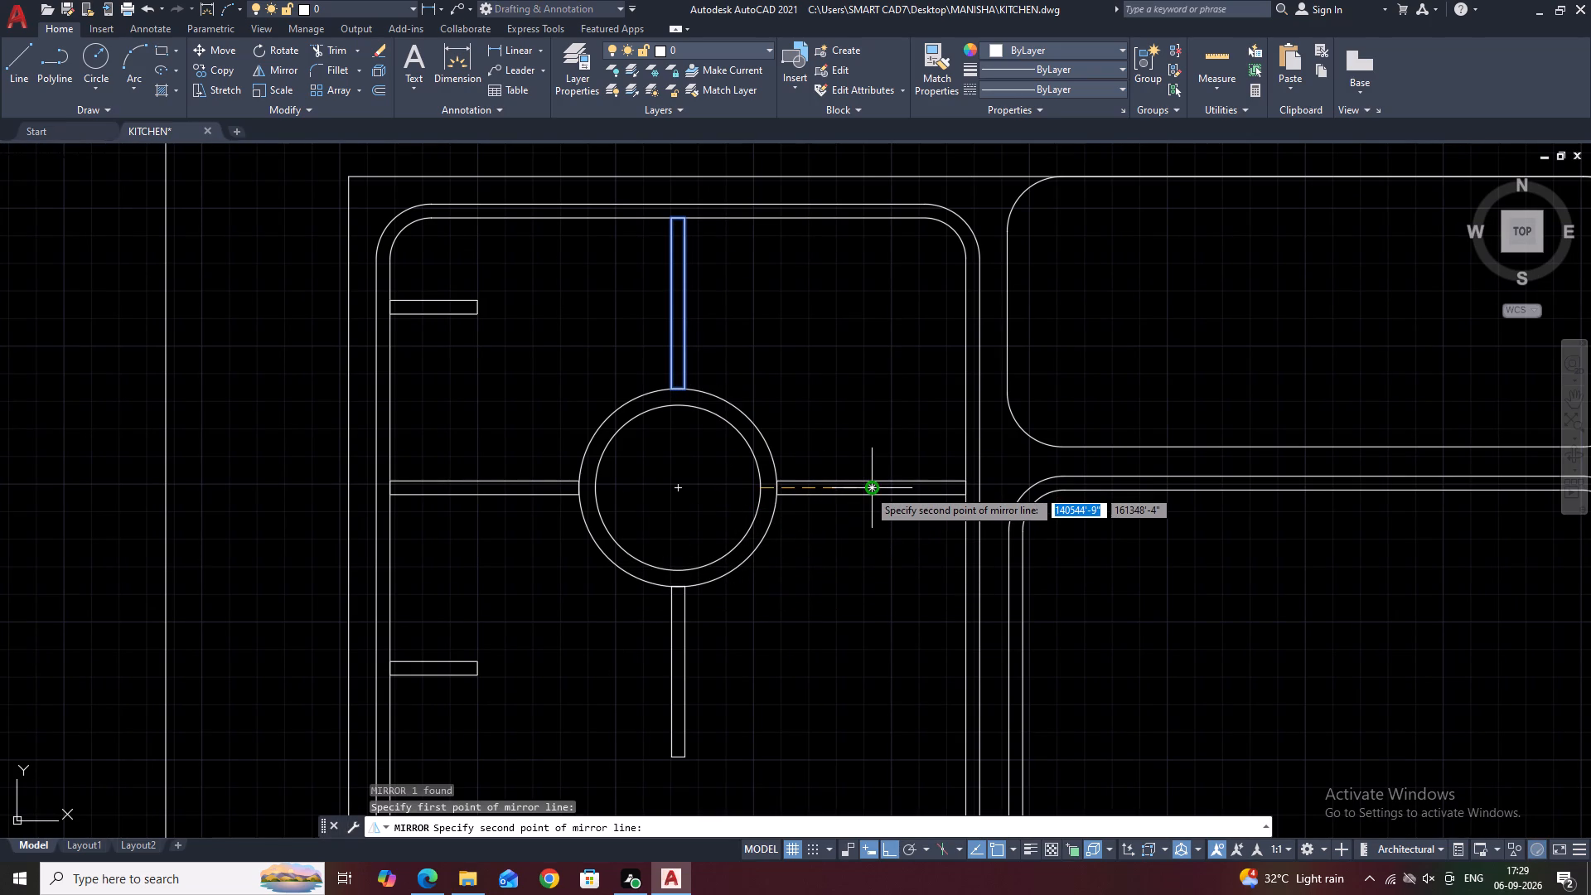
click(868, 489)
drag(885, 545, 868, 489)
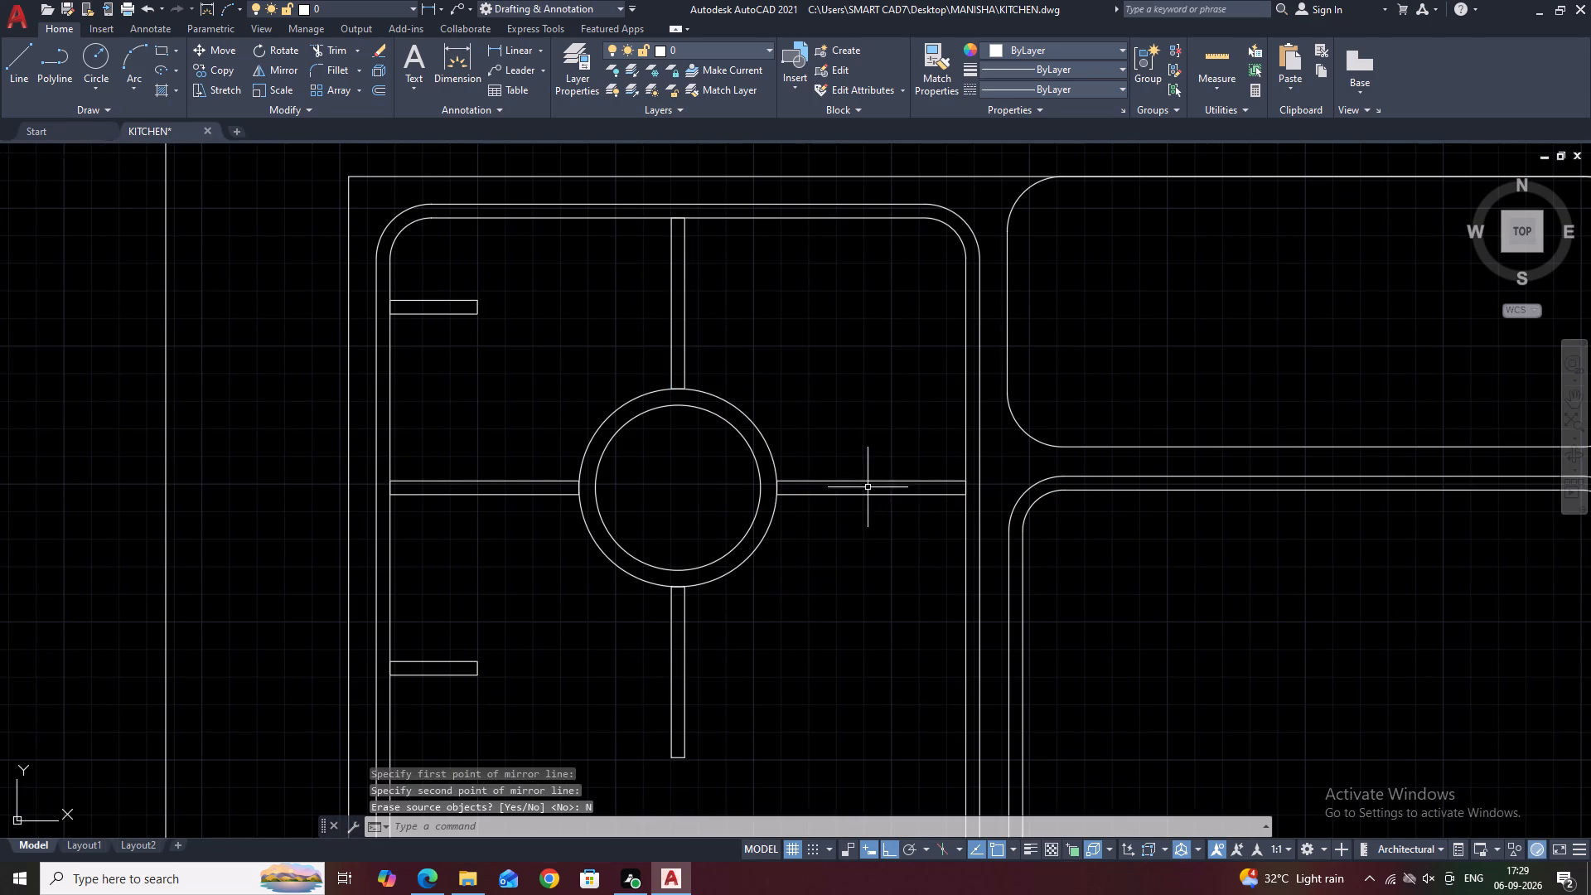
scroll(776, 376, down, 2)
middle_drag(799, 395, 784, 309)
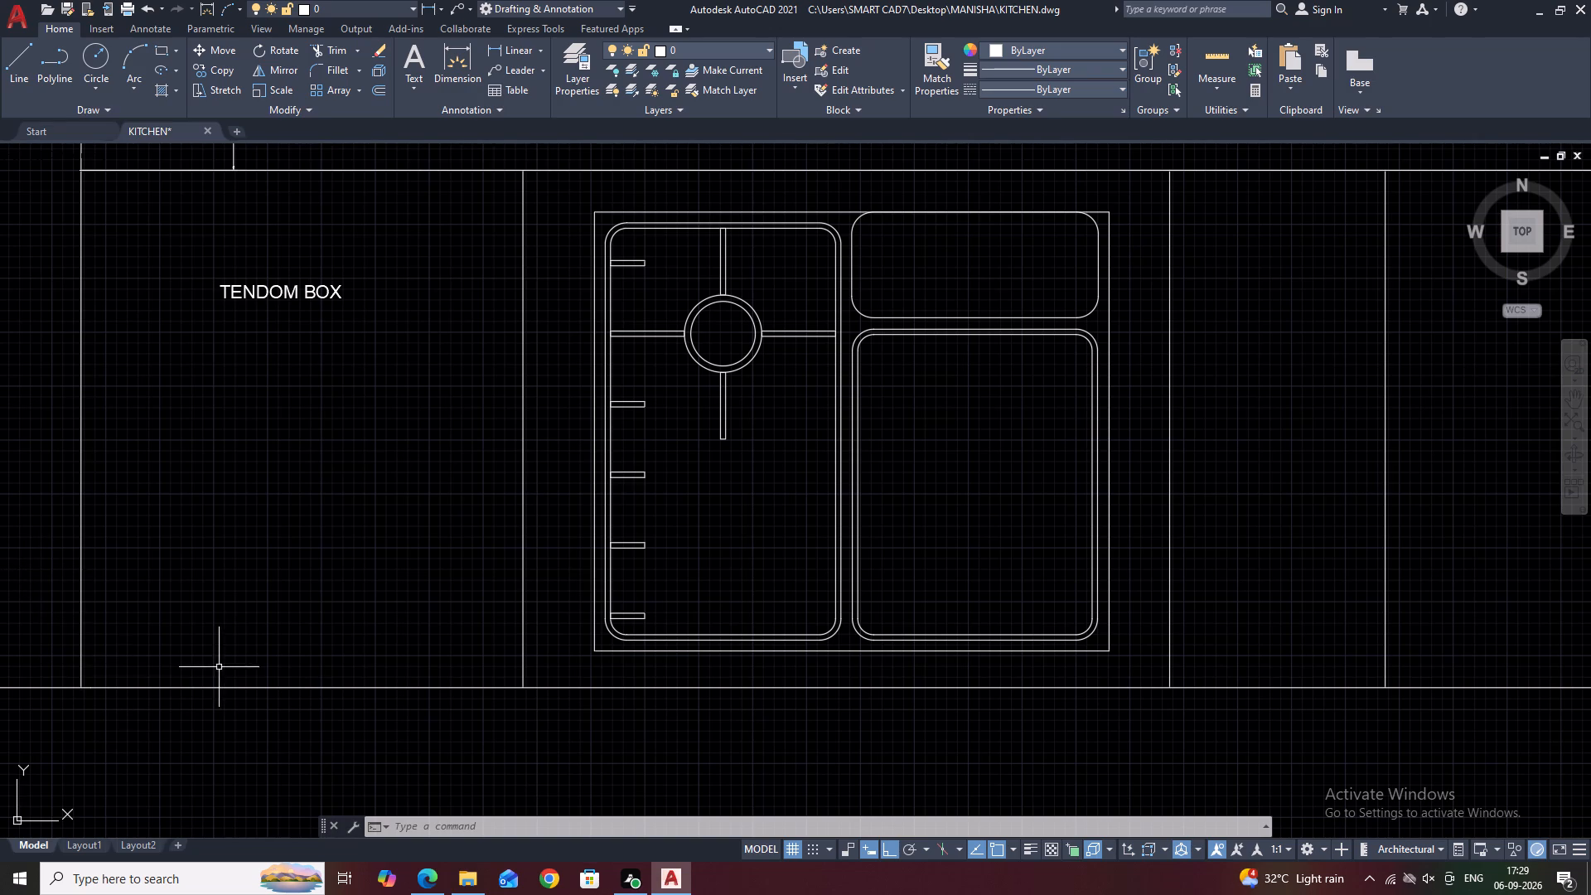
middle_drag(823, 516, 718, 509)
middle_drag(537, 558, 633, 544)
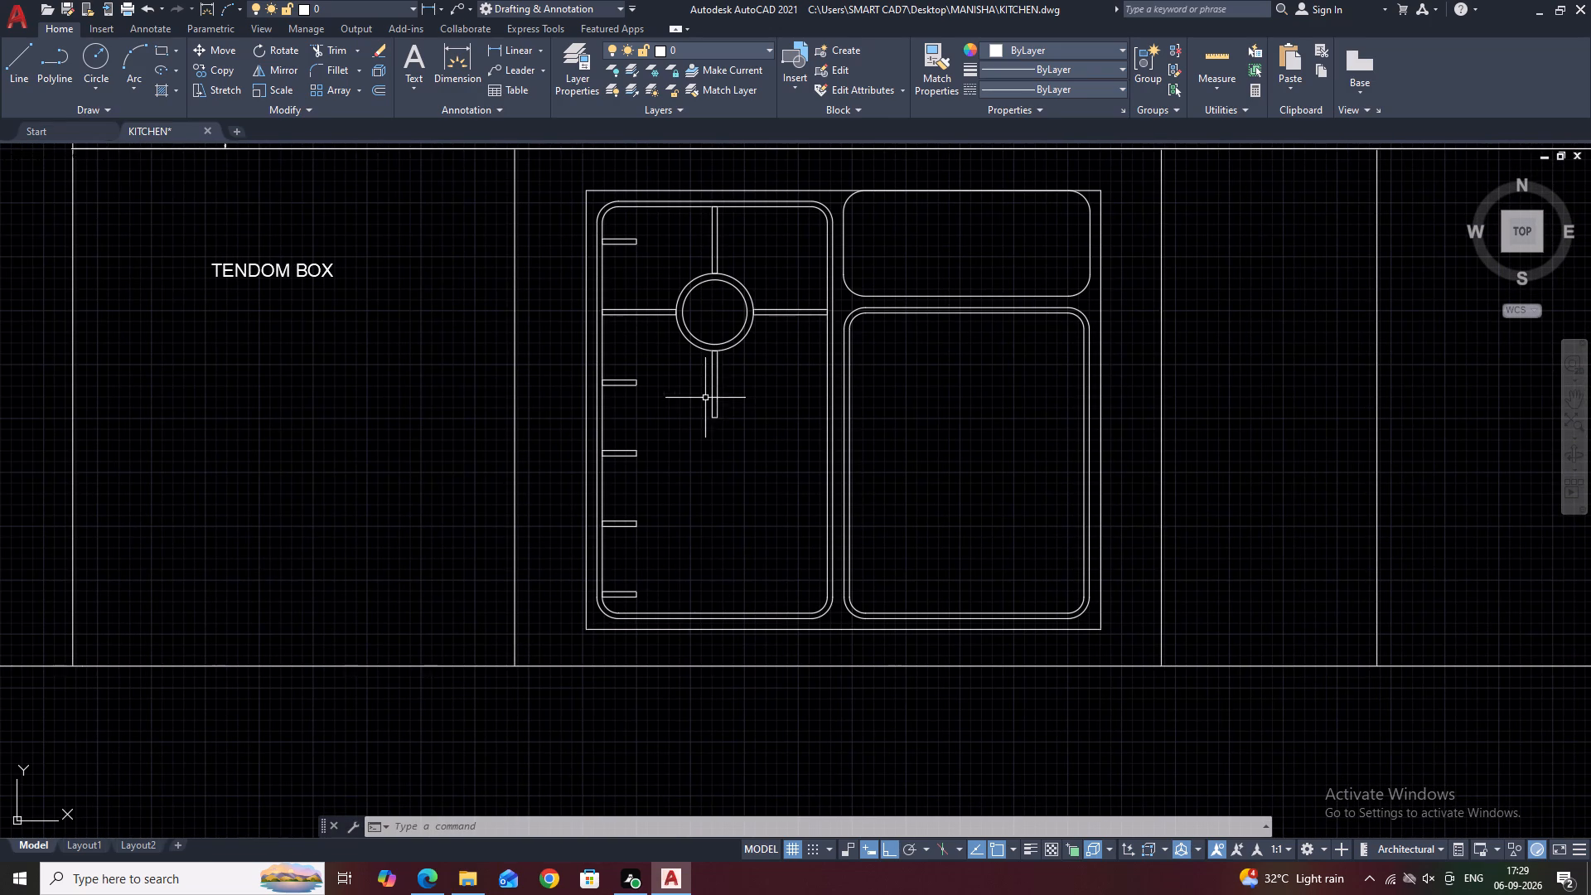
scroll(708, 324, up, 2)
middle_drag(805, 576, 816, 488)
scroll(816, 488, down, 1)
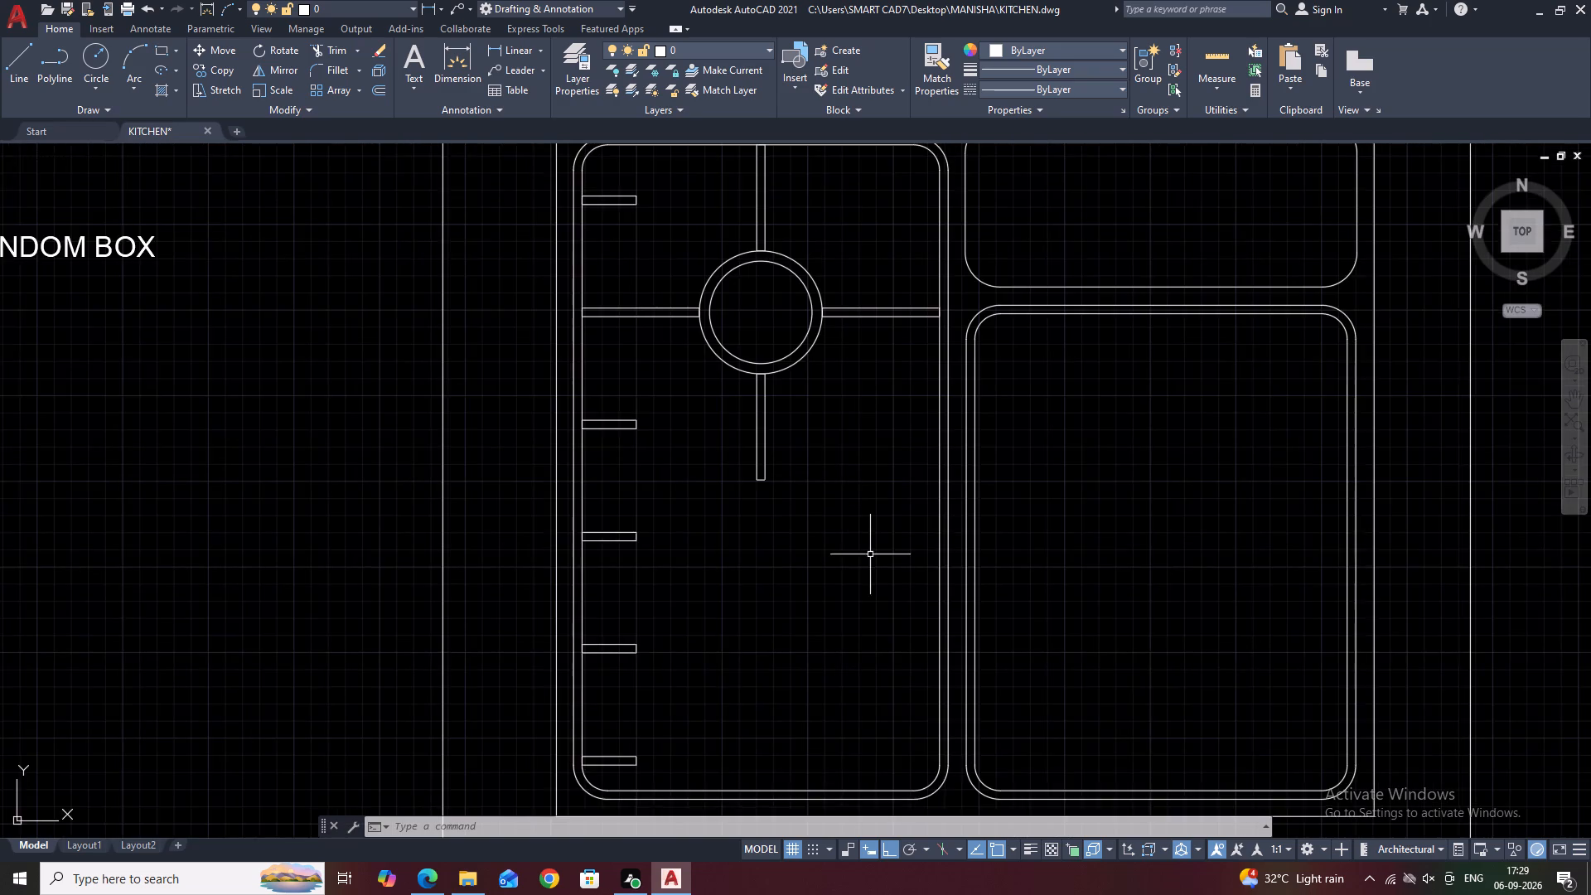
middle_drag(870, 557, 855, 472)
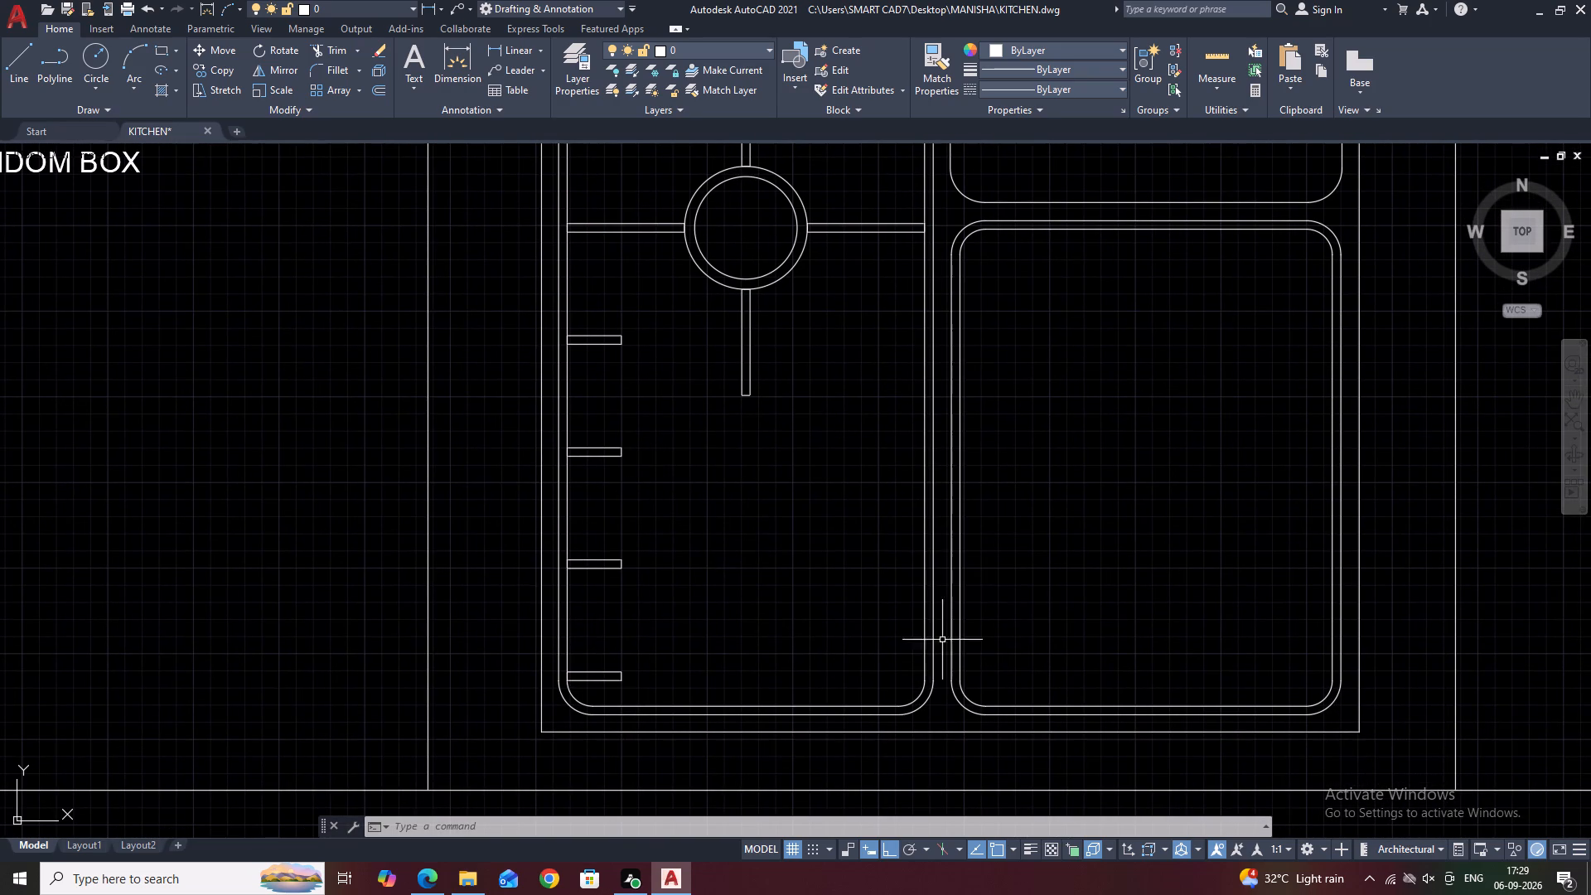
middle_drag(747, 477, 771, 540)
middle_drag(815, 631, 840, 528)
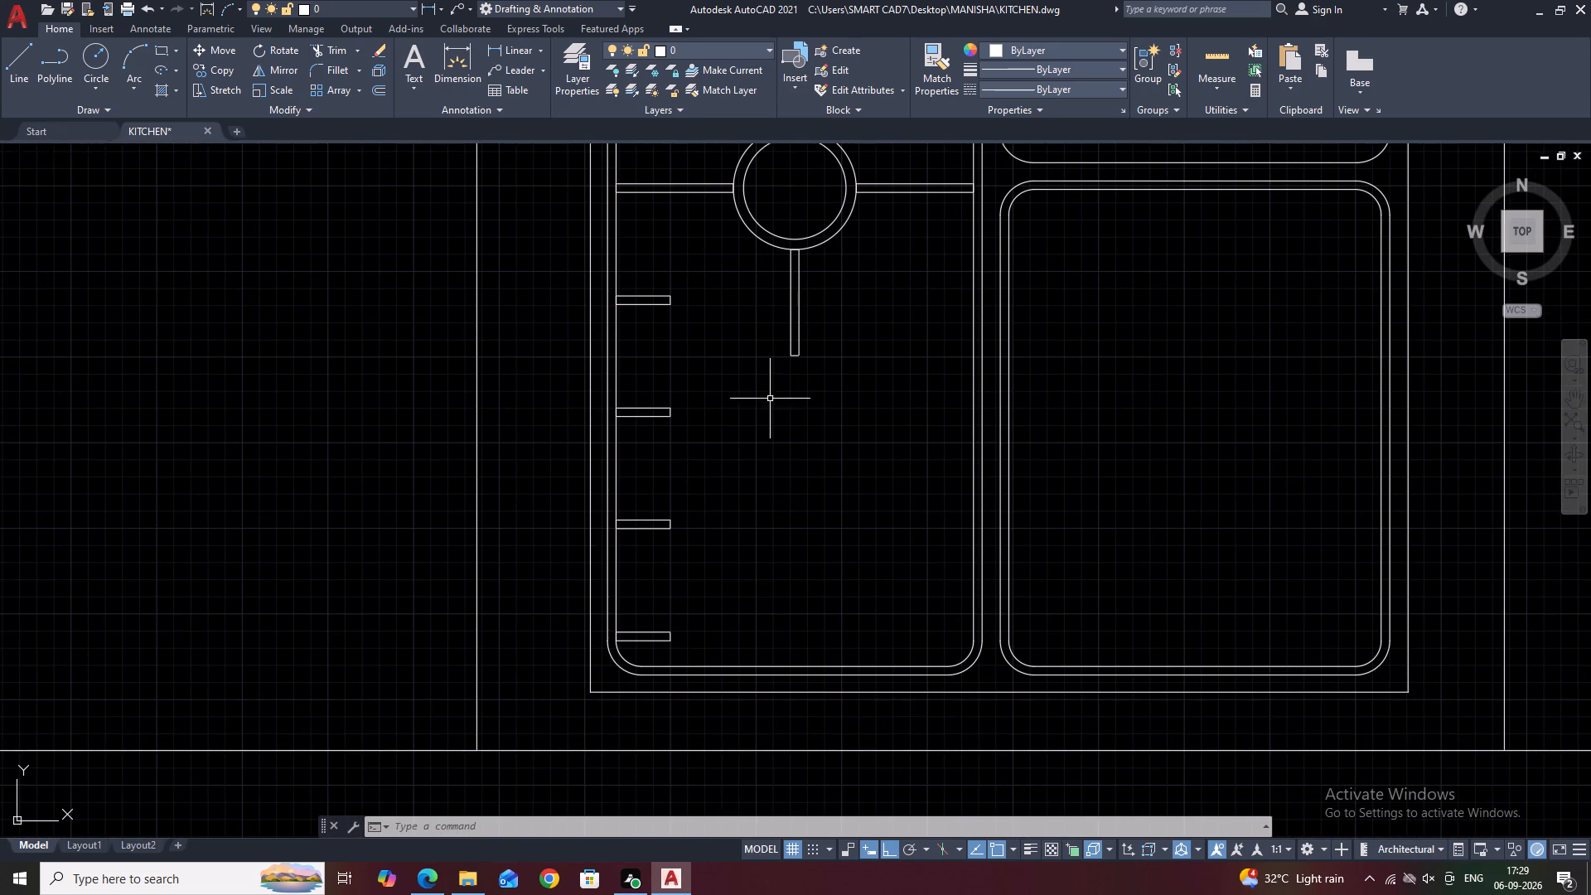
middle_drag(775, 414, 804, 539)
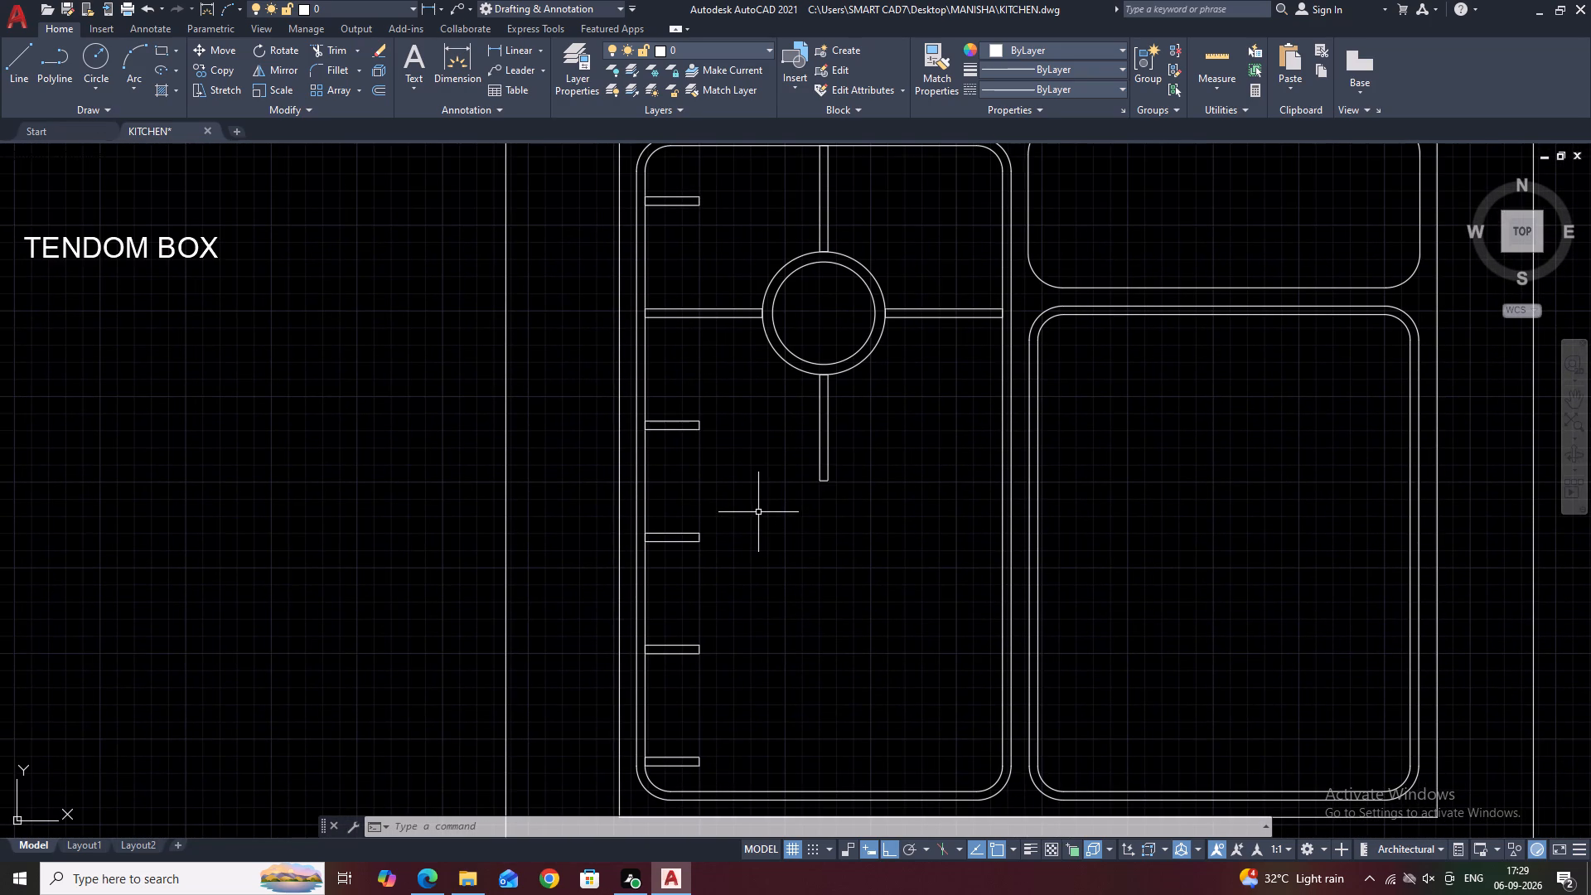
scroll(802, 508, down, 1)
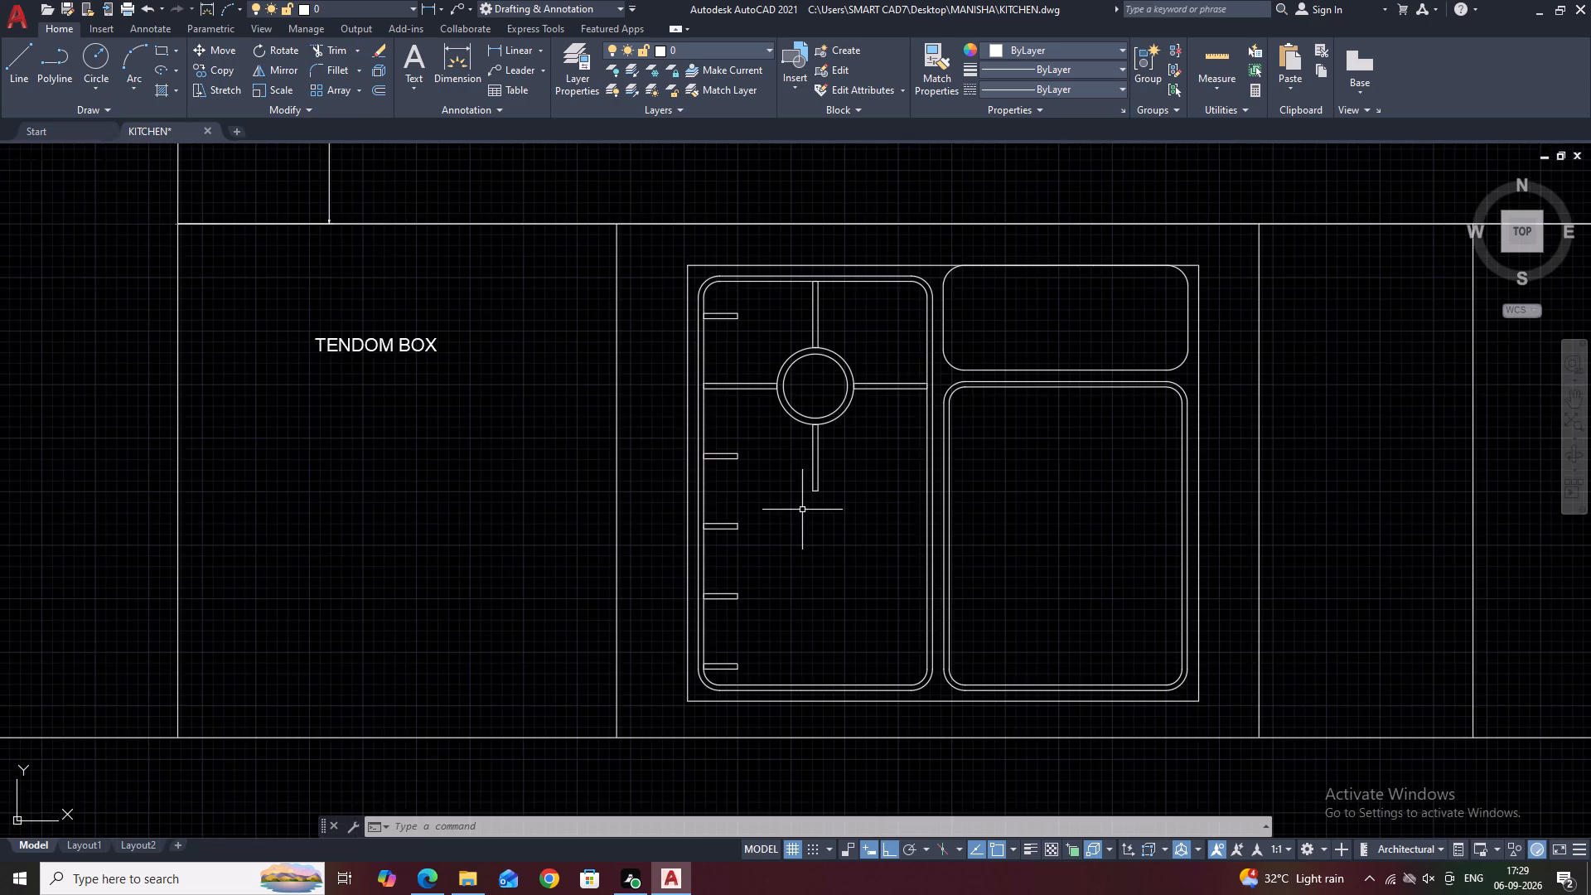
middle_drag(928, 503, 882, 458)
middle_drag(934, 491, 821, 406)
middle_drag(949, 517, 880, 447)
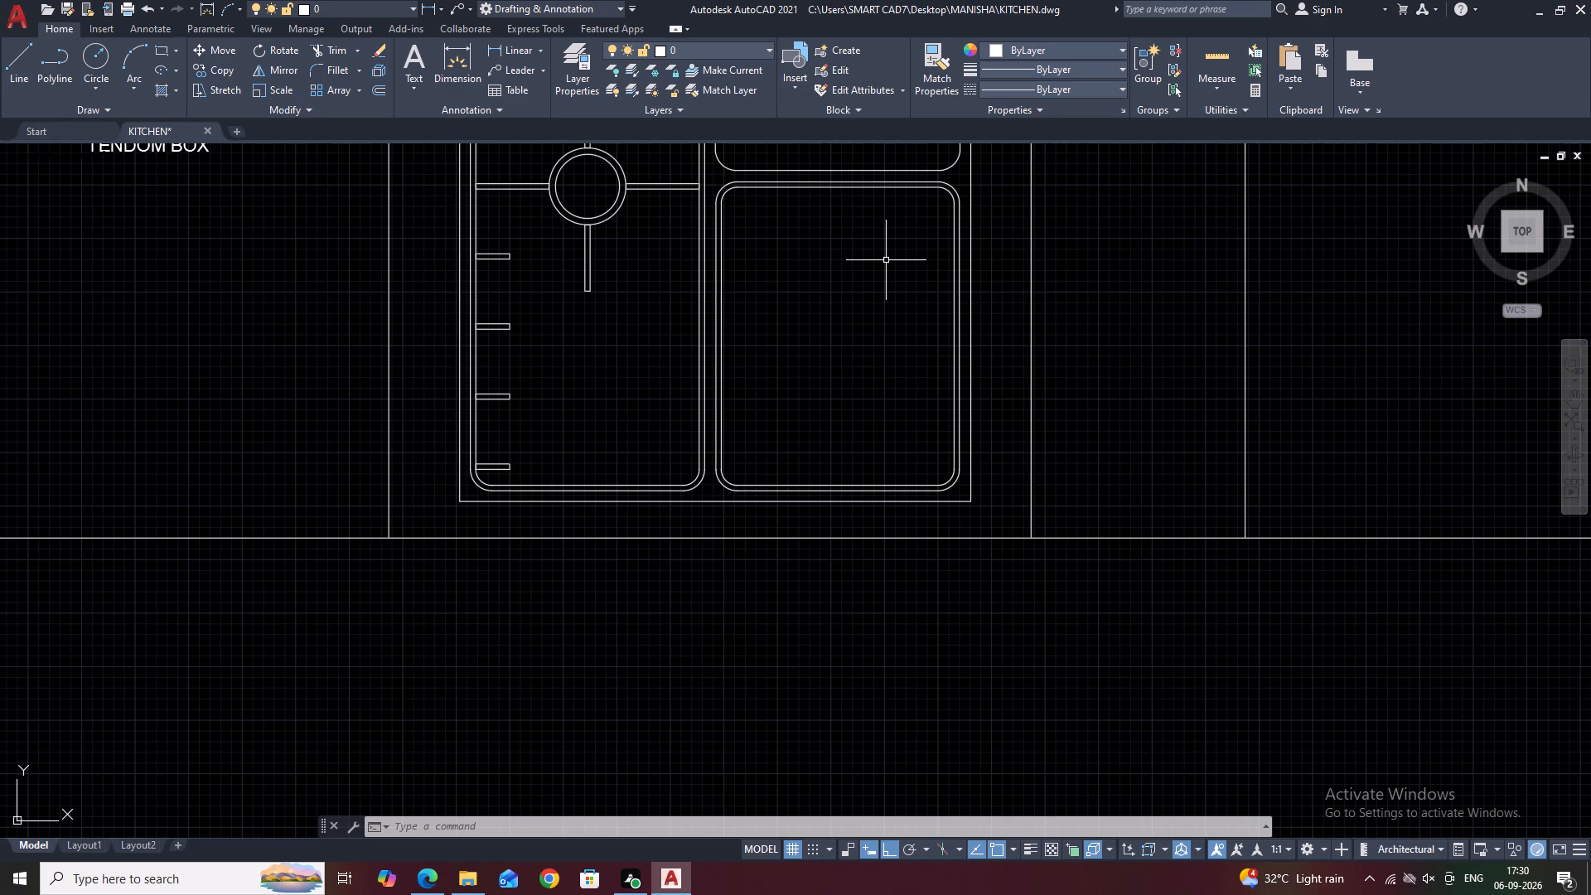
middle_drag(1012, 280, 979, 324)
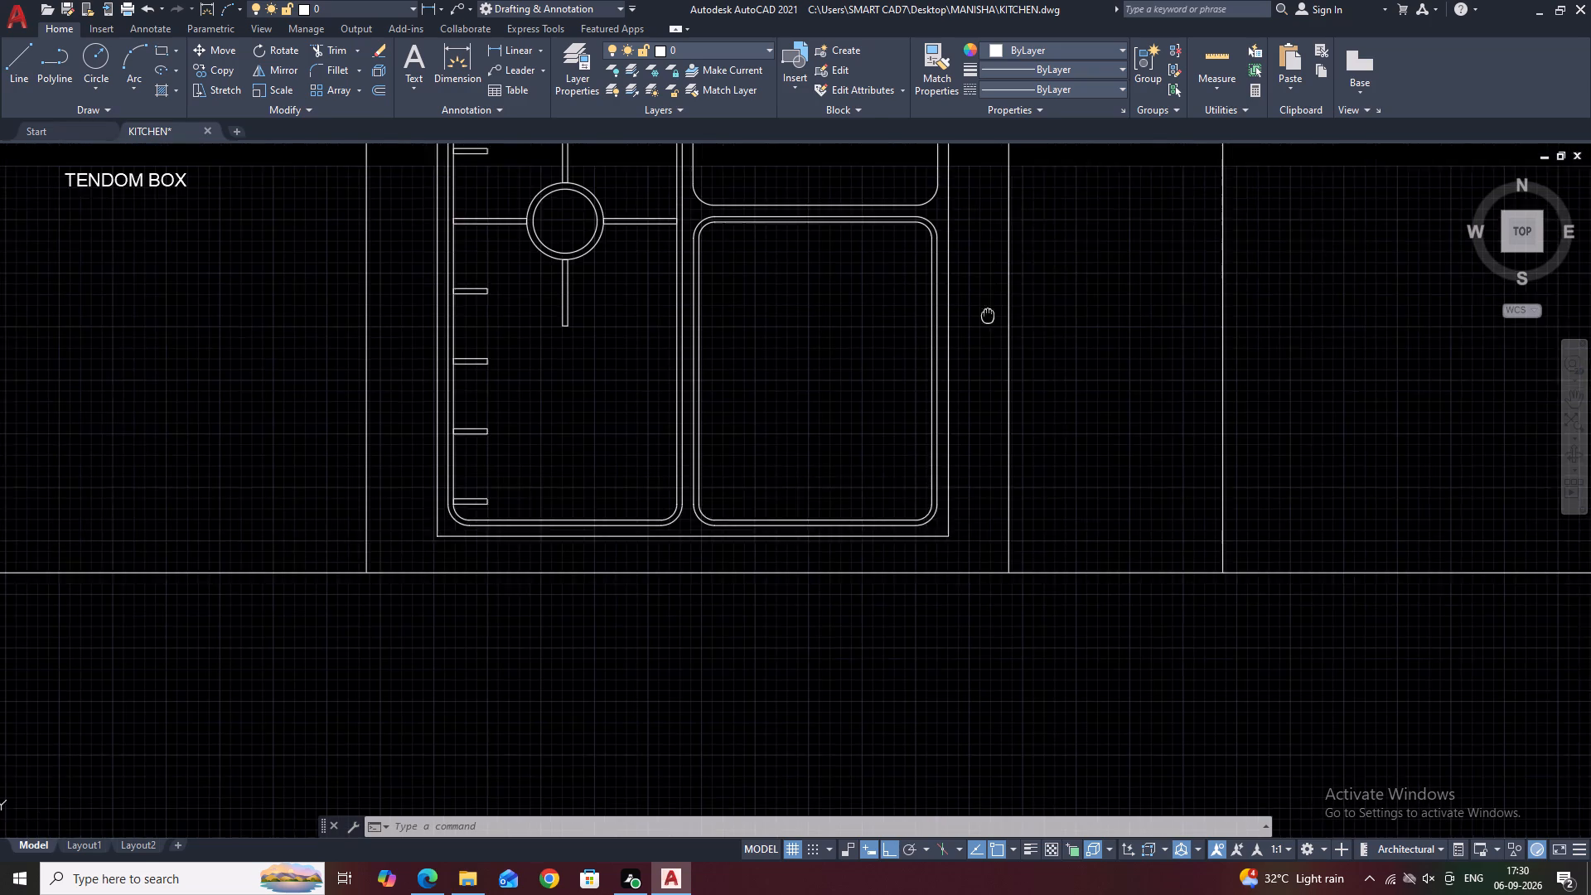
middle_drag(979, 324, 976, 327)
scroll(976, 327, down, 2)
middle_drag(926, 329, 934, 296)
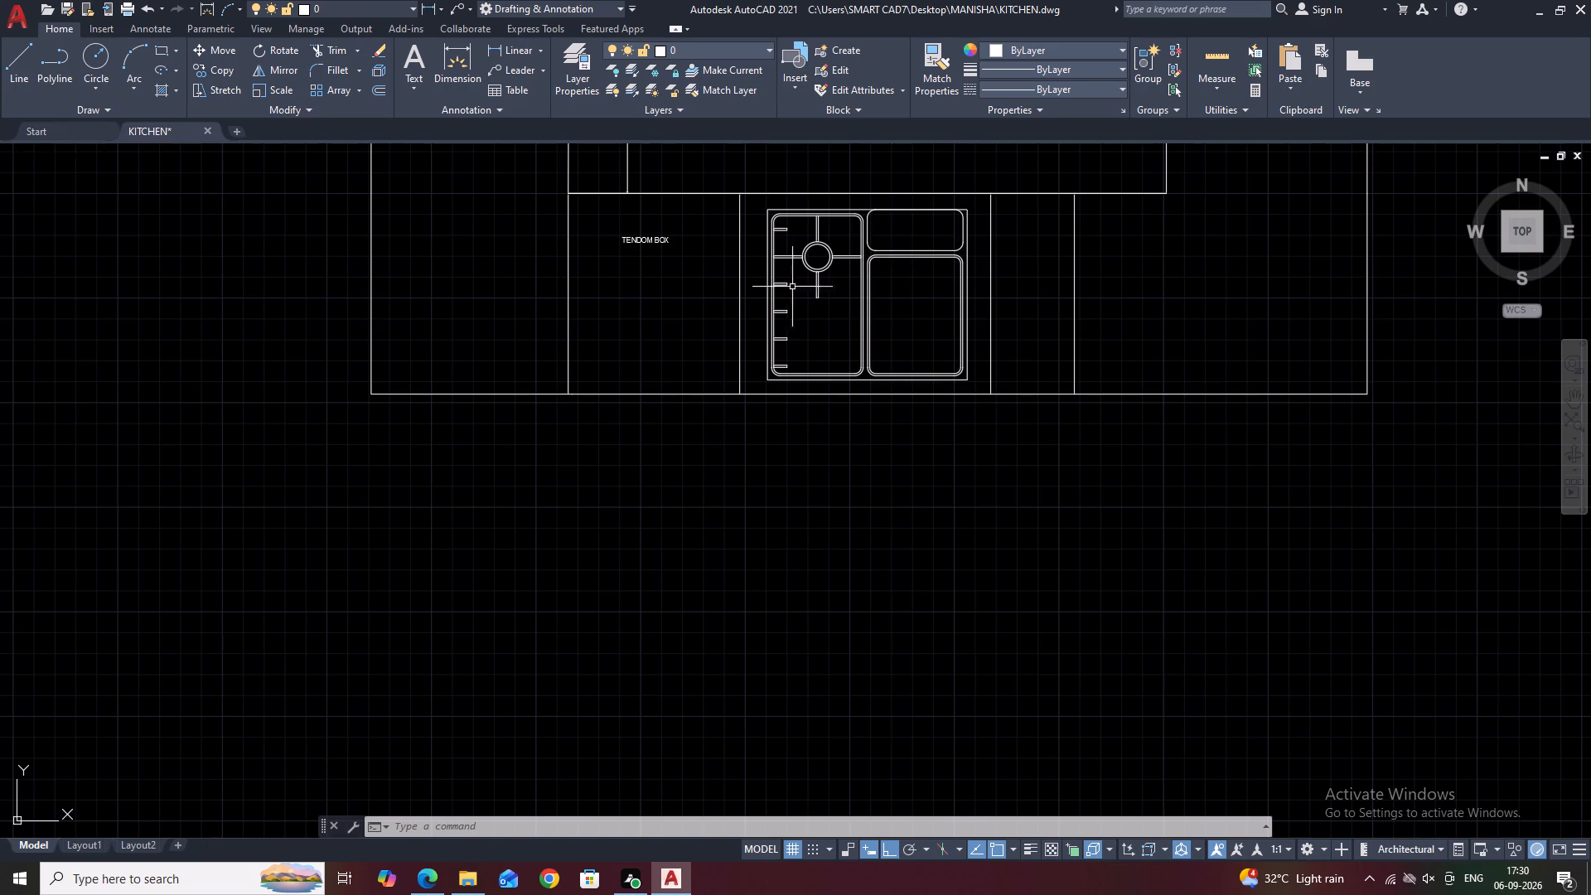
Mirror the double-ring drain with its four strips about the left basin's horizontal centreline into the lower half, keeping the originals.
middle_drag(848, 296, 866, 331)
scroll(800, 298, up, 3)
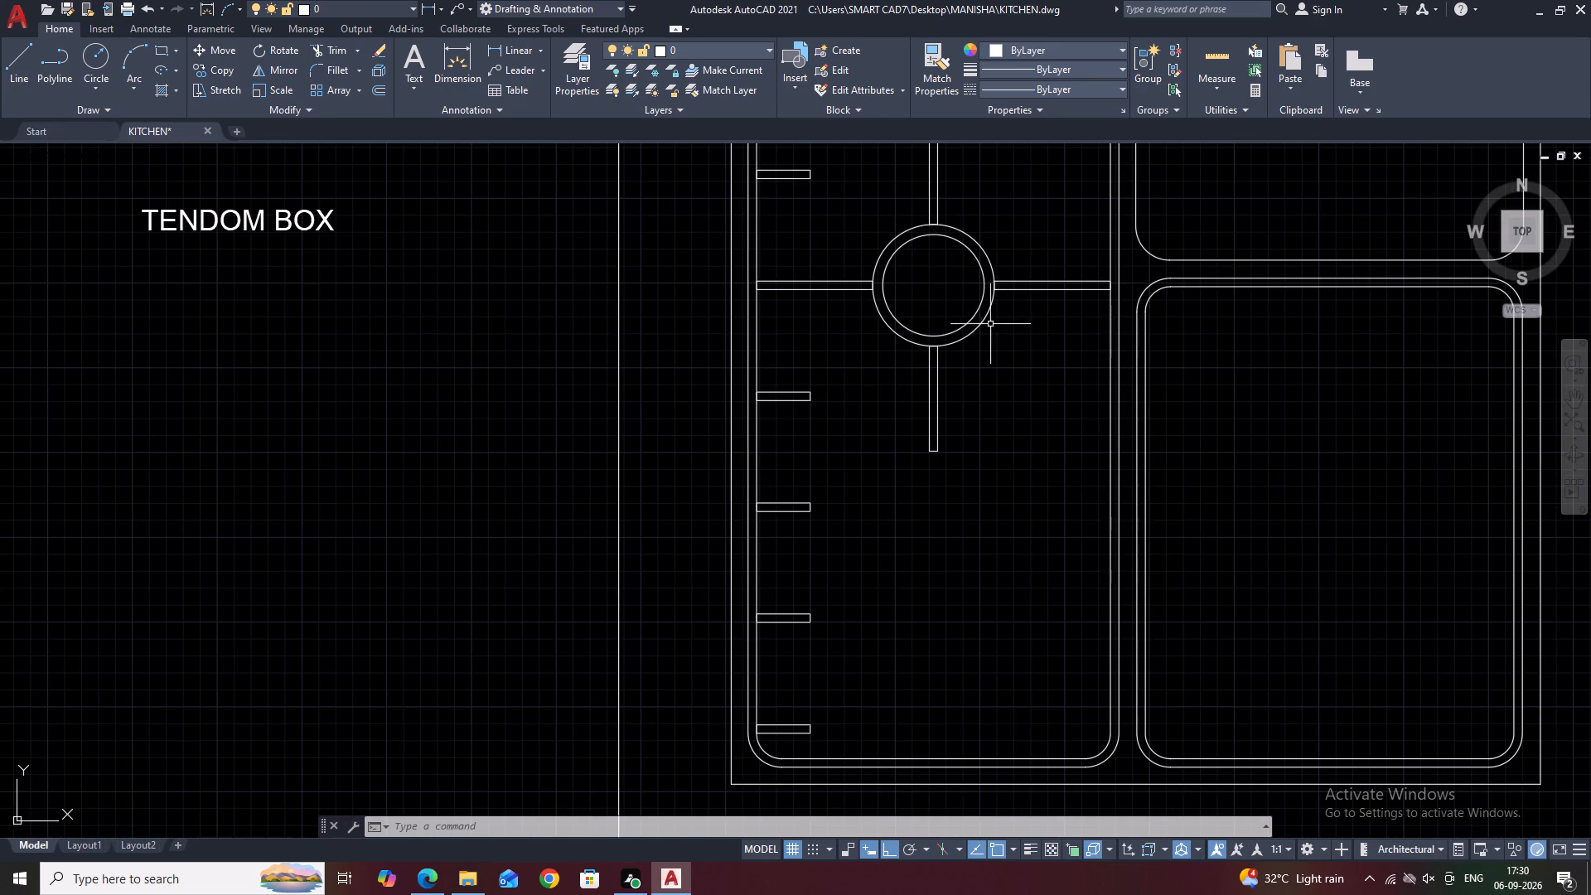
click(1030, 192)
click(847, 366)
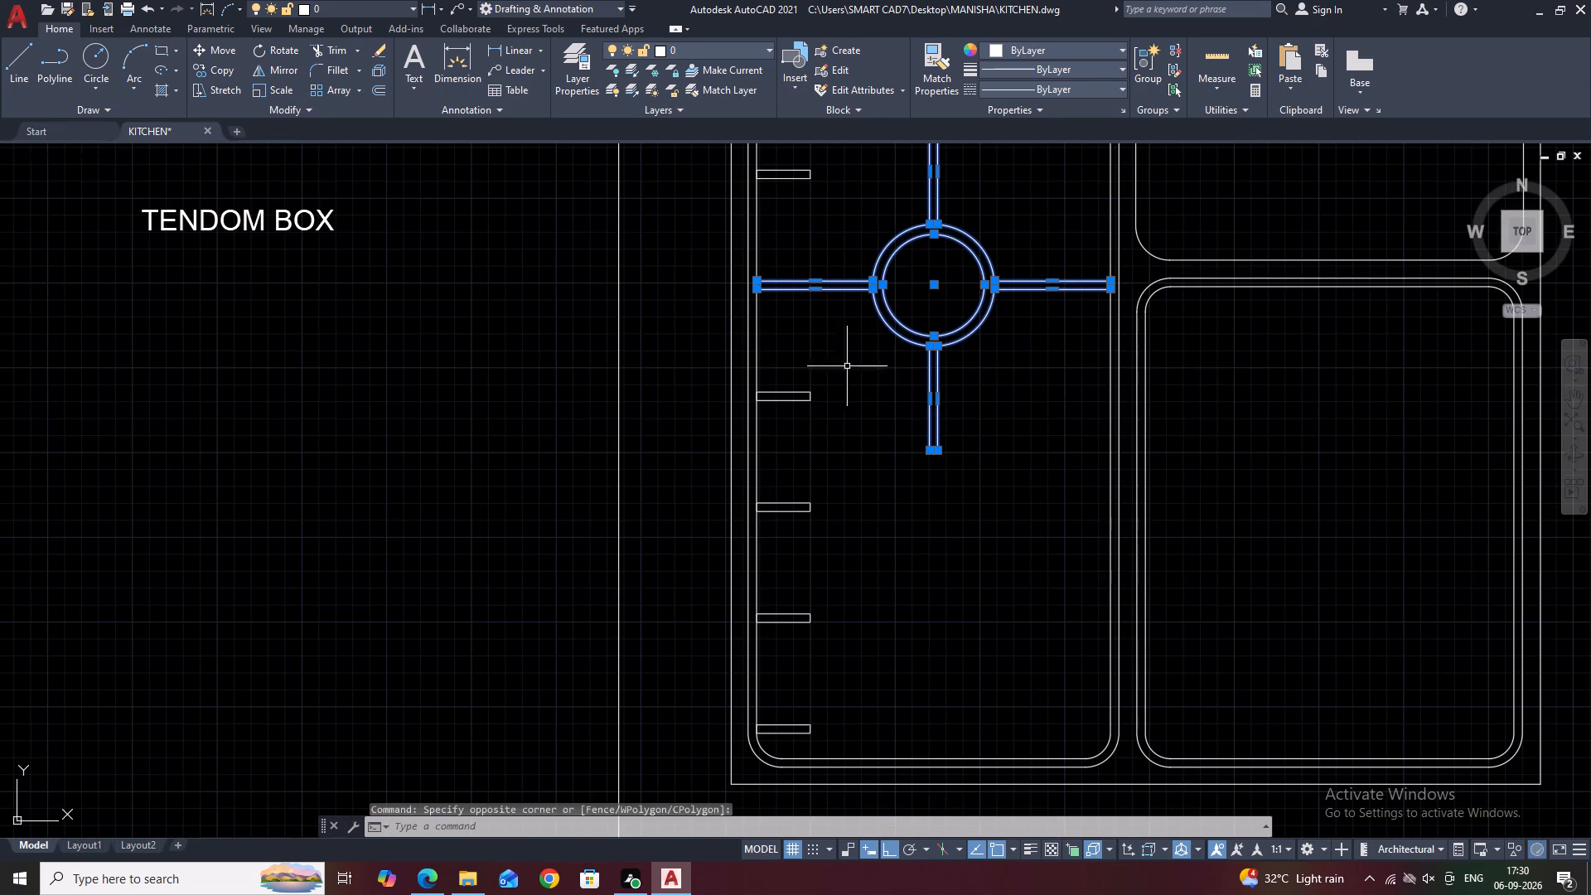
middle_drag(1006, 438, 960, 336)
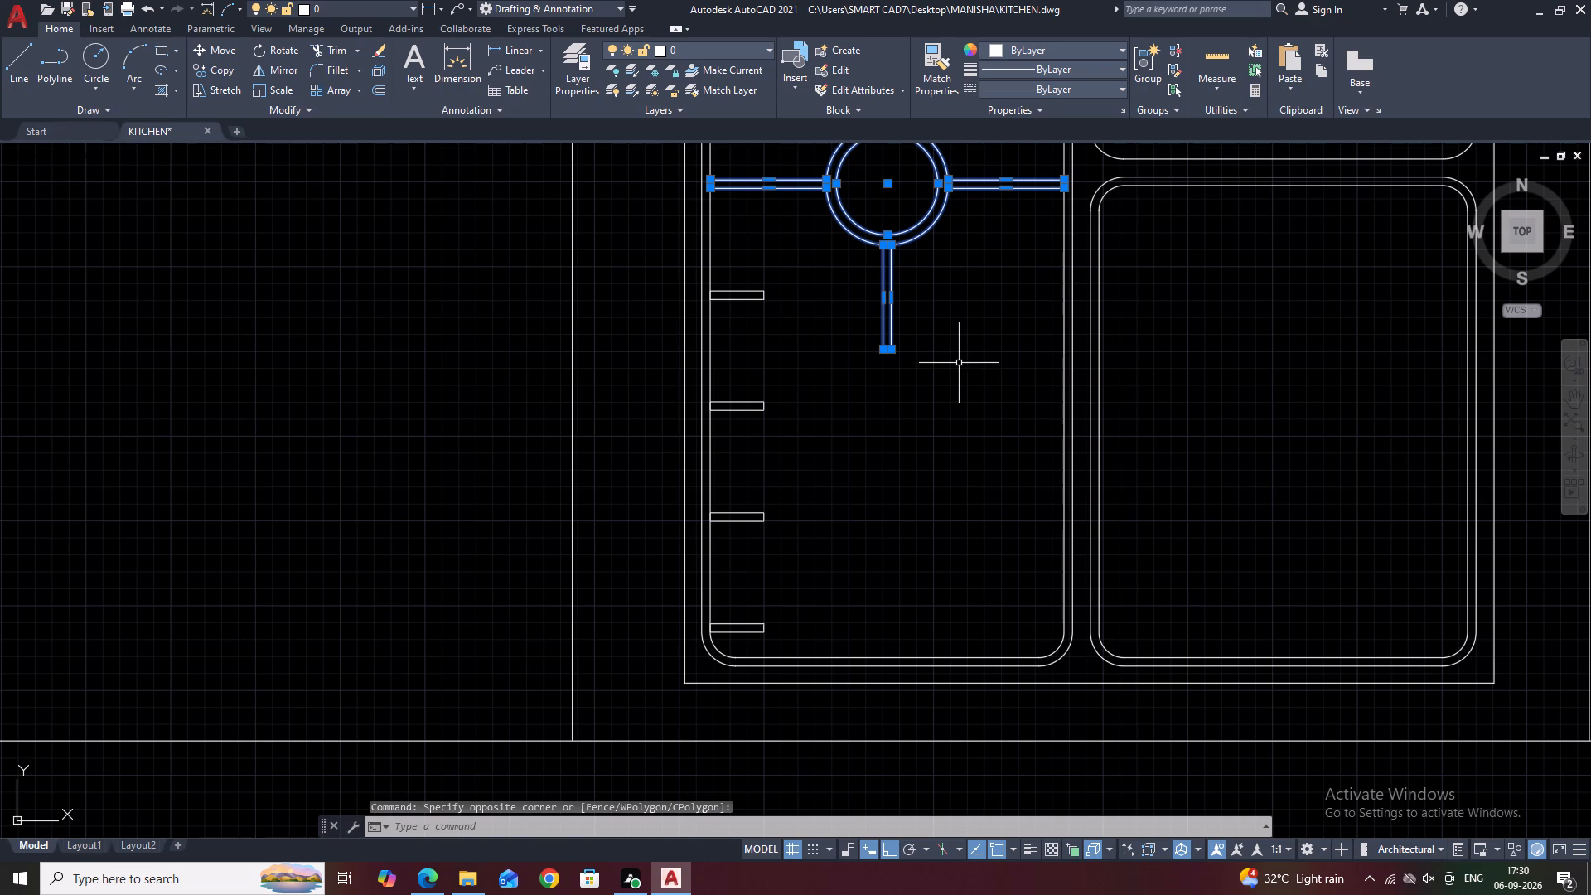
text(MI)
key(space)
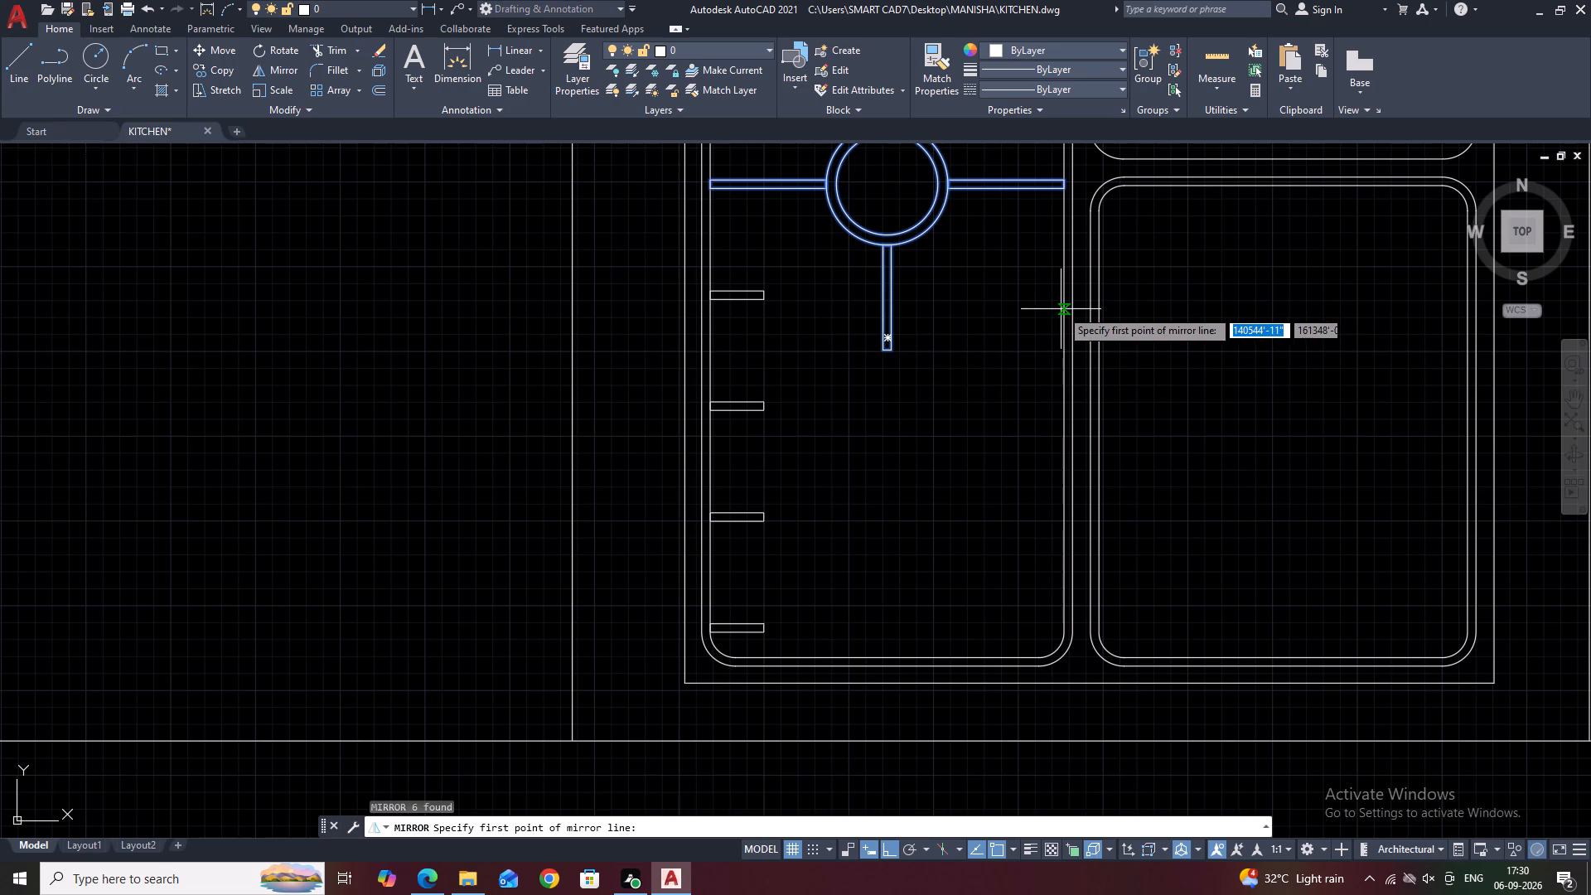
click(1062, 342)
scroll(1067, 342, down, 1)
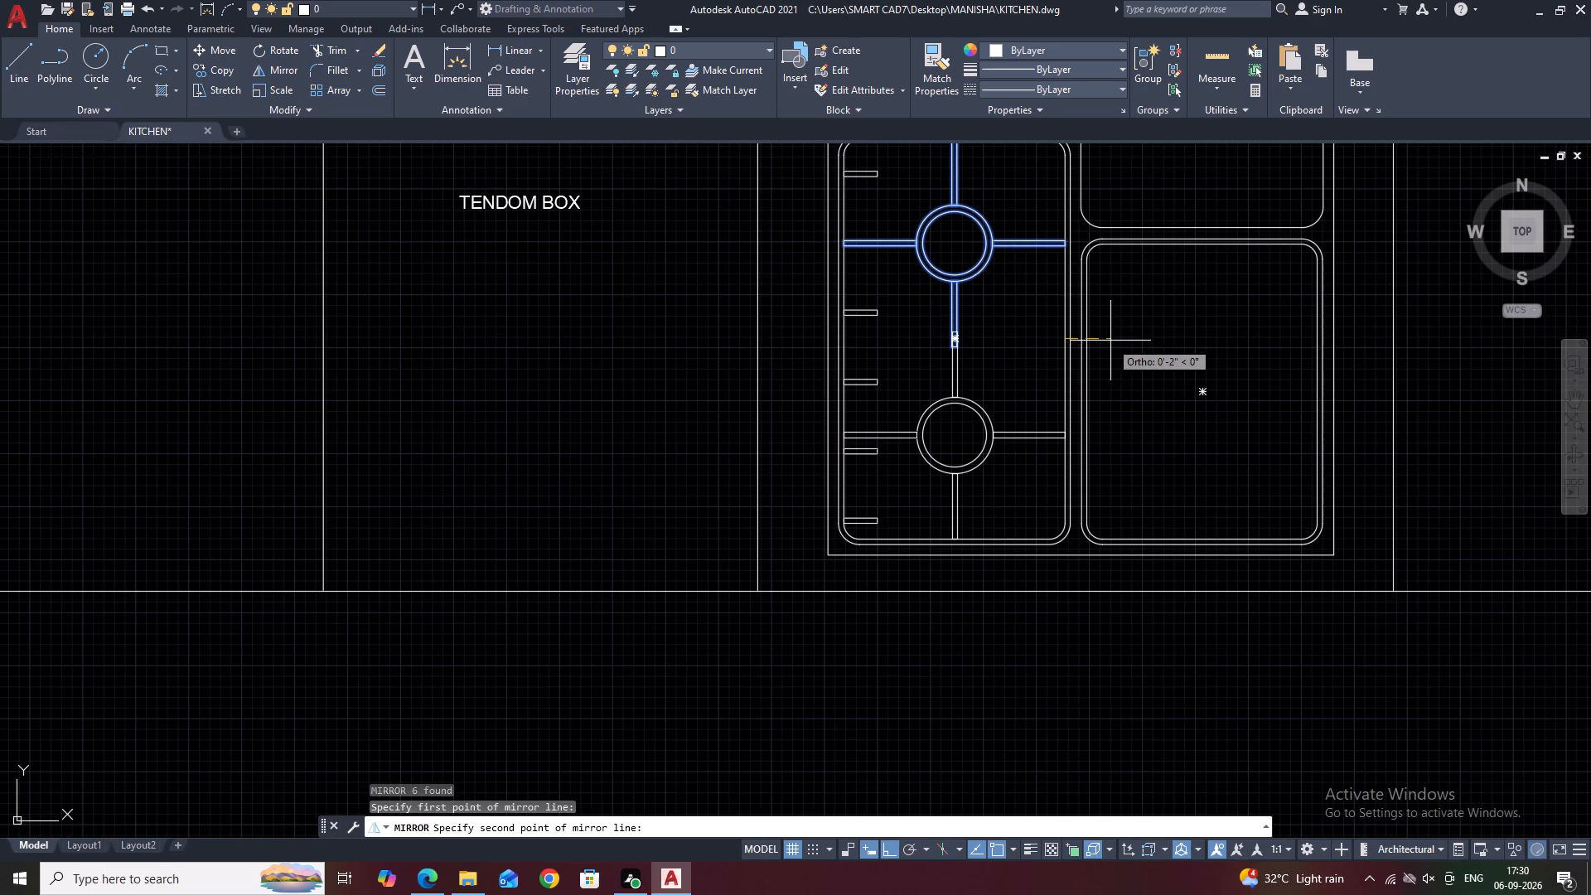
click(1116, 341)
drag(1151, 401, 1117, 341)
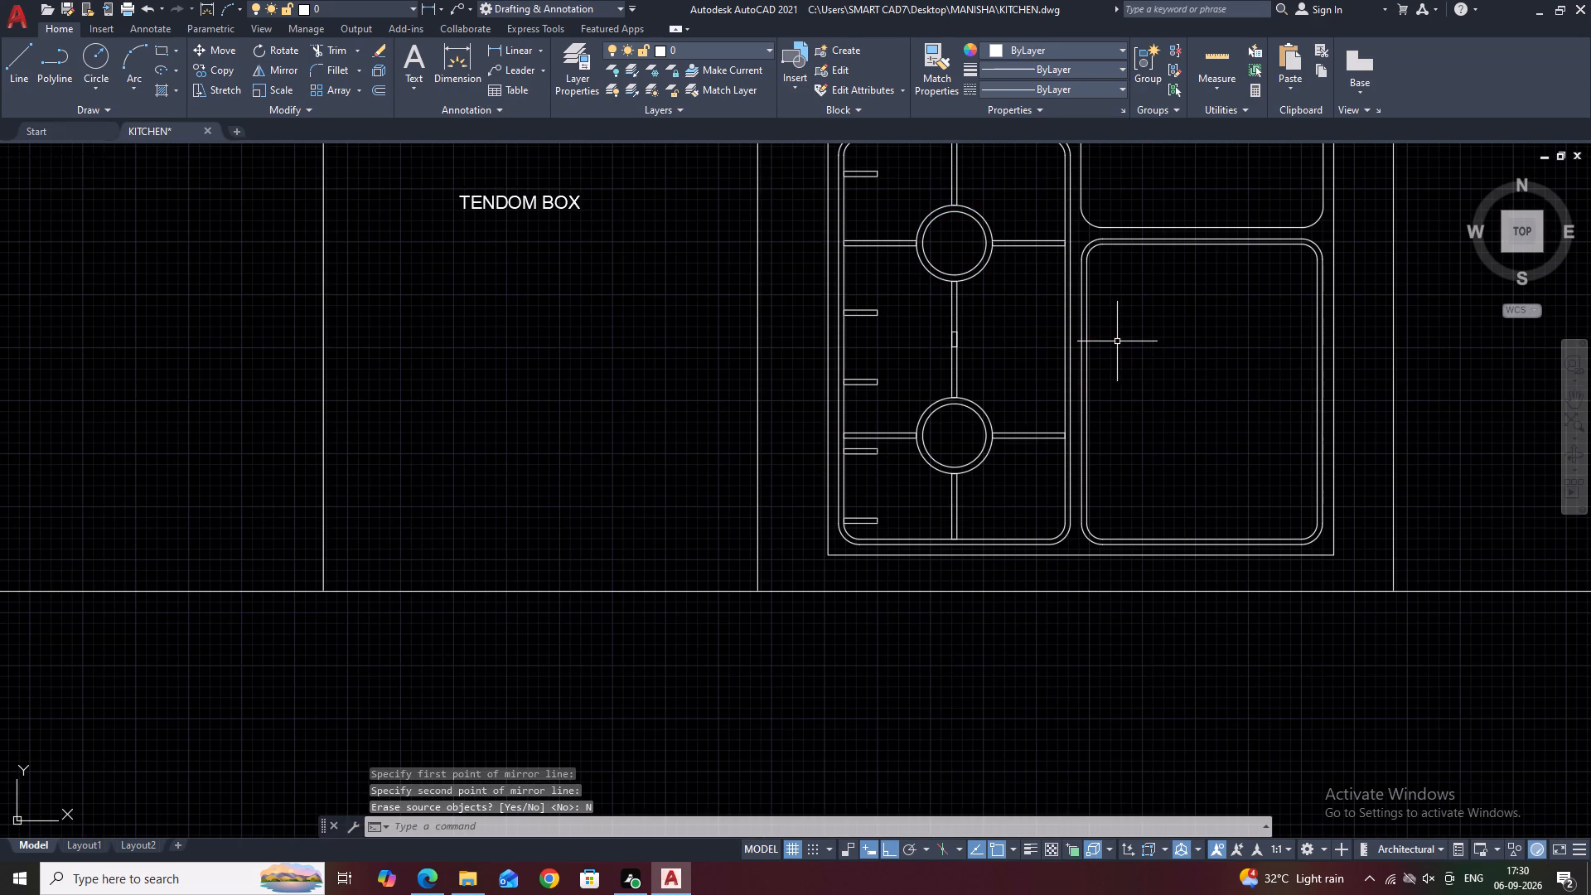
Scale the lower drain's two concentric circles down about their common centre, smaller than the upper drain.
middle_drag(1158, 366, 1117, 291)
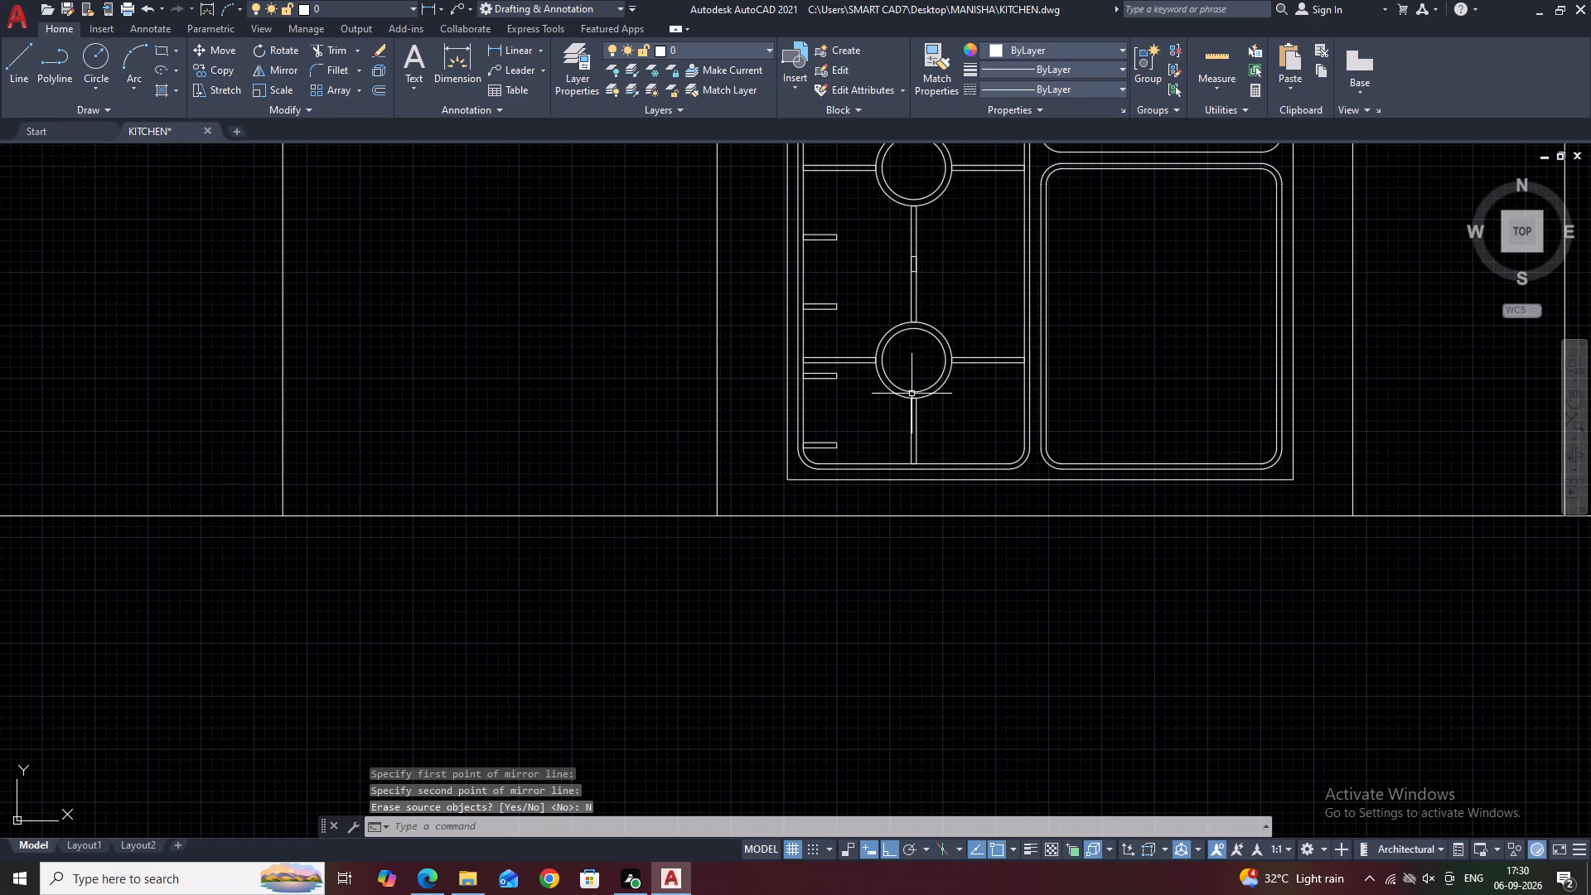
scroll(916, 395, up, 2)
click(1013, 227)
click(938, 290)
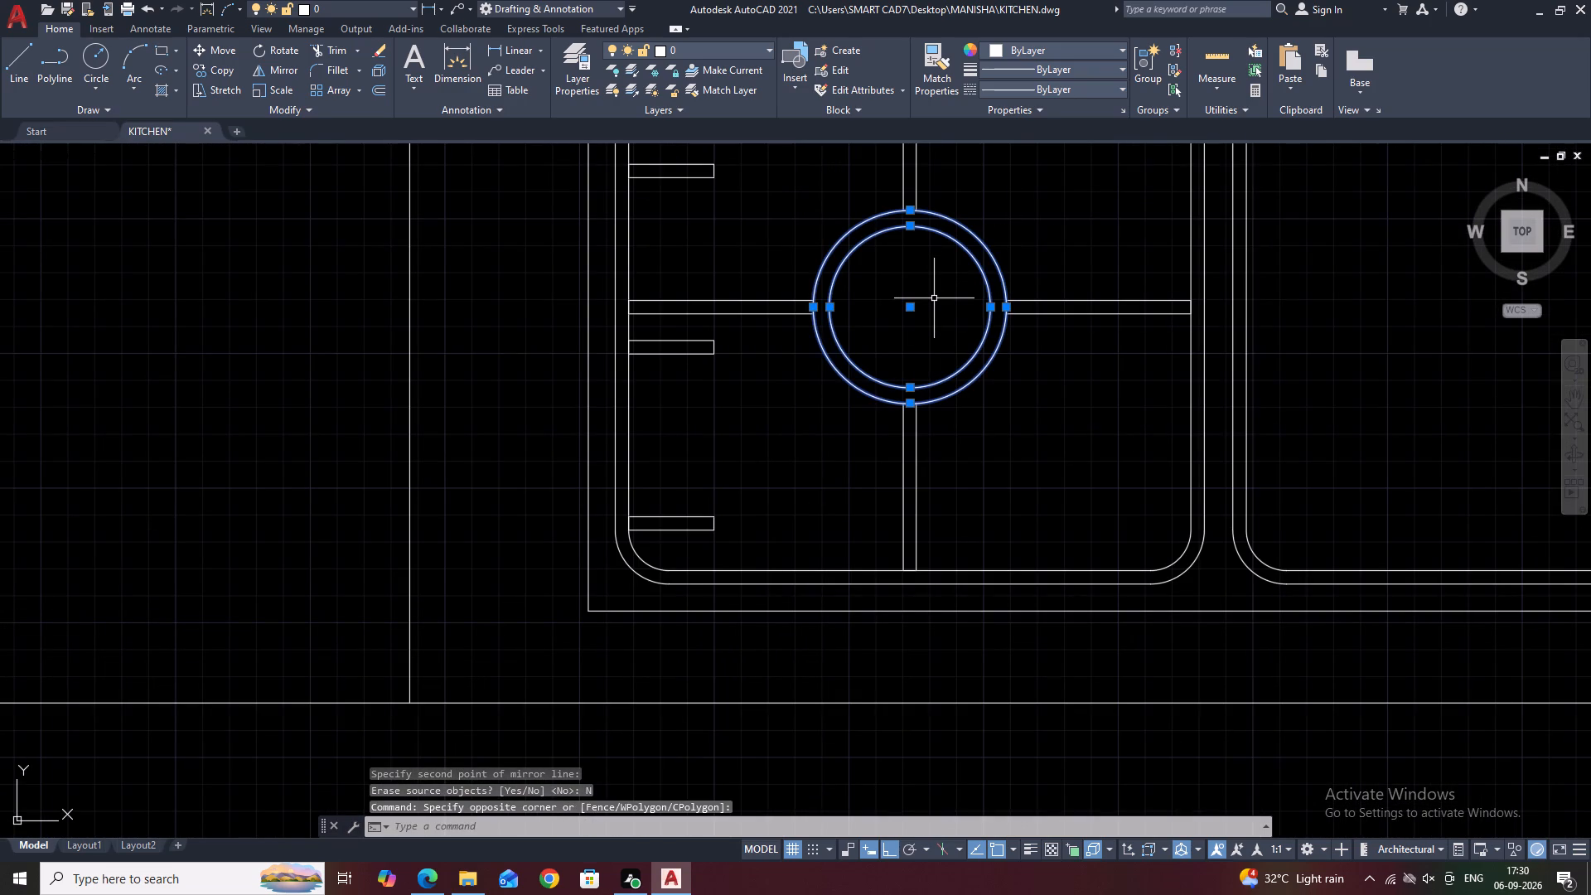
key(s)
key(c)
key(space)
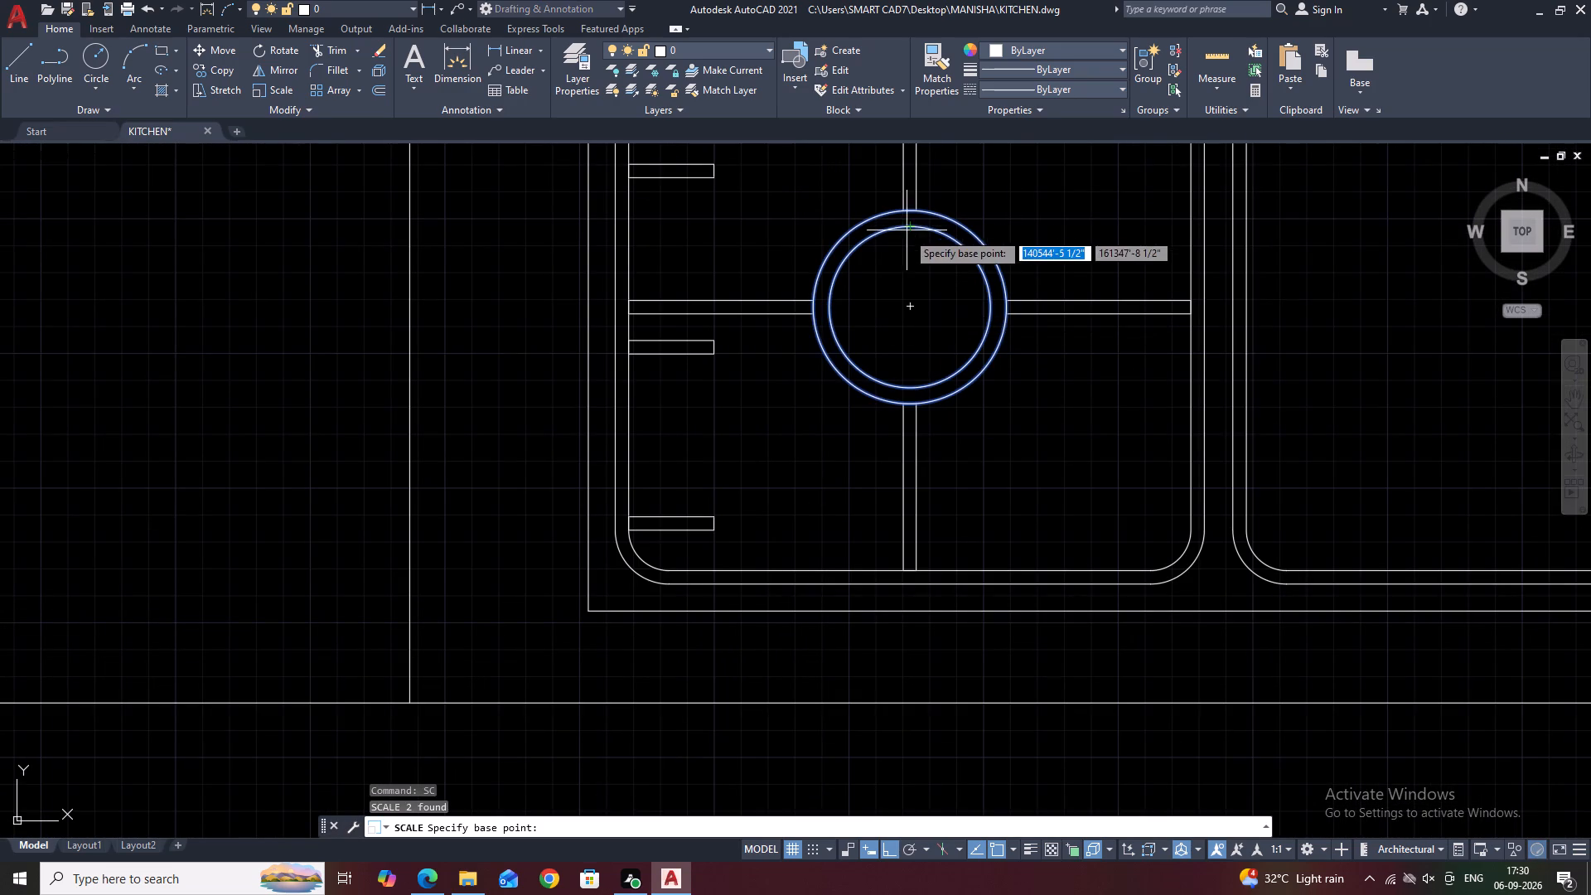
click(908, 308)
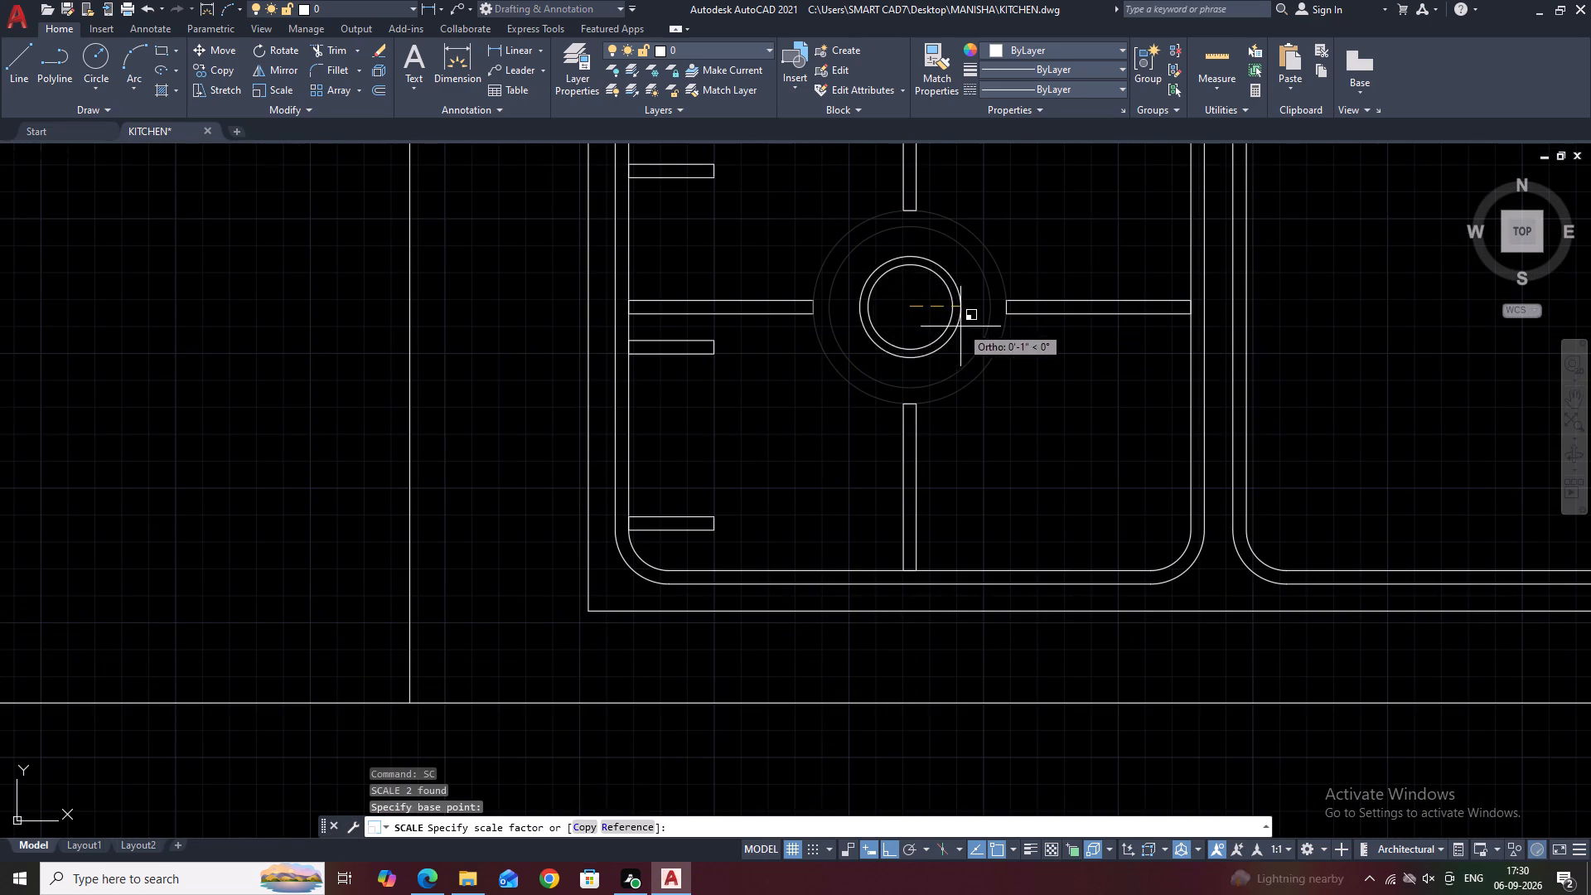
click(973, 331)
middle_drag(977, 226, 989, 281)
scroll(990, 281, down, 3)
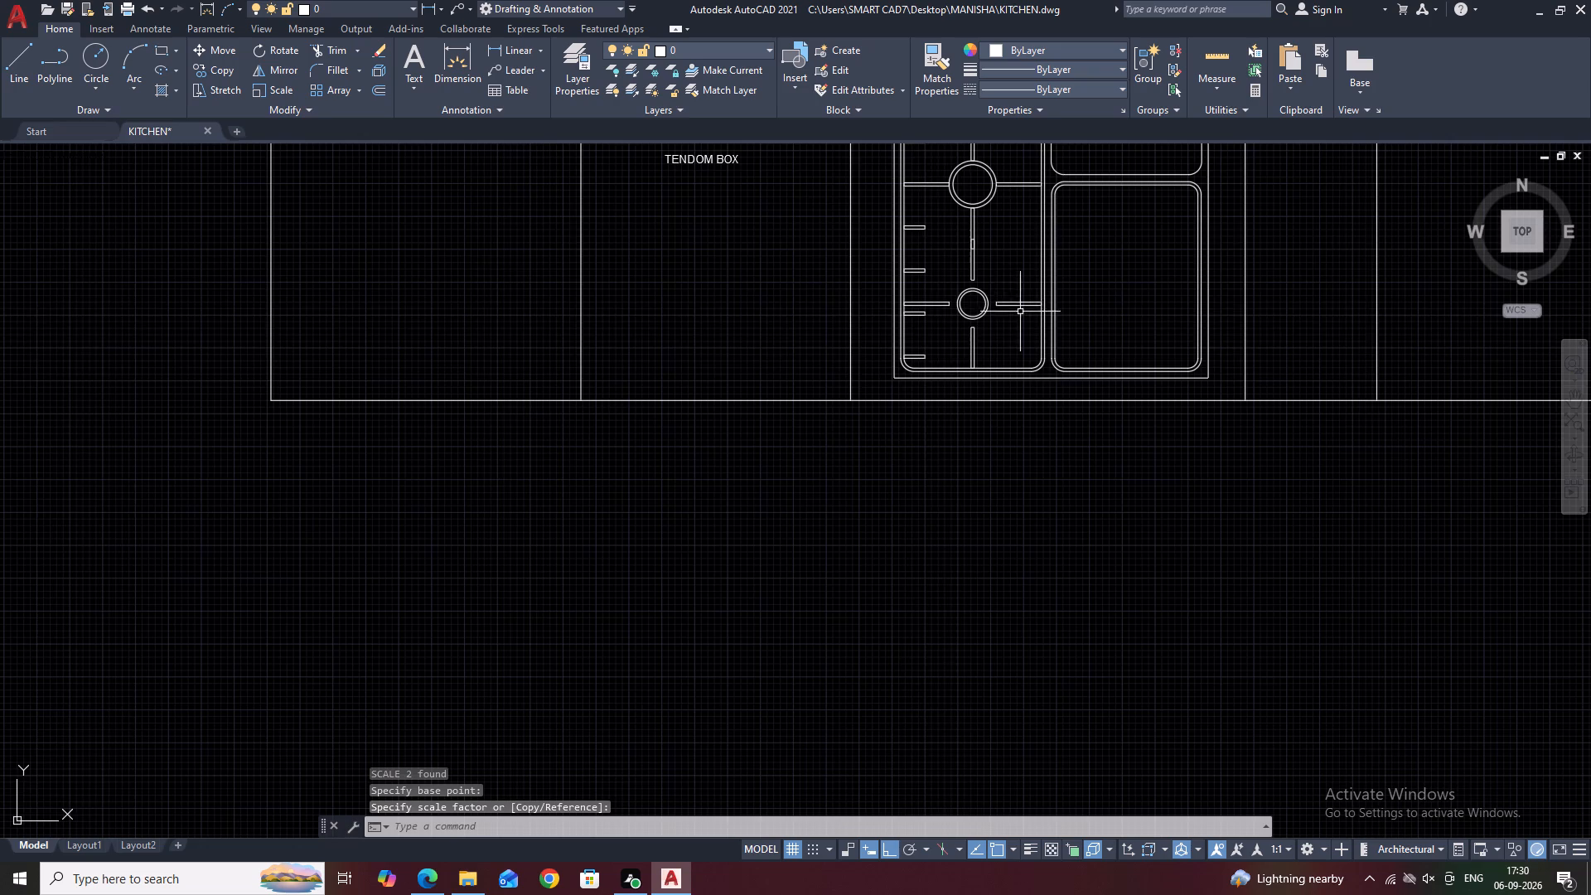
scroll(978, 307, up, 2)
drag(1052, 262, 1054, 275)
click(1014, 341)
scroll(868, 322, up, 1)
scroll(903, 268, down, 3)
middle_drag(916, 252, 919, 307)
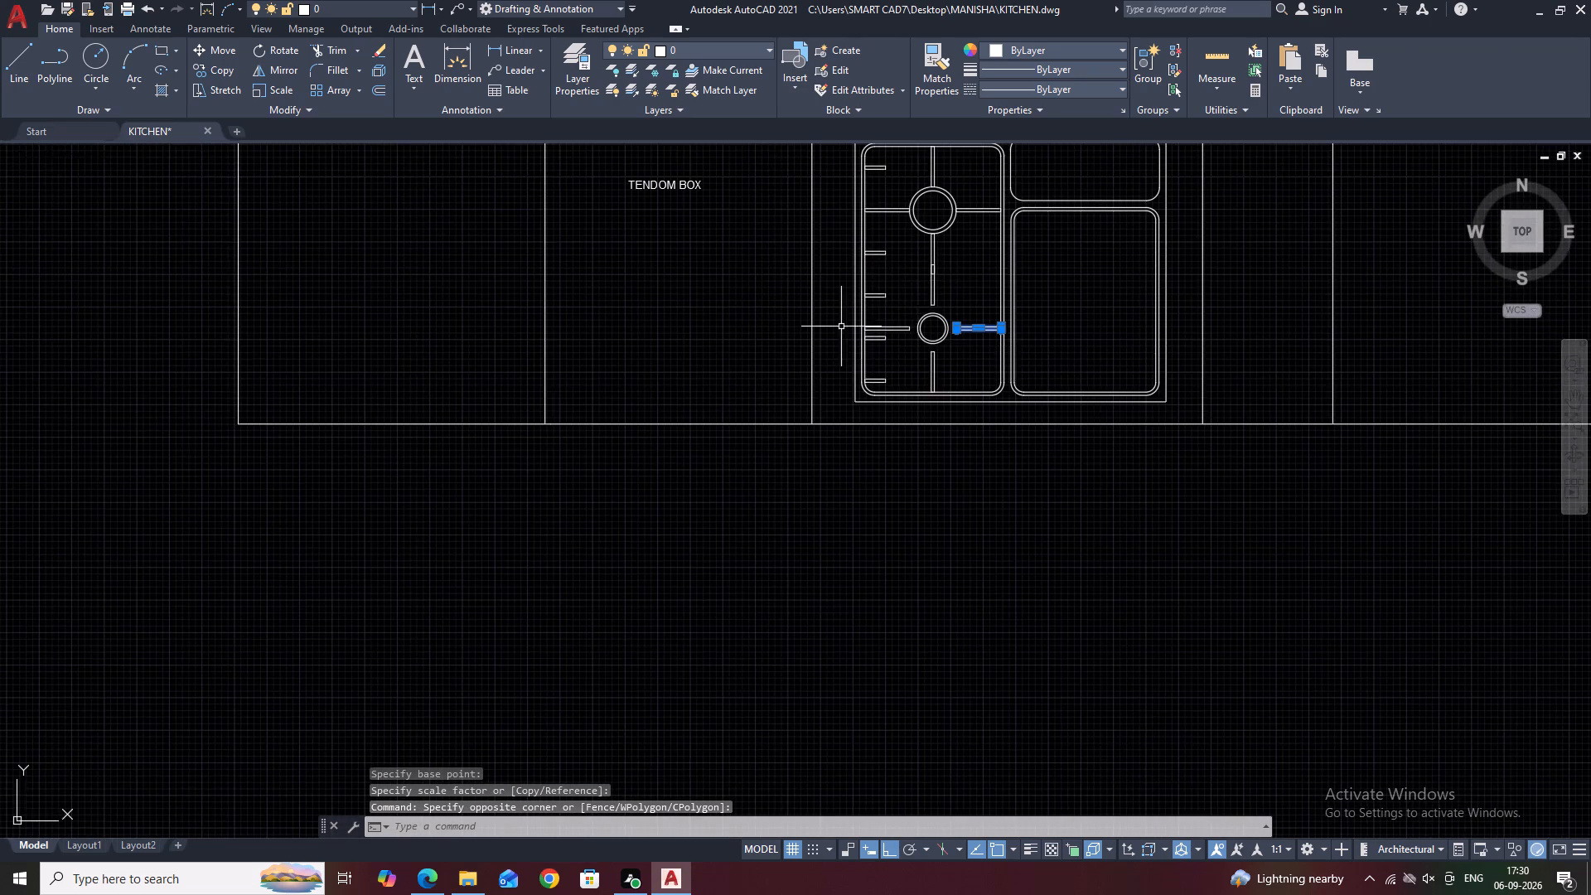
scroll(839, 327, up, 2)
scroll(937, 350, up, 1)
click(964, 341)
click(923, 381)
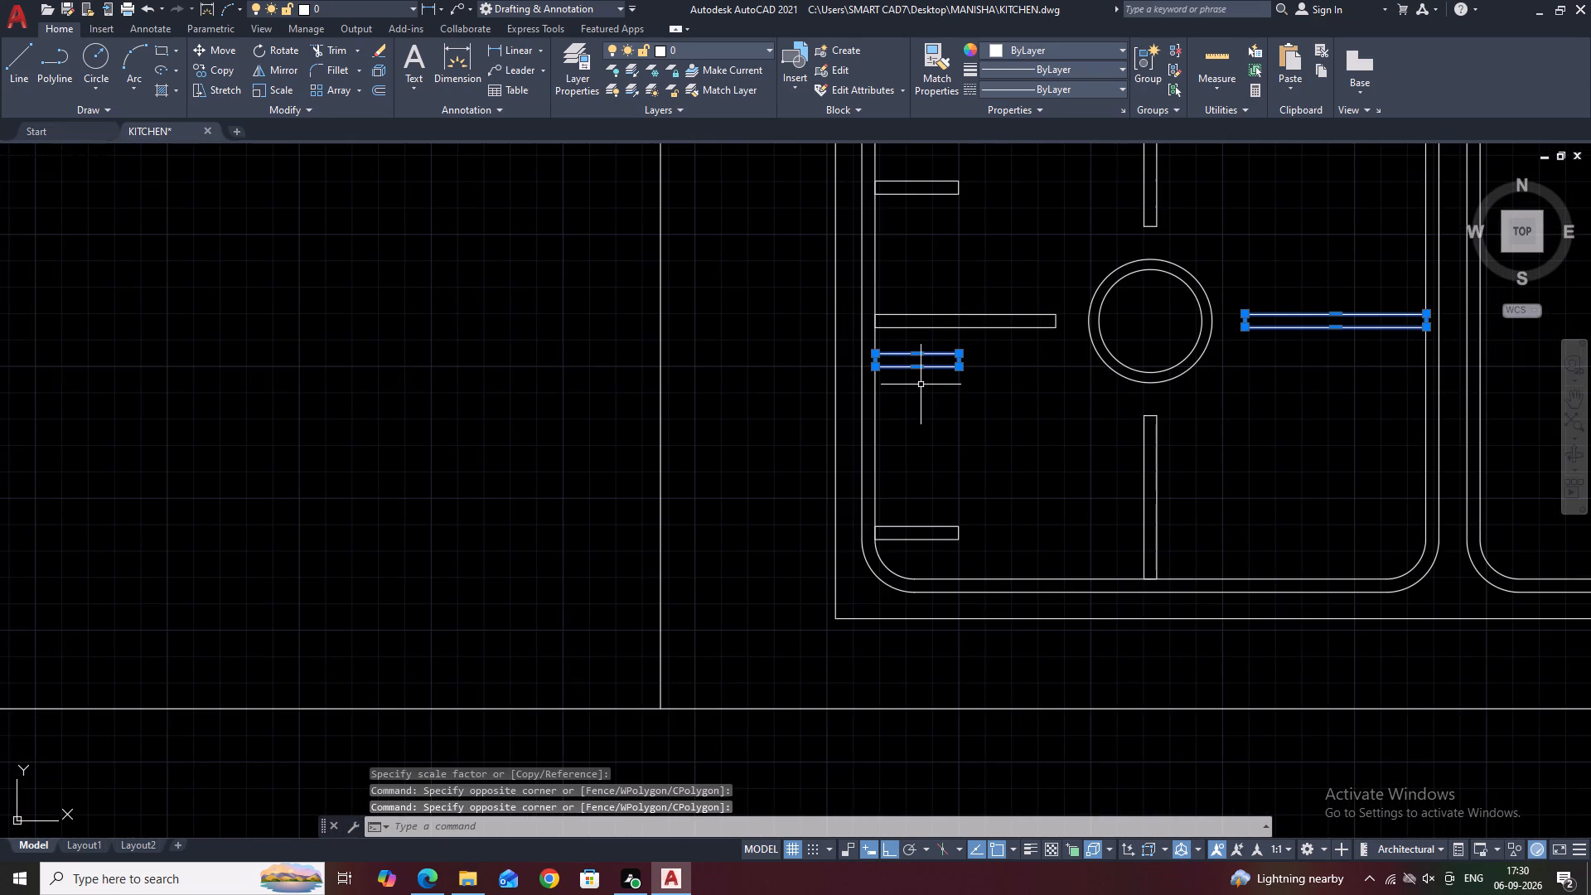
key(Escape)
Delete the short bar just below the lower drain's left strip on the left basin wall.
click(948, 352)
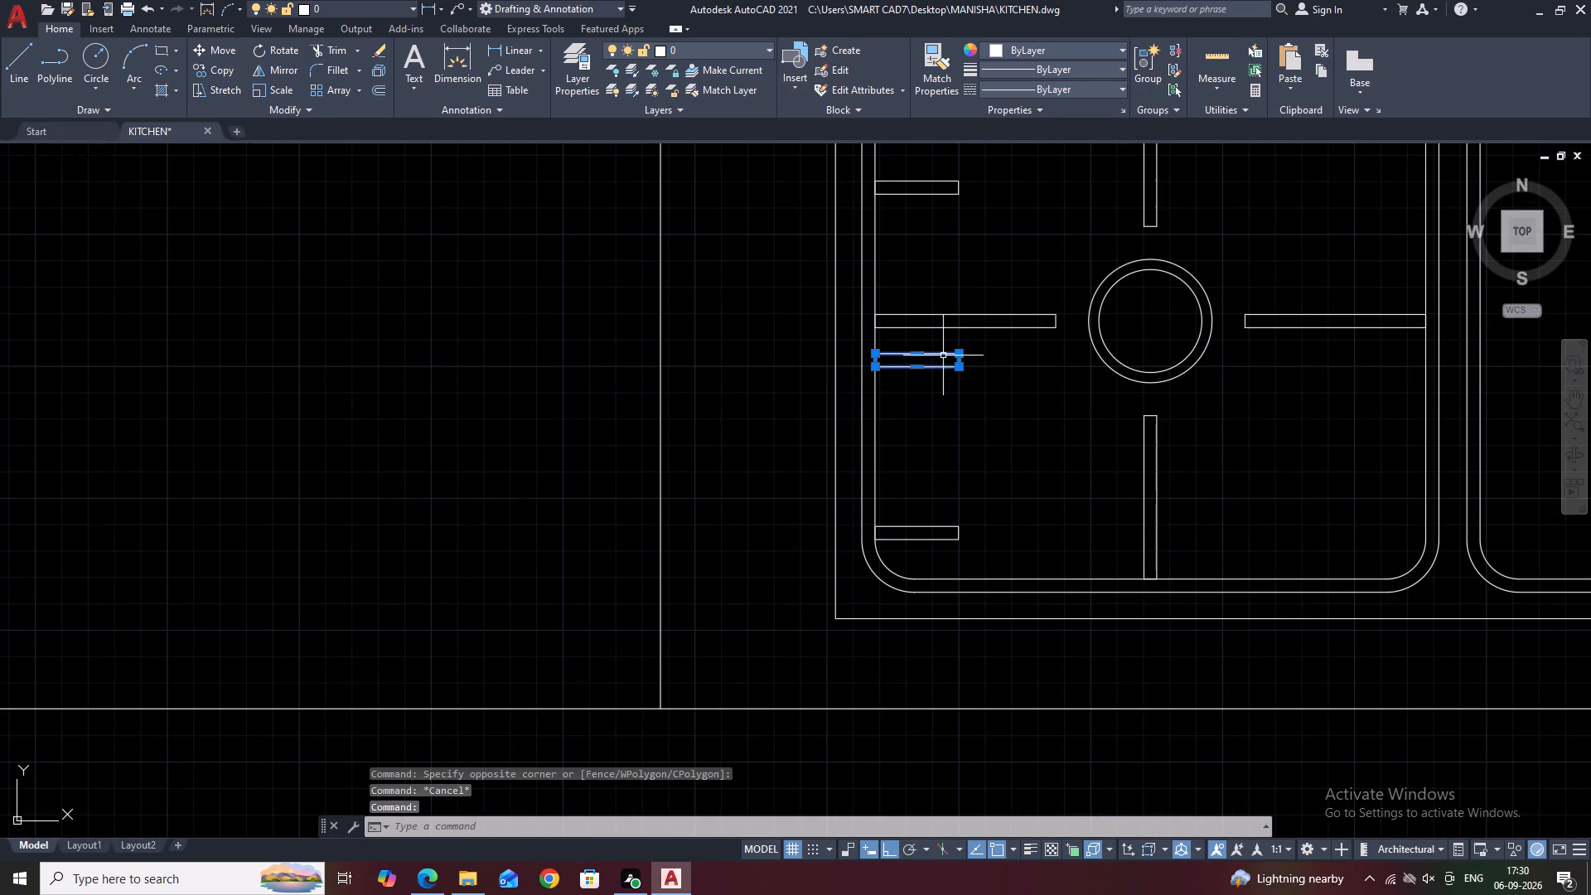
key(Delete)
Move the vertical strip above the lower drain down so its end midpoint meets the top of the outer circle.
middle_drag(961, 297, 960, 339)
scroll(963, 339, down, 1)
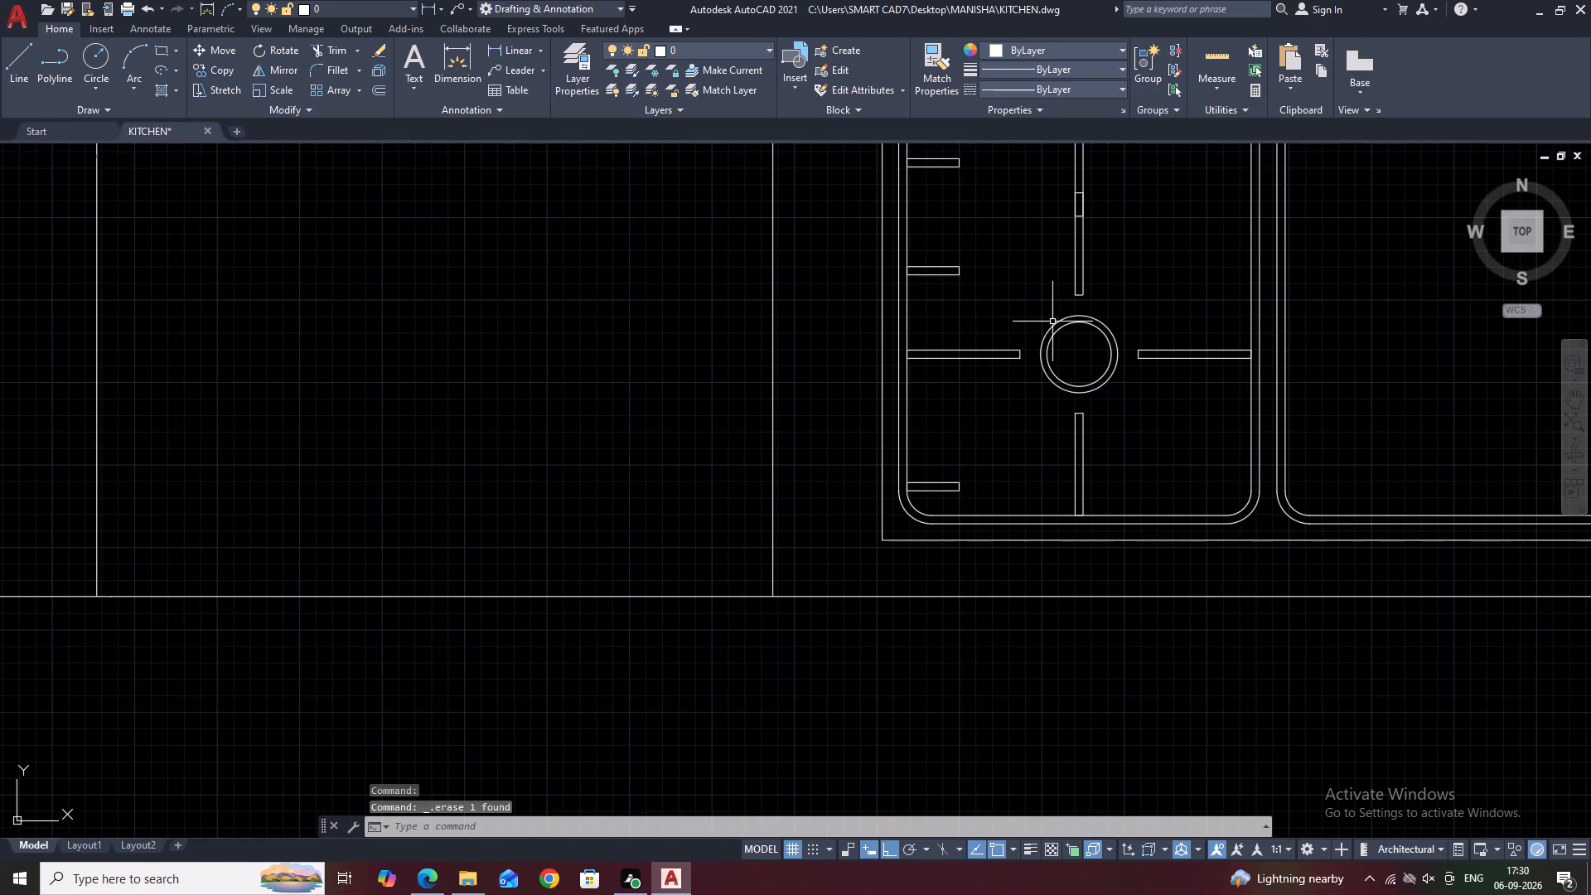
middle_drag(1063, 336, 1069, 354)
scroll(1084, 315, up, 1)
click(1134, 289)
click(1022, 302)
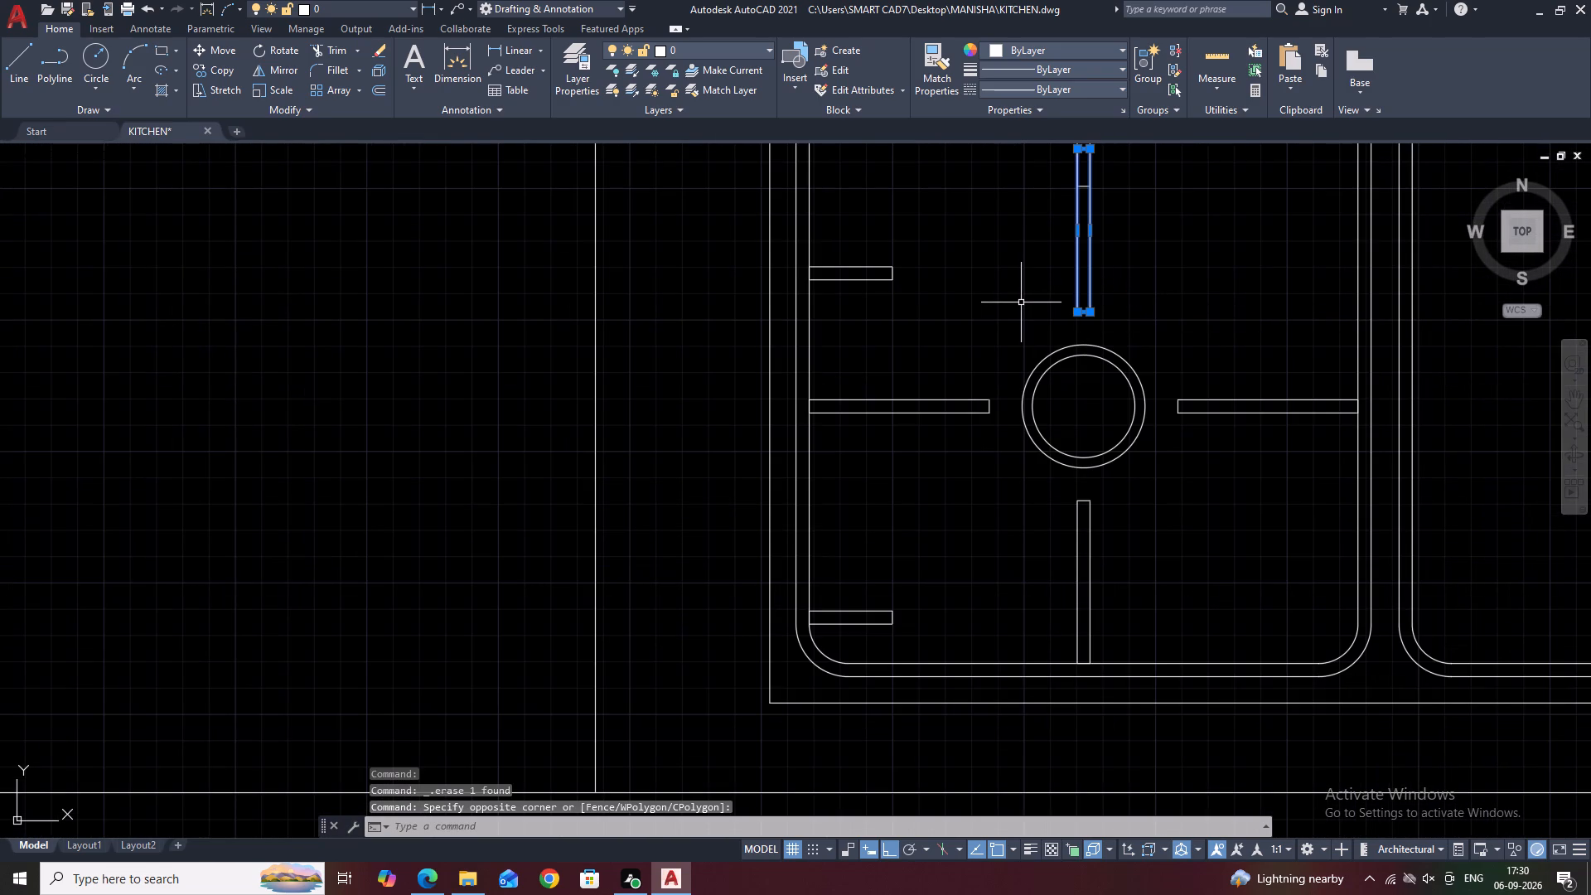
key(m)
key(space)
scroll(1091, 314, up, 3)
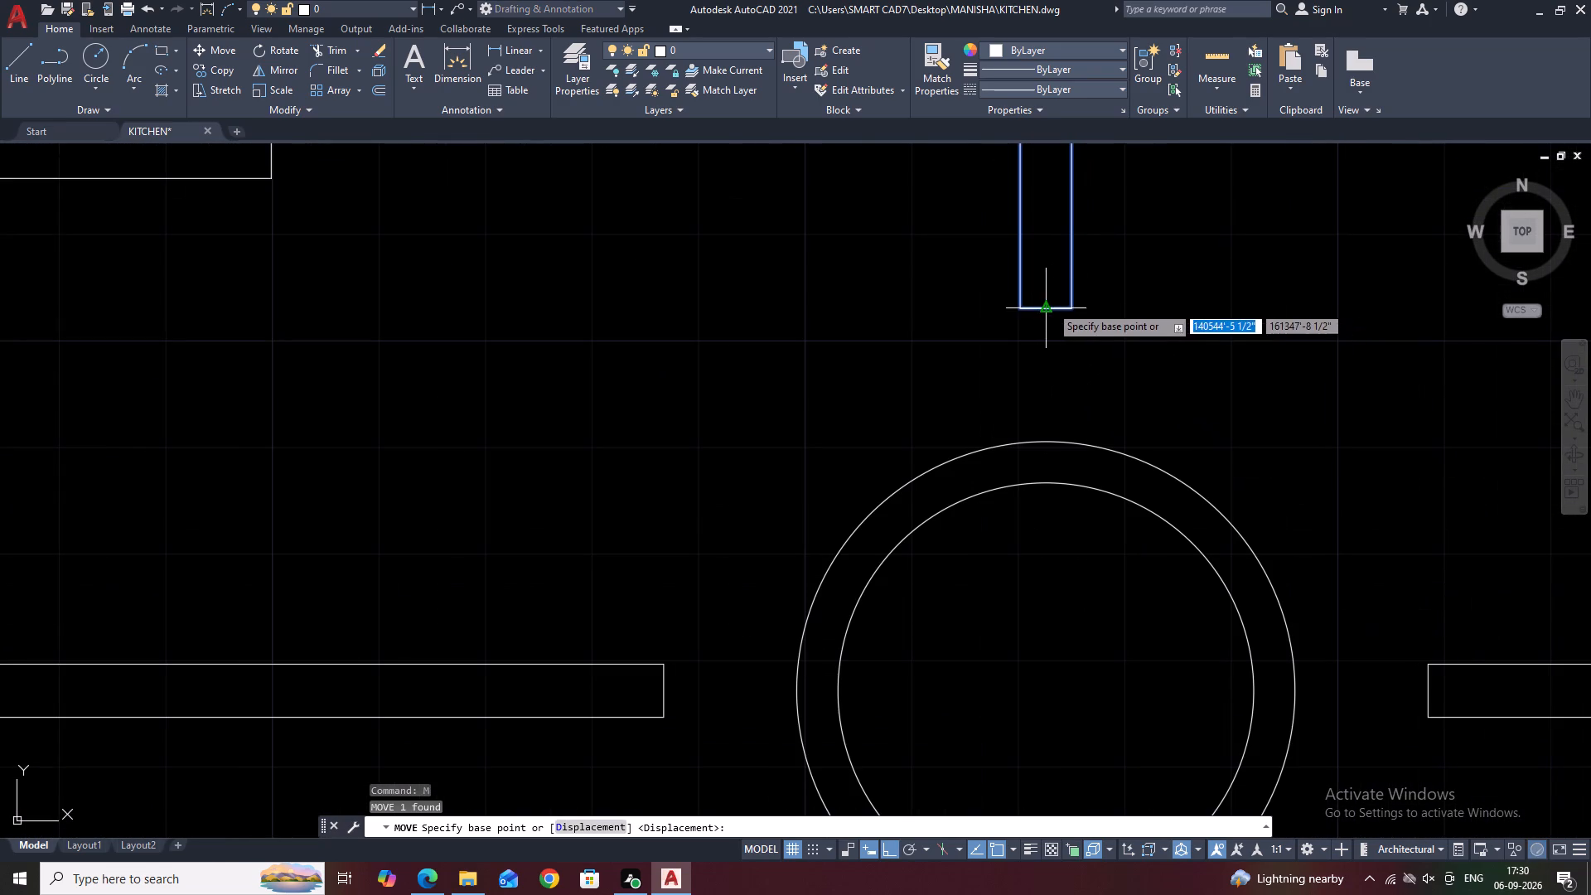
click(1047, 308)
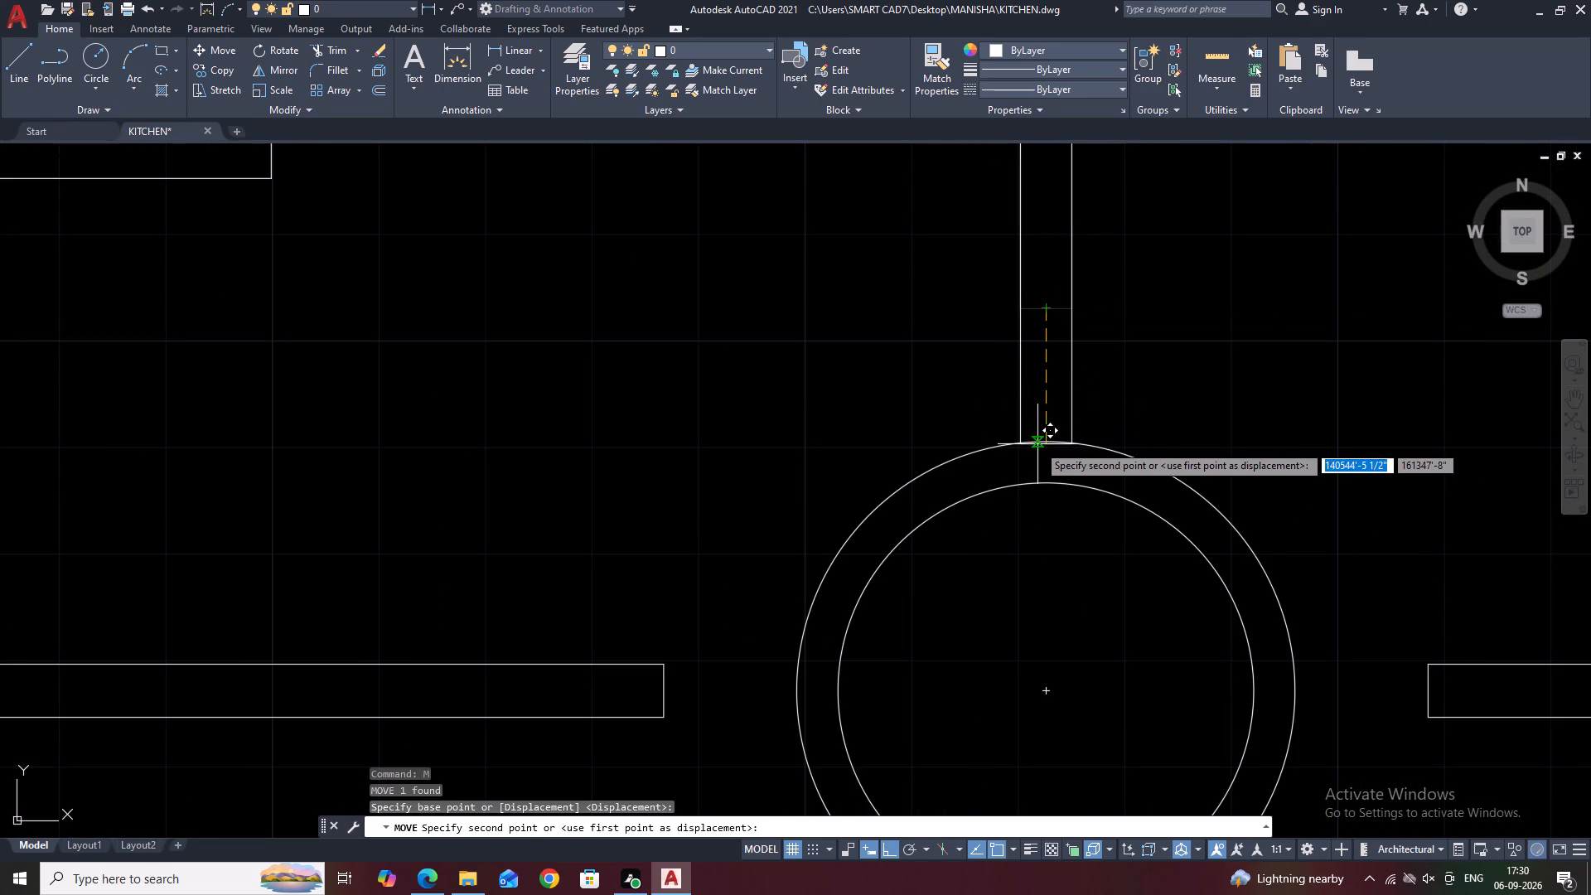
click(1044, 443)
Stretch the inner end of the lower drain's right horizontal strip to the outer circle.
scroll(926, 359, down, 5)
scroll(1008, 391, up, 2)
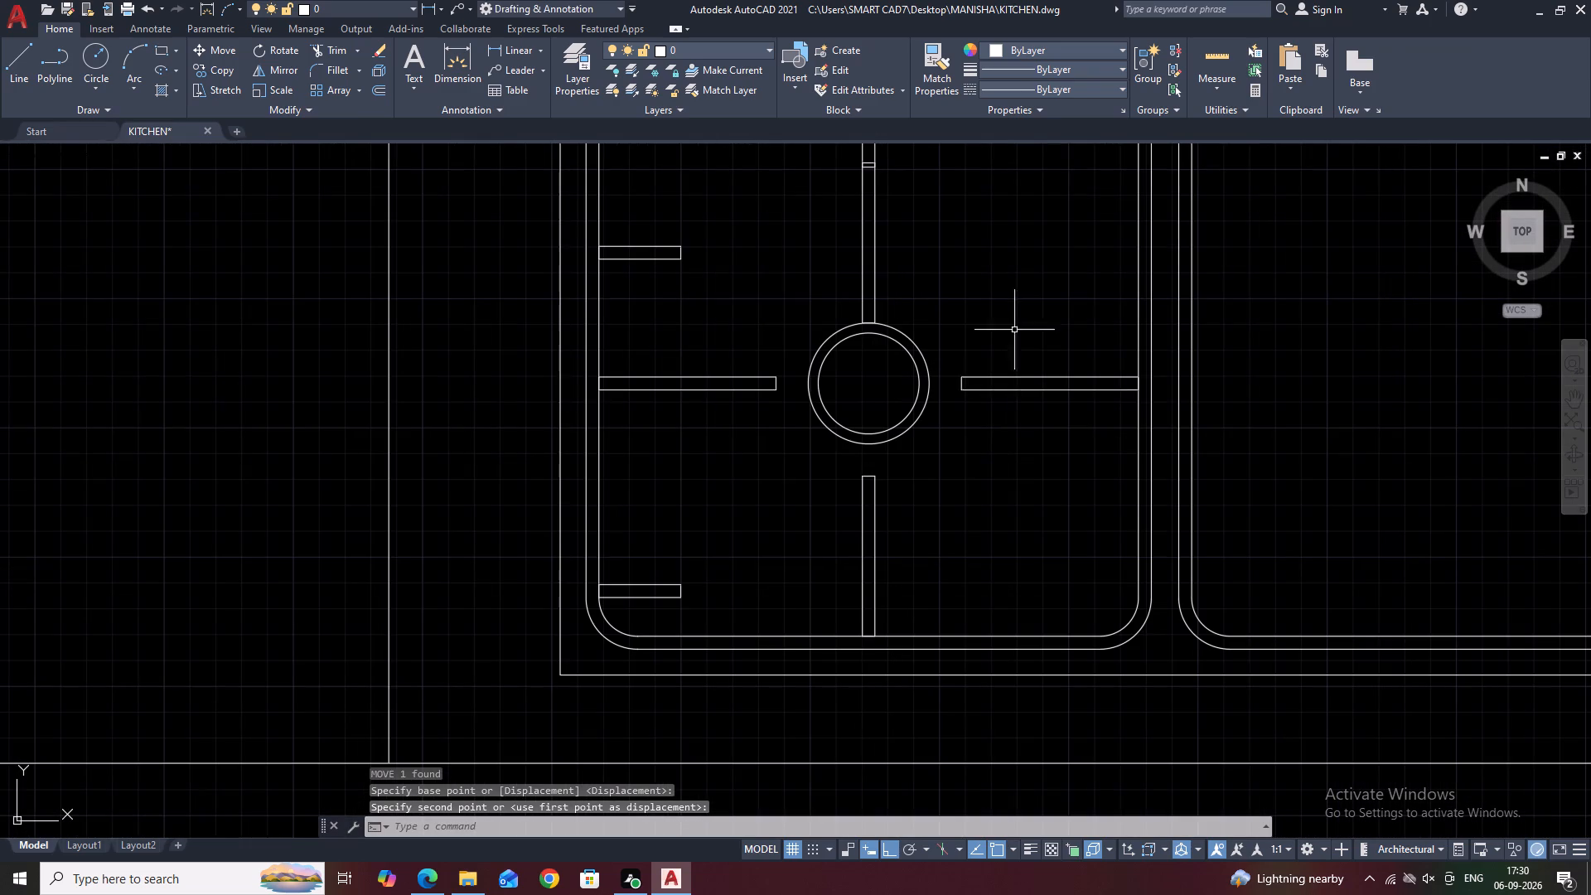
click(1015, 327)
drag(967, 403, 964, 412)
scroll(955, 408, up, 4)
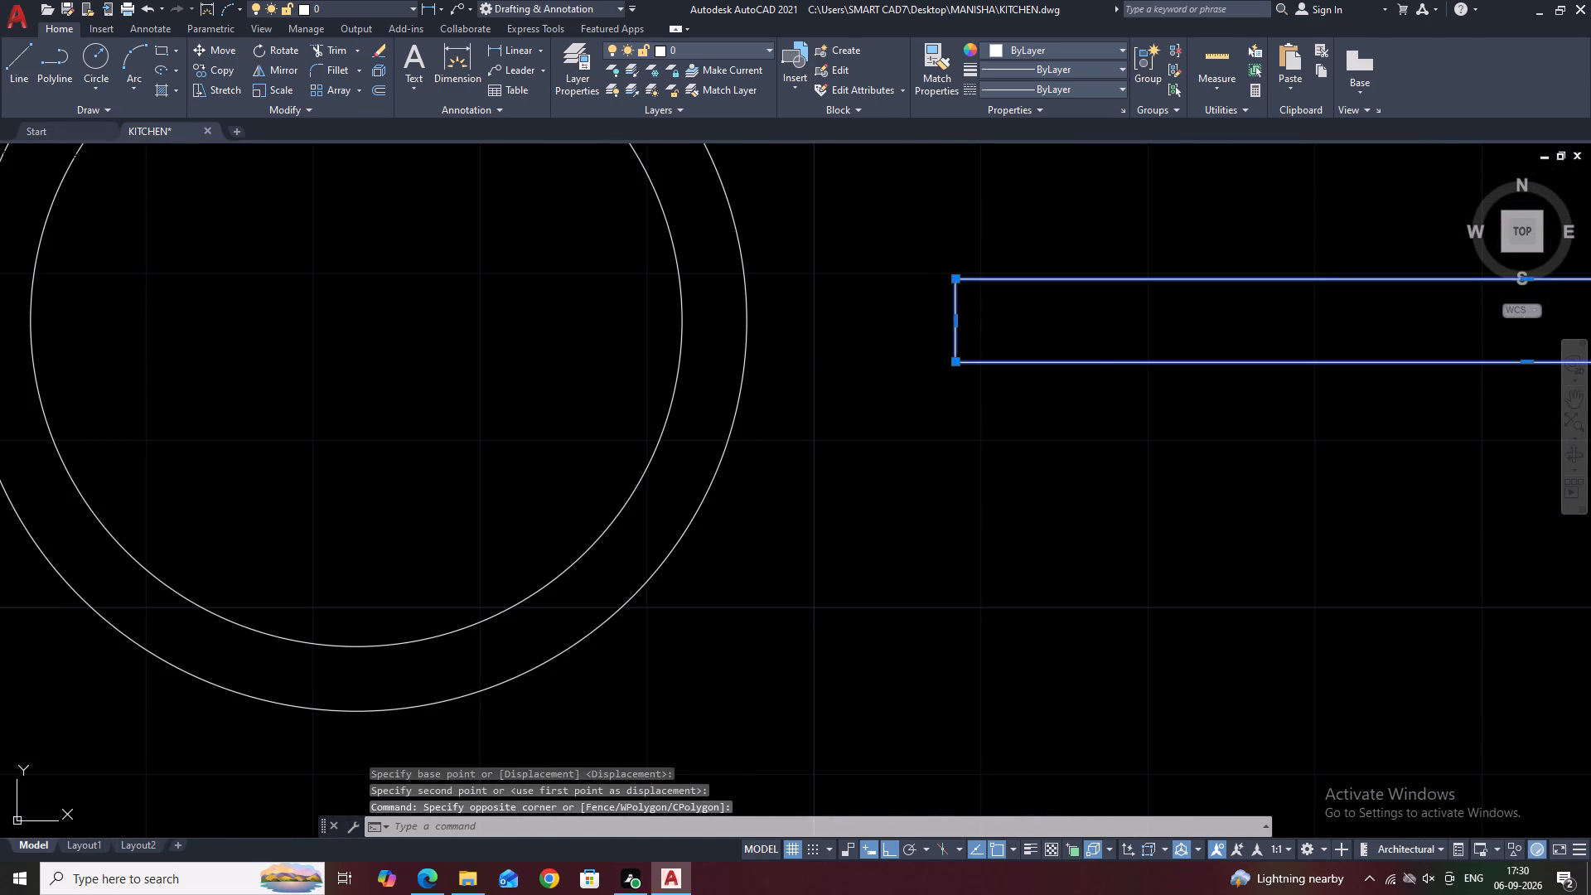
click(956, 319)
click(747, 317)
Stretch the inner end of the lower drain's left horizontal strip to the outer circle.
scroll(845, 325, down, 4)
middle_drag(737, 323, 936, 327)
scroll(883, 325, up, 2)
click(885, 340)
click(810, 276)
scroll(858, 338, up, 2)
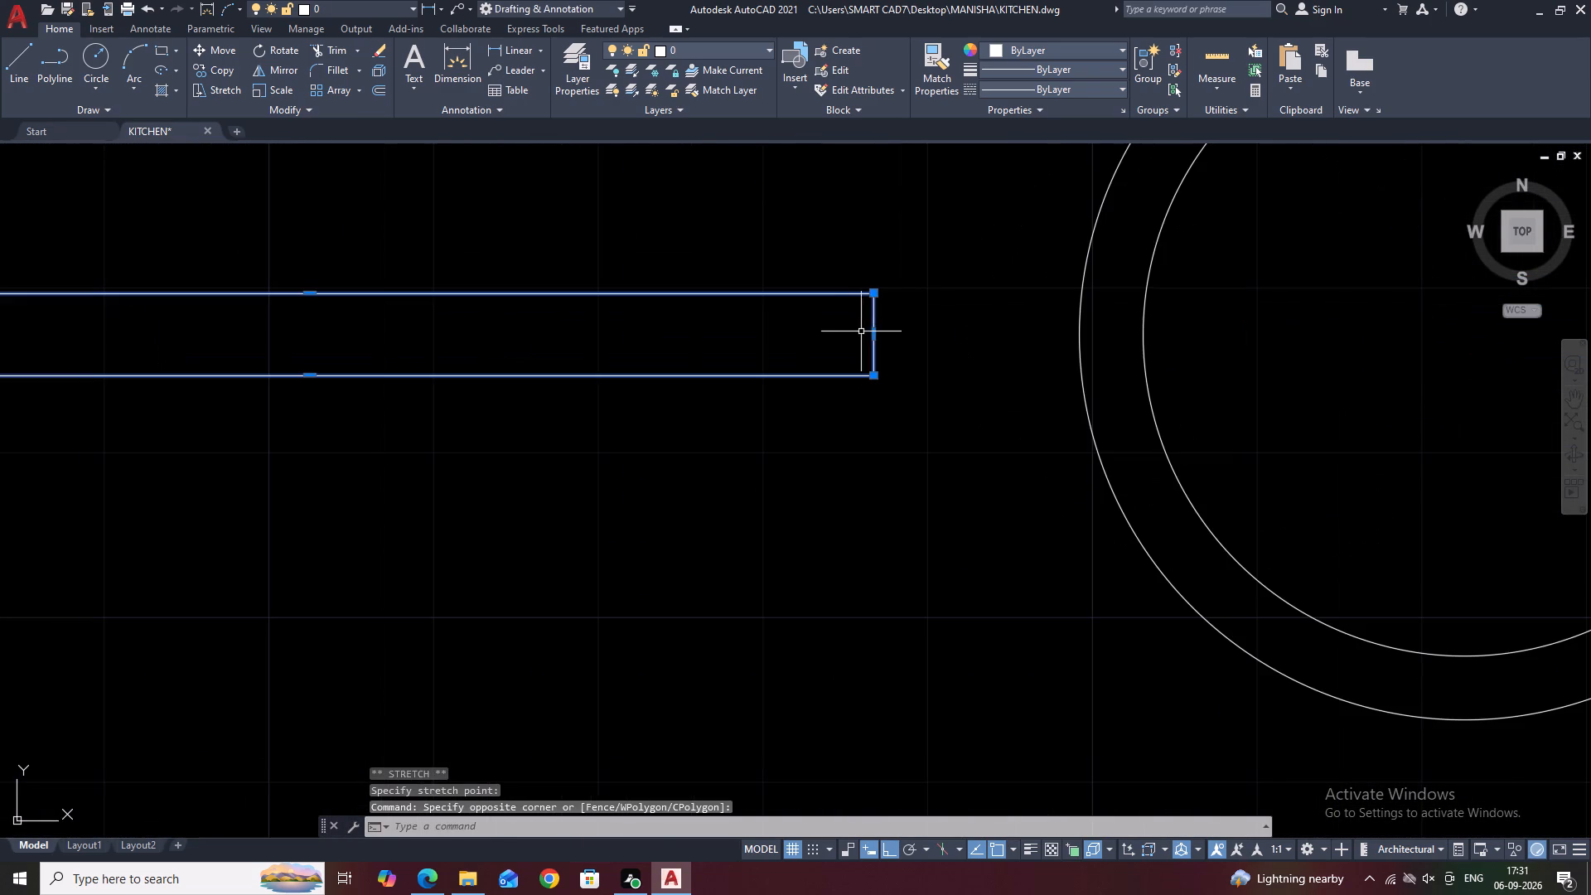
click(874, 335)
click(1079, 339)
Stretch the upper end of the vertical strip below the lower drain to the bottom of the outer circle.
scroll(683, 292, down, 3)
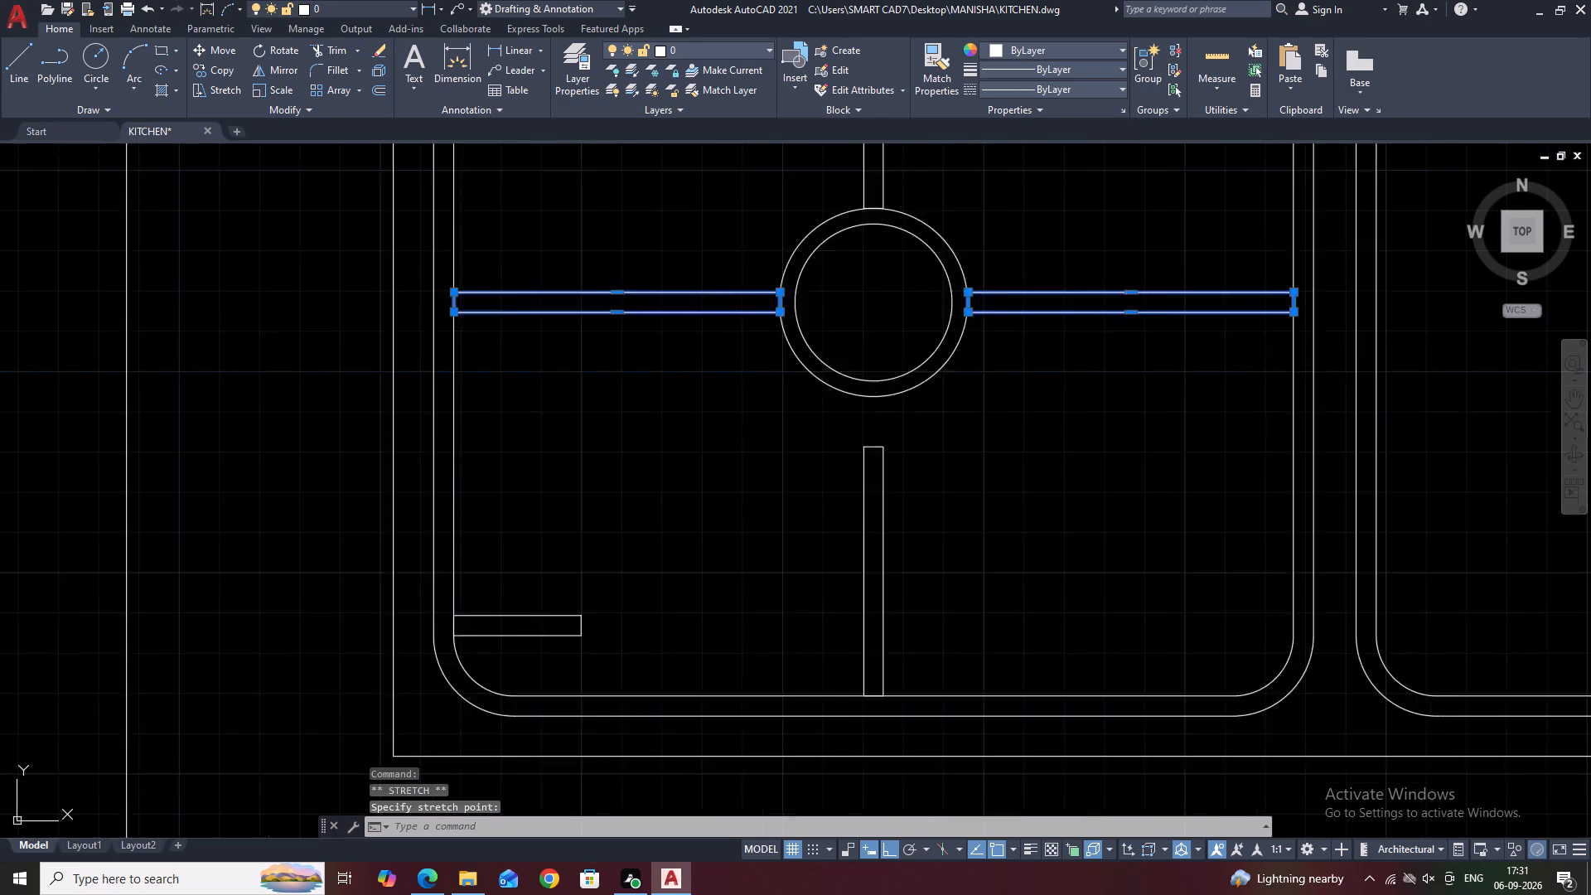
scroll(683, 293, down, 2)
middle_drag(921, 302, 835, 334)
scroll(681, 410, up, 4)
click(675, 305)
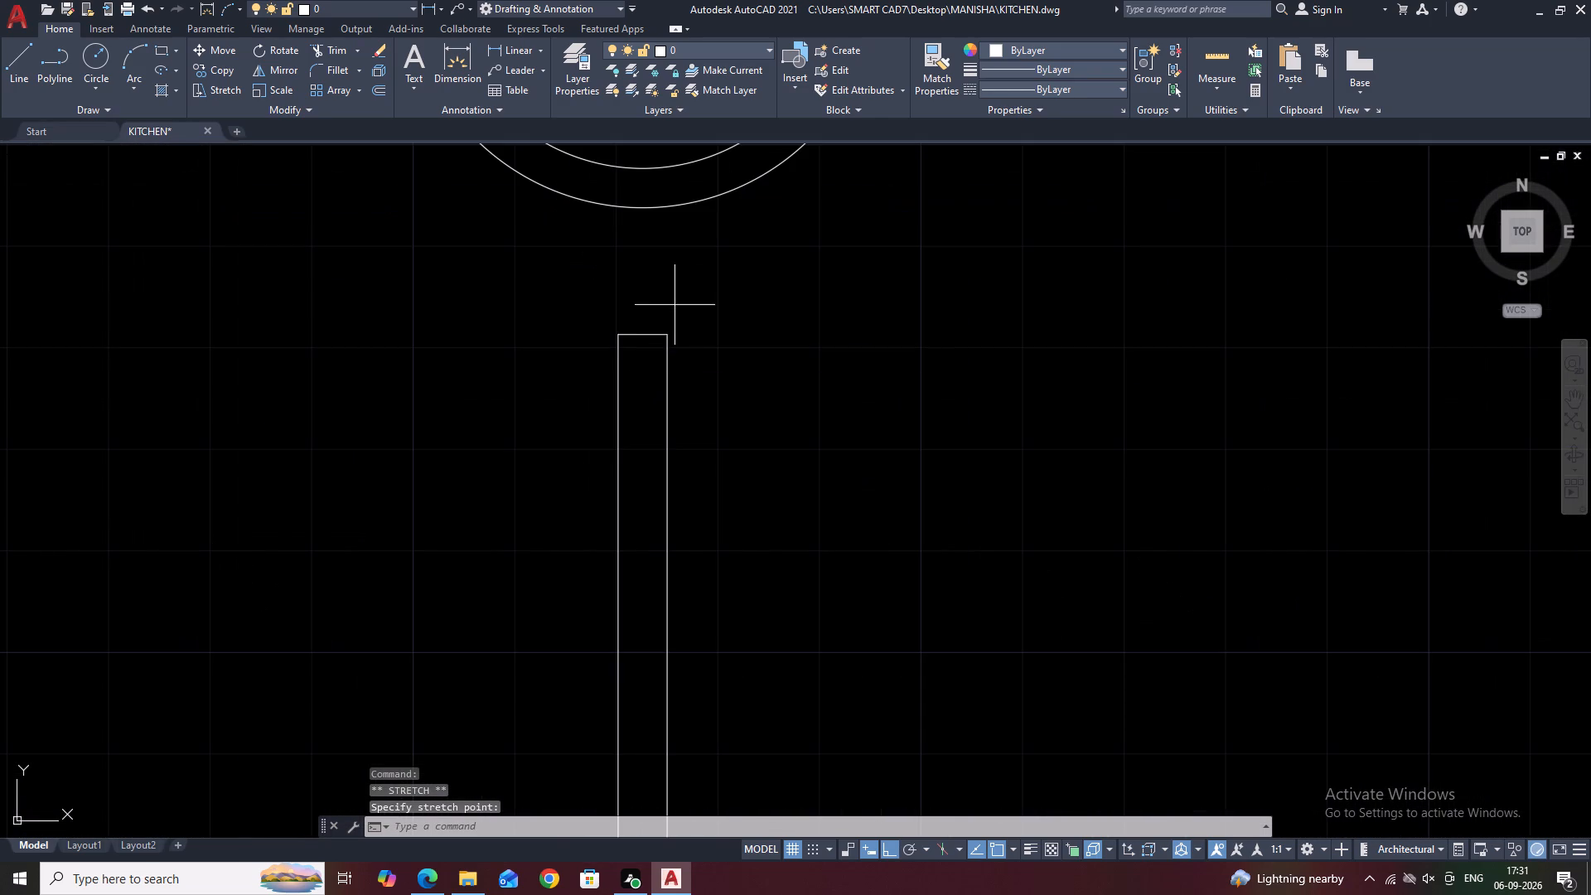
click(636, 340)
middle_drag(694, 322, 698, 398)
click(646, 415)
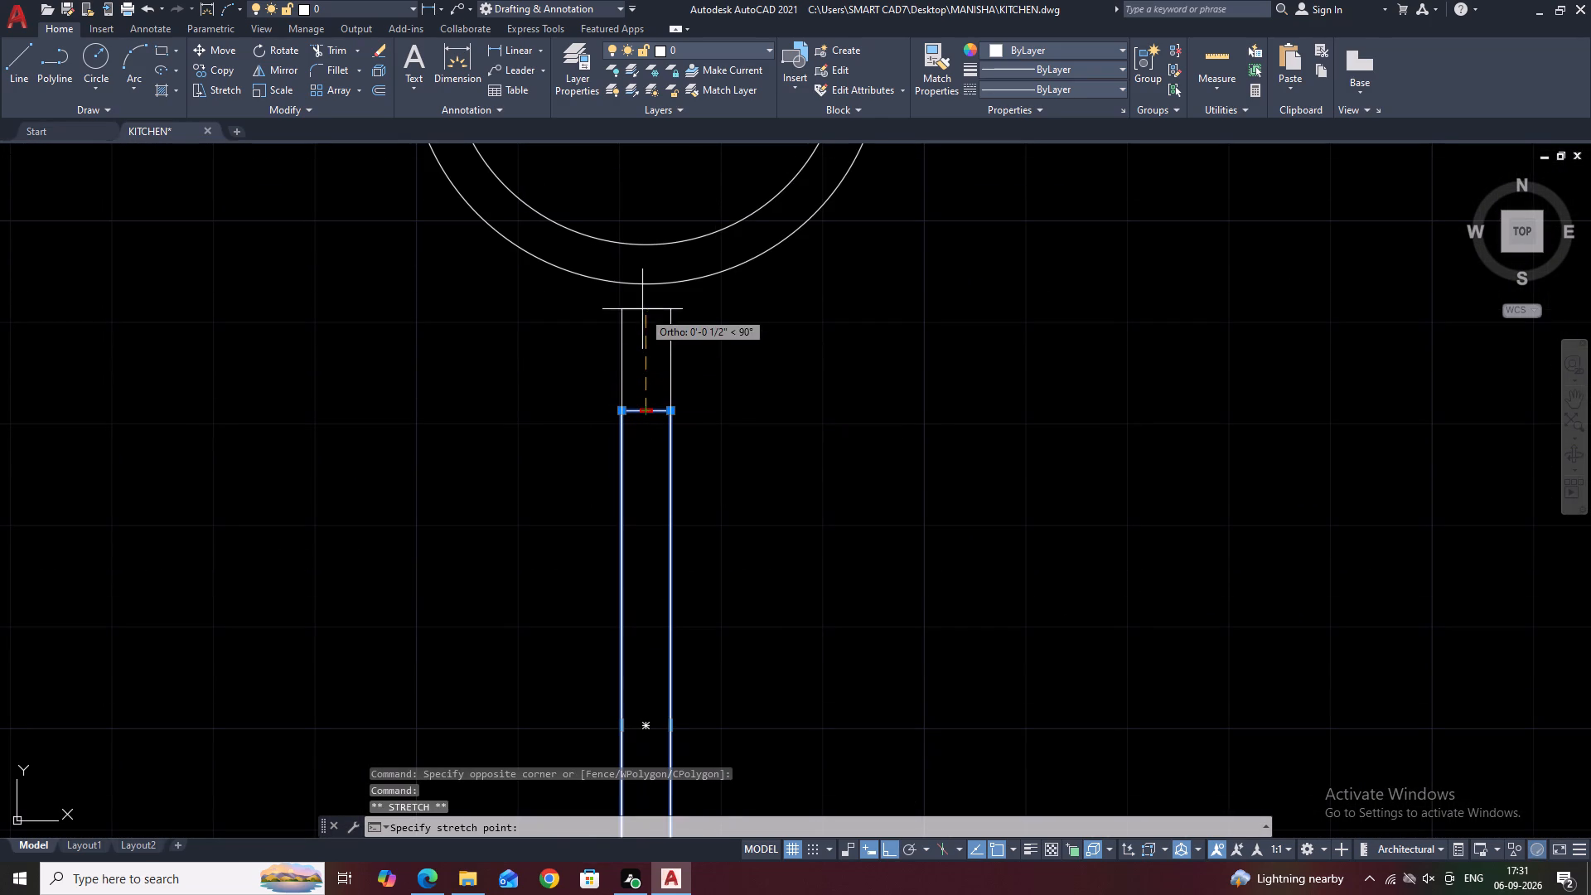
click(645, 286)
scroll(679, 355, down, 3)
middle_drag(796, 336, 820, 384)
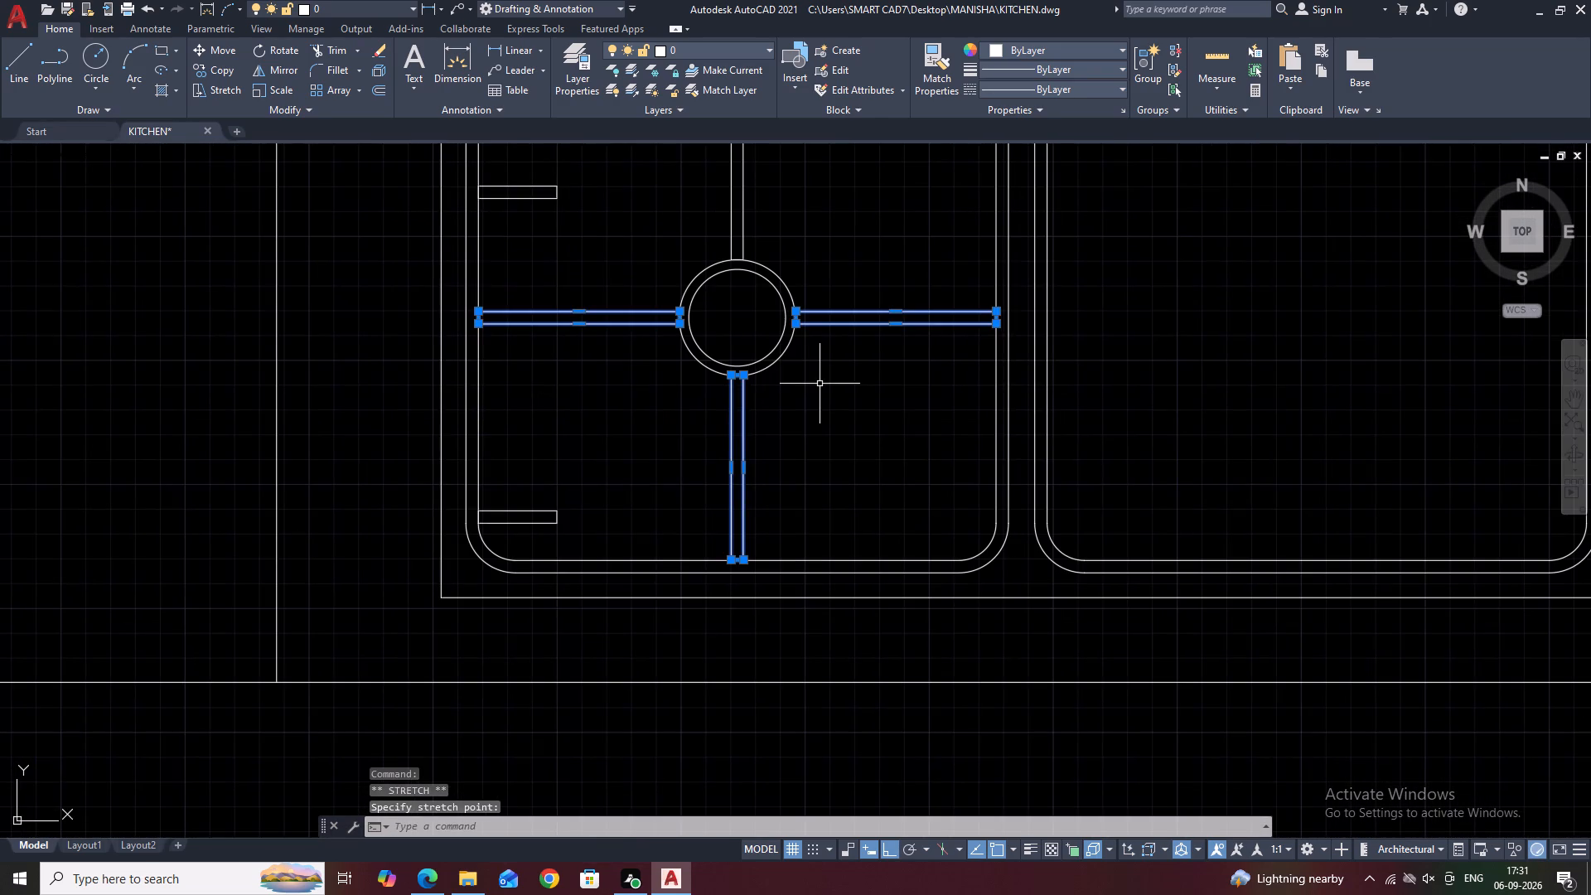
key(Escape)
Shorten the lower drain's upper vertical strip so its top edge meets the end of the upper drain's strip without overlap.
scroll(781, 361, down, 3)
middle_drag(954, 284, 956, 308)
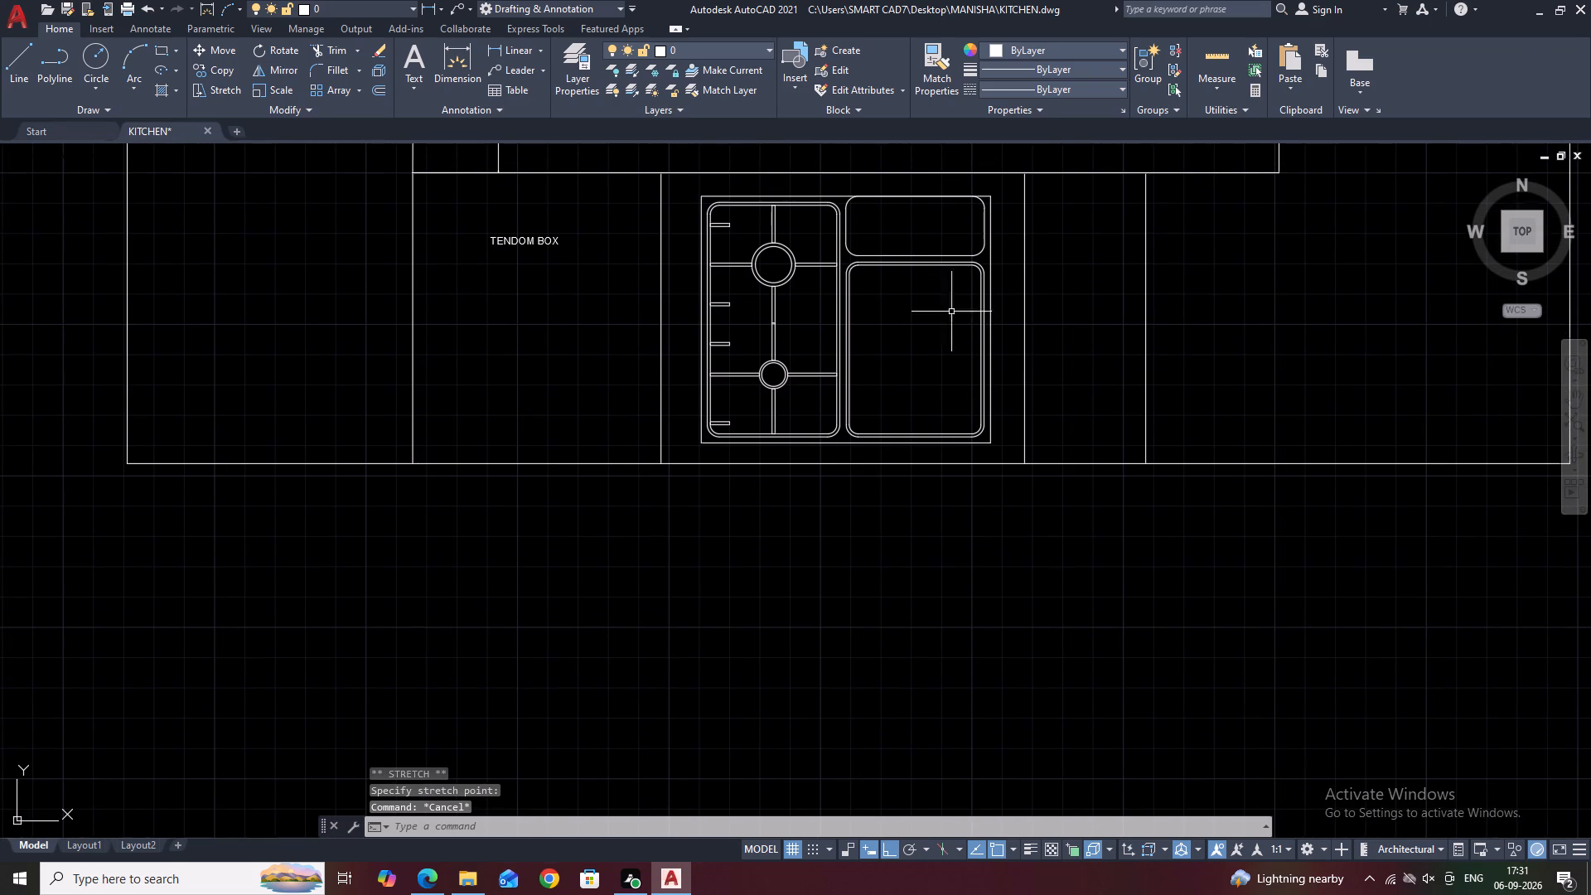
scroll(770, 336, up, 6)
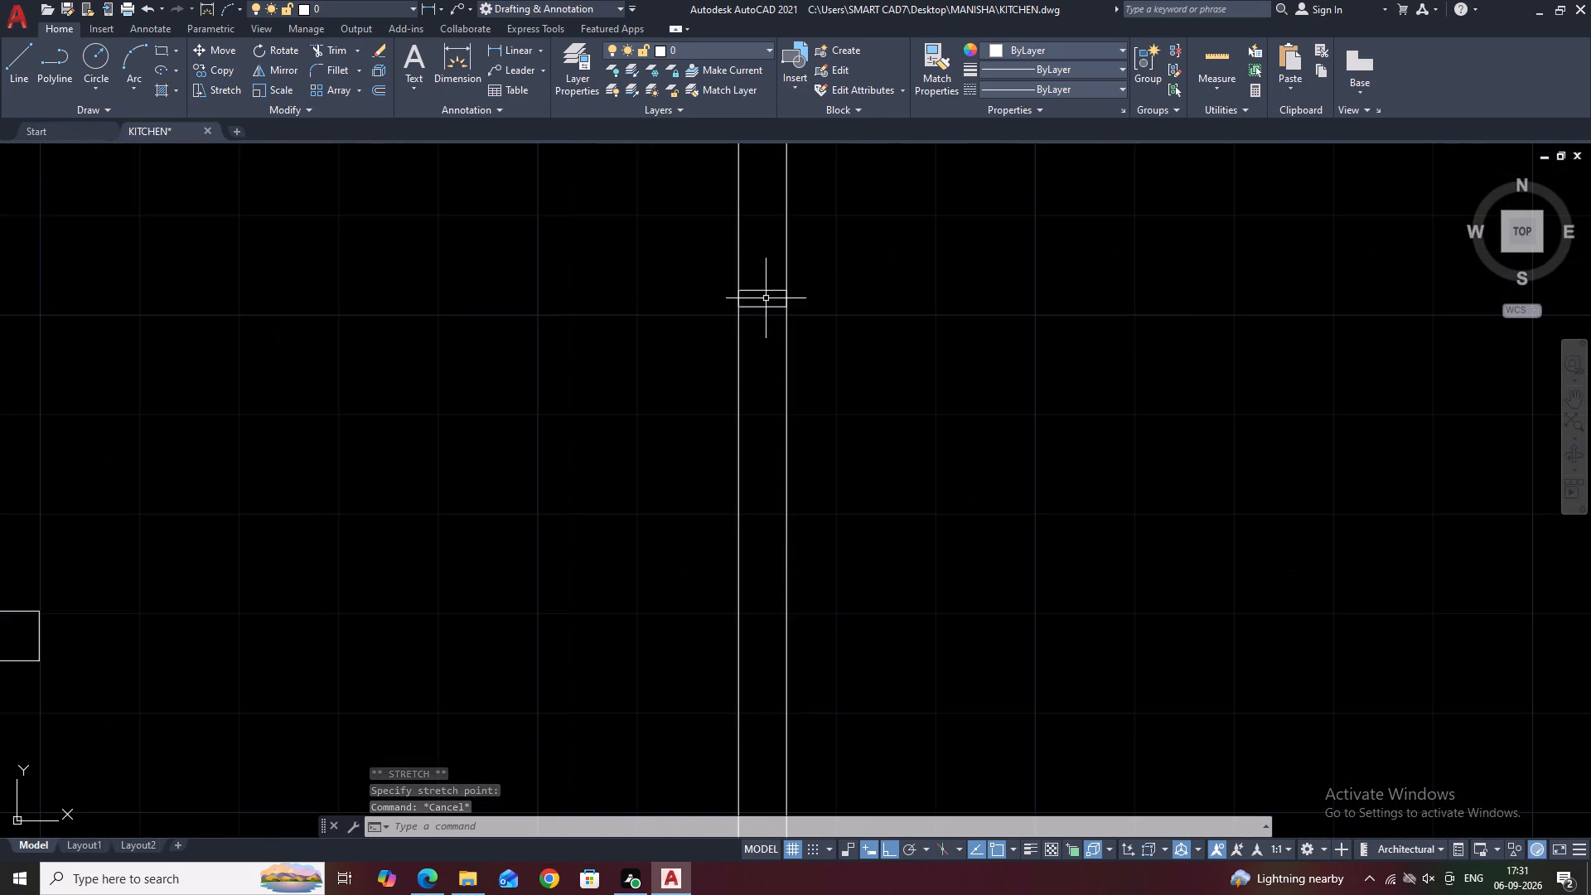
click(763, 284)
click(757, 302)
scroll(758, 299, up, 3)
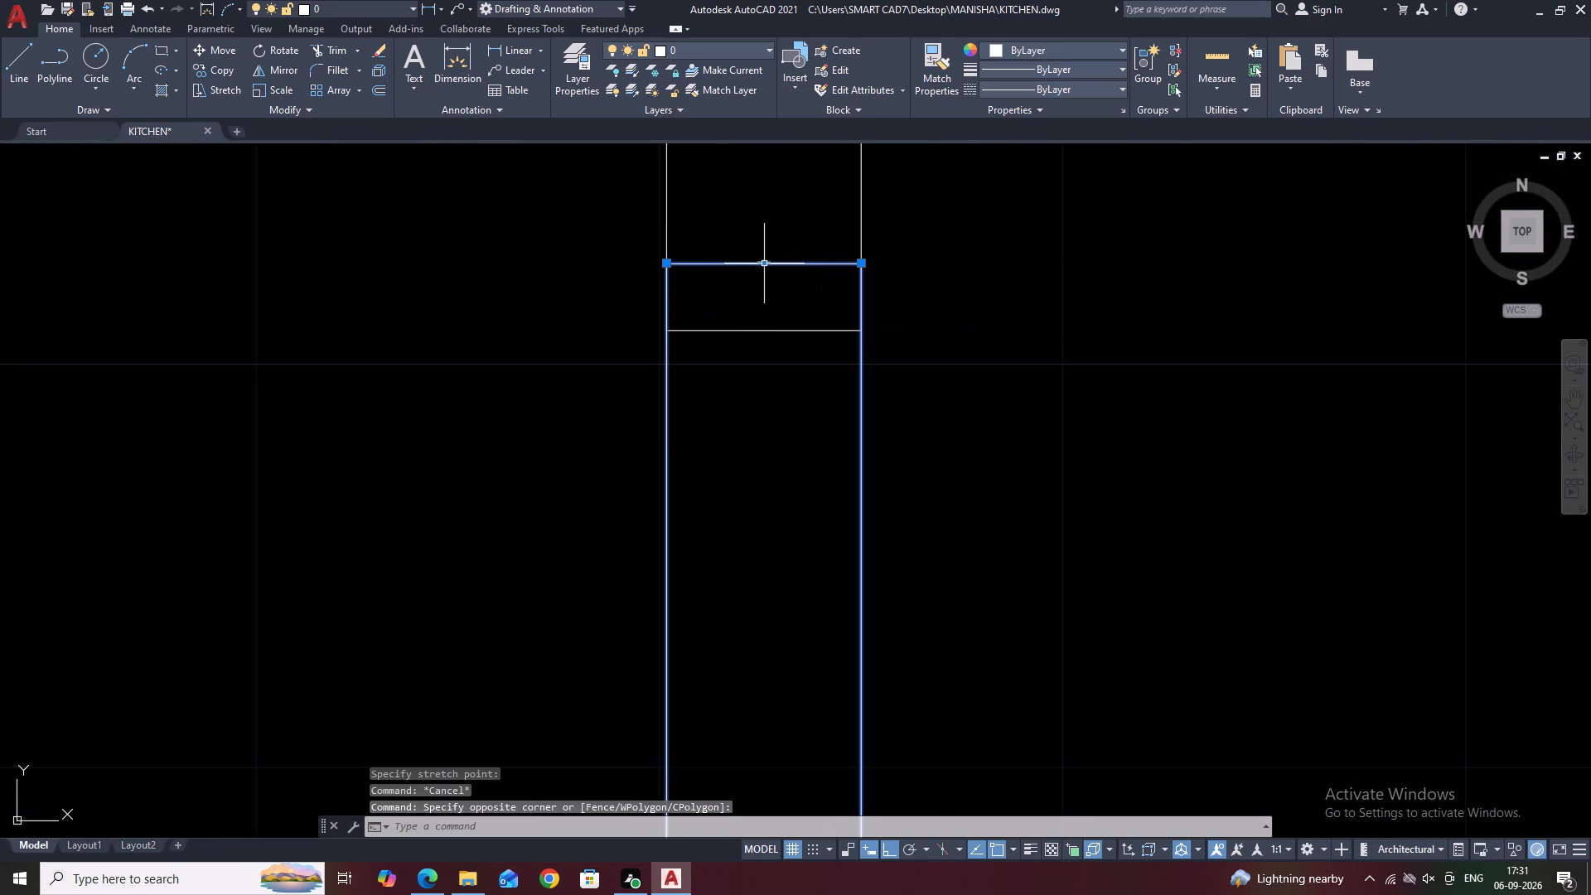
click(766, 262)
click(768, 331)
scroll(773, 316, down, 4)
key(Escape)
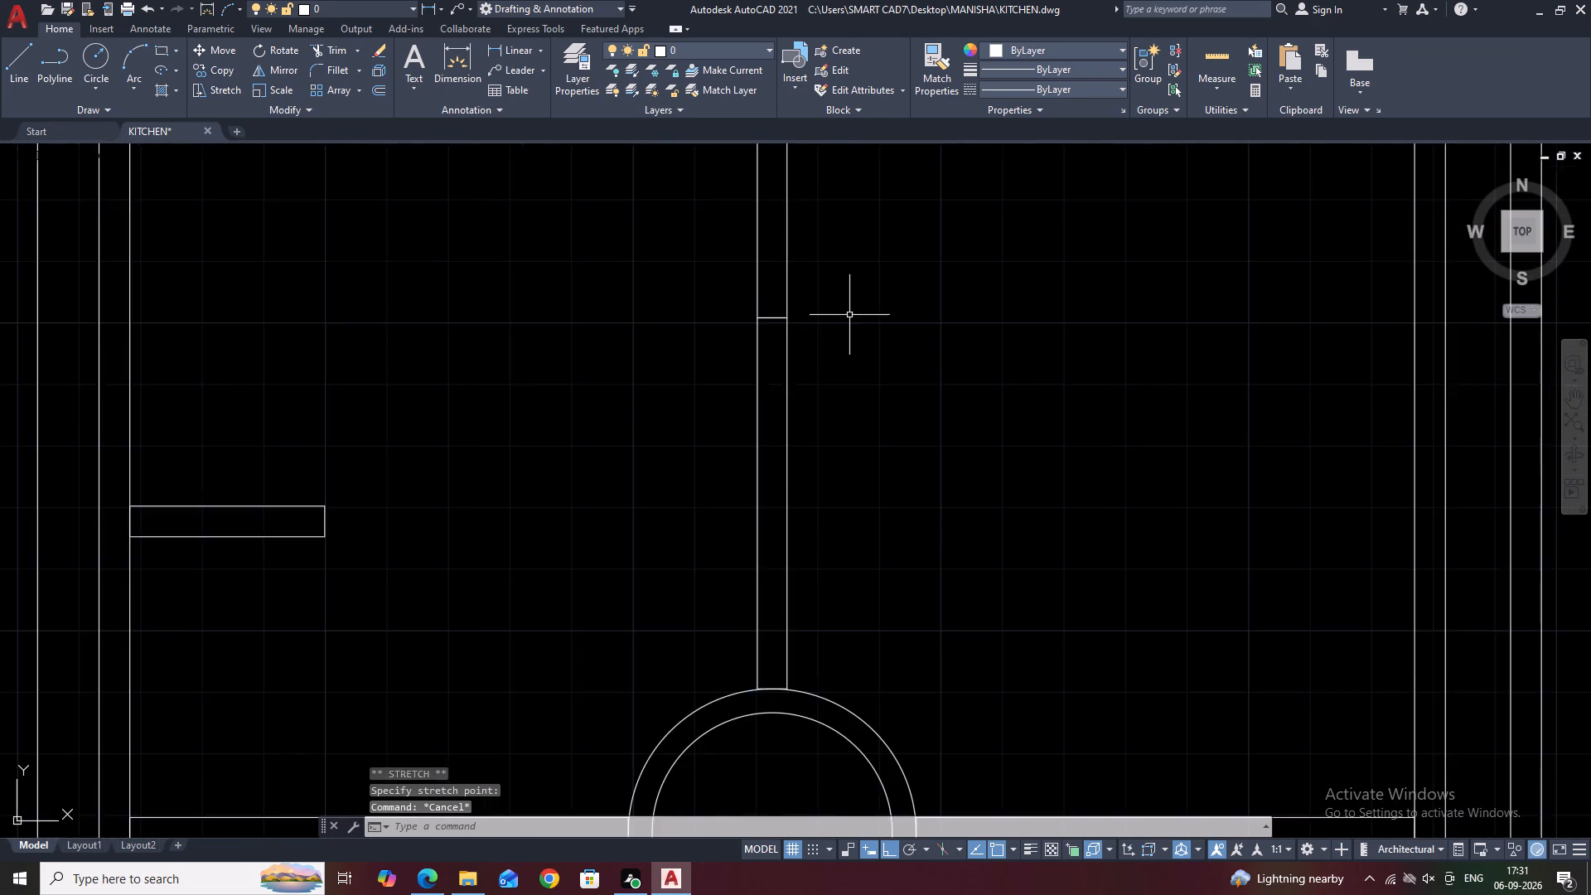
Mirror the four short bars on the left basin's left wall about its vertical centreline to the right wall, keeping the originals.
scroll(854, 315, down, 5)
middle_drag(1048, 288, 1016, 336)
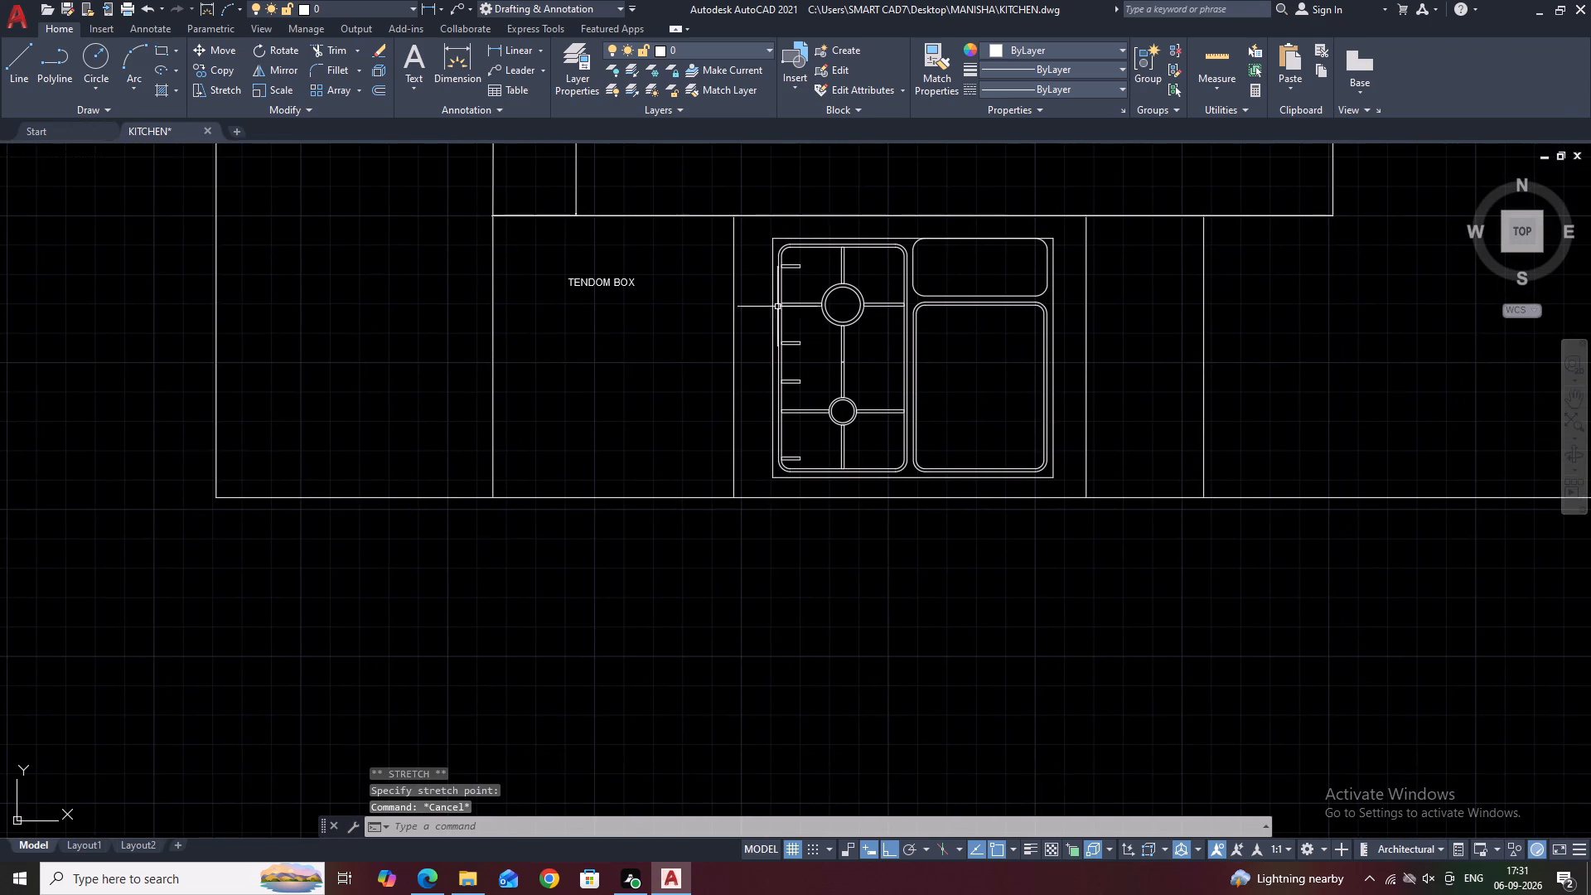
scroll(793, 286, up, 2)
click(739, 203)
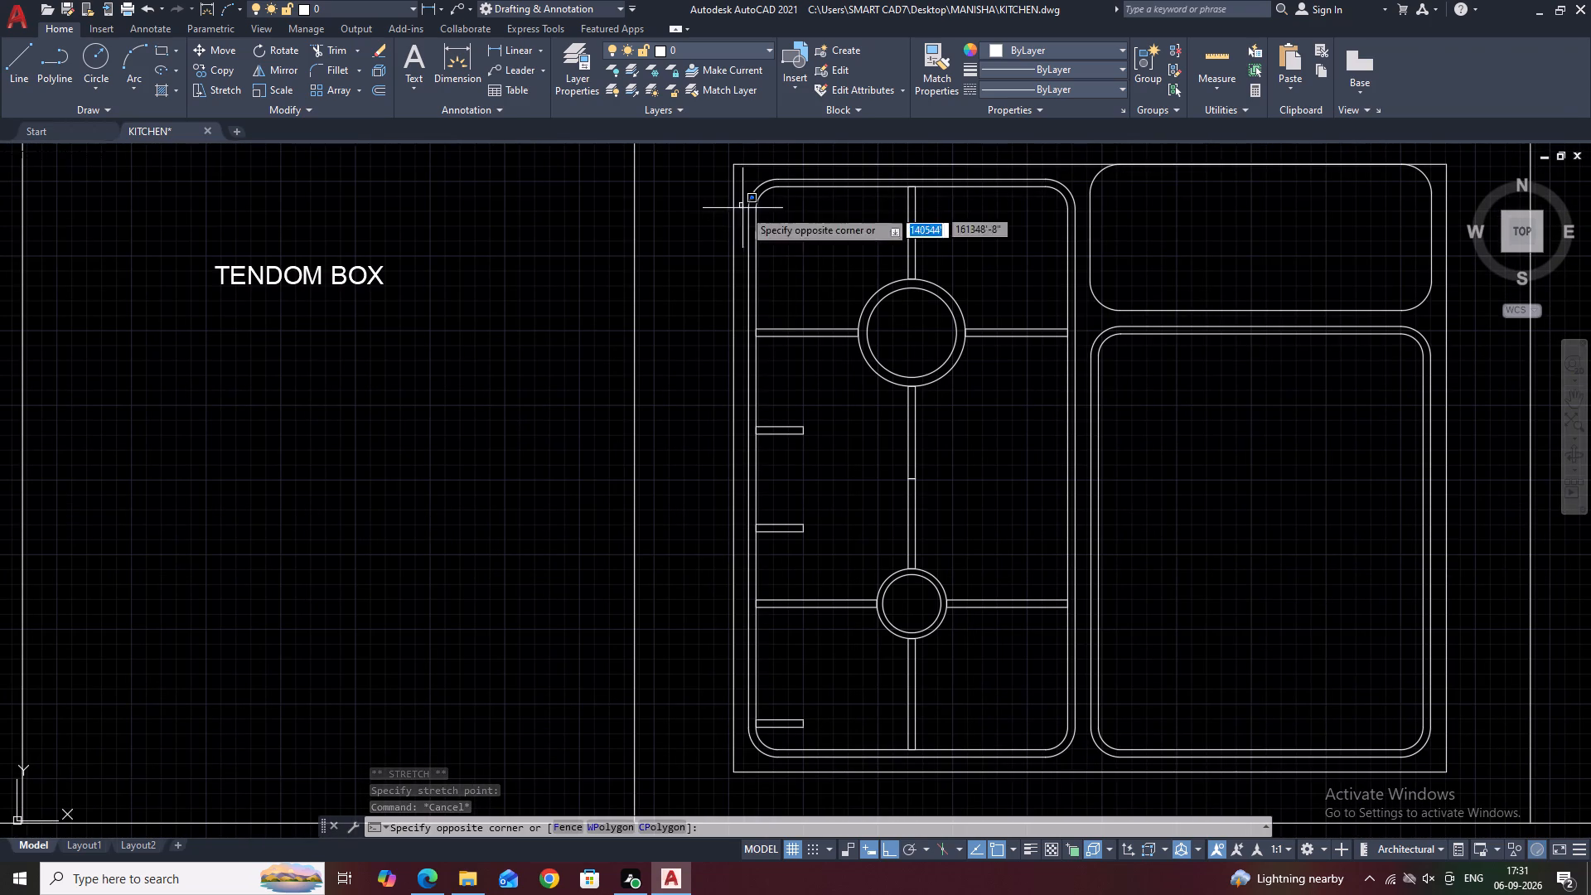
click(823, 258)
middle_drag(834, 300, 826, 195)
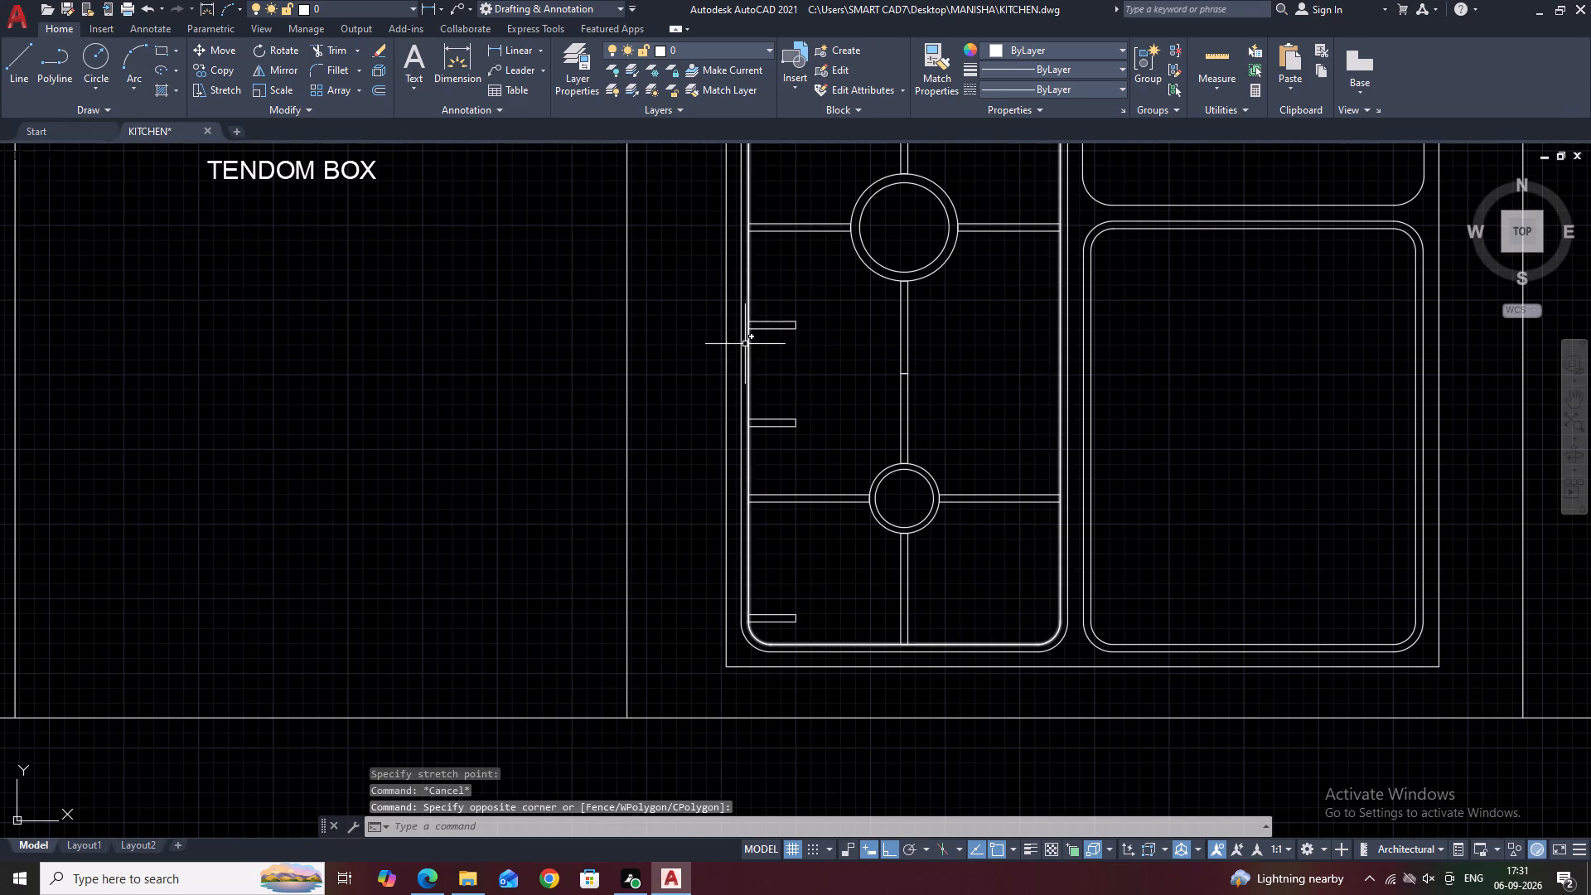
click(730, 286)
click(816, 452)
middle_drag(819, 534, 814, 370)
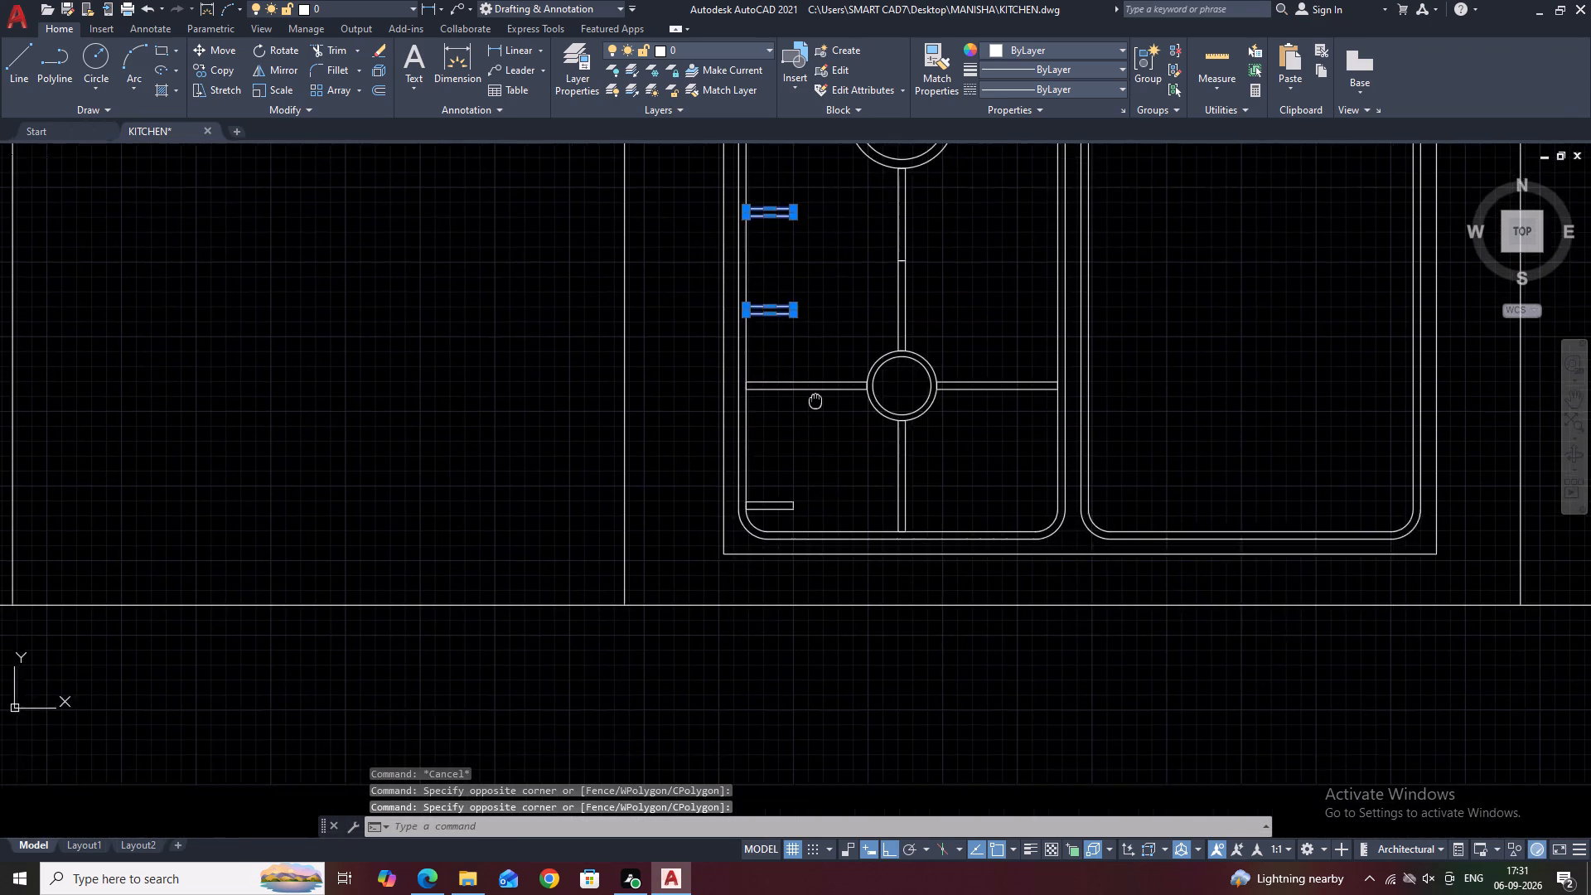
scroll(772, 437, up, 2)
click(640, 372)
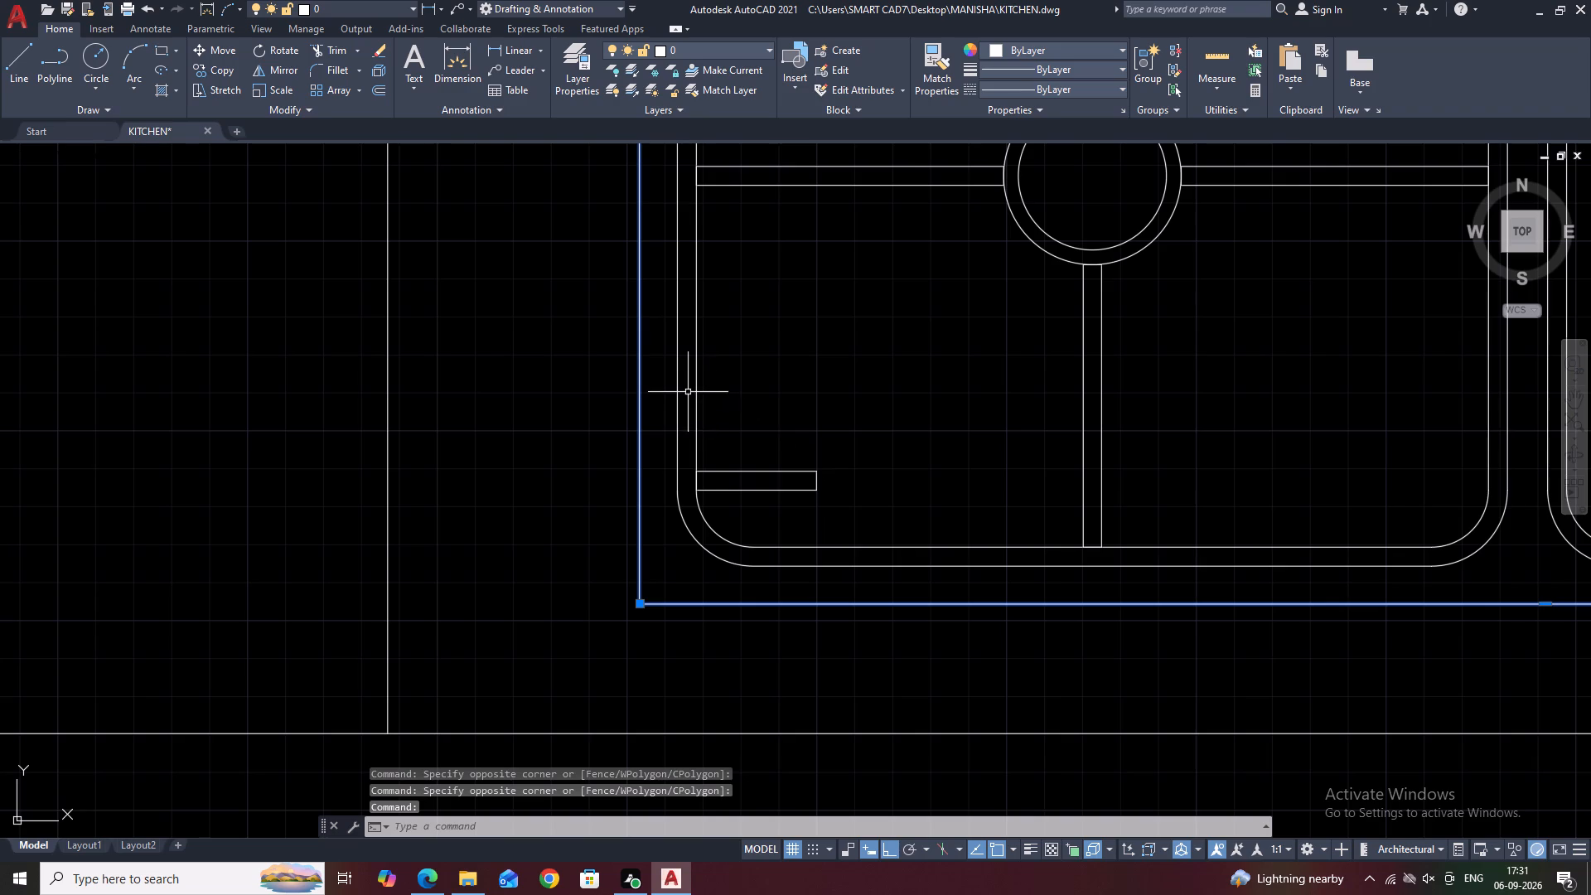
shift+click(651, 385)
shift+click(631, 370)
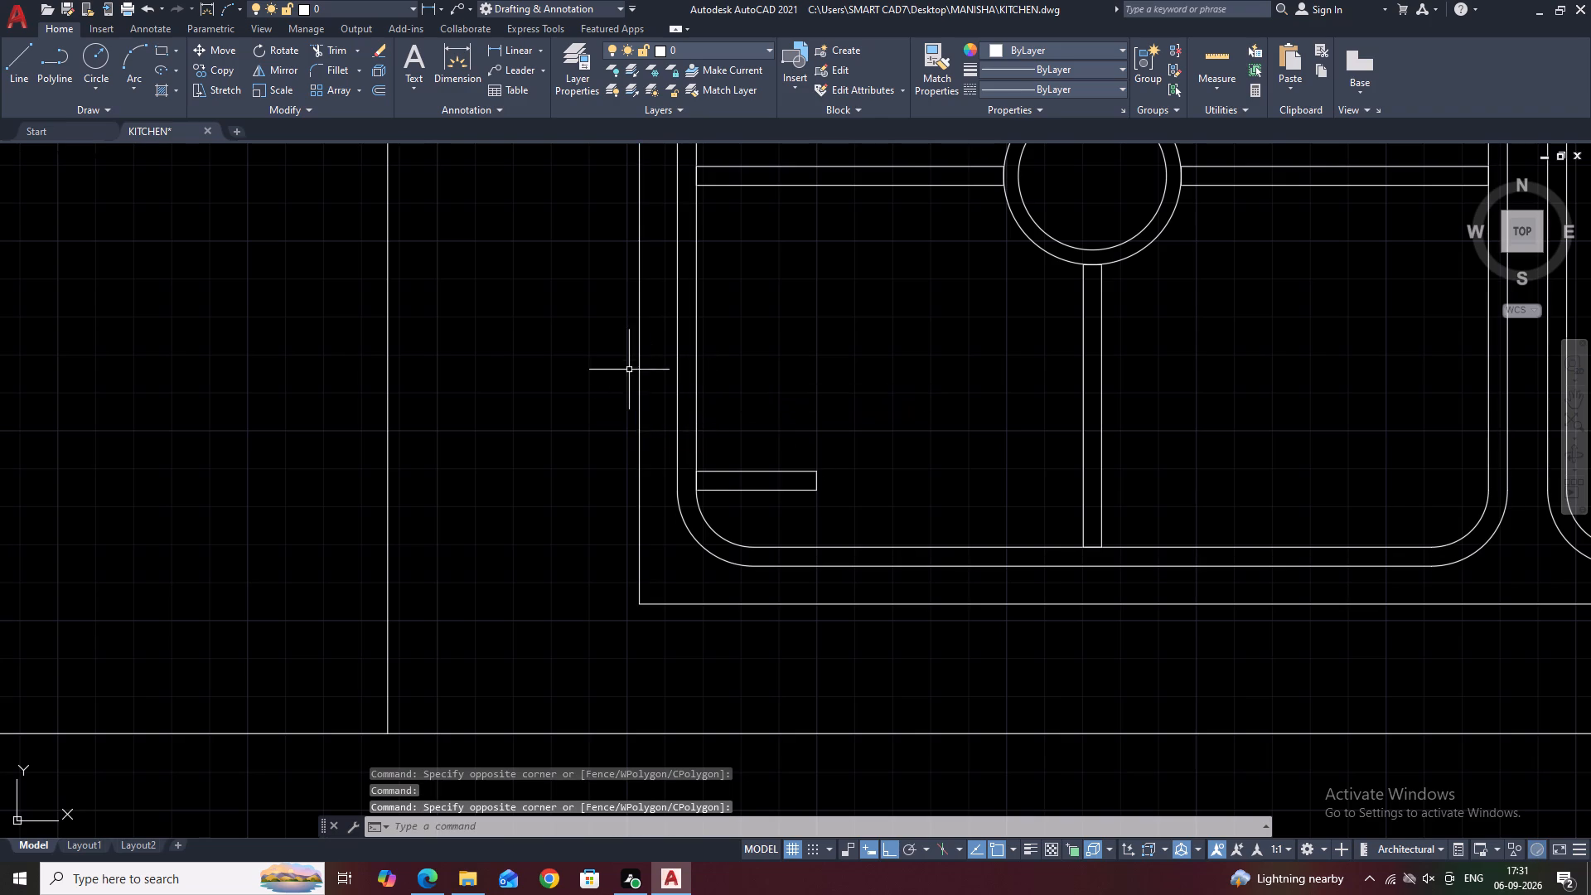
click(665, 389)
click(844, 513)
scroll(841, 437, down, 3)
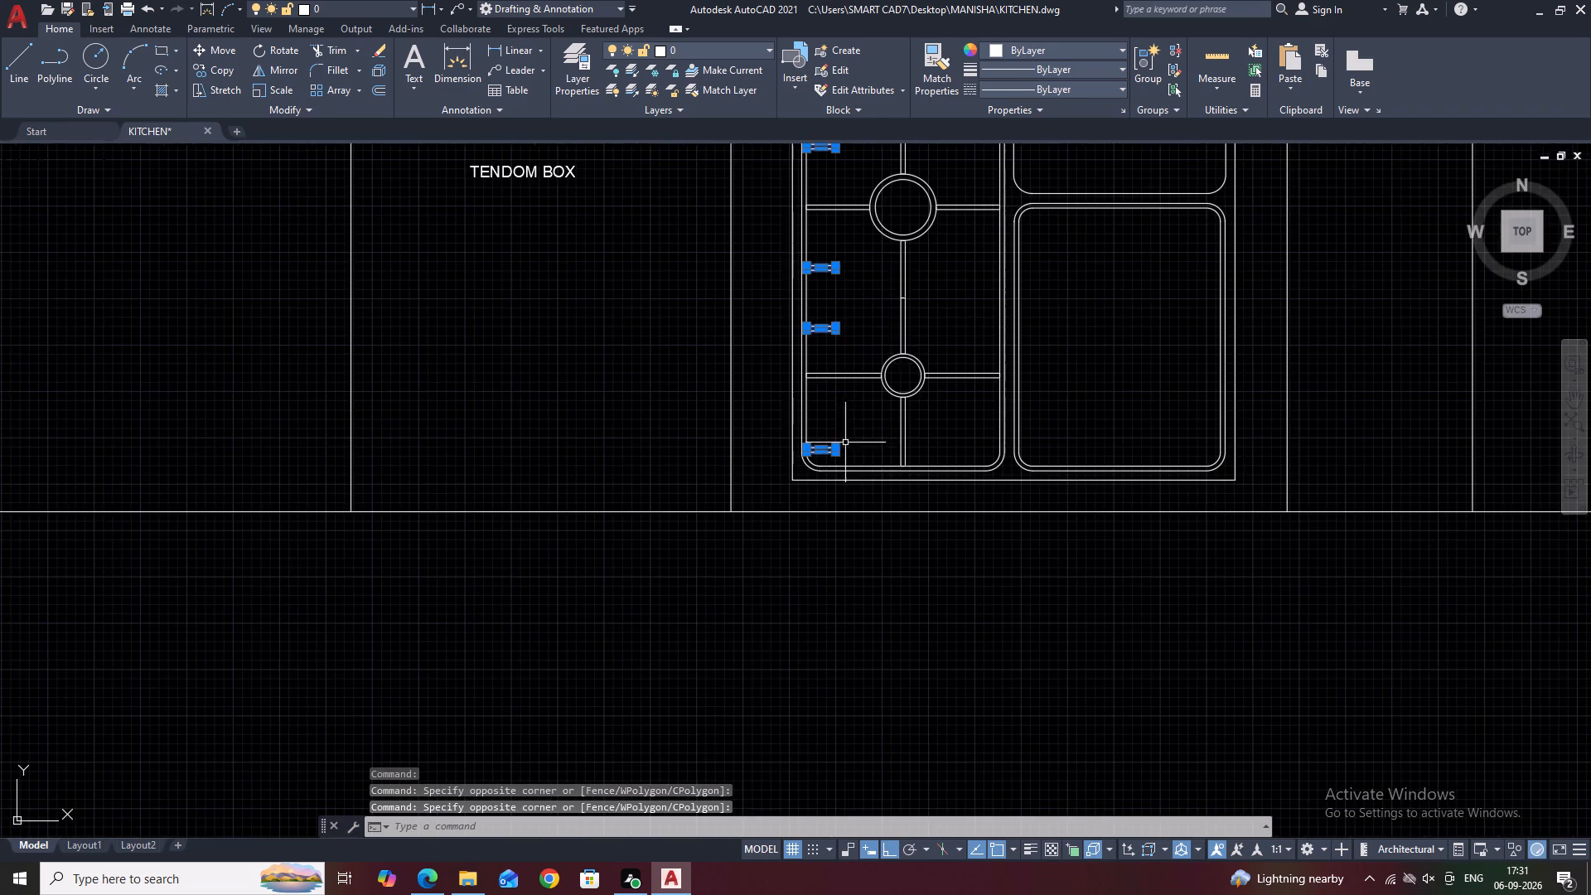
middle_drag(902, 371, 916, 492)
key(m)
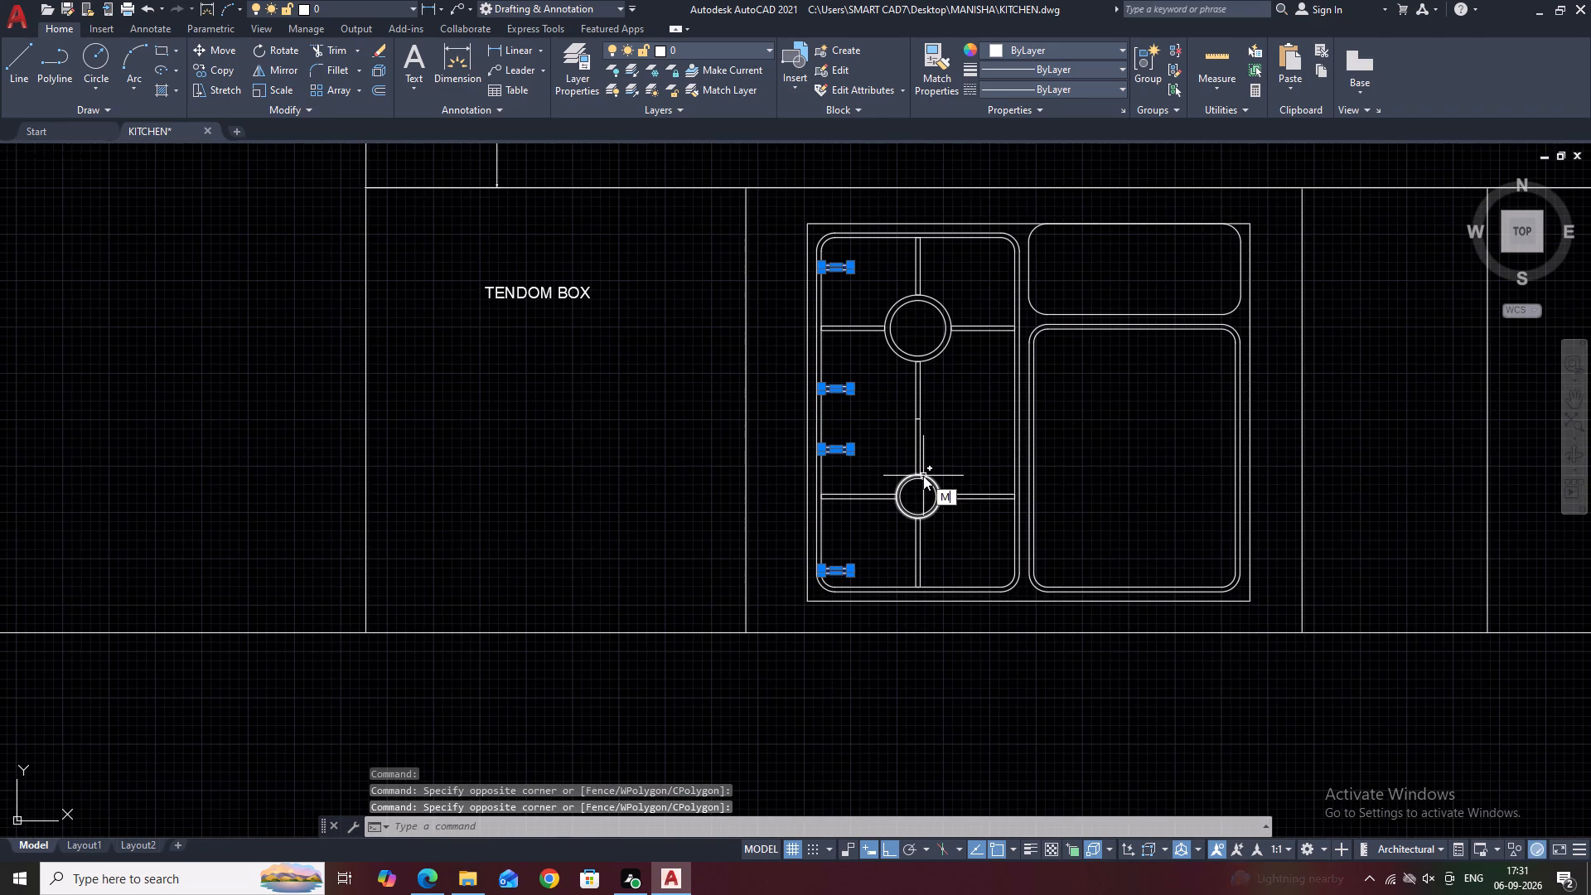
text(I)
key(space)
scroll(914, 249, up, 3)
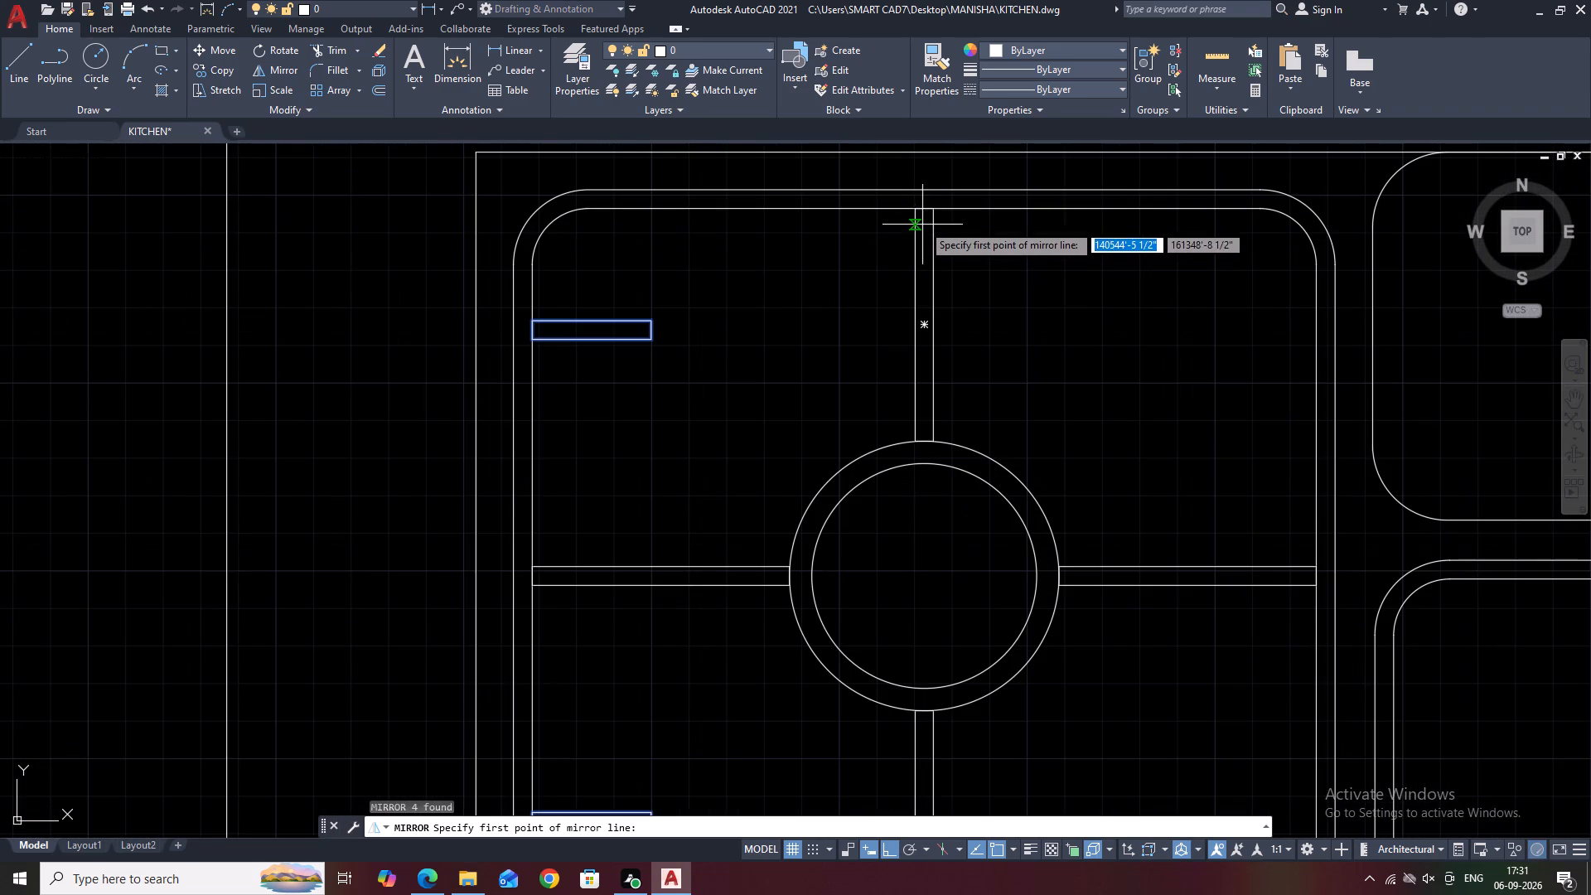
click(921, 211)
scroll(921, 211, down, 2)
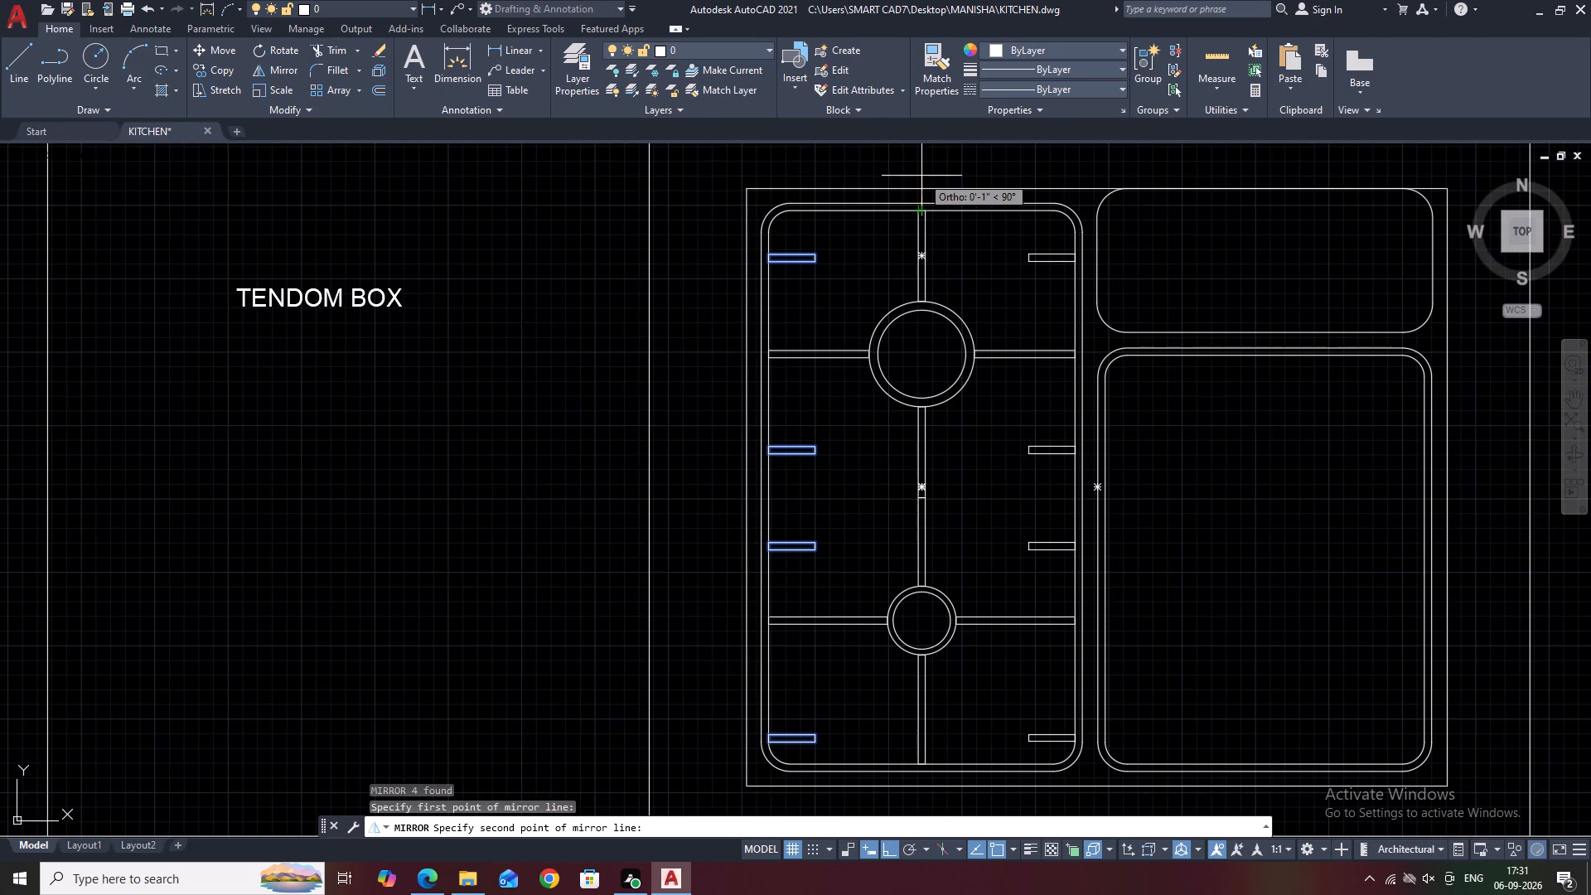
click(921, 172)
drag(953, 233, 921, 172)
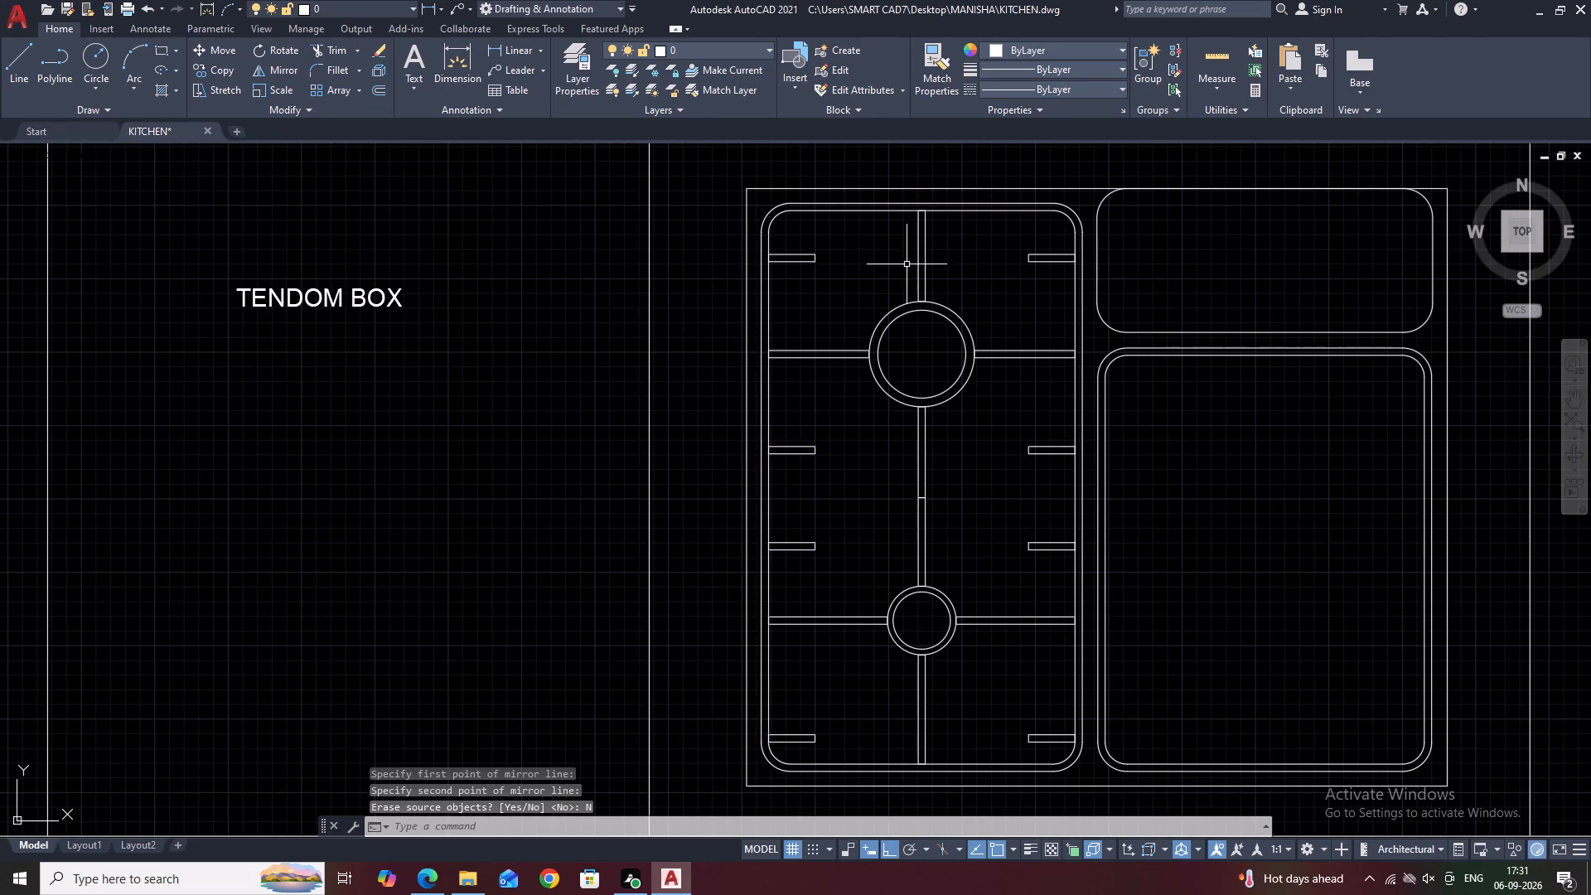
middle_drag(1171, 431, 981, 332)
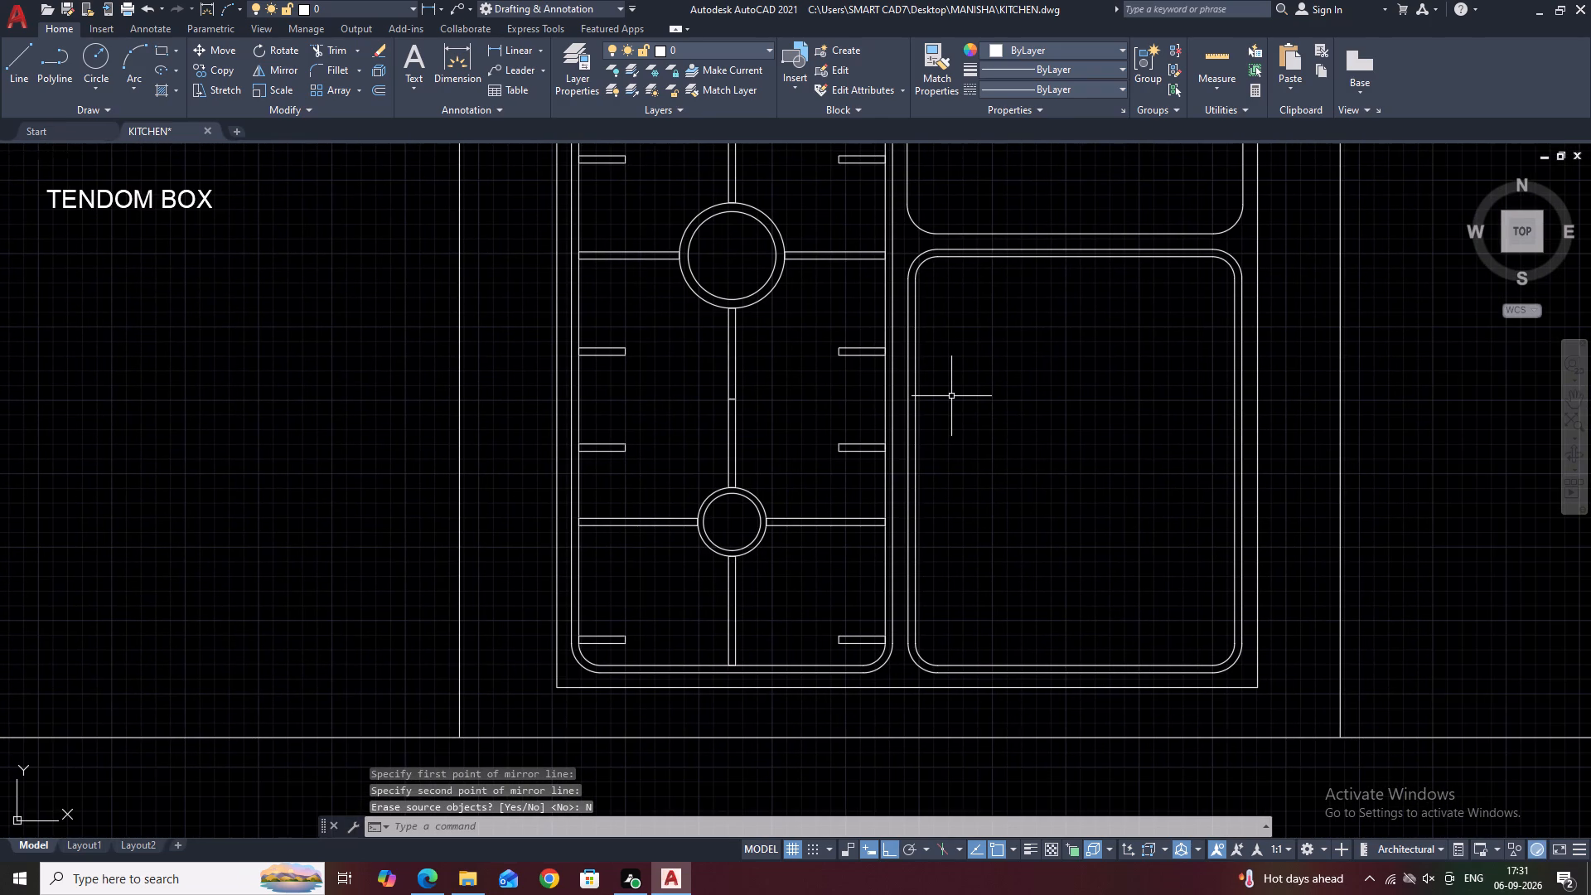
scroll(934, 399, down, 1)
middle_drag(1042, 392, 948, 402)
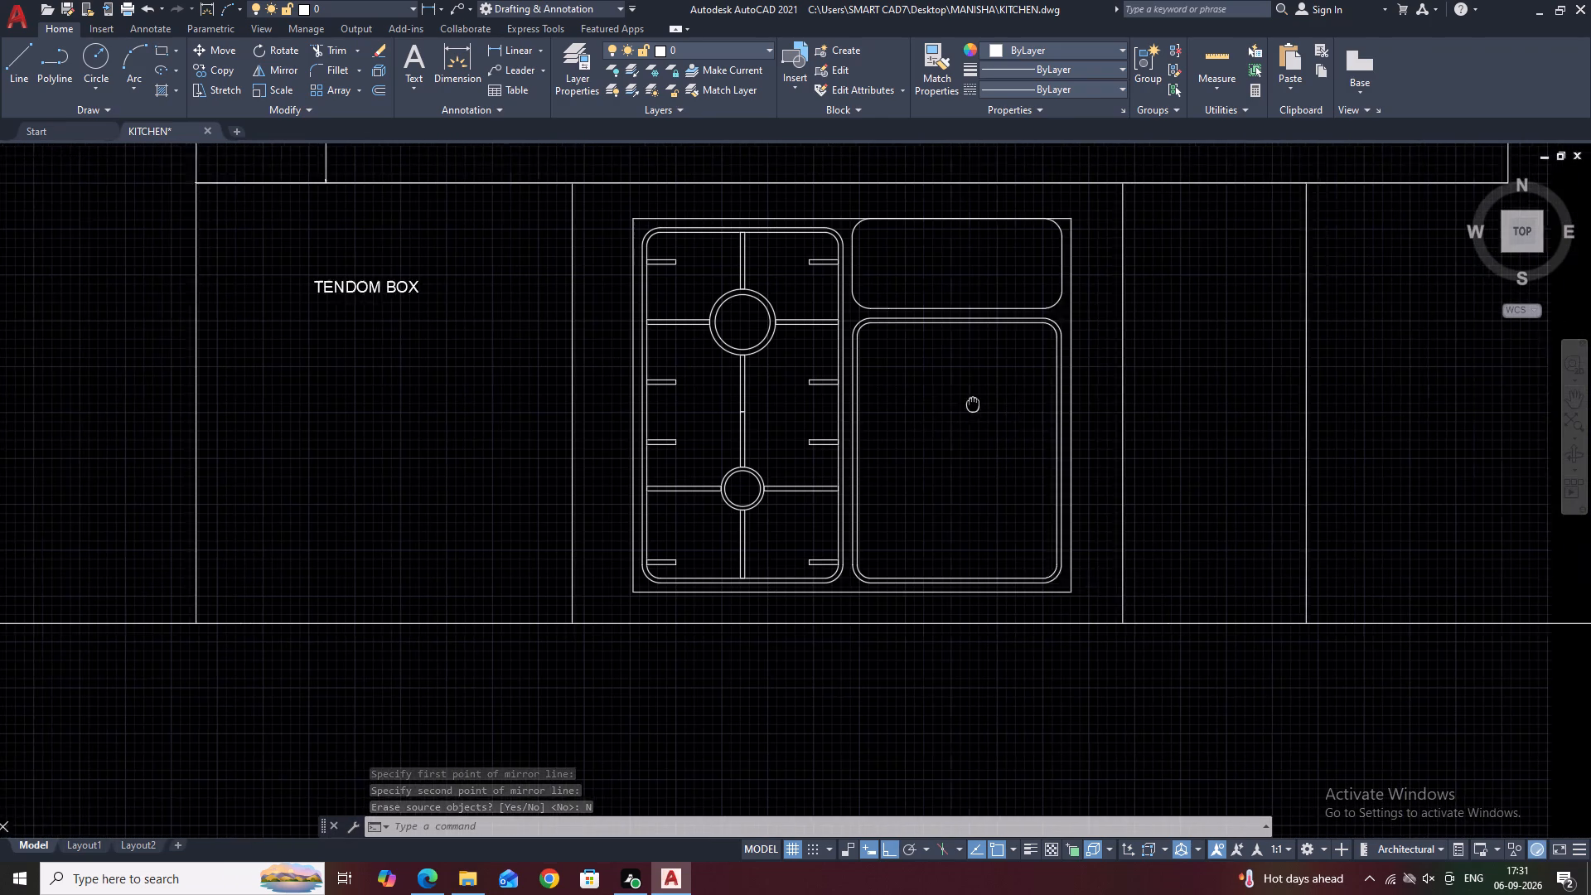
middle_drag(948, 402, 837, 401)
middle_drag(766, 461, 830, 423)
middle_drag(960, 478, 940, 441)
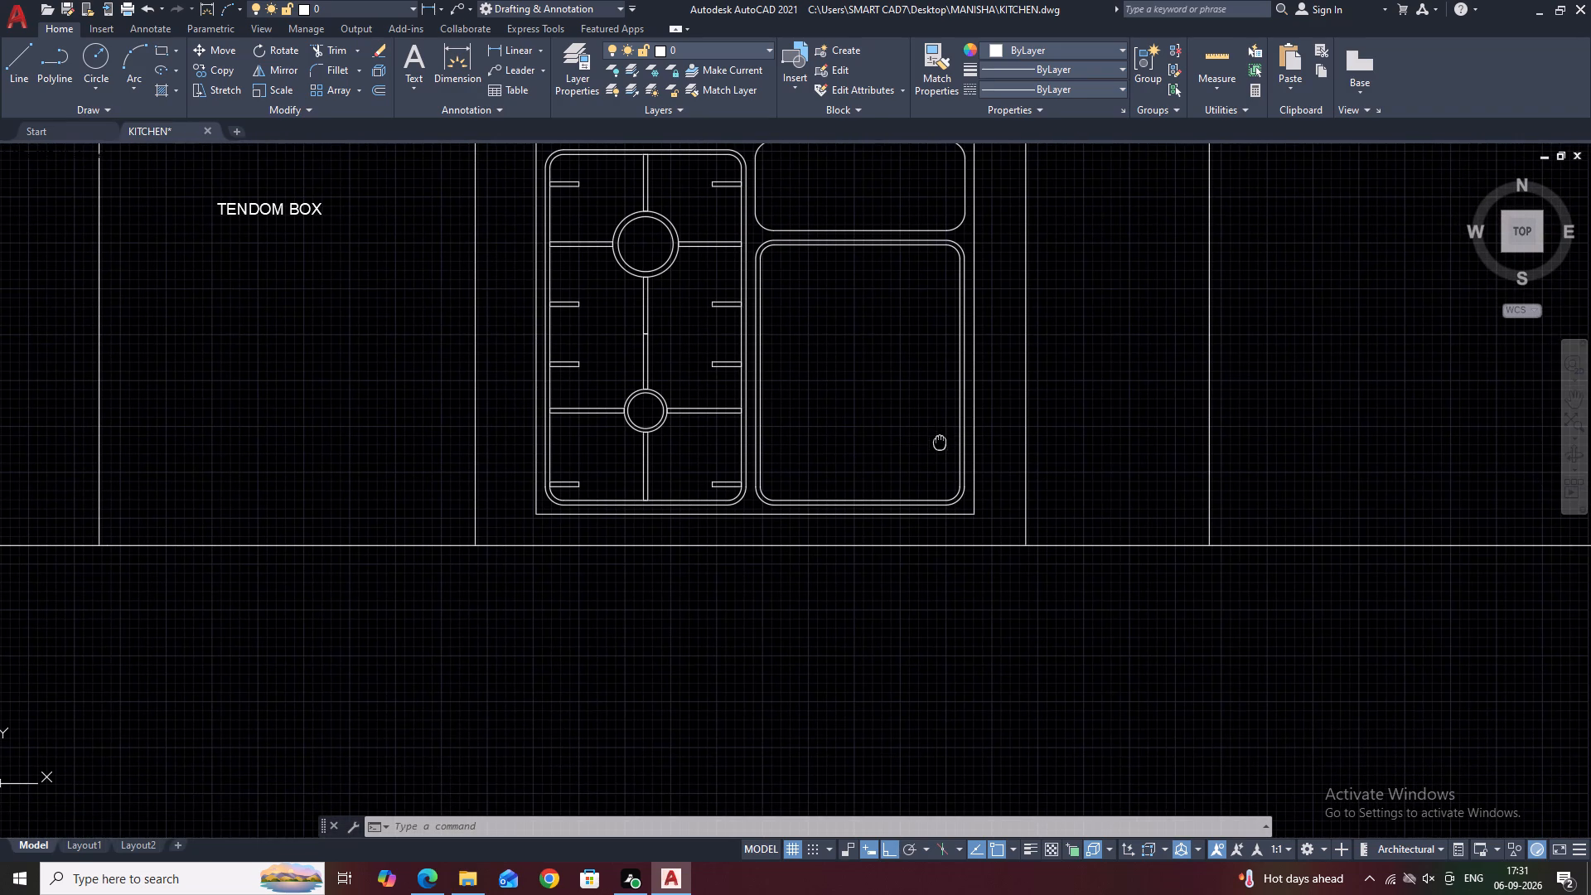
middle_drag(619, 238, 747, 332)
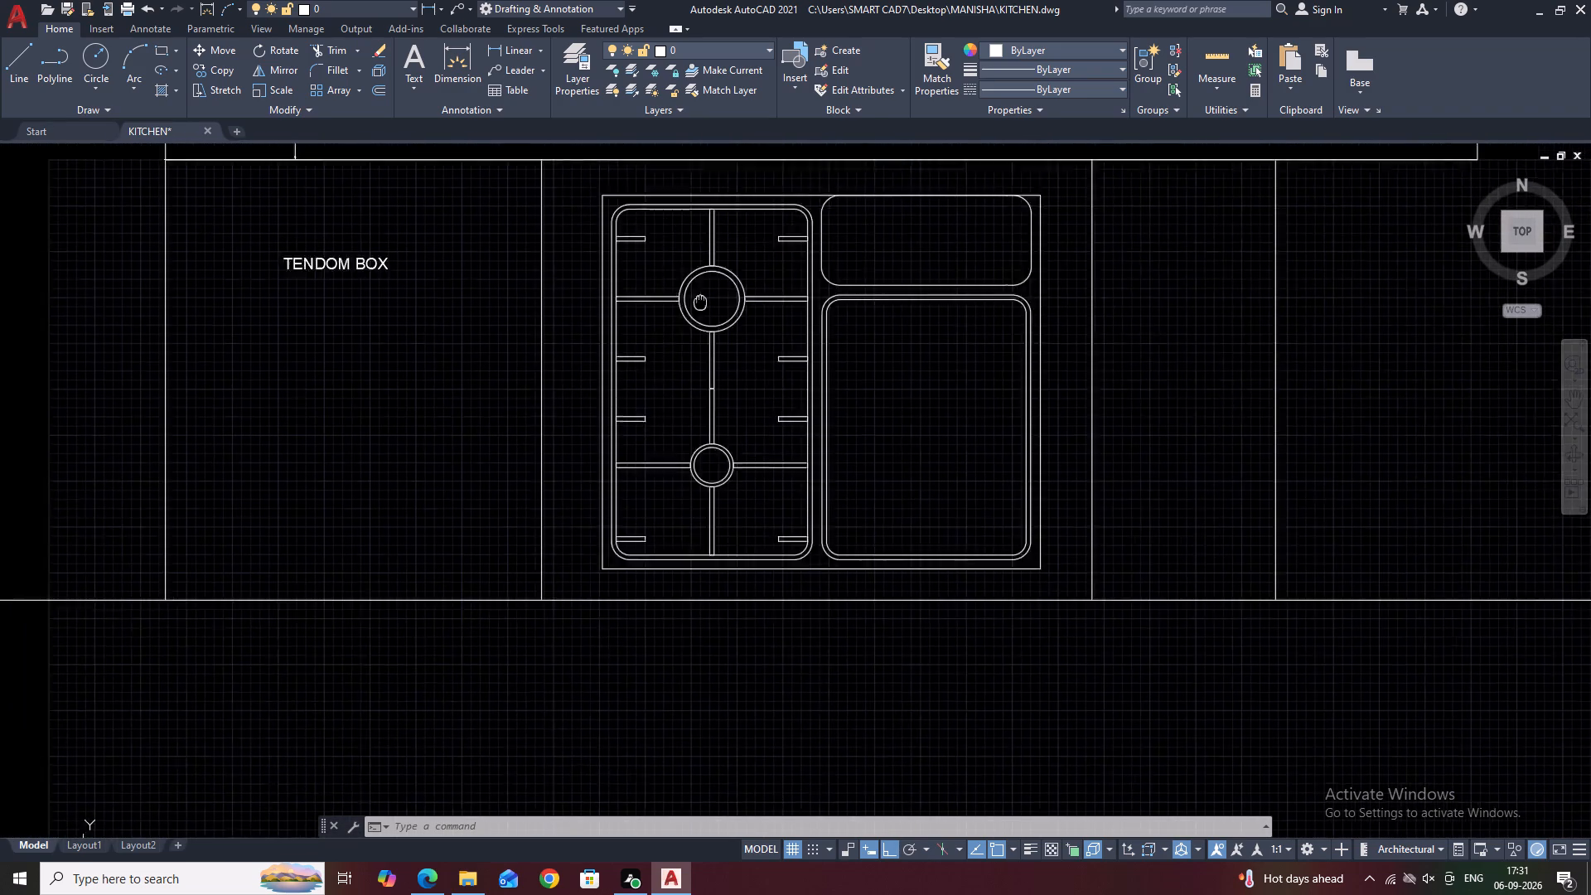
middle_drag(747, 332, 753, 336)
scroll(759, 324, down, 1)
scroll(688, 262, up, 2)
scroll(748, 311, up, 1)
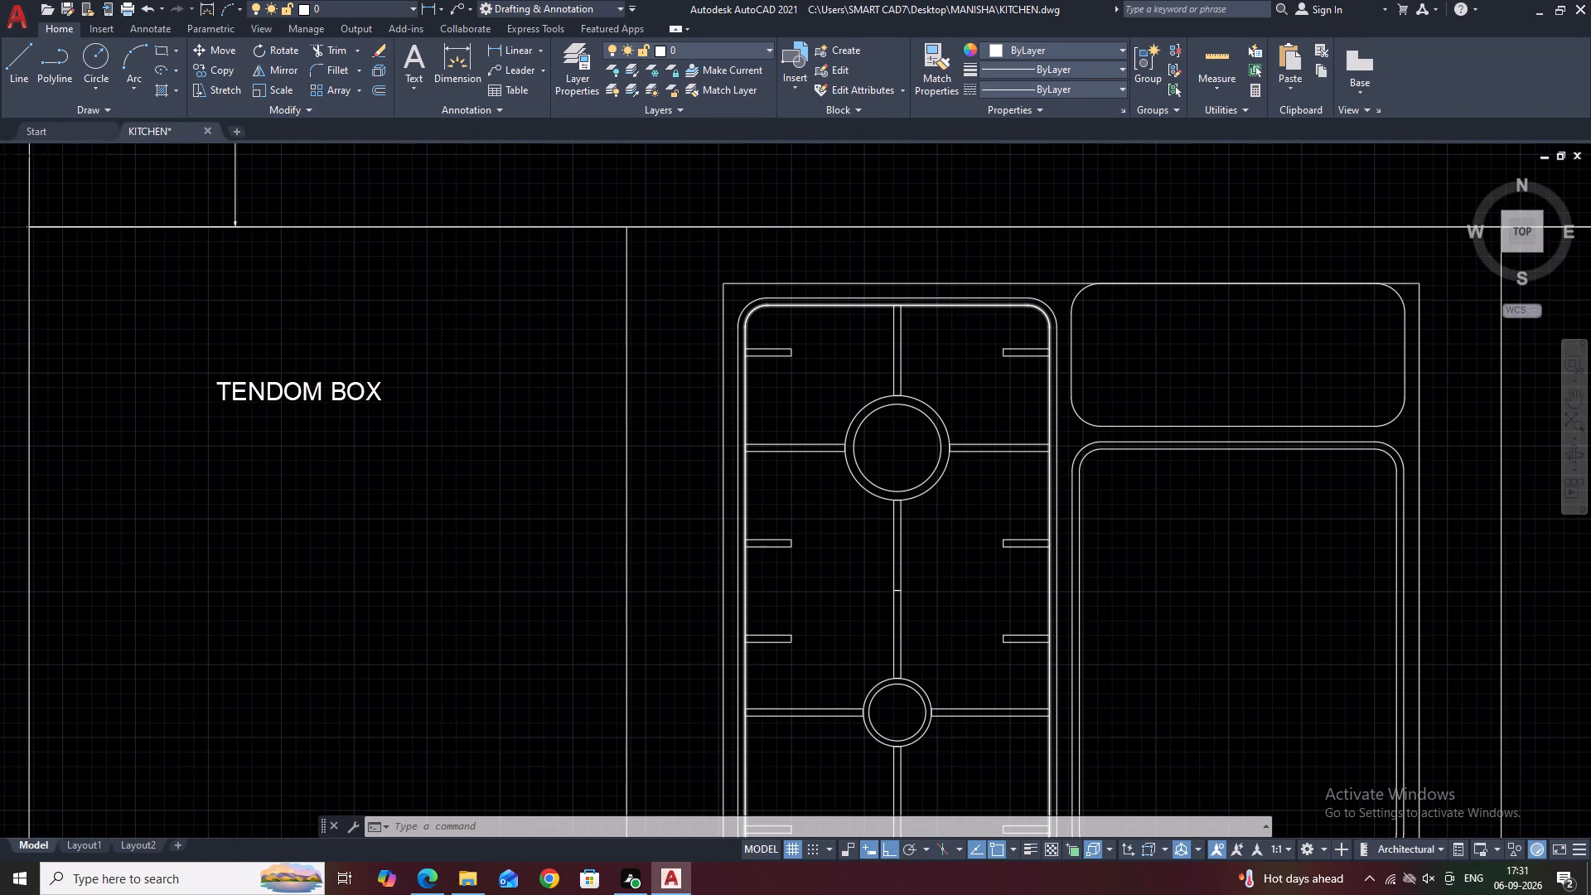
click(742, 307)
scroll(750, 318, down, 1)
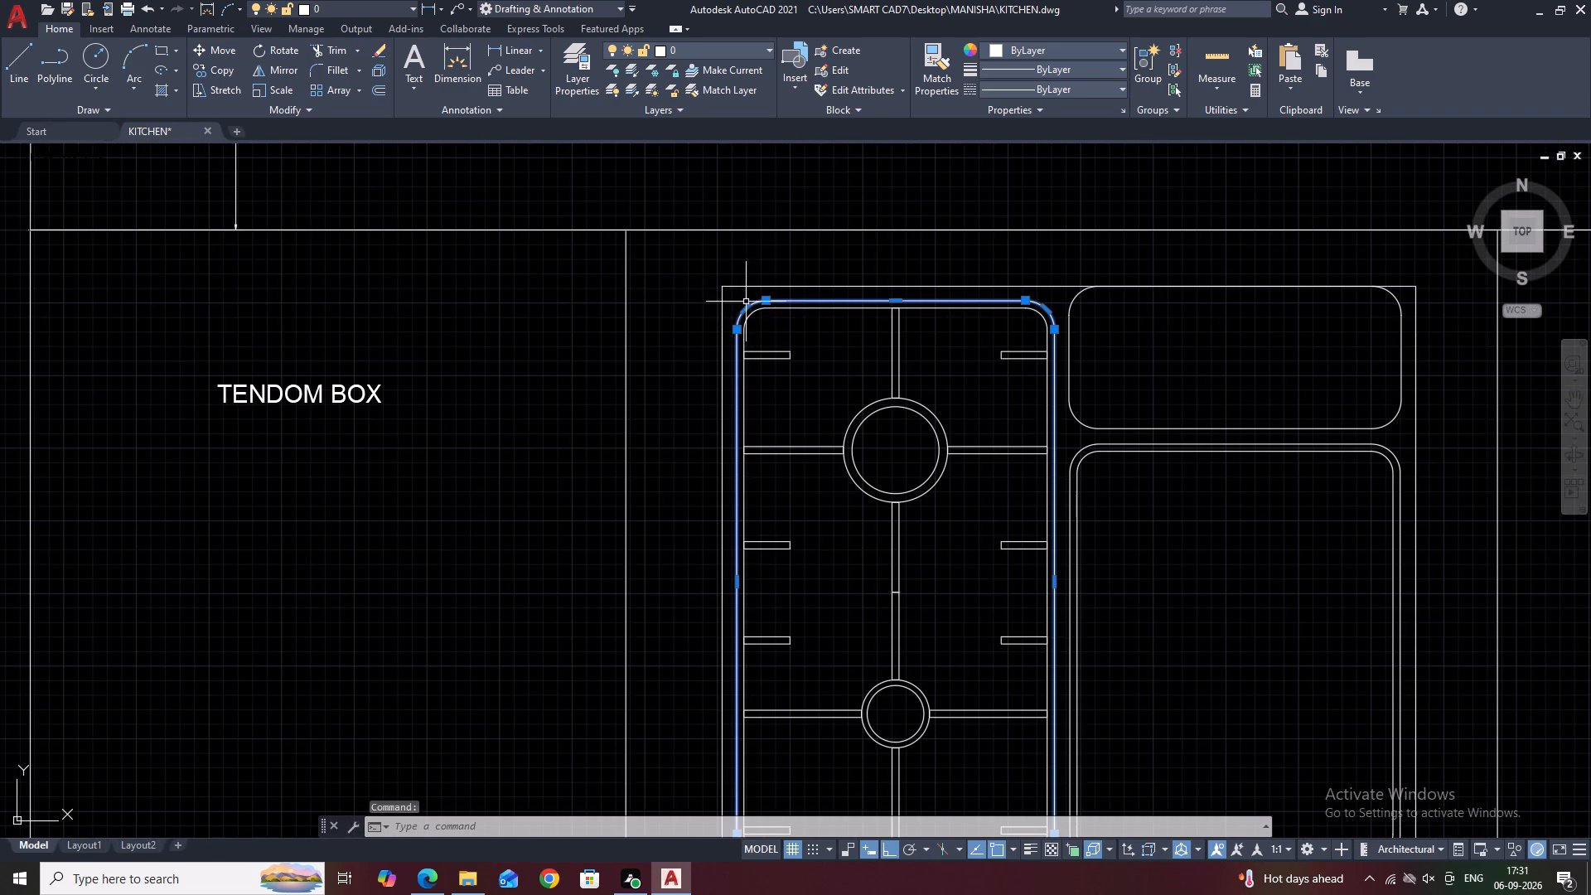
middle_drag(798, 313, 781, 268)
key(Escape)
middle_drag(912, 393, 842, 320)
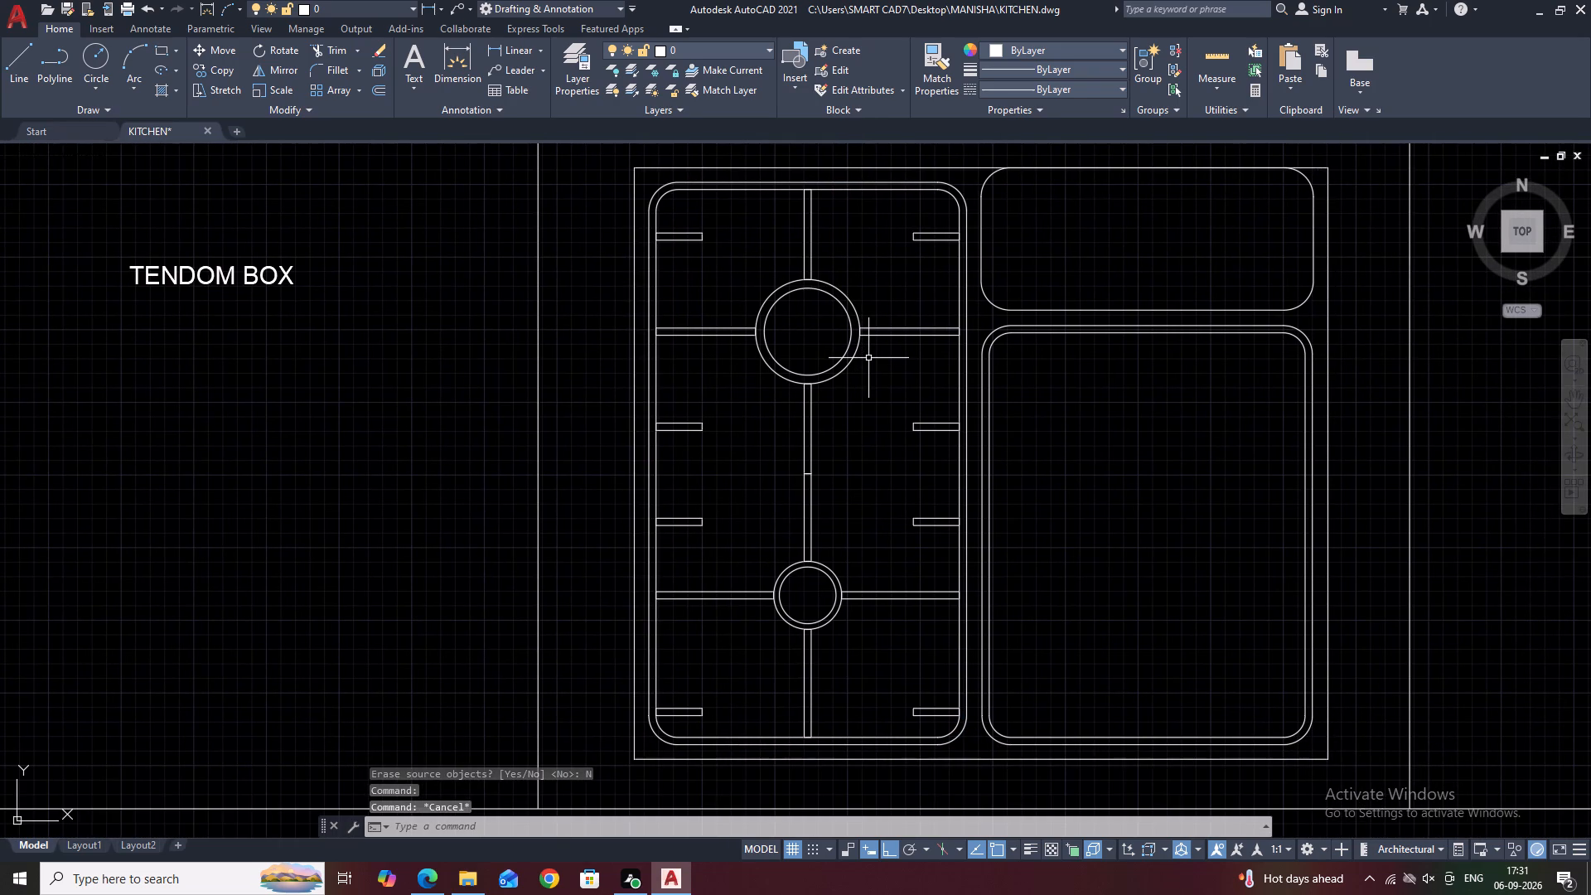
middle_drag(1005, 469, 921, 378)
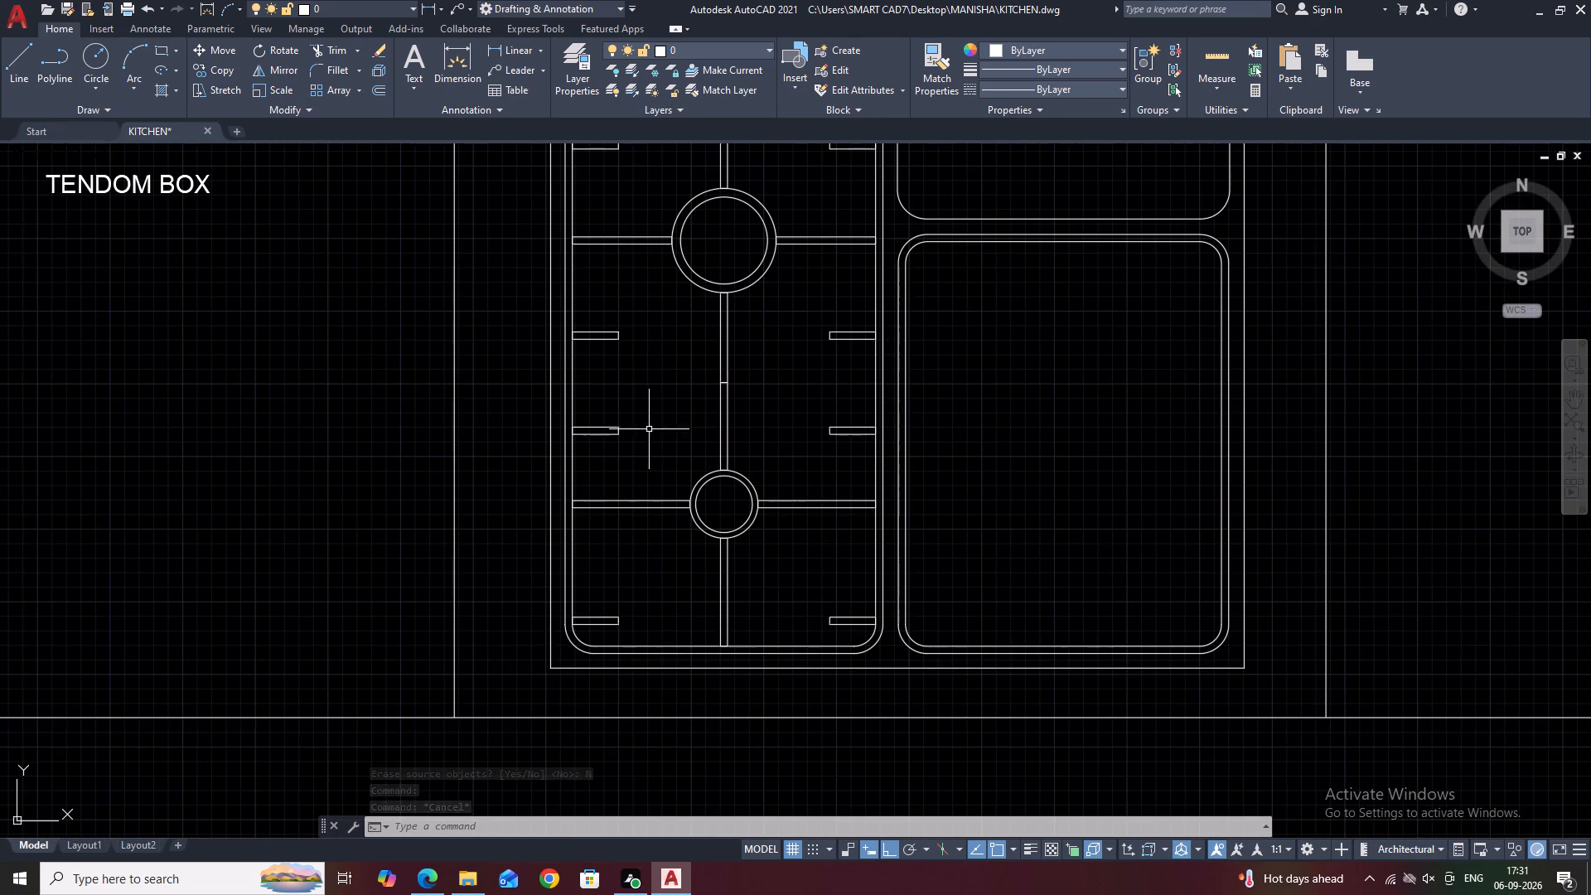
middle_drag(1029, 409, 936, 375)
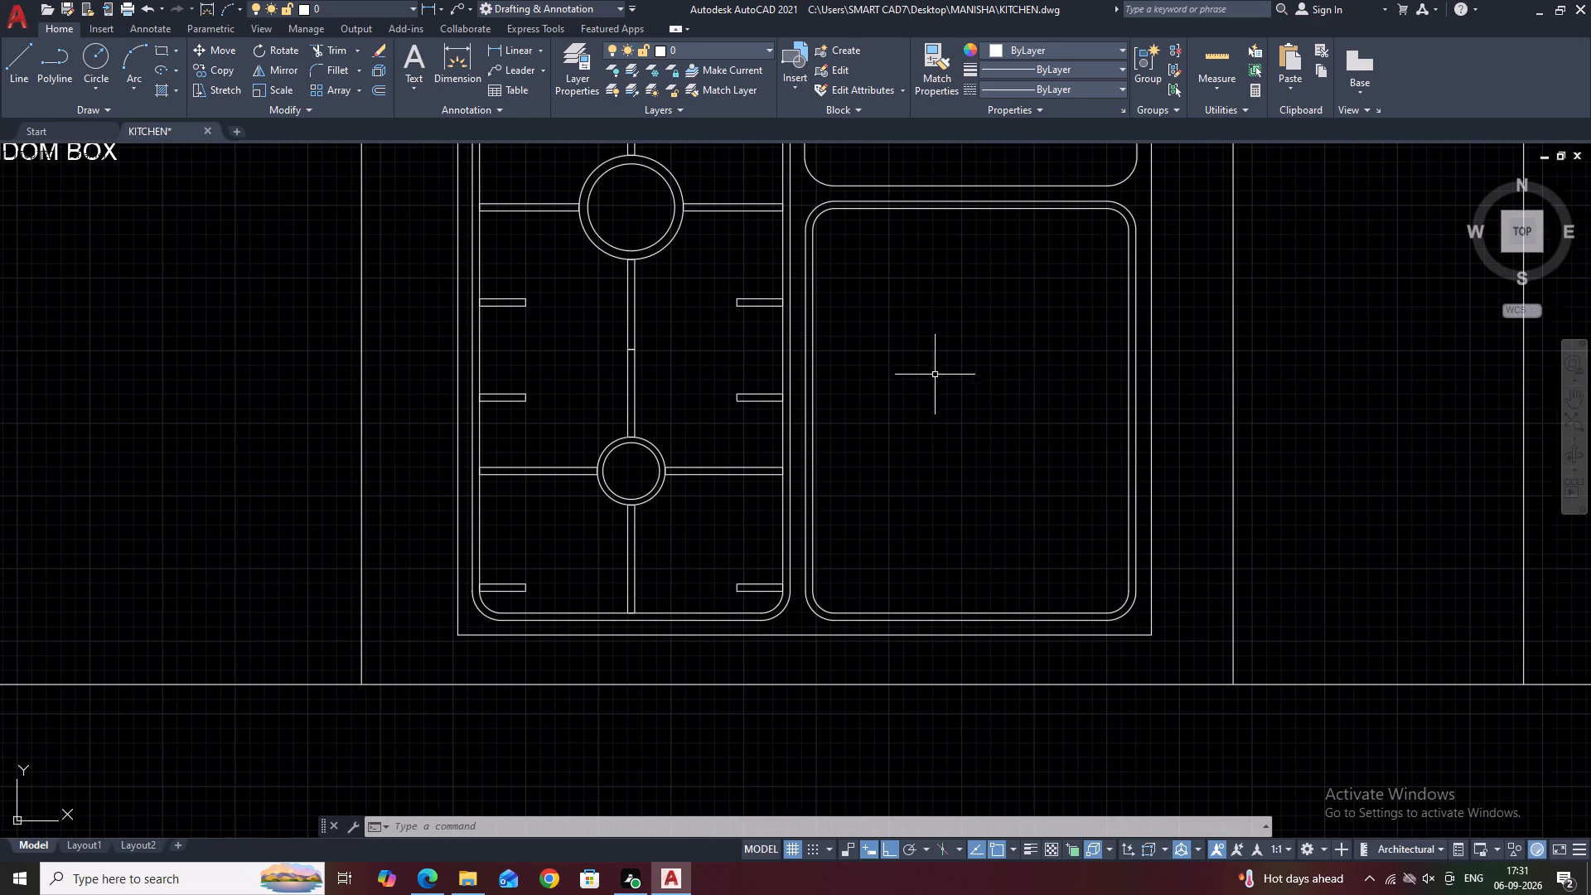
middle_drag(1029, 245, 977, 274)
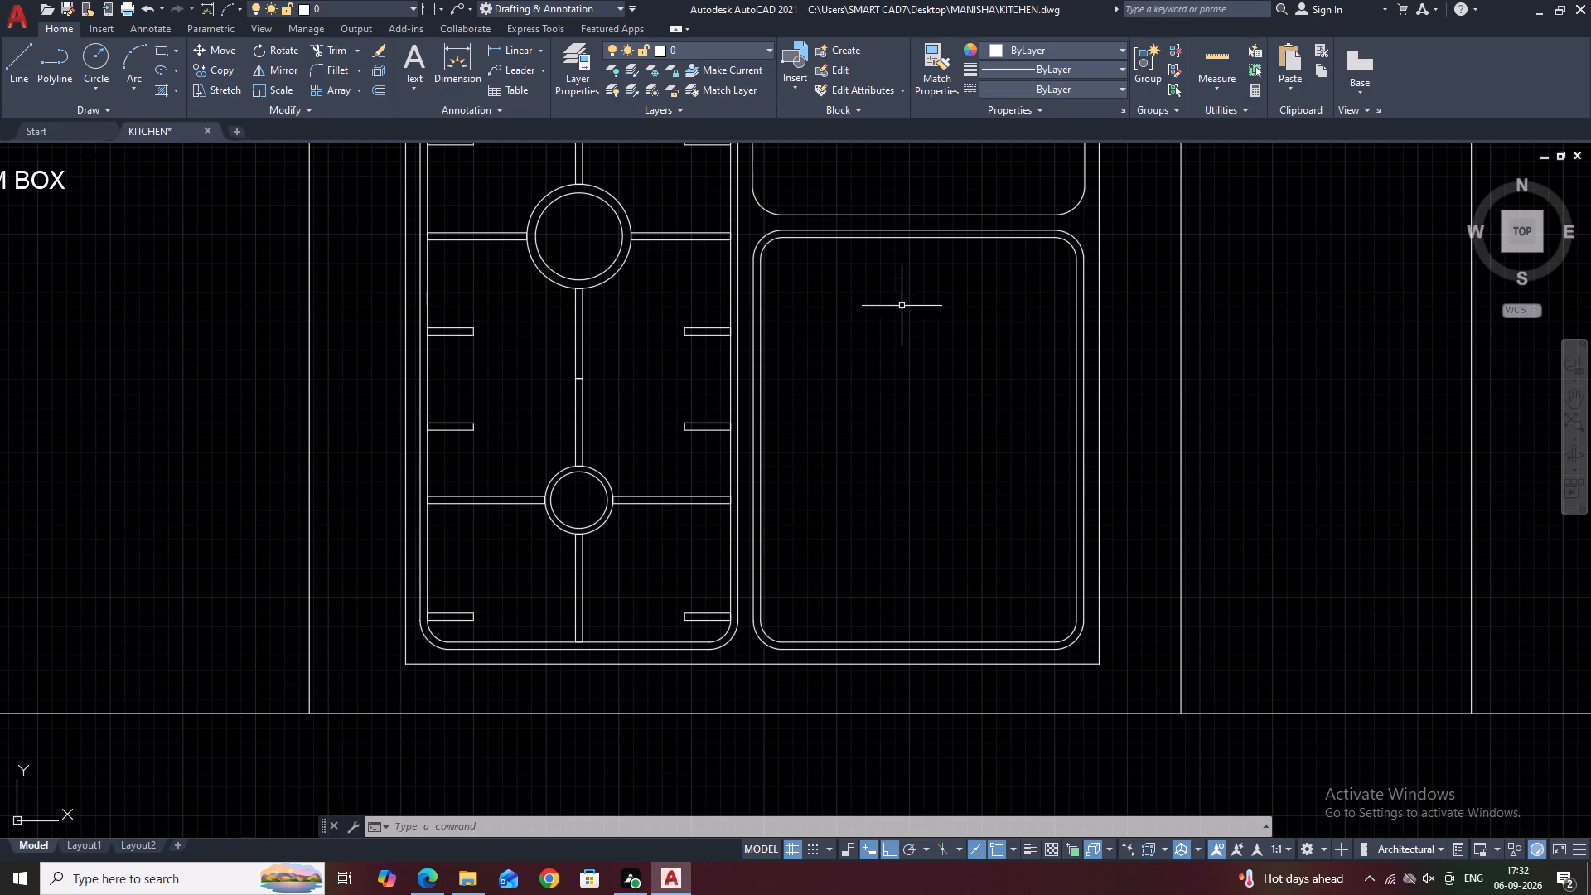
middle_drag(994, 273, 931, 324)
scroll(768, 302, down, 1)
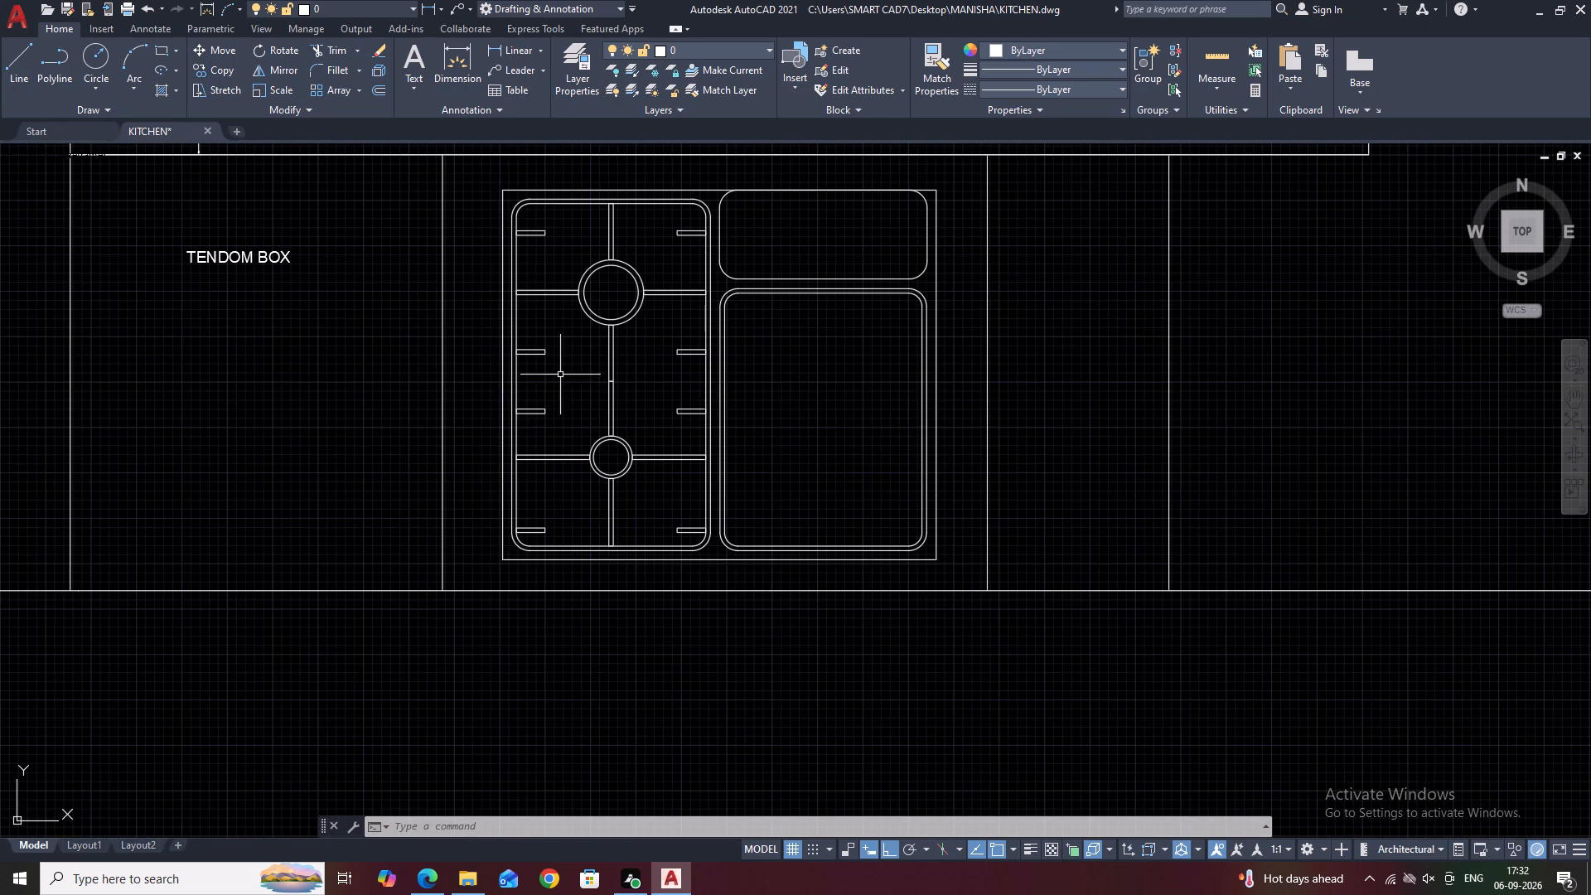
Copy the left basin's circles, connecting strips and short bars, without the double outline, about 8'-4" to the right, outside the plan.
scroll(514, 204, up, 2)
click(496, 188)
scroll(527, 226, down, 2)
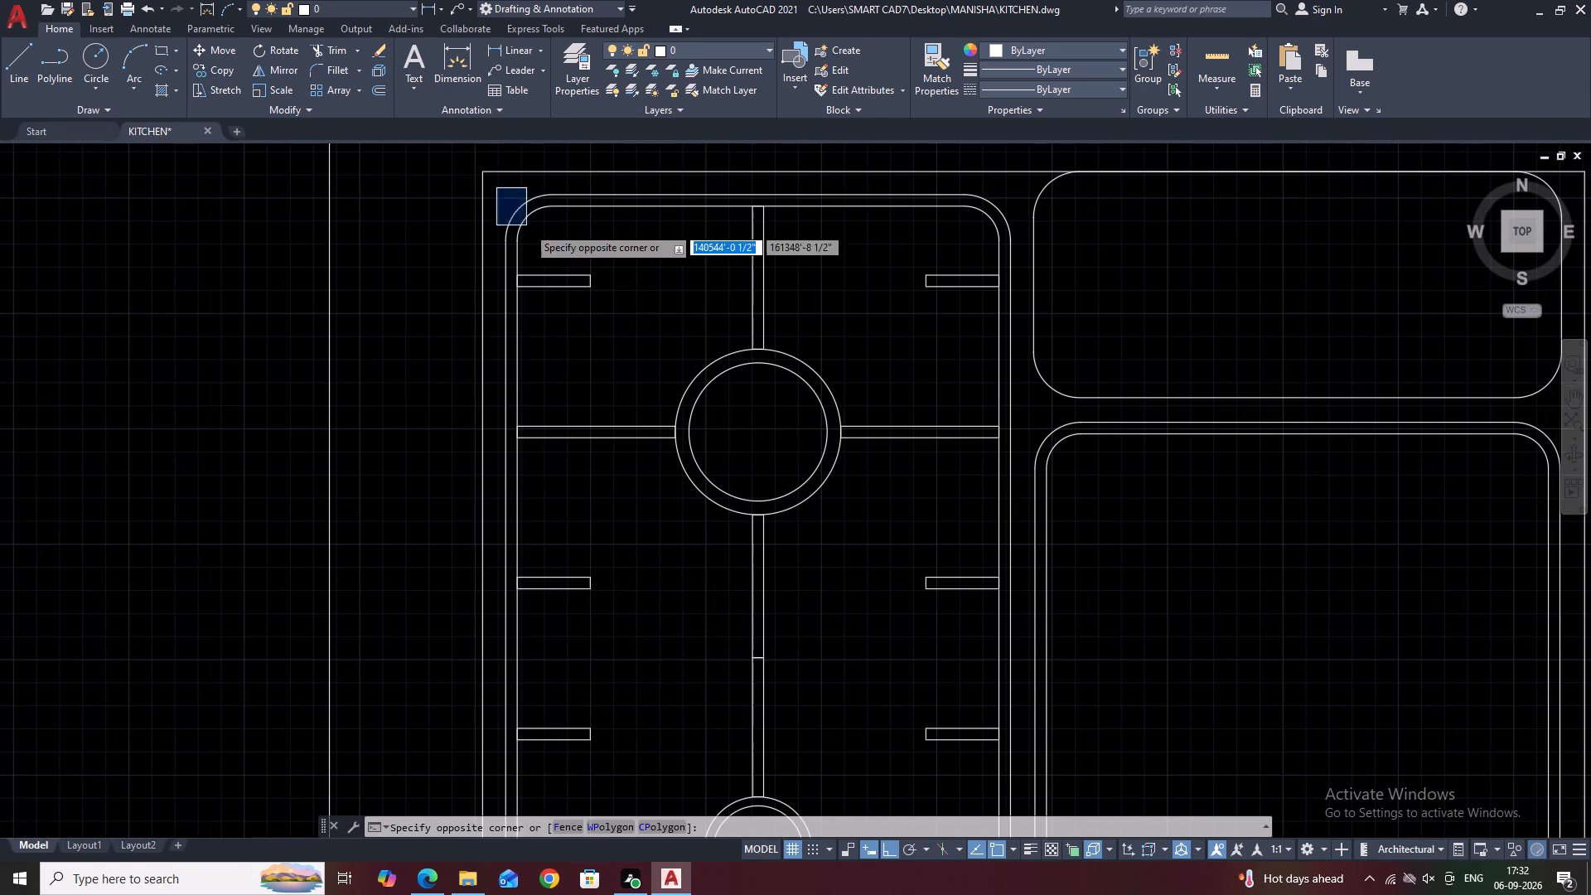
click(722, 572)
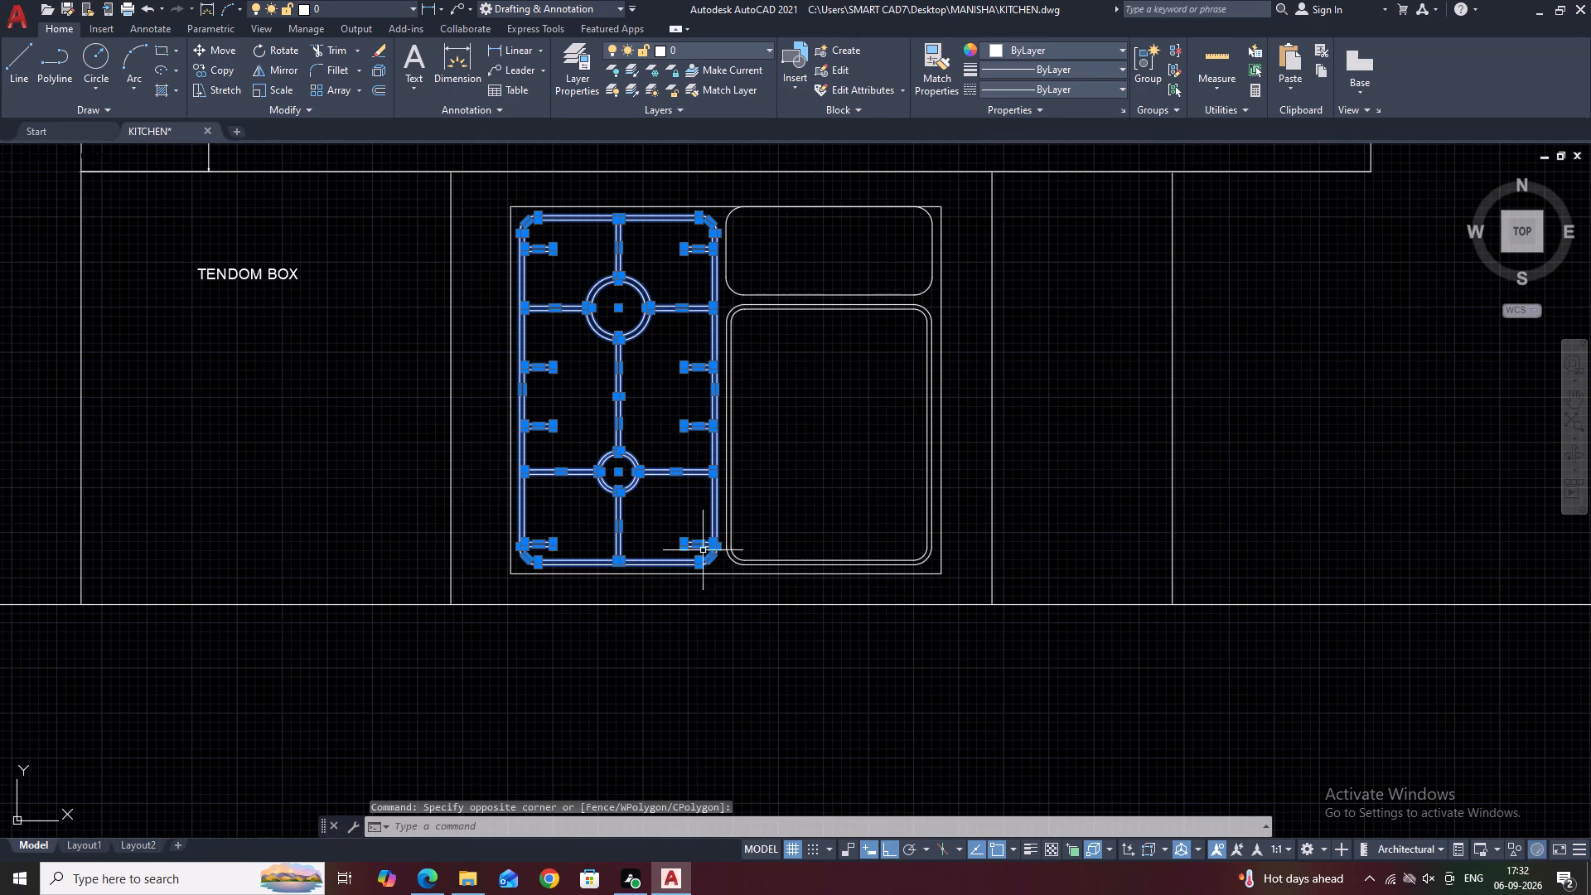
shift+scroll(634, 539, up, 2)
scroll(646, 574, up, 2)
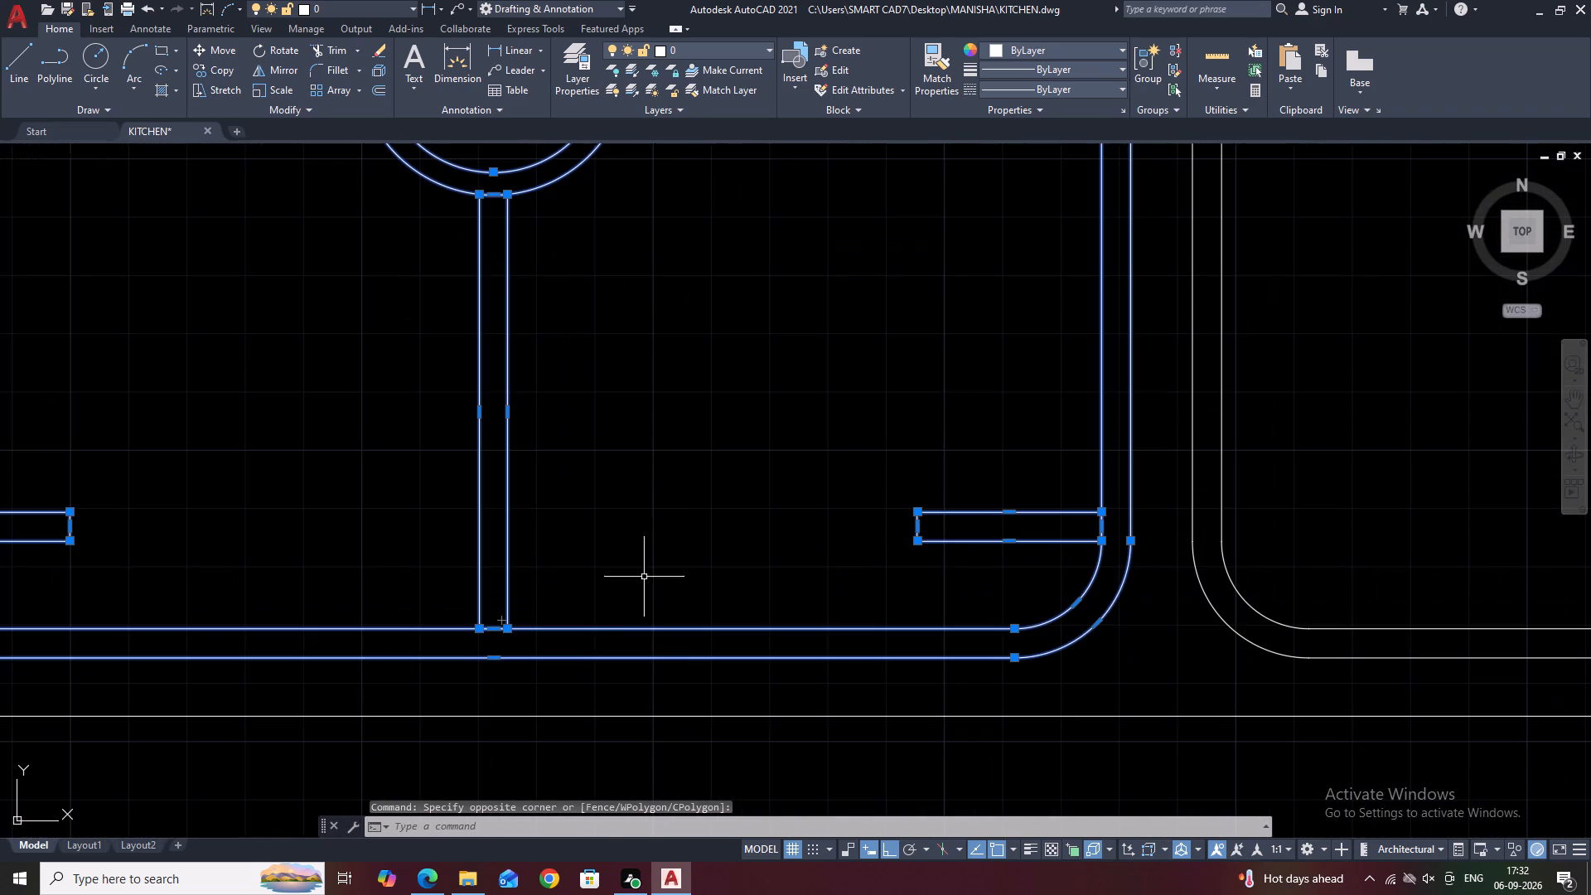
drag(685, 680, 686, 631)
click(670, 588)
shift+drag(736, 685, 737, 680)
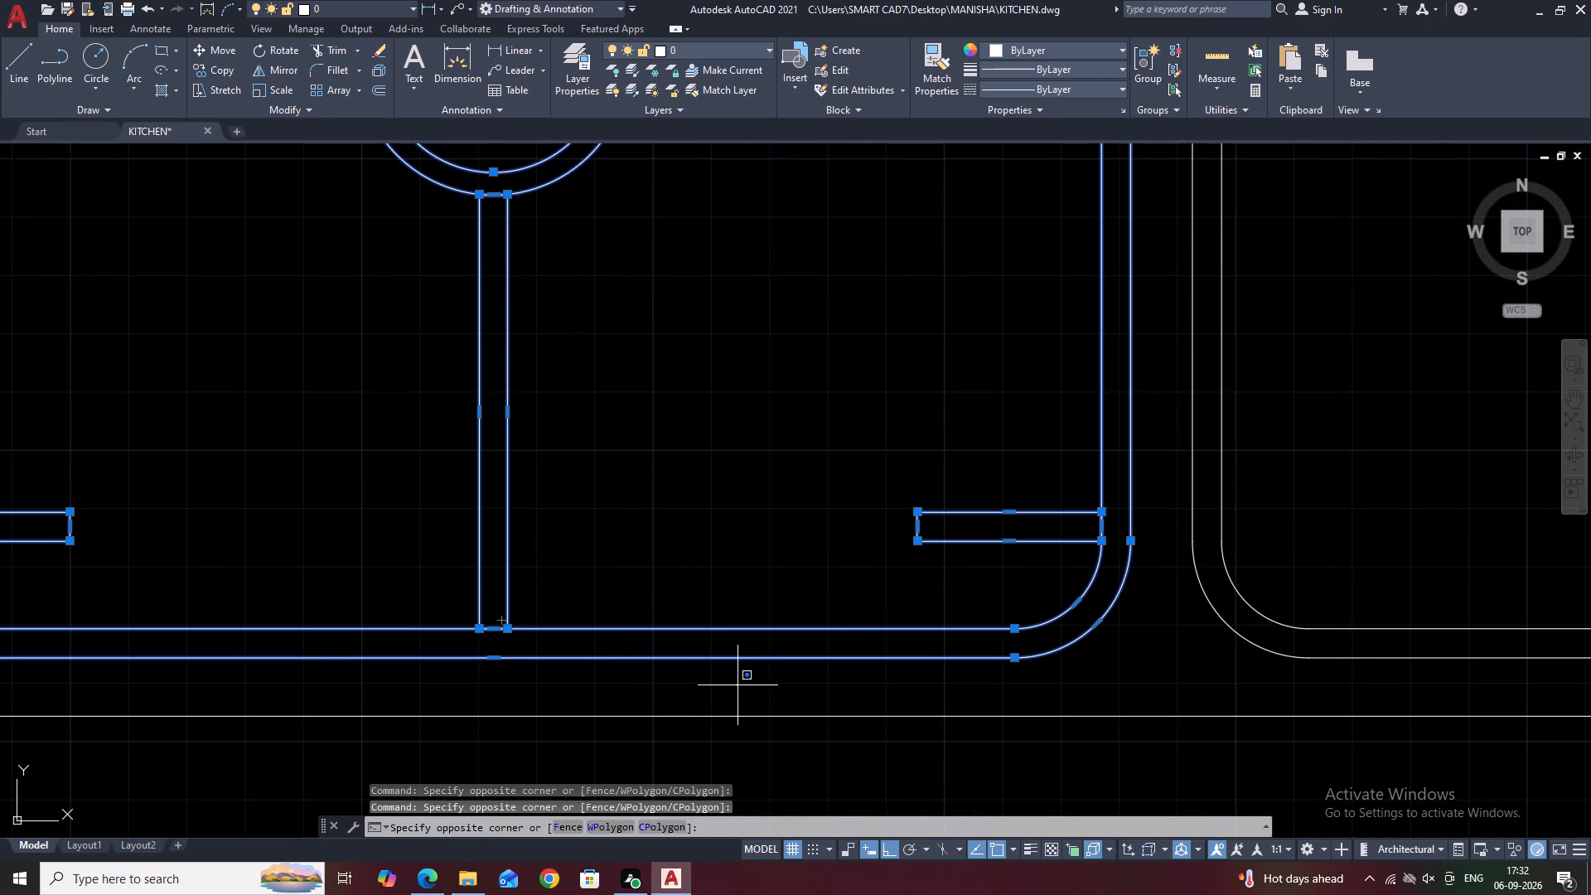
shift+drag(737, 680, 691, 592)
shift+drag(648, 535, 640, 525)
scroll(654, 526, down, 7)
middle_drag(679, 484, 679, 493)
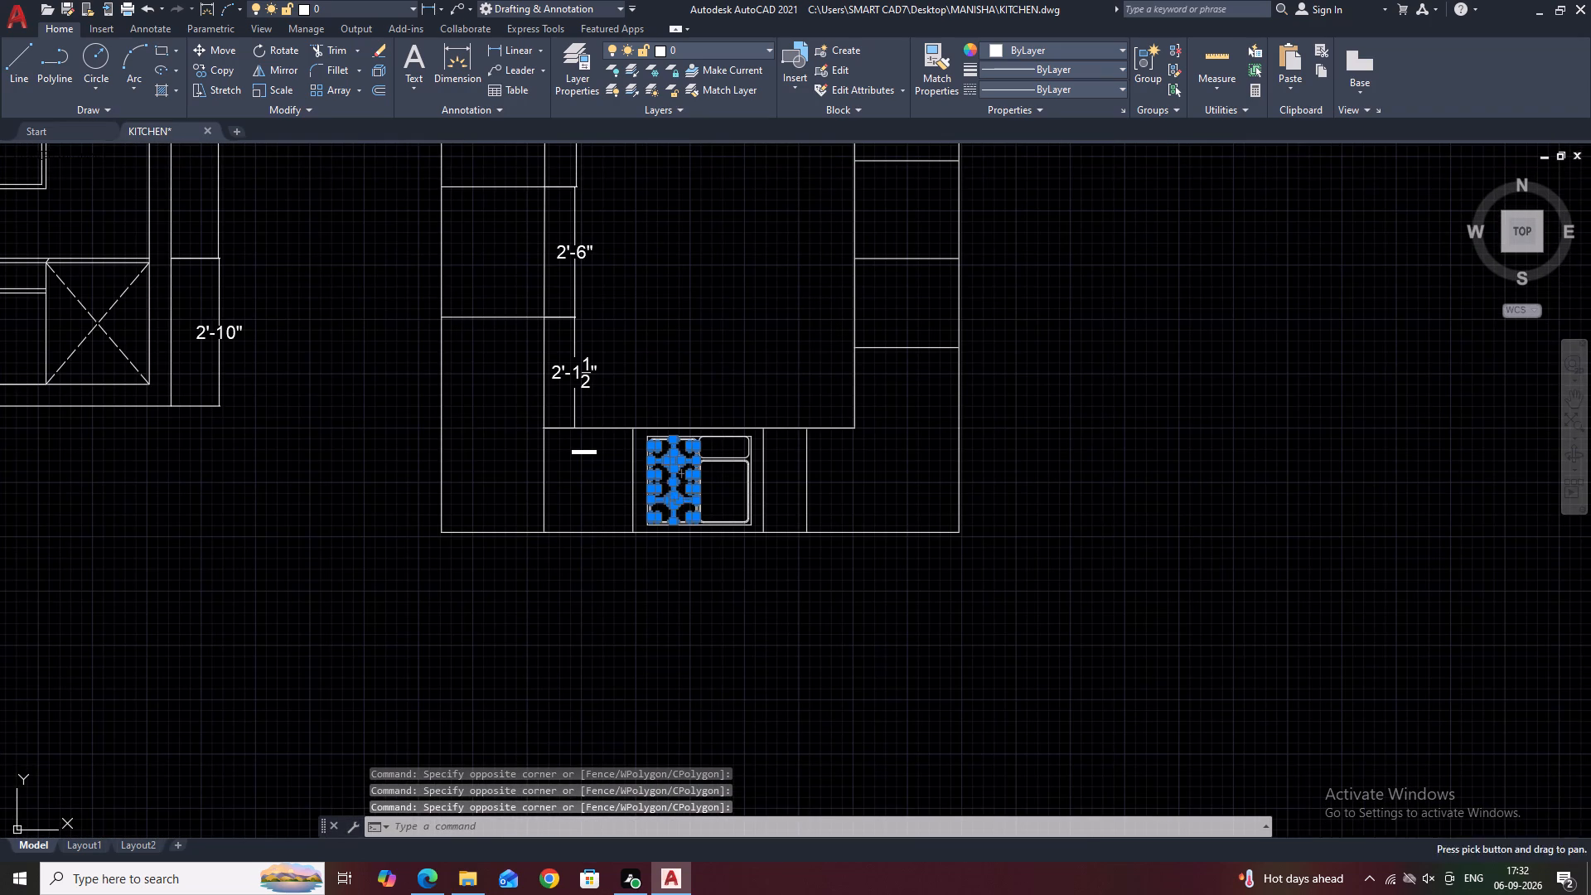
key(c)
key(o)
key(space)
click(665, 470)
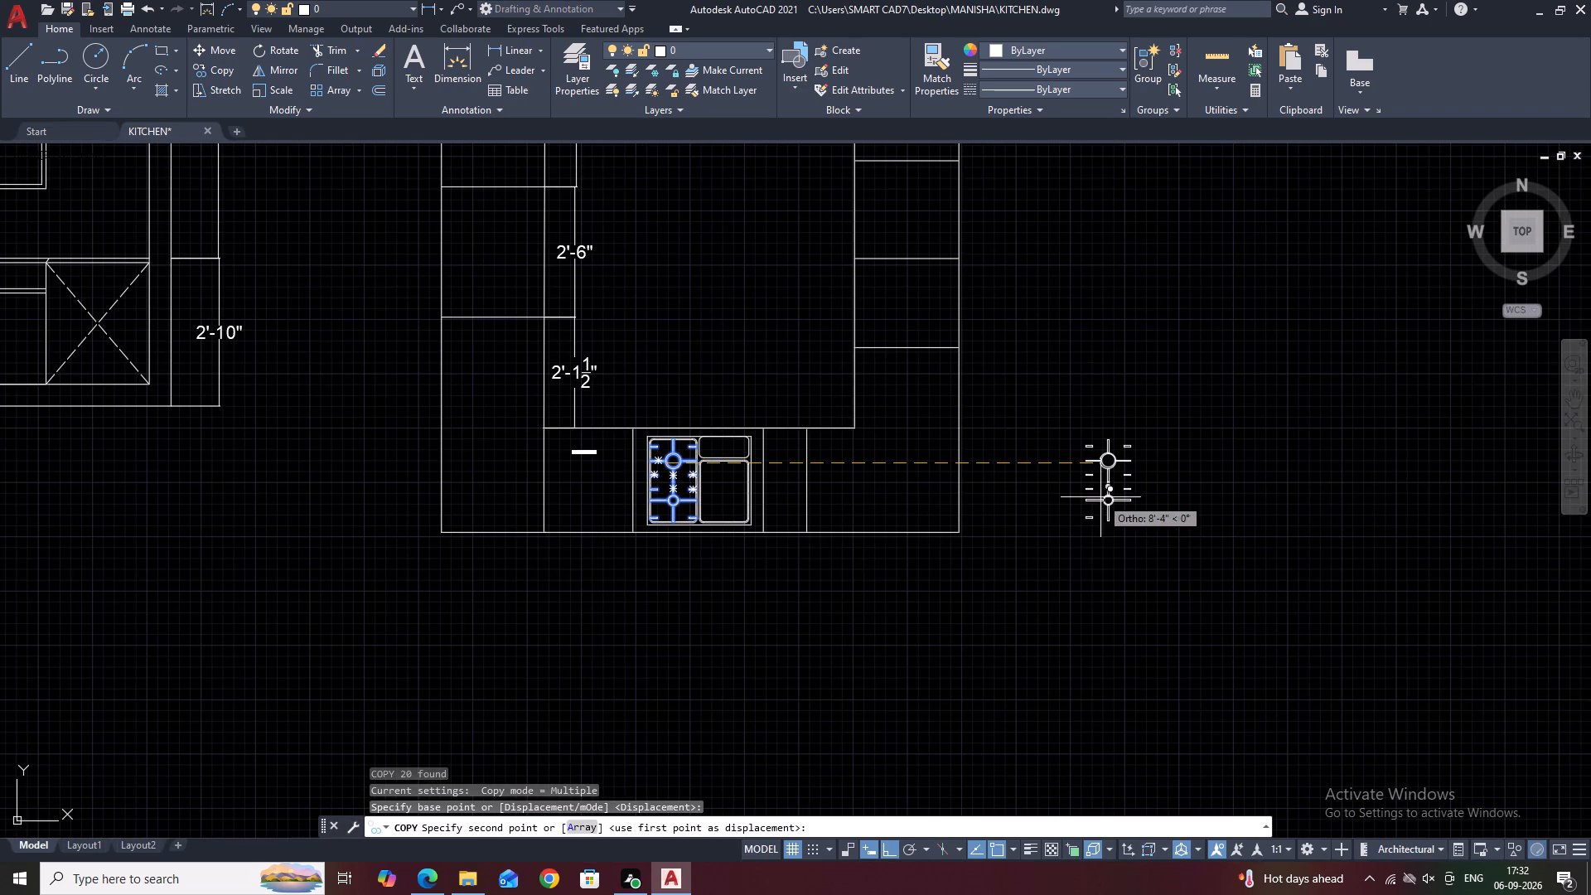
click(1100, 497)
key(Escape)
Scale the copied circles, strips and bars down freehand to about one third size, based on a point on the central vertical strip.
drag(1078, 394, 1080, 411)
click(1145, 598)
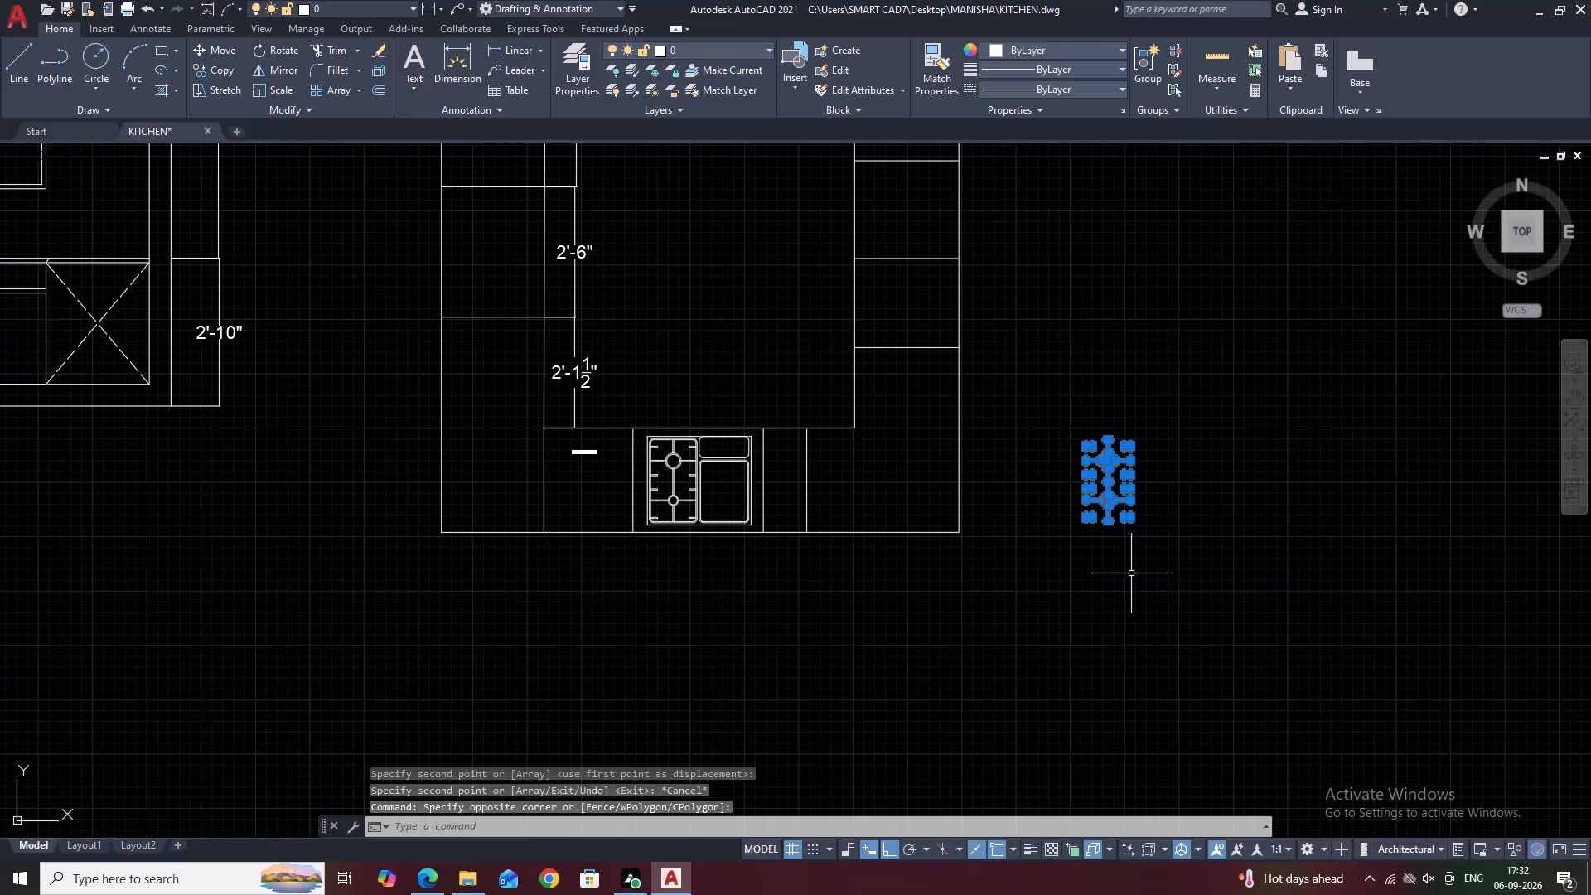
text(SC)
key(space)
scroll(1129, 529, up, 2)
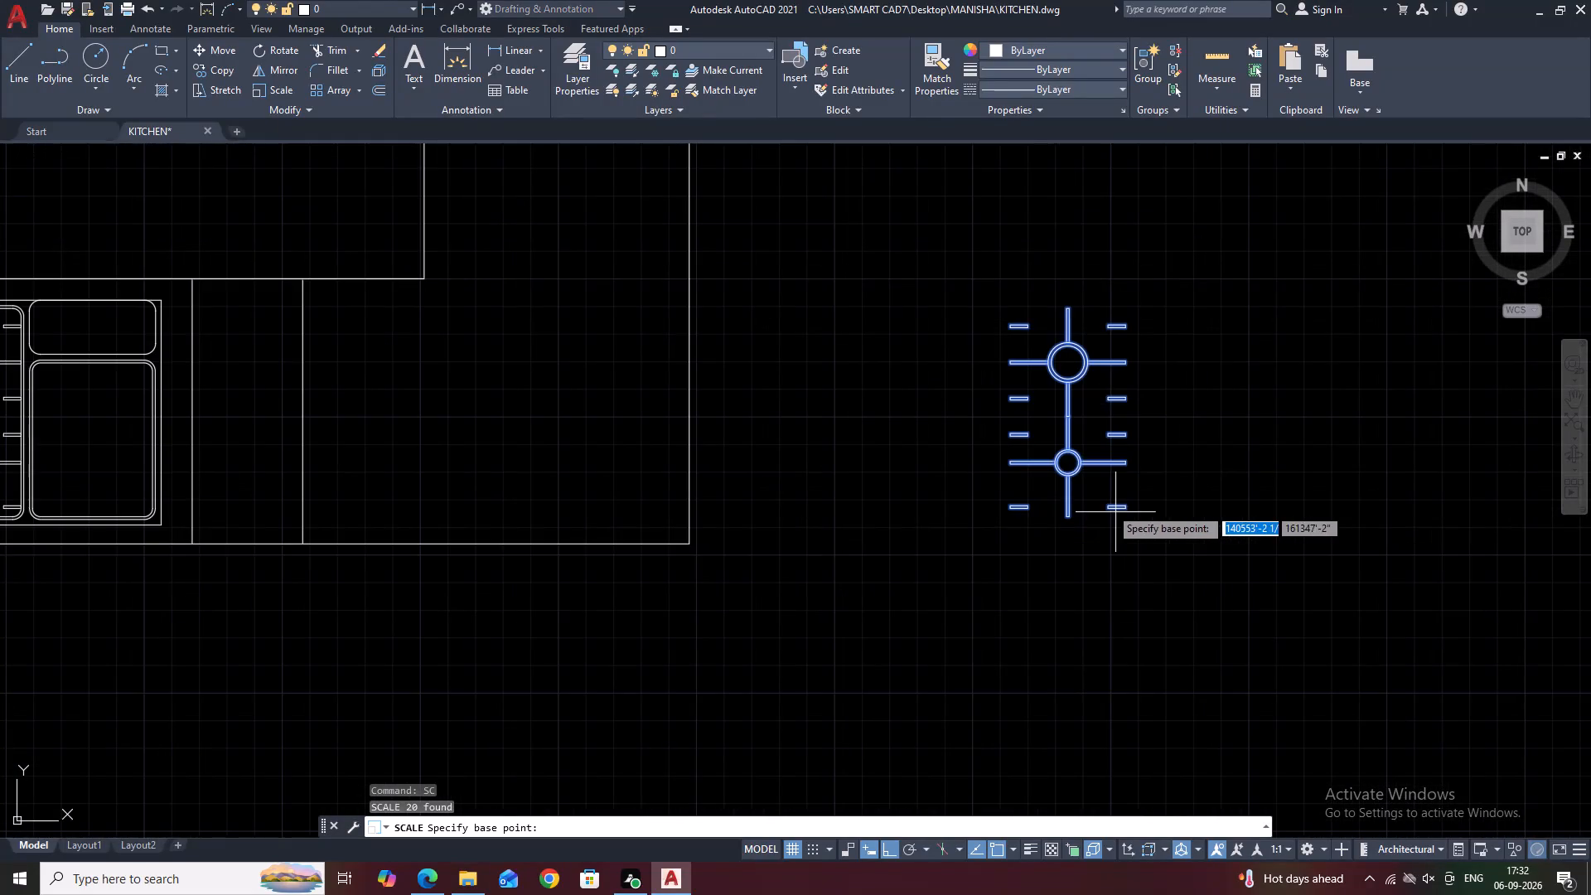
scroll(1060, 433, up, 2)
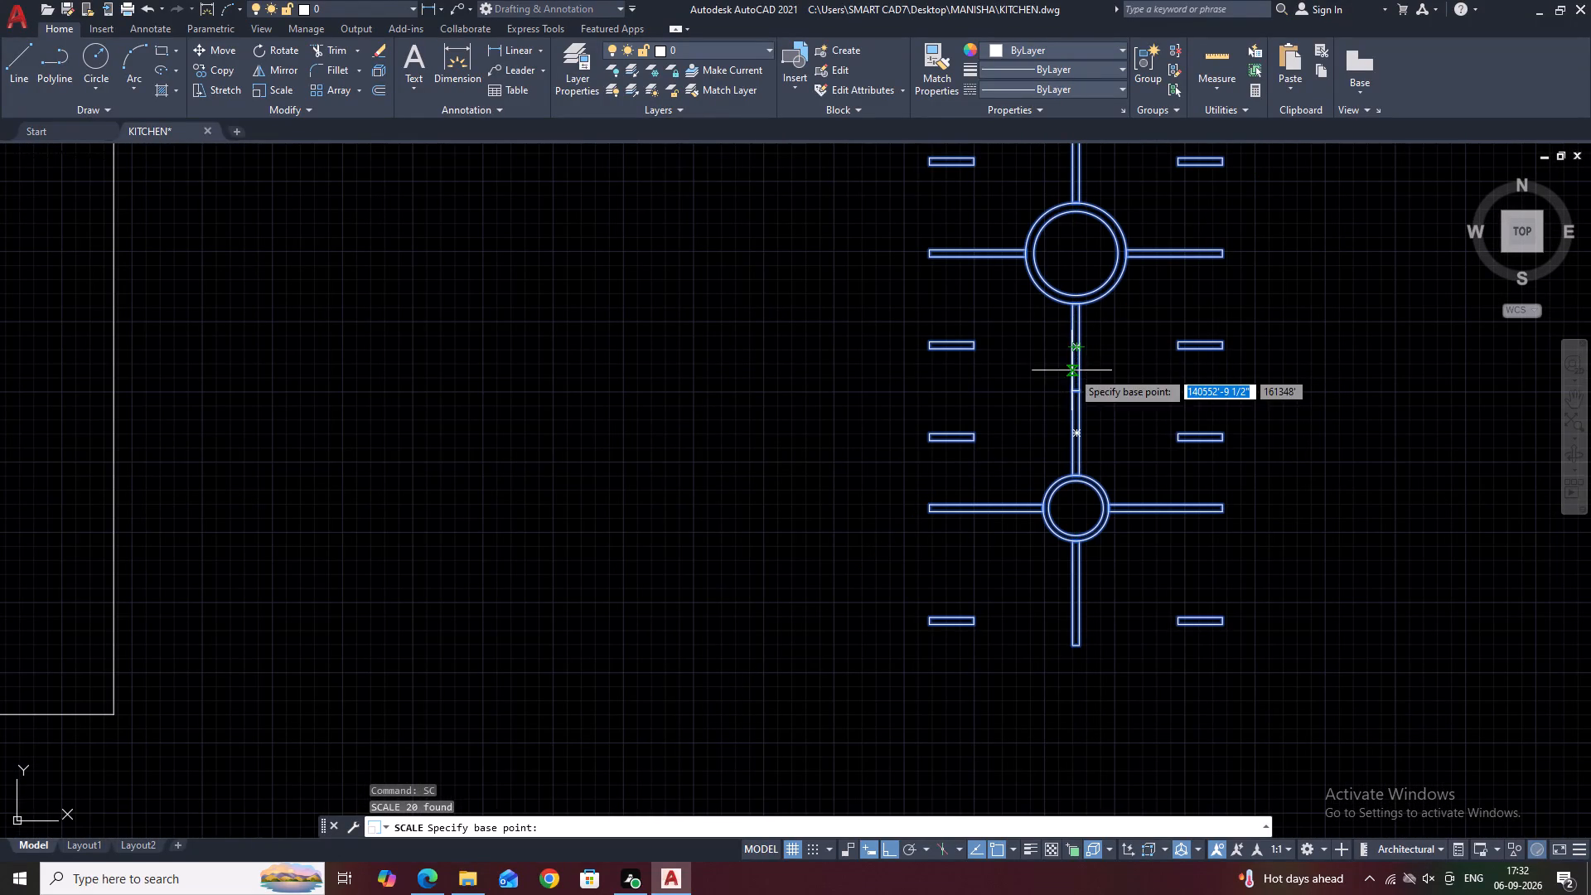
click(1076, 348)
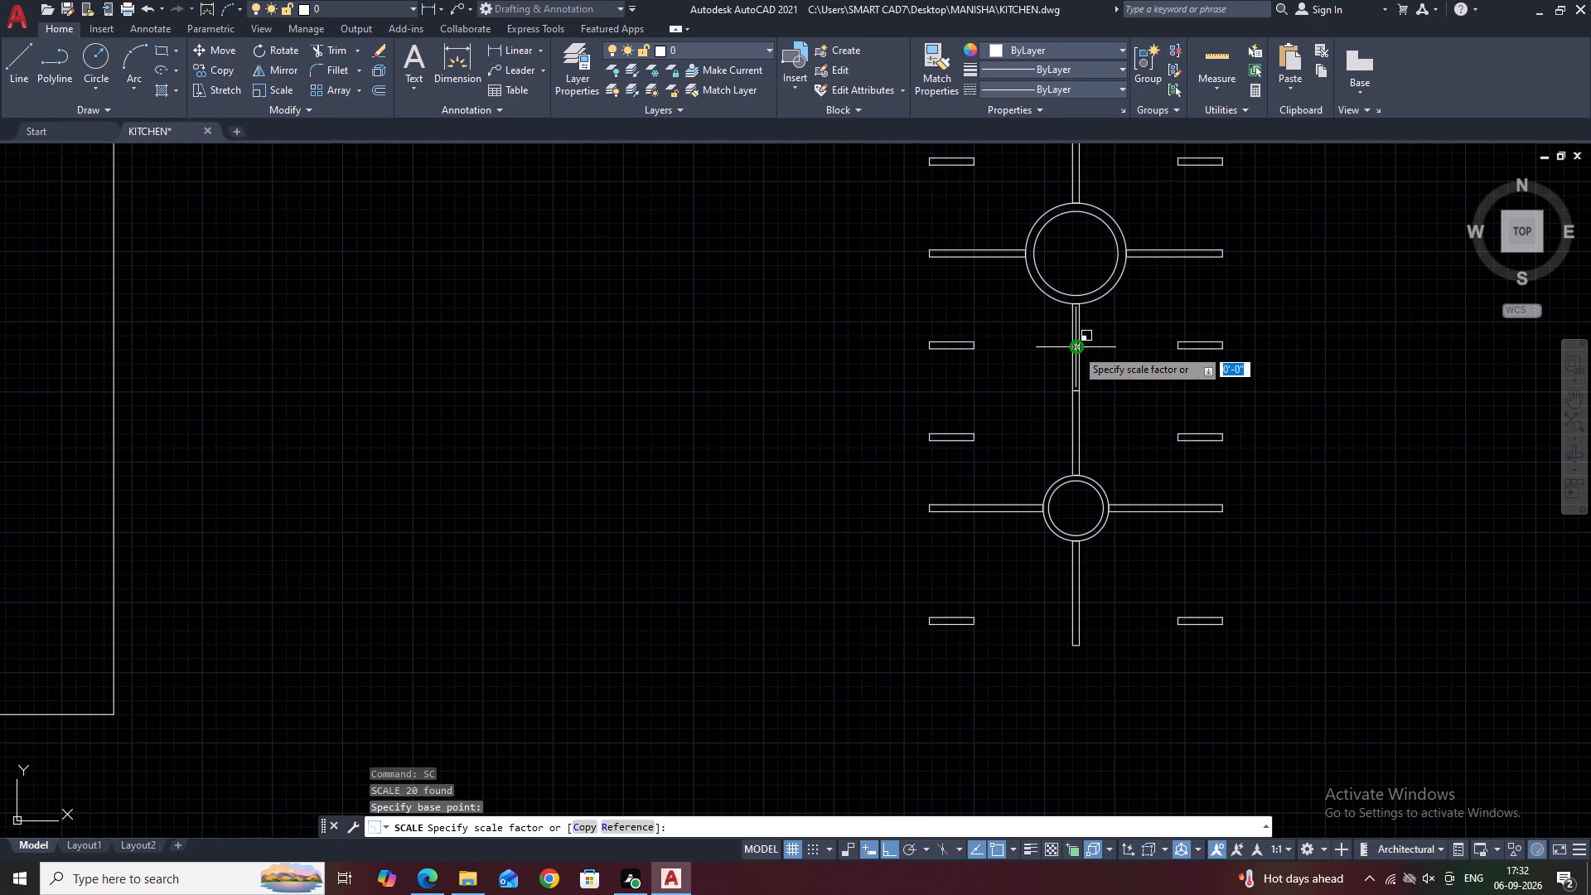
click(1157, 402)
Move the reduced copy by the bottom midpoint of its vertical strip to the bottom midpoint of the large right basin's inner outline.
scroll(1139, 267, down, 1)
middle_drag(1167, 261, 1157, 328)
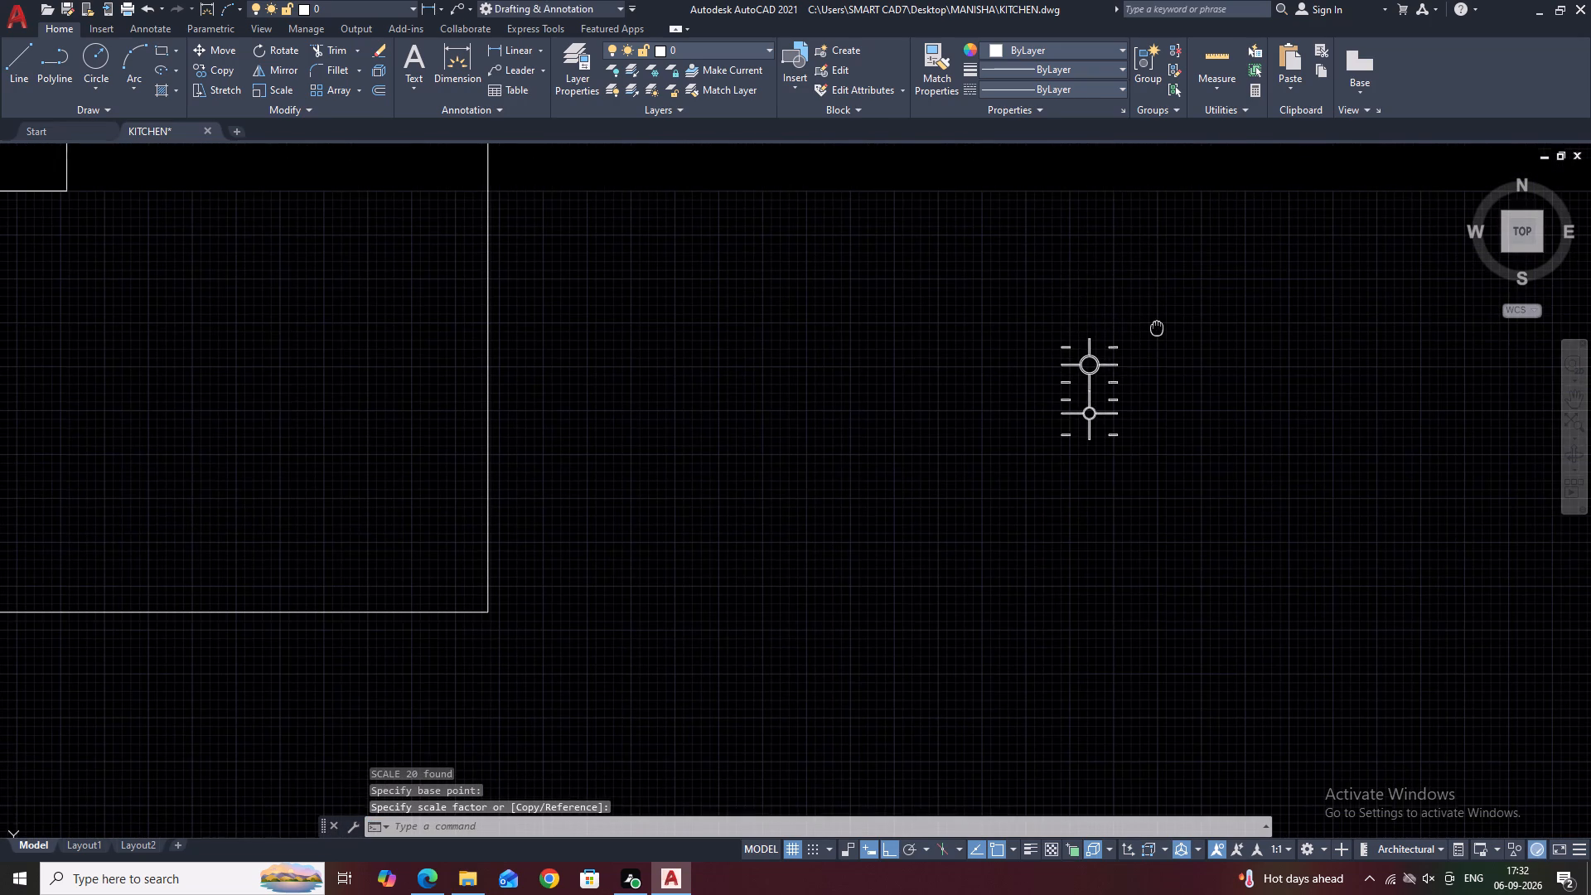
drag(1174, 268, 1161, 317)
click(1042, 572)
middle_drag(999, 497, 1079, 472)
scroll(1080, 466, down, 2)
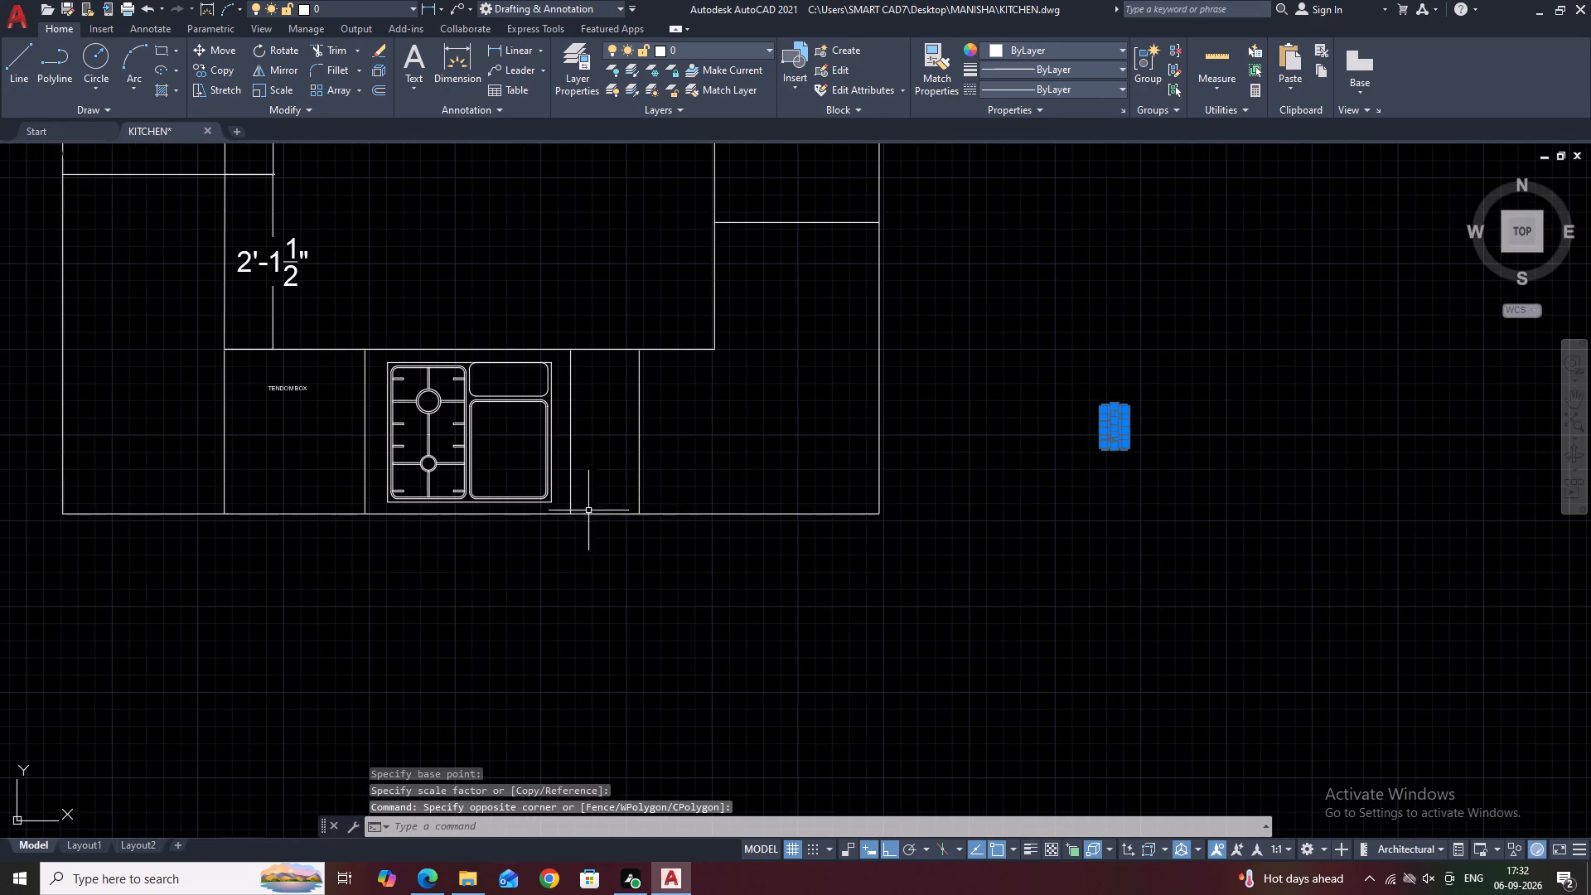
scroll(1160, 426, up, 2)
middle_drag(974, 477, 1104, 424)
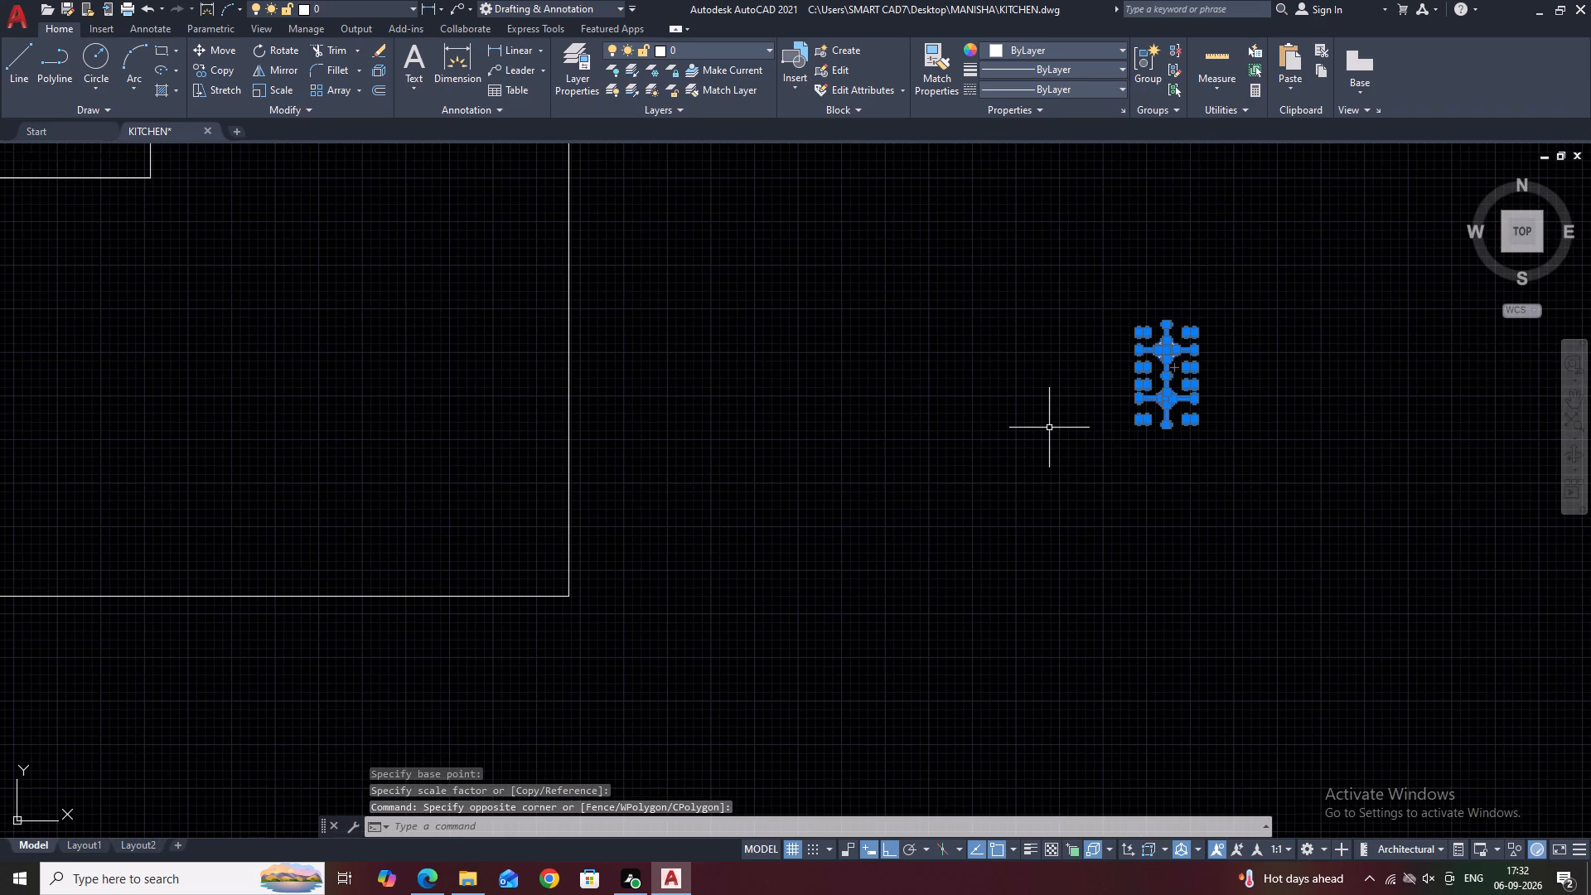
text(M)
key(space)
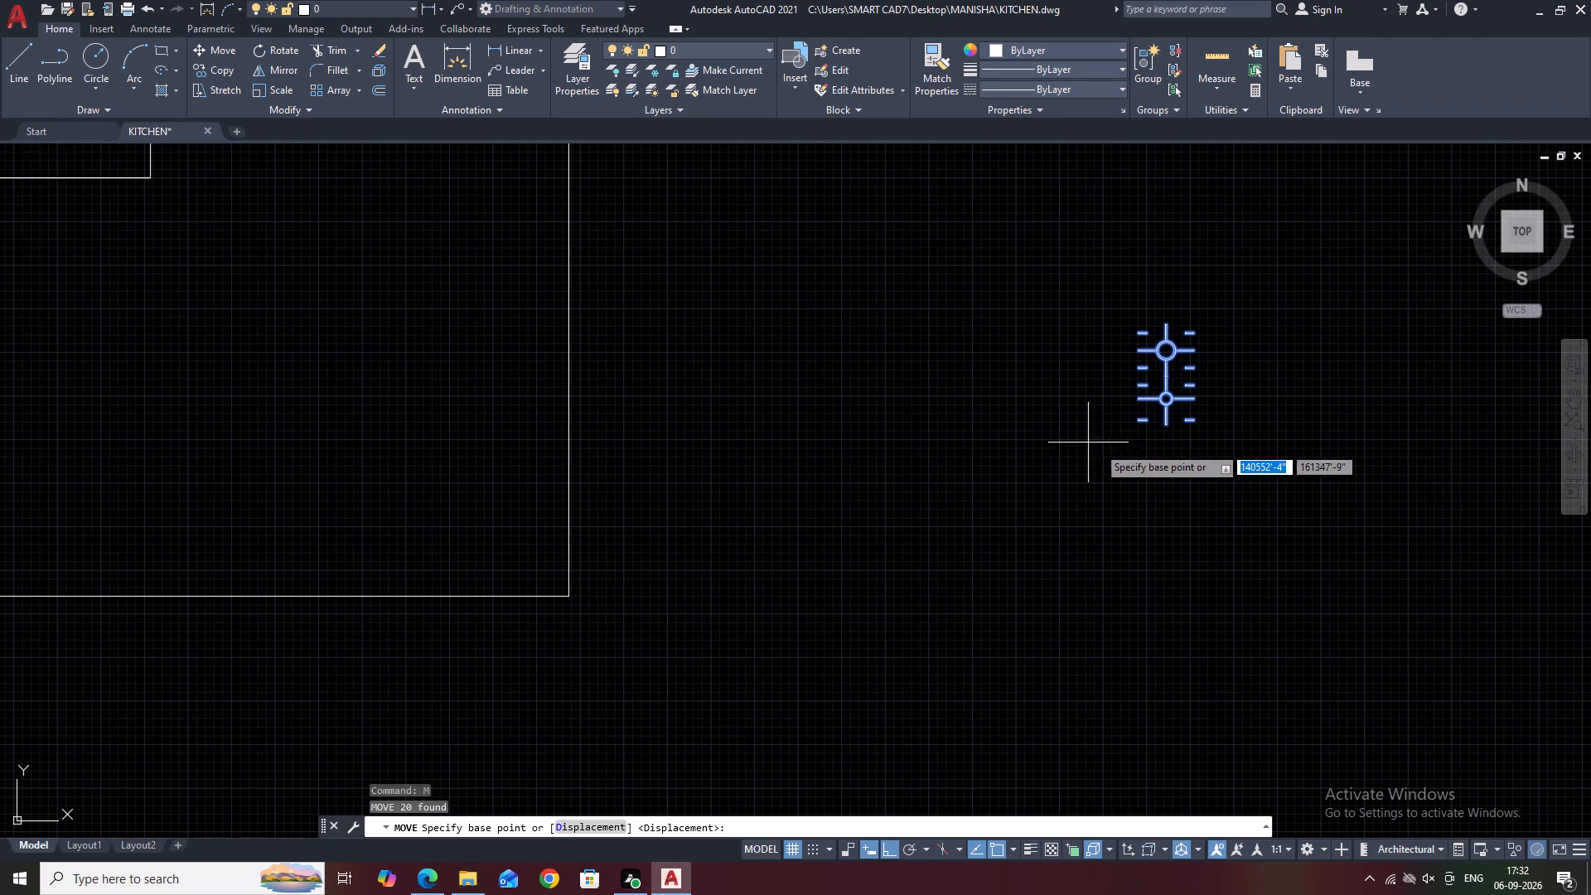
scroll(1182, 421, up, 4)
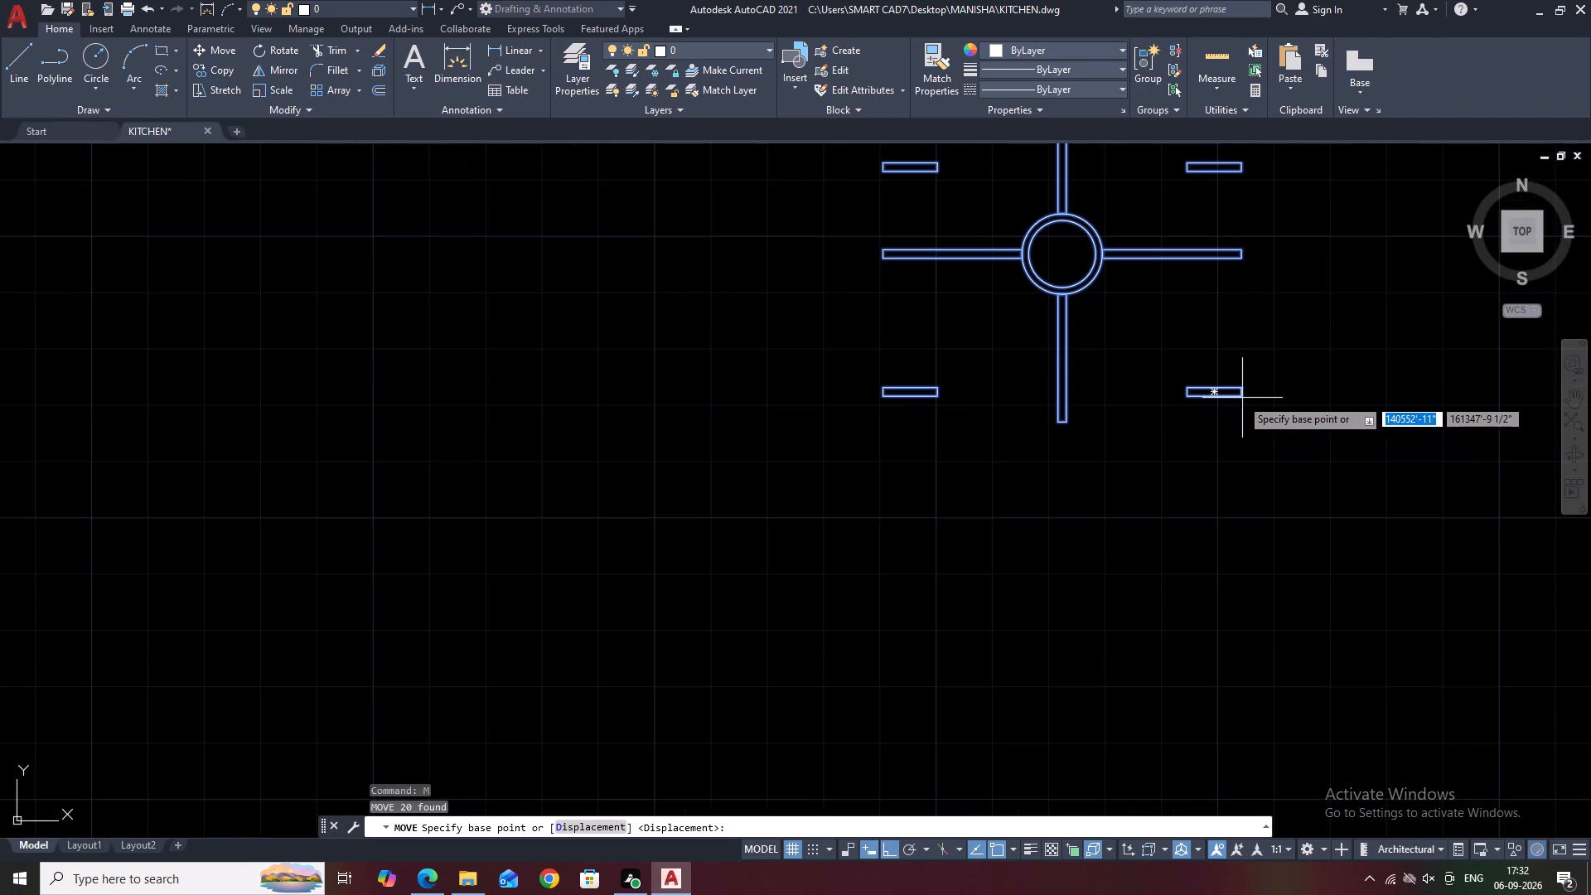
scroll(1056, 431, up, 1)
click(1061, 417)
scroll(1055, 417, down, 3)
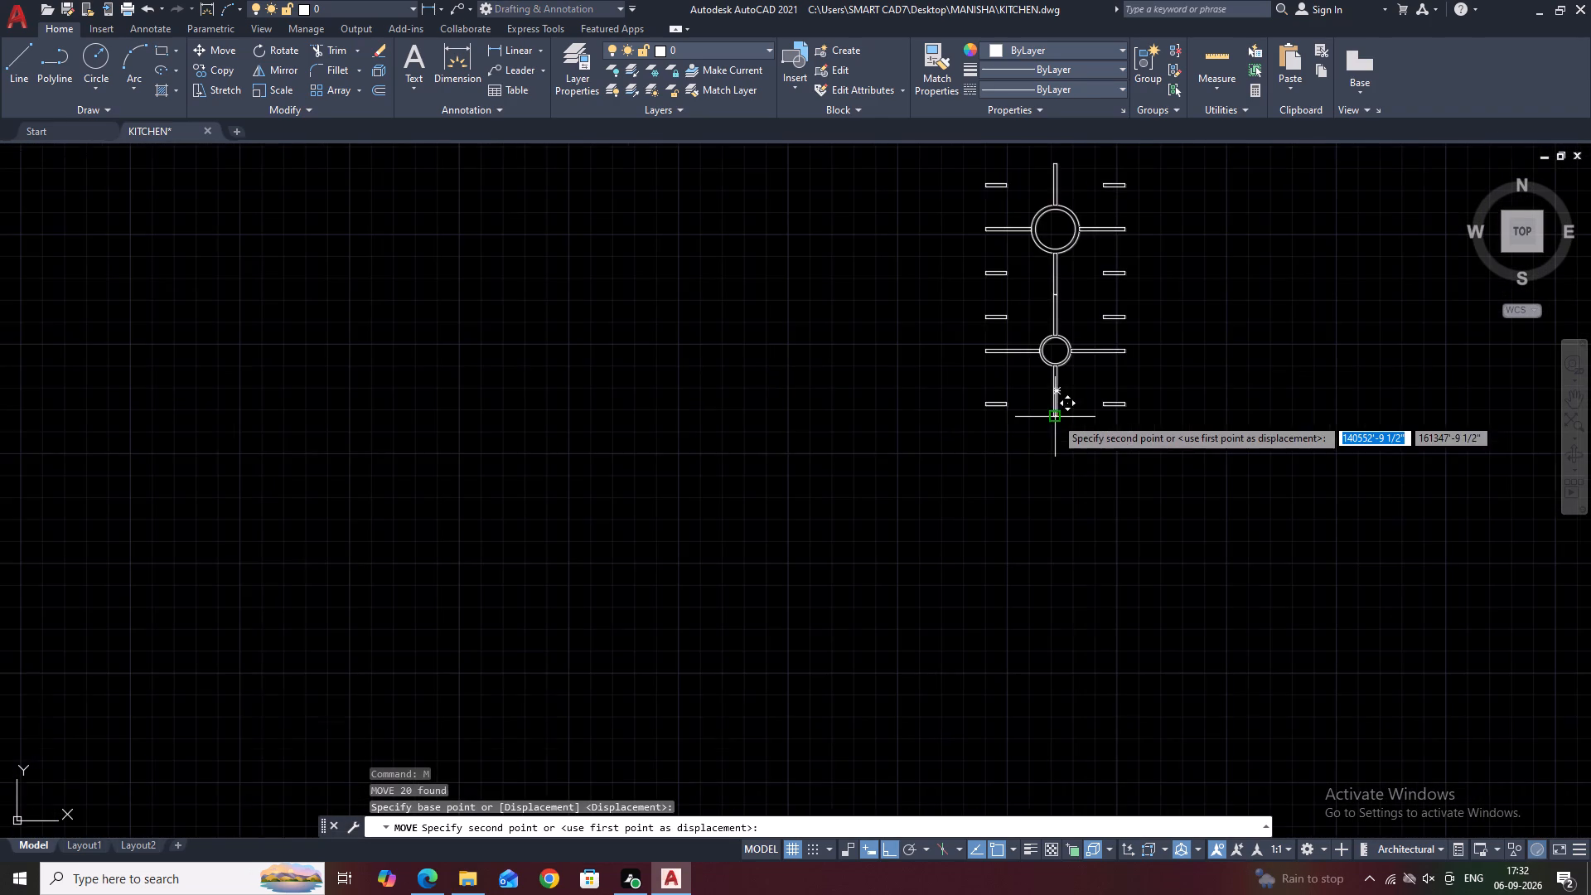
scroll(950, 439, down, 2)
scroll(857, 421, down, 1)
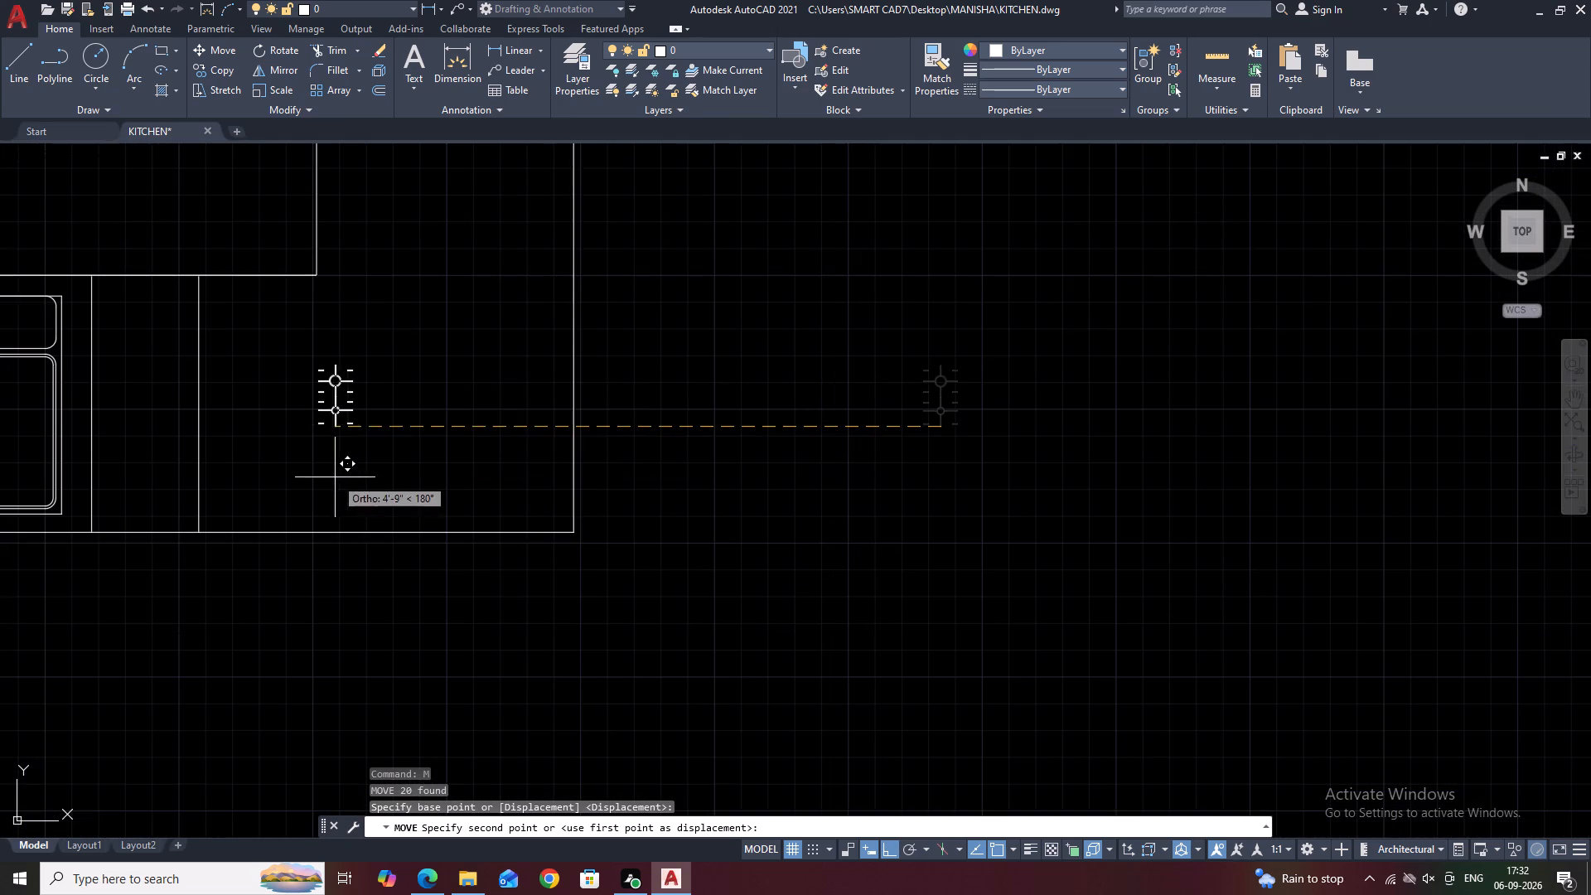
scroll(883, 481, down, 4)
scroll(766, 484, up, 3)
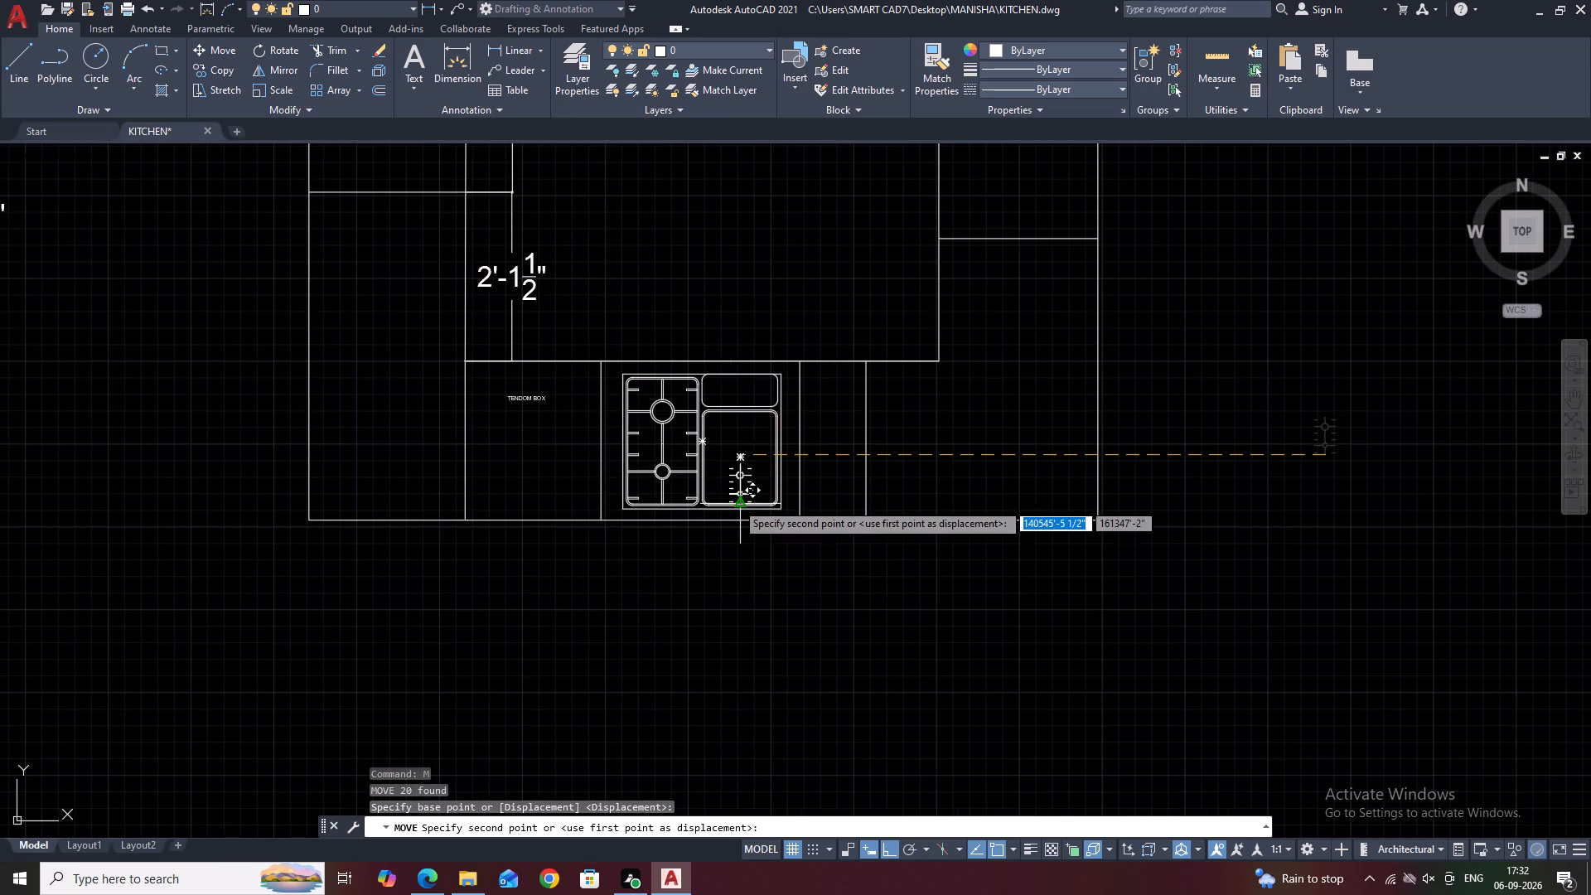
scroll(736, 502, up, 2)
click(742, 510)
middle_drag(820, 509, 999, 487)
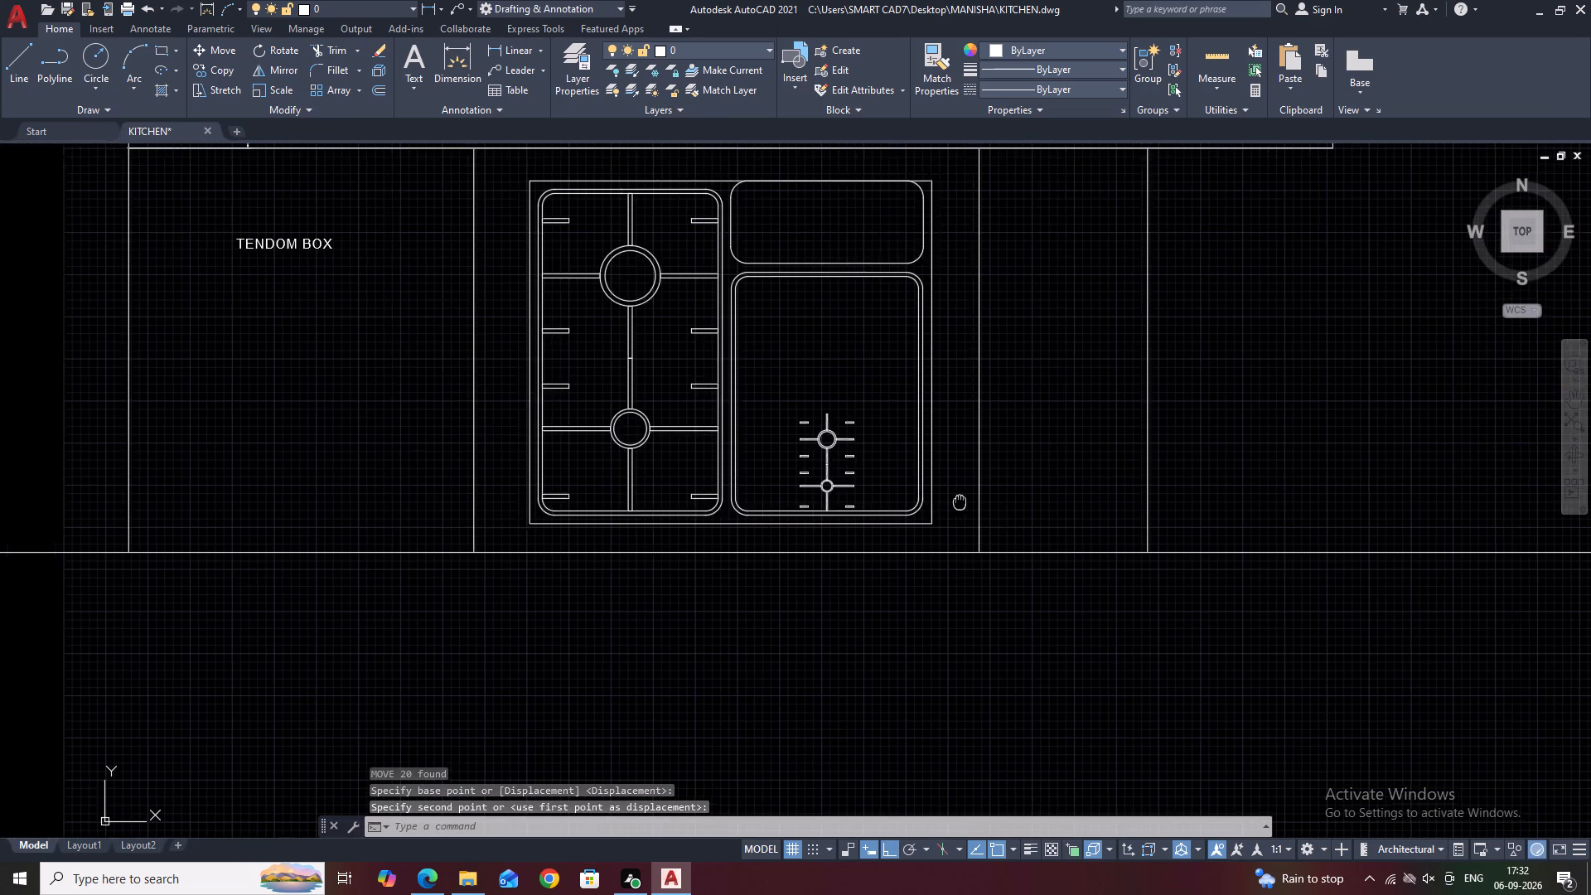
Scale the reduced copy by reference from its vertical strip's bottom midpoint, taking the strip's full height up to the large right basin's top inner outline.
middle_drag(999, 487, 1066, 434)
scroll(956, 405, up, 1)
drag(926, 278, 932, 288)
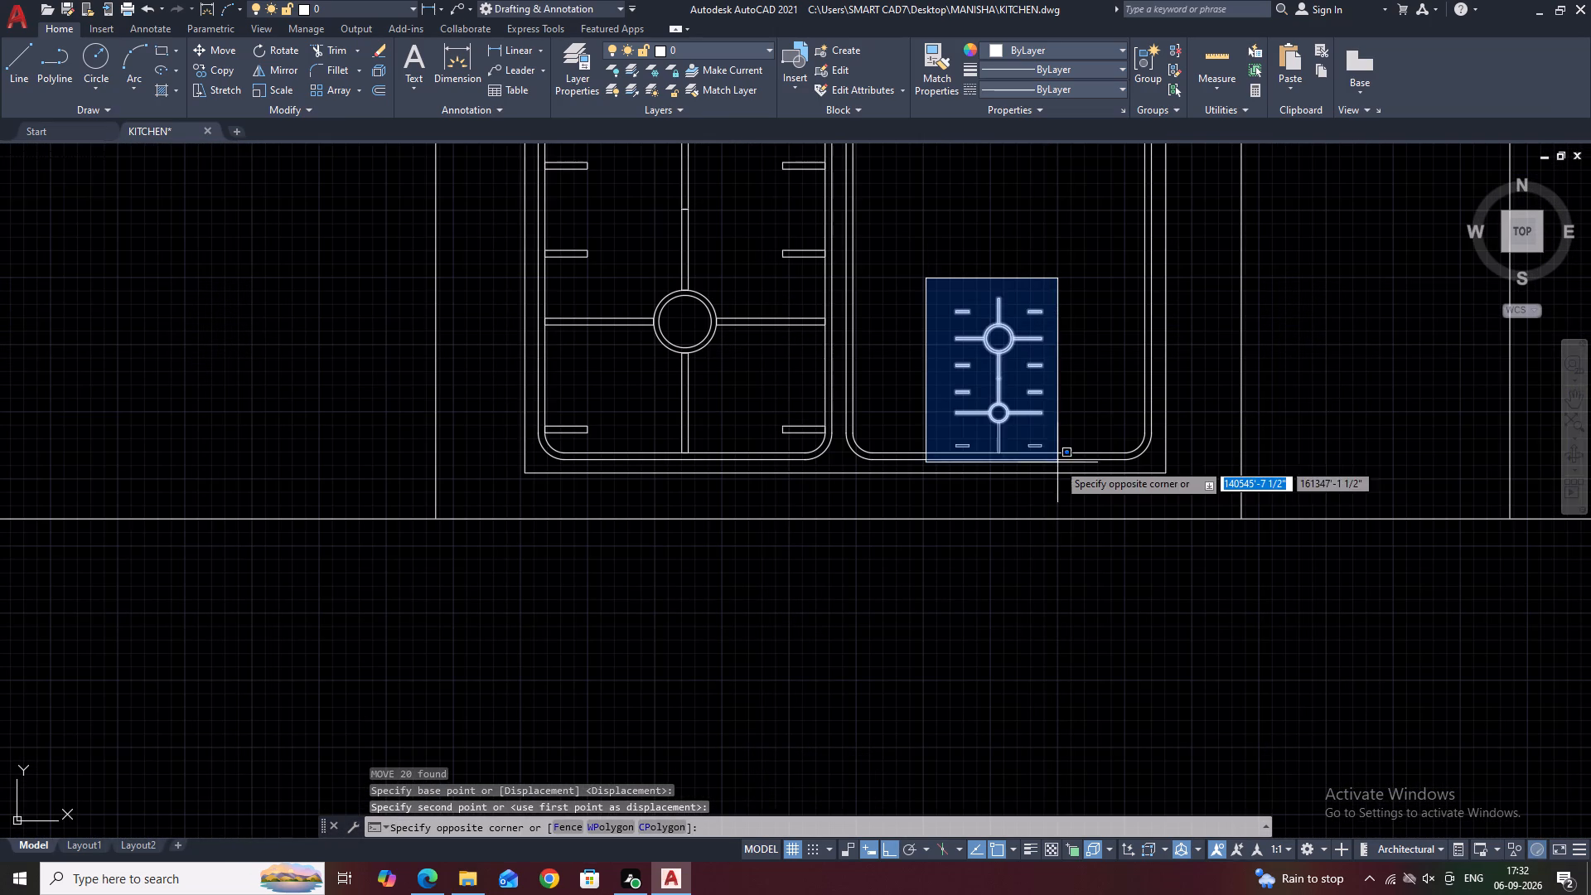
click(1065, 463)
middle_drag(1035, 389, 1068, 446)
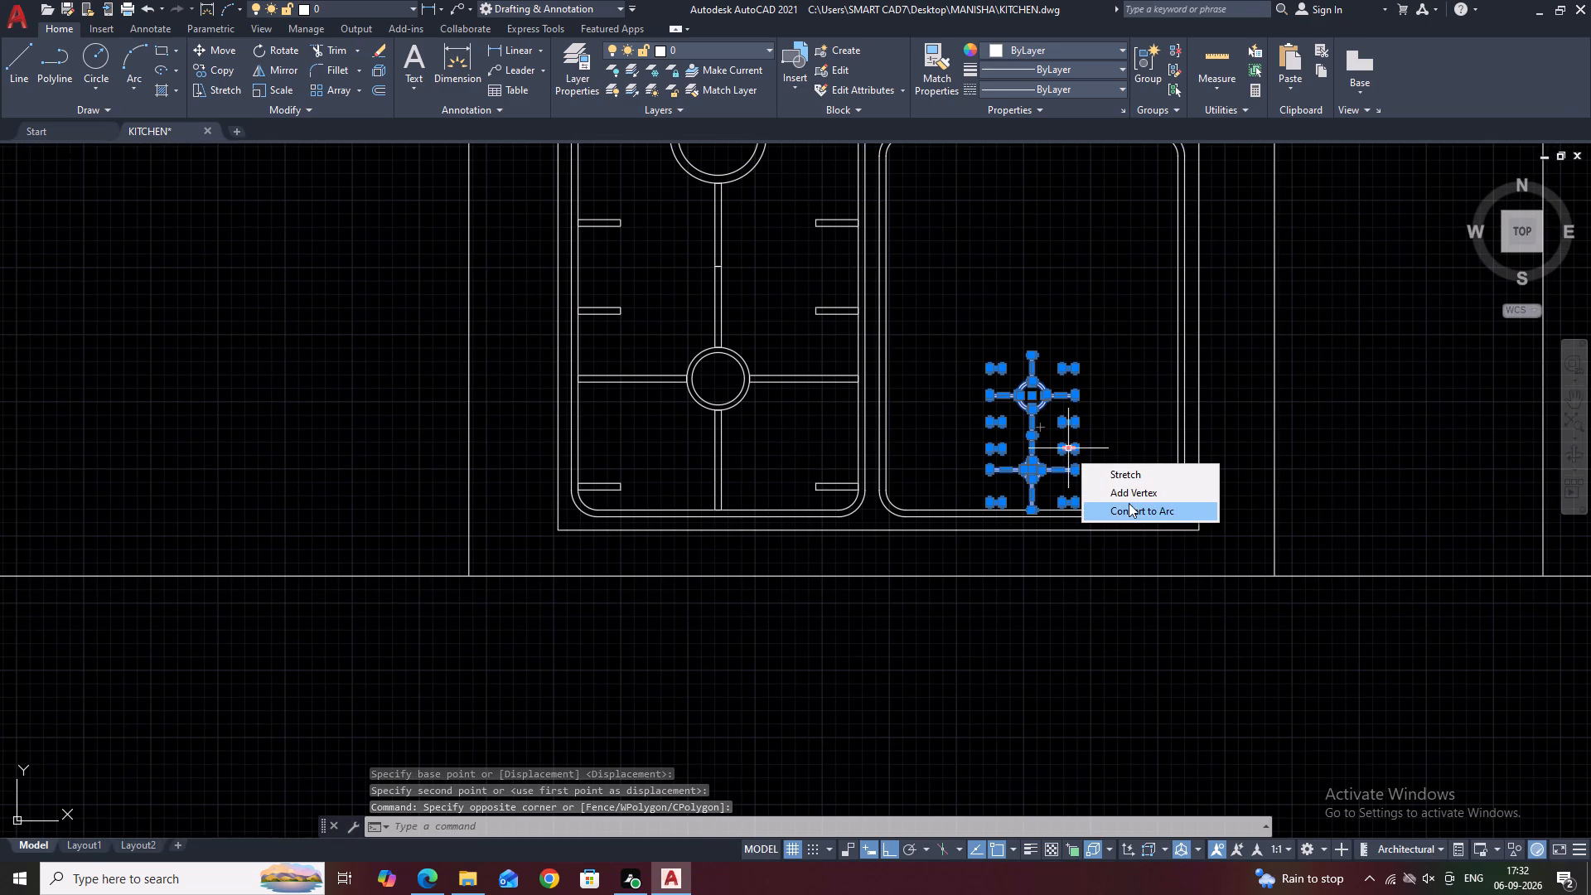
text(SC)
key(space)
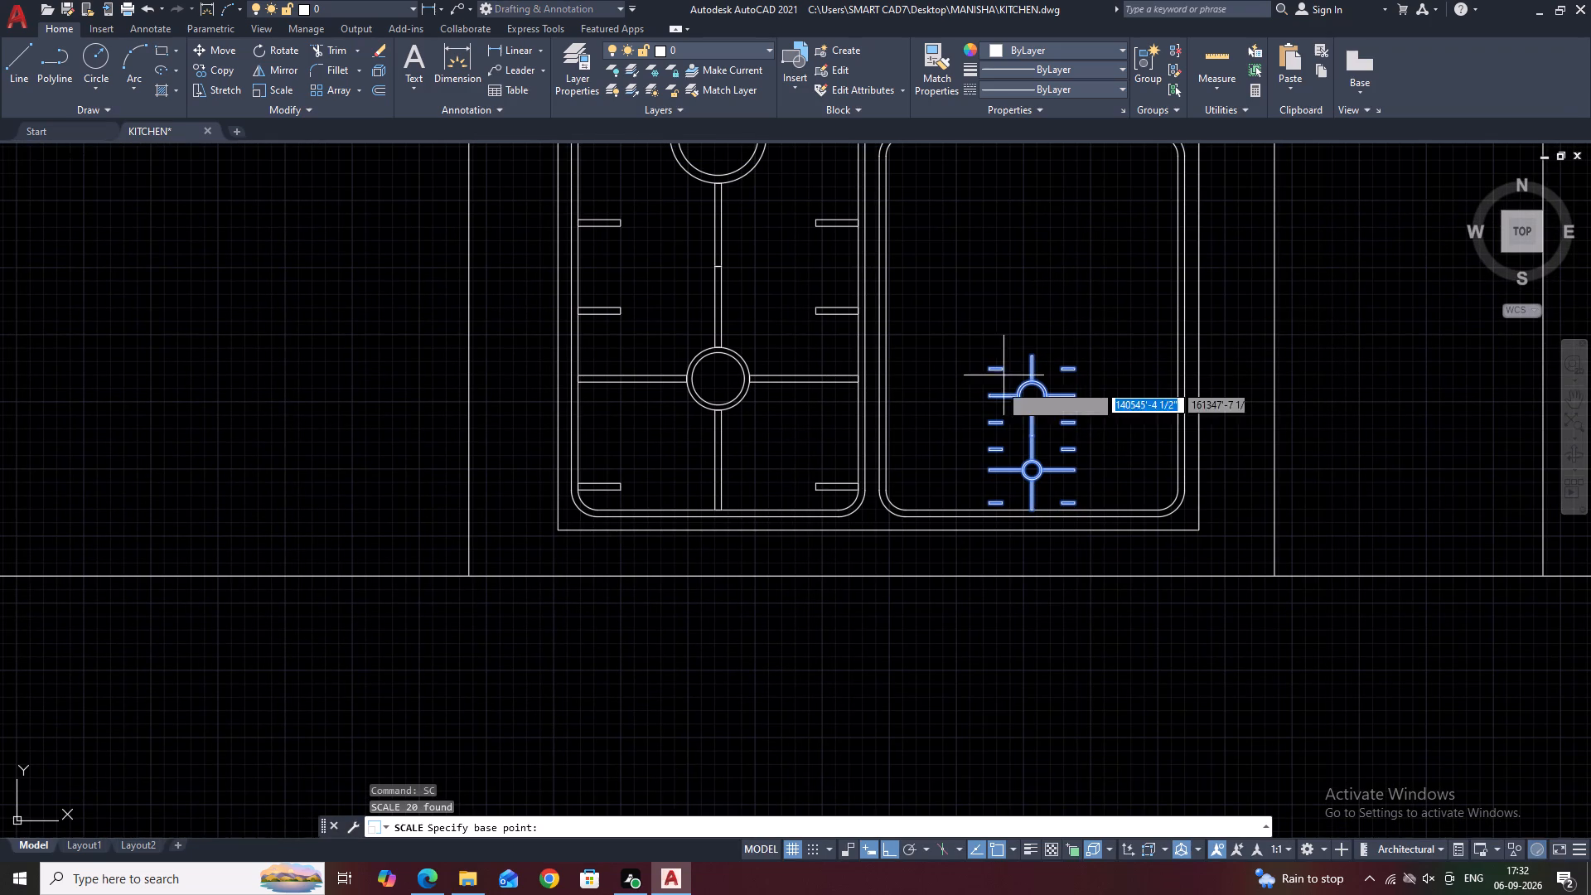
scroll(1026, 505, up, 4)
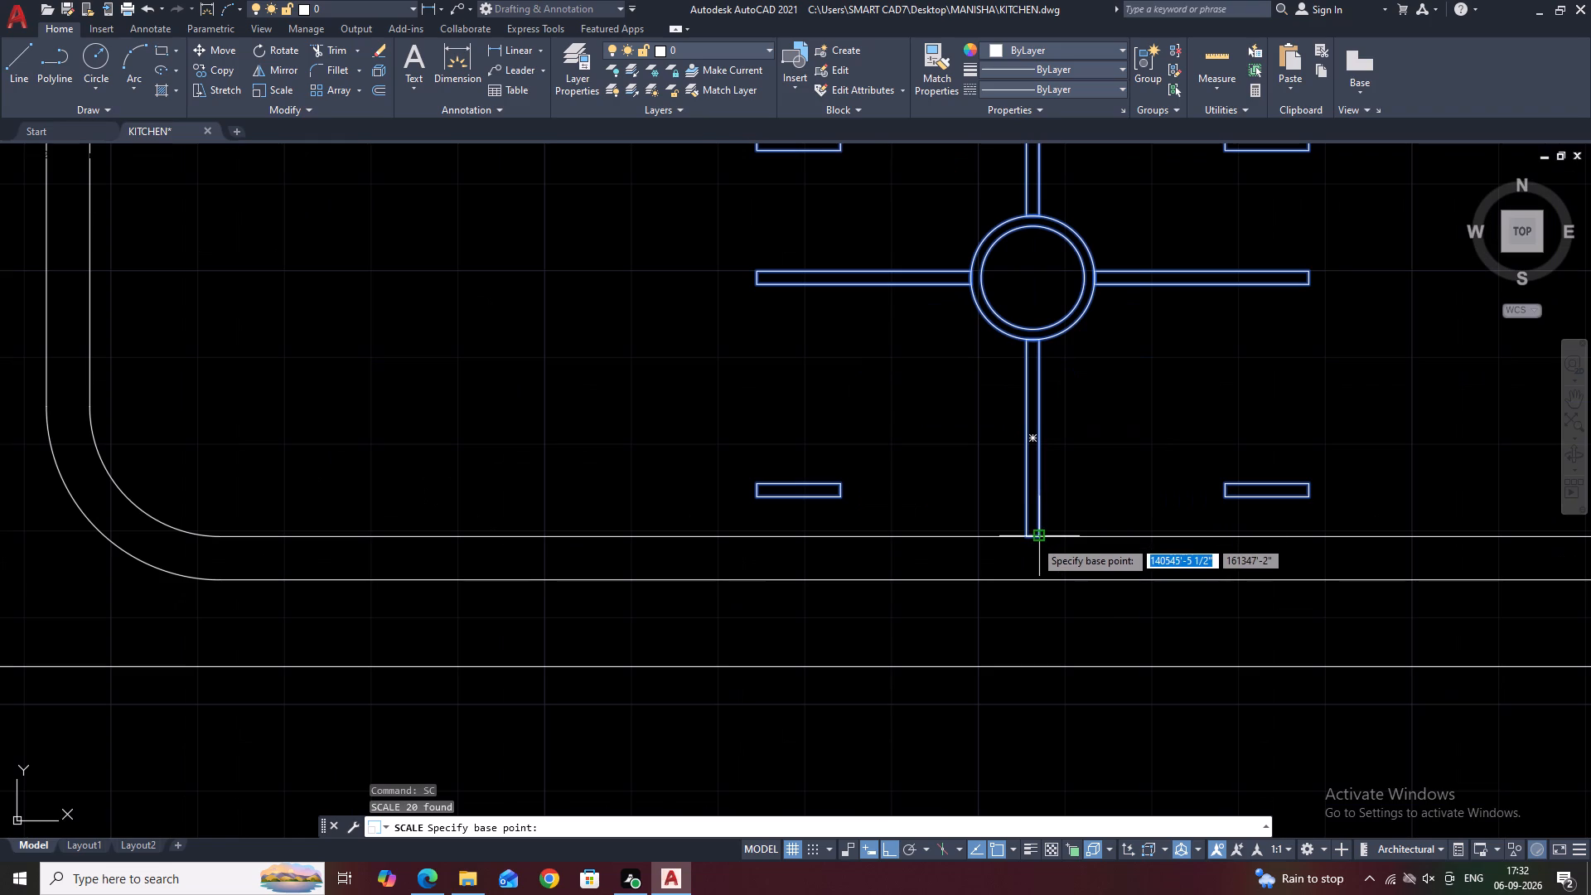
click(1032, 539)
scroll(1039, 509, down, 1)
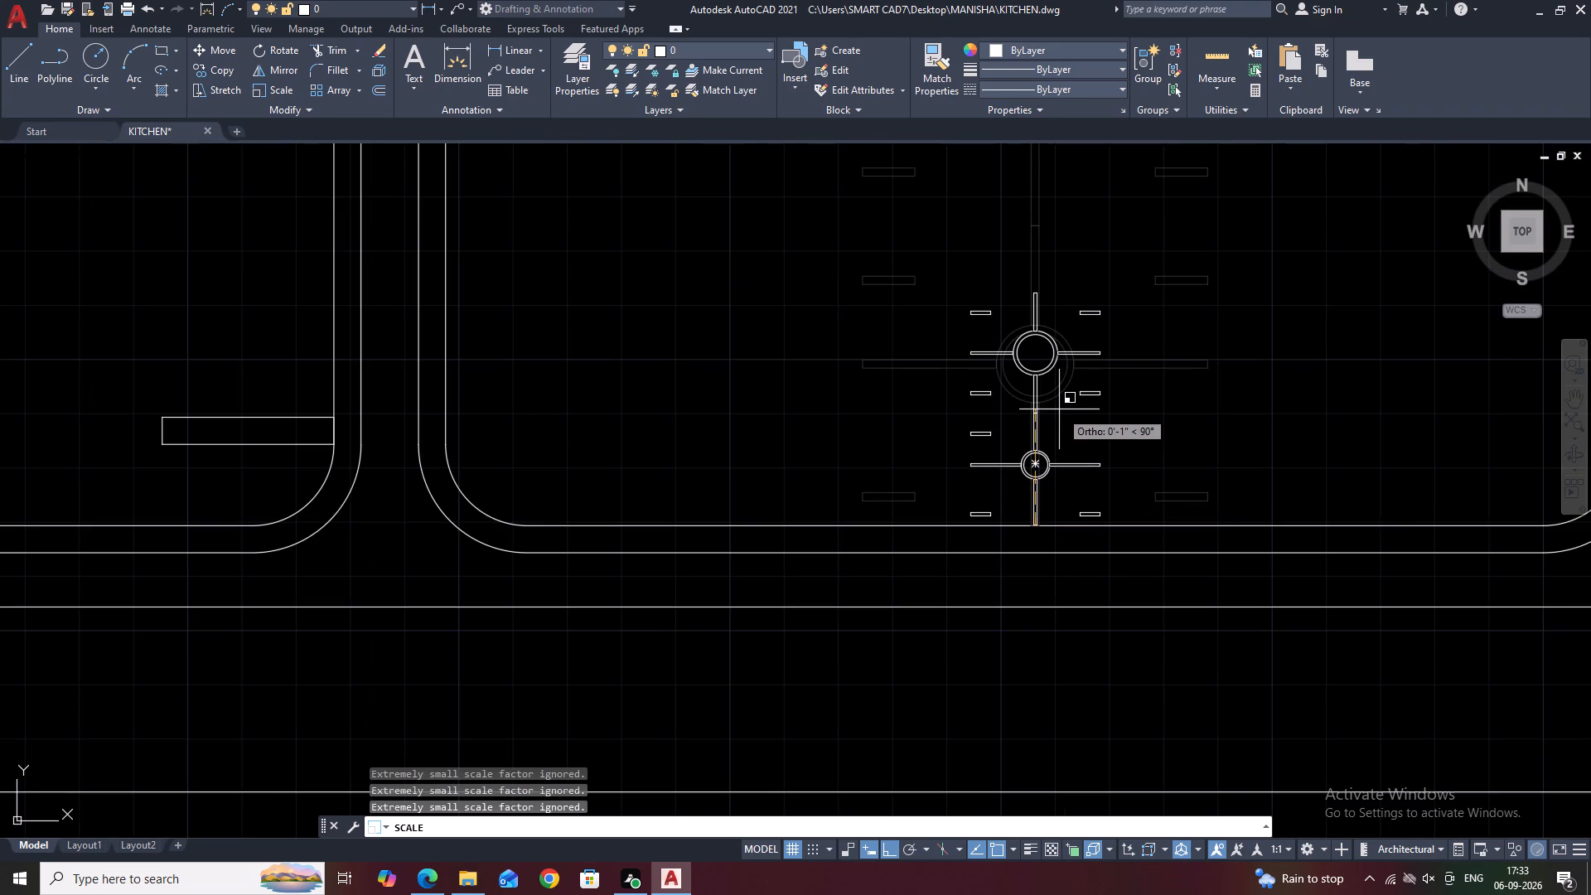
scroll(1057, 376, down, 1)
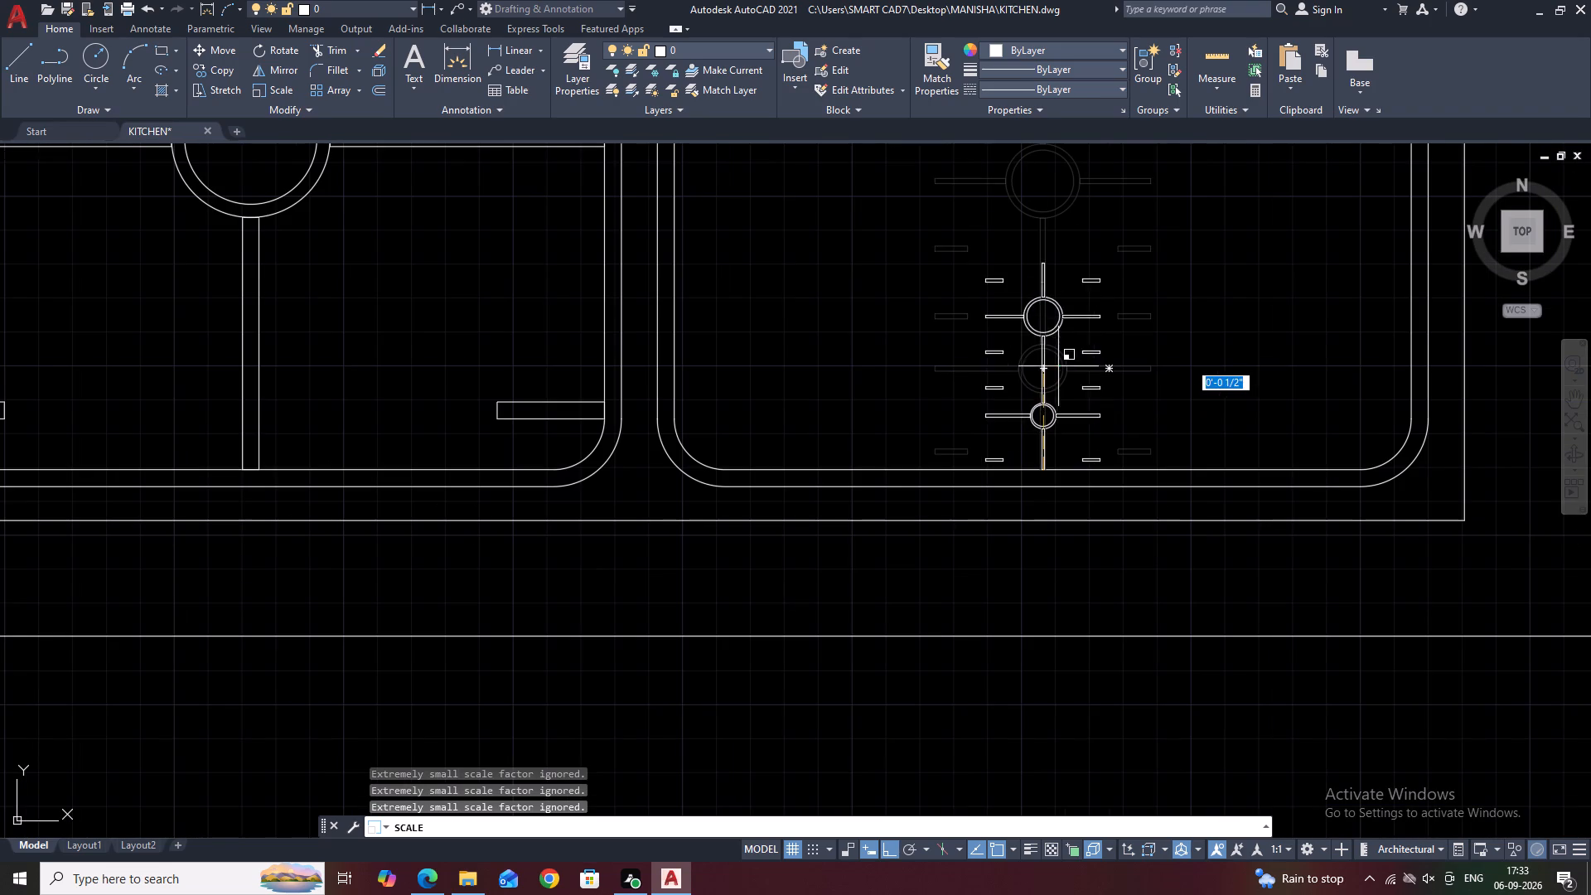
text(R)
key(space)
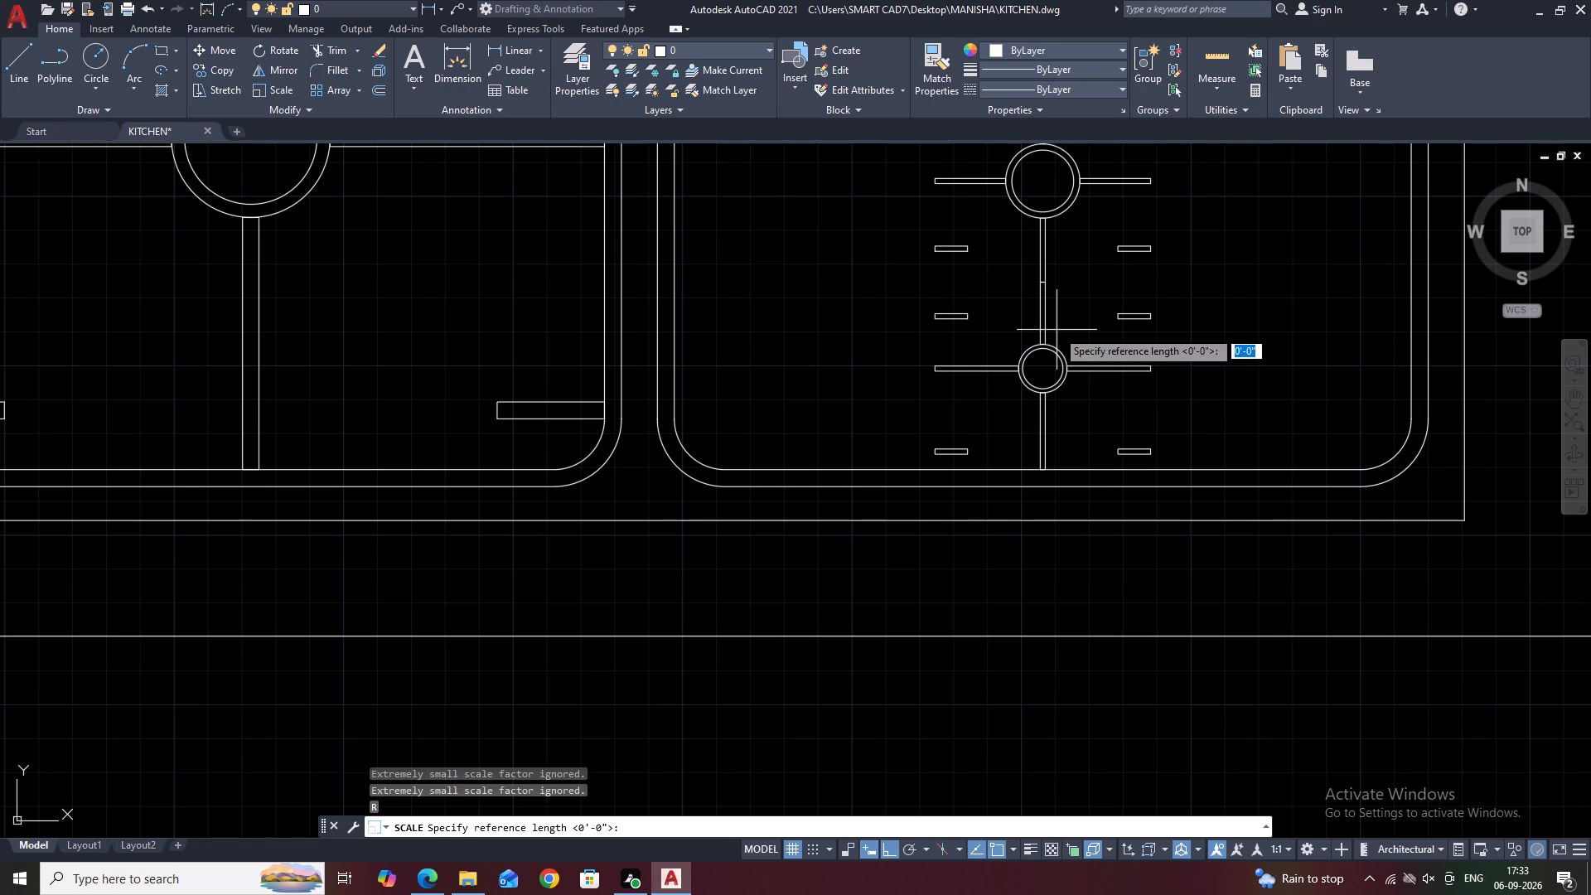
scroll(1040, 317, down, 1)
scroll(1028, 404, up, 1)
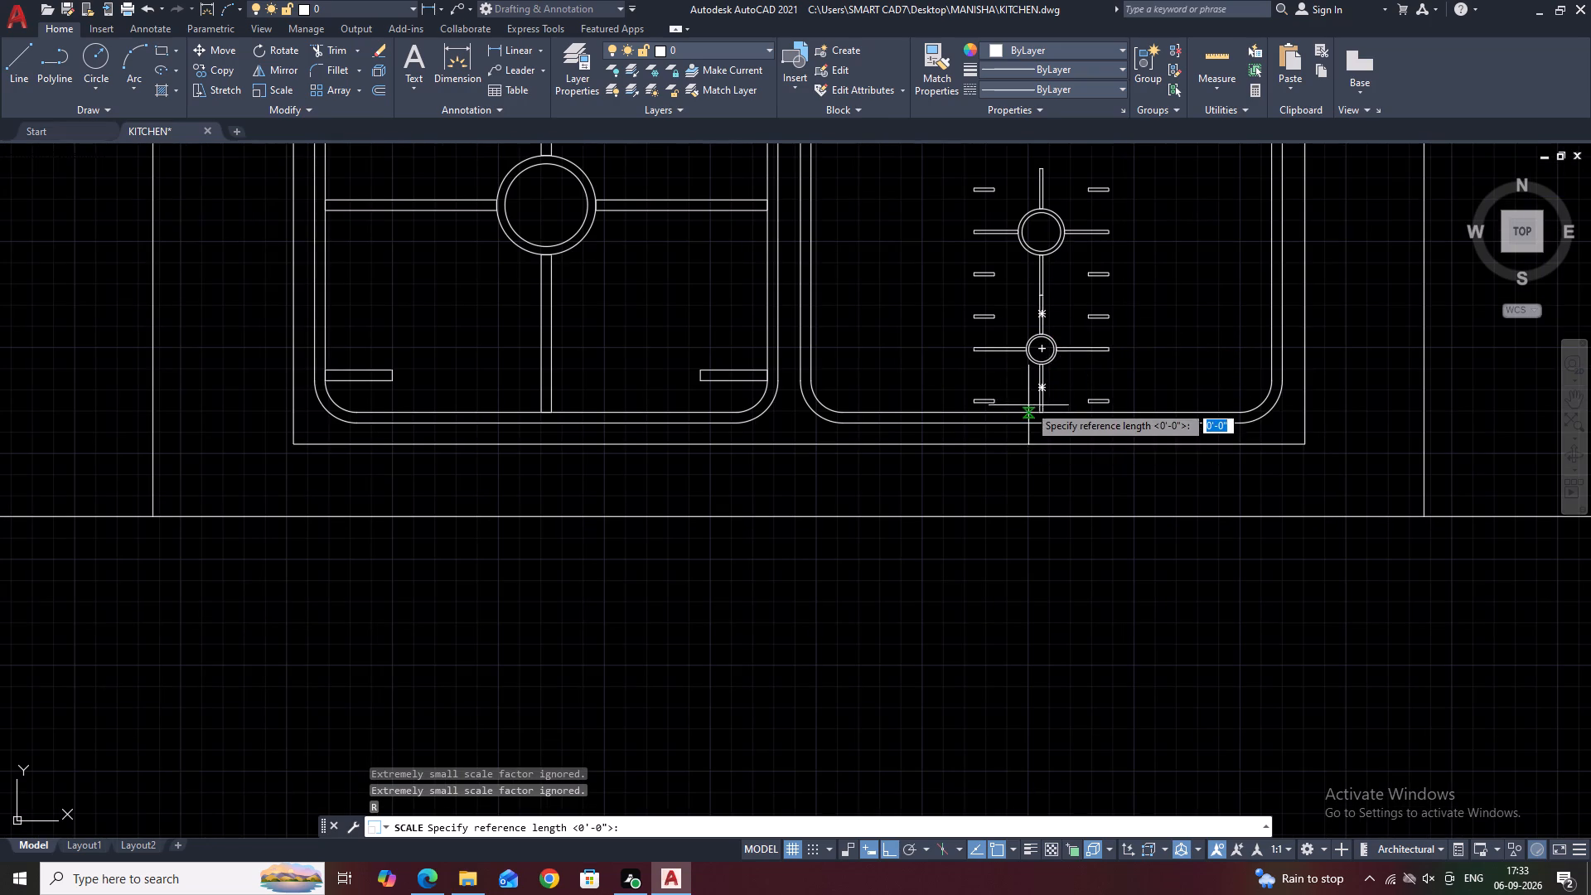
scroll(1028, 401, up, 3)
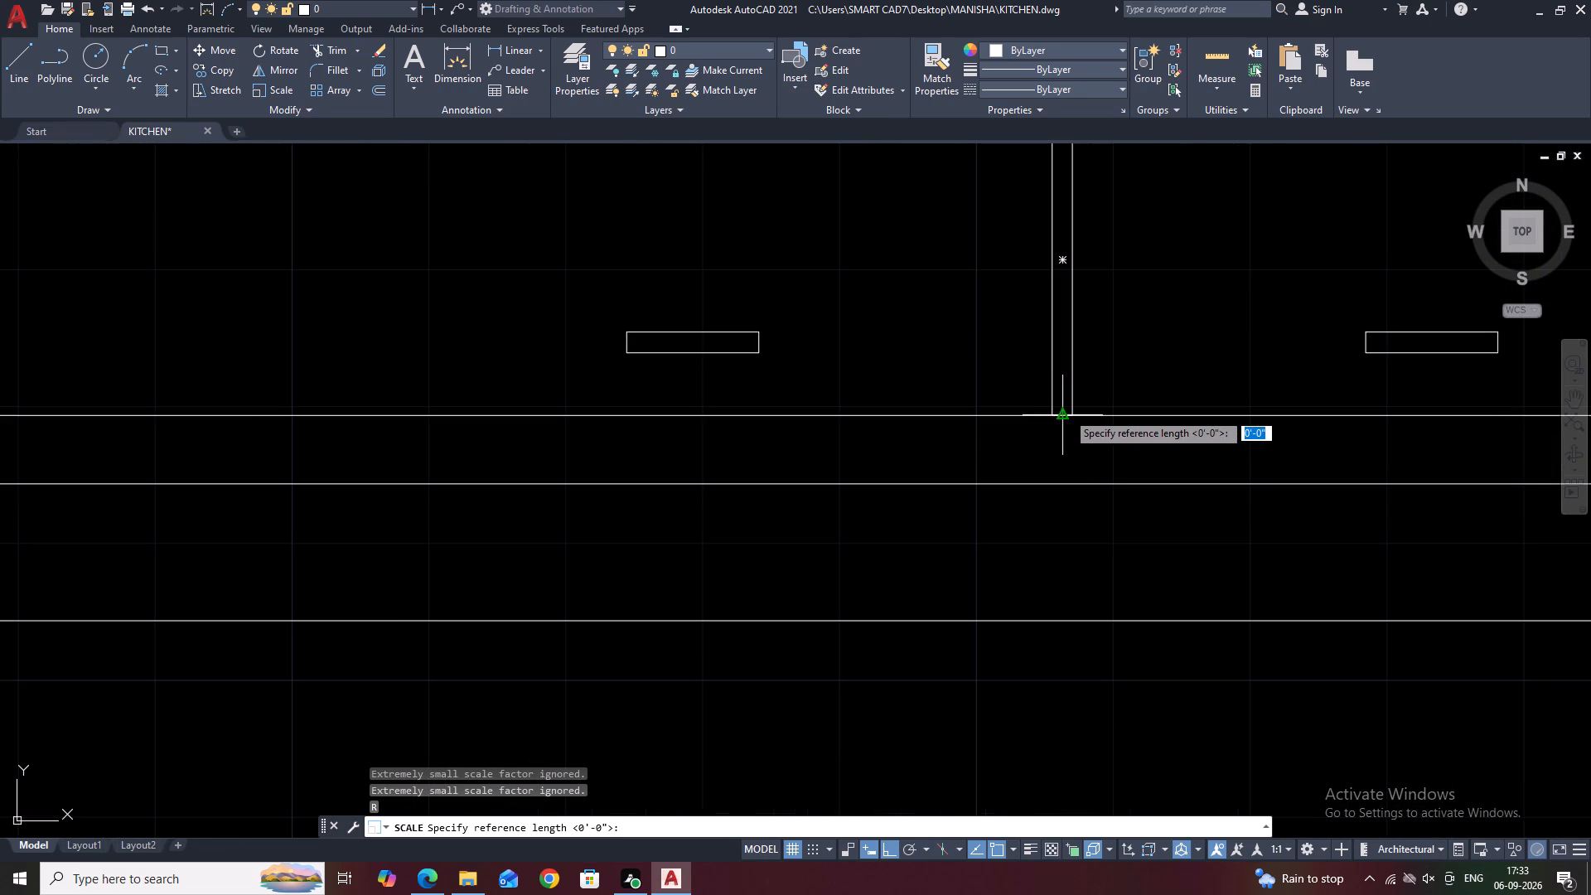
click(1066, 412)
scroll(1066, 406, down, 2)
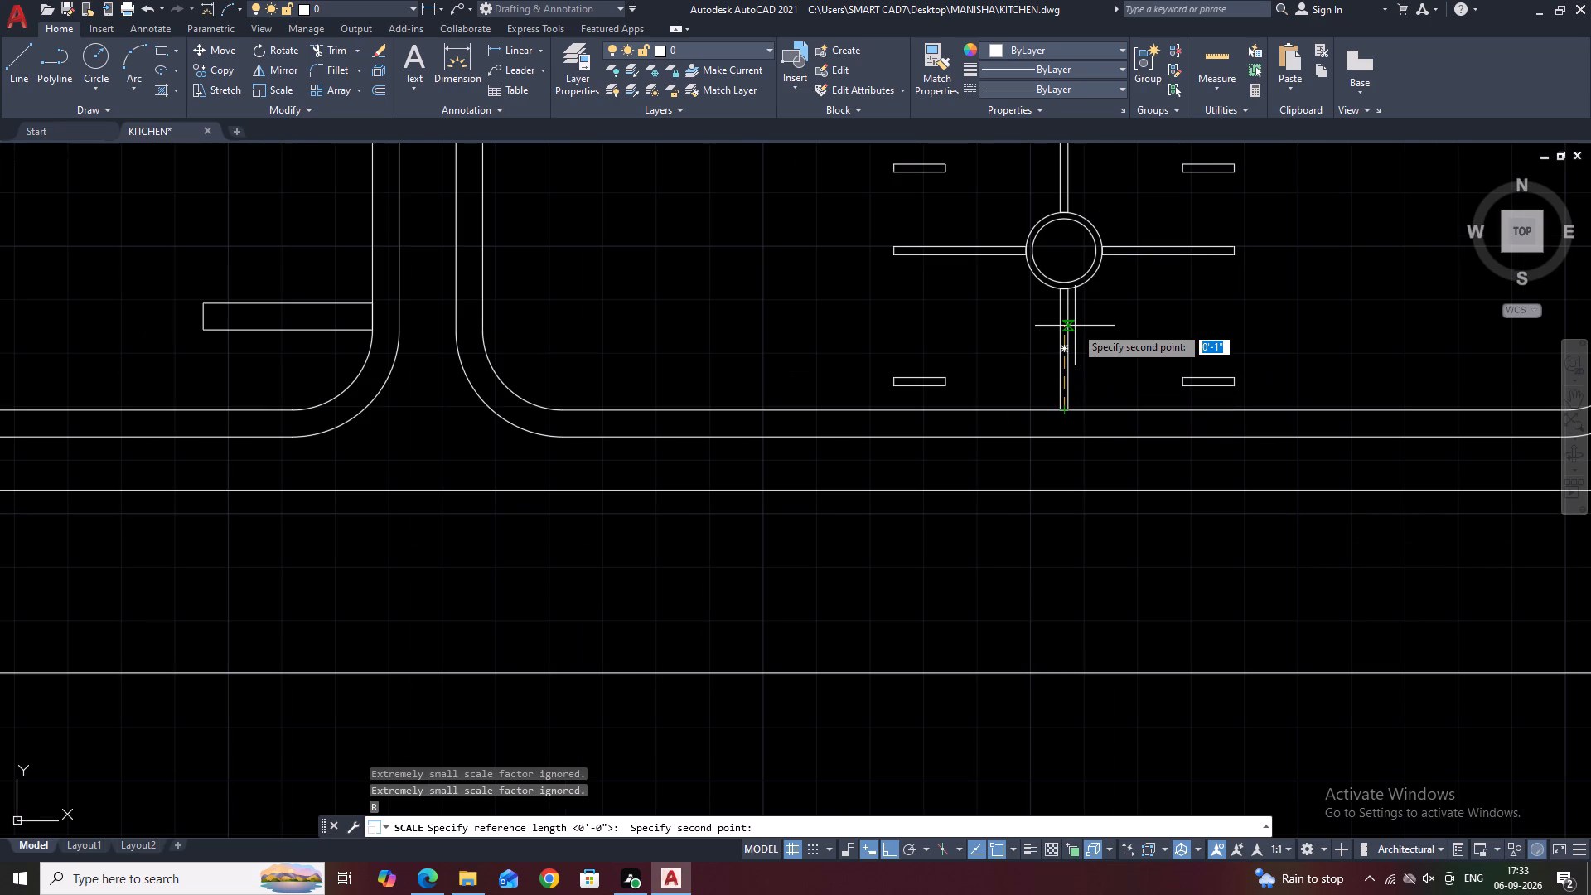
middle_drag(1076, 243, 1065, 409)
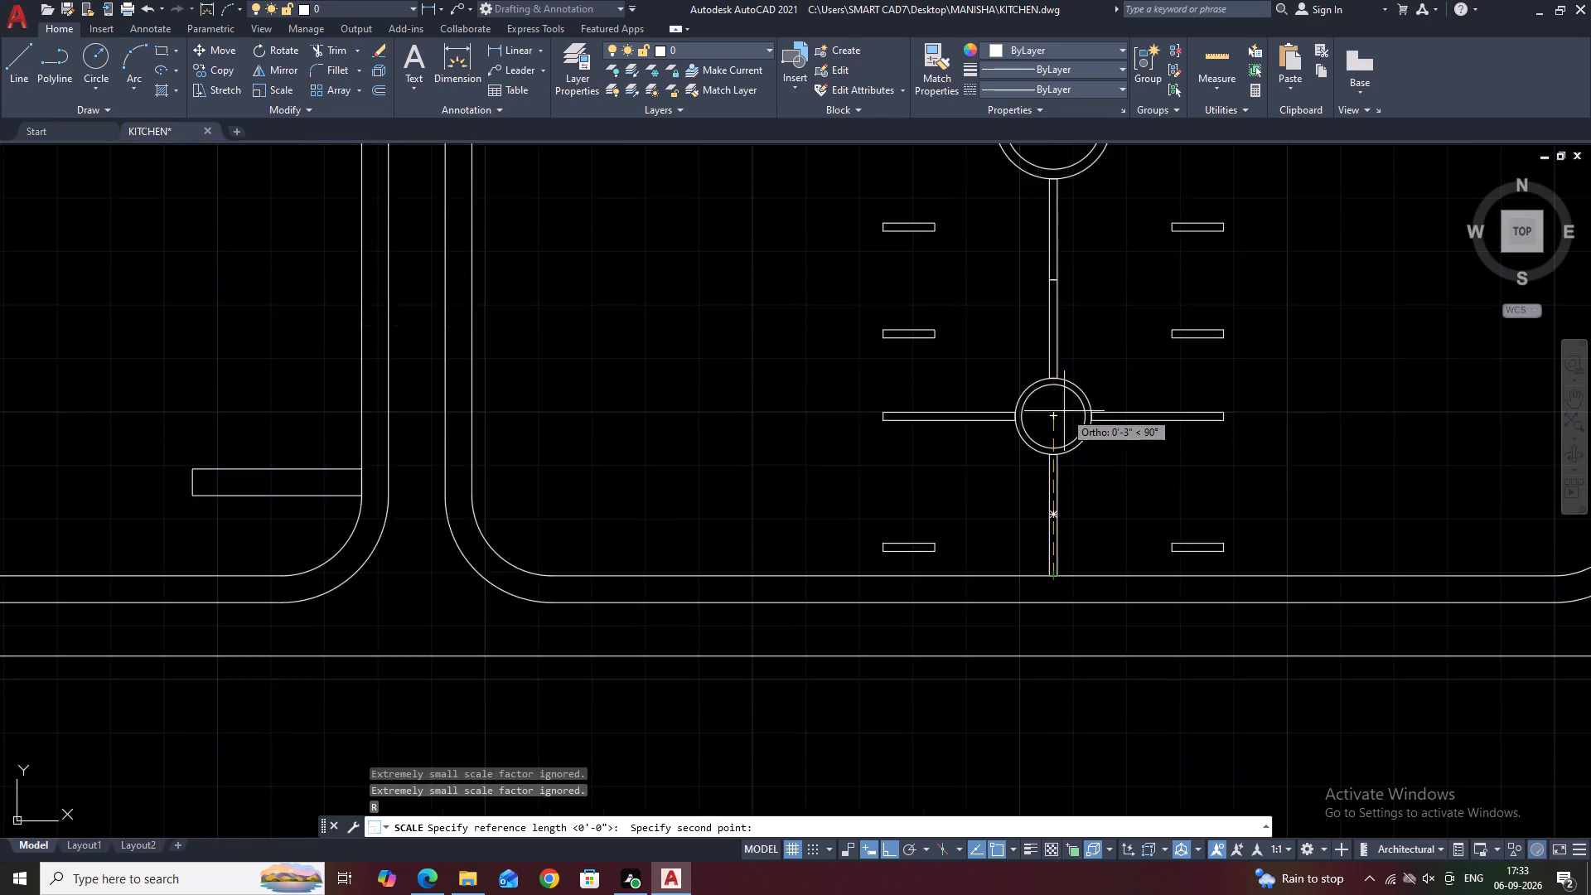
scroll(1064, 411, down, 1)
middle_drag(1069, 272, 1056, 438)
scroll(1055, 434, down, 2)
scroll(1049, 389, up, 3)
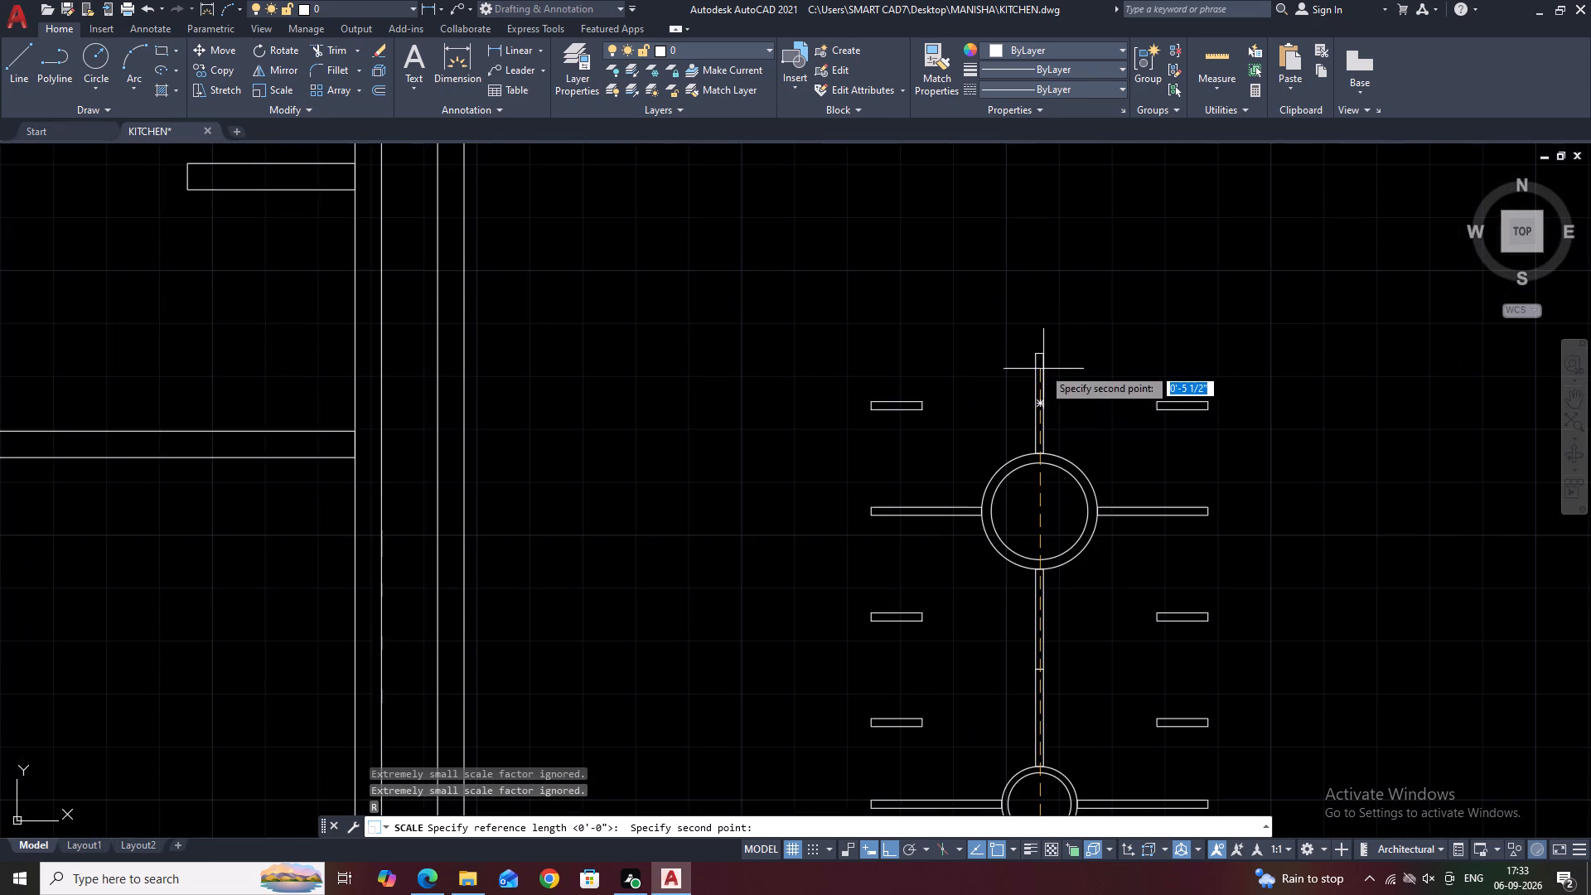
scroll(1035, 351, up, 1)
click(1042, 356)
scroll(1045, 341, down, 6)
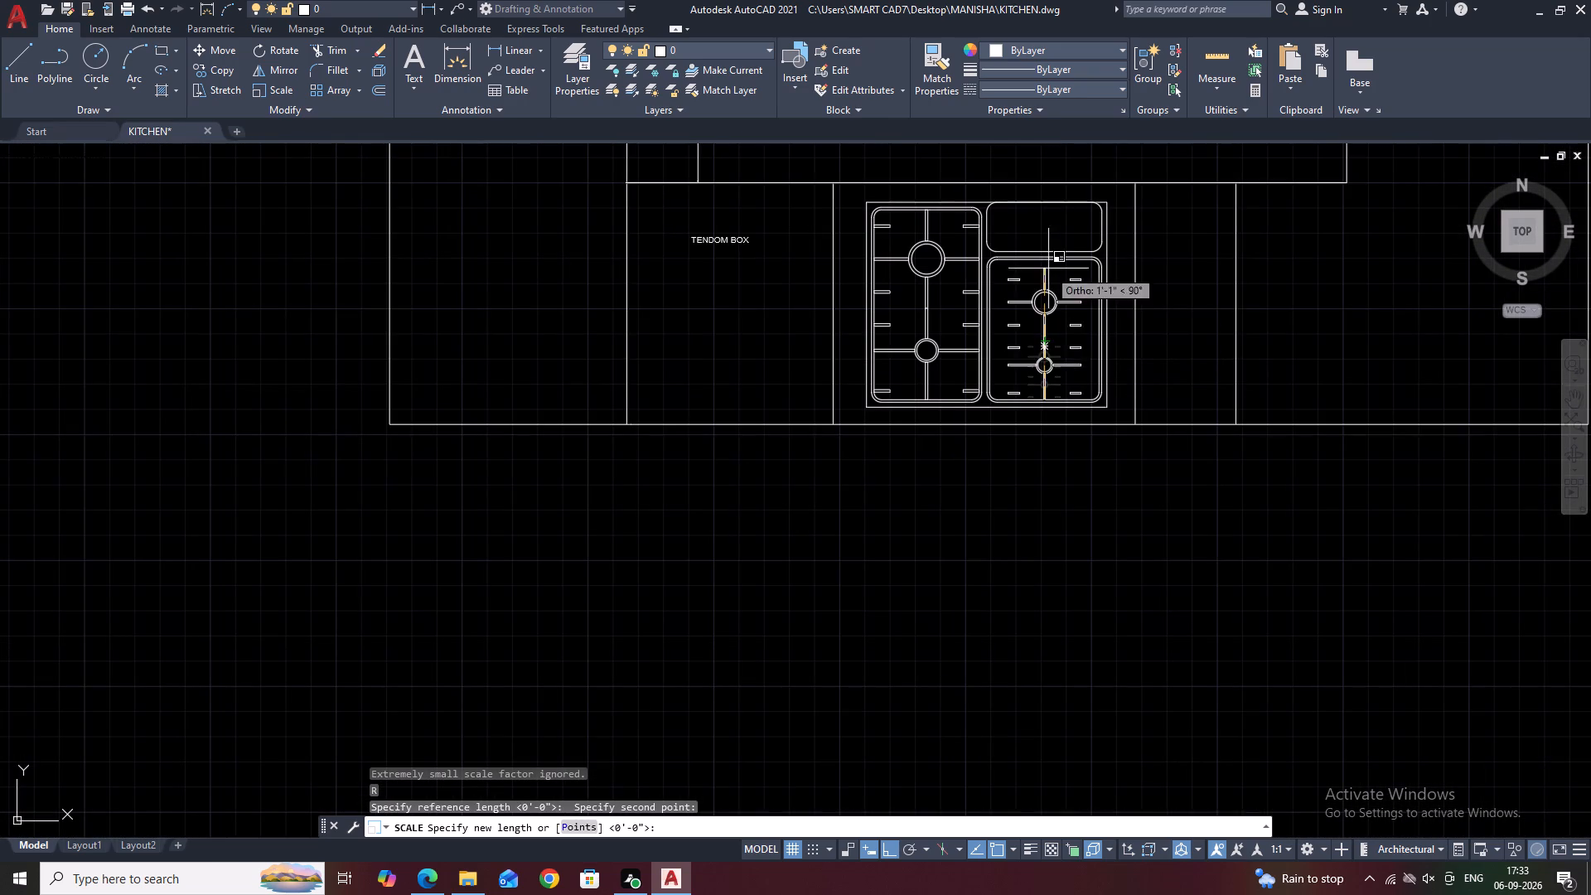
scroll(1039, 249, up, 3)
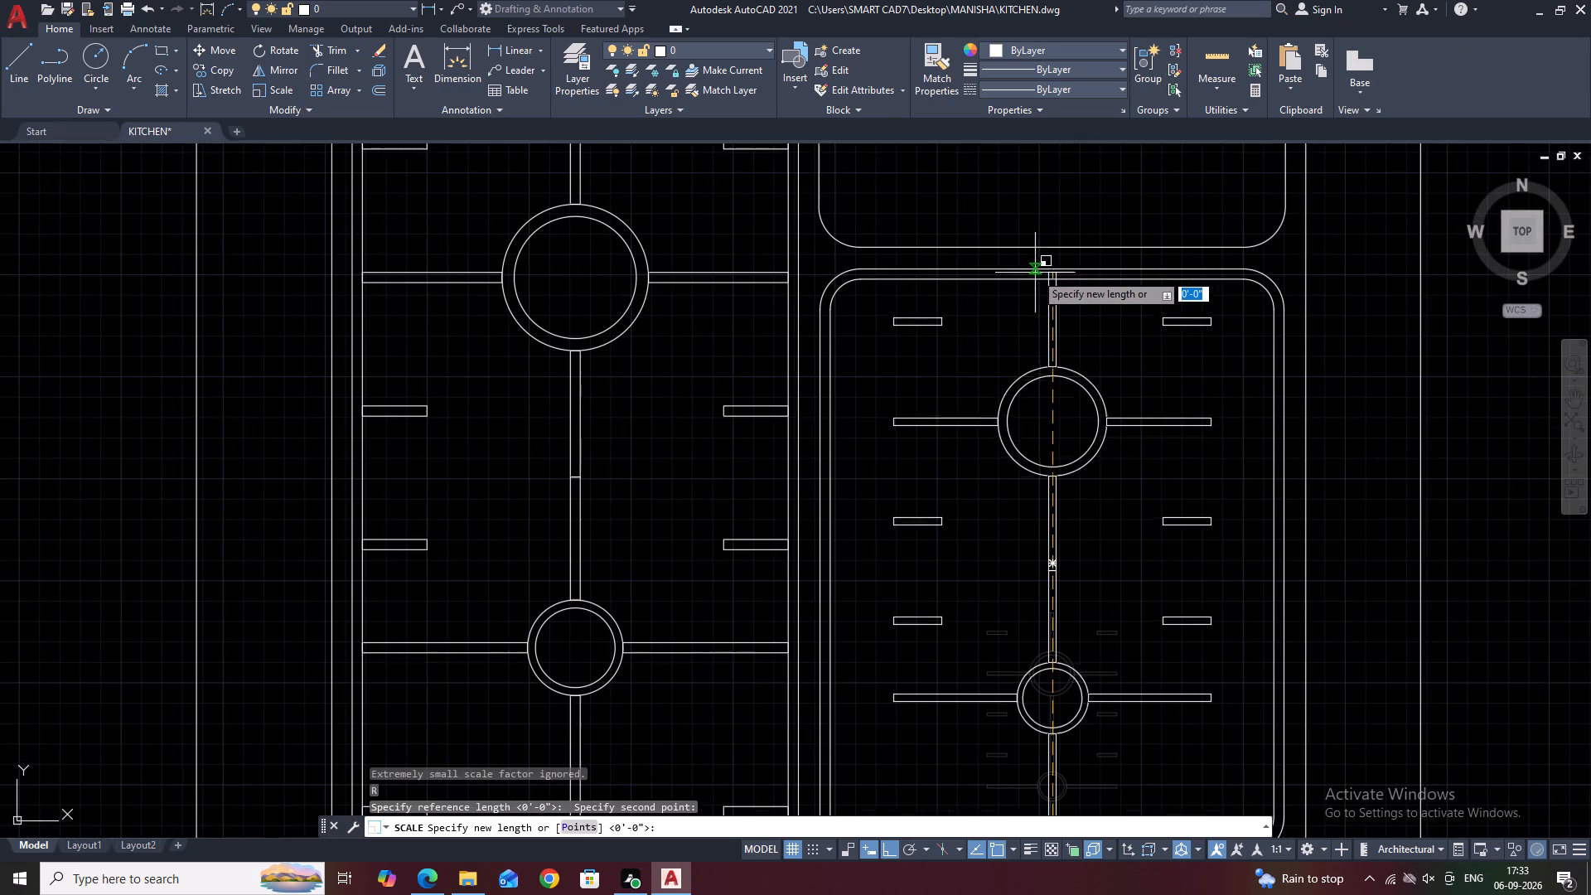
click(1051, 281)
Select the scaled copy's four right-hand short bars and stretch the lowest one's right end to the large right basin's inner outline.
middle_drag(1178, 366, 1157, 323)
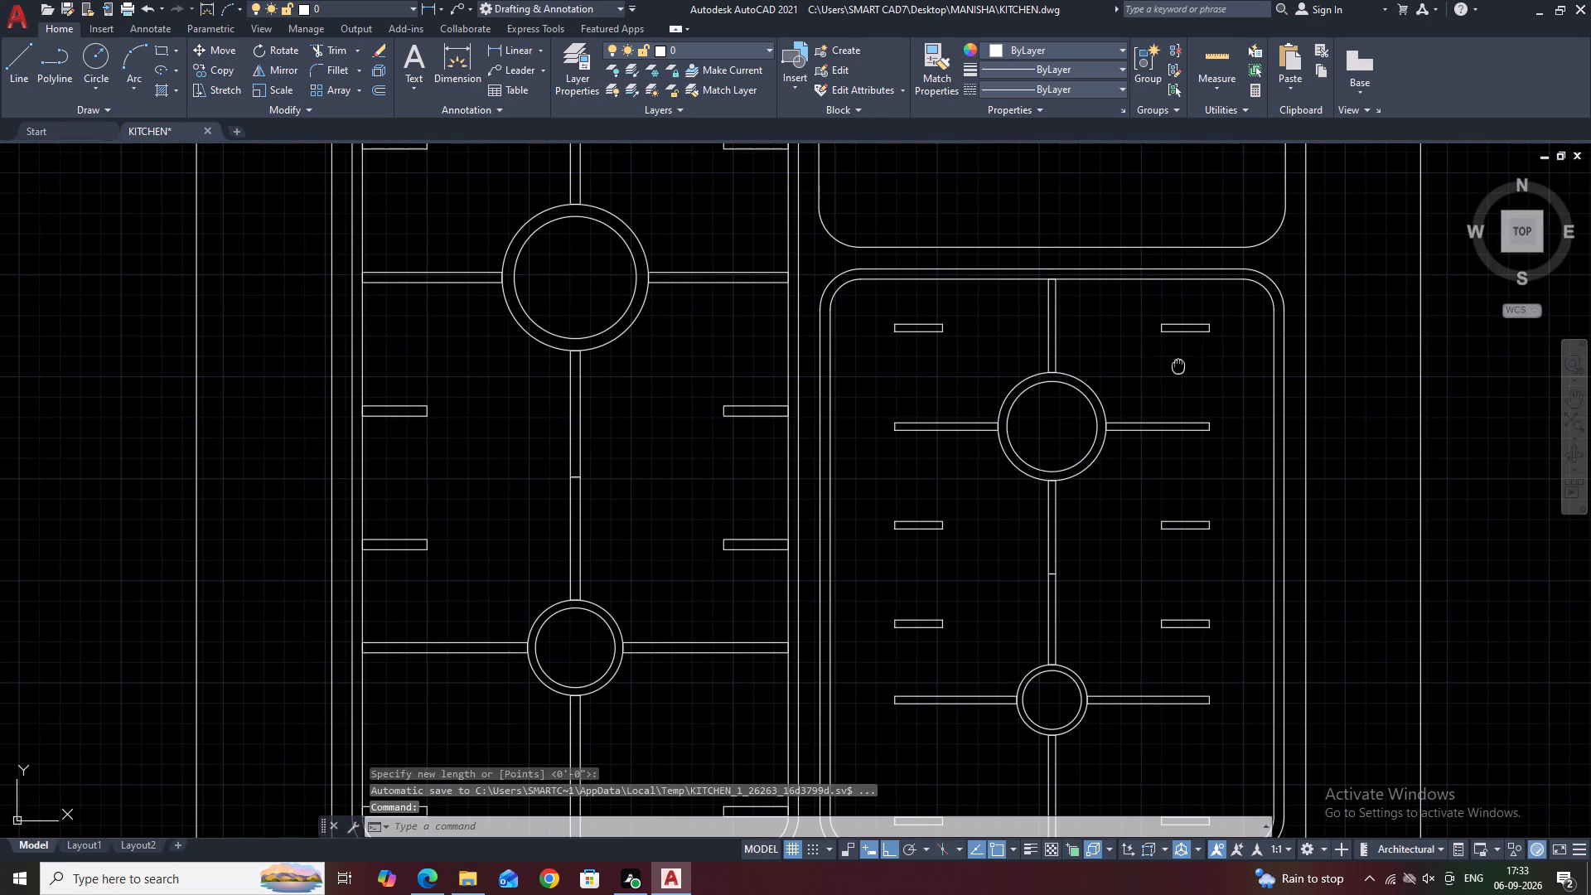
middle_drag(1157, 323, 1137, 291)
scroll(1082, 250, up, 1)
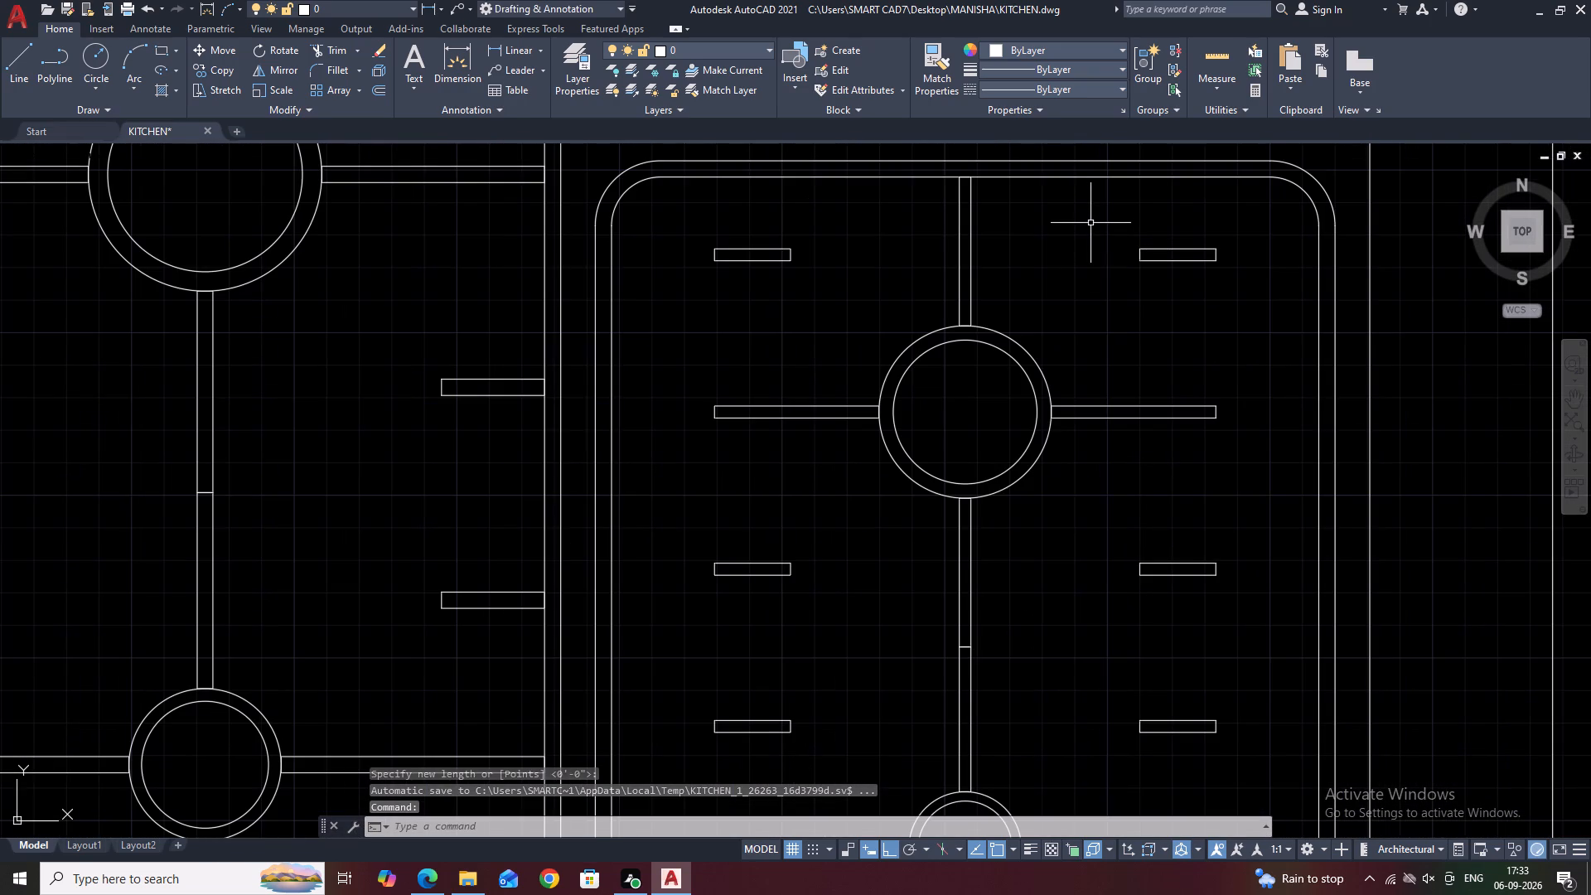
scroll(1088, 211, down, 1)
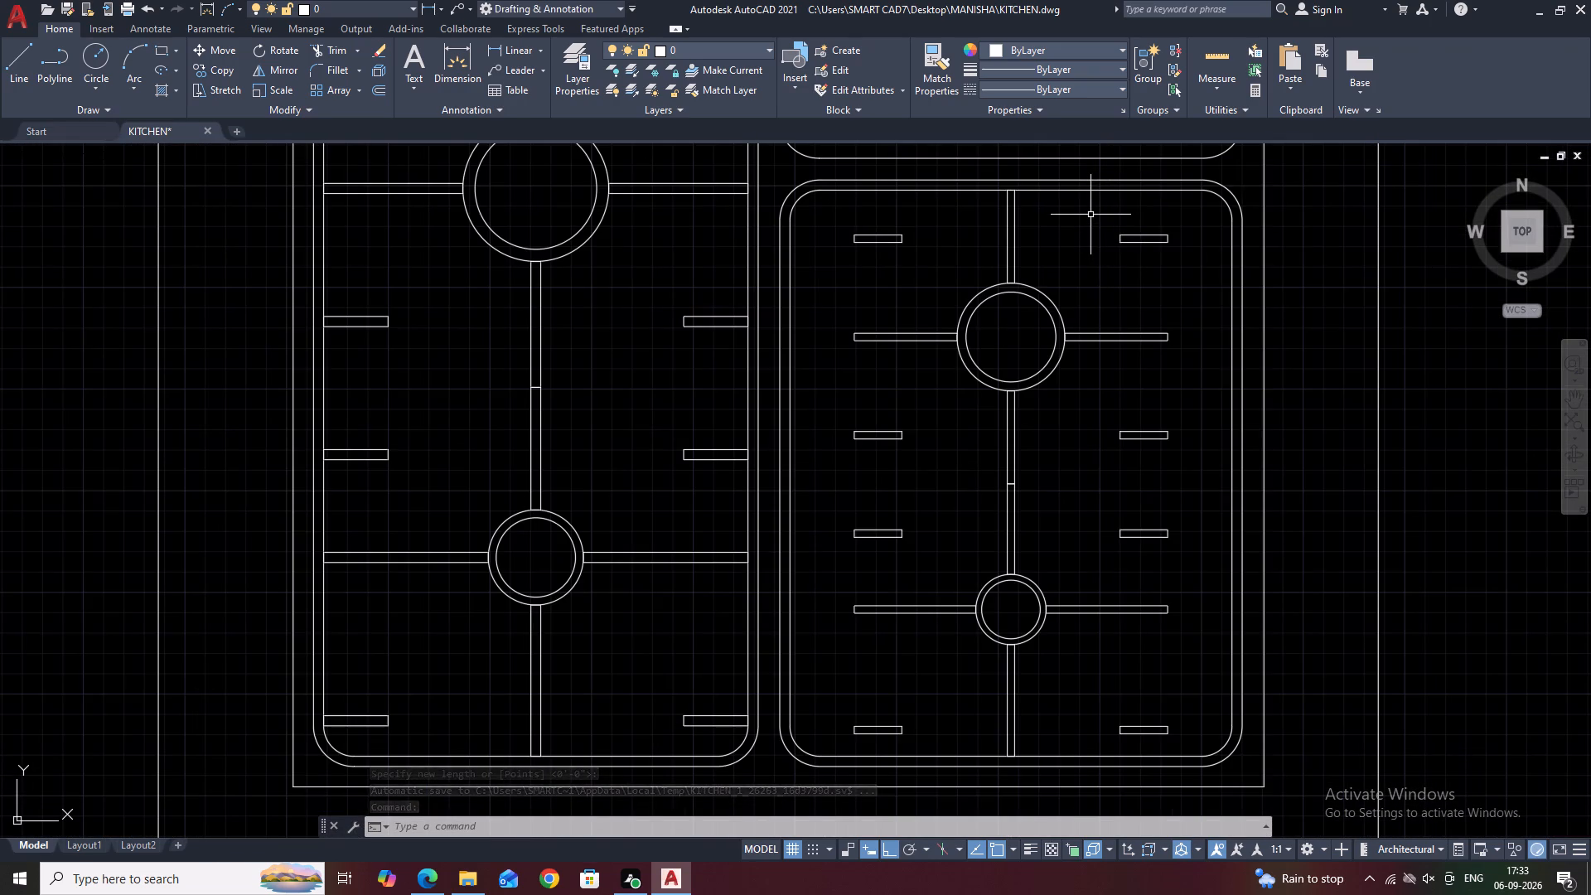
click(1088, 210)
scroll(1119, 266, down, 1)
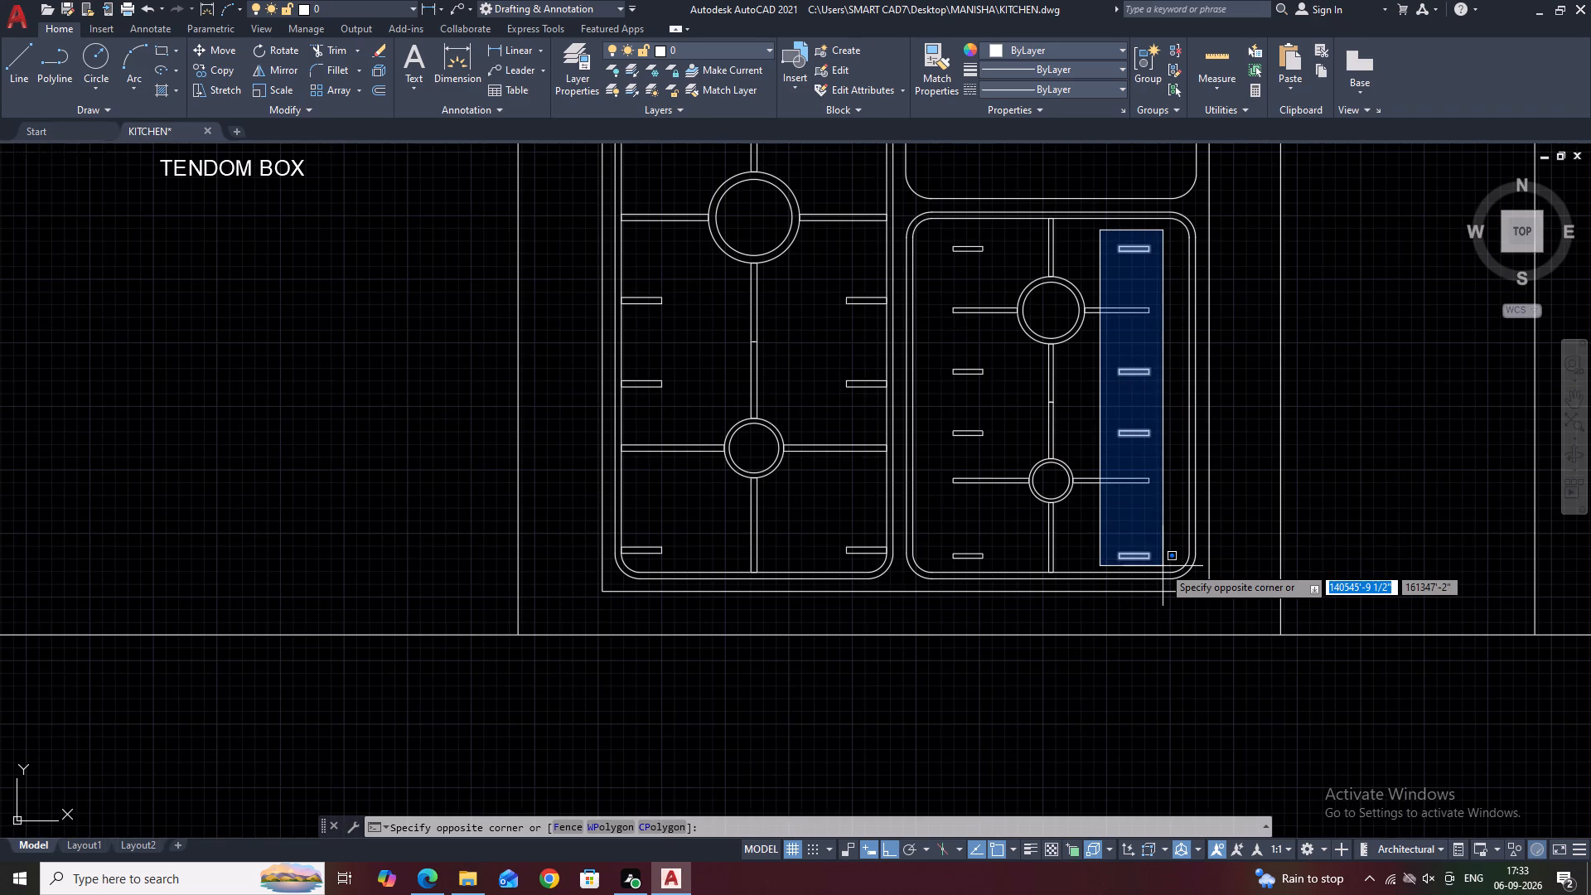
click(1152, 559)
middle_drag(1133, 419, 1139, 436)
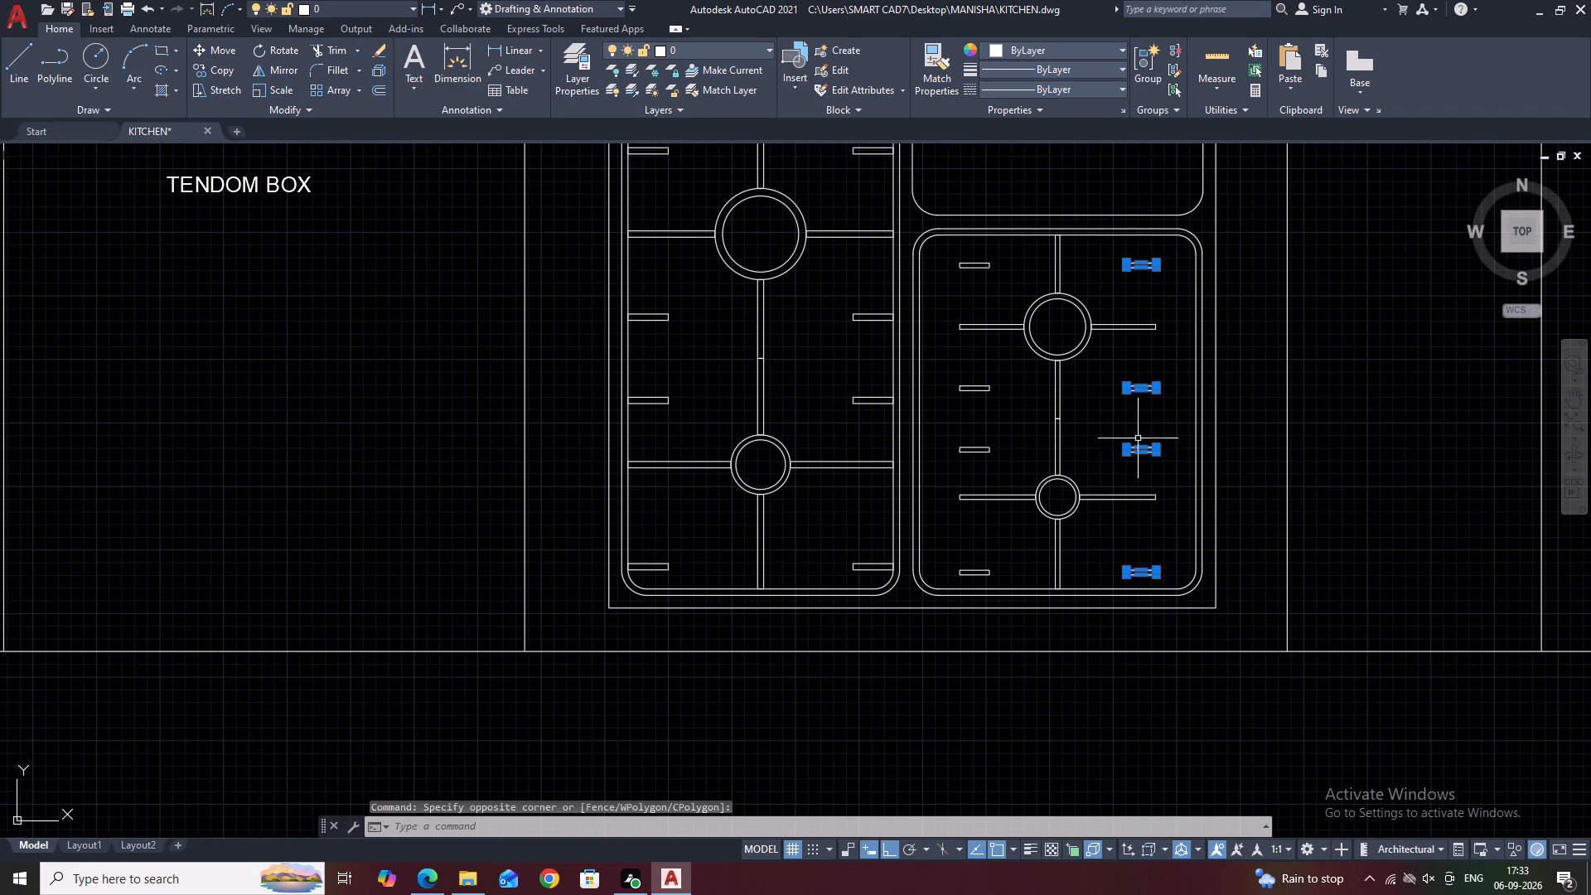
scroll(1164, 588, up, 4)
scroll(1167, 520, down, 1)
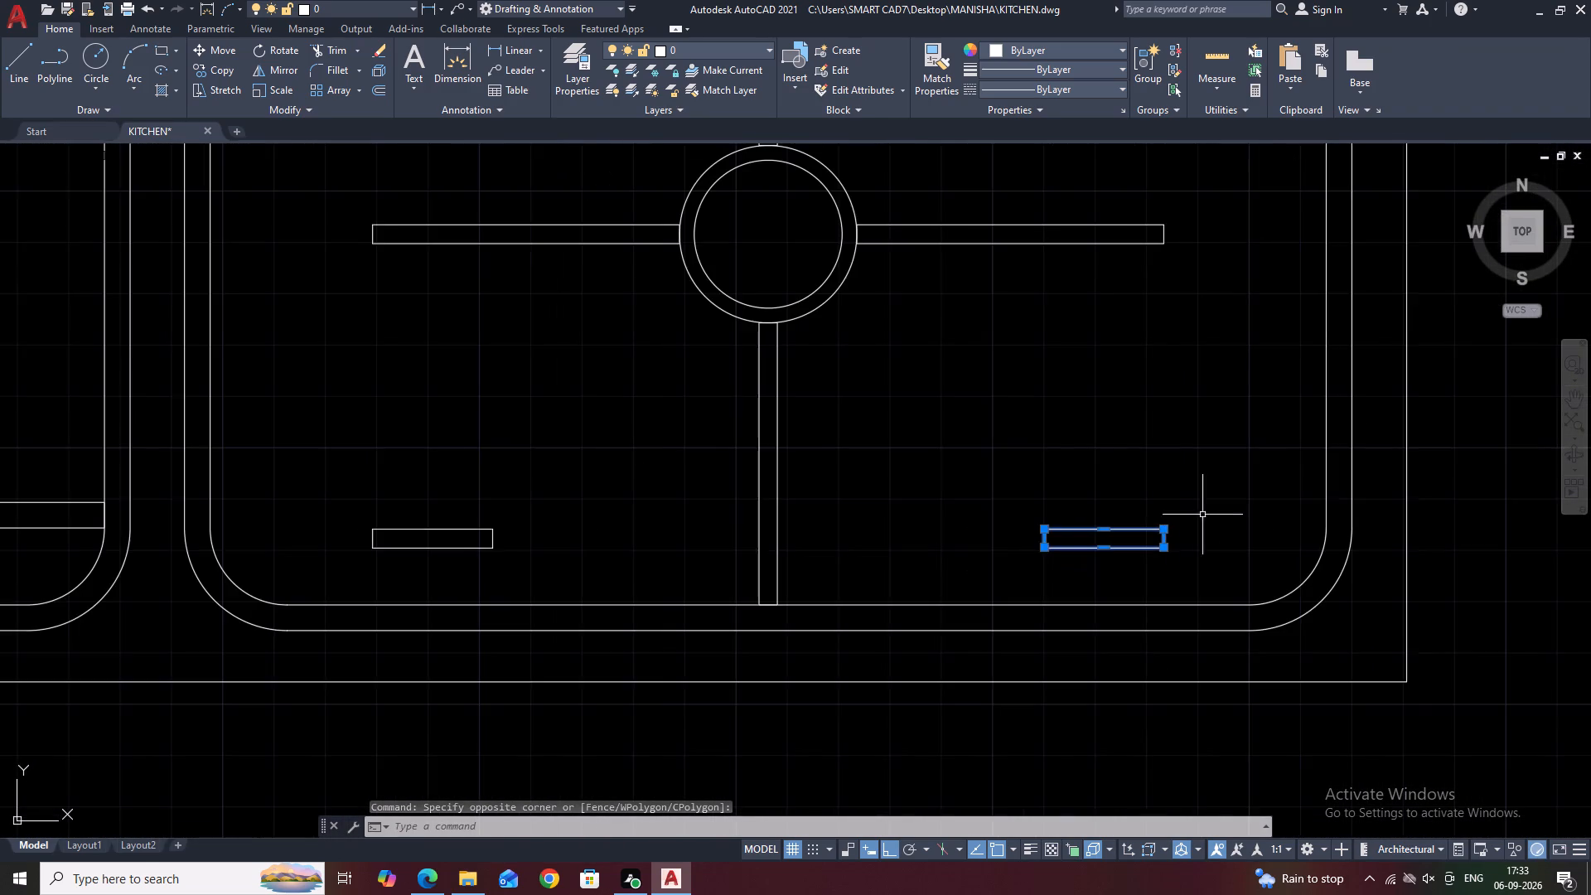
middle_drag(1193, 507, 1096, 492)
scroll(1074, 539, up, 3)
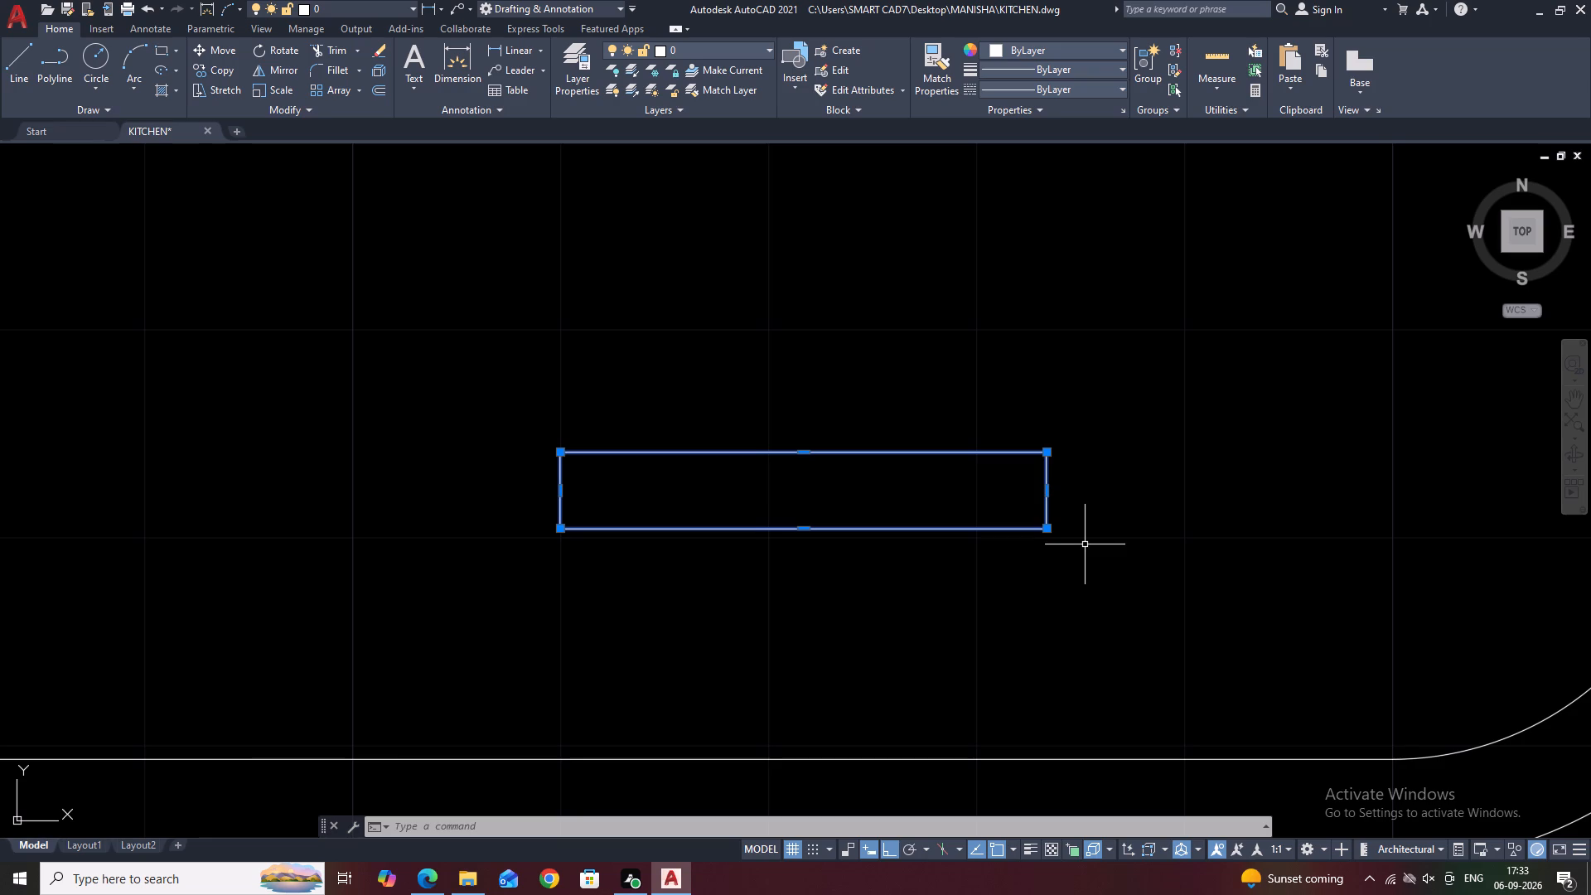
scroll(1031, 489, down, 2)
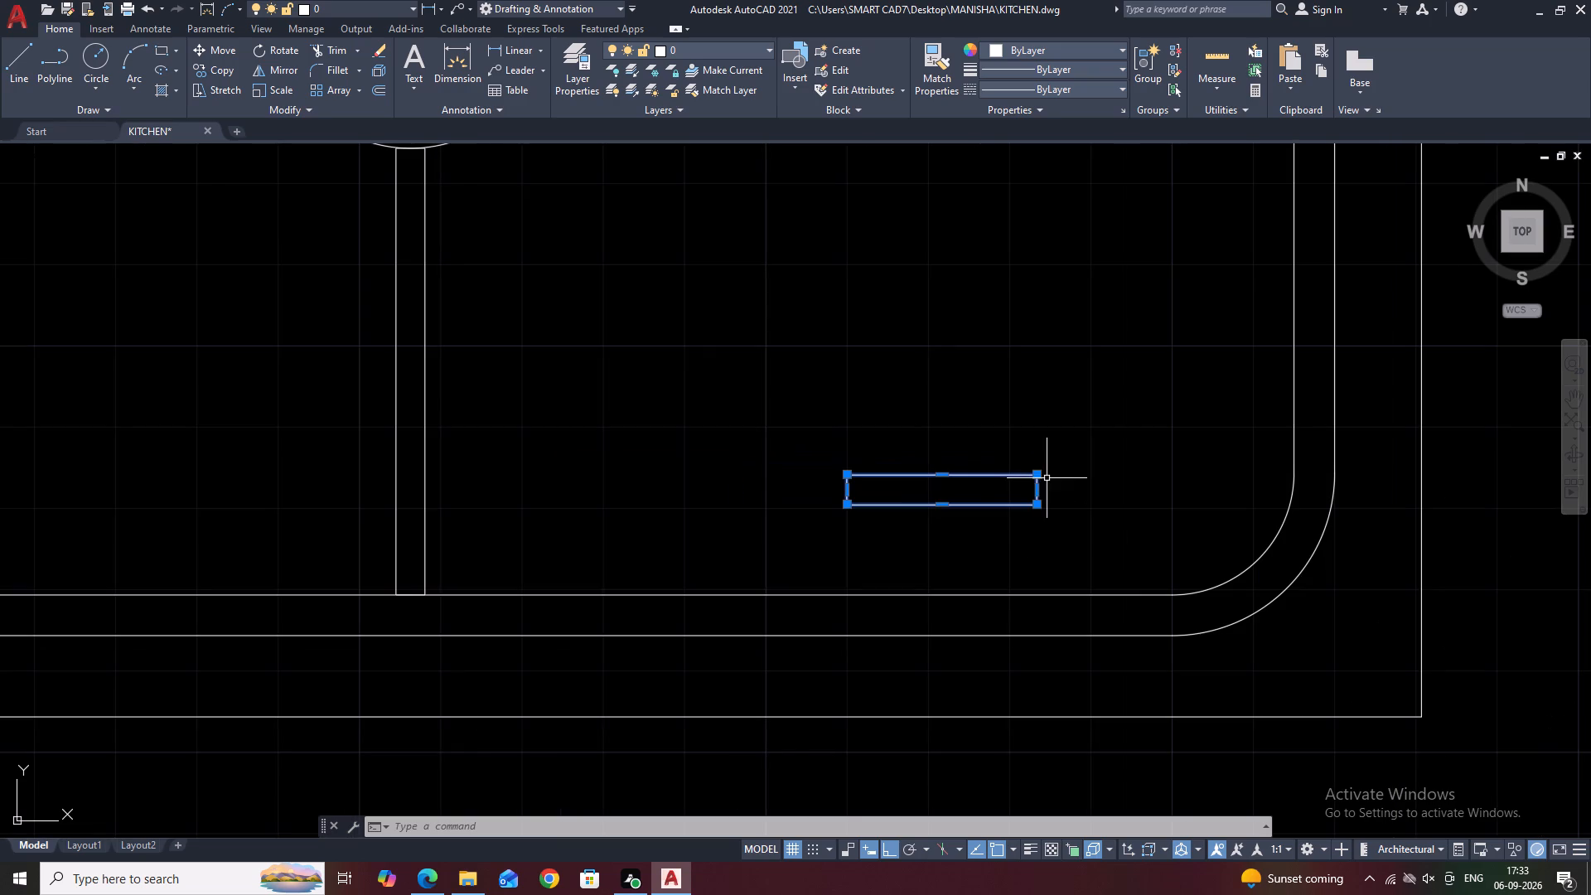
click(1039, 492)
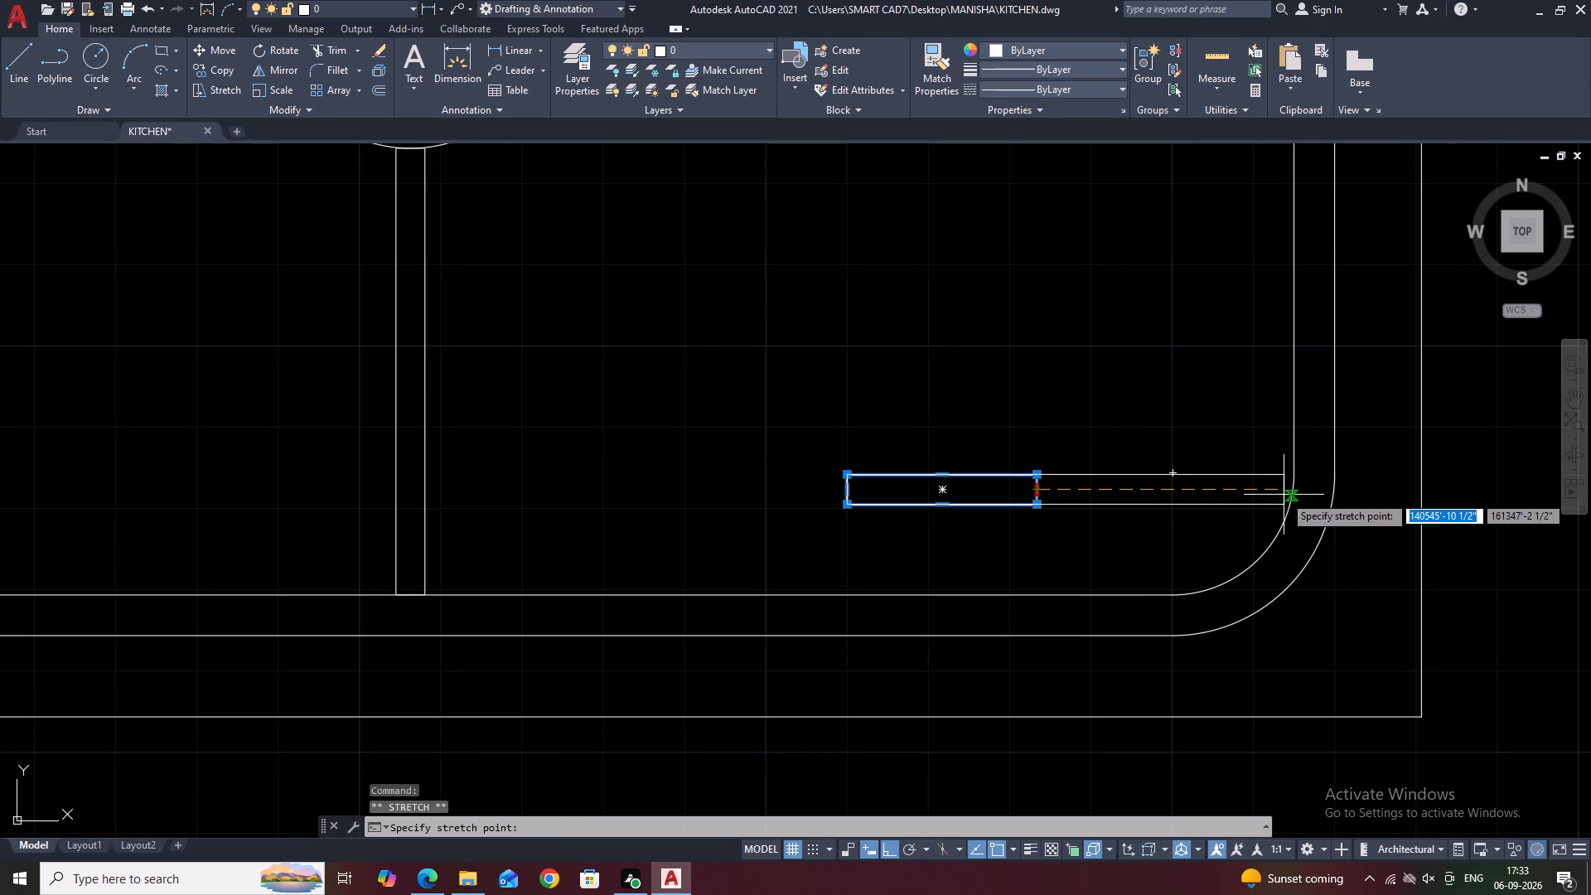
click(1289, 494)
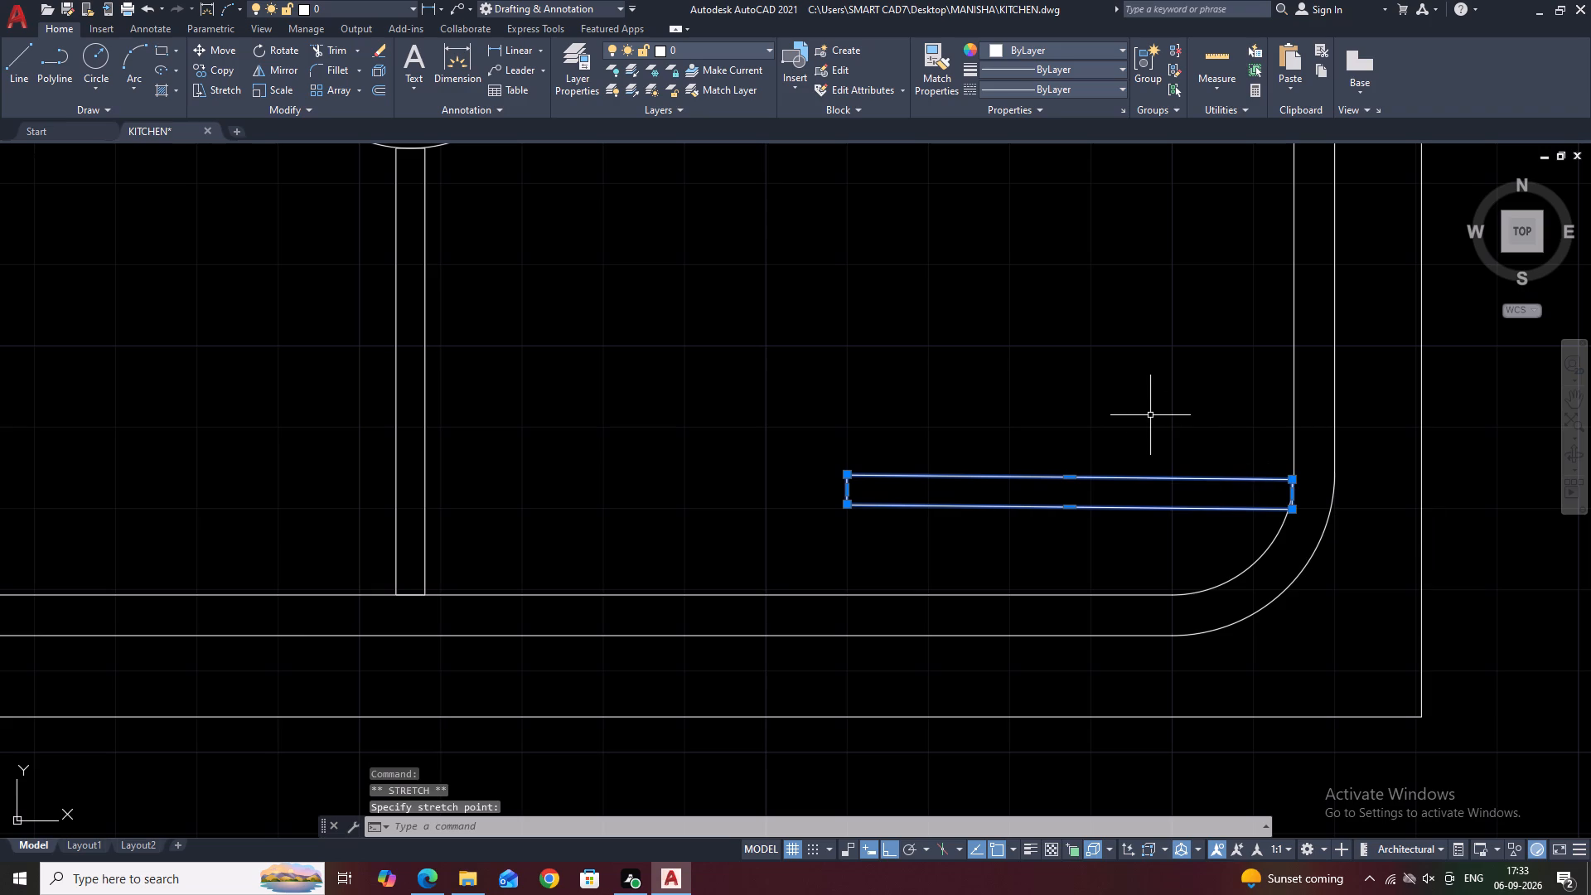
Stretch the right end of the second-lowest right-hand short bar to the large right basin's inner right wall.
scroll(1150, 412, down, 2)
middle_drag(1163, 387, 1100, 517)
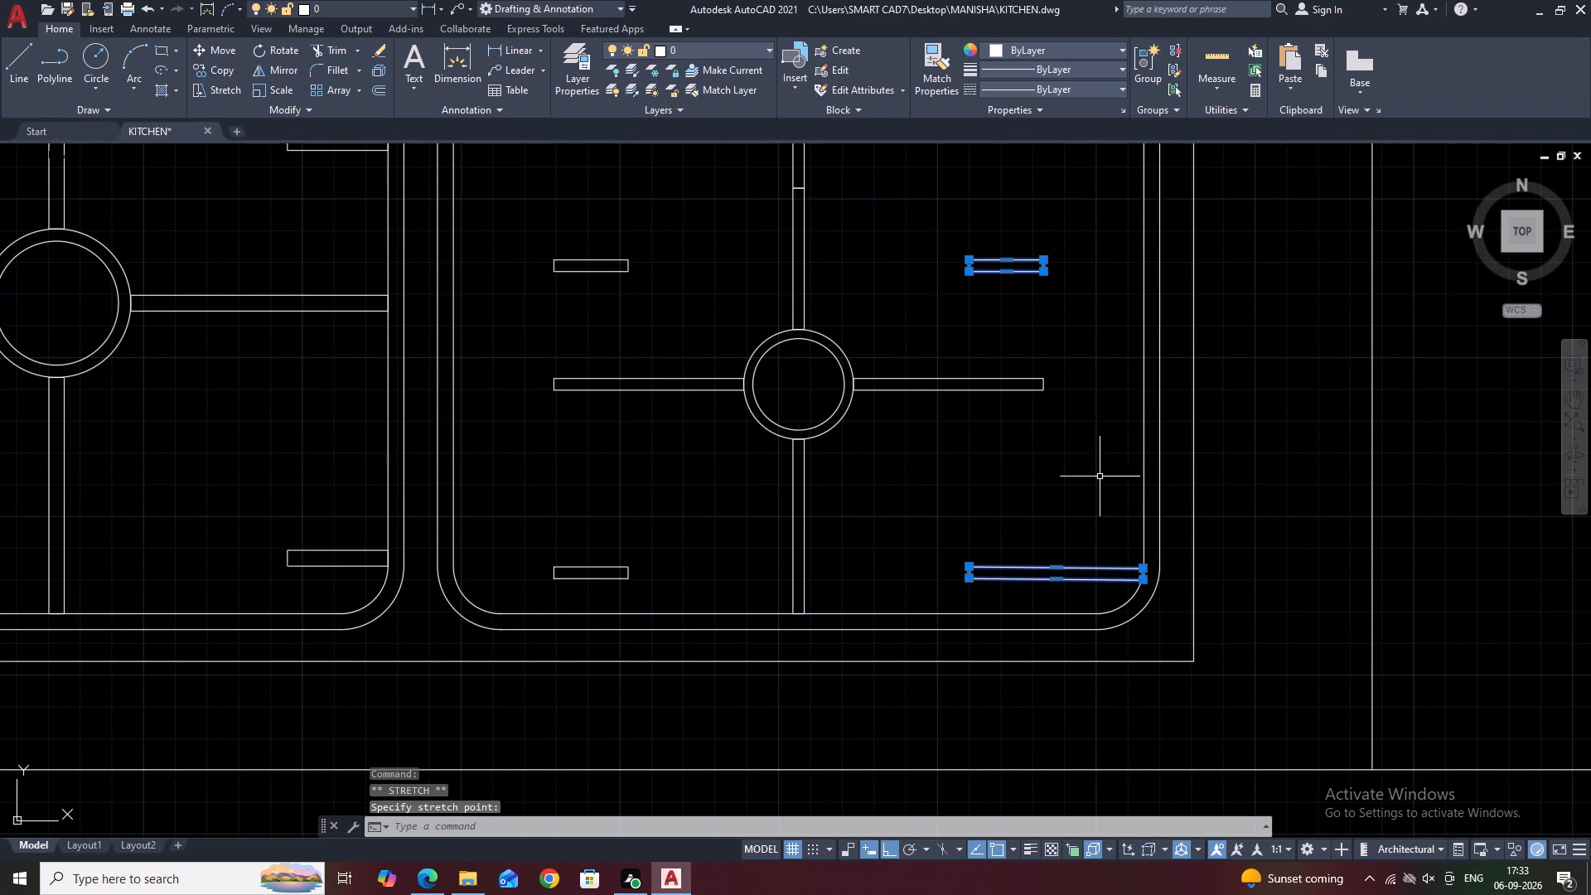
middle_drag(1102, 377, 1065, 506)
scroll(1003, 399, up, 3)
middle_drag(1043, 389, 998, 493)
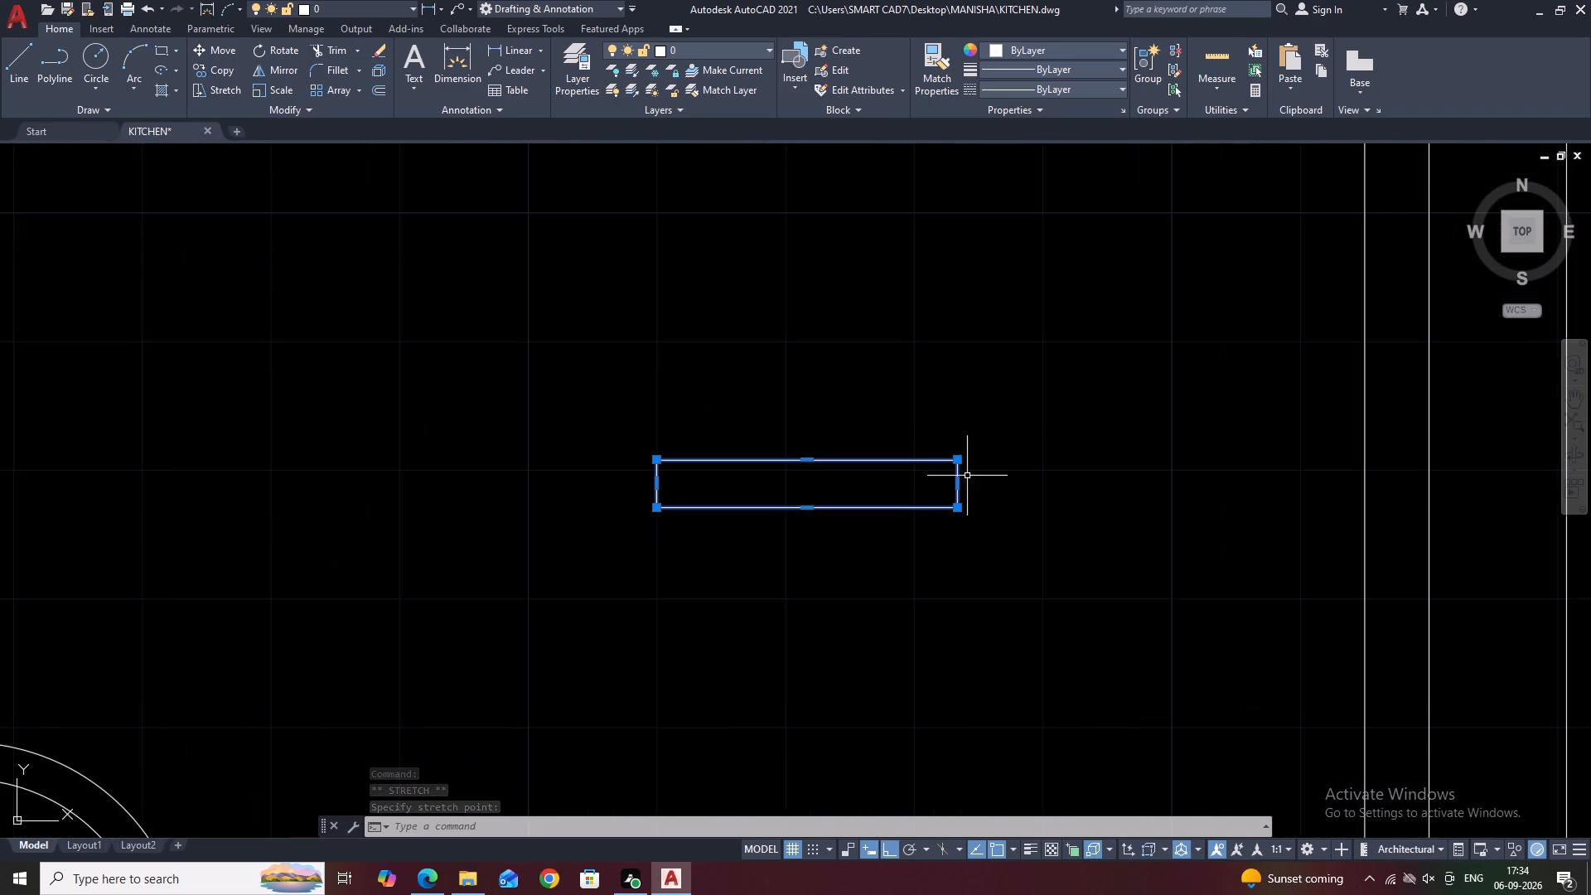
scroll(967, 476, up, 2)
click(943, 493)
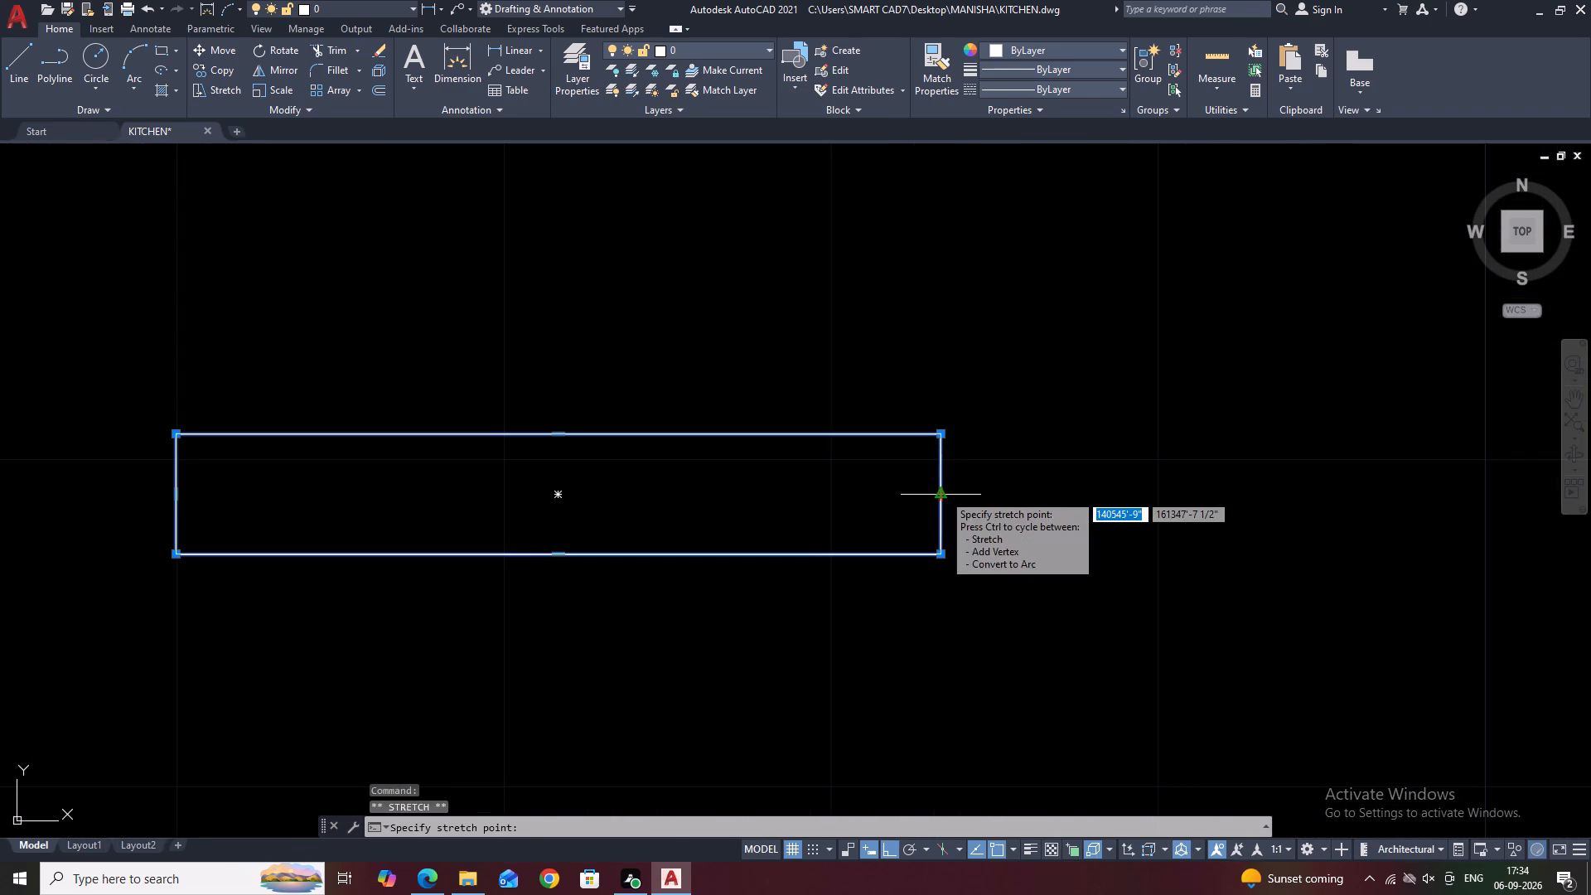
scroll(950, 495, down, 1)
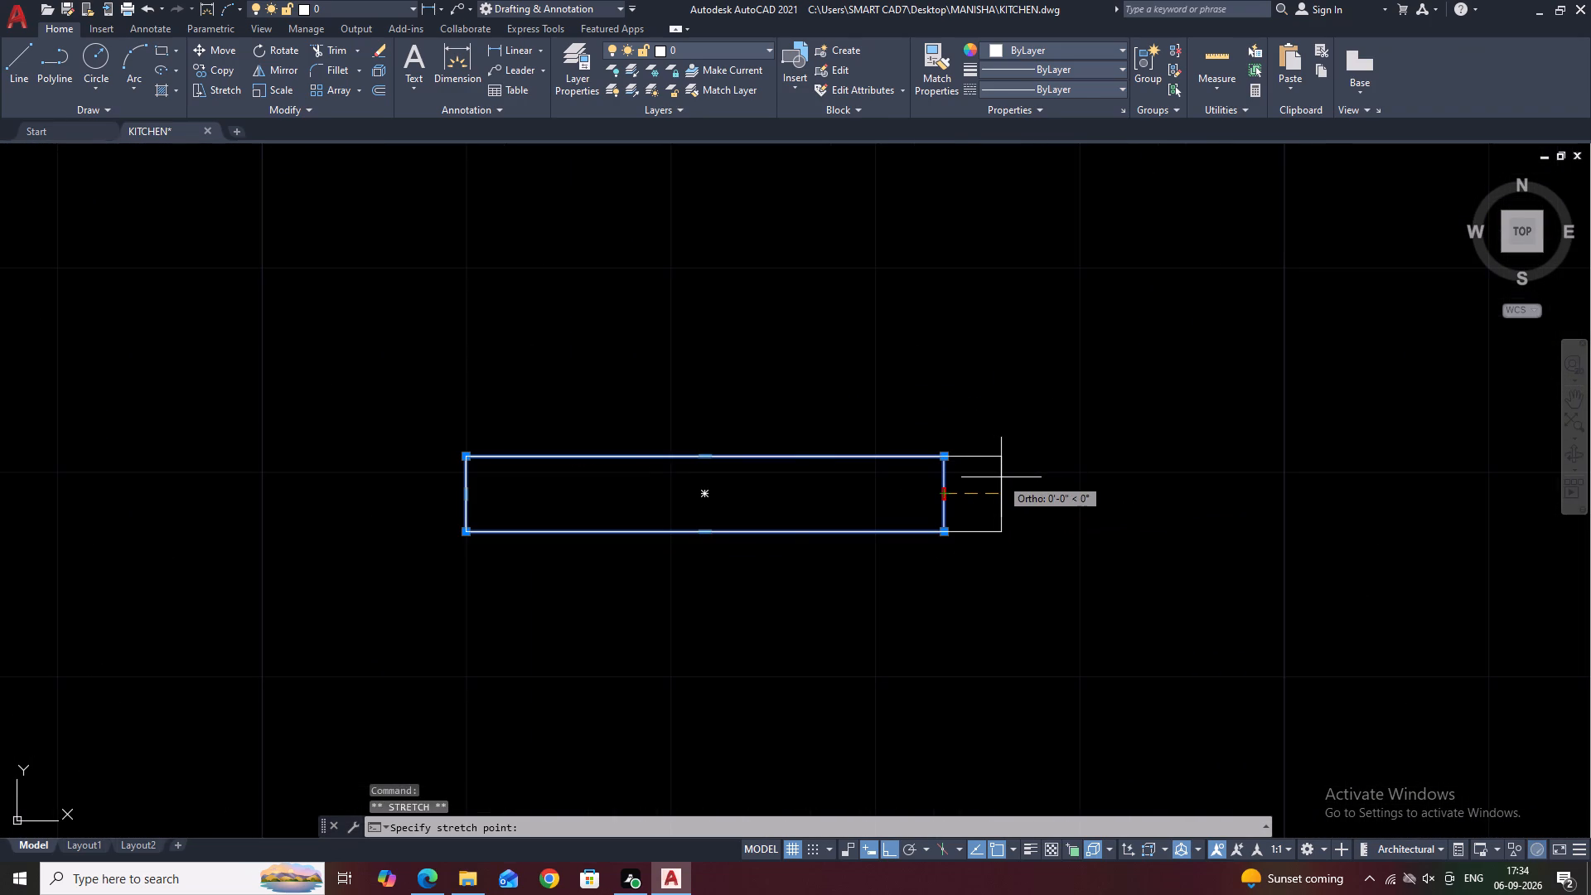
scroll(1002, 479, down, 1)
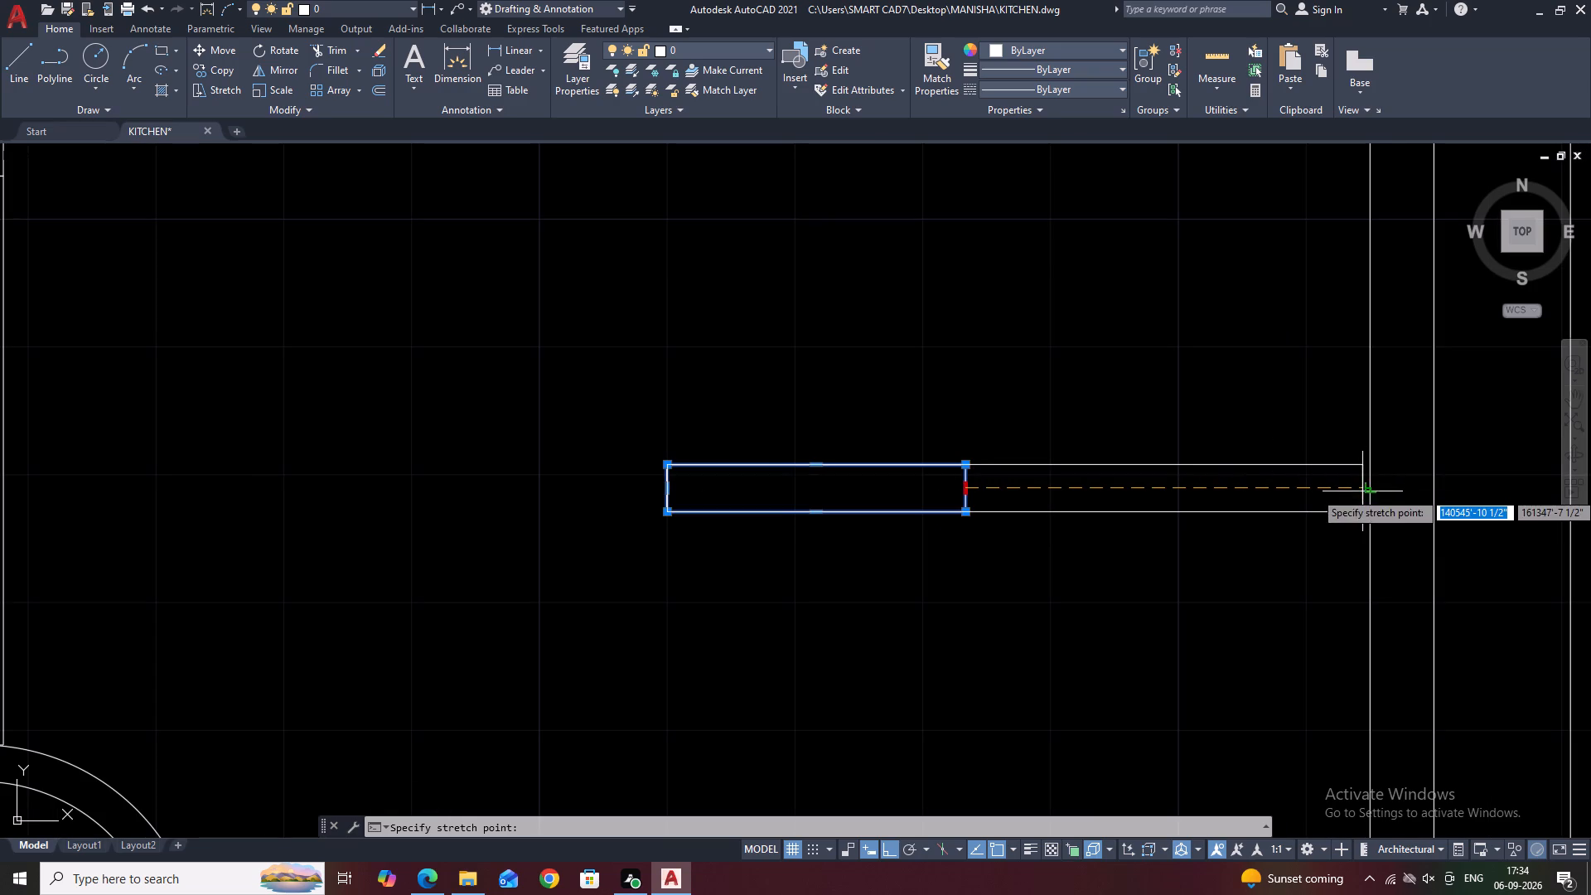
click(1368, 486)
Stretch the right end of the small lower circle's right horizontal strip to the large right basin's inner right wall.
scroll(1187, 429, down, 1)
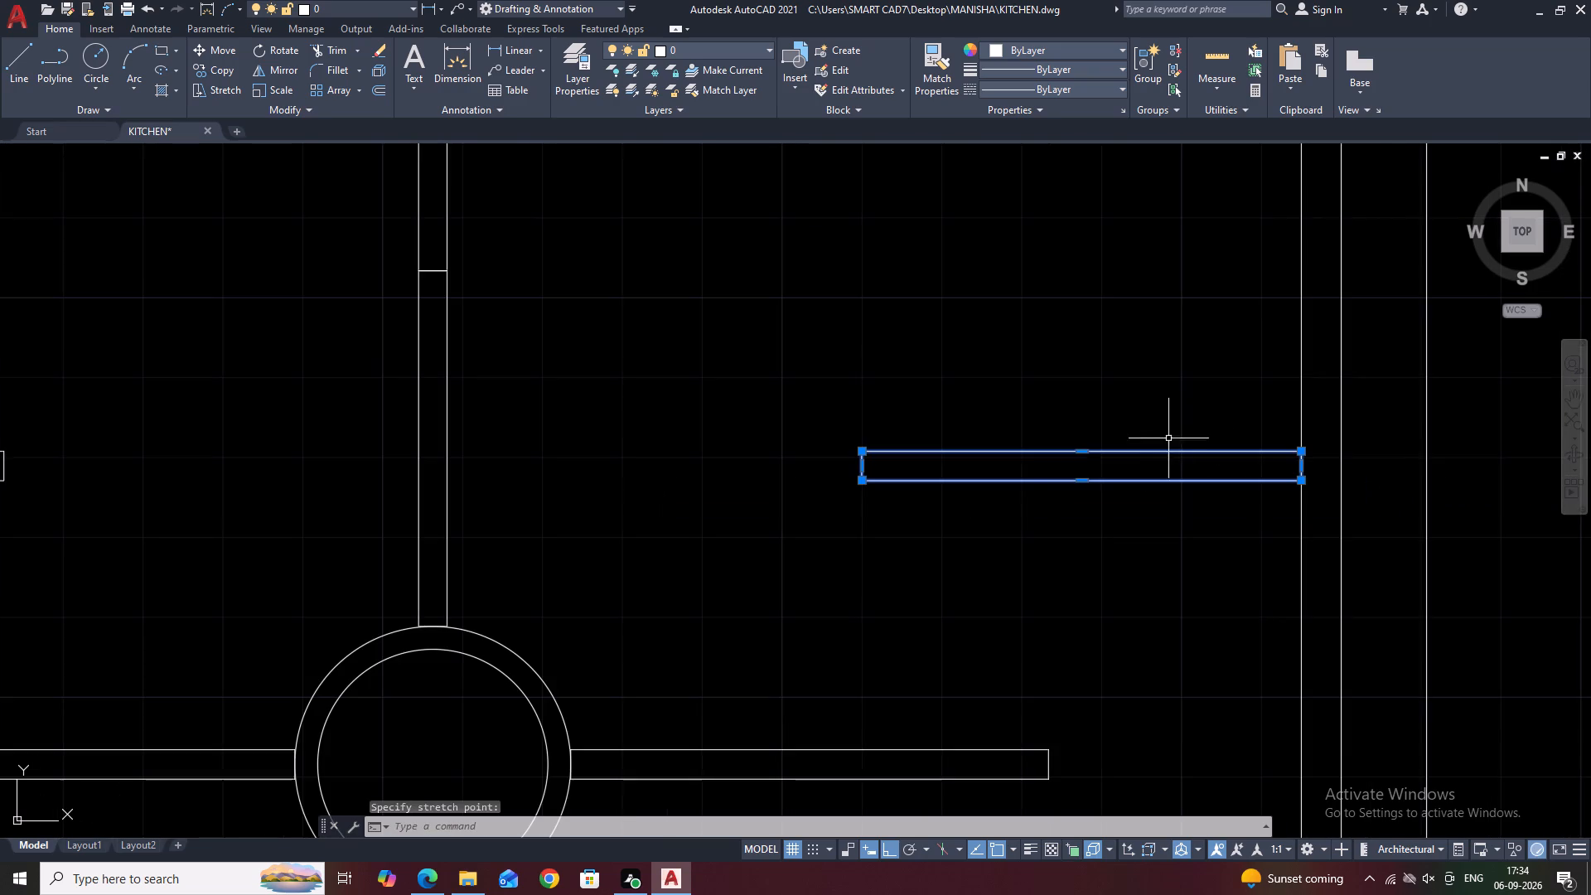
scroll(1060, 449, down, 2)
scroll(1040, 598, up, 2)
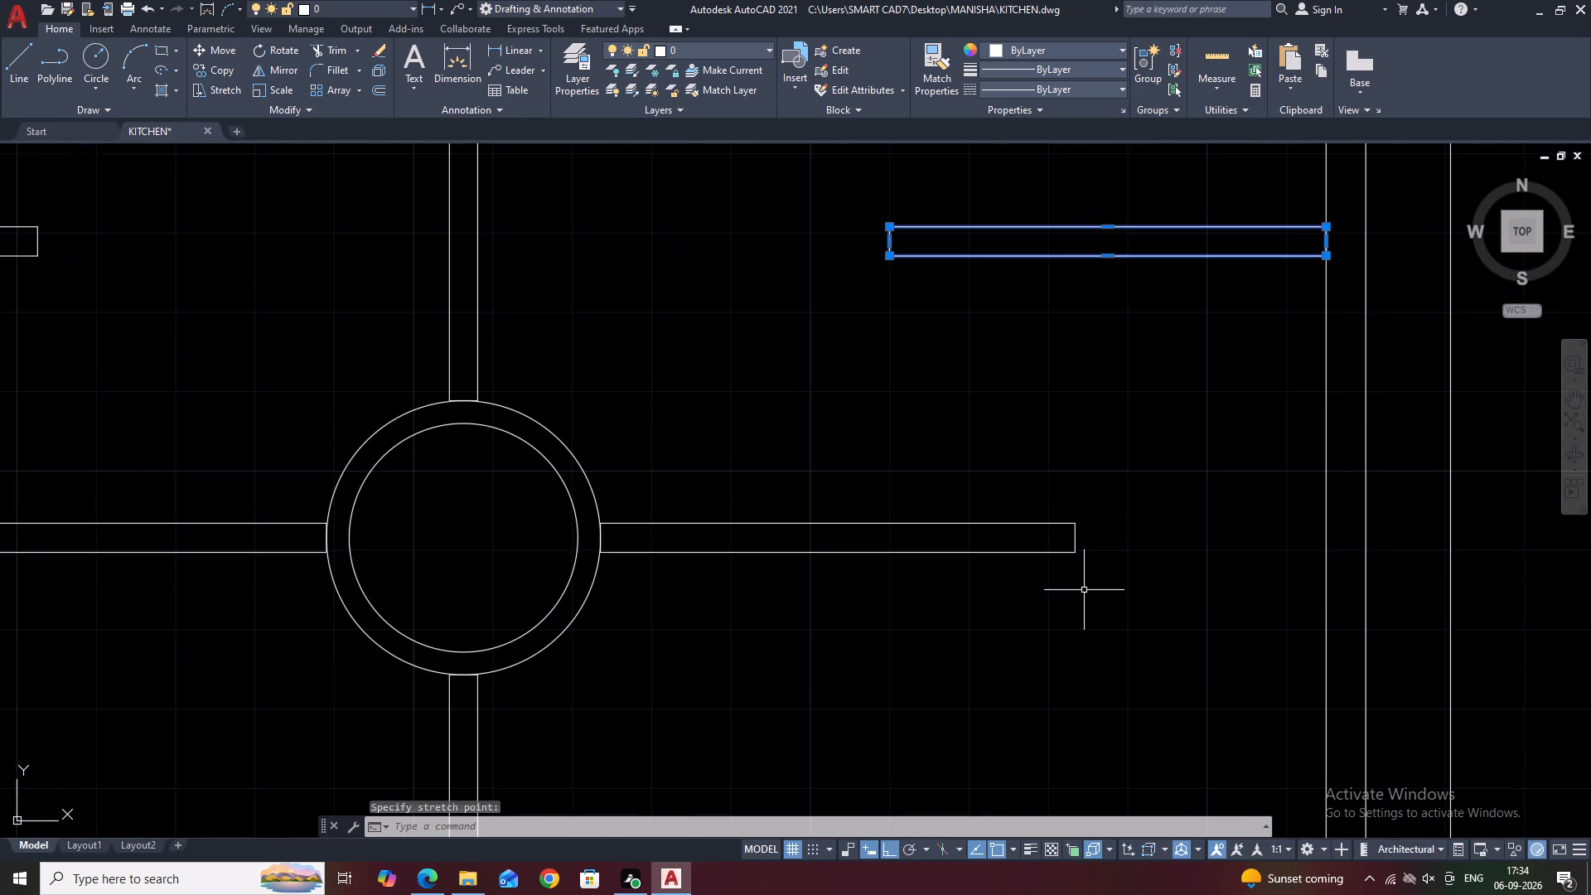
drag(1084, 590, 1067, 552)
click(1025, 458)
middle_drag(1113, 532, 1020, 509)
scroll(1011, 525, up, 2)
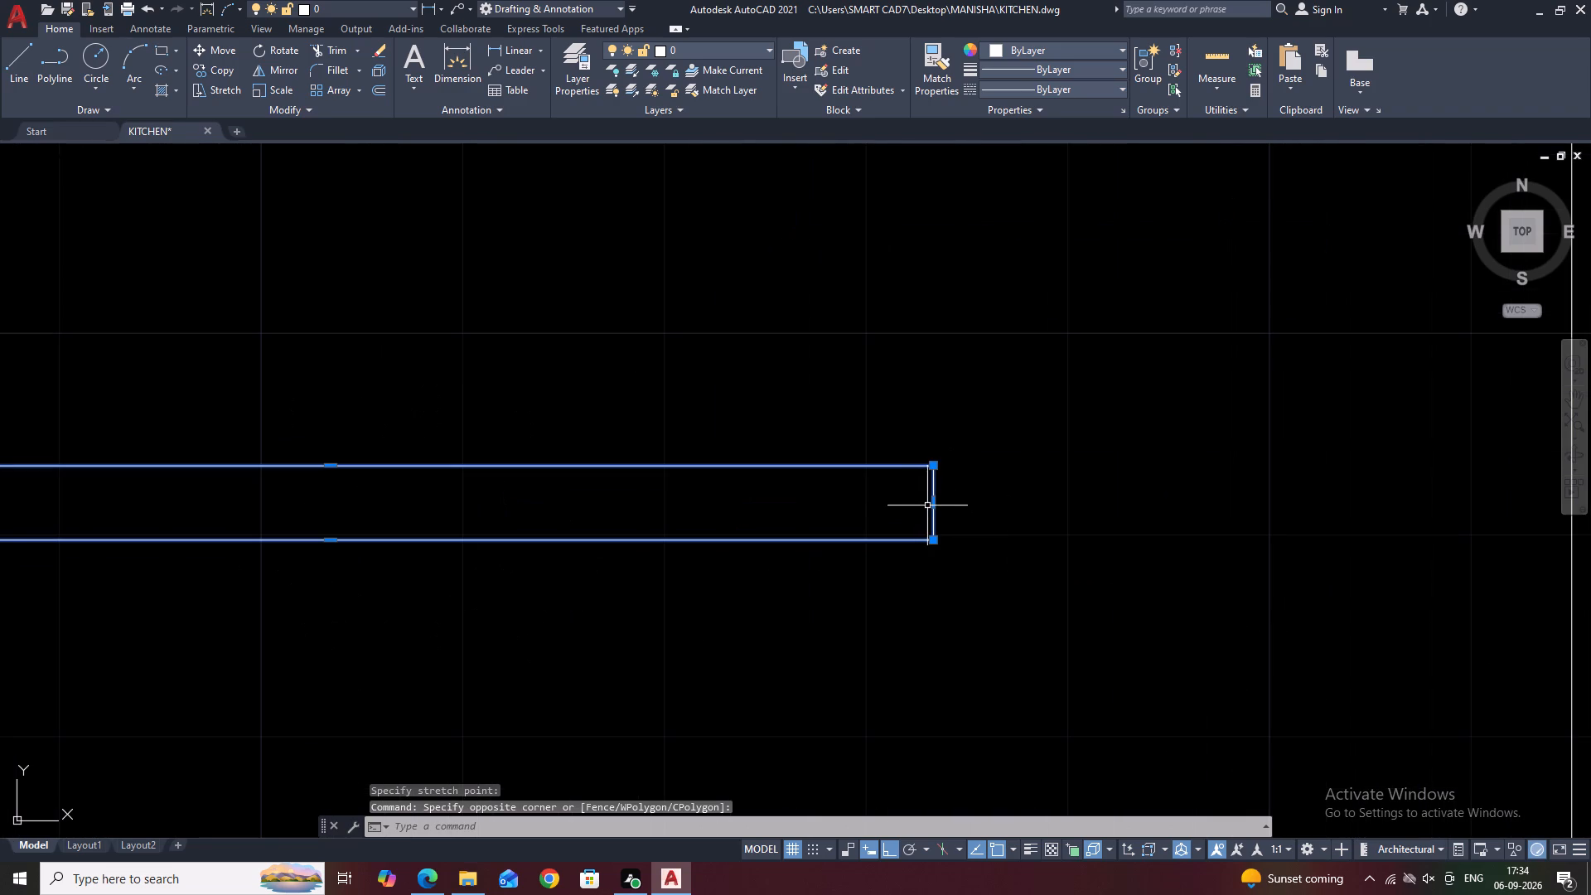
click(934, 506)
scroll(935, 506, down, 2)
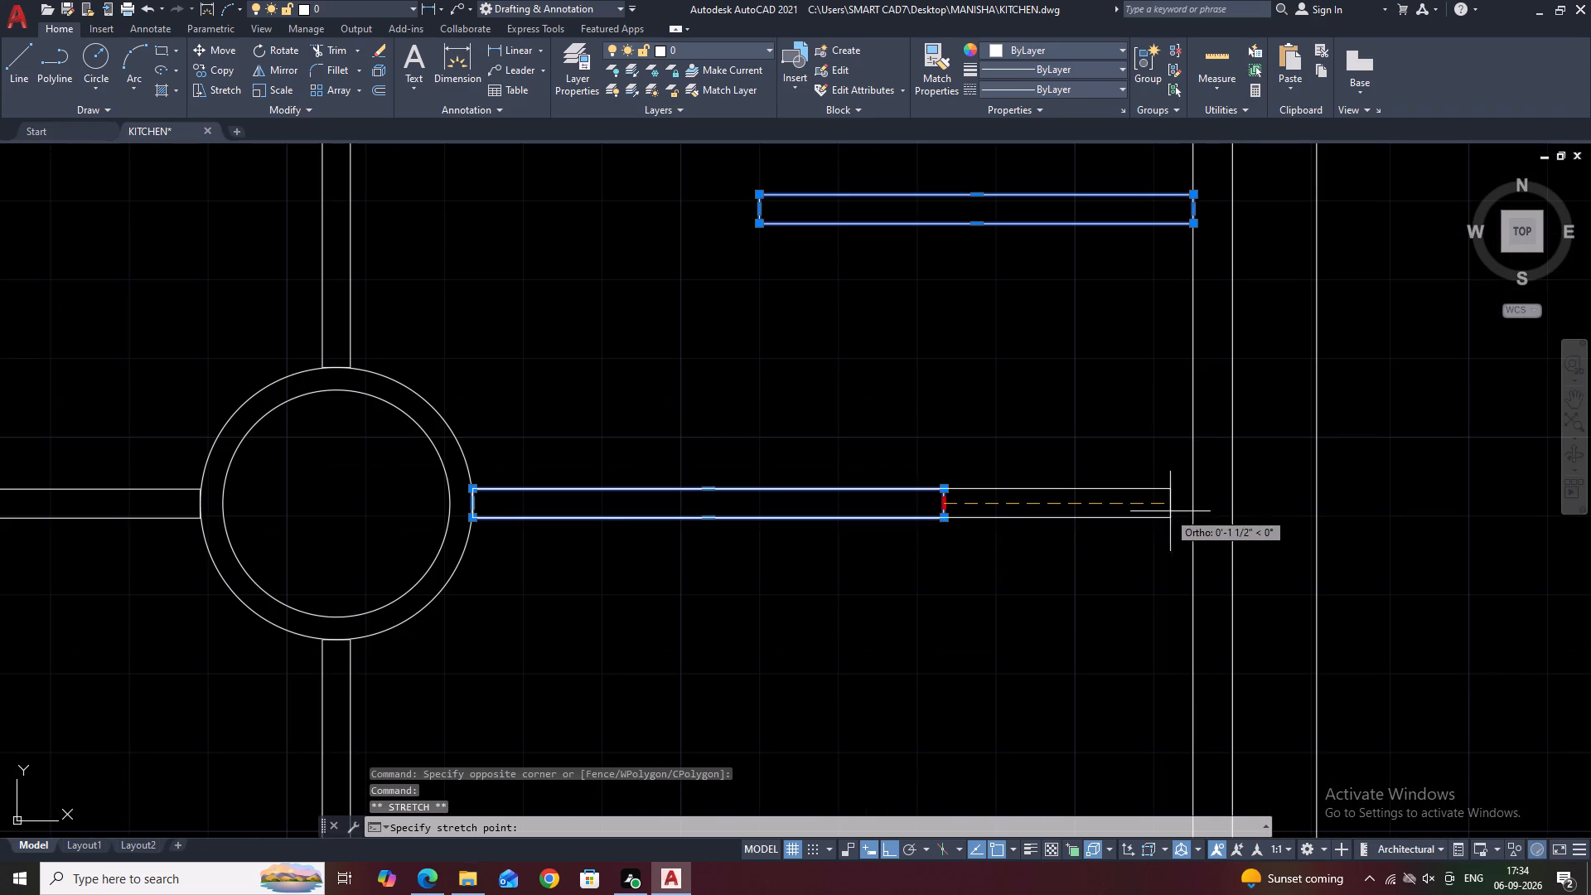
click(1193, 510)
Stretch the right end of the second-from-top right-hand short bar to the large right basin's inner right wall.
scroll(1070, 448, down, 3)
middle_drag(1119, 450, 1133, 440)
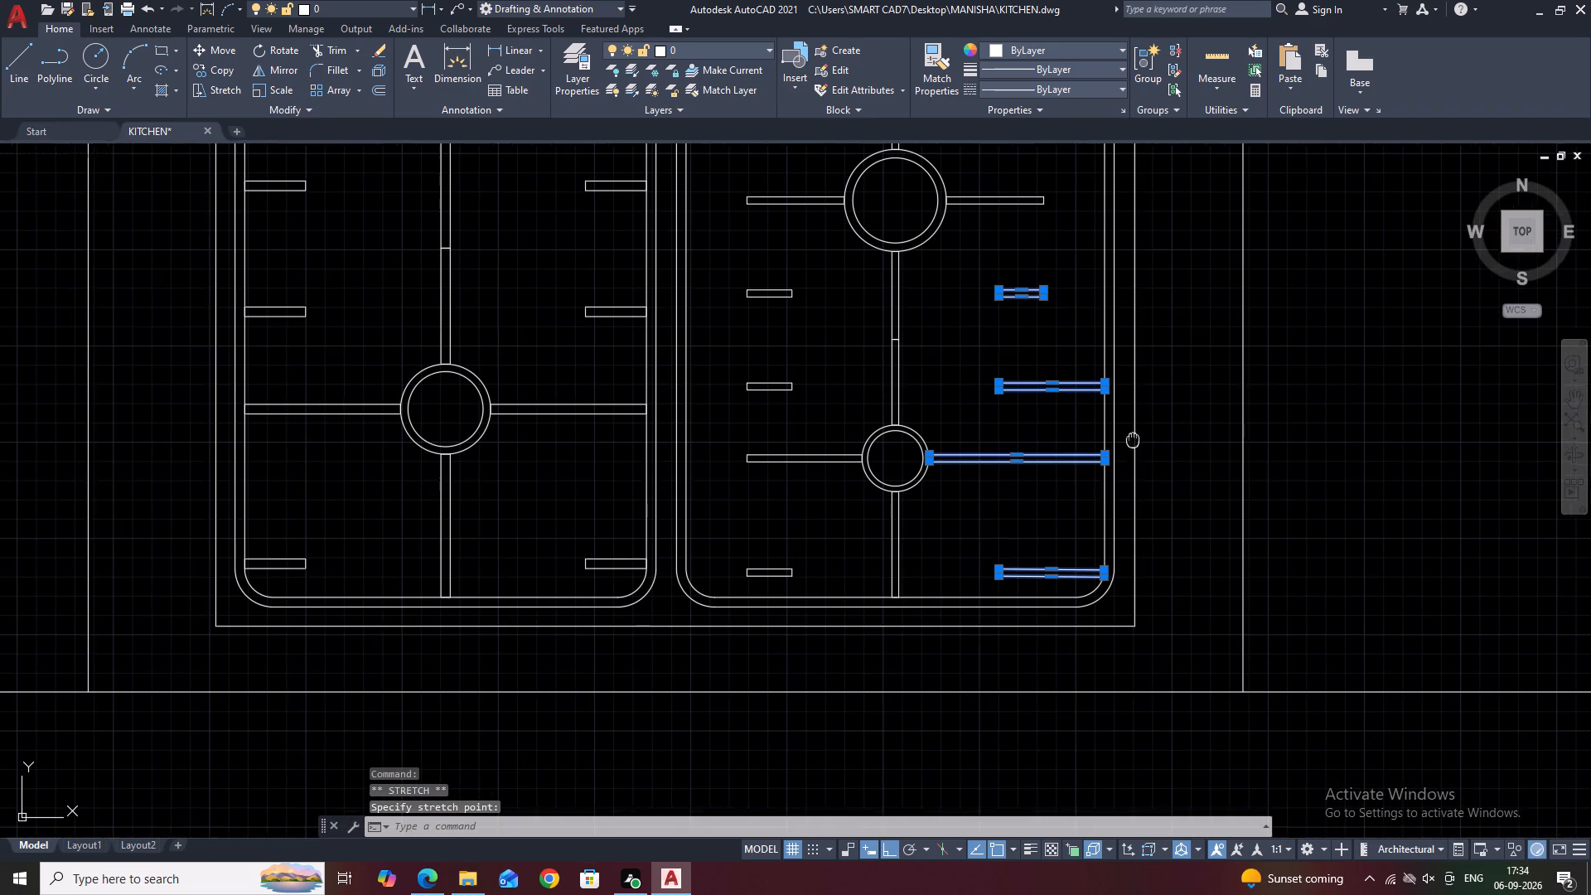
middle_drag(1133, 440, 1133, 439)
middle_drag(940, 402, 917, 509)
middle_drag(976, 409, 960, 492)
scroll(996, 519, up, 2)
middle_drag(1028, 433, 979, 546)
scroll(975, 540, up, 2)
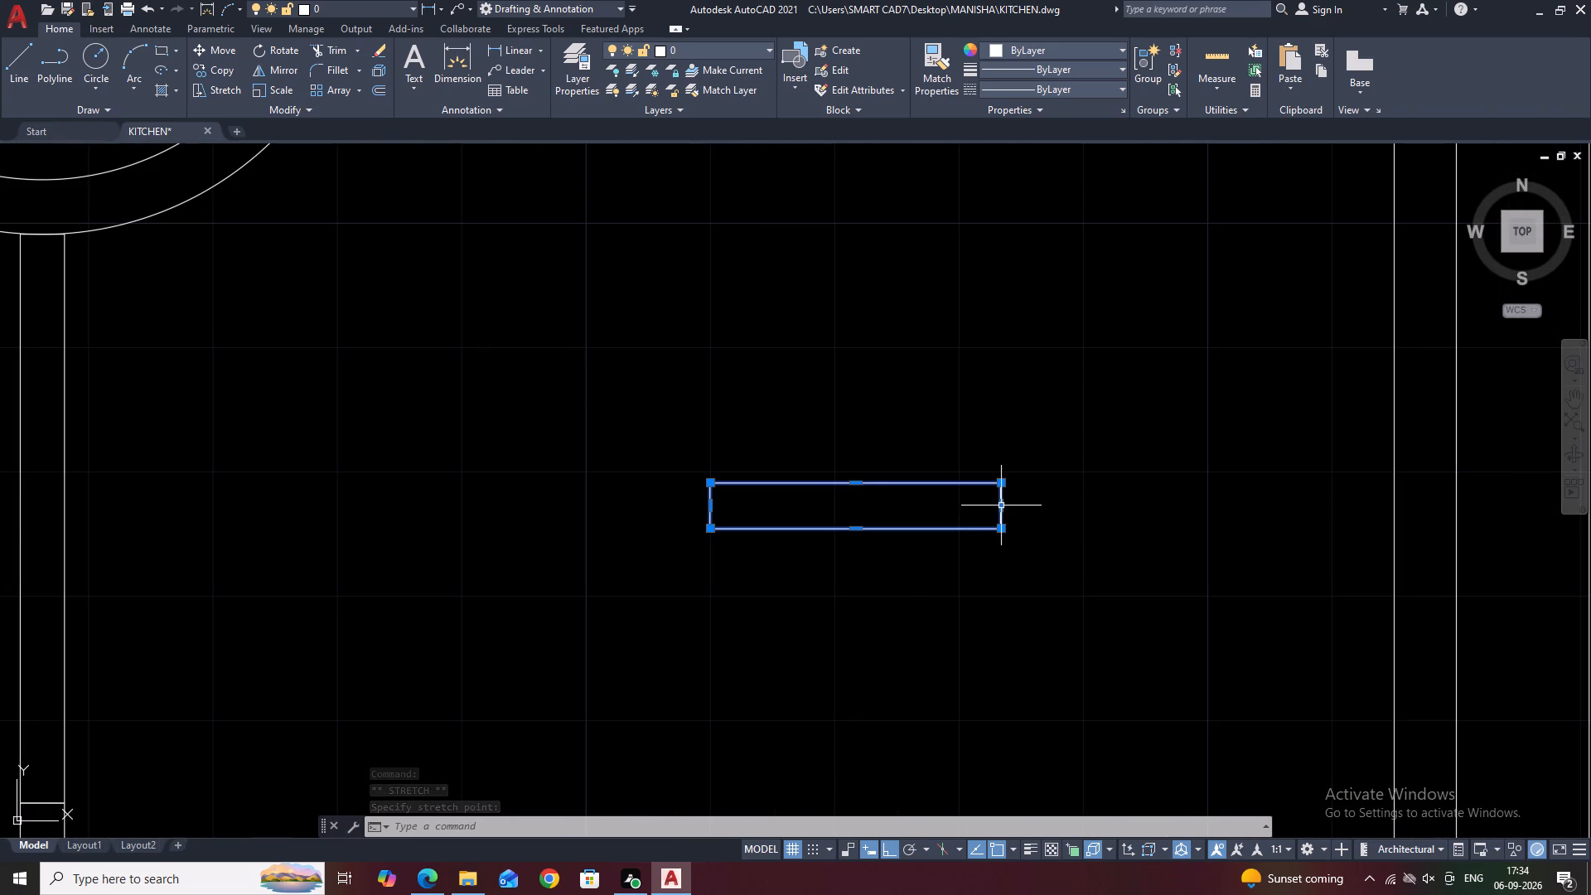
click(1004, 505)
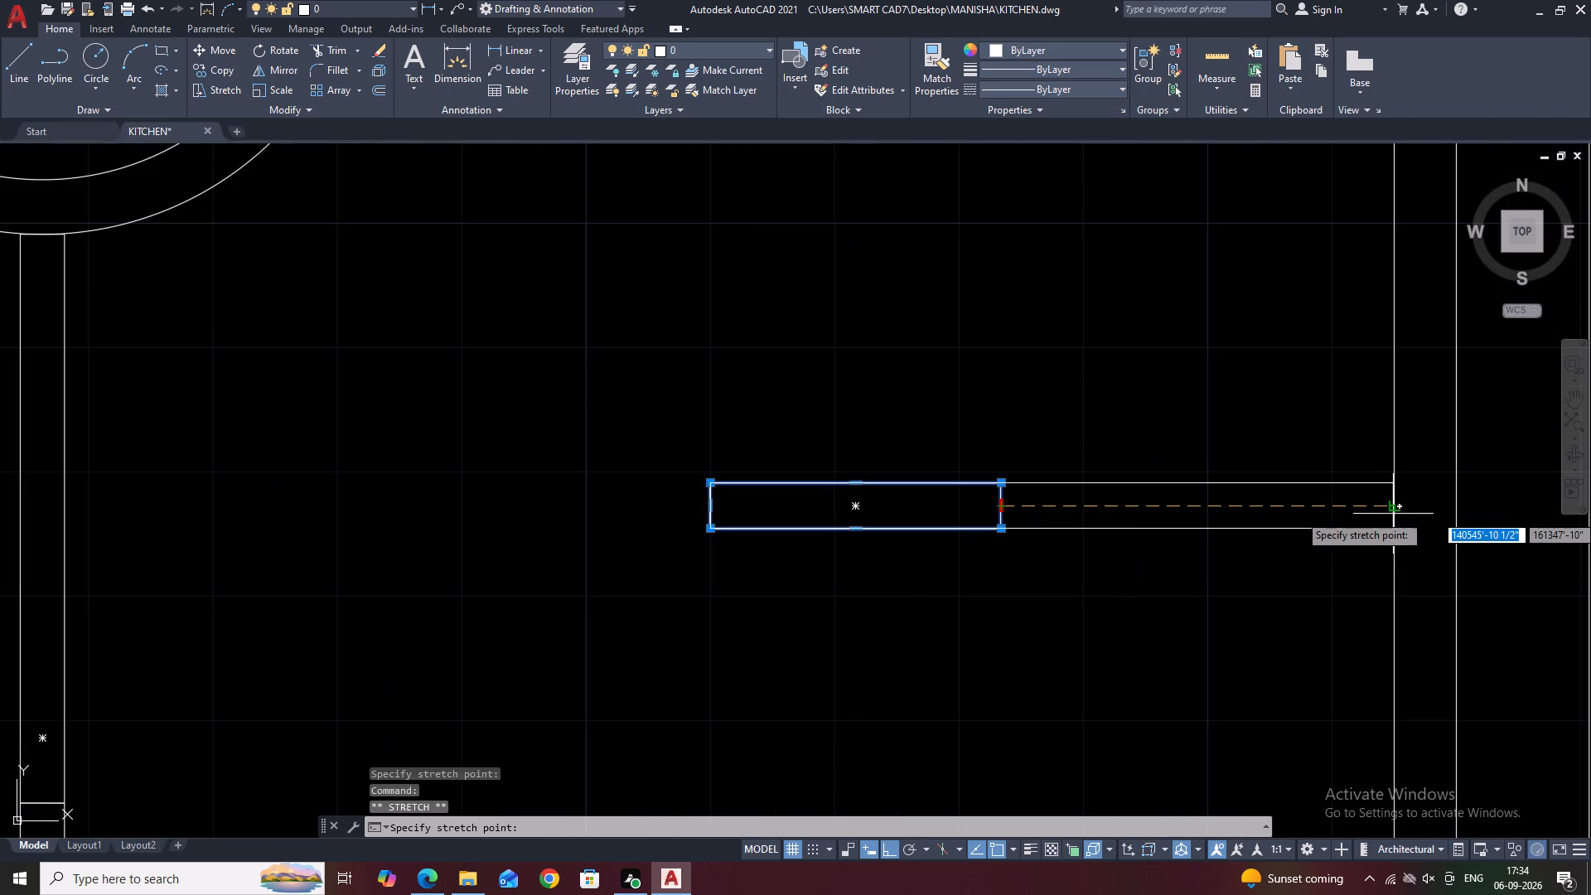
click(1393, 514)
Stretch the right end of the topmost right-hand short bar to the large right basin's inner right wall.
scroll(1306, 504, down, 3)
middle_drag(1267, 453, 1265, 516)
scroll(1211, 409, down, 1)
middle_drag(1211, 422, 1194, 490)
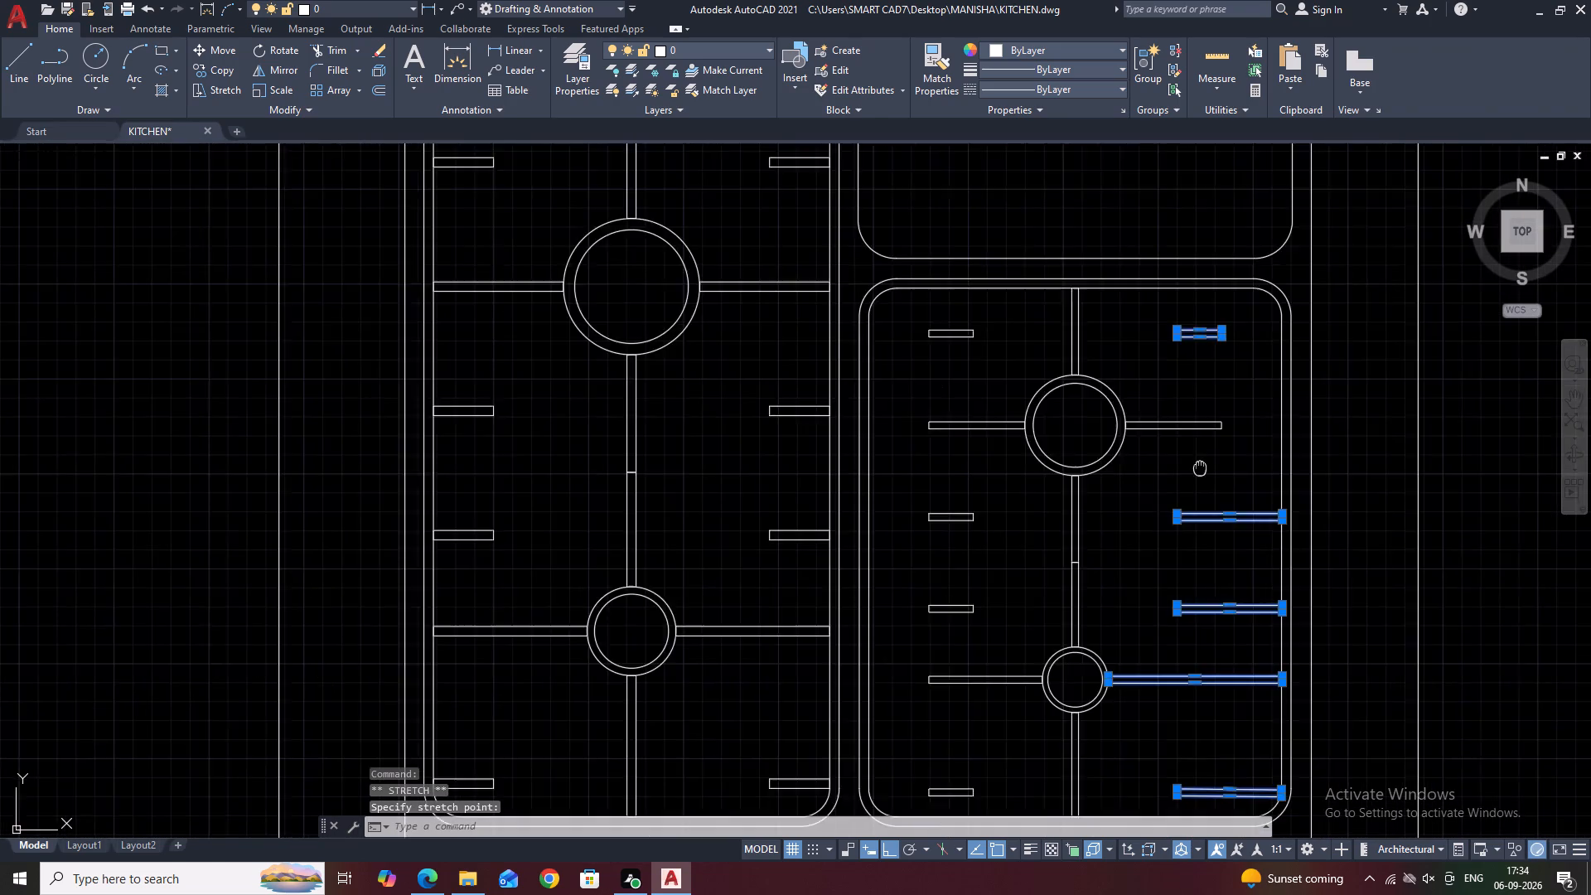
middle_drag(1194, 490, 1183, 517)
scroll(1188, 548, up, 2)
middle_drag(1200, 433, 1142, 596)
middle_drag(1141, 500, 1104, 582)
scroll(1082, 474, up, 1)
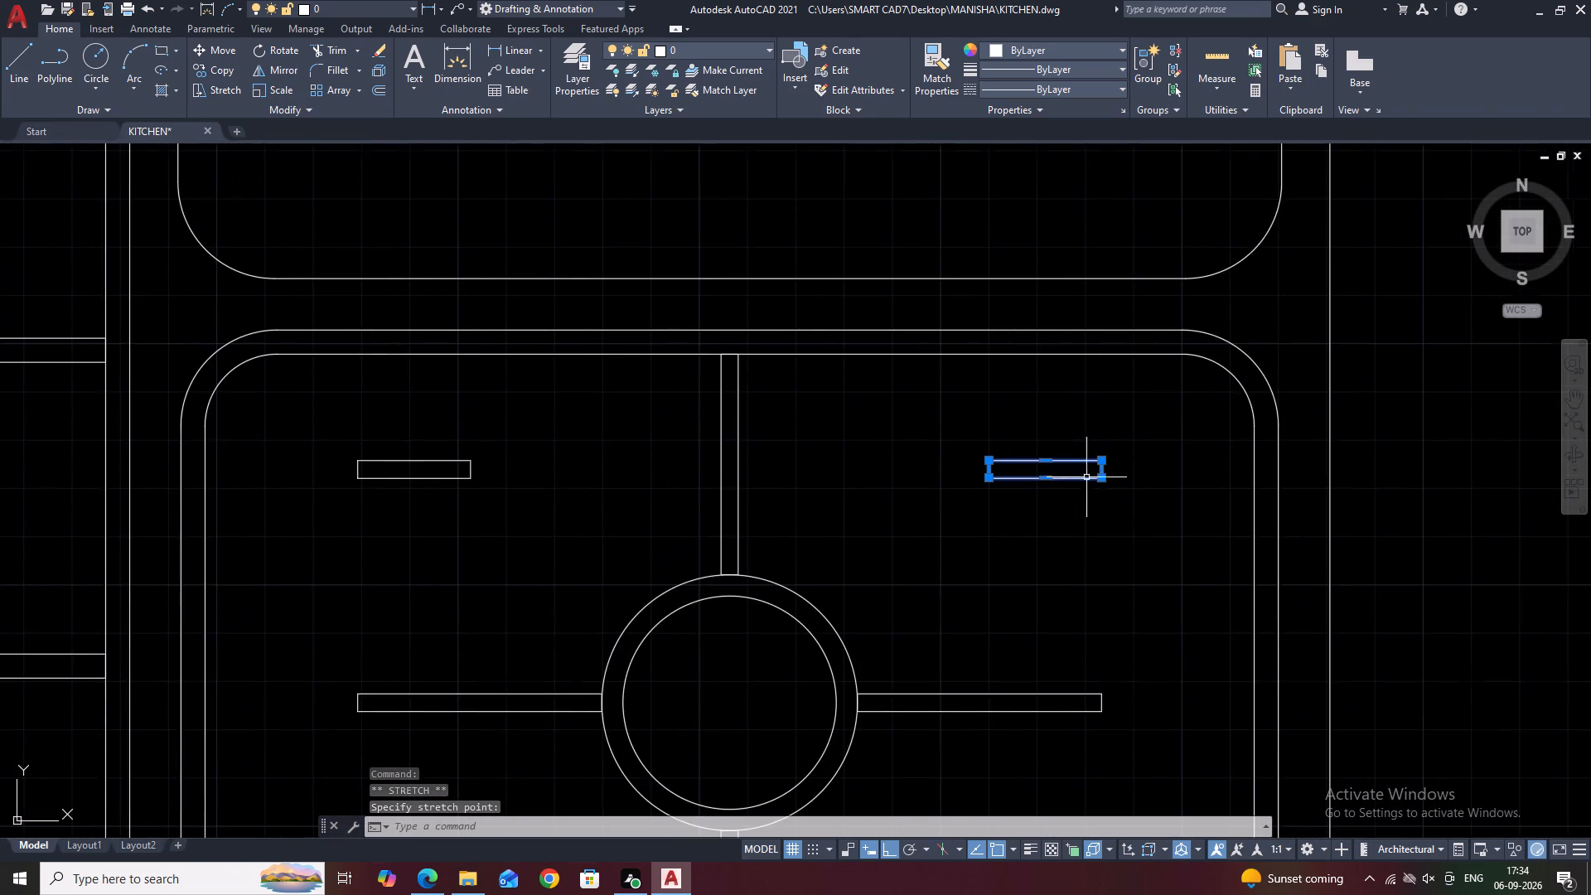
scroll(1086, 477, up, 1)
middle_drag(1186, 467, 1051, 548)
scroll(992, 545, up, 2)
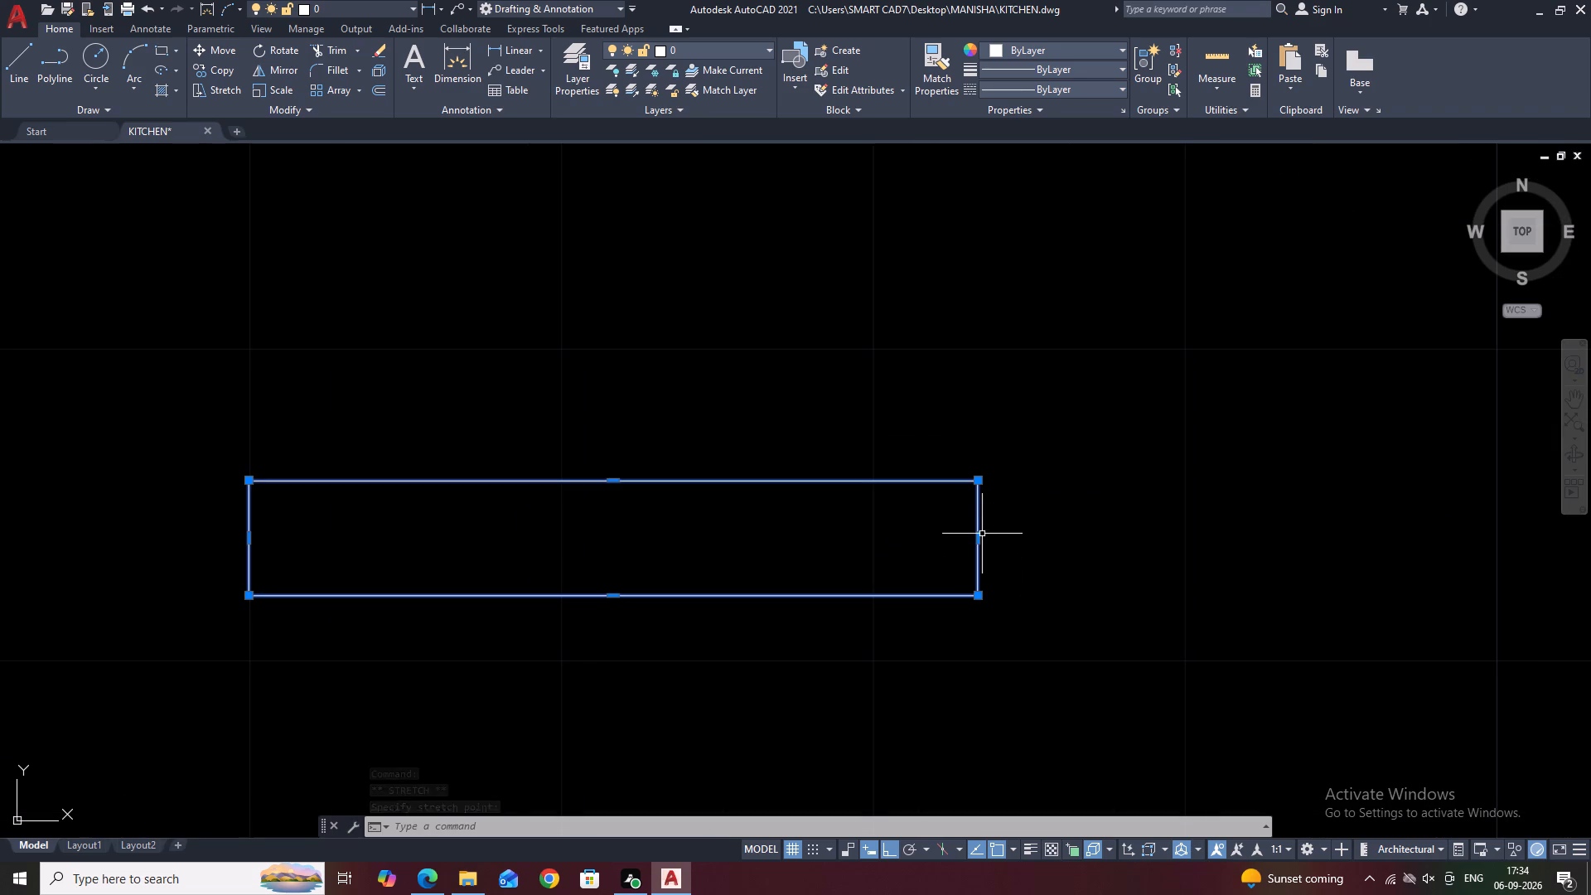
click(976, 540)
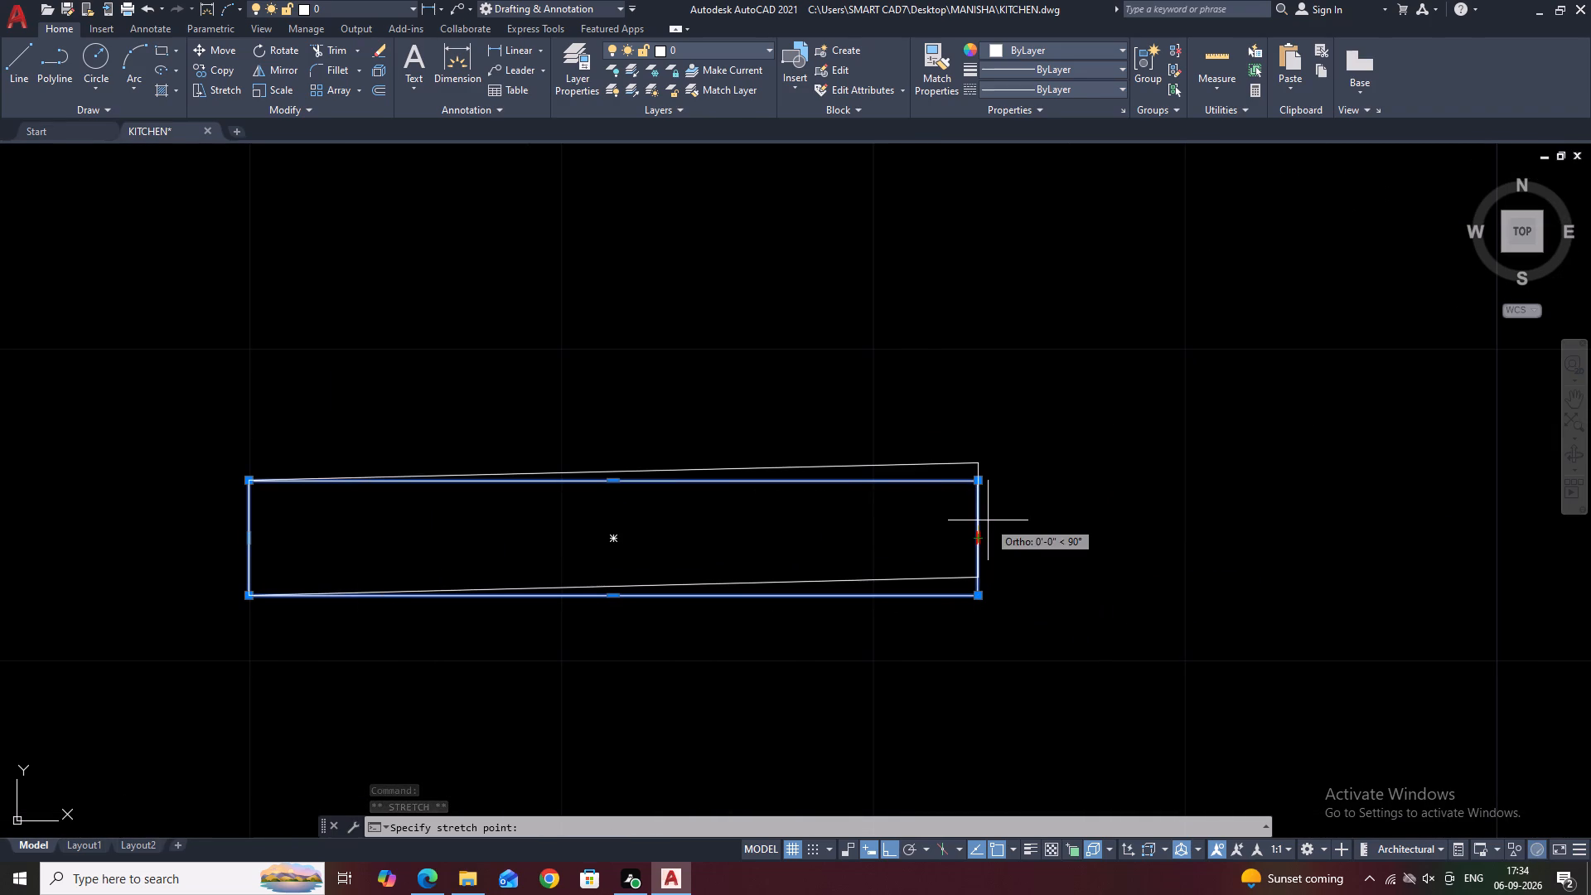
key(Escape)
scroll(988, 520, down, 2)
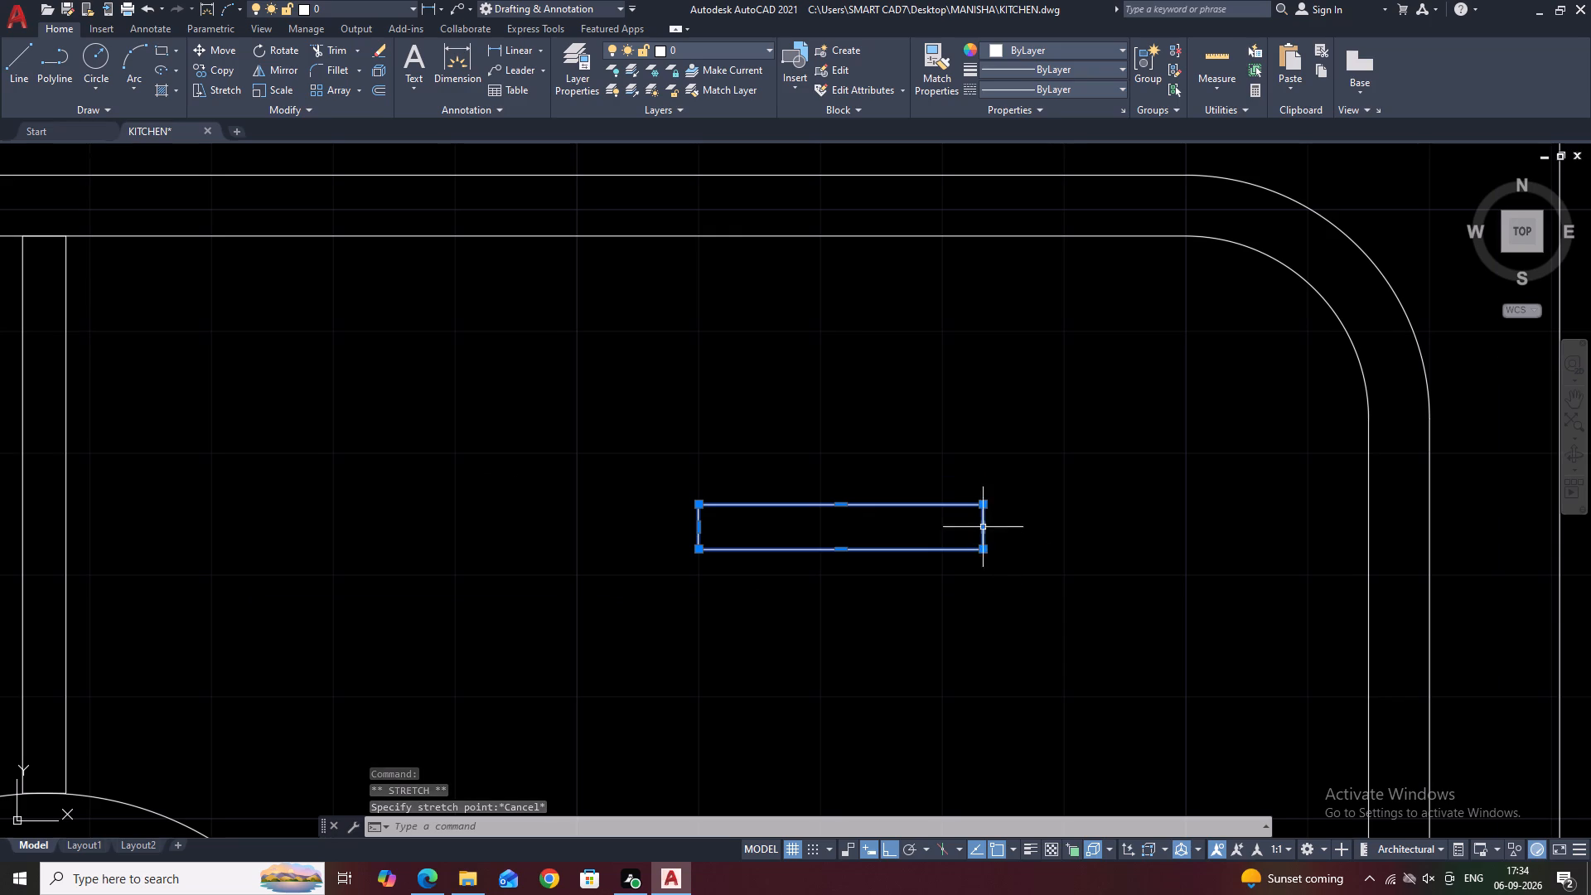
scroll(994, 491, down, 1)
middle_drag(1129, 563, 1116, 562)
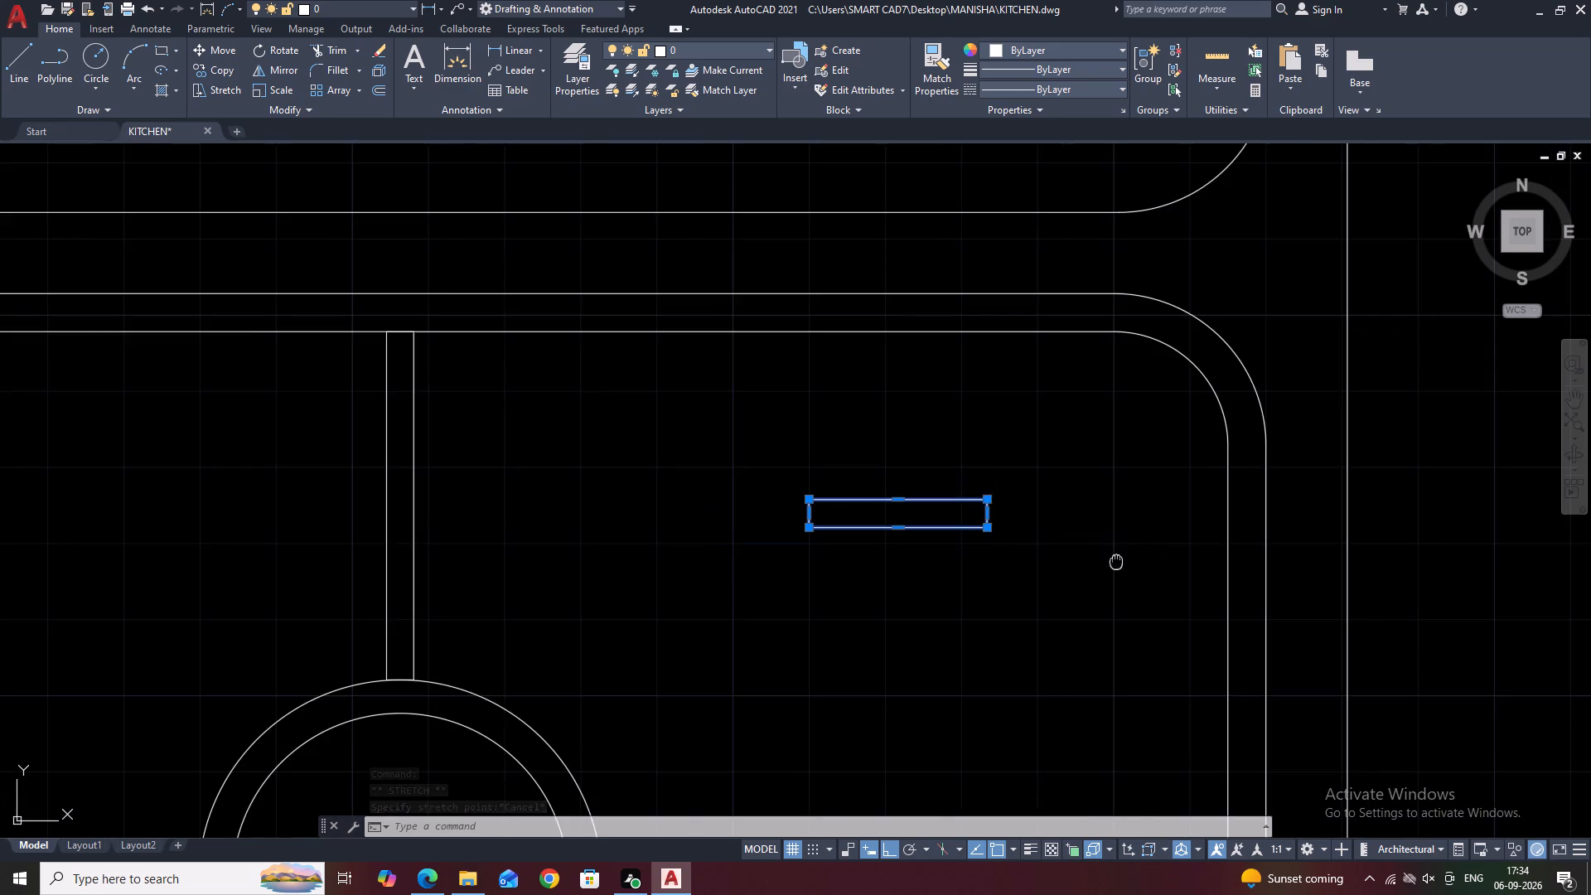
middle_drag(1116, 562, 950, 532)
scroll(950, 532, down, 1)
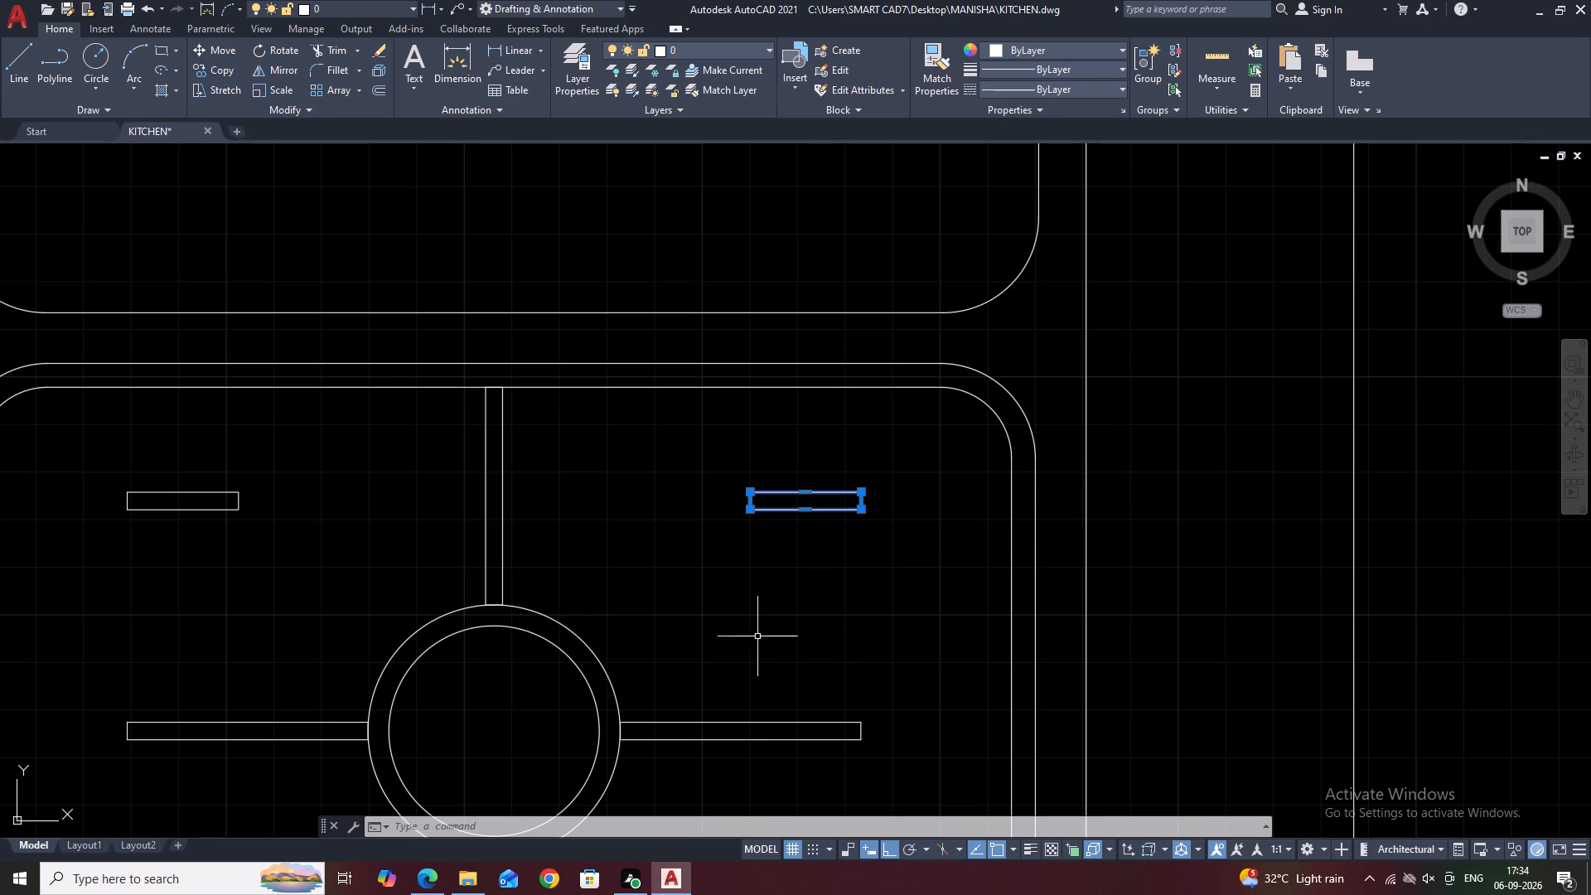
scroll(837, 506, up, 4)
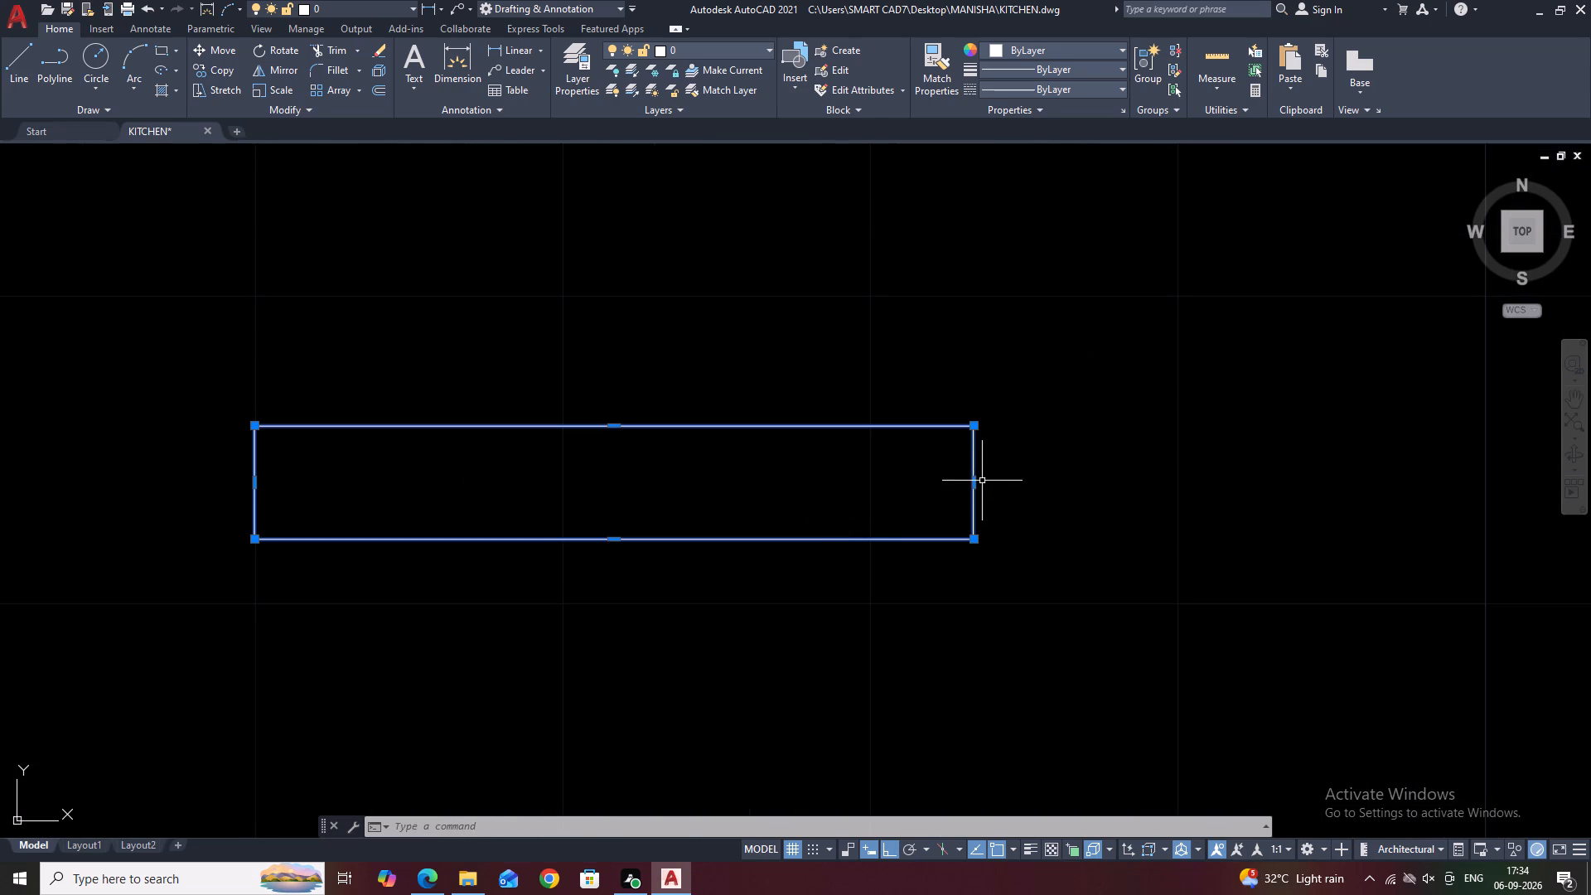
click(972, 481)
scroll(967, 476, down, 4)
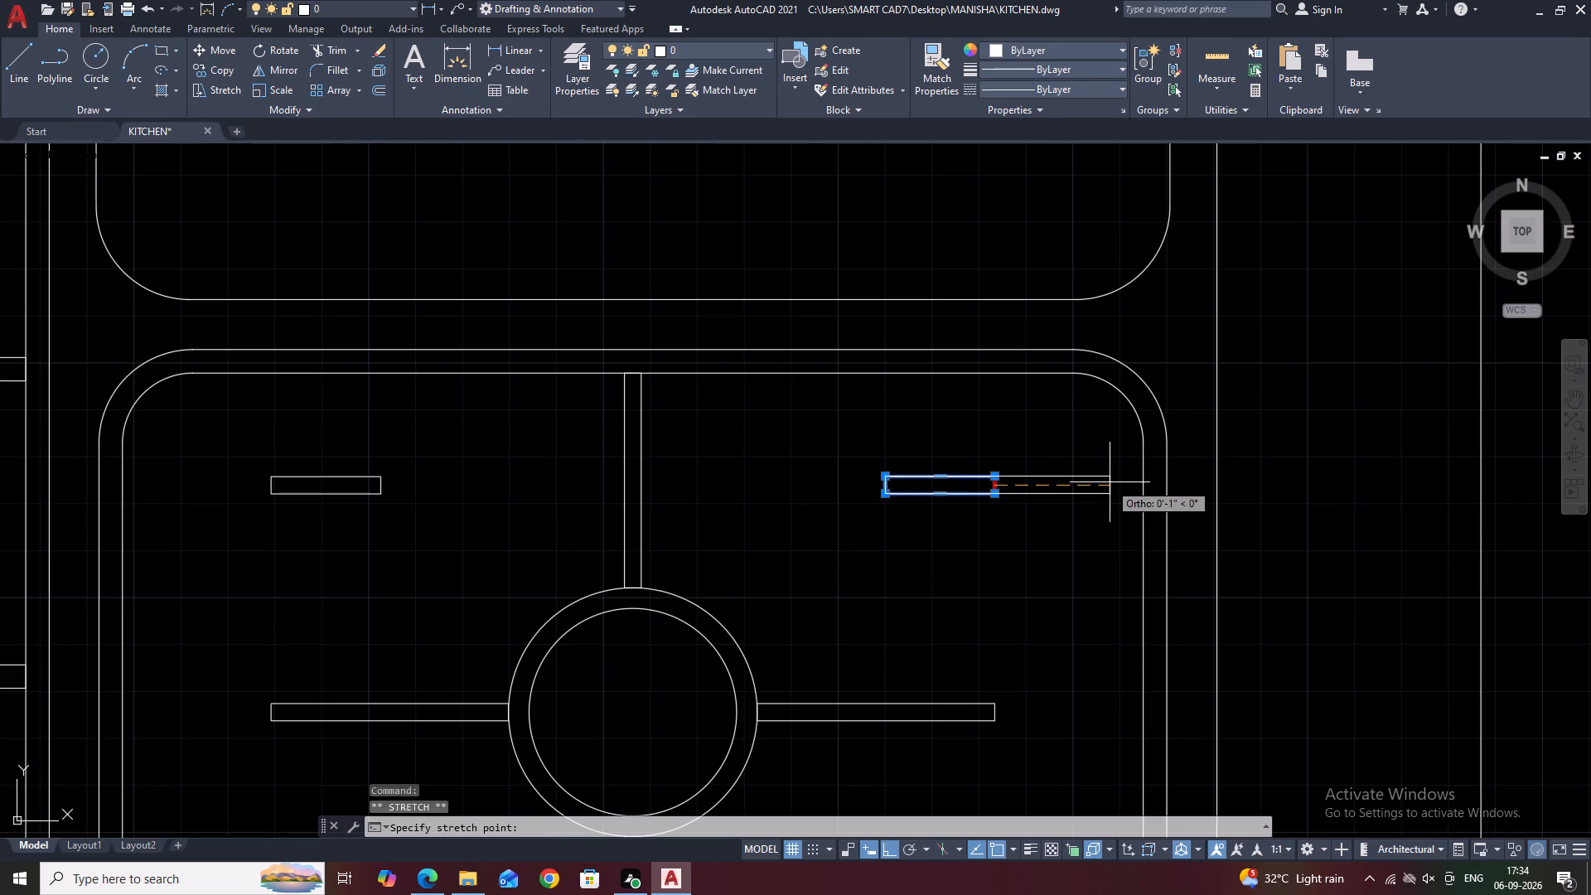
click(1143, 486)
Select the topmost left-hand short bar and stretch its left end to the large right basin's inner left wall.
scroll(1047, 477, down, 1)
middle_drag(1044, 525, 1044, 520)
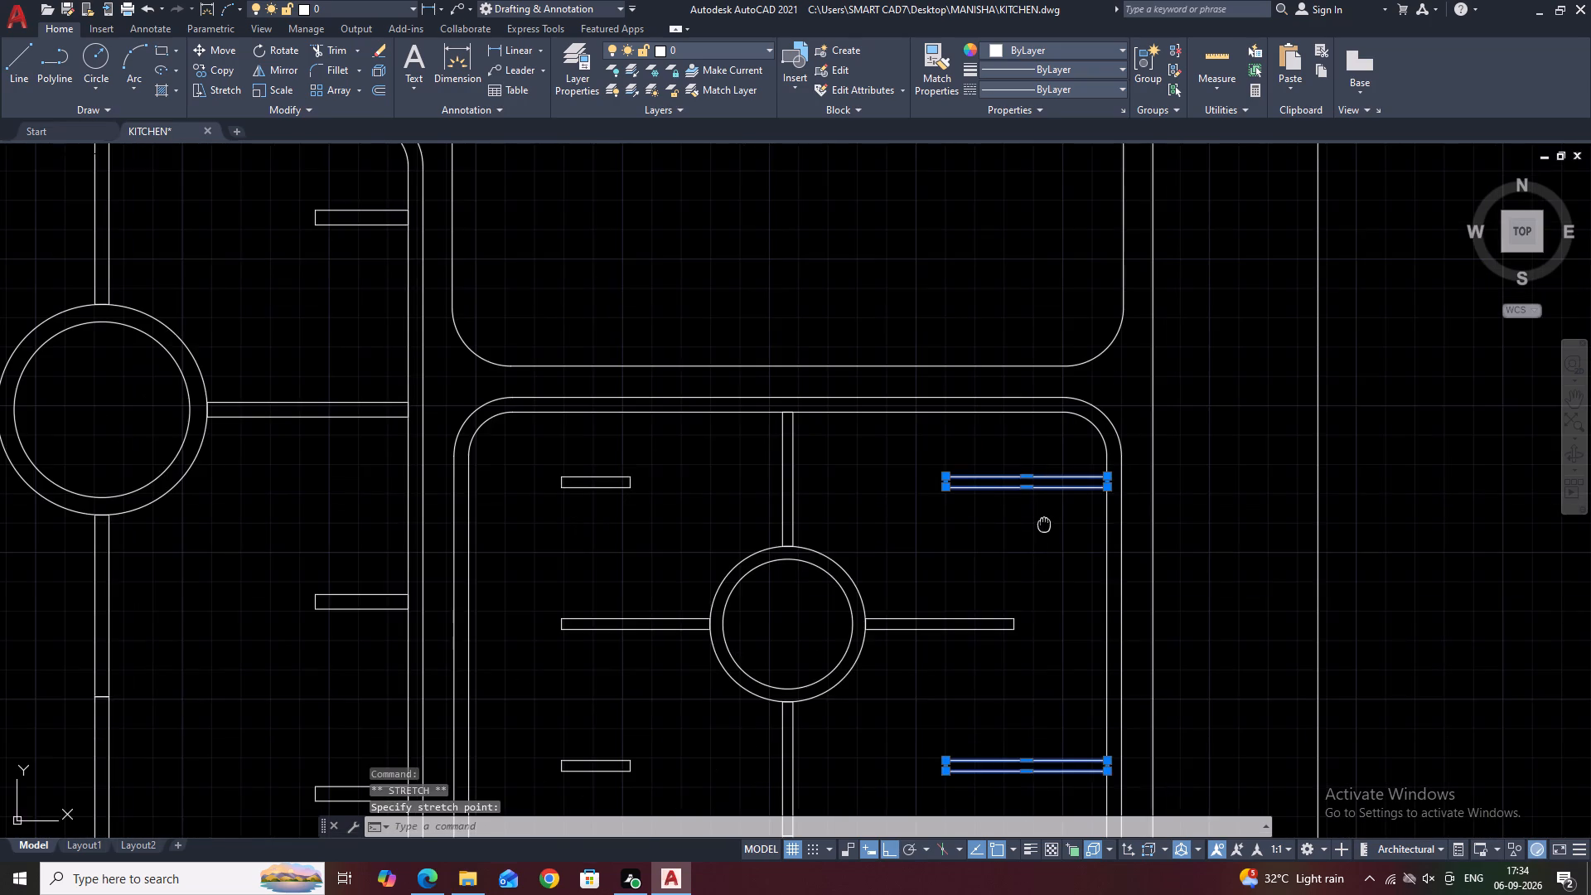
middle_drag(1044, 520, 1050, 470)
scroll(550, 402, up, 2)
click(624, 423)
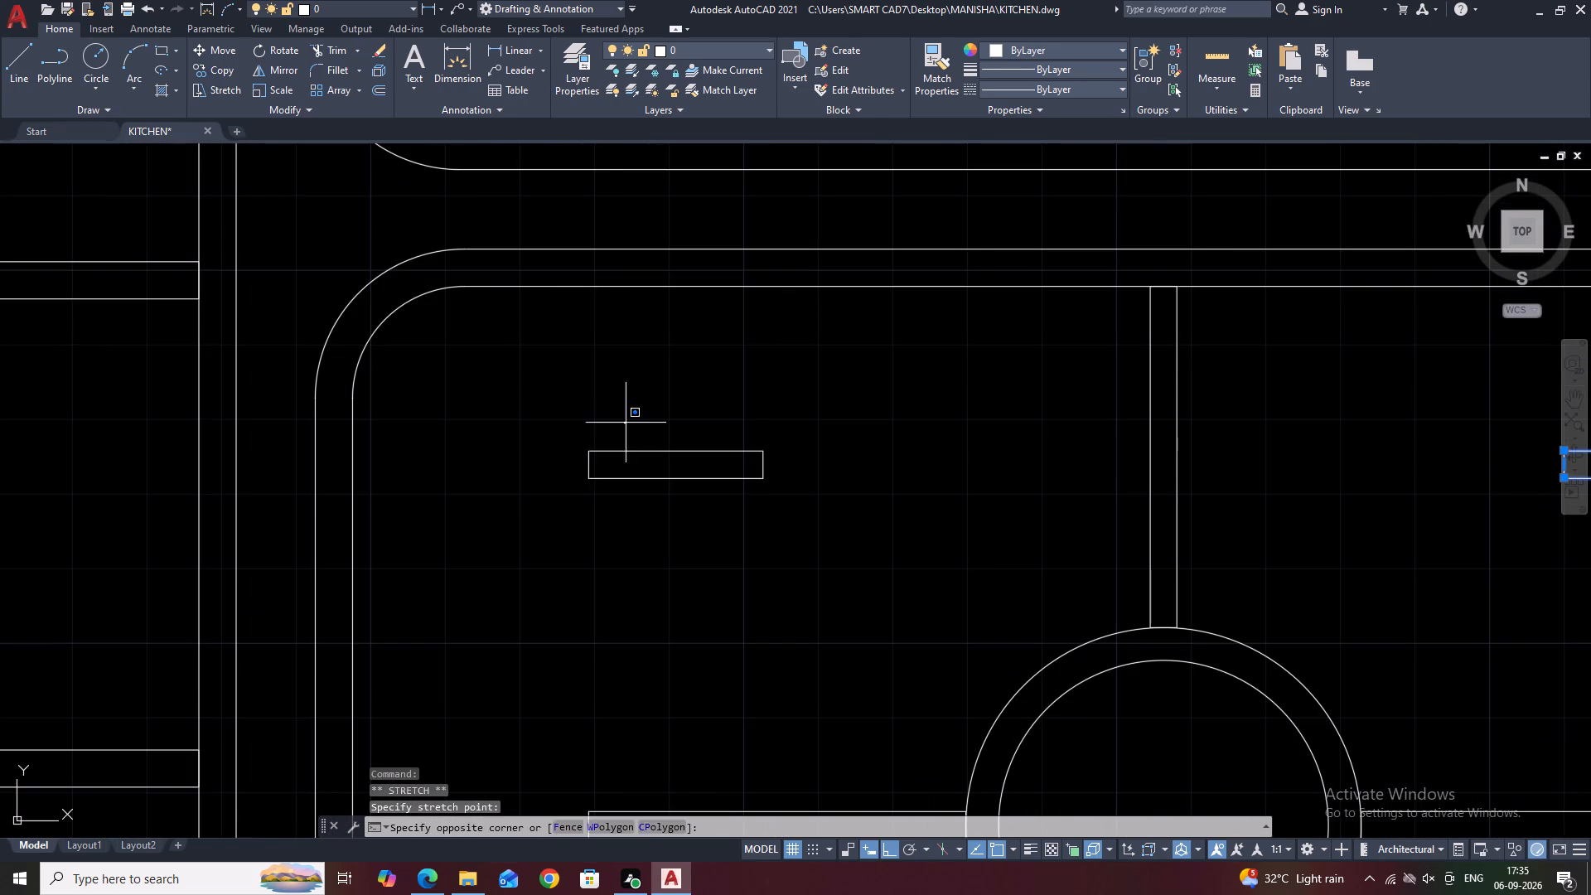
click(574, 525)
scroll(563, 475, up, 2)
click(619, 454)
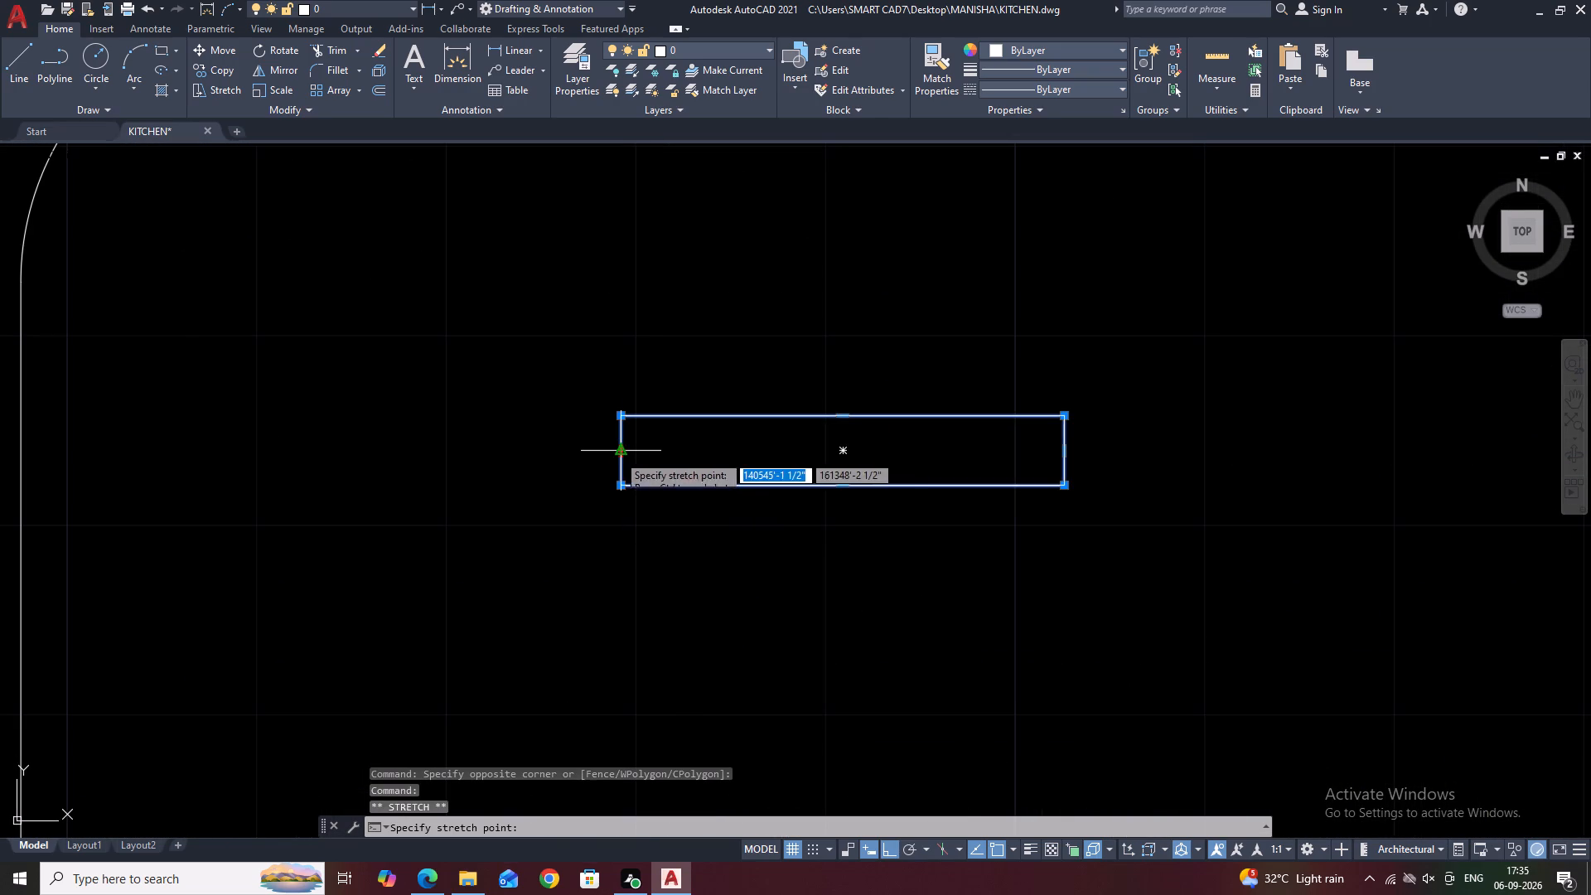
scroll(617, 454, down, 3)
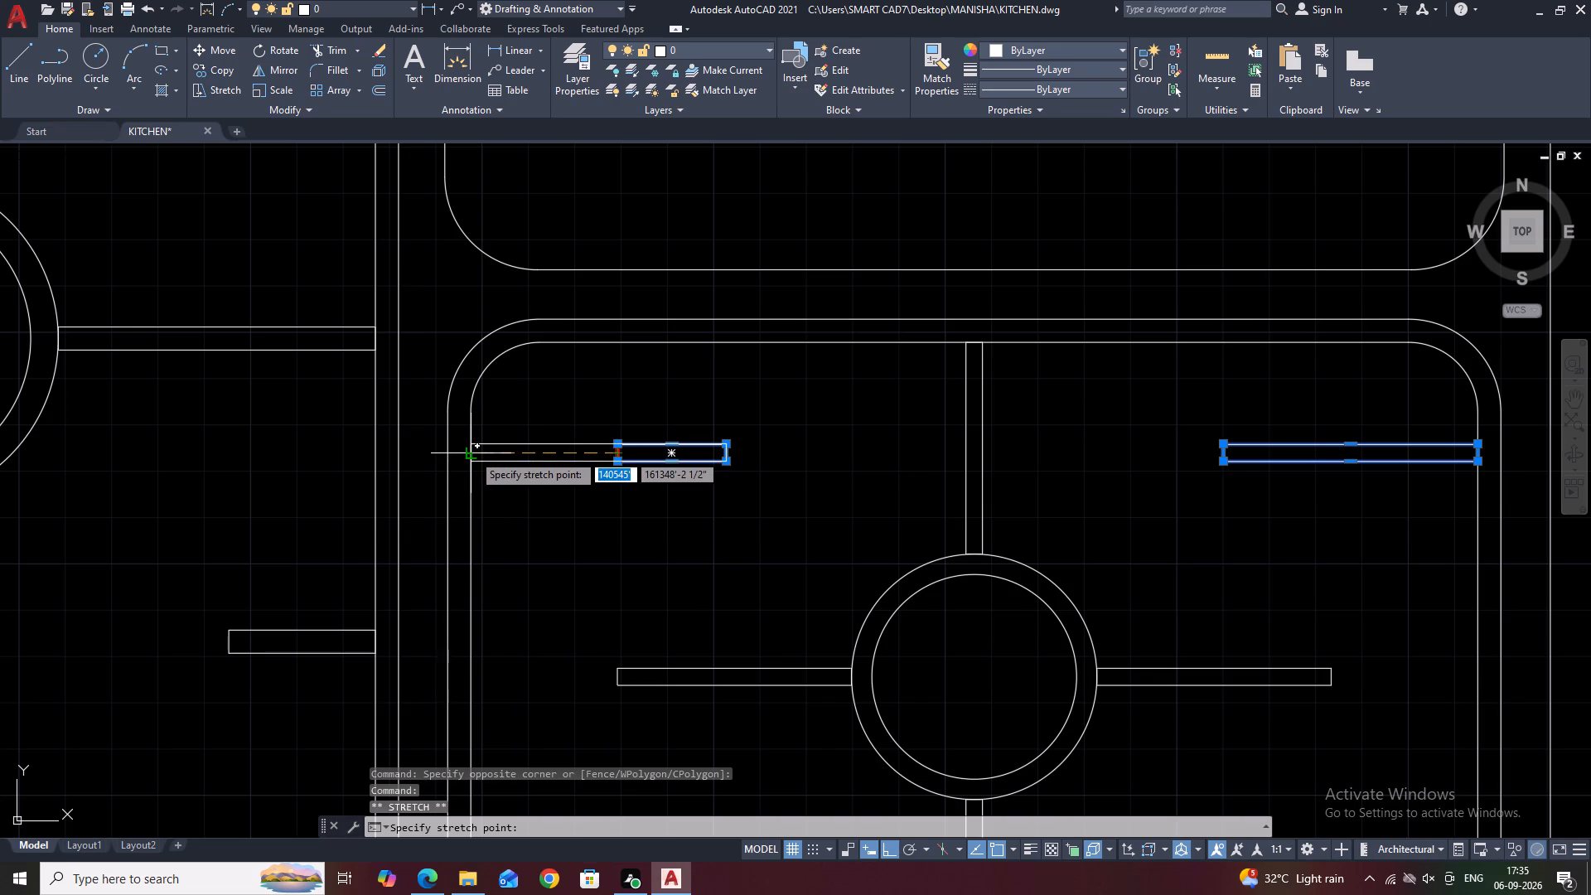
click(472, 453)
Stretch the left end of the larger upper circle's left horizontal strip to the large right basin's inner left wall.
middle_drag(655, 568, 785, 409)
drag(776, 553, 760, 521)
click(732, 452)
scroll(741, 522, up, 2)
click(755, 512)
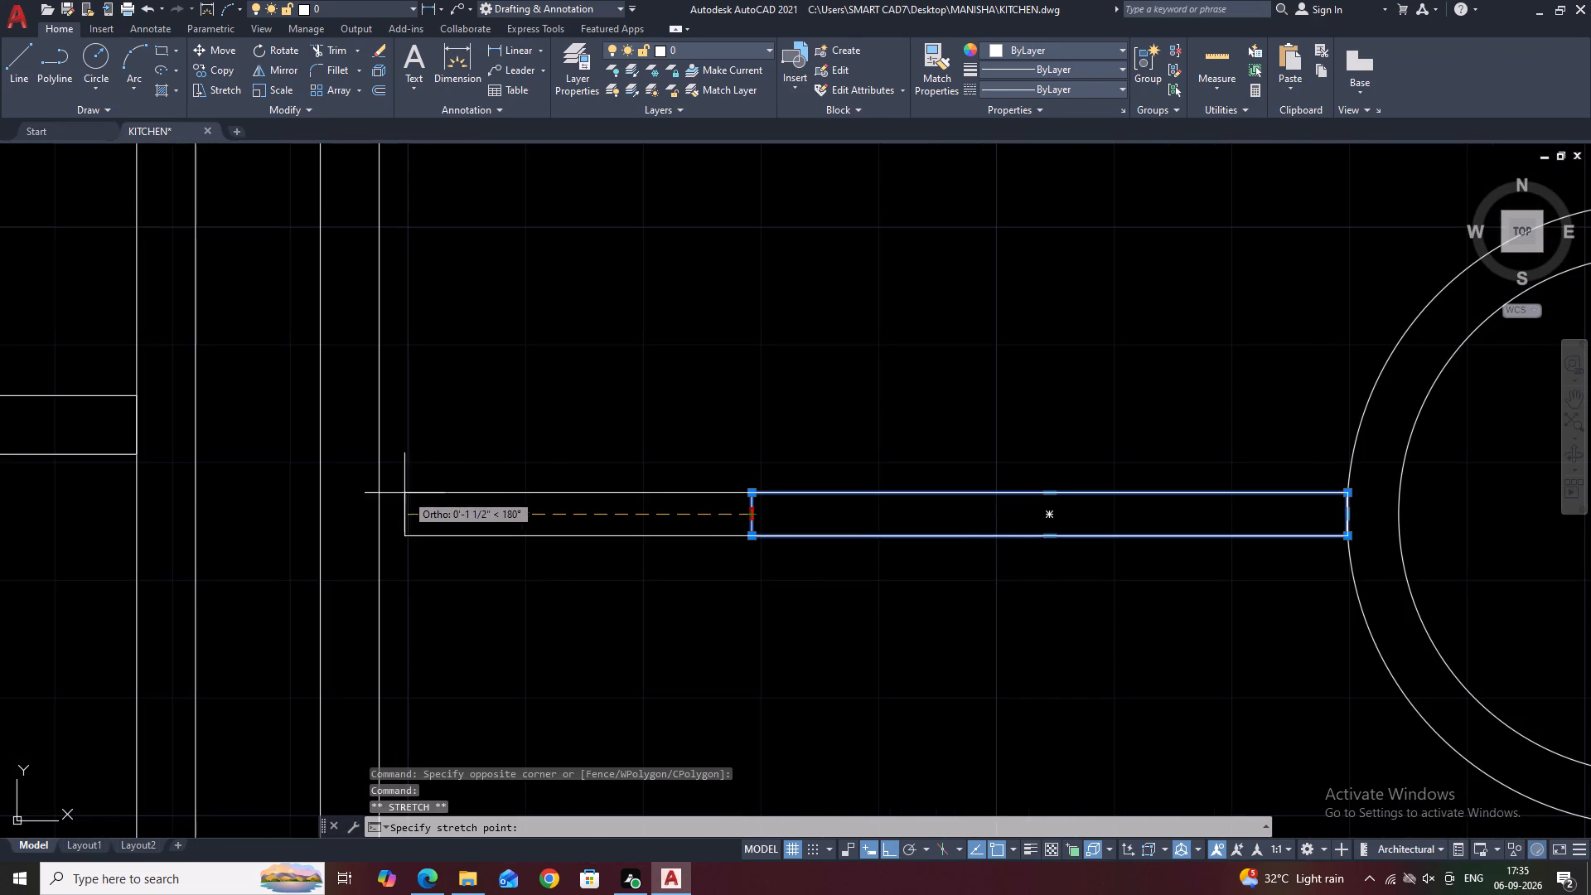
click(380, 511)
Stretch the right end of the larger upper circle's right horizontal strip to the large right basin's inner right wall.
scroll(377, 505, down, 4)
middle_drag(751, 488, 772, 423)
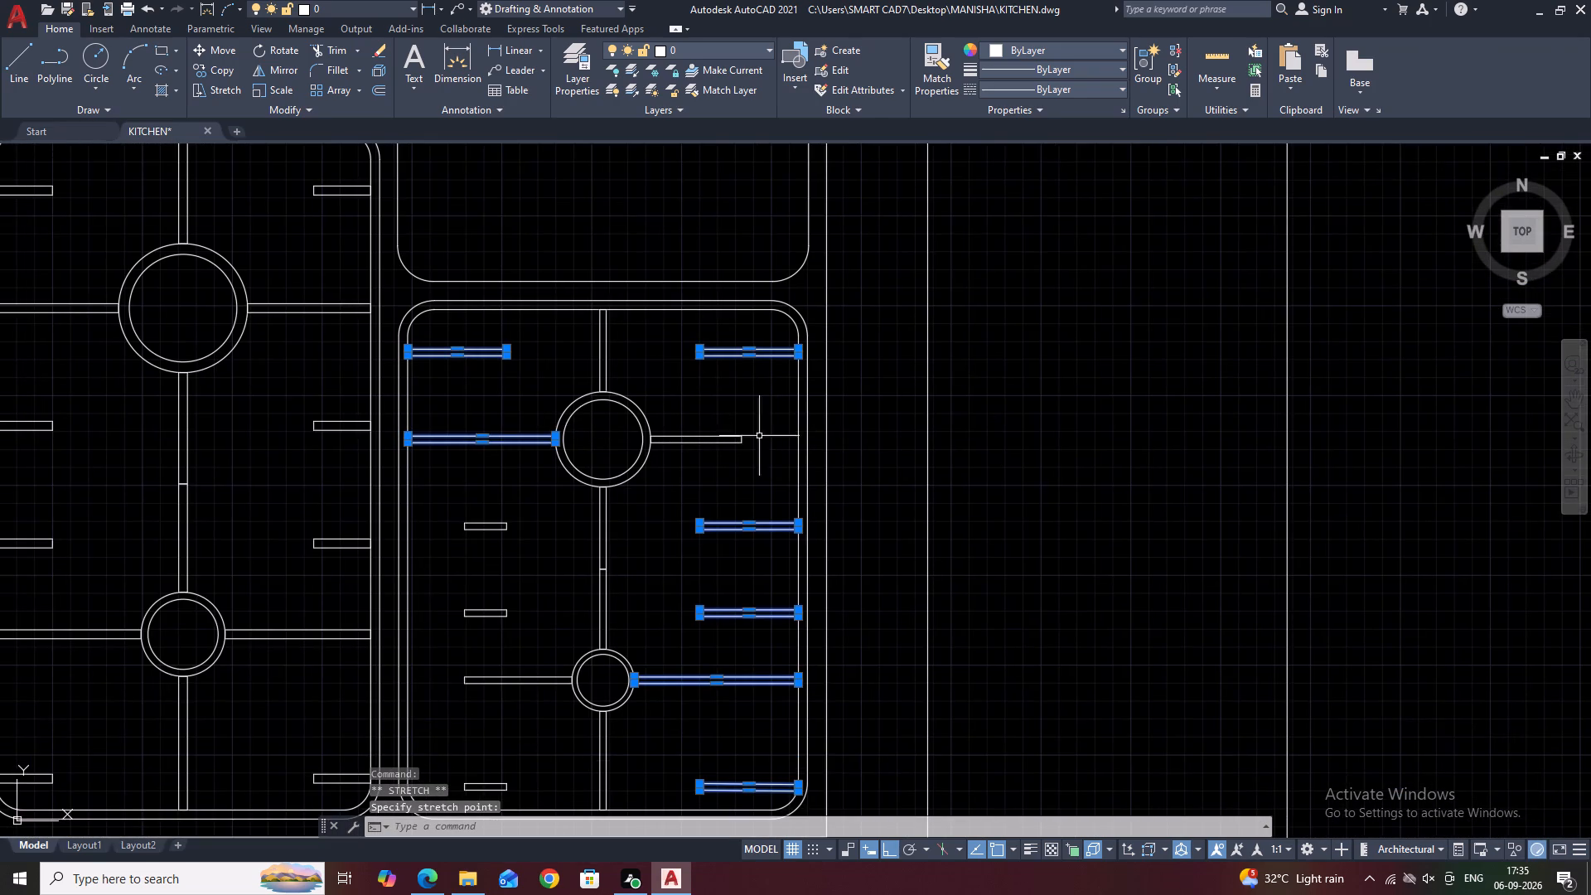
scroll(688, 472, up, 2)
click(823, 350)
click(763, 441)
scroll(814, 404, up, 2)
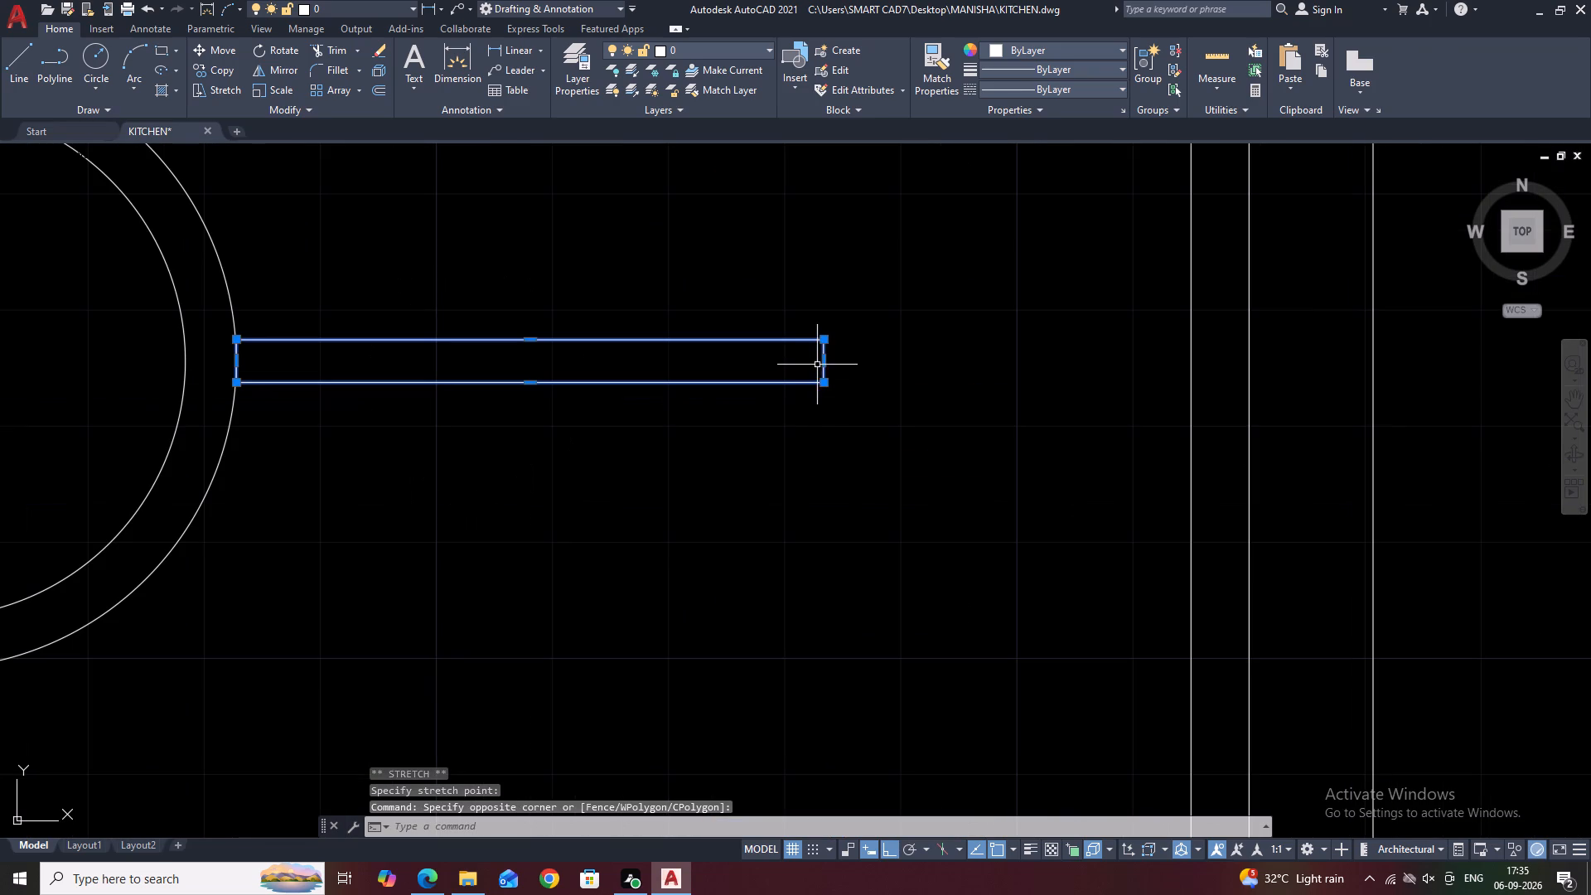
click(825, 360)
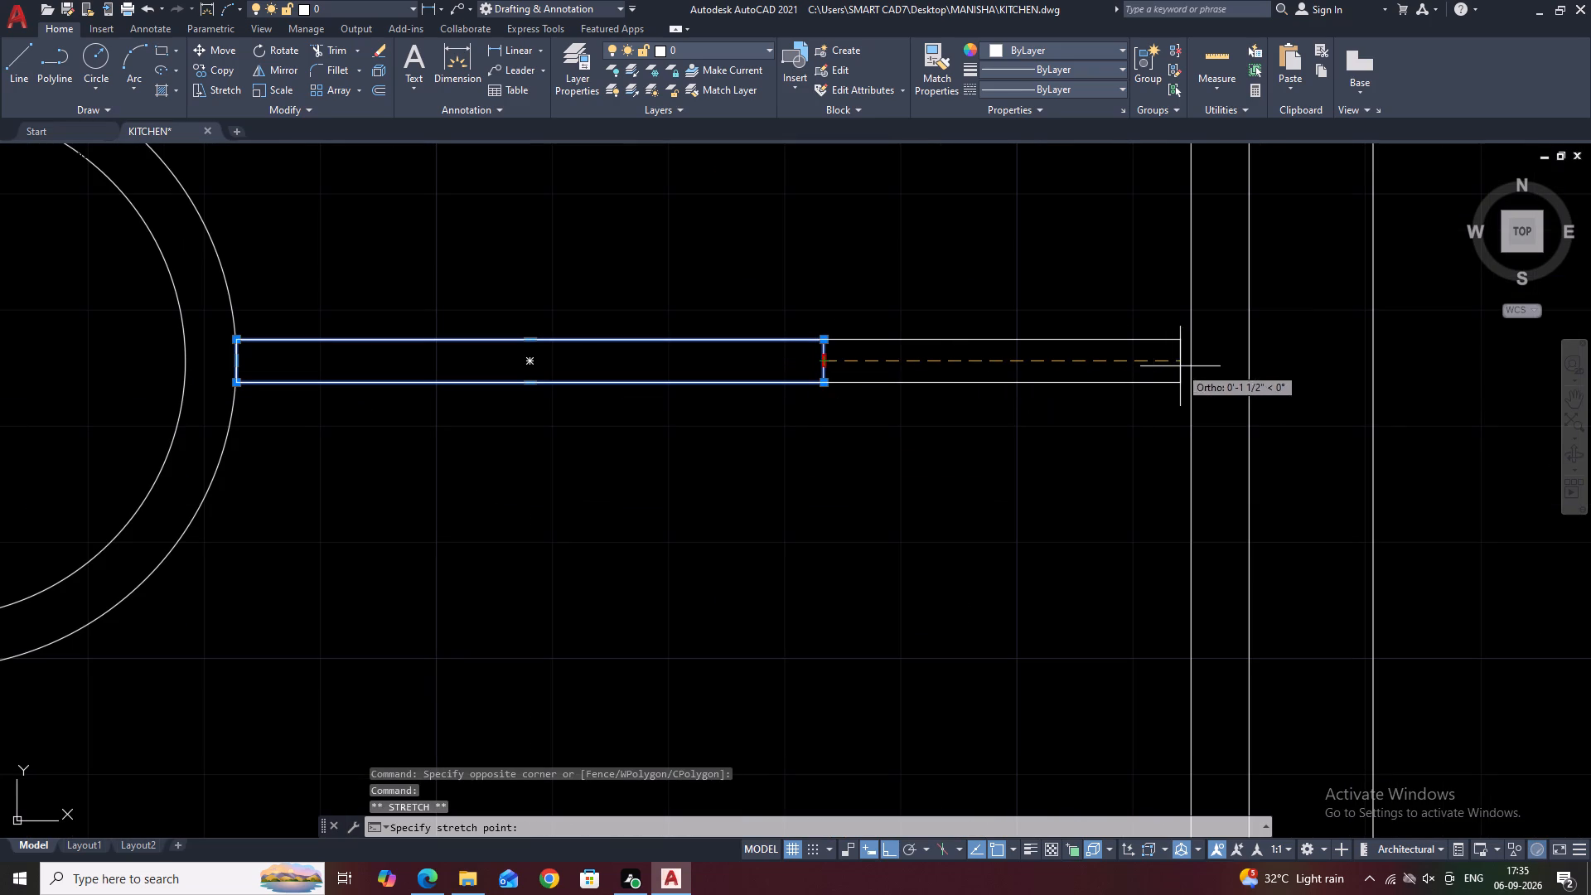
click(1193, 364)
Stretch the left end of the small lower circle's left horizontal strip to the large right basin's inner left wall.
scroll(1032, 377, down, 4)
middle_drag(1031, 472, 1013, 374)
scroll(742, 538, up, 2)
click(764, 441)
click(647, 548)
scroll(649, 491, up, 3)
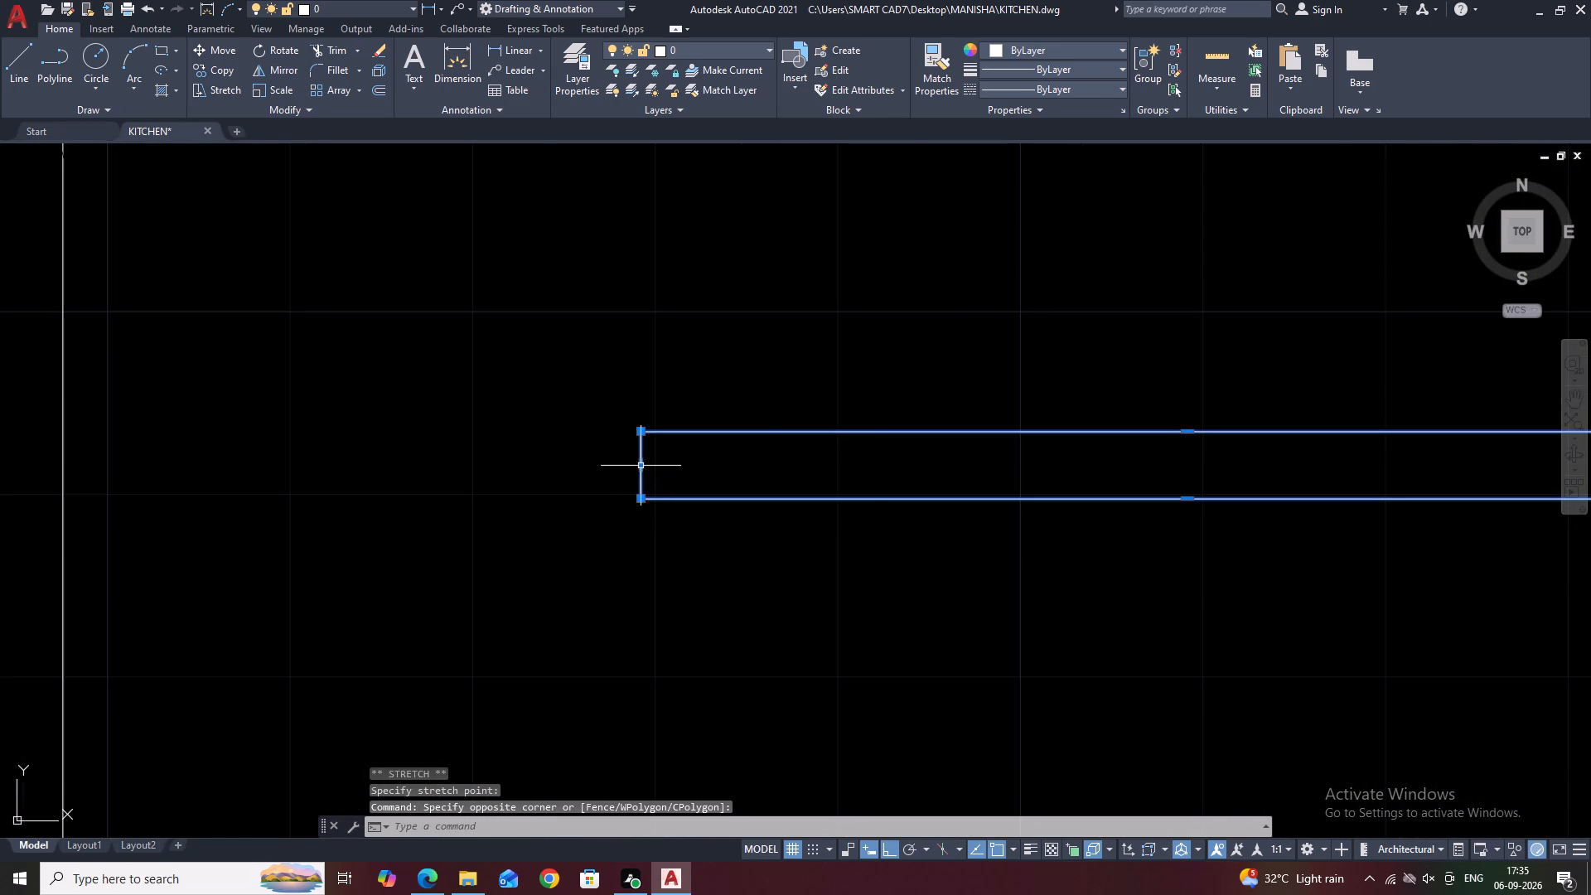
click(641, 466)
scroll(641, 467, down, 2)
click(416, 467)
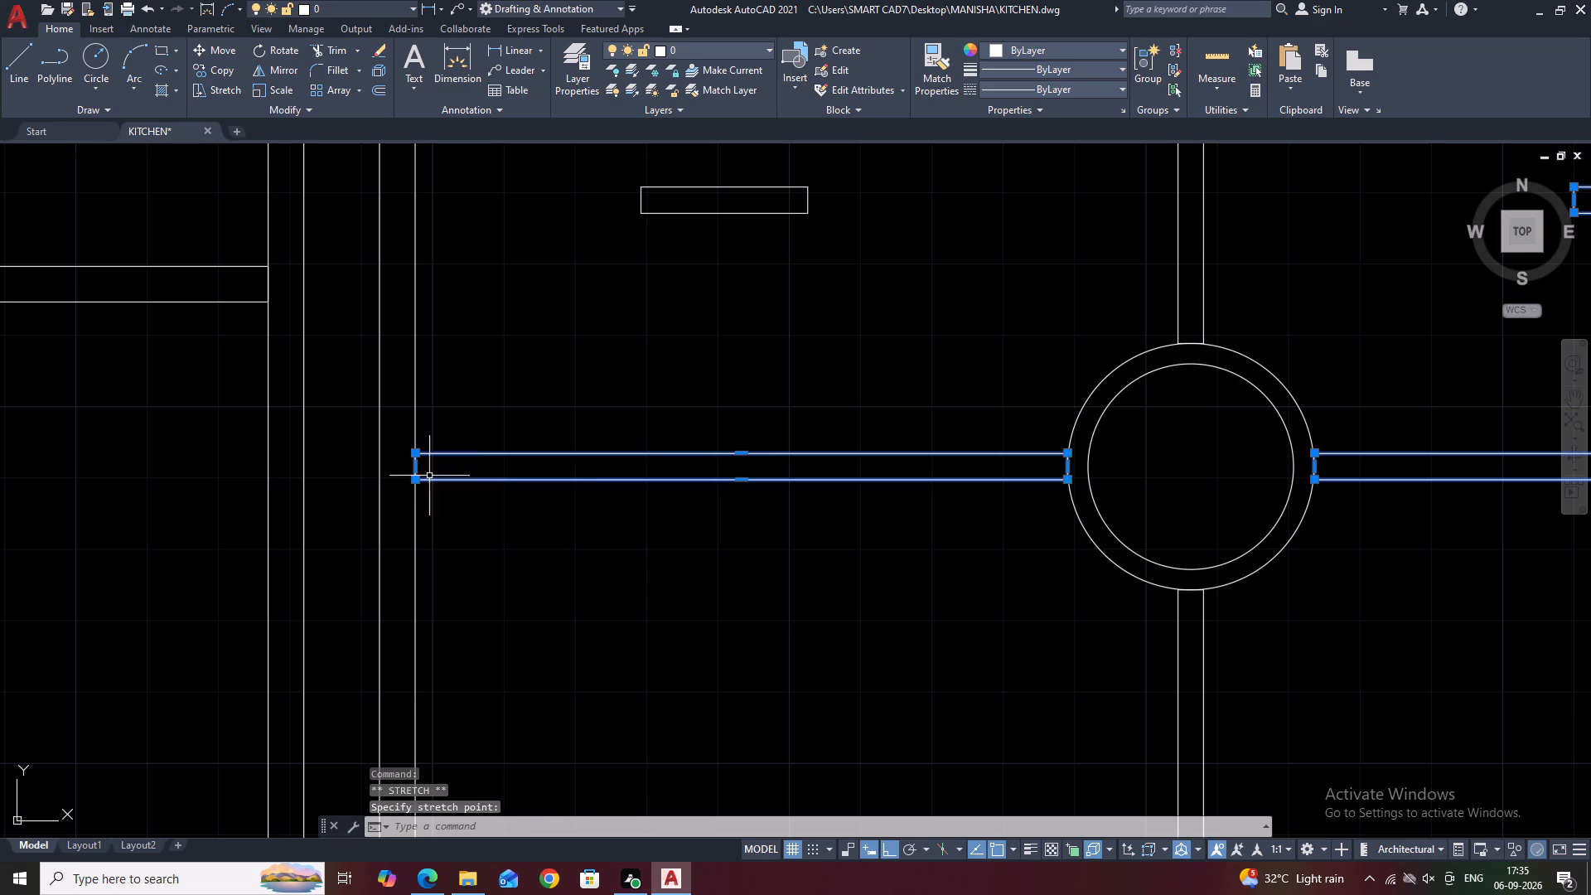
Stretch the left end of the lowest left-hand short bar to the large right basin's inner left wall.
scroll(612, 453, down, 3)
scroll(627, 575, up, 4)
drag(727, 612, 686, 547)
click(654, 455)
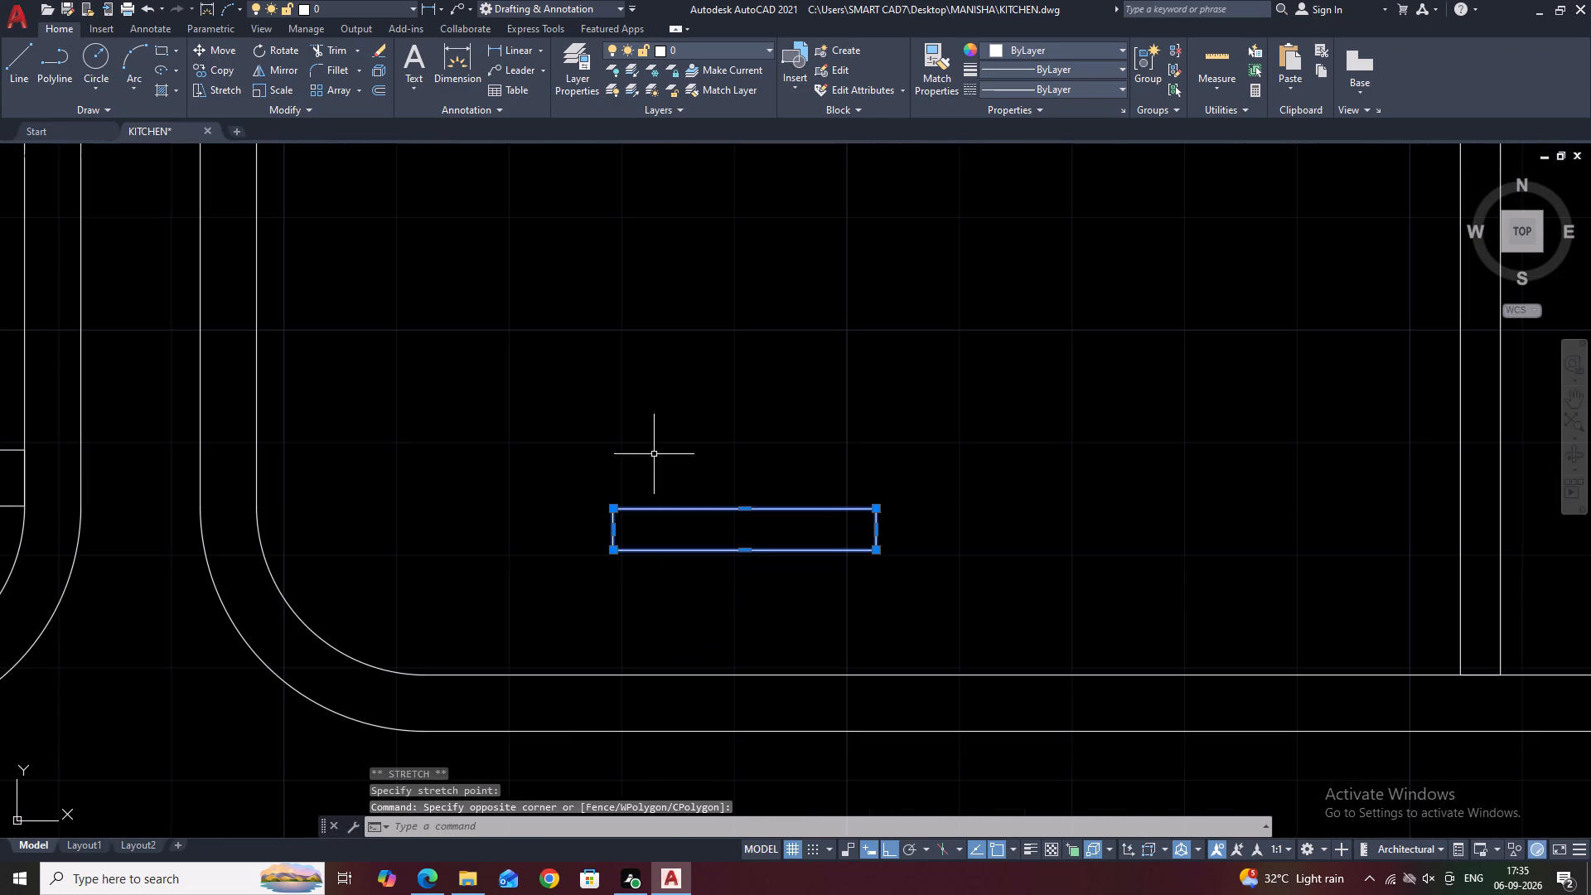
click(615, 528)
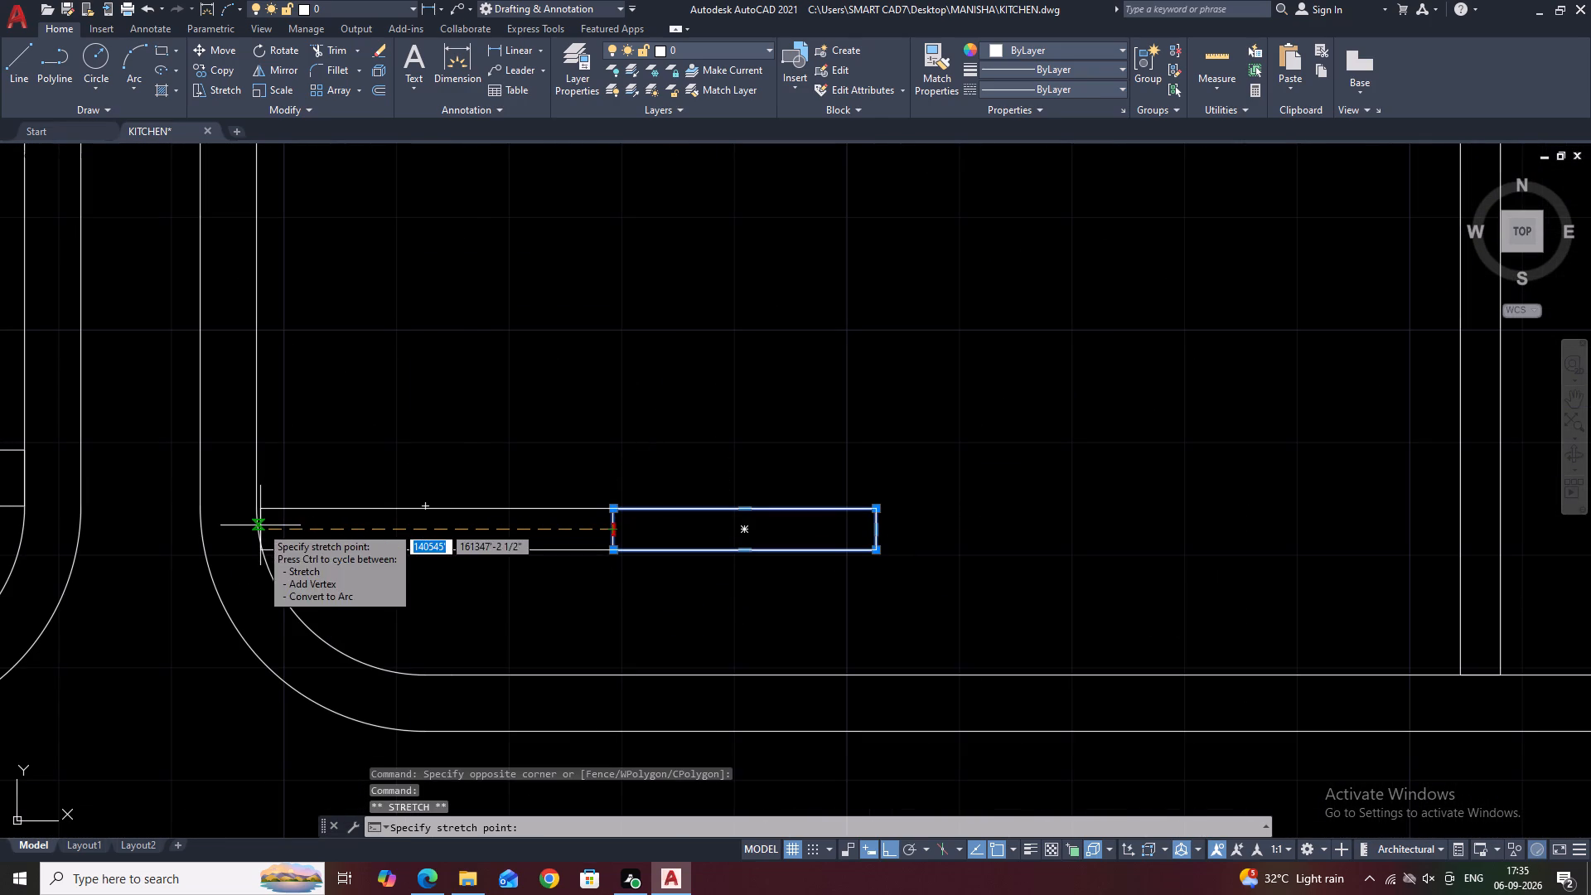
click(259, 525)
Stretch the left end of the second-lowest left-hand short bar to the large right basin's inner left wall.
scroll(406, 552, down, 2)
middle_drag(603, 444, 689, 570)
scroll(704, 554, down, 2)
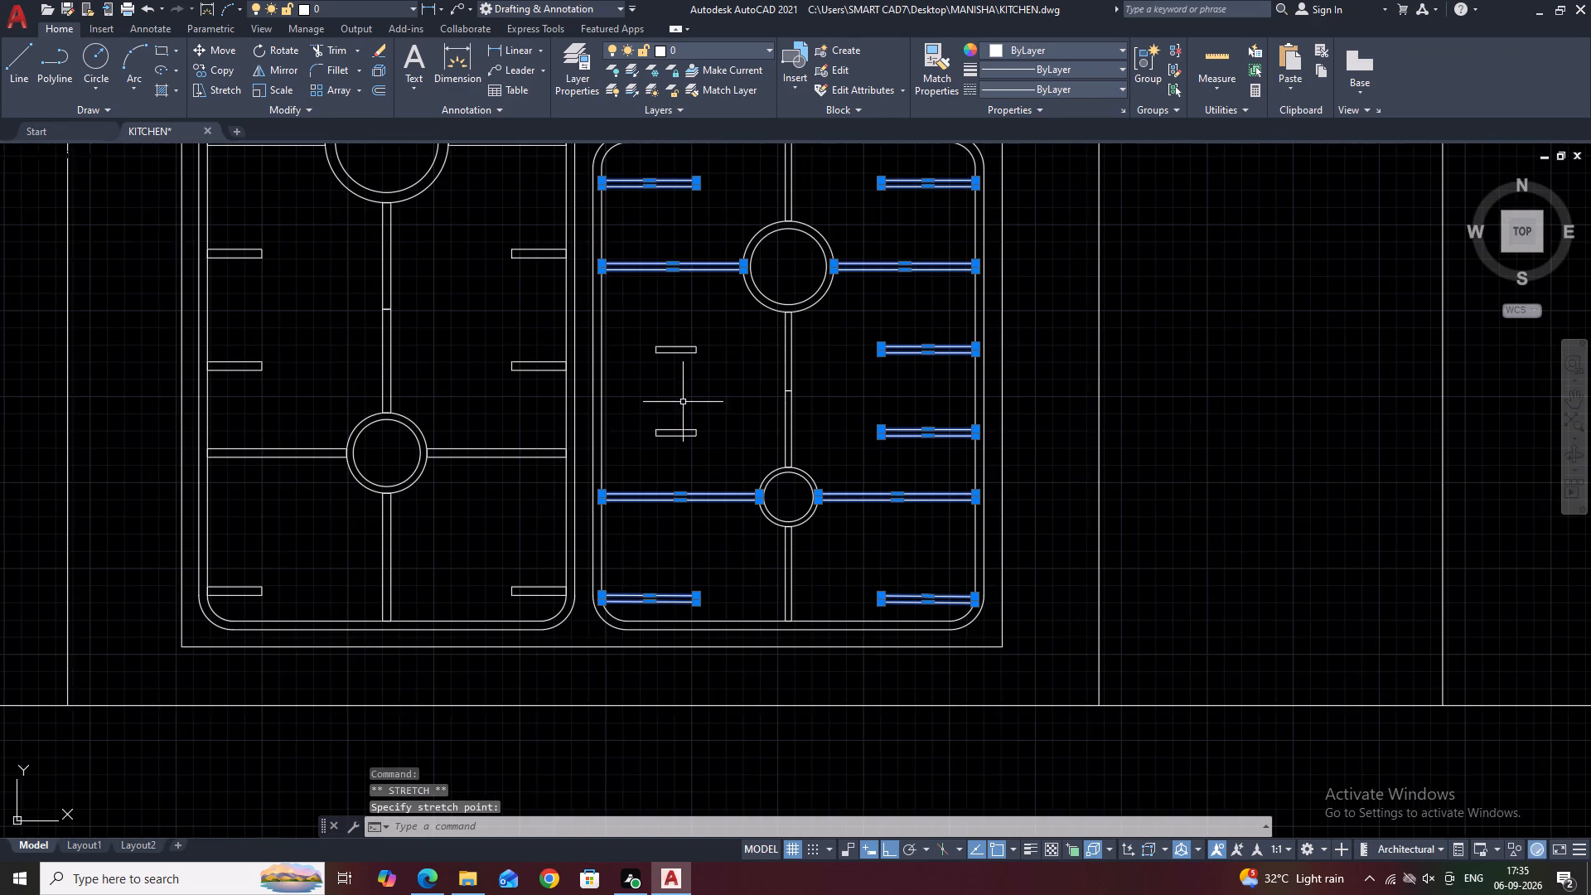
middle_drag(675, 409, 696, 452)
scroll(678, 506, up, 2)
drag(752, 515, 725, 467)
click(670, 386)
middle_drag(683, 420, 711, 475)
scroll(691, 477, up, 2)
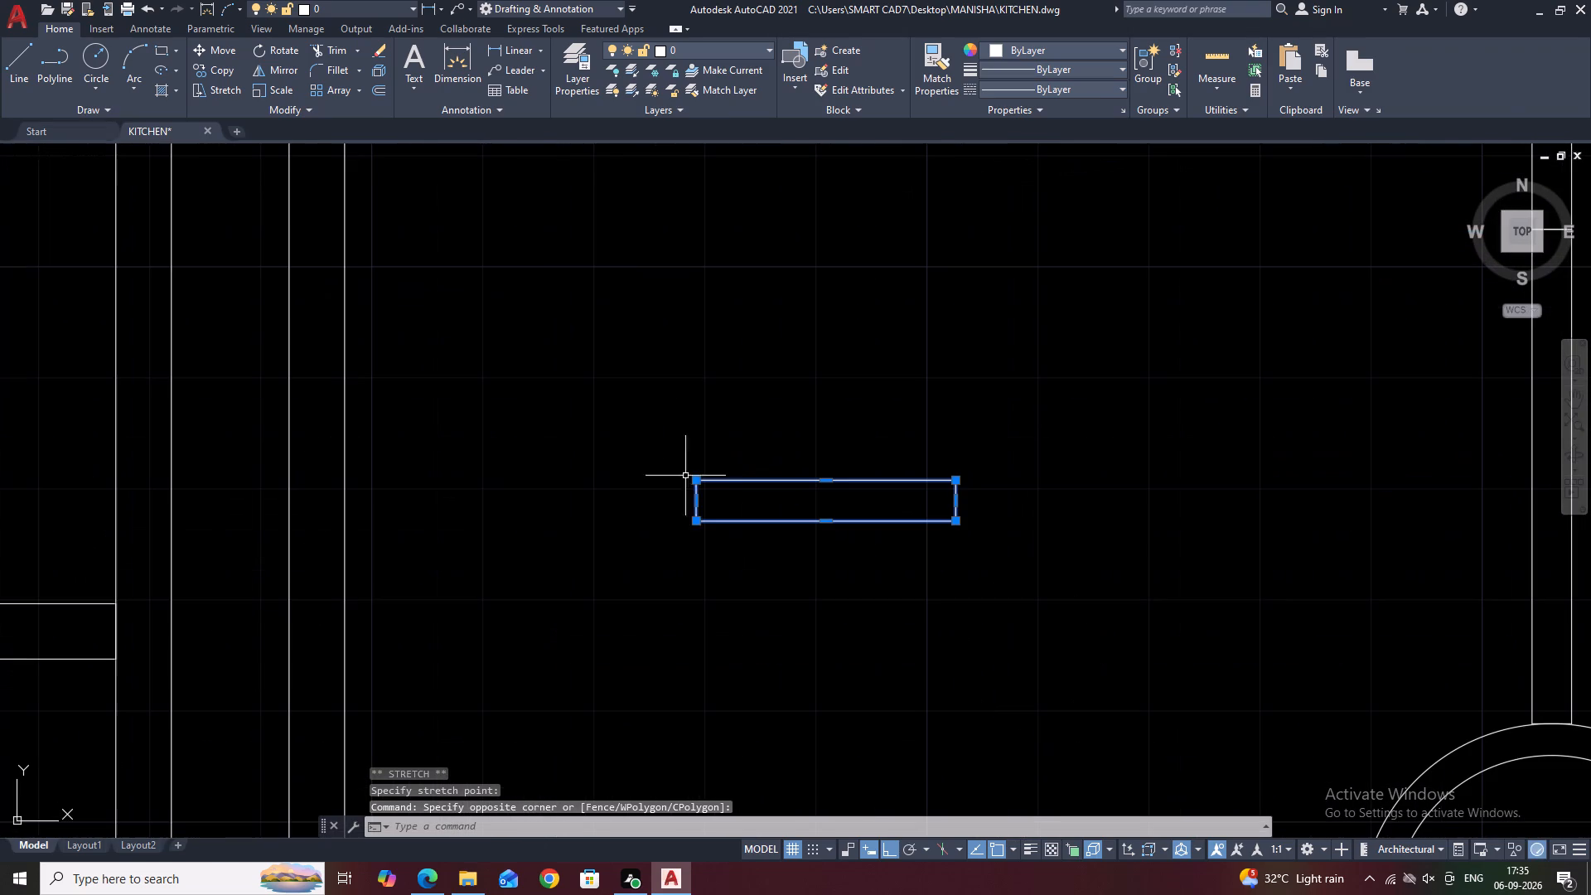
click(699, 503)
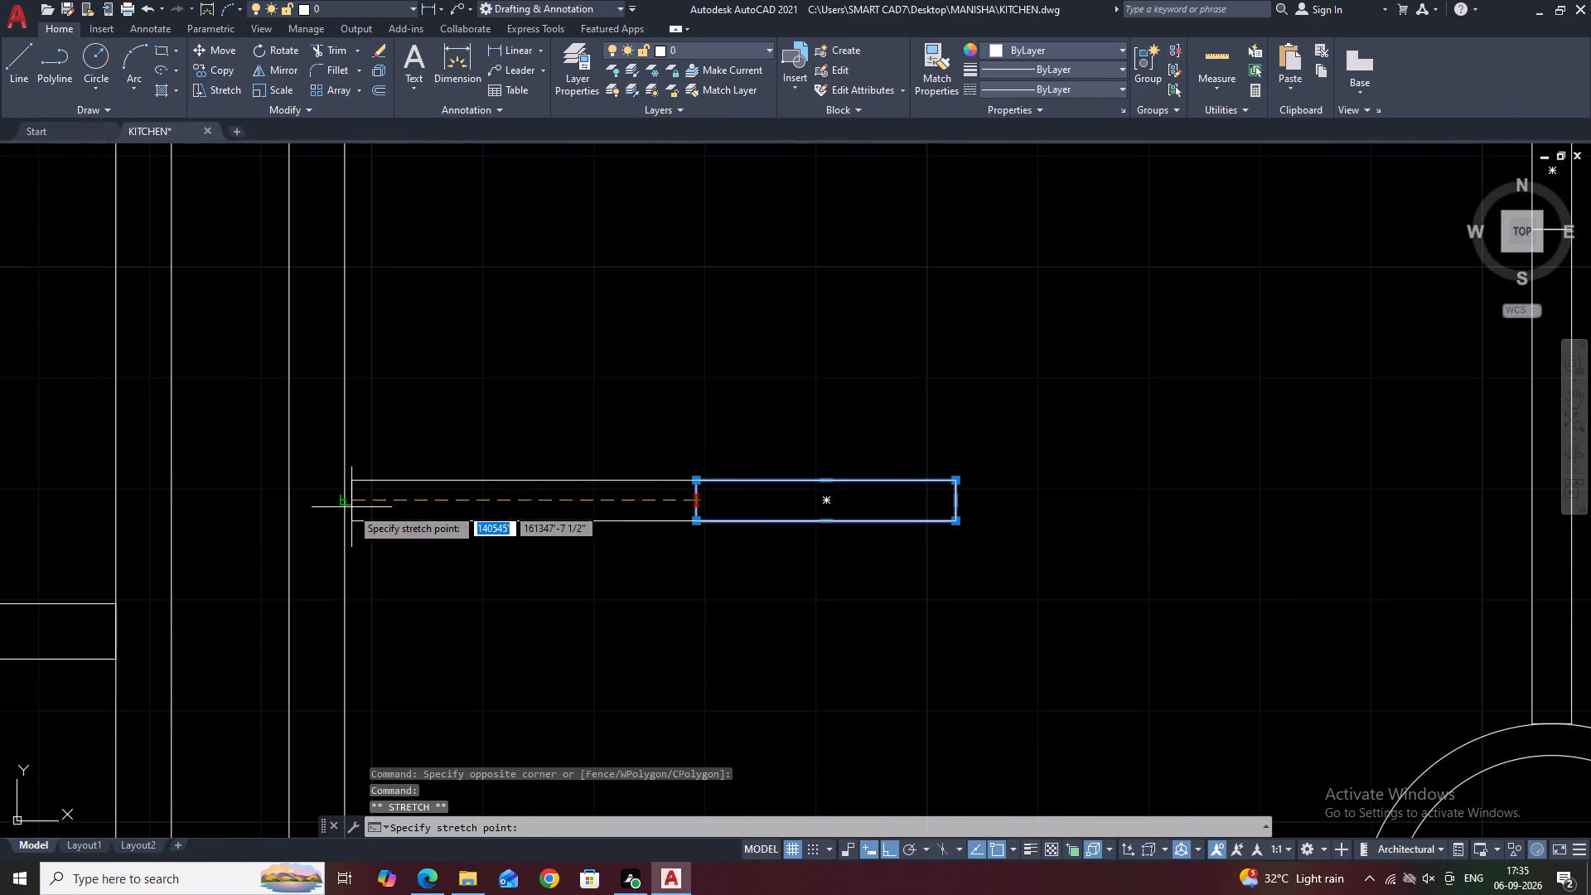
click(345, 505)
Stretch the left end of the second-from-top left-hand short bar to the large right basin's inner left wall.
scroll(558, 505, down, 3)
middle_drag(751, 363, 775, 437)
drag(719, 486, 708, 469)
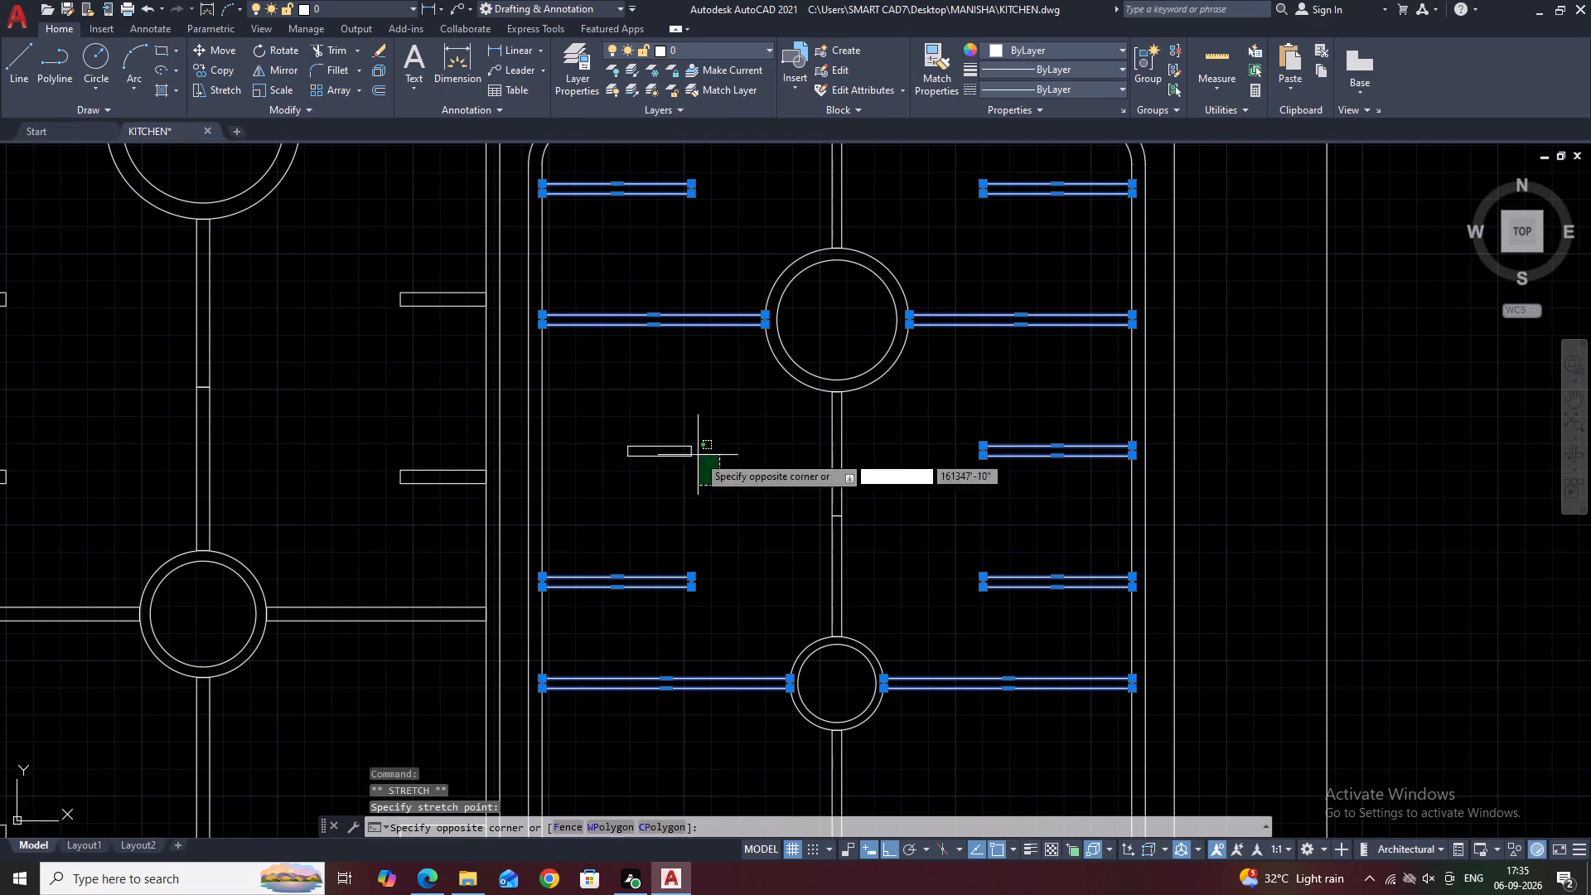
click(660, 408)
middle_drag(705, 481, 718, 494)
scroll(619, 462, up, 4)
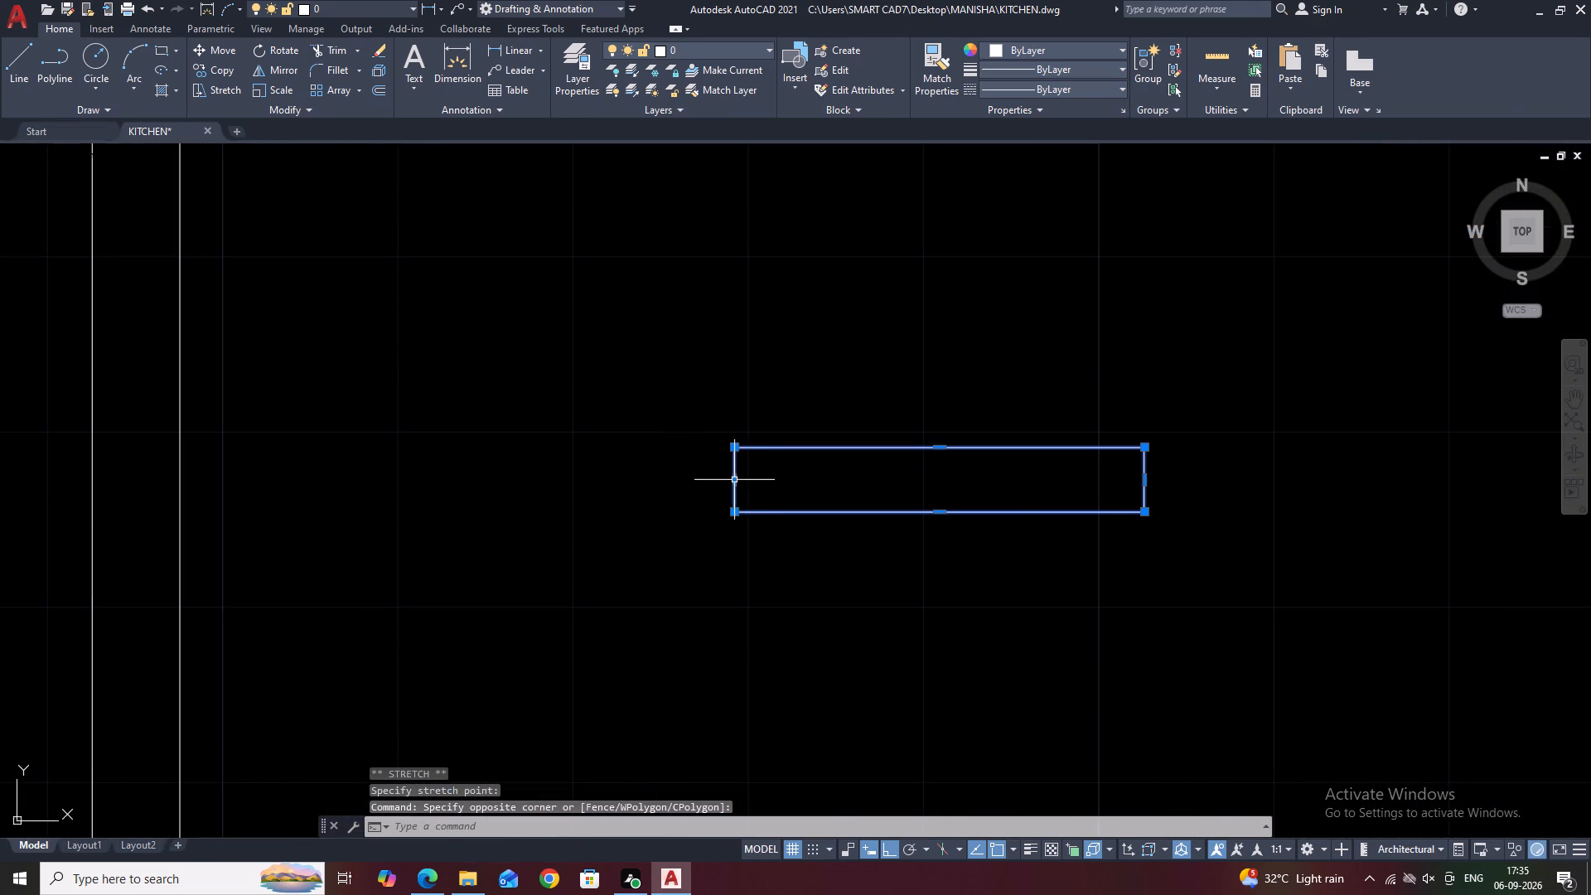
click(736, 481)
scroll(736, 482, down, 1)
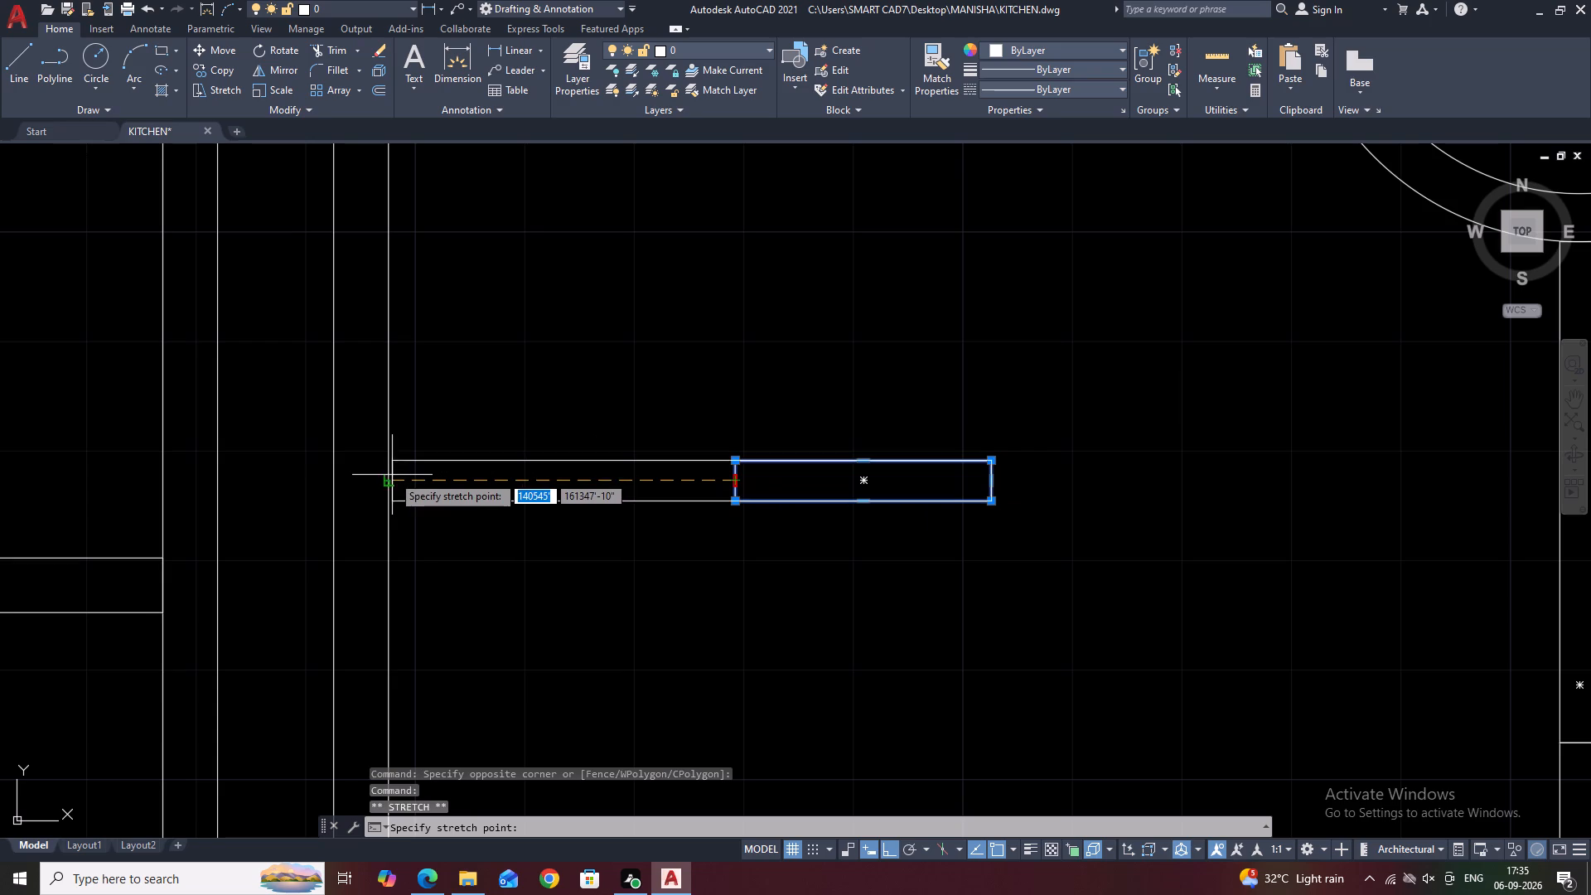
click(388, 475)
Clear the selection and examine the stretched bars and strips in the large right basin.
scroll(627, 451, down, 3)
scroll(812, 409, down, 2)
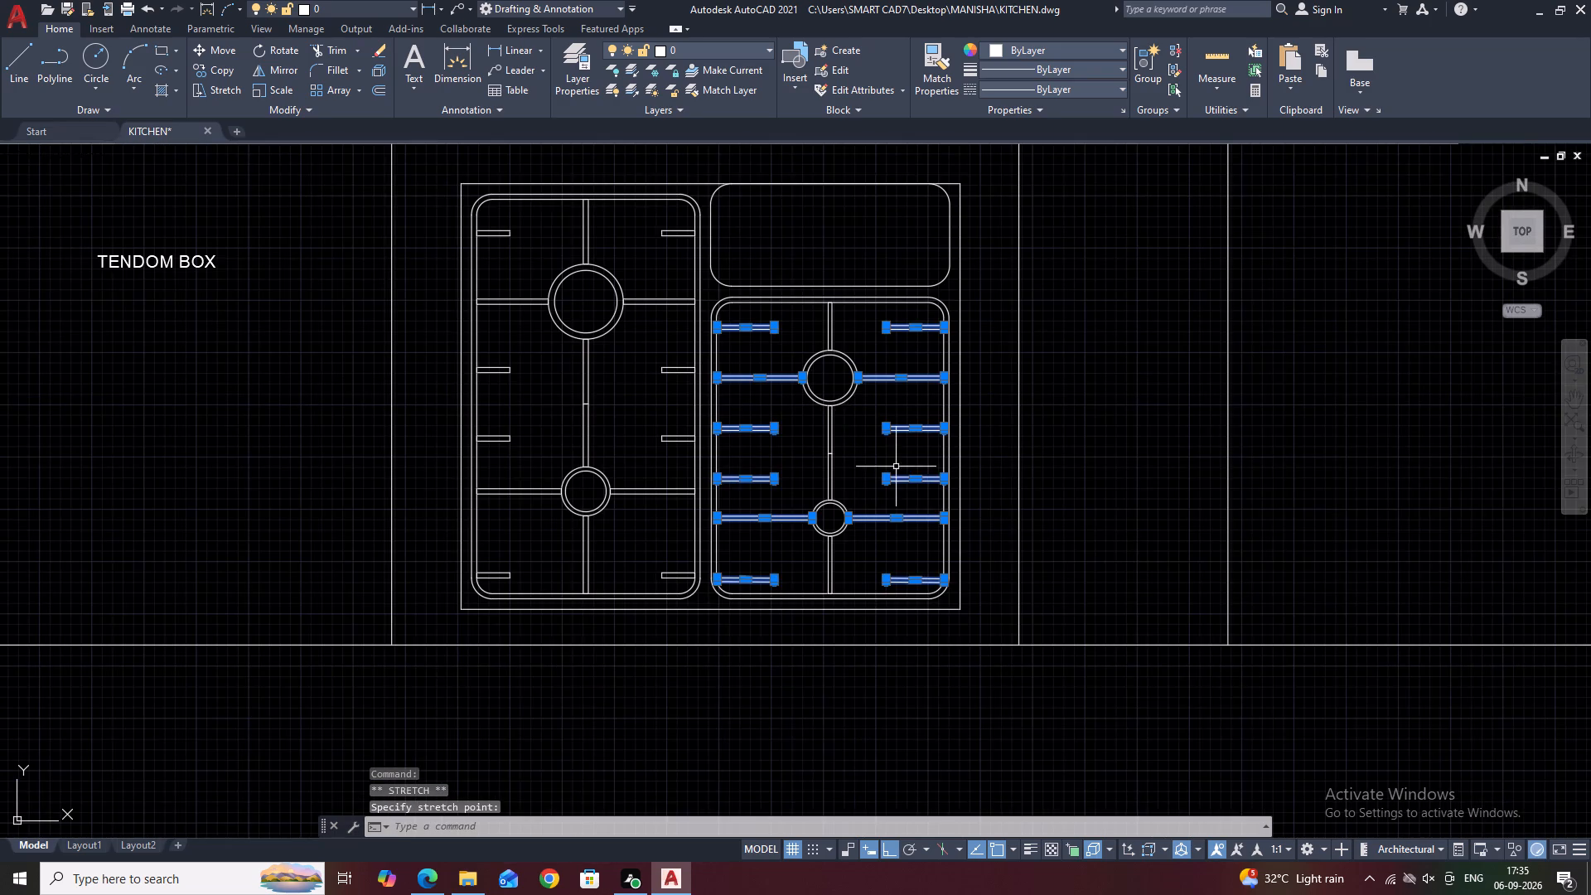
middle_drag(896, 467, 887, 422)
scroll(872, 525, down, 1)
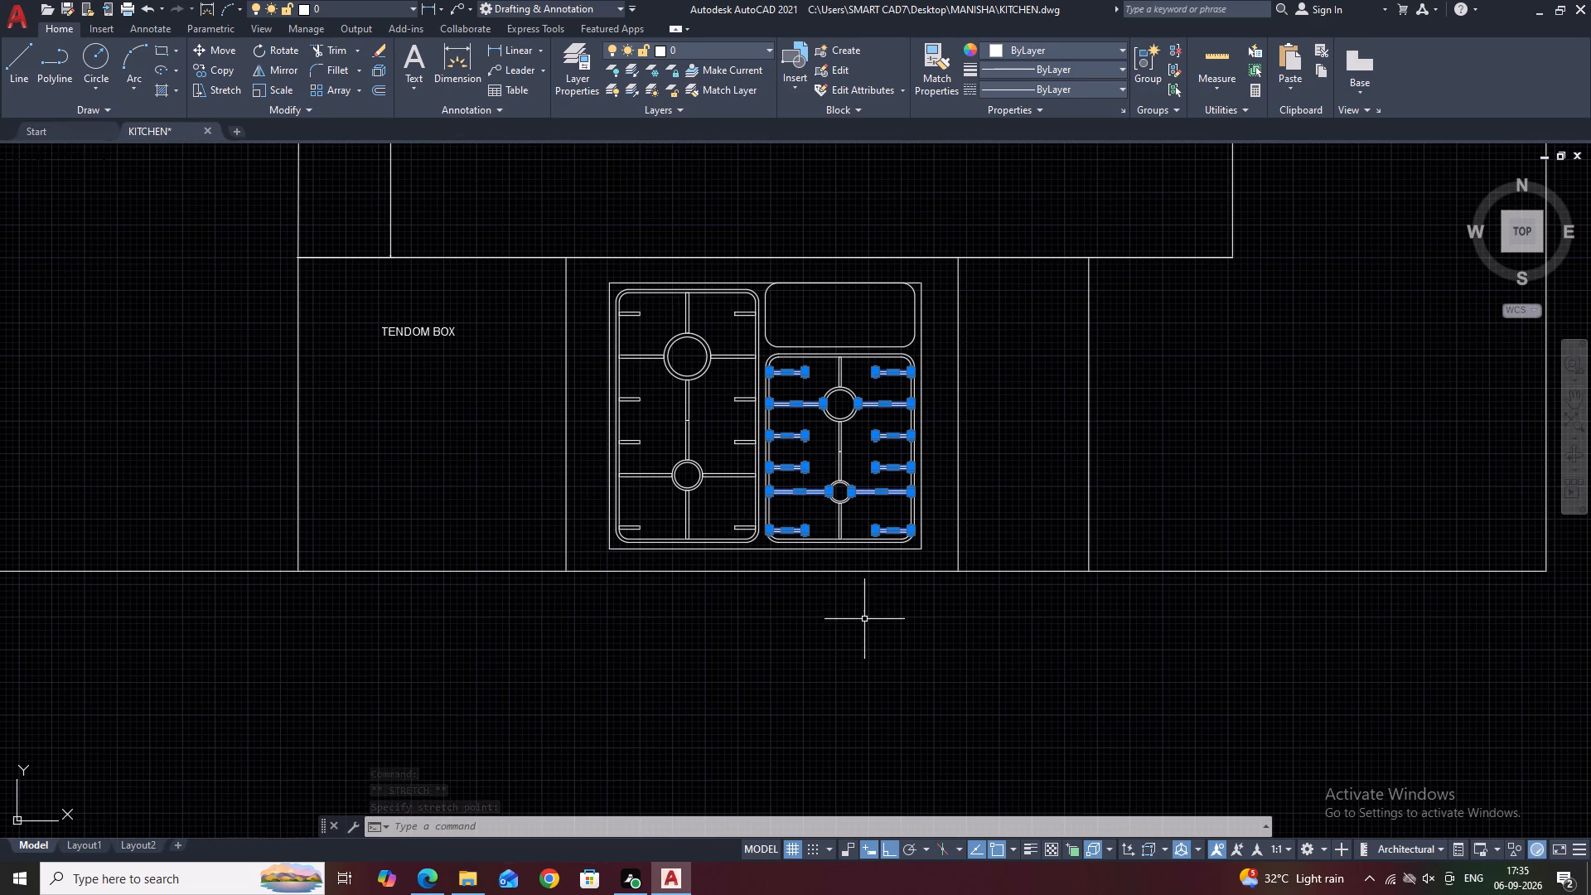
scroll(894, 510, up, 3)
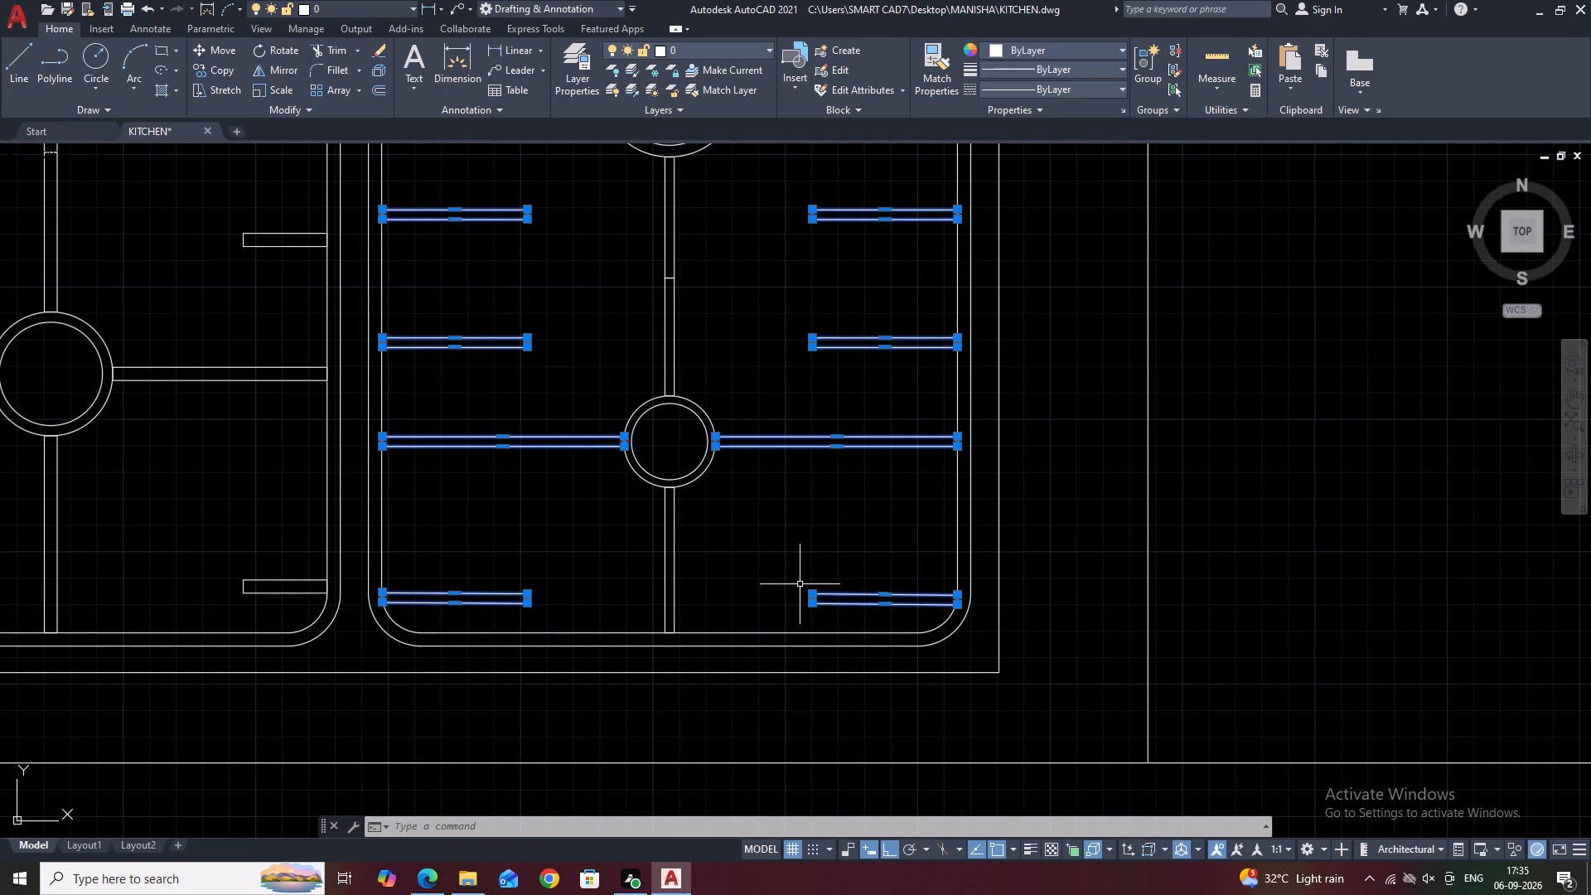
key(Escape)
scroll(798, 506, down, 2)
middle_drag(932, 370, 965, 407)
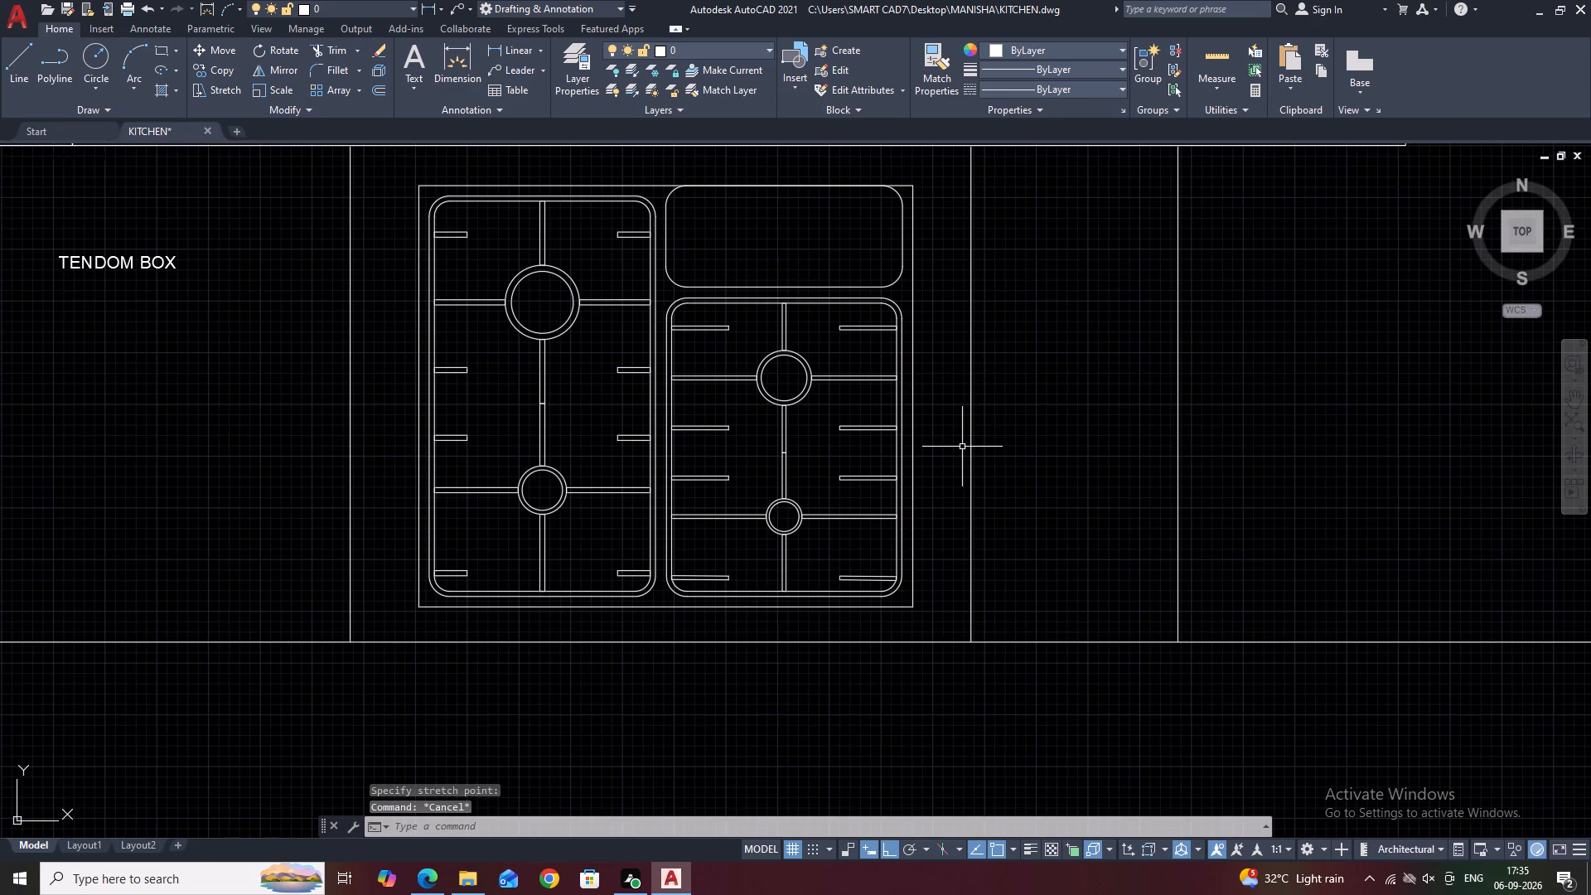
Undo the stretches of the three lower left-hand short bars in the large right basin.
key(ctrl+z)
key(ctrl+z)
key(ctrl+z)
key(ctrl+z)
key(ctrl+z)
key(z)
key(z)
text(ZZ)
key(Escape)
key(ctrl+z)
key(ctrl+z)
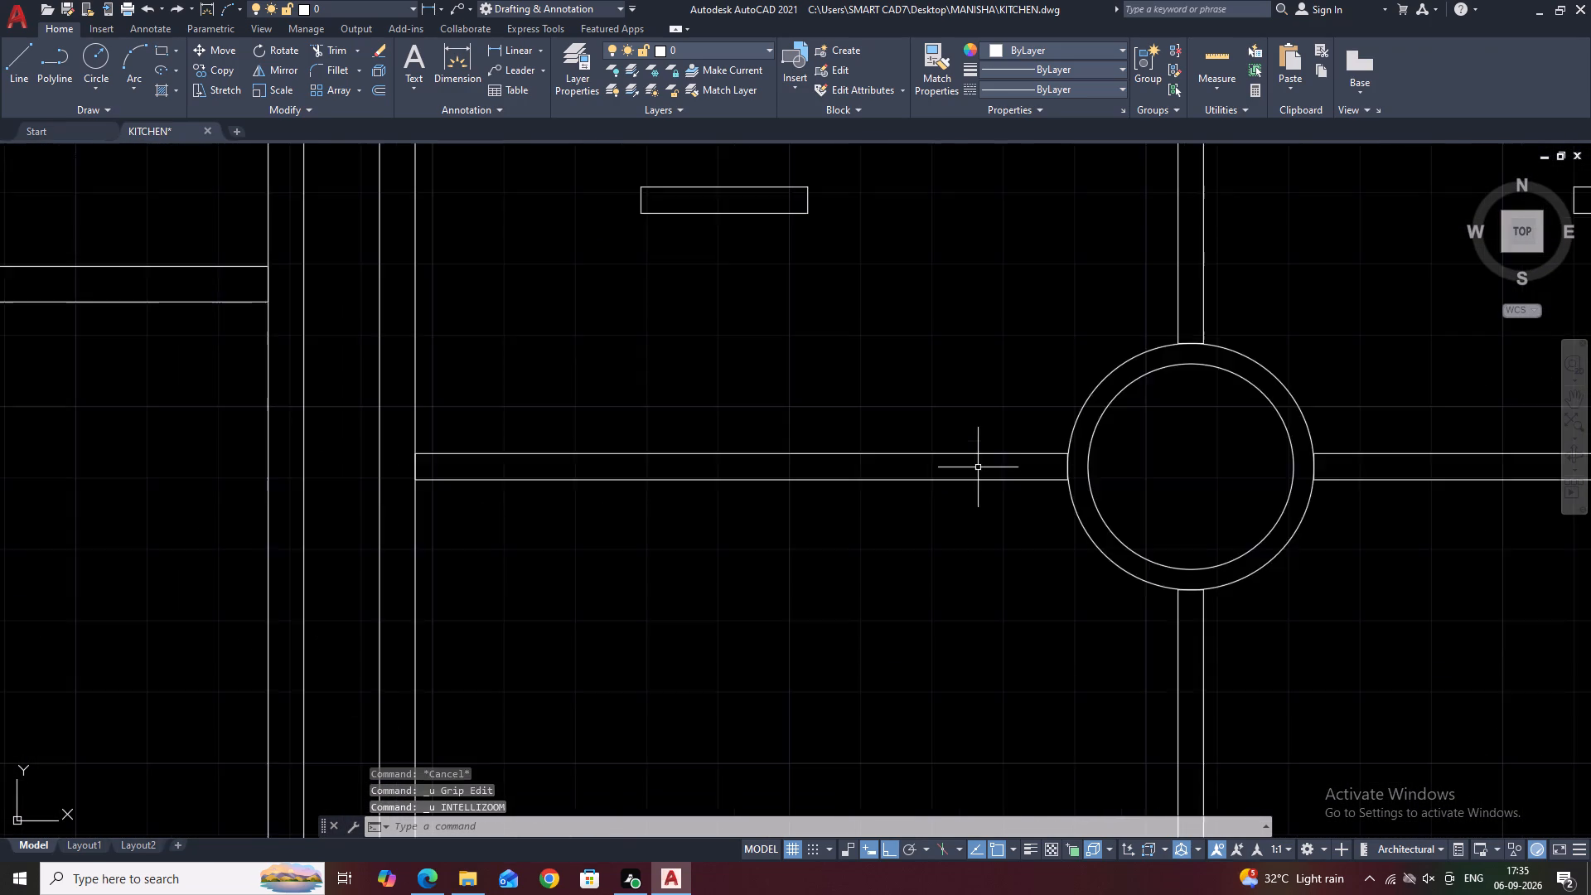
Undo the remaining stretches of the short bars and horizontal strips in the large right basin, back to their unstretched layout.
key(ctrl+z)
key(ctrl+z)
key(ctrl+z)
key(ctrl+z)
key(ctrl+z)
key(ctrl+z)
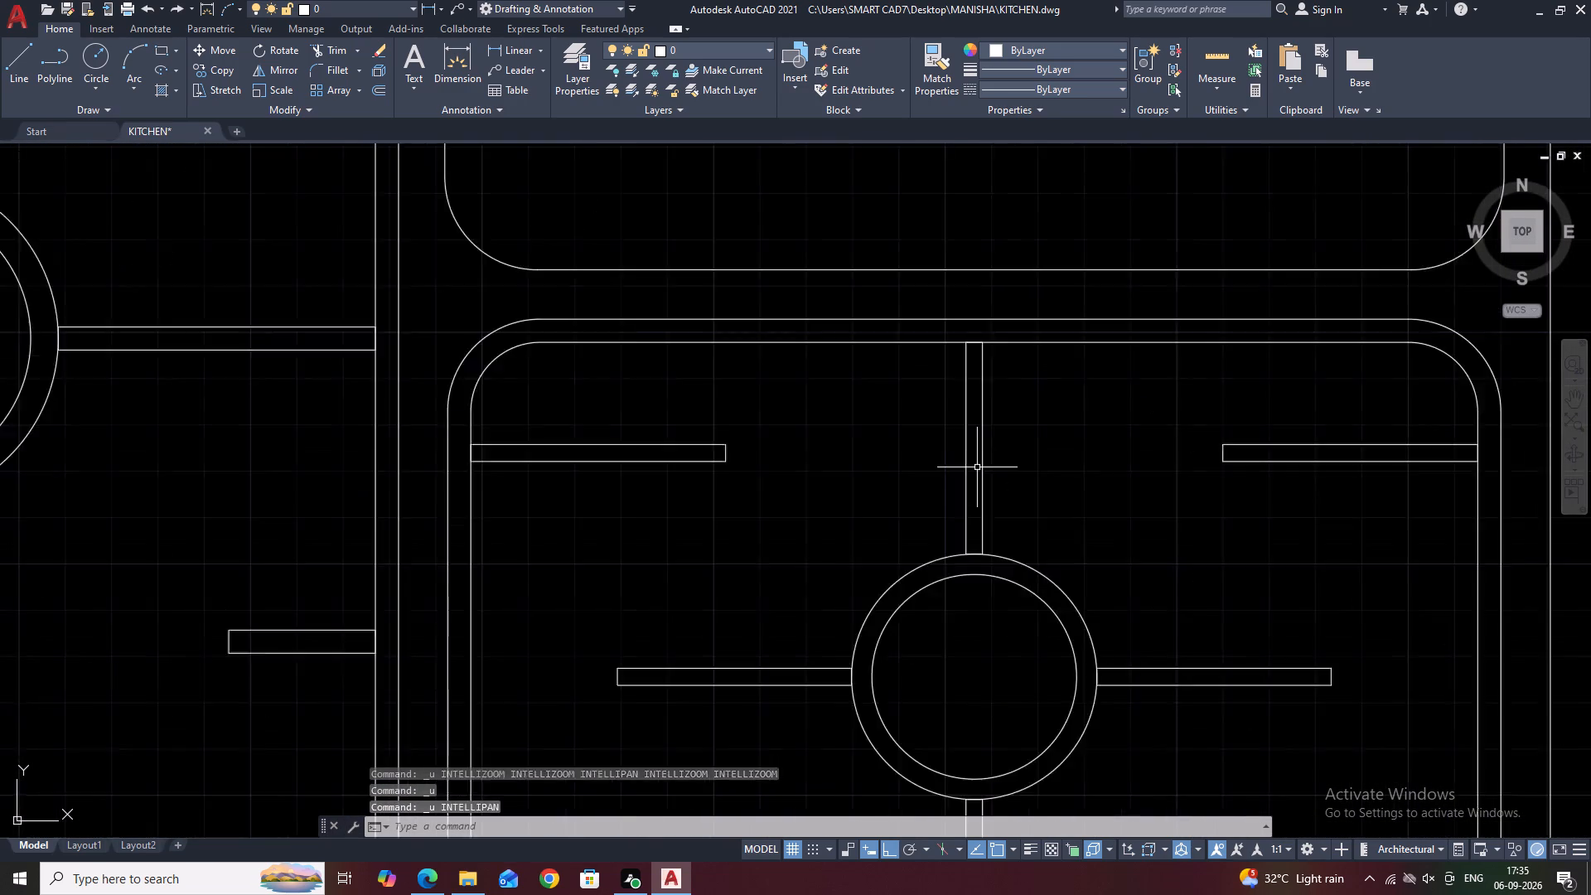
key(ctrl+z)
key(ctrl+z)
key(ctrl+z)
key(ctrl+z)
scroll(946, 461, down, 3)
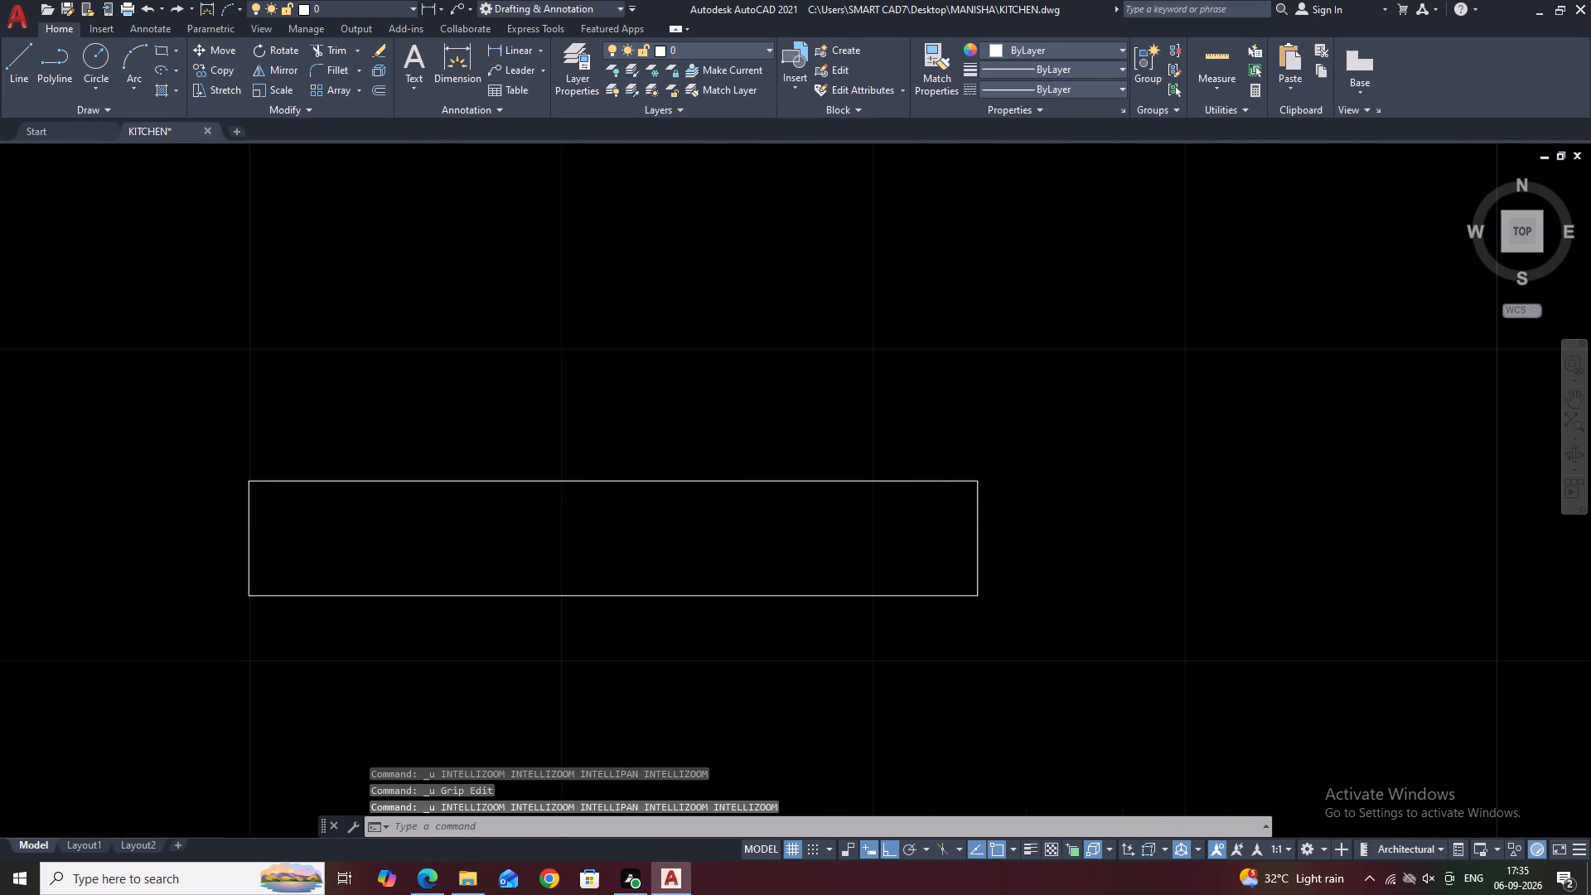
scroll(946, 461, down, 3)
key(ctrl+z)
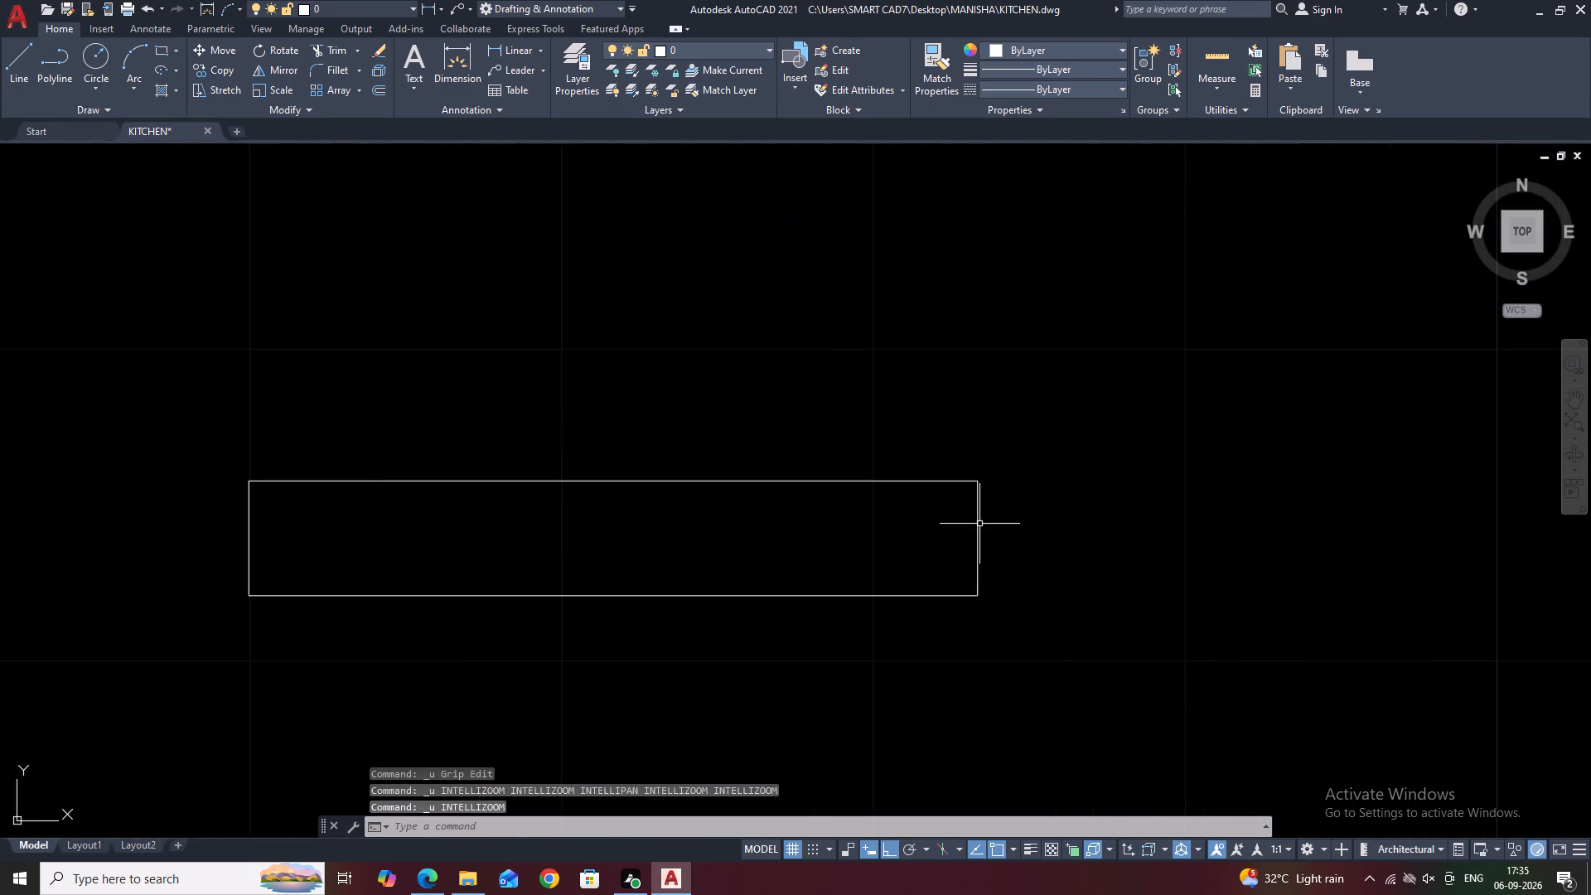
key(ctrl+z)
key(ctrl+z)
key(ctrl+z)
scroll(960, 480, down, 3)
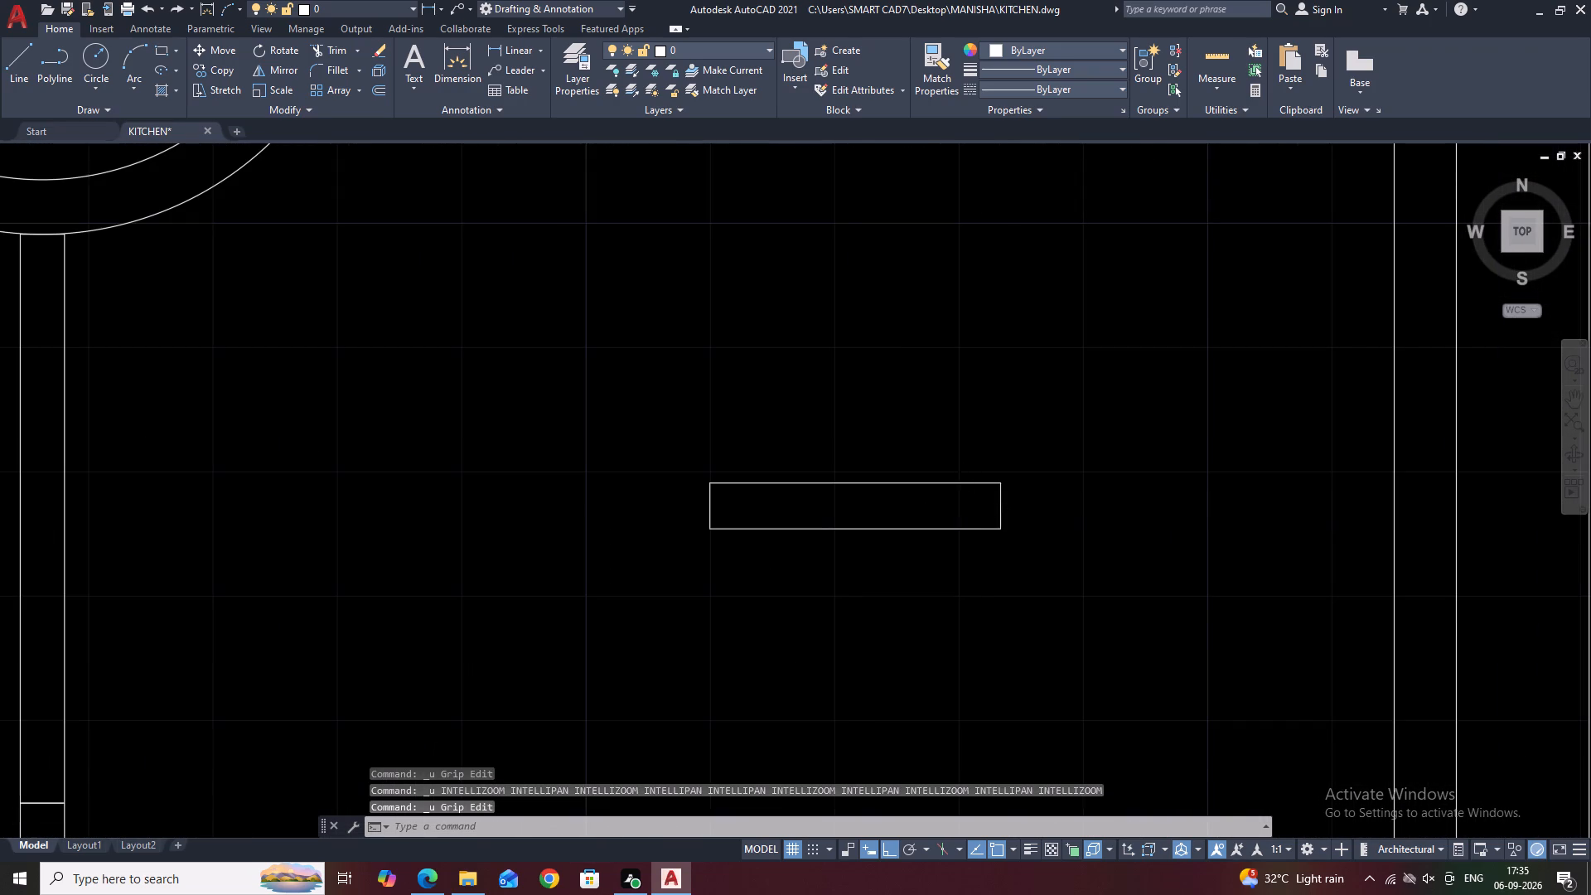
scroll(960, 480, down, 2)
key(ctrl+z)
key(ctrl+z)
key(ctrl+z)
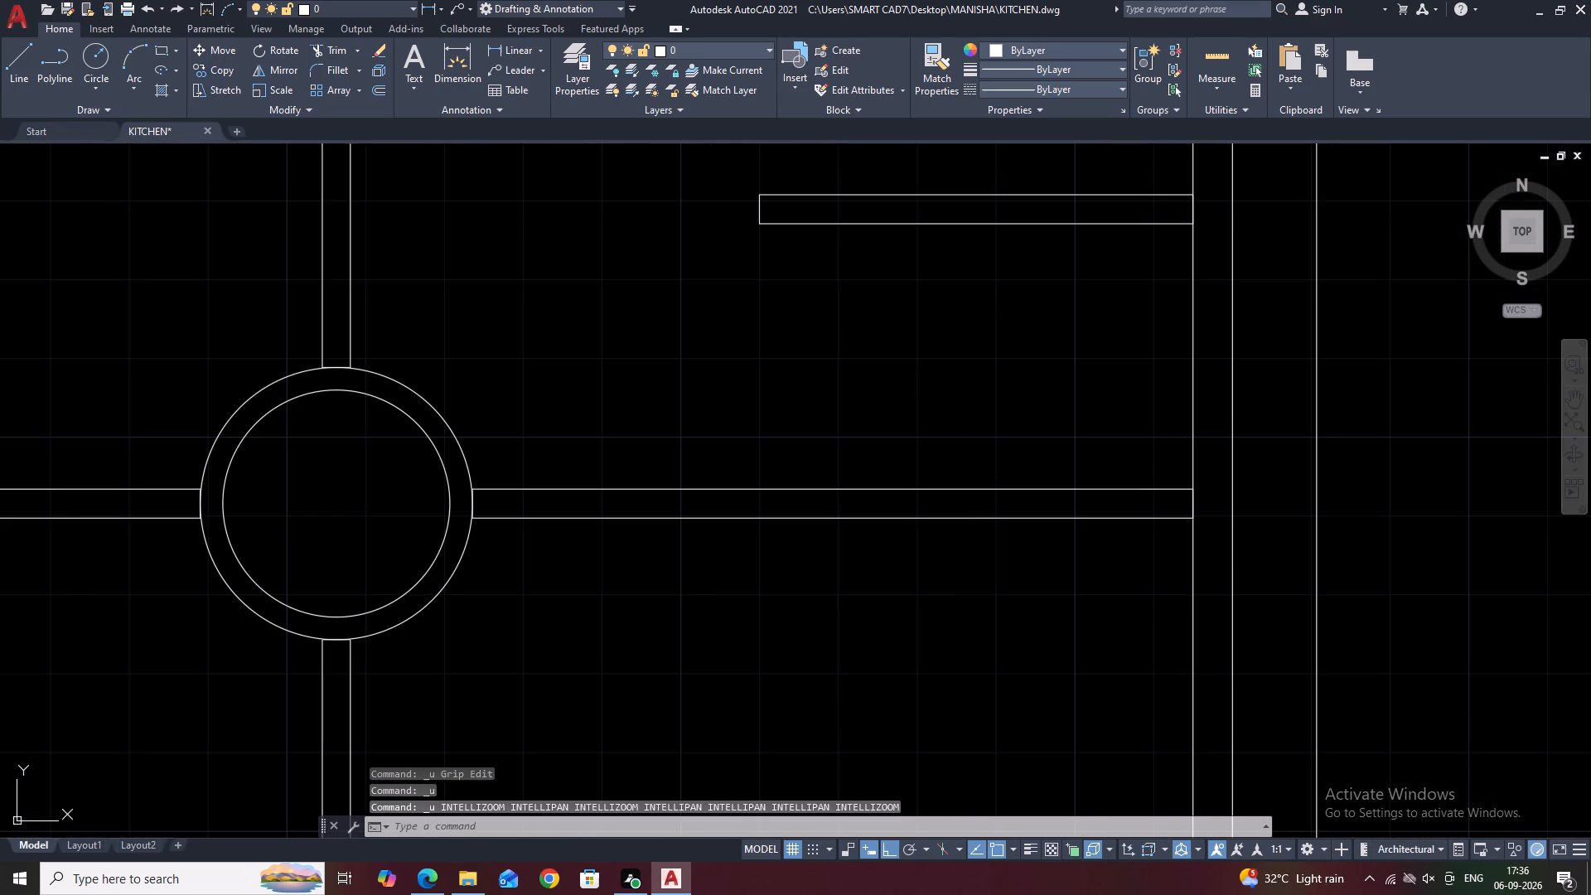
key(ctrl+z)
scroll(955, 477, down, 5)
key(ctrl+z)
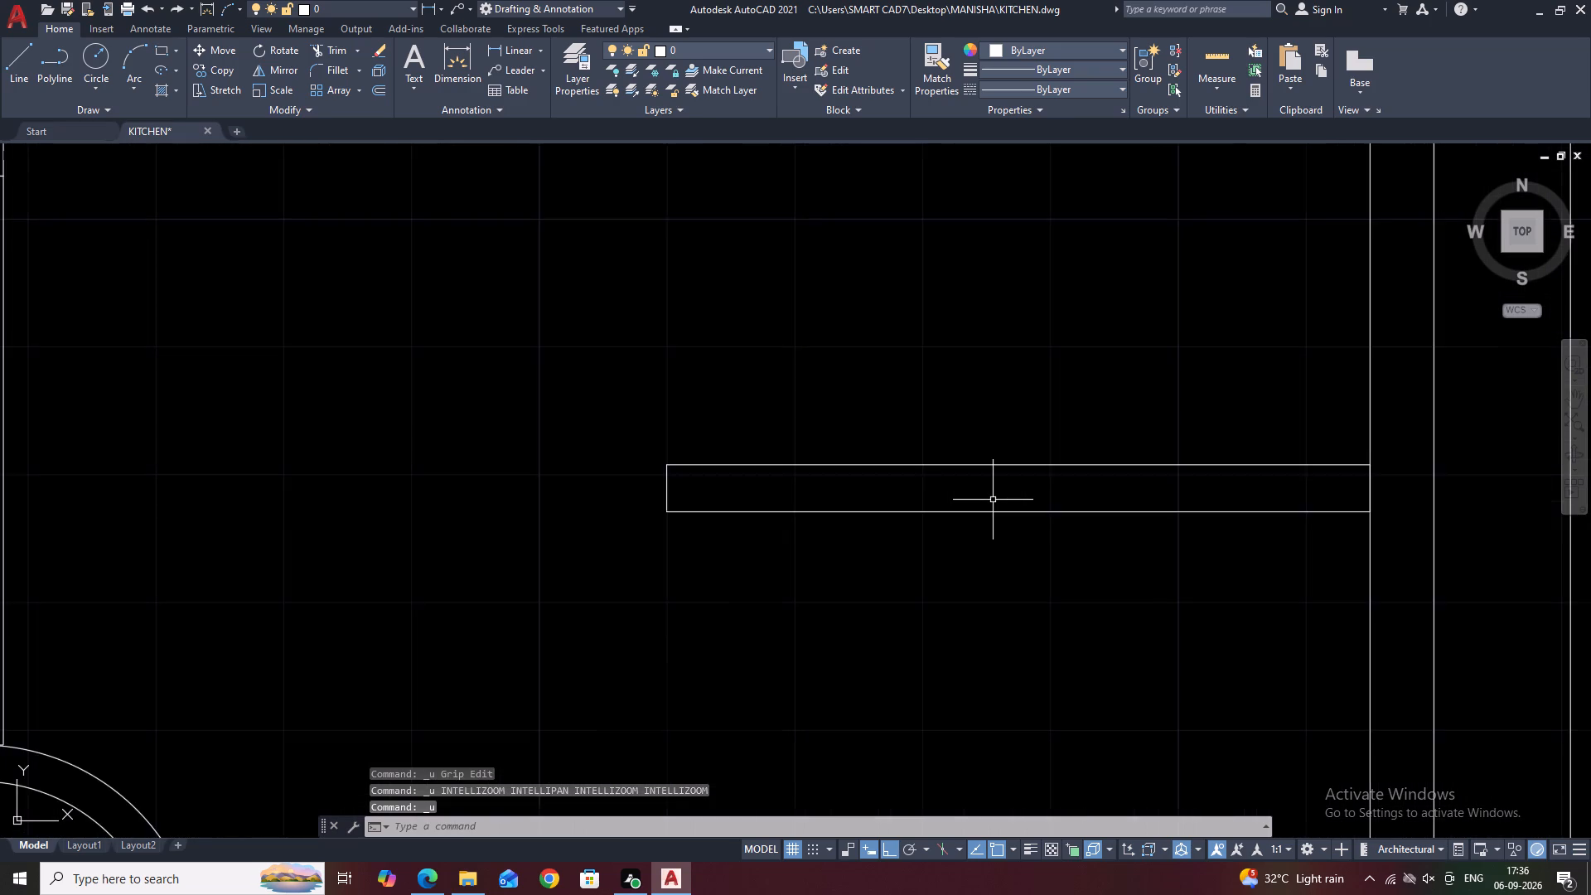
key(ctrl+z)
key(ctrl+z)
key(ctrl+z)
key(ctrl+z)
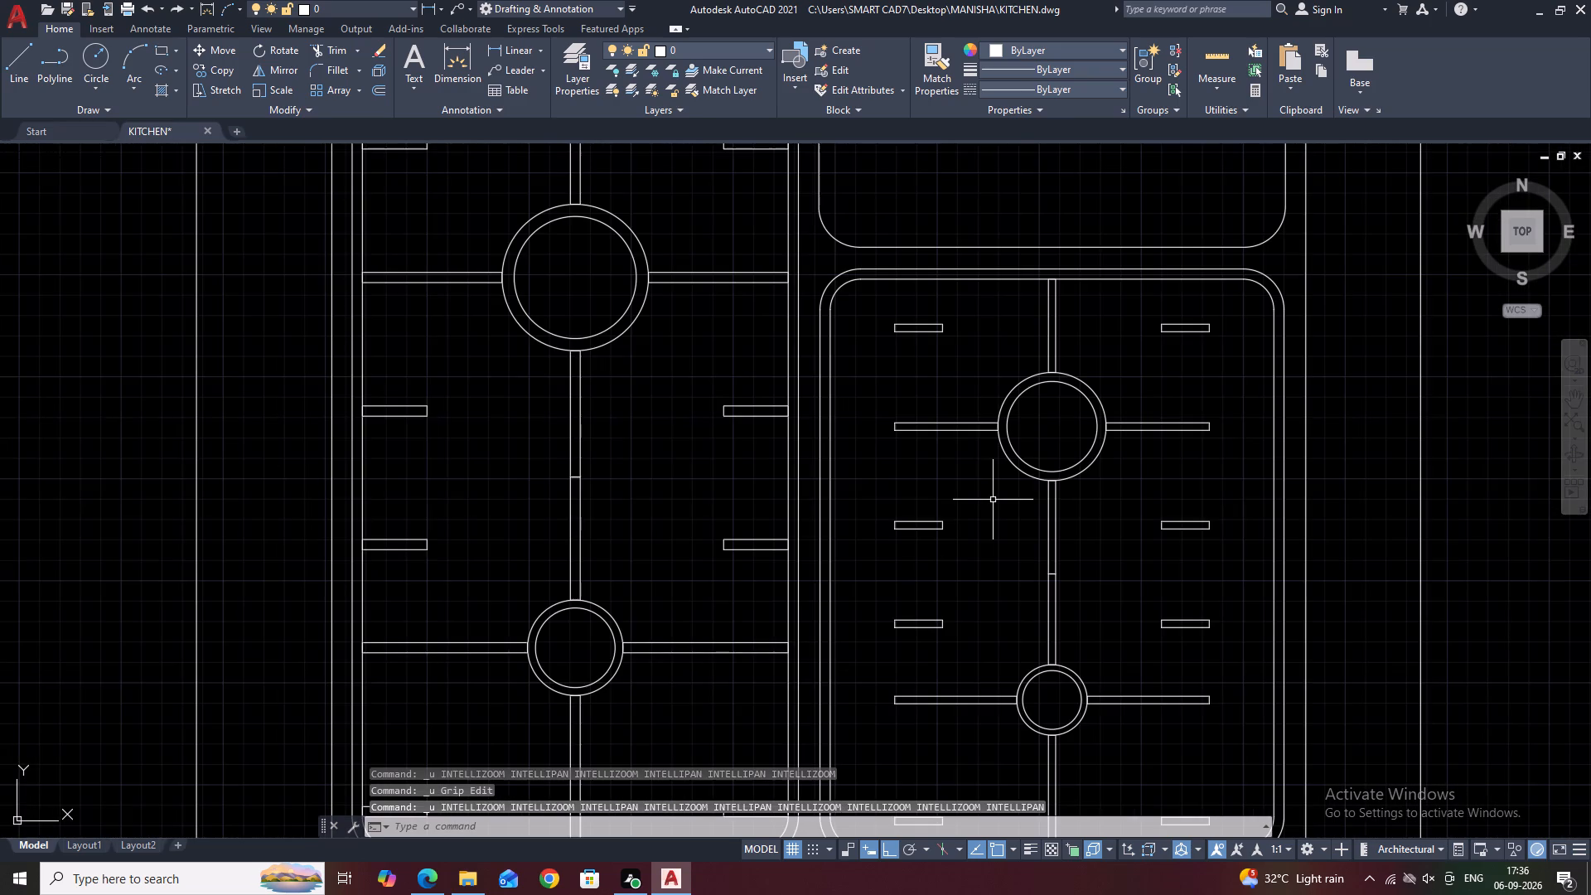
scroll(975, 406, down, 2)
Move the four right-hand short bars in the large right basin together so their right ends meet the inner right wall.
click(1029, 364)
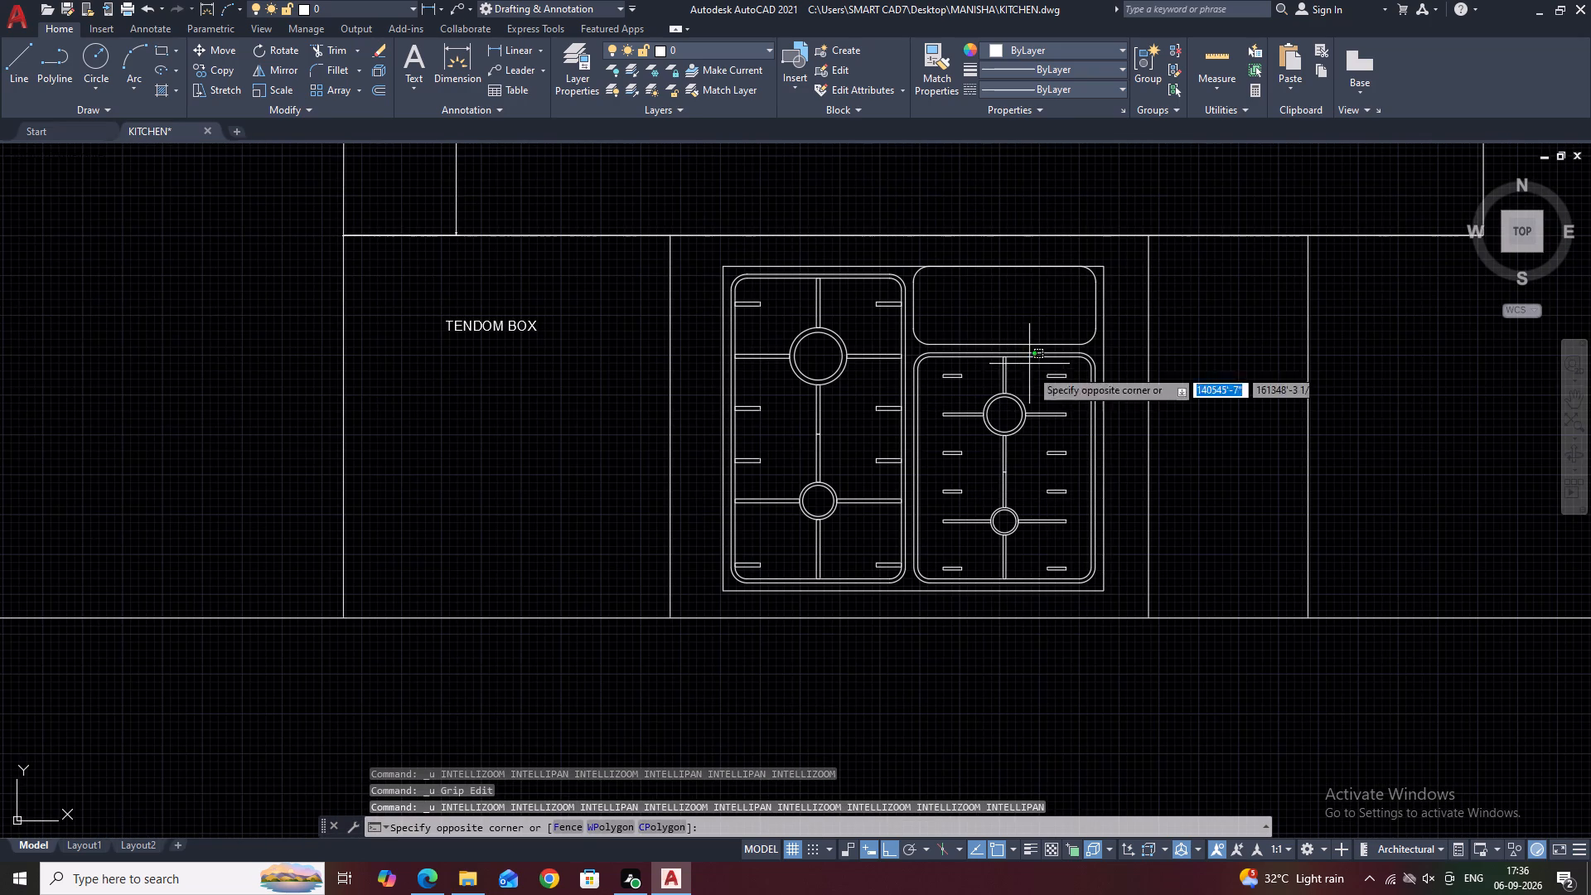
click(1084, 588)
scroll(1057, 563, up, 3)
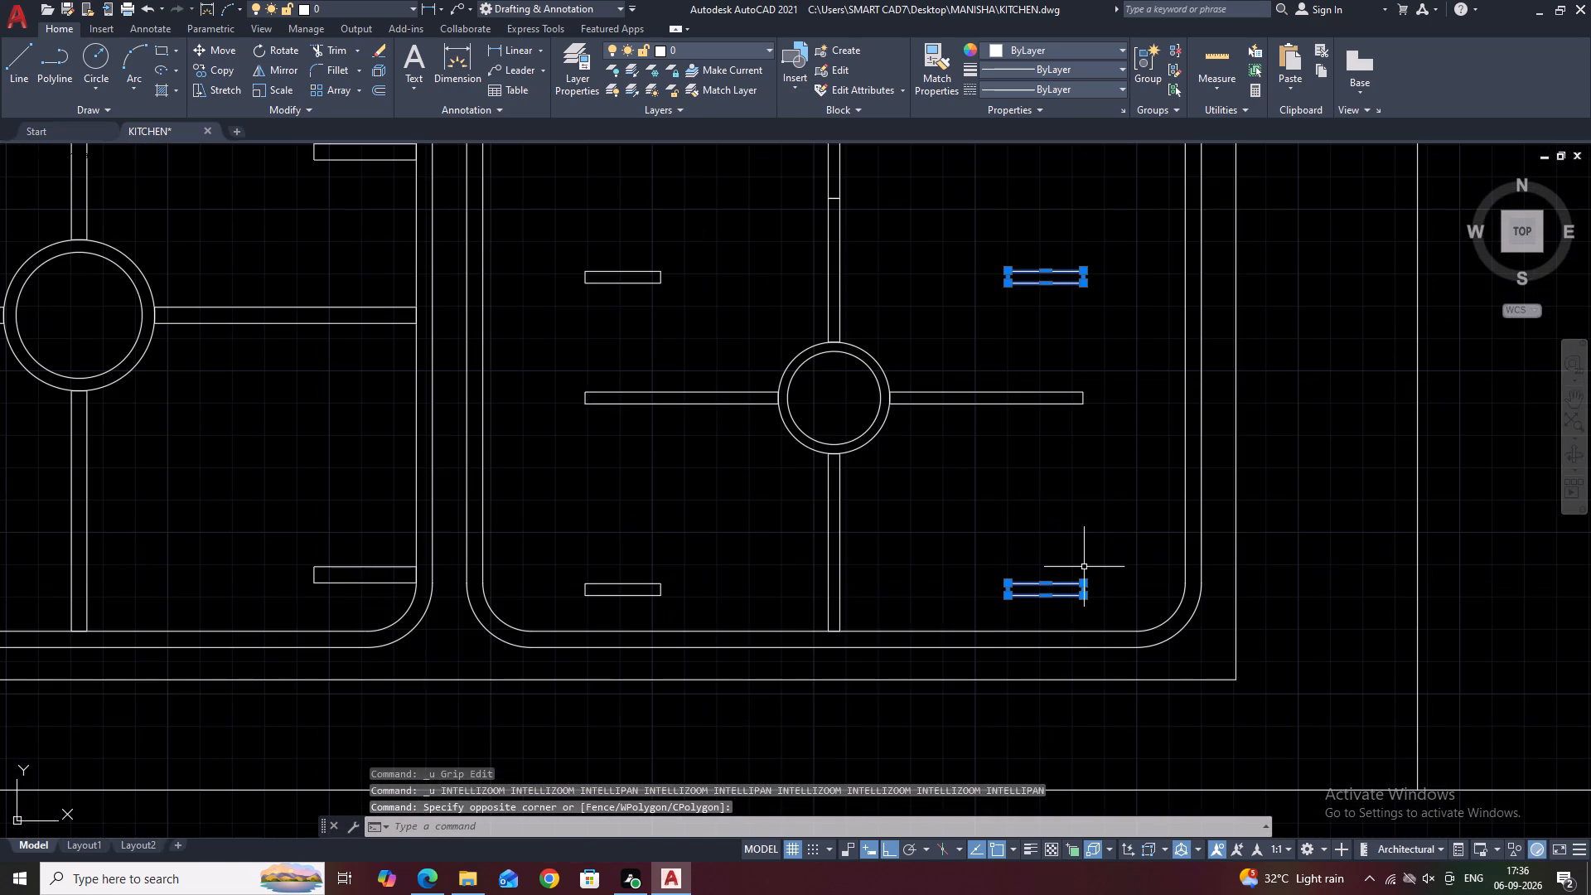
key(m)
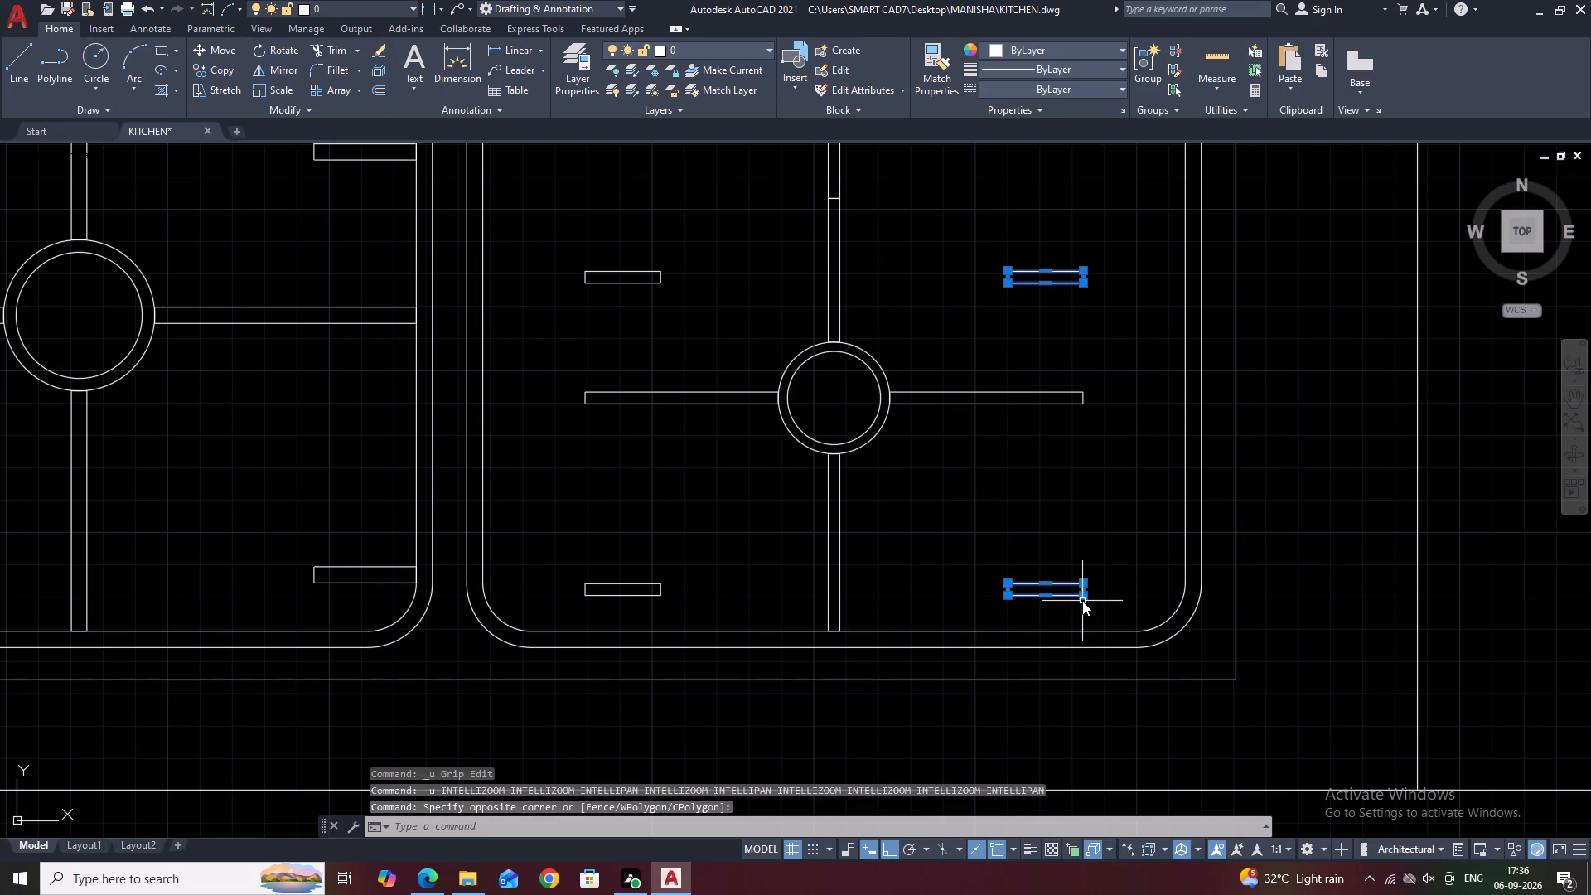
key(space)
scroll(1097, 603, up, 1)
click(1070, 585)
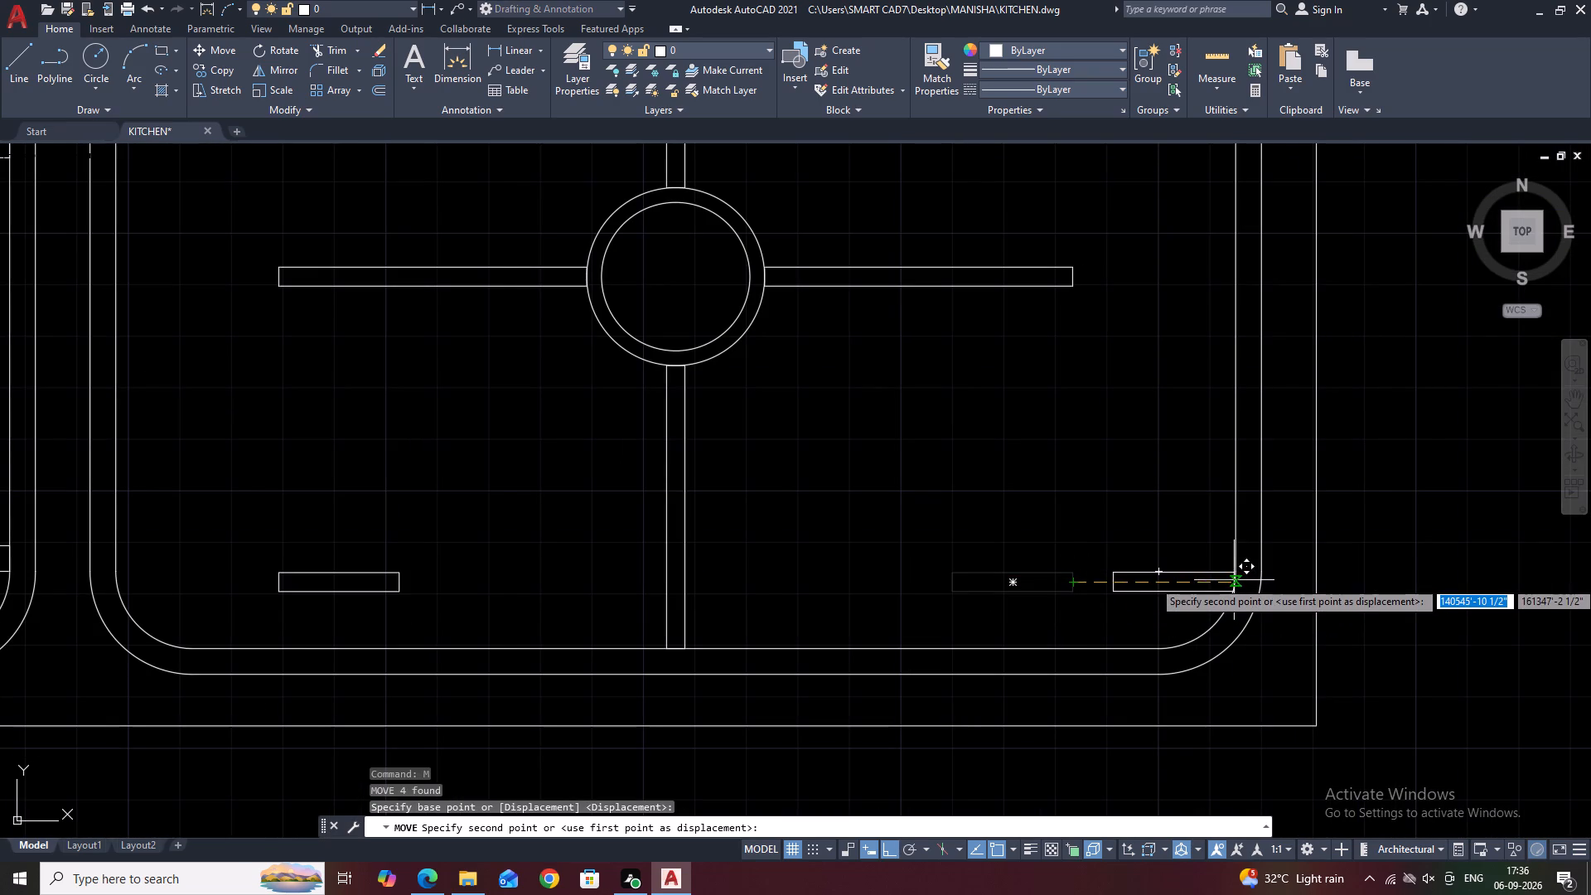
click(1233, 579)
scroll(1216, 571, up, 2)
scroll(1206, 563, down, 6)
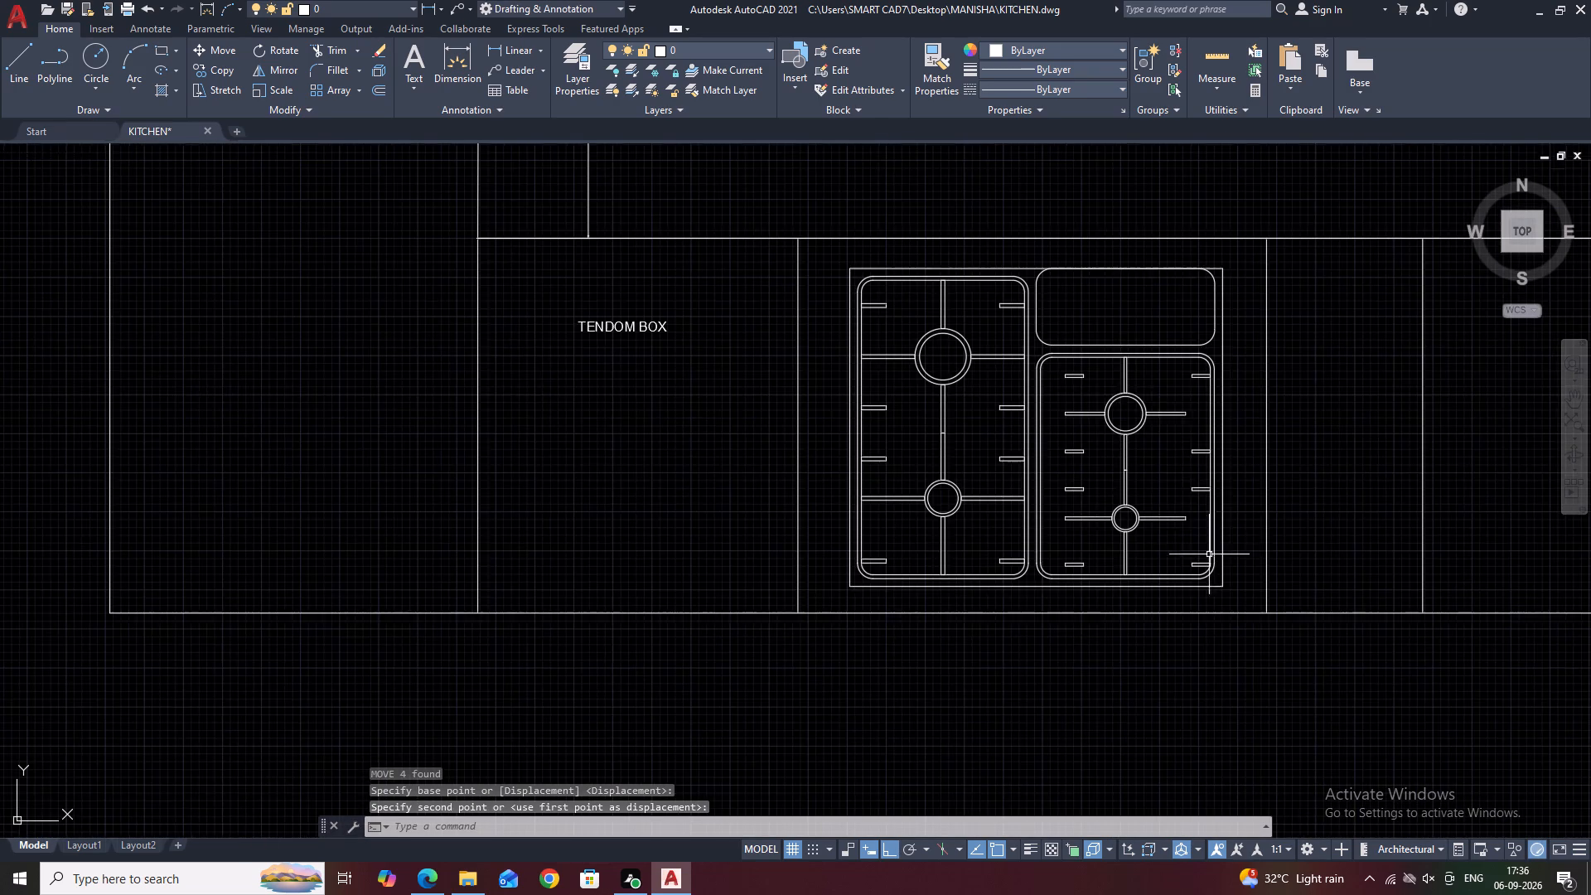
Move the four left-hand short bars in the large right basin together so their left ends meet the inner left wall.
scroll(1050, 385, up, 3)
click(1049, 307)
scroll(1149, 372, down, 1)
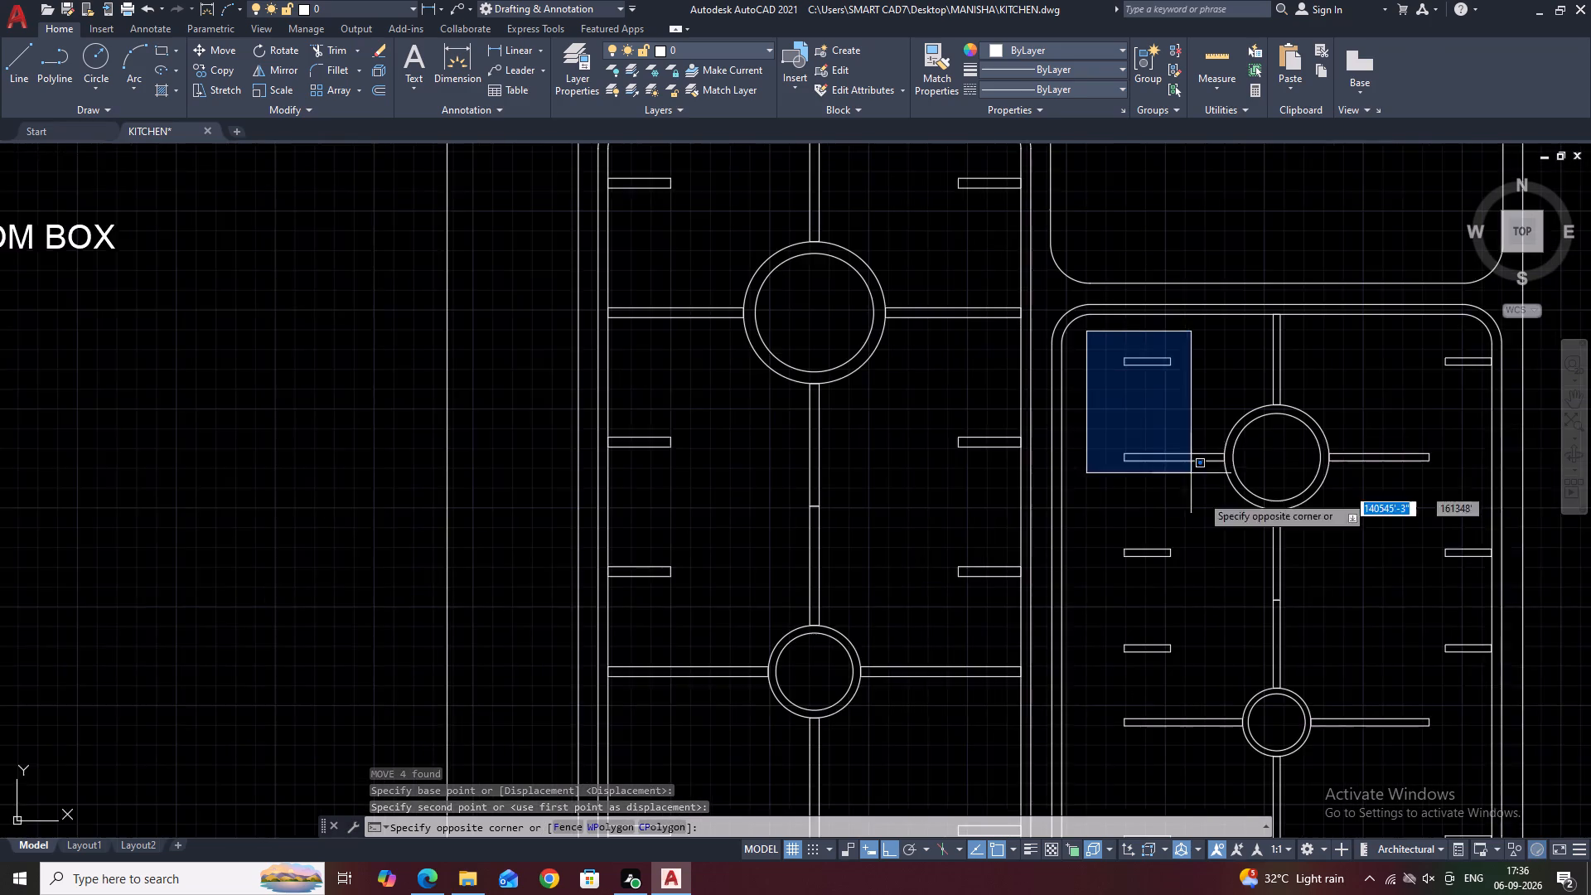
scroll(1214, 544, down, 2)
click(1208, 675)
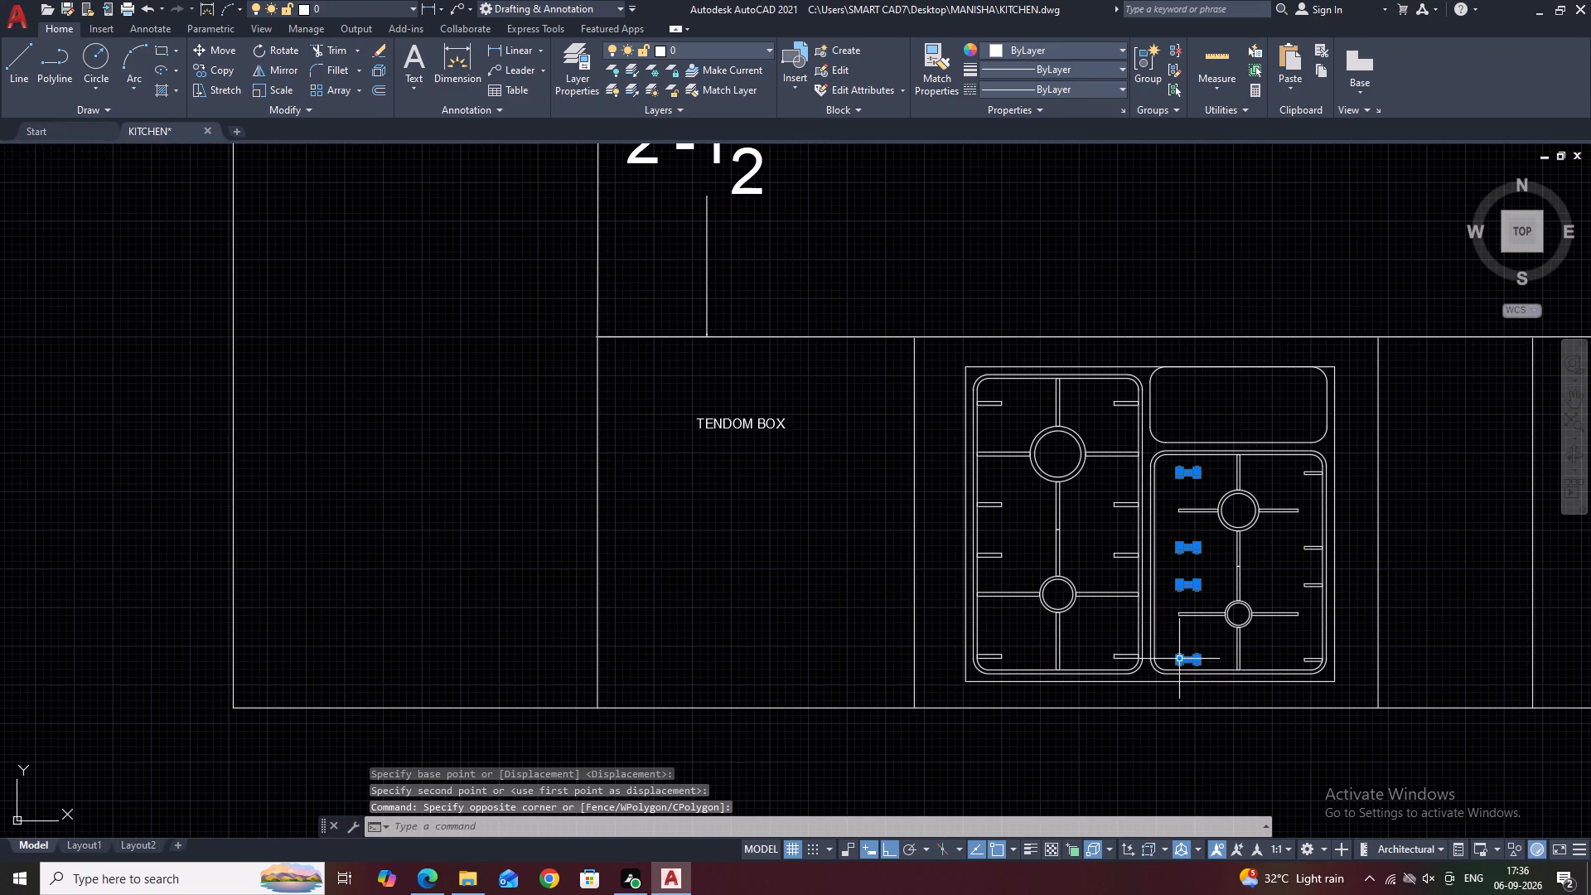
key(m)
key(space)
scroll(1165, 678, up, 2)
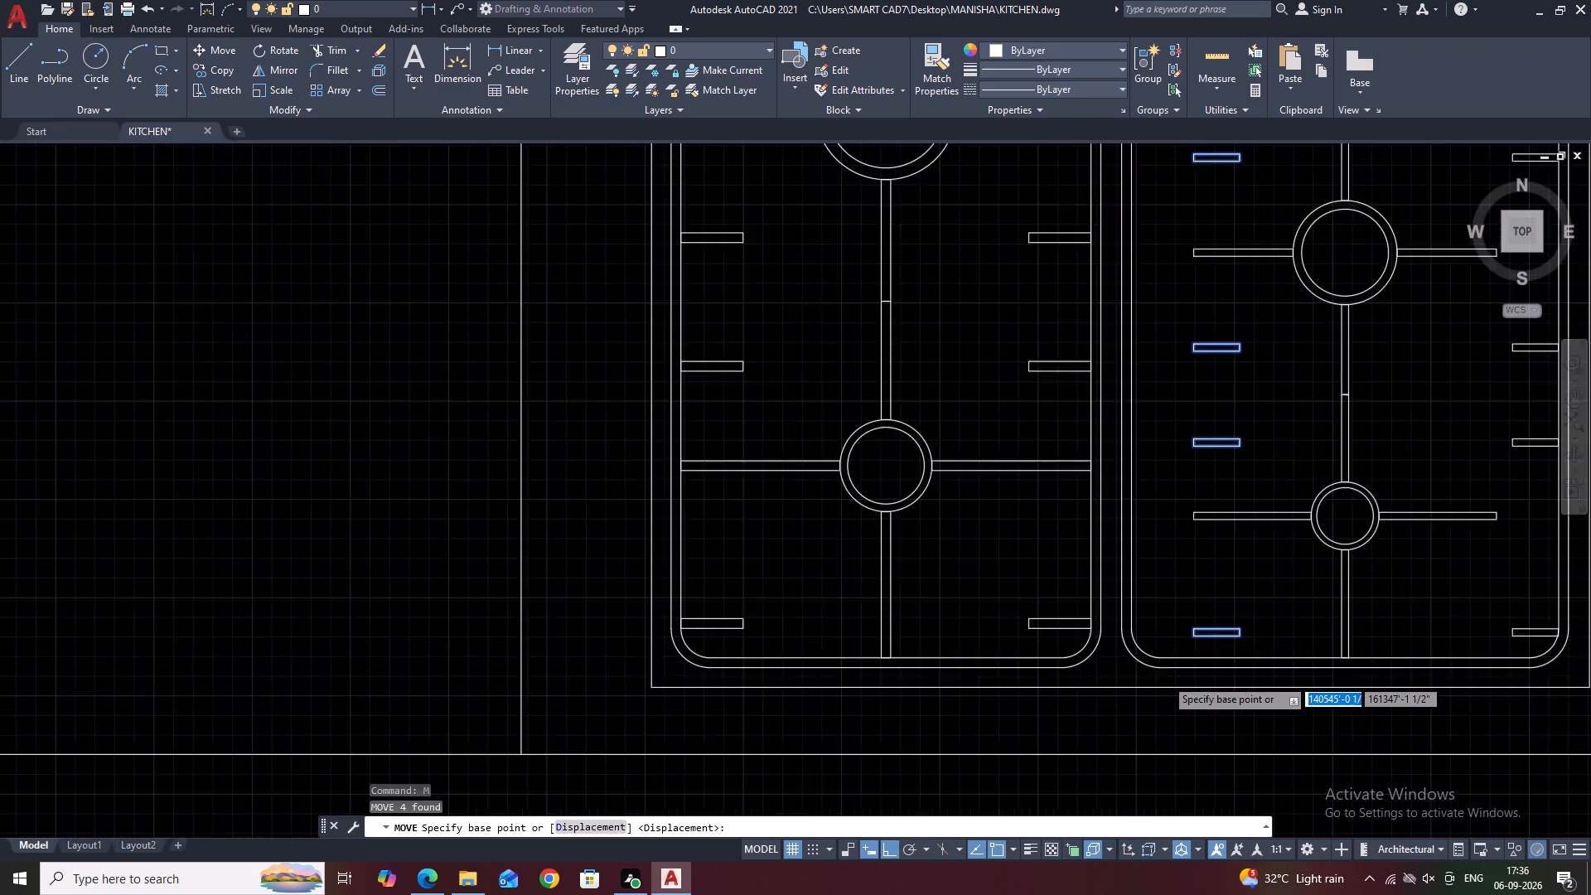
scroll(1165, 678, up, 3)
click(1240, 509)
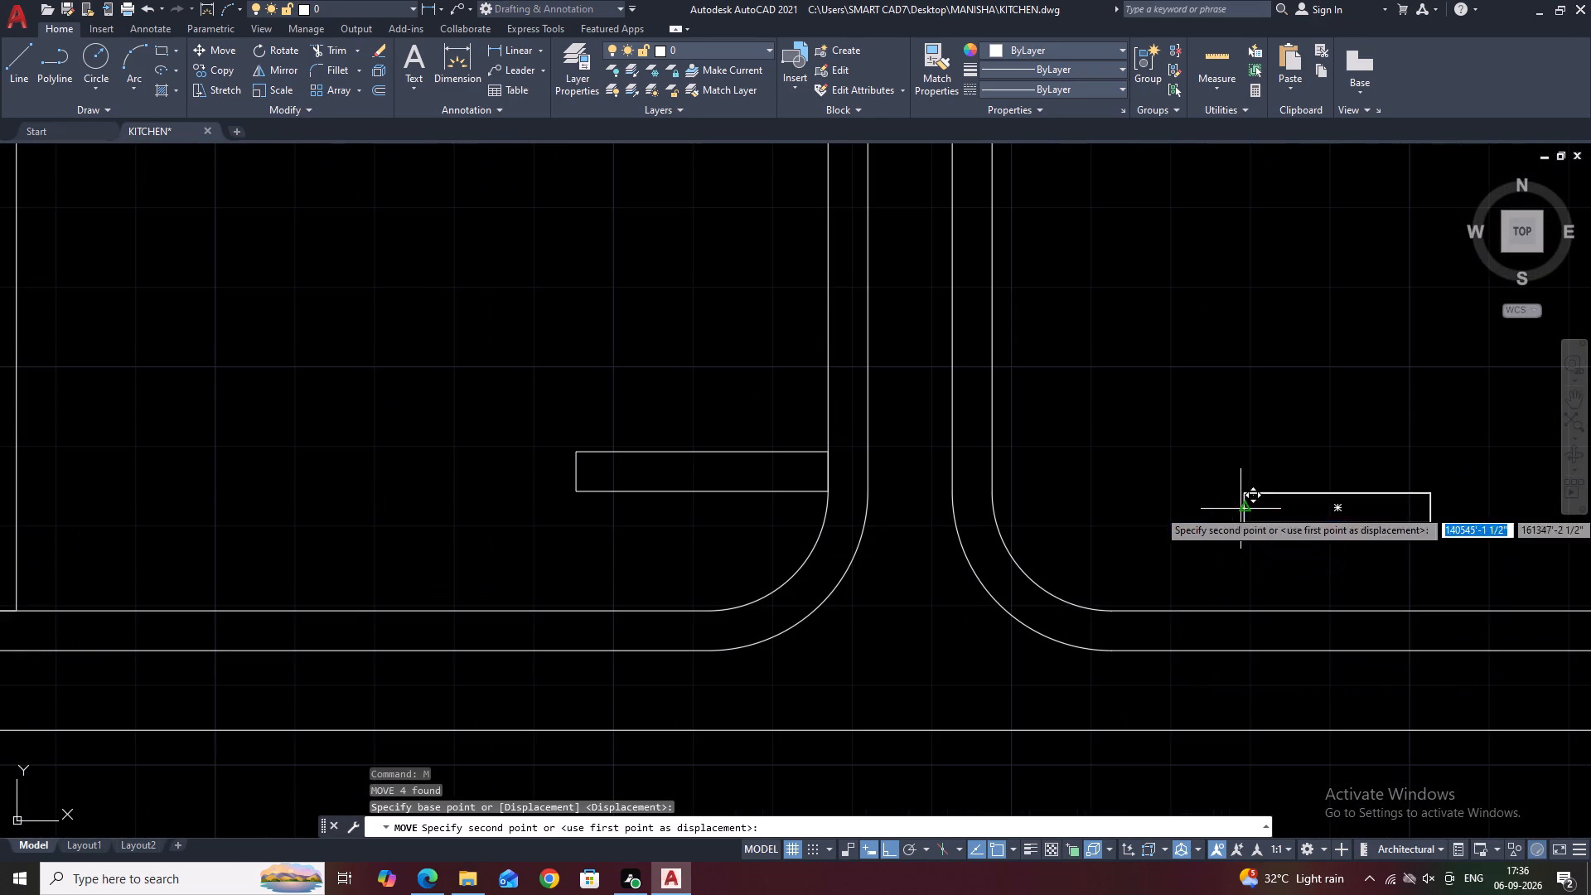
click(994, 515)
scroll(1021, 447, down, 2)
scroll(1090, 431, down, 3)
middle_drag(1147, 410, 1105, 460)
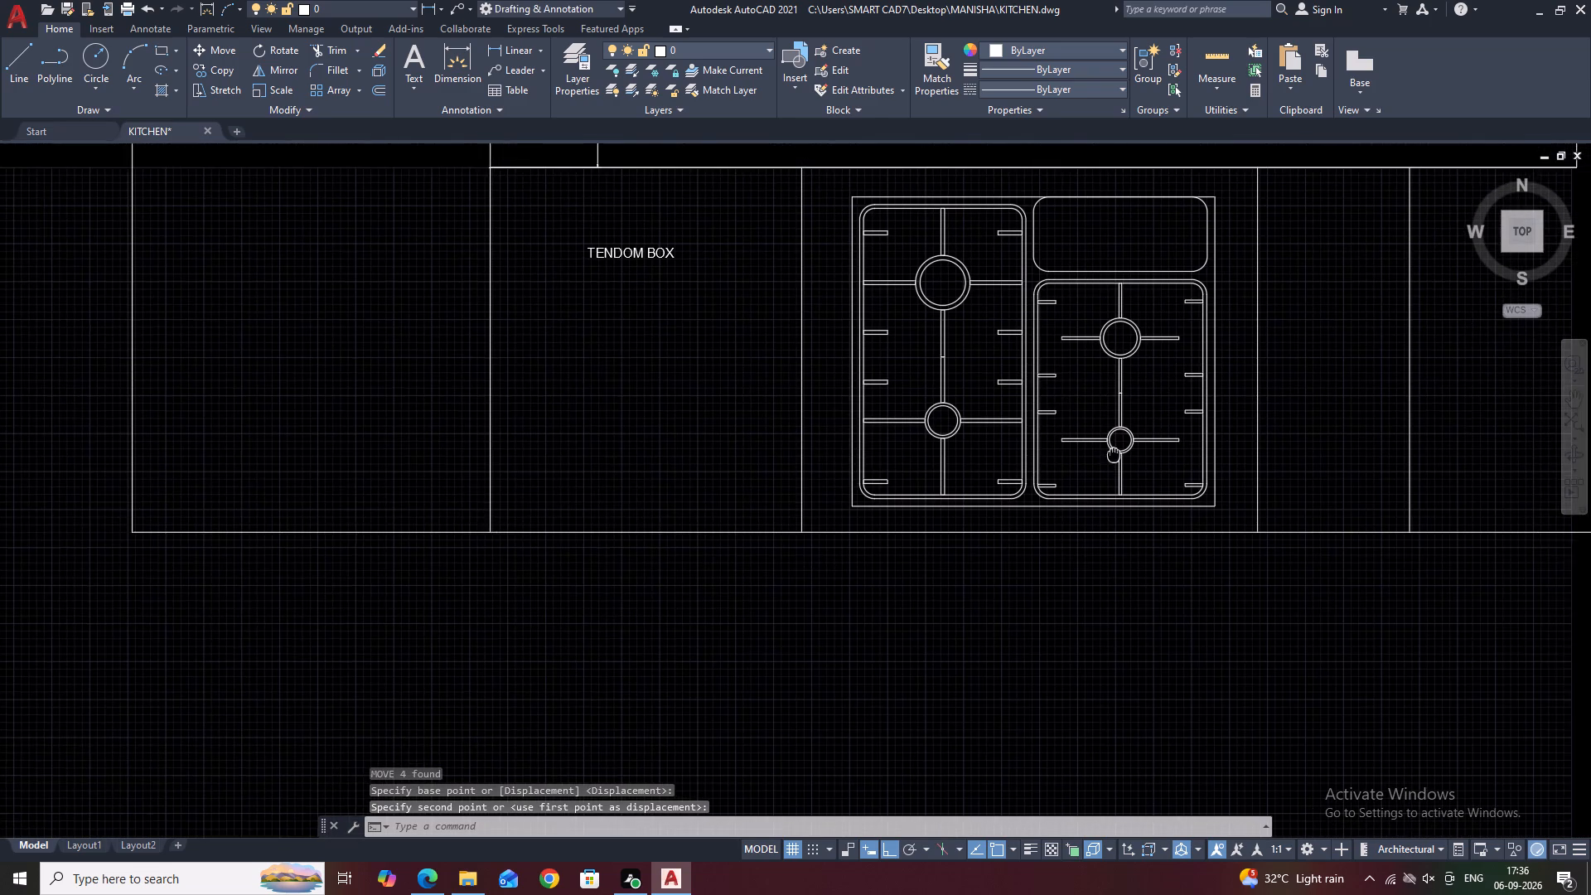
Scale up the upper pair of concentric circles in the large right basin about their centre, overlapping the inner ends of the strips.
scroll(1024, 389, up, 2)
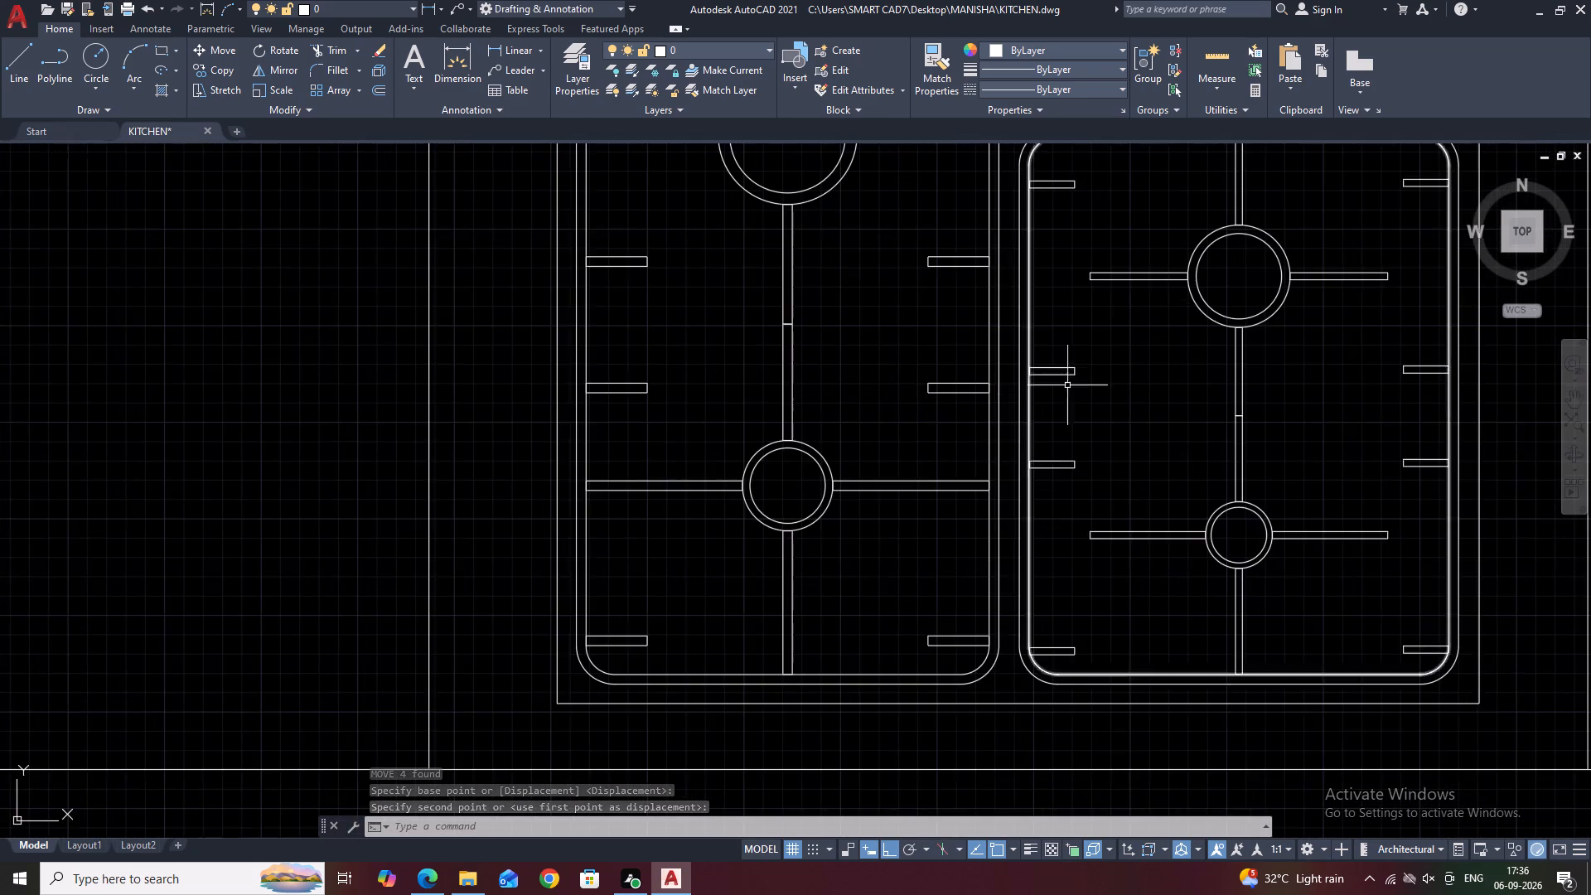
scroll(1090, 338, down, 1)
middle_drag(1106, 278, 1105, 302)
click(1124, 256)
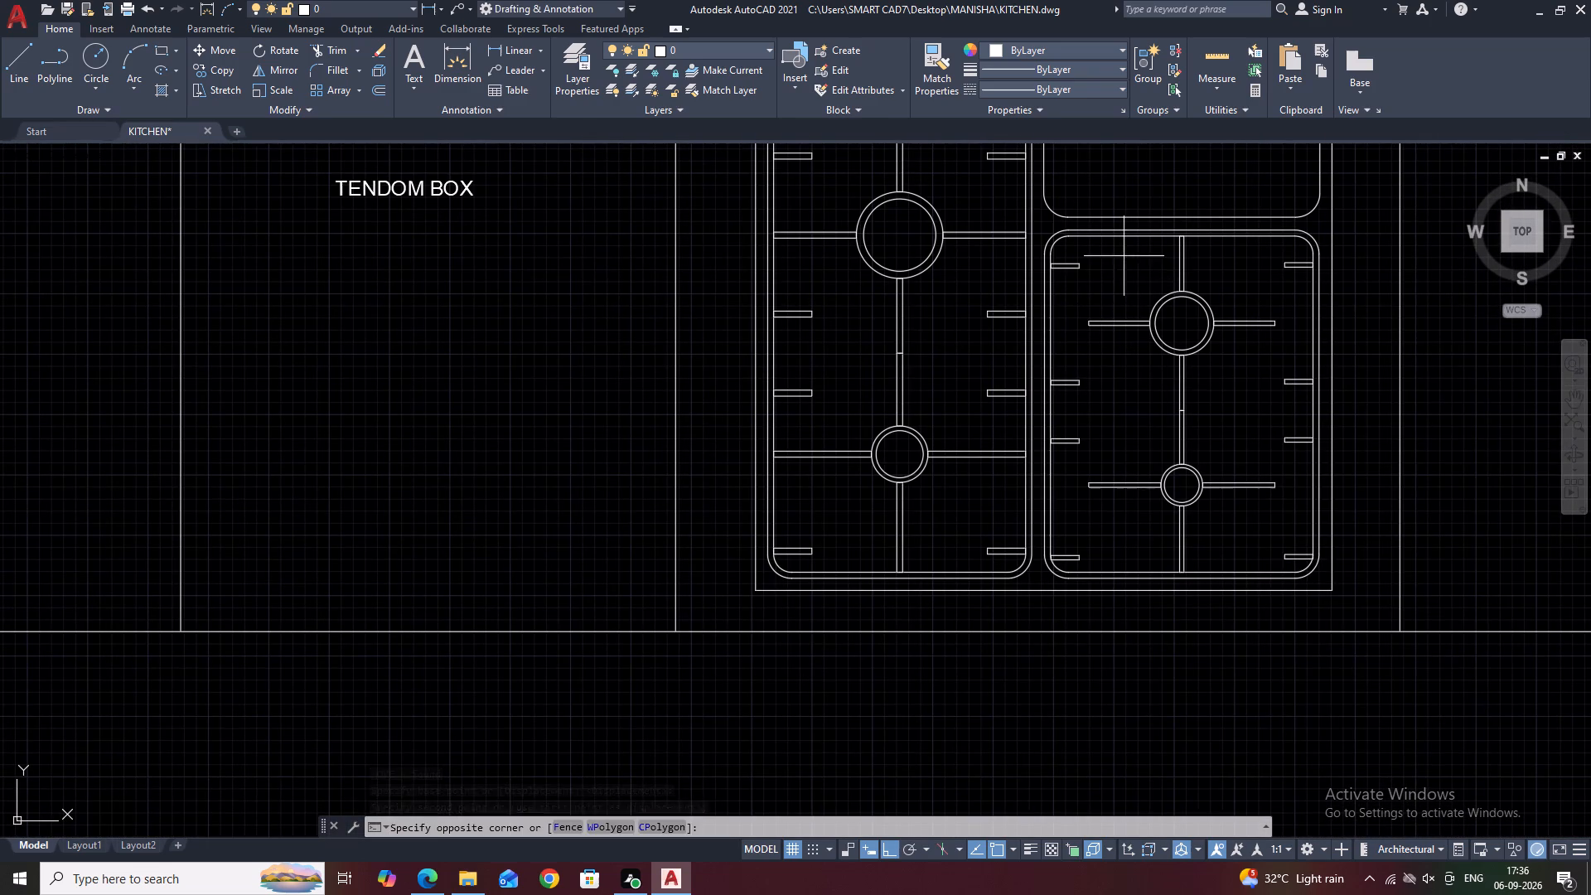
click(1221, 377)
scroll(1183, 295, down, 1)
middle_drag(1183, 313, 1173, 363)
text(SC)
key(space)
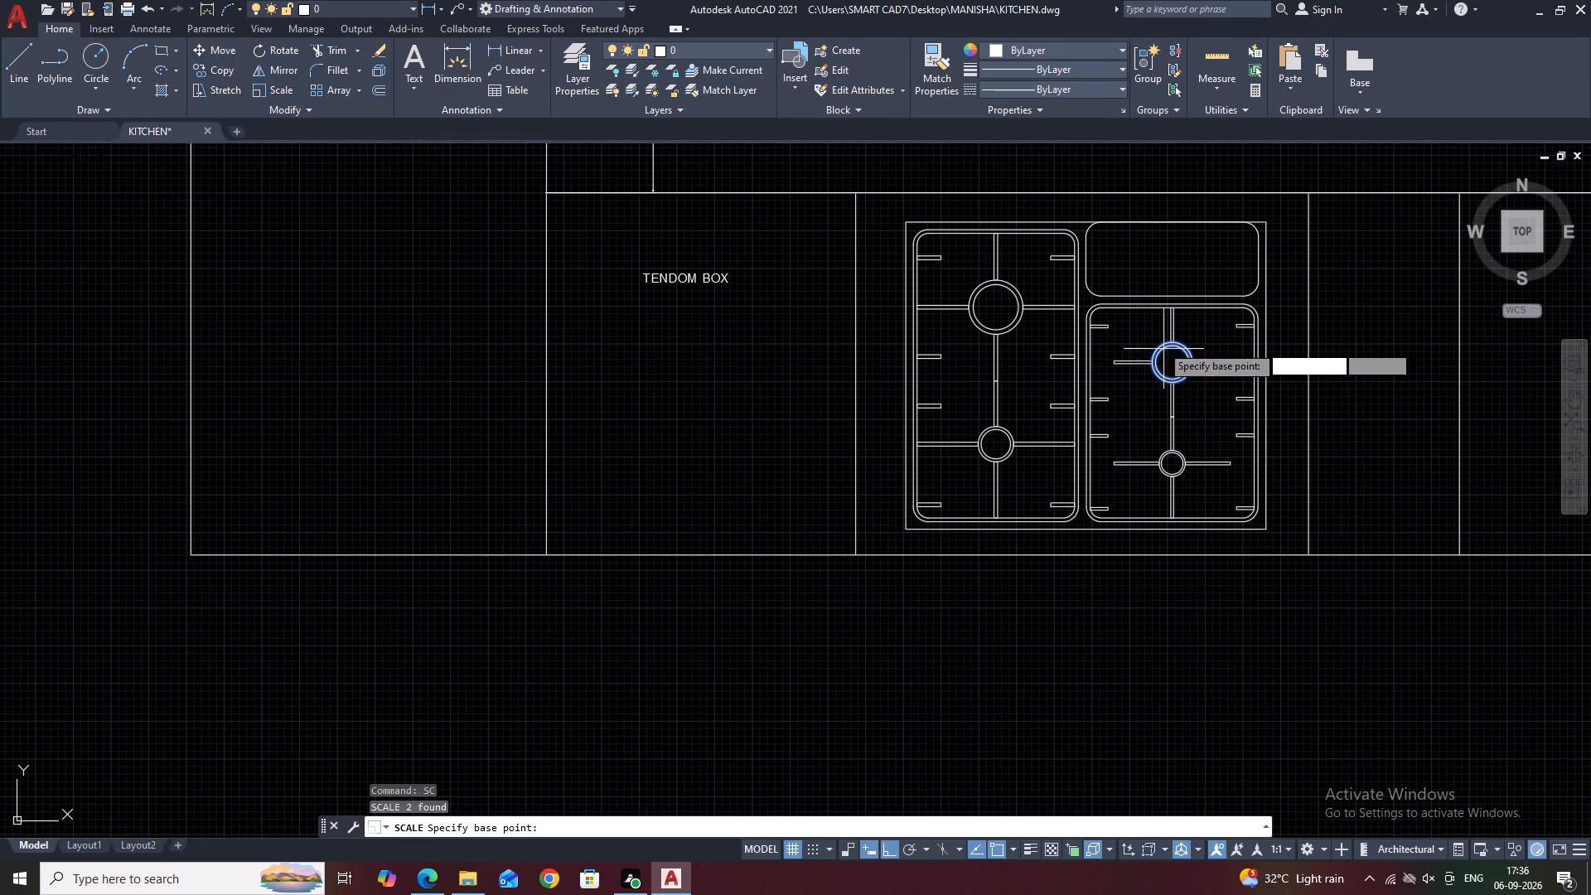
click(1173, 365)
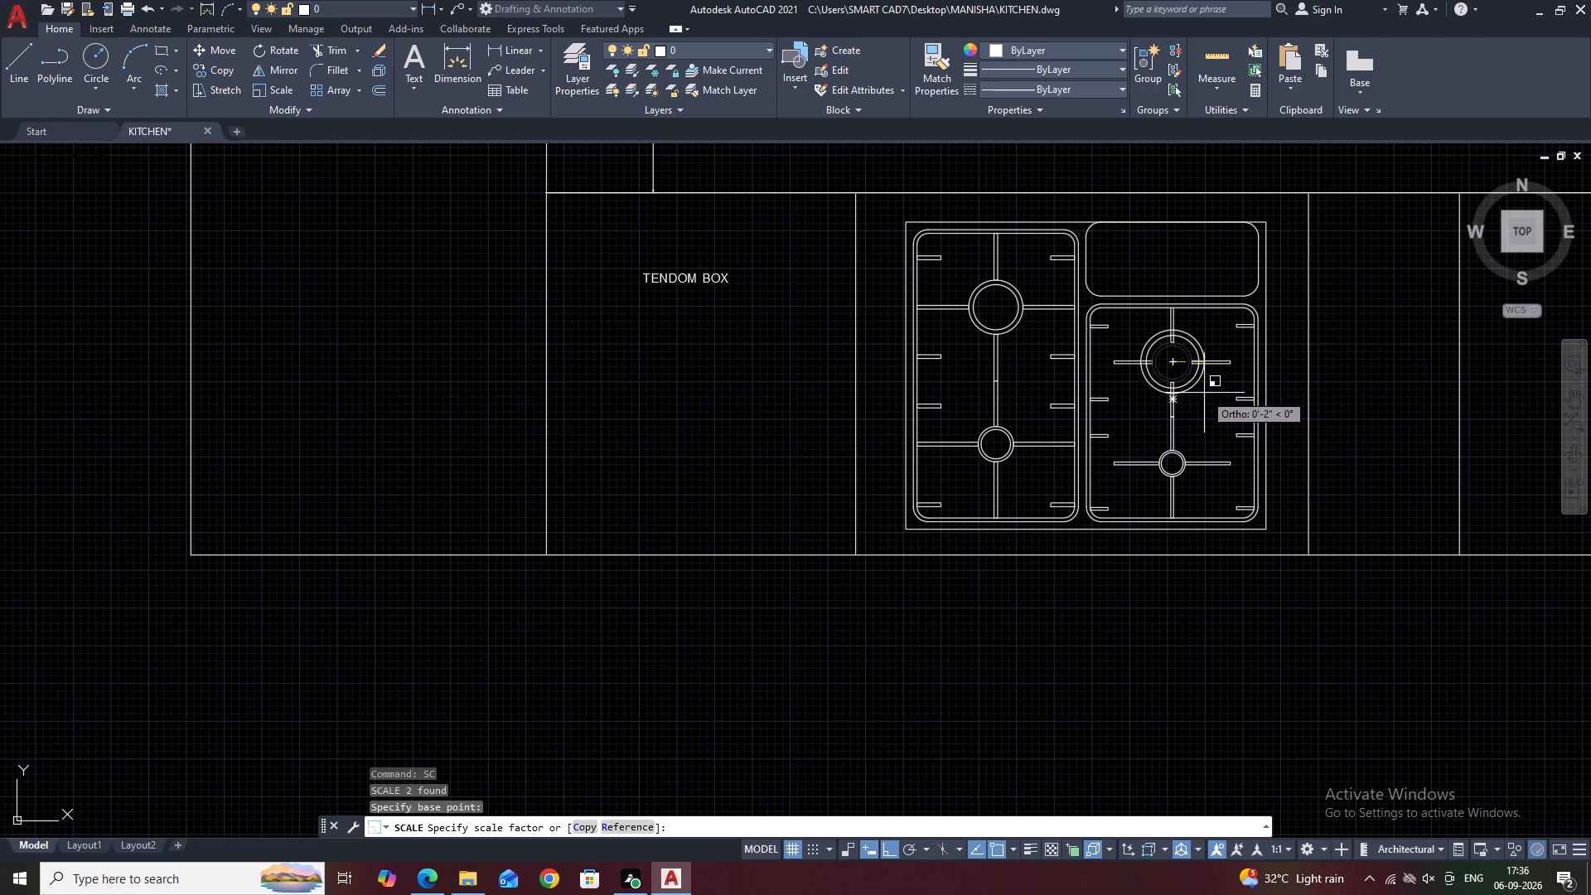
click(1205, 394)
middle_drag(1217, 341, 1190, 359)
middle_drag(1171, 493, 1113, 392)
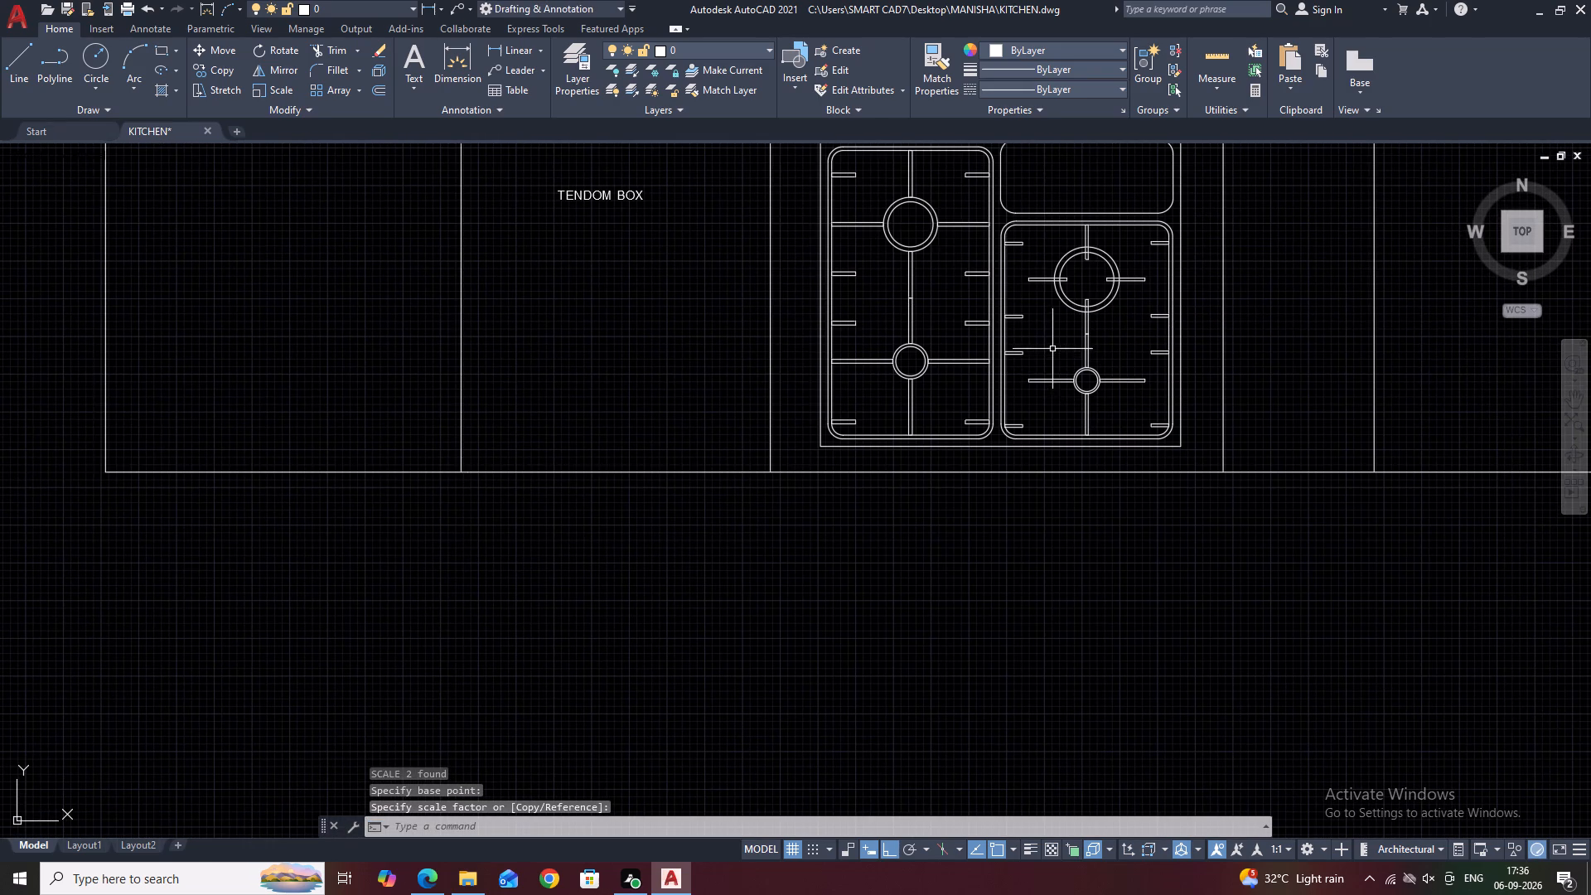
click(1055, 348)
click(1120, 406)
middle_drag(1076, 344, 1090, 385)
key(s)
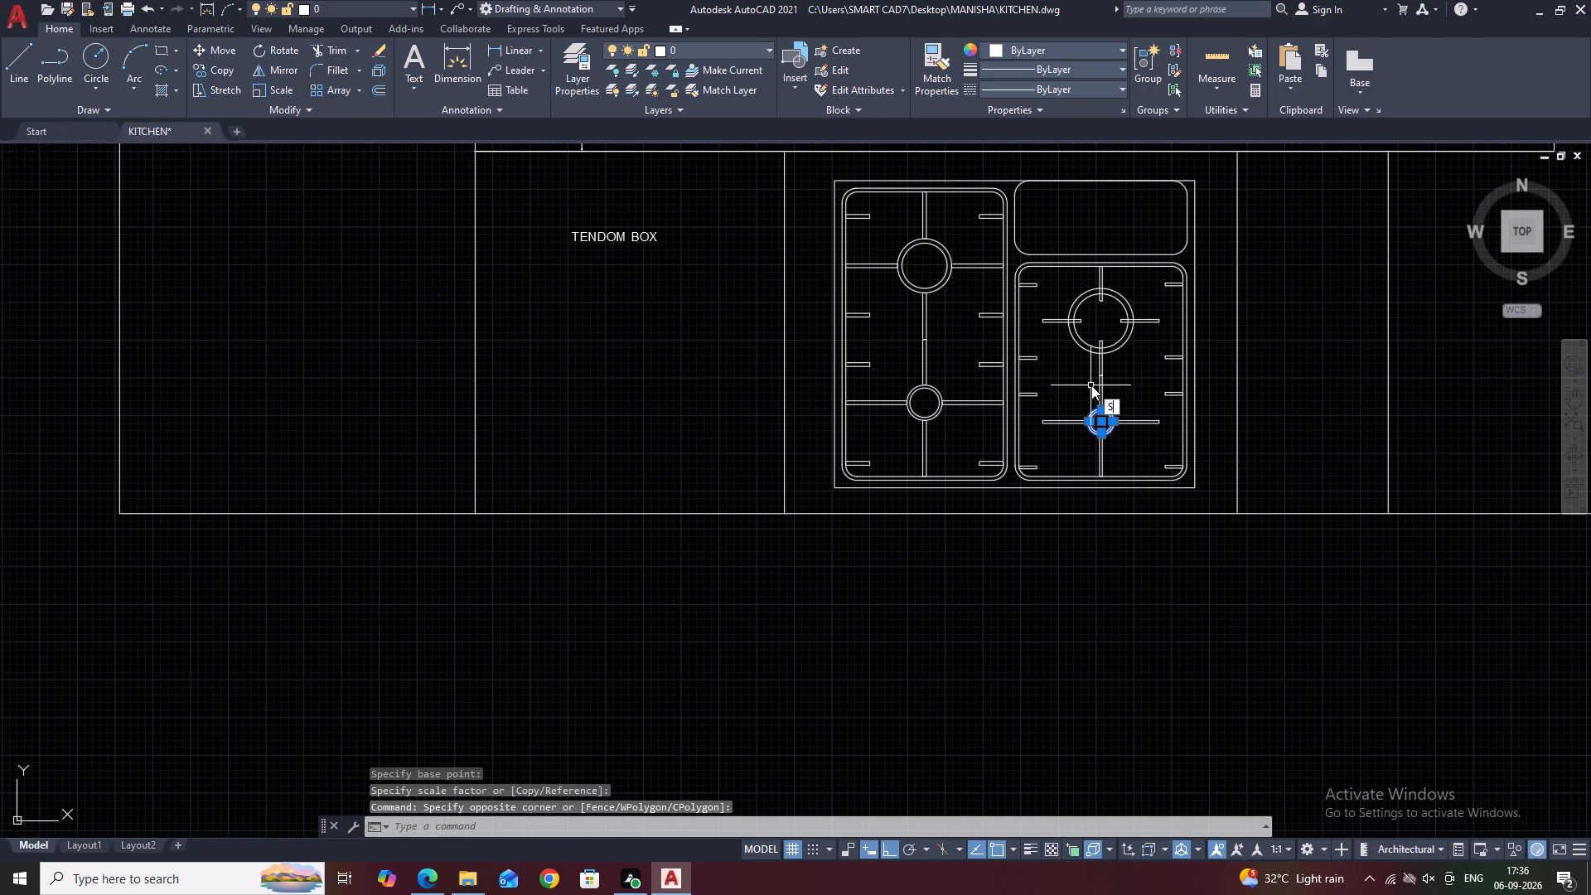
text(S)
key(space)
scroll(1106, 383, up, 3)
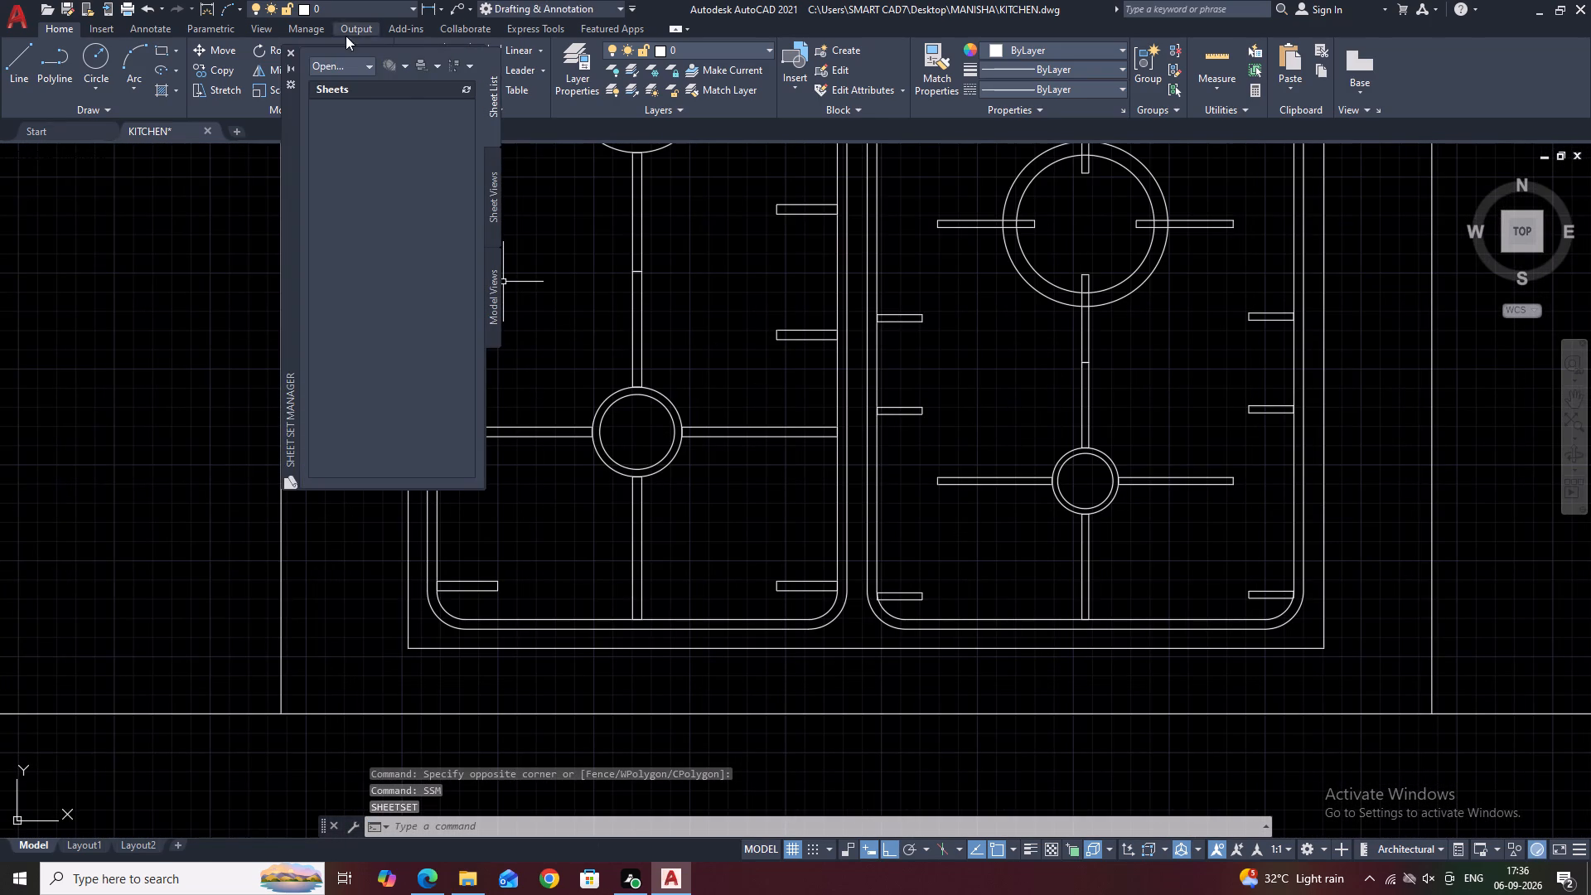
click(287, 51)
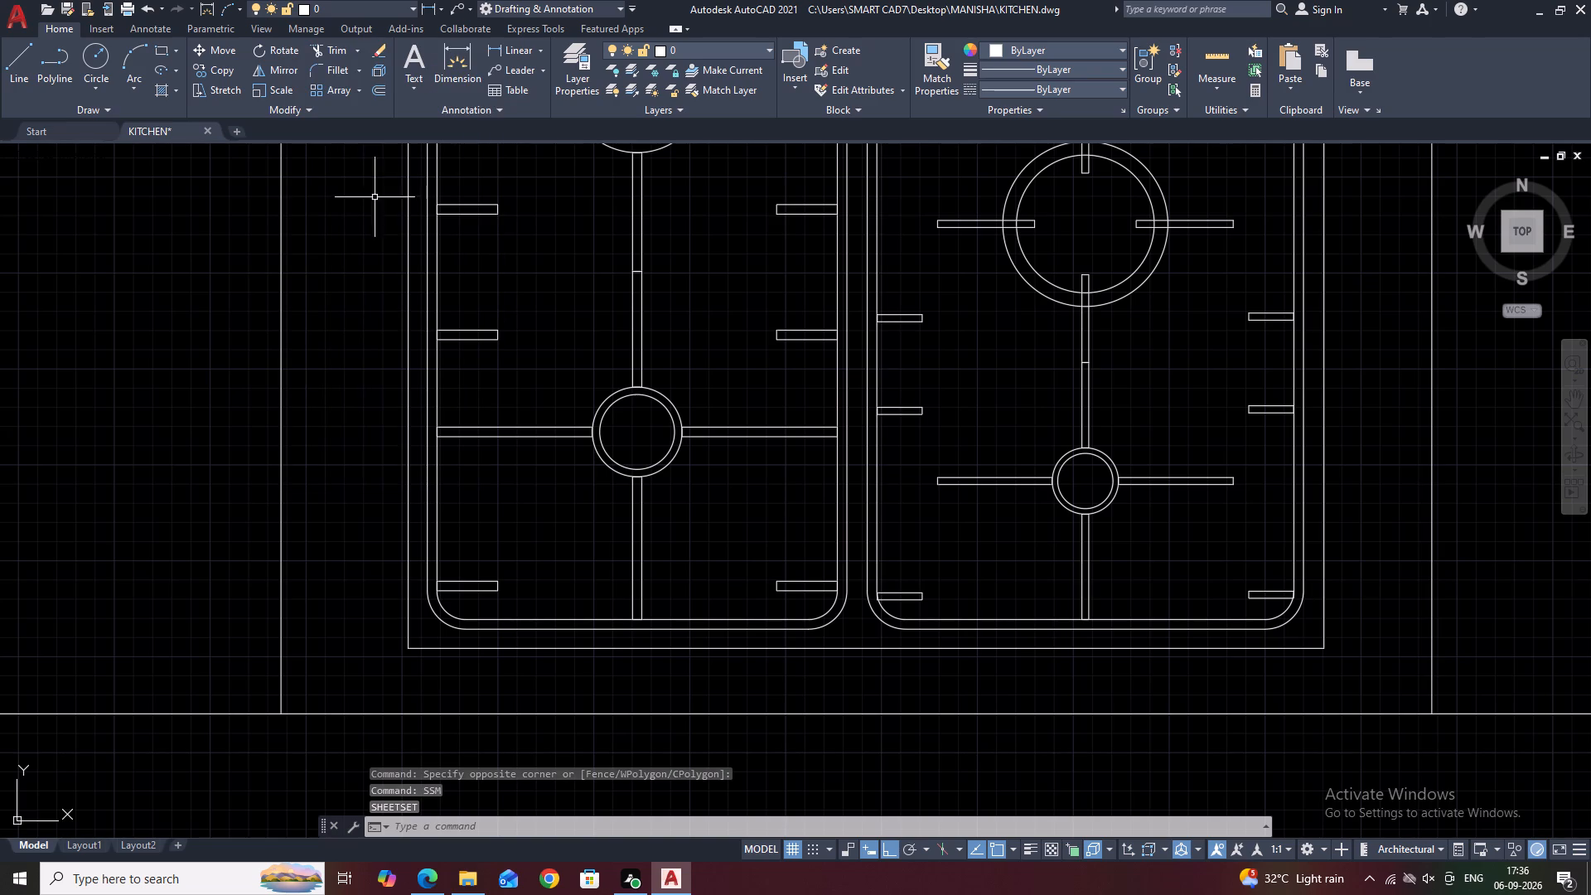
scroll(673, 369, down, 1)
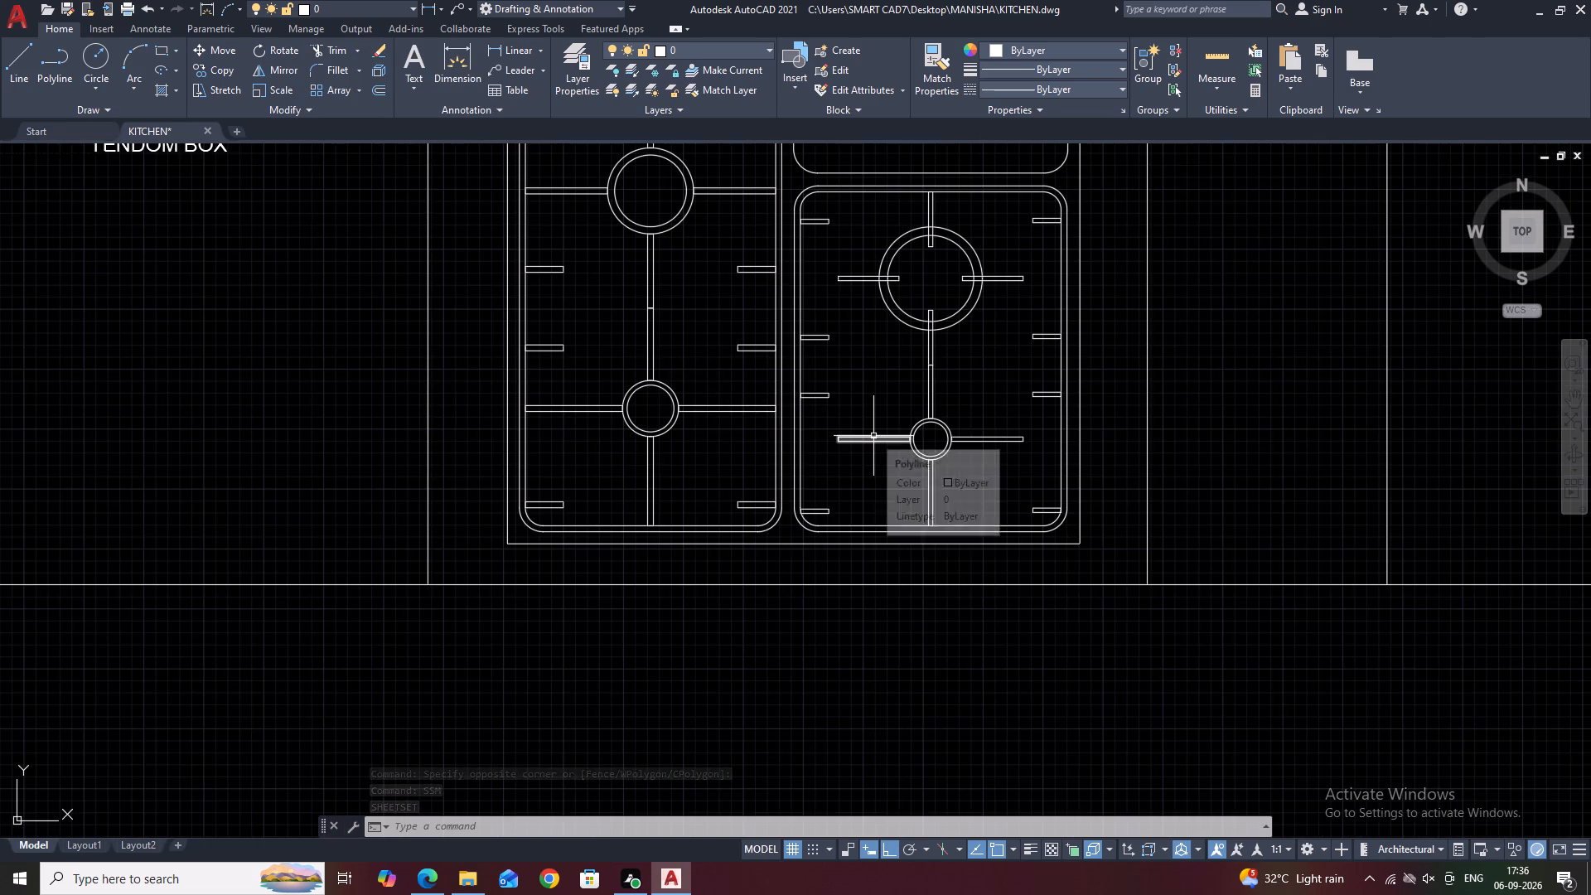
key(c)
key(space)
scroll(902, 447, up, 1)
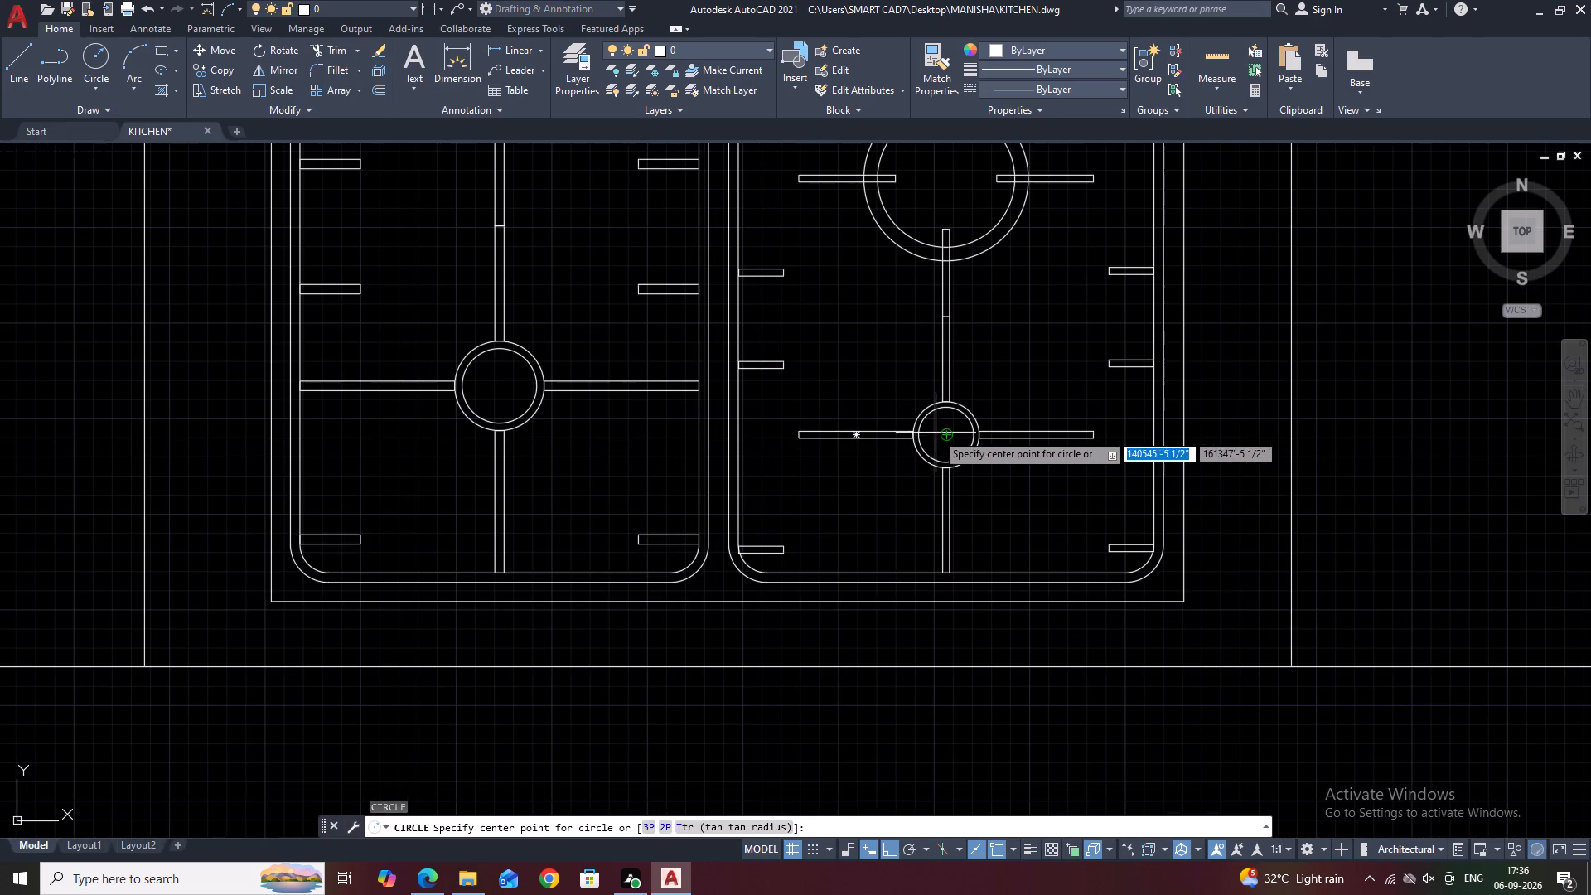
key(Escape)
Scale up the lower pair of concentric circles about their centre to about the size of the left basin's lower circles.
click(966, 411)
click(965, 410)
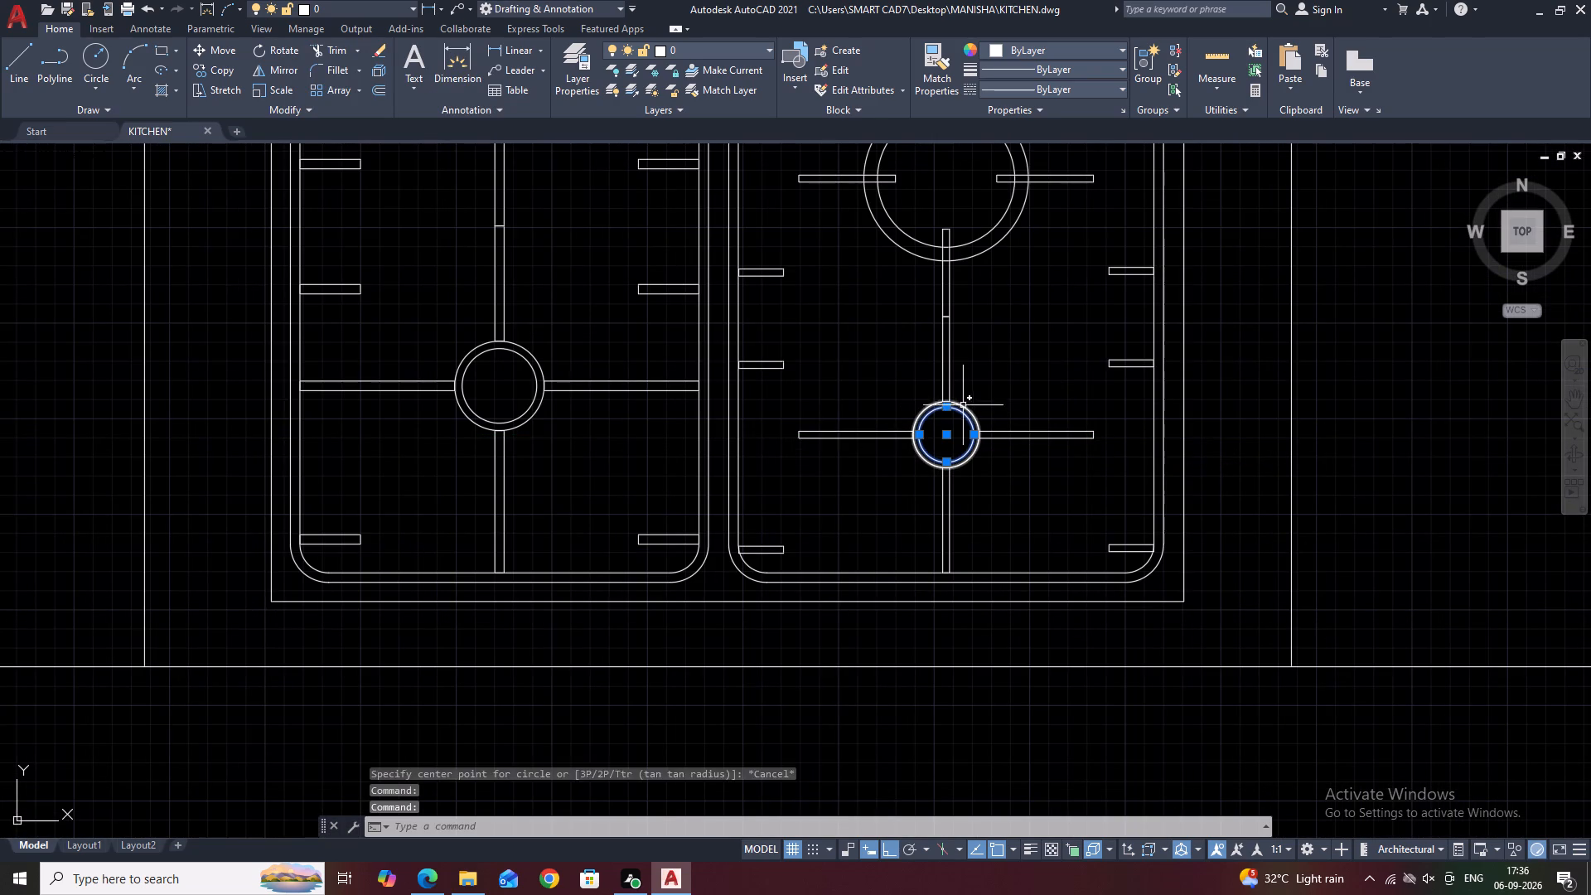
click(962, 403)
text(SC)
key(space)
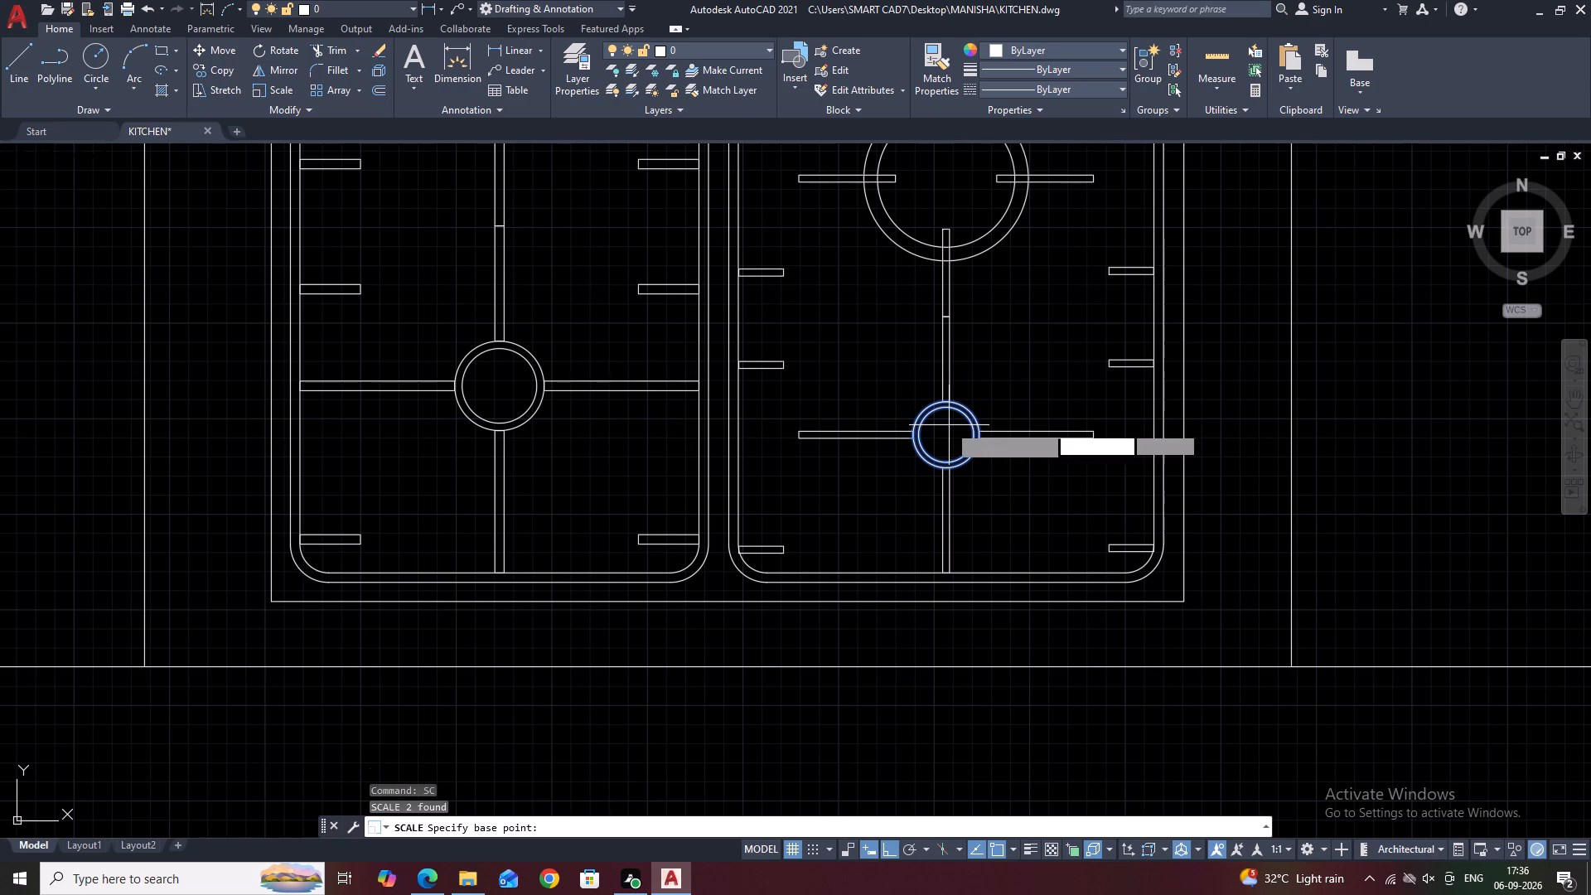
scroll(945, 430, up, 2)
click(945, 443)
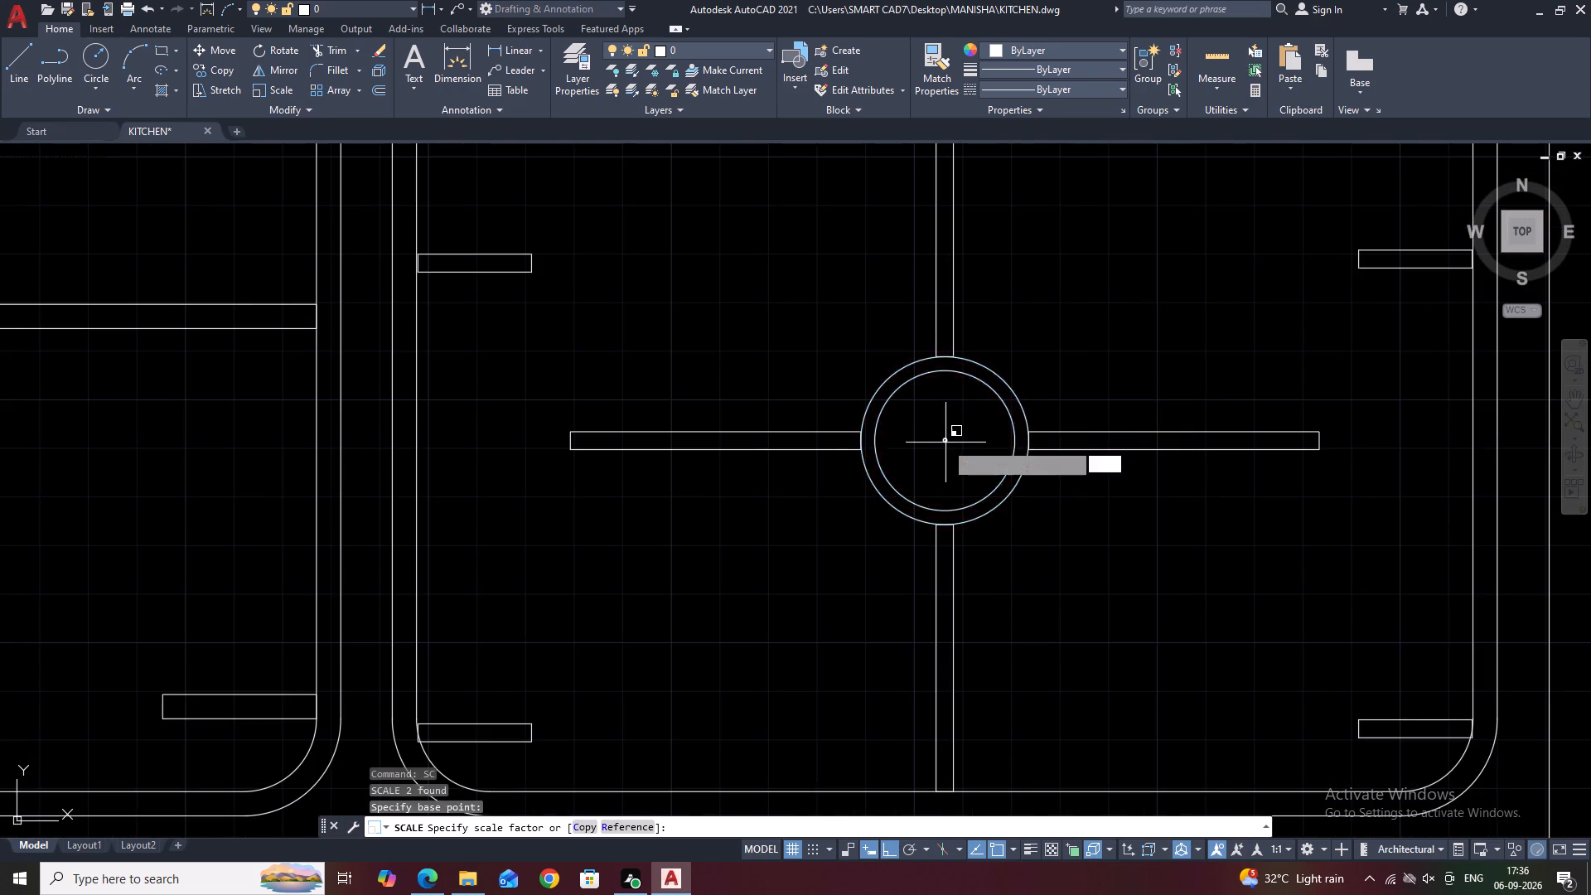
scroll(950, 448, down, 2)
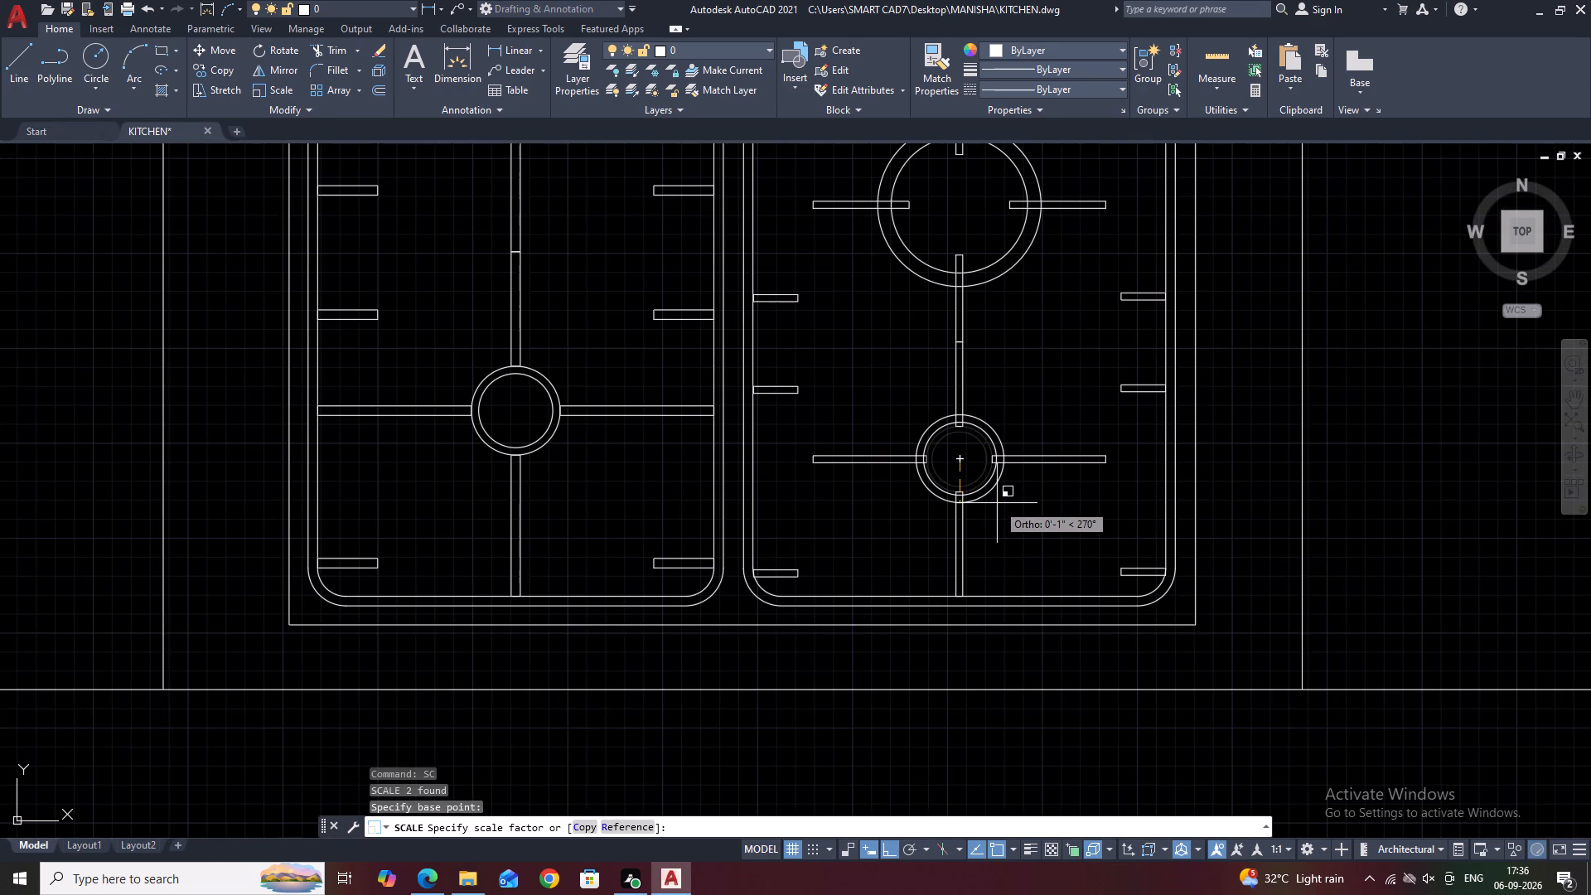
click(997, 503)
Move the upper right-hand horizontal strip so its right end meets the large right basin's inner right wall.
middle_drag(1011, 324, 1022, 442)
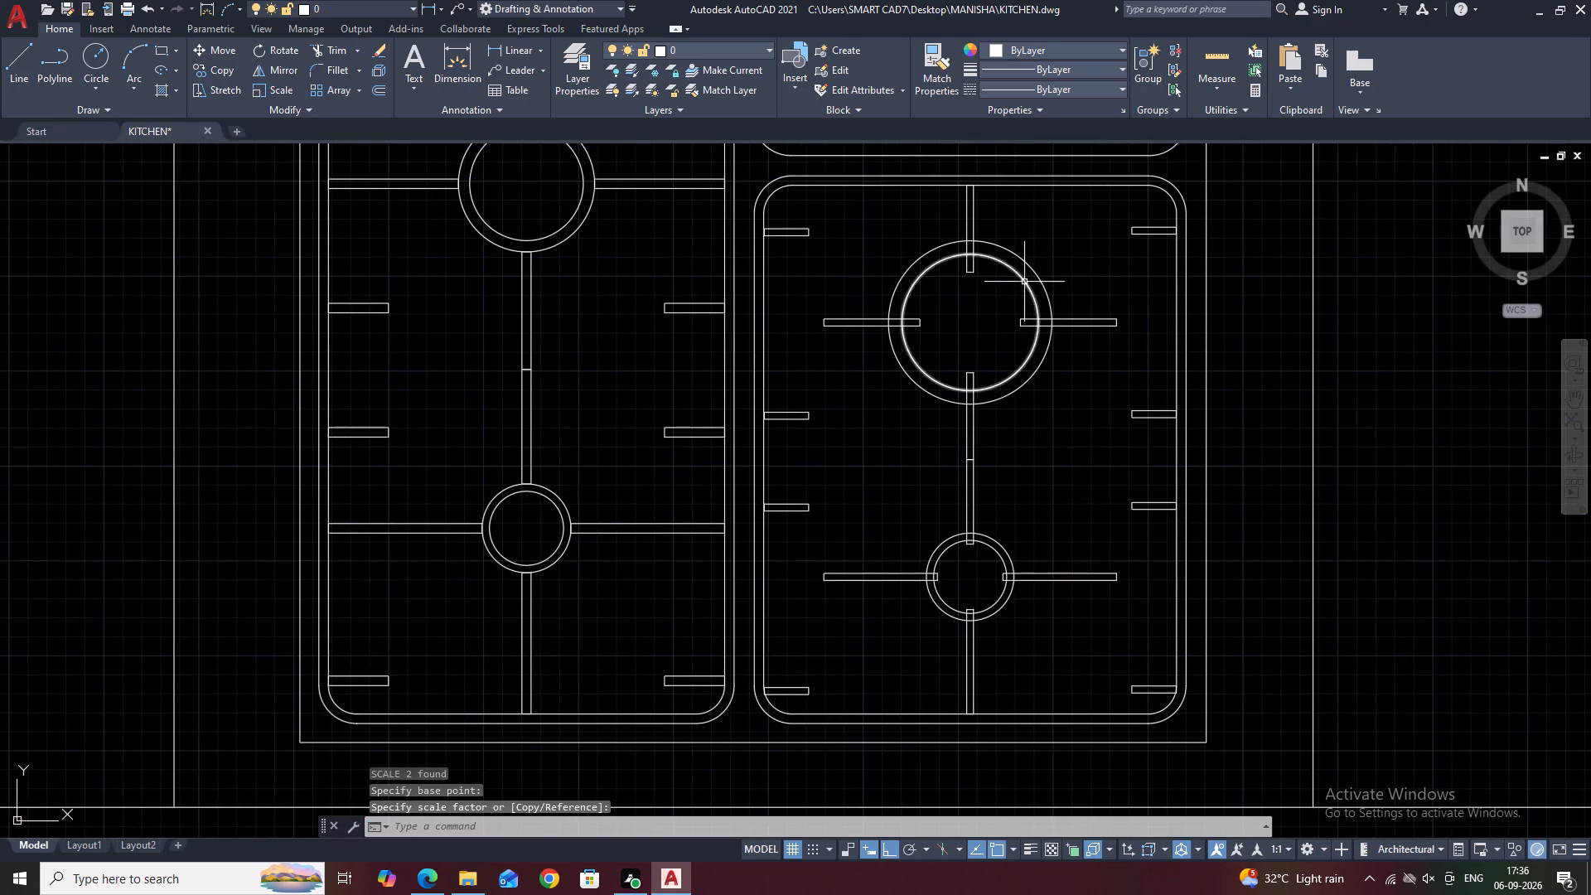
middle_drag(1024, 288, 1008, 383)
scroll(1039, 464, up, 1)
drag(1124, 359, 1119, 368)
click(1091, 444)
middle_drag(1148, 397, 1022, 483)
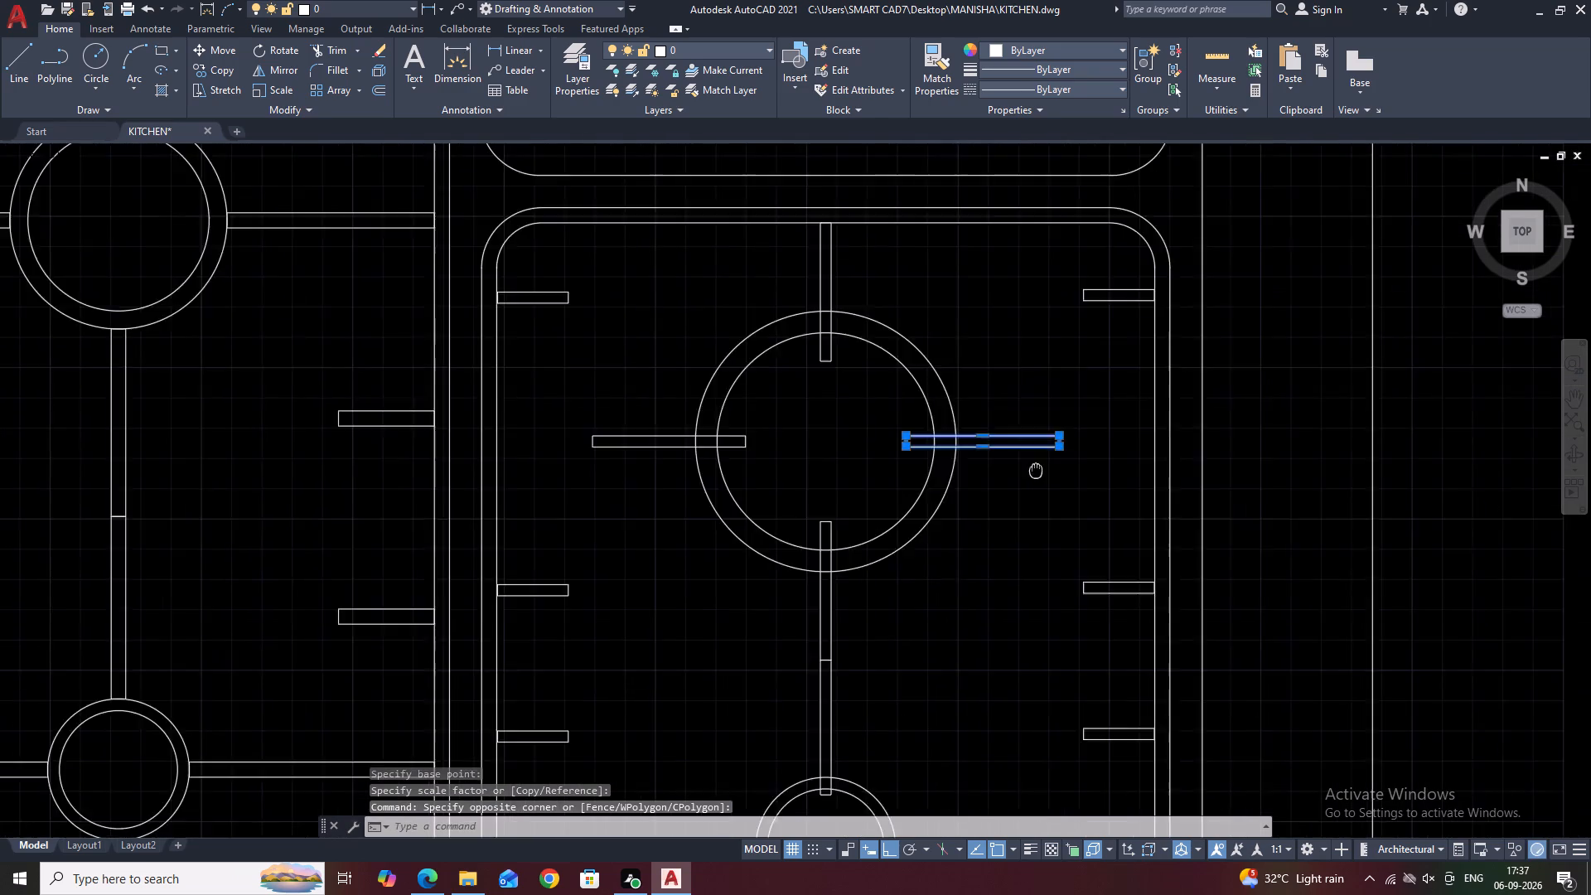
middle_drag(1022, 483, 994, 509)
key(m)
key(space)
scroll(977, 500, up, 2)
click(988, 511)
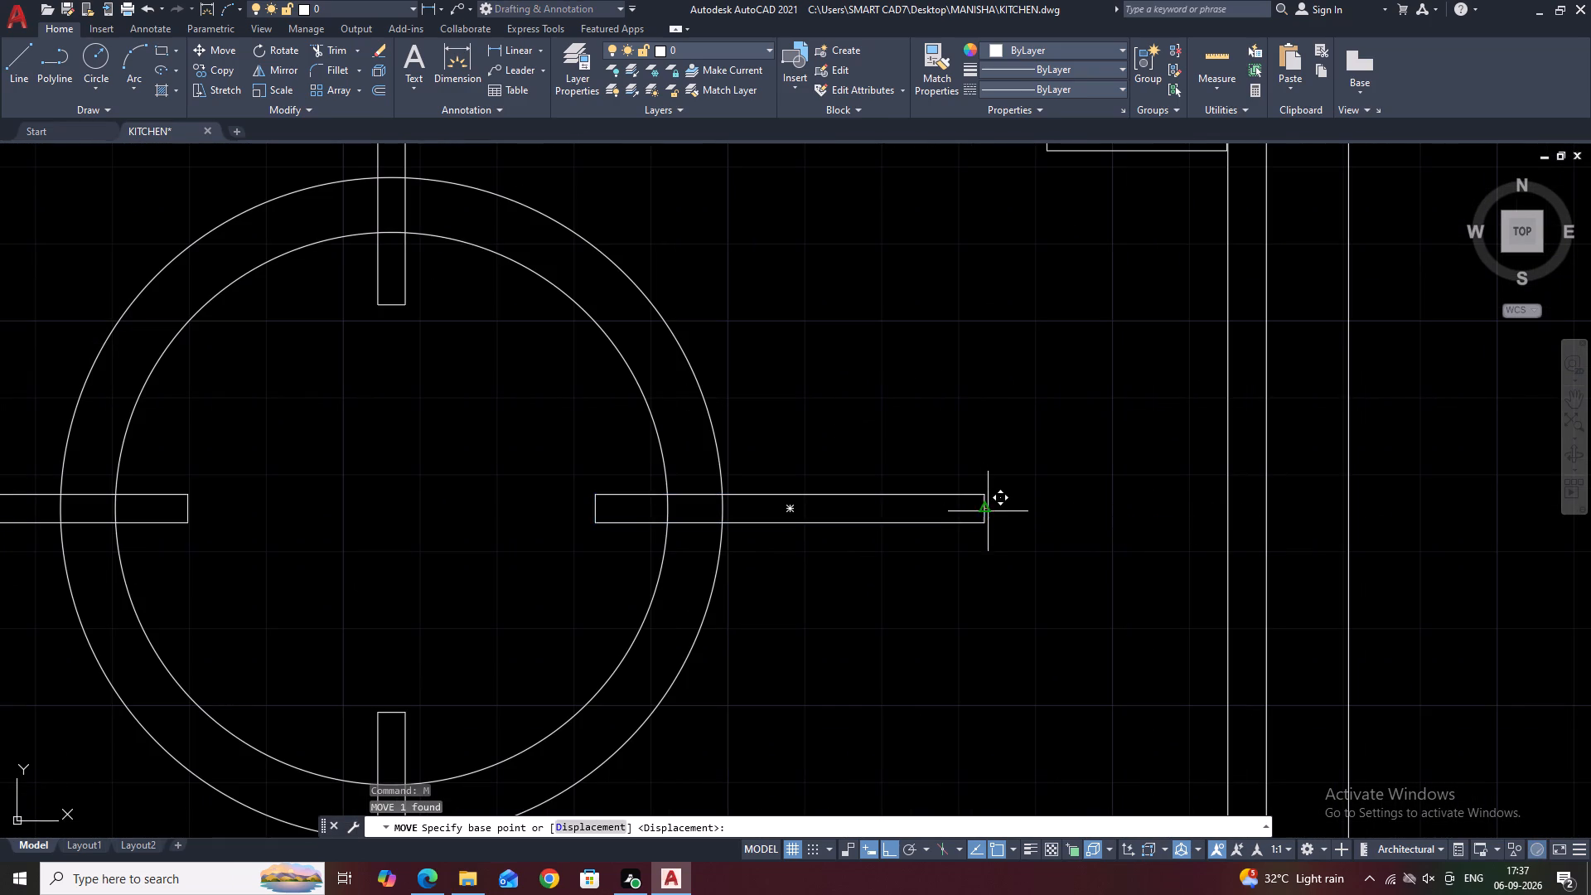
click(1230, 506)
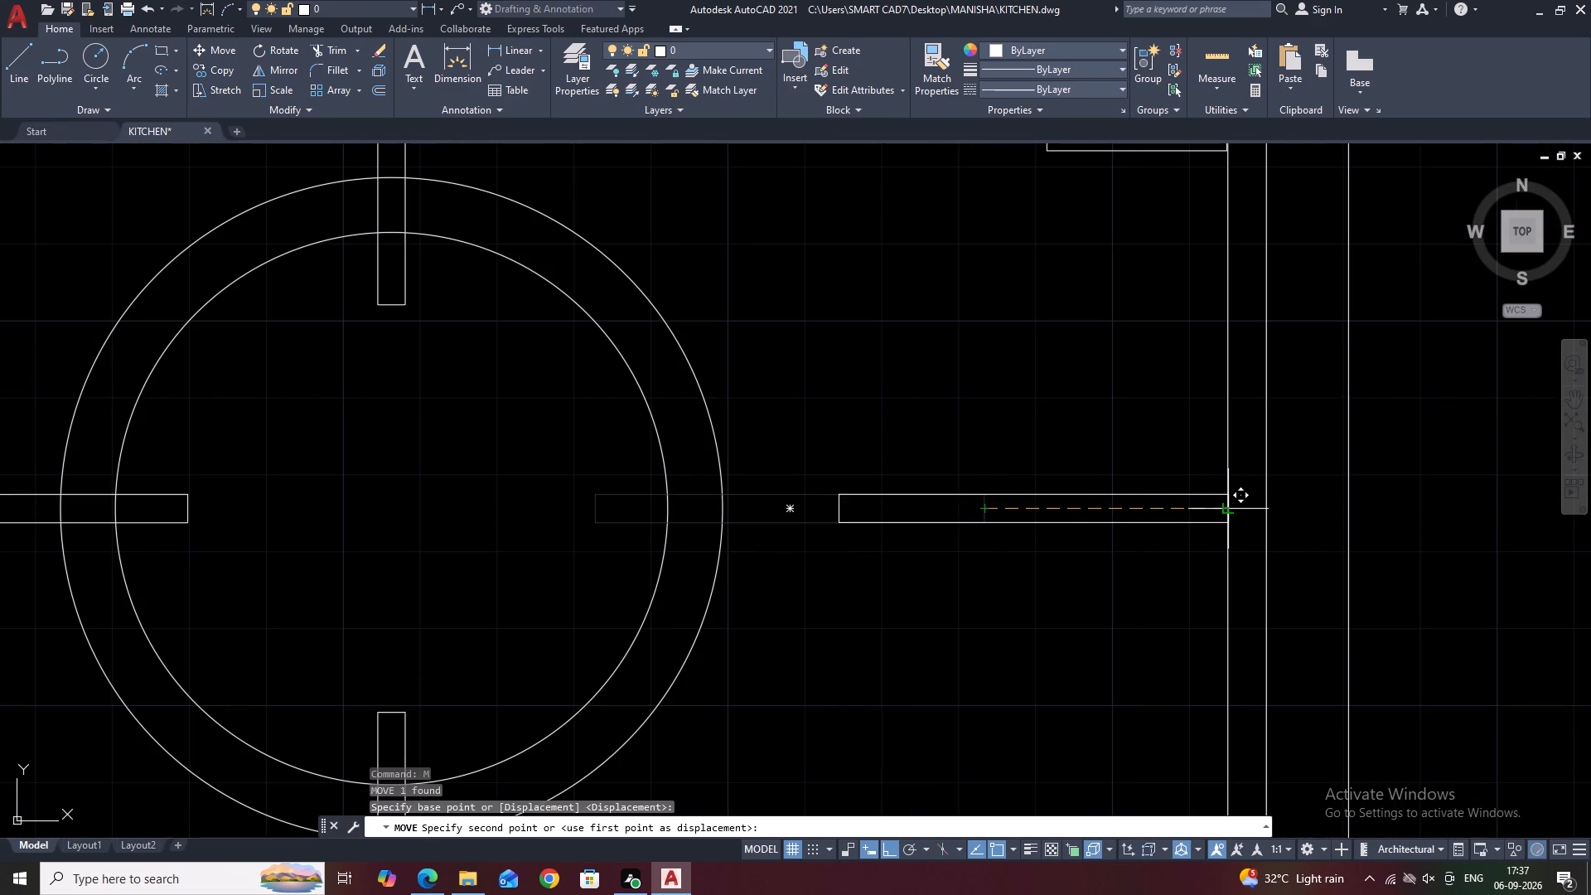
Move the lower right-hand horizontal strip so its right end meets the large right basin's inner right wall.
scroll(824, 429, down, 3)
middle_drag(763, 434, 826, 375)
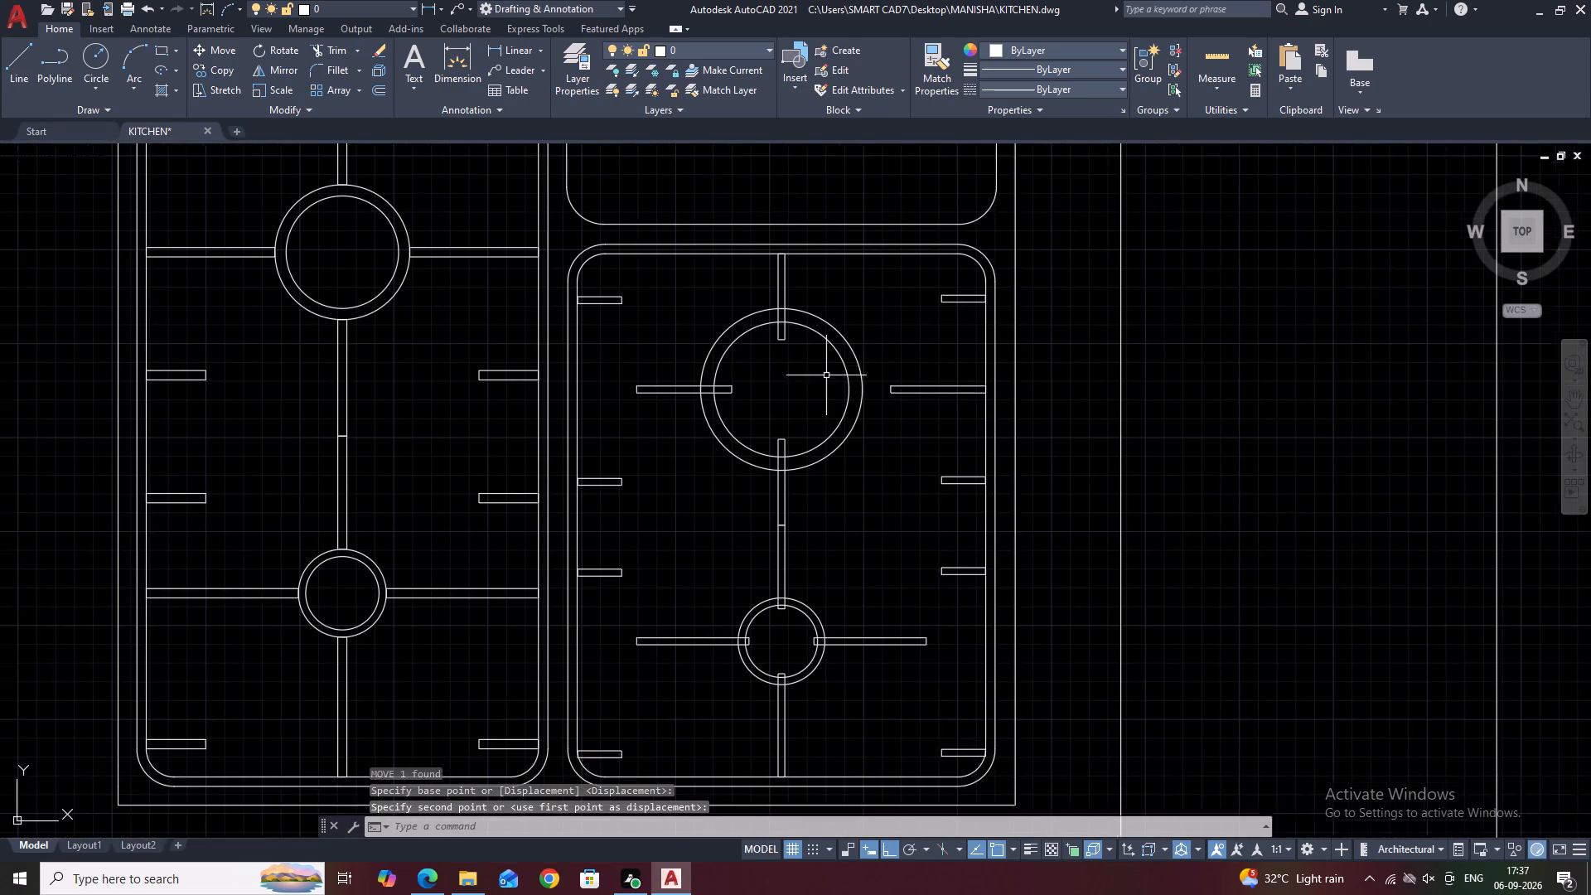
scroll(826, 384, down, 2)
scroll(801, 504, up, 2)
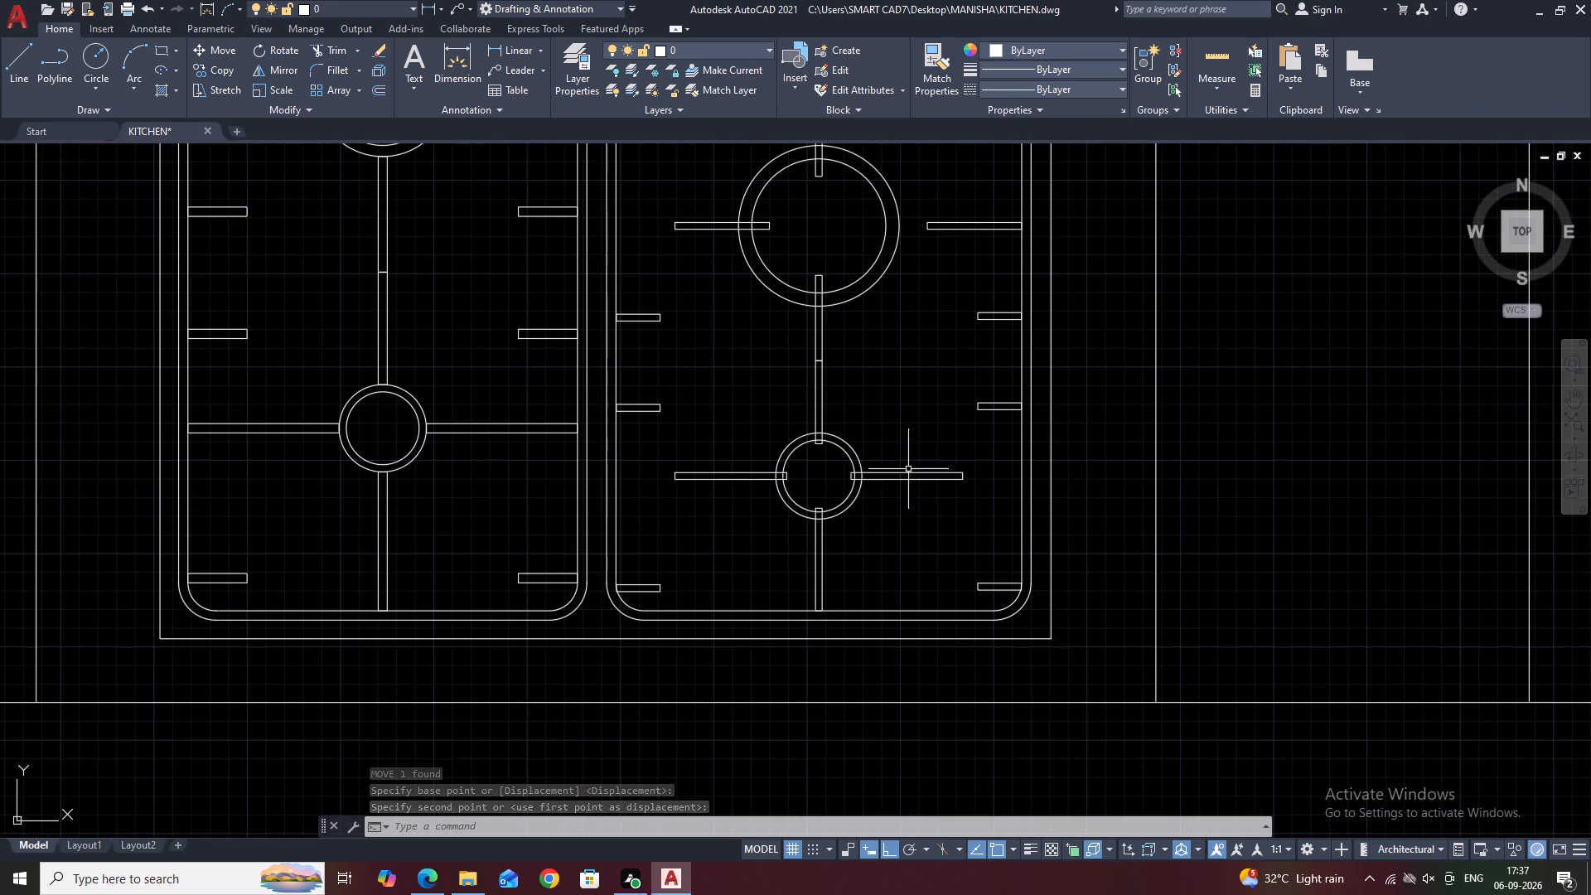
click(957, 456)
click(941, 481)
key(m)
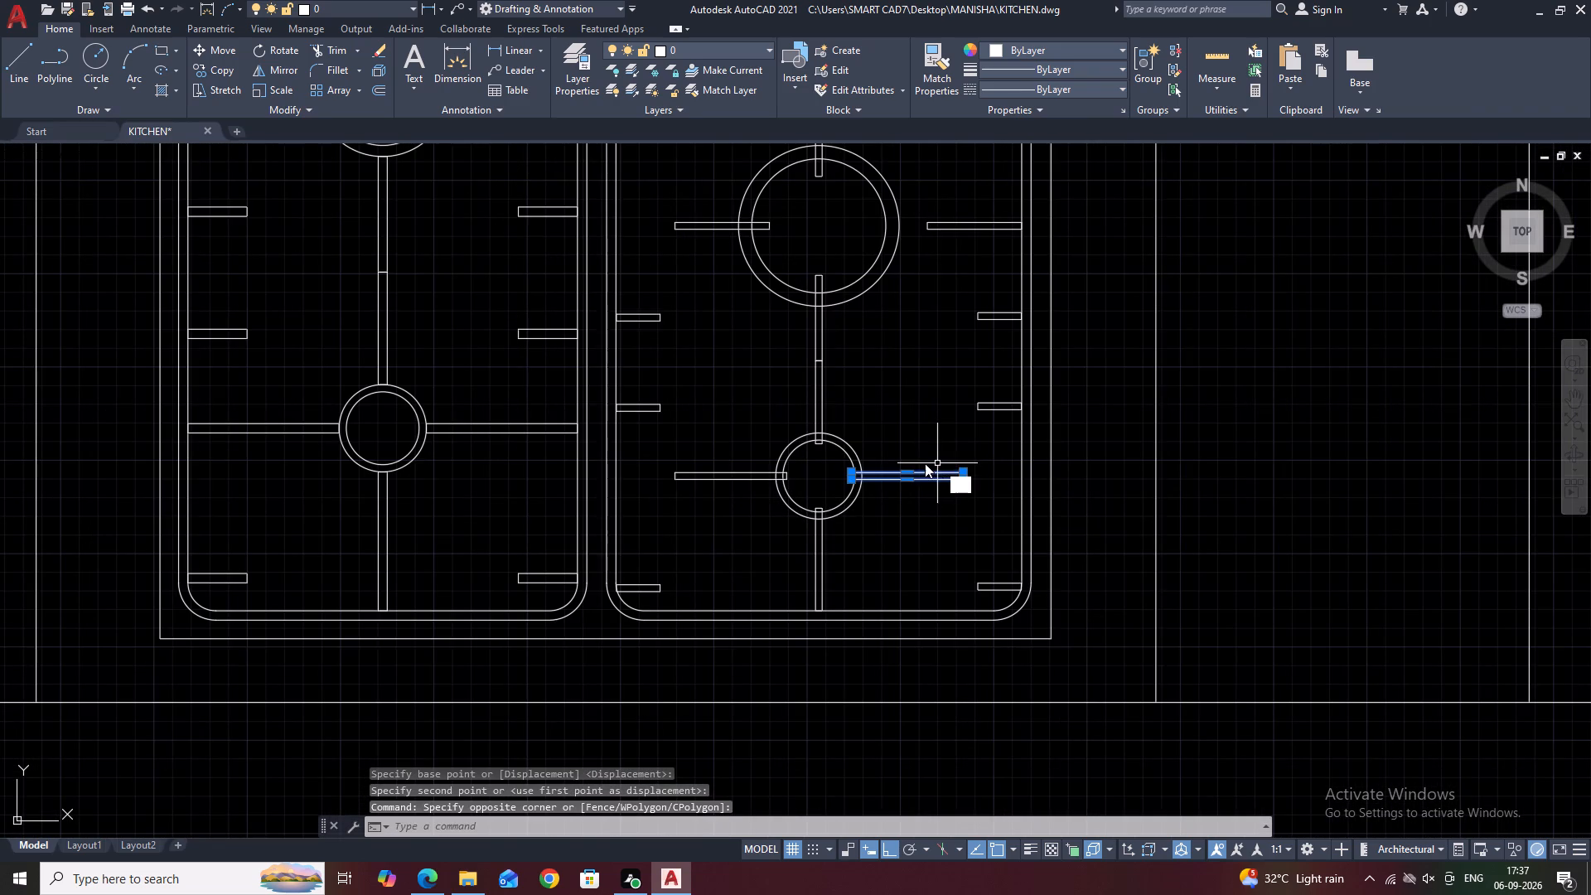
key(space)
scroll(985, 480, up, 2)
click(922, 468)
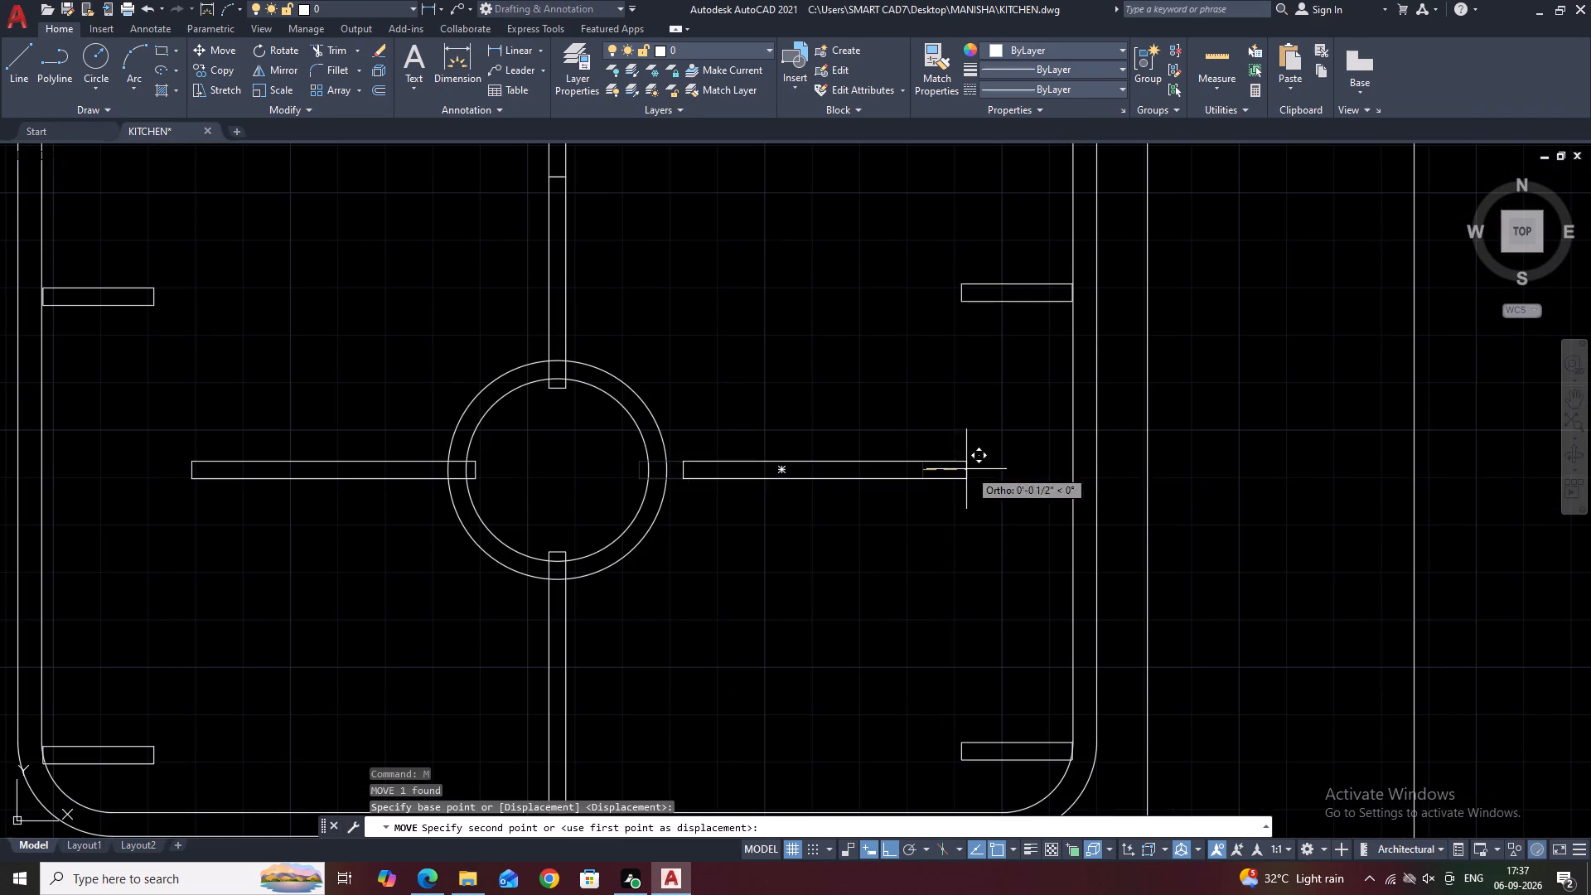
click(1071, 474)
Move the lower left-hand horizontal strip so its left end meets the large right basin's inner left wall.
scroll(983, 453, down, 2)
middle_drag(850, 482, 962, 505)
scroll(962, 505, down, 1)
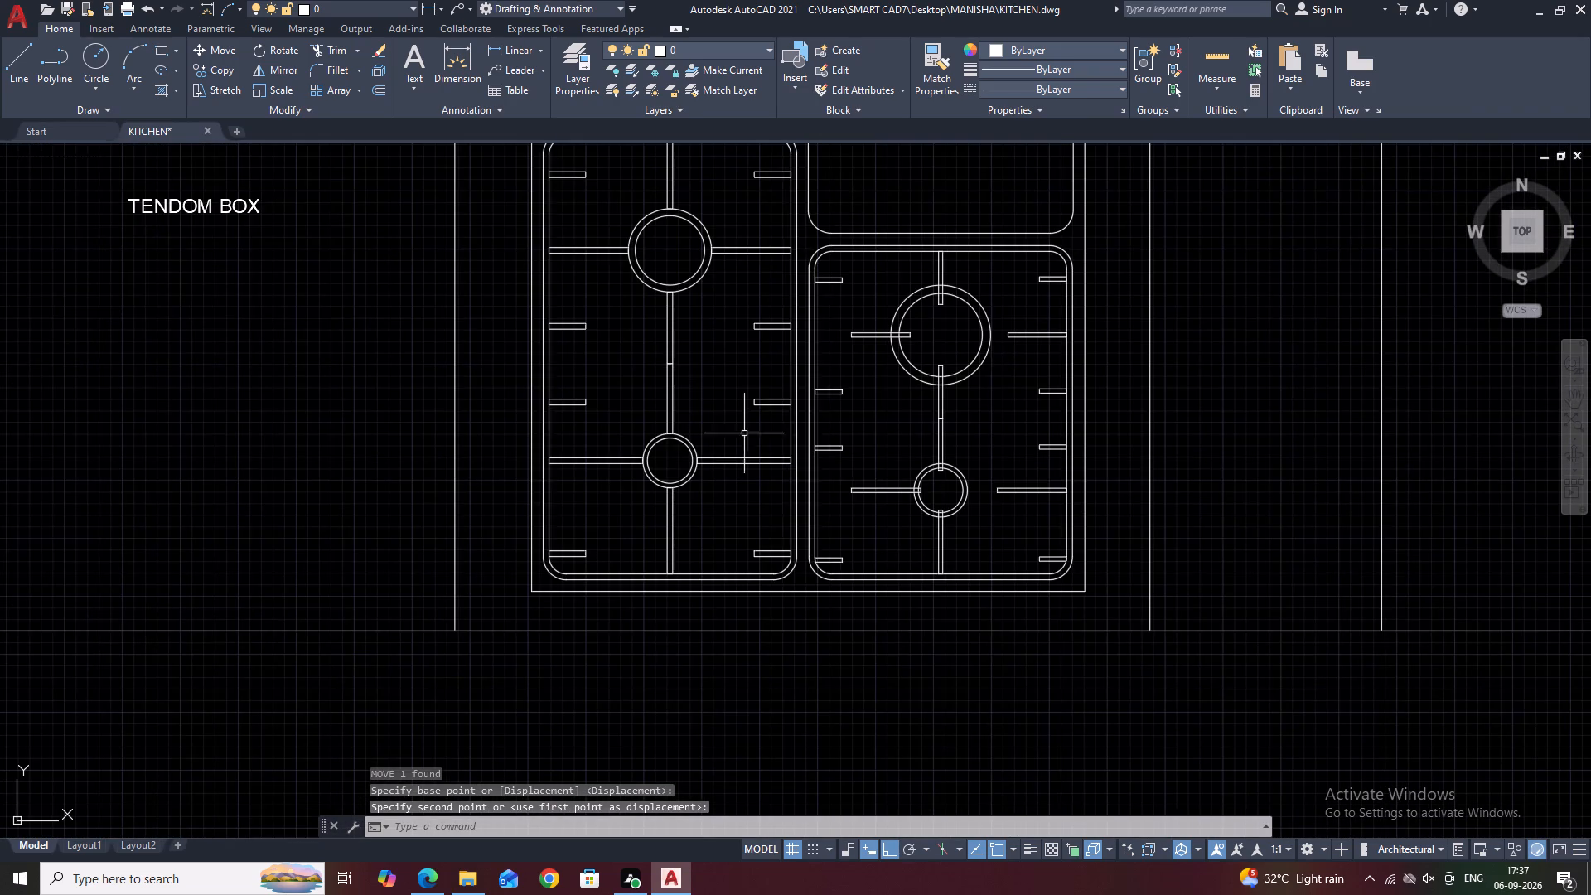
scroll(853, 491, up, 2)
drag(900, 551, 889, 521)
click(872, 459)
middle_drag(861, 484, 867, 556)
scroll(862, 499, down, 1)
key(space)
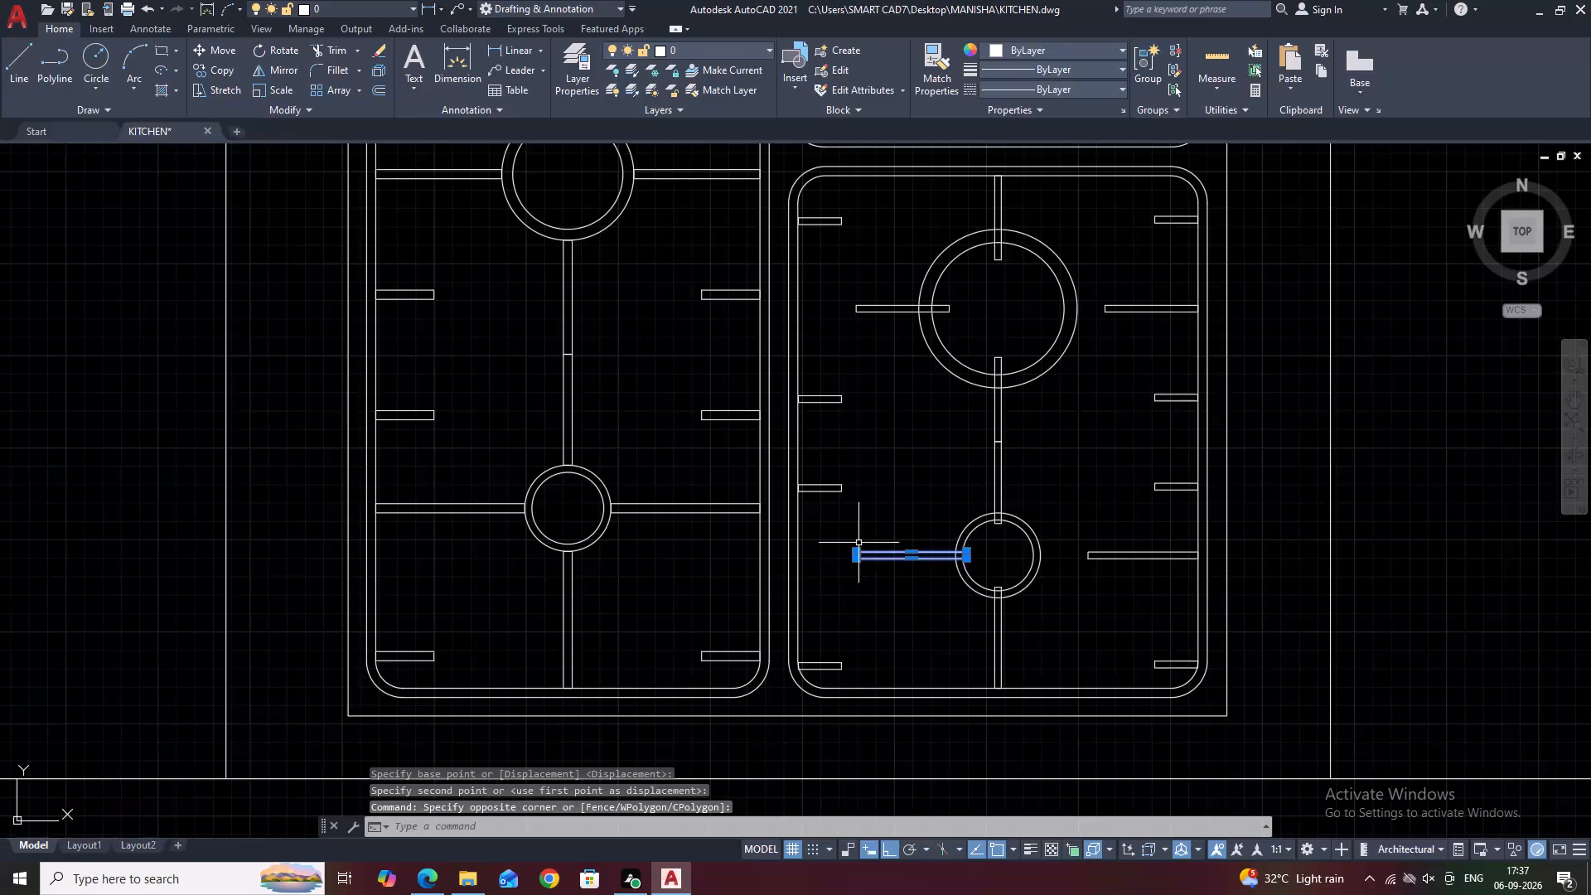
scroll(830, 549, up, 3)
click(922, 573)
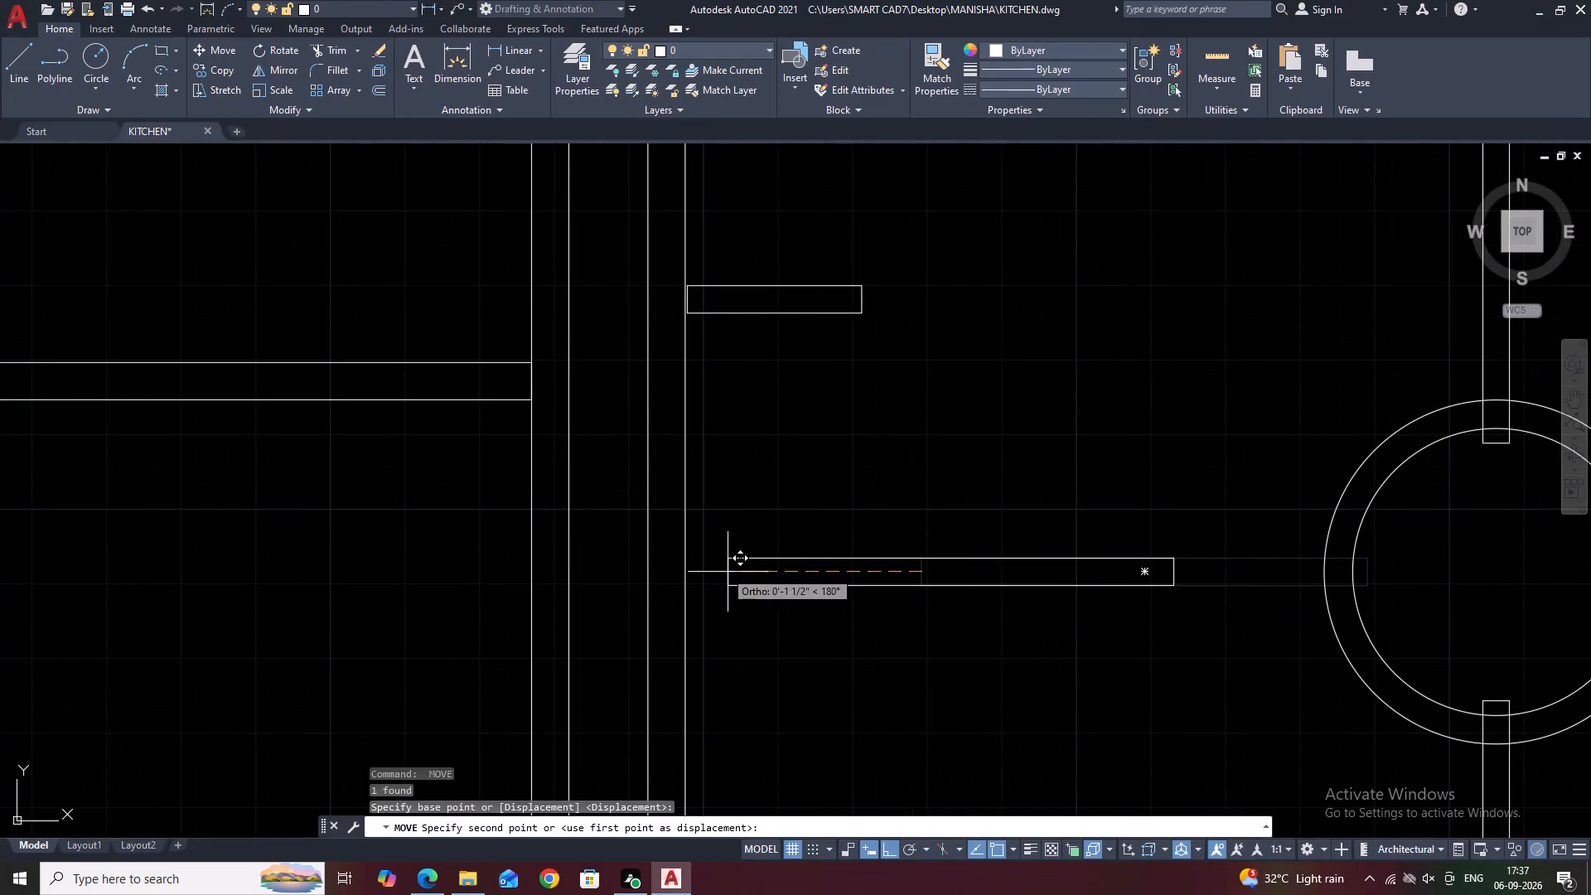
click(686, 576)
Shorten the vertical strip below the lower circles so its upper end meets the bottom of the outer circle.
scroll(677, 493, down, 3)
middle_drag(821, 521, 826, 478)
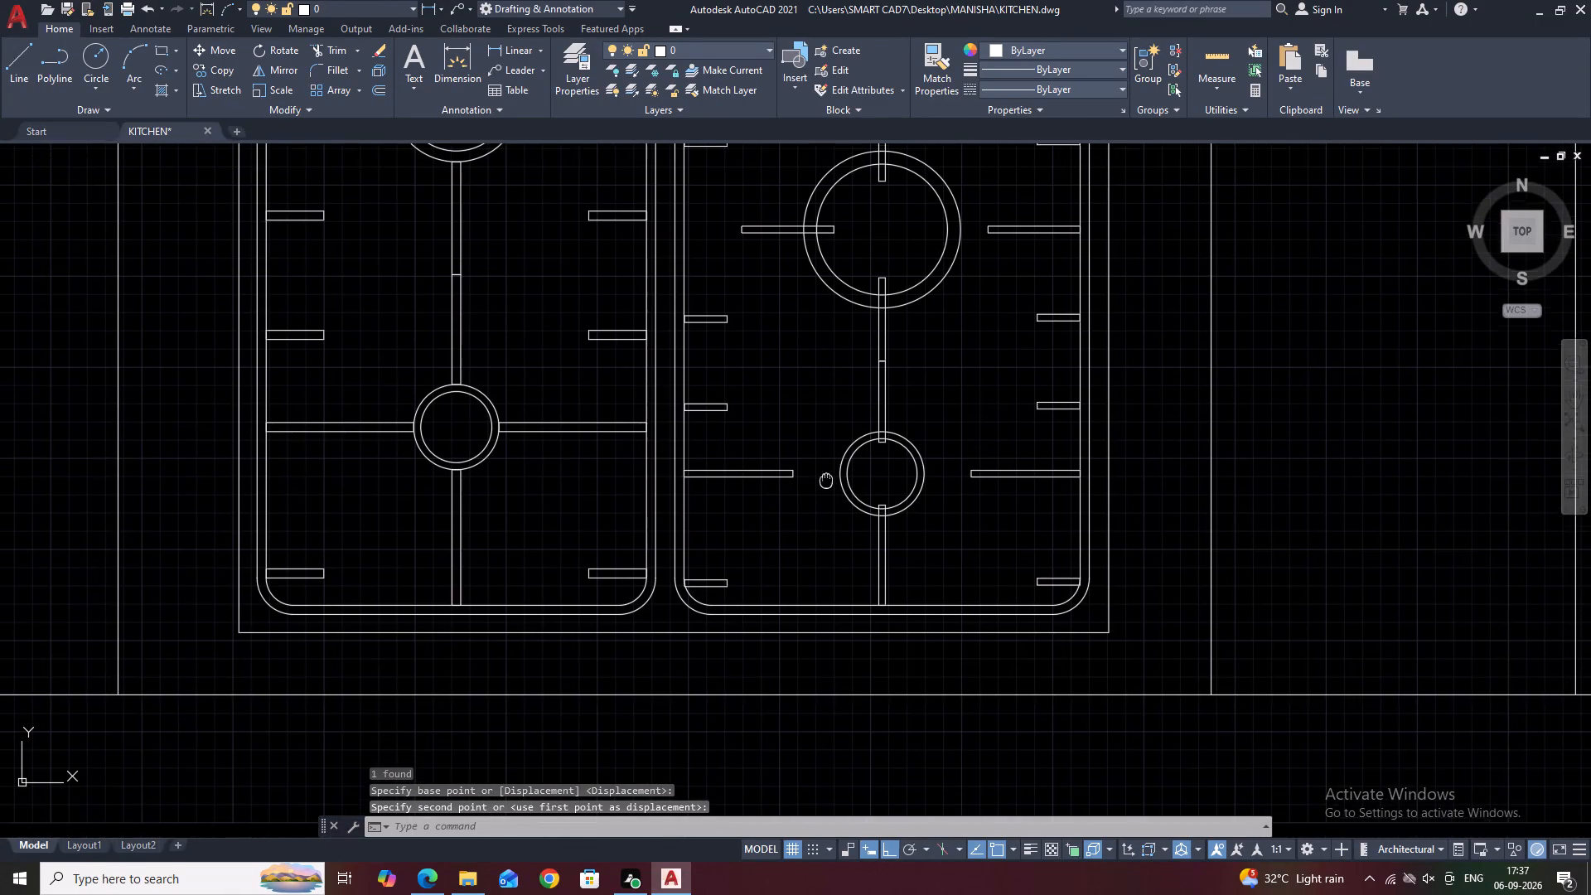
middle_drag(910, 526, 913, 537)
scroll(913, 537, down, 1)
scroll(878, 529, up, 2)
scroll(955, 576, up, 1)
drag(984, 544, 975, 544)
click(856, 560)
middle_drag(941, 549, 861, 535)
scroll(842, 447, up, 2)
scroll(775, 495, up, 2)
click(759, 456)
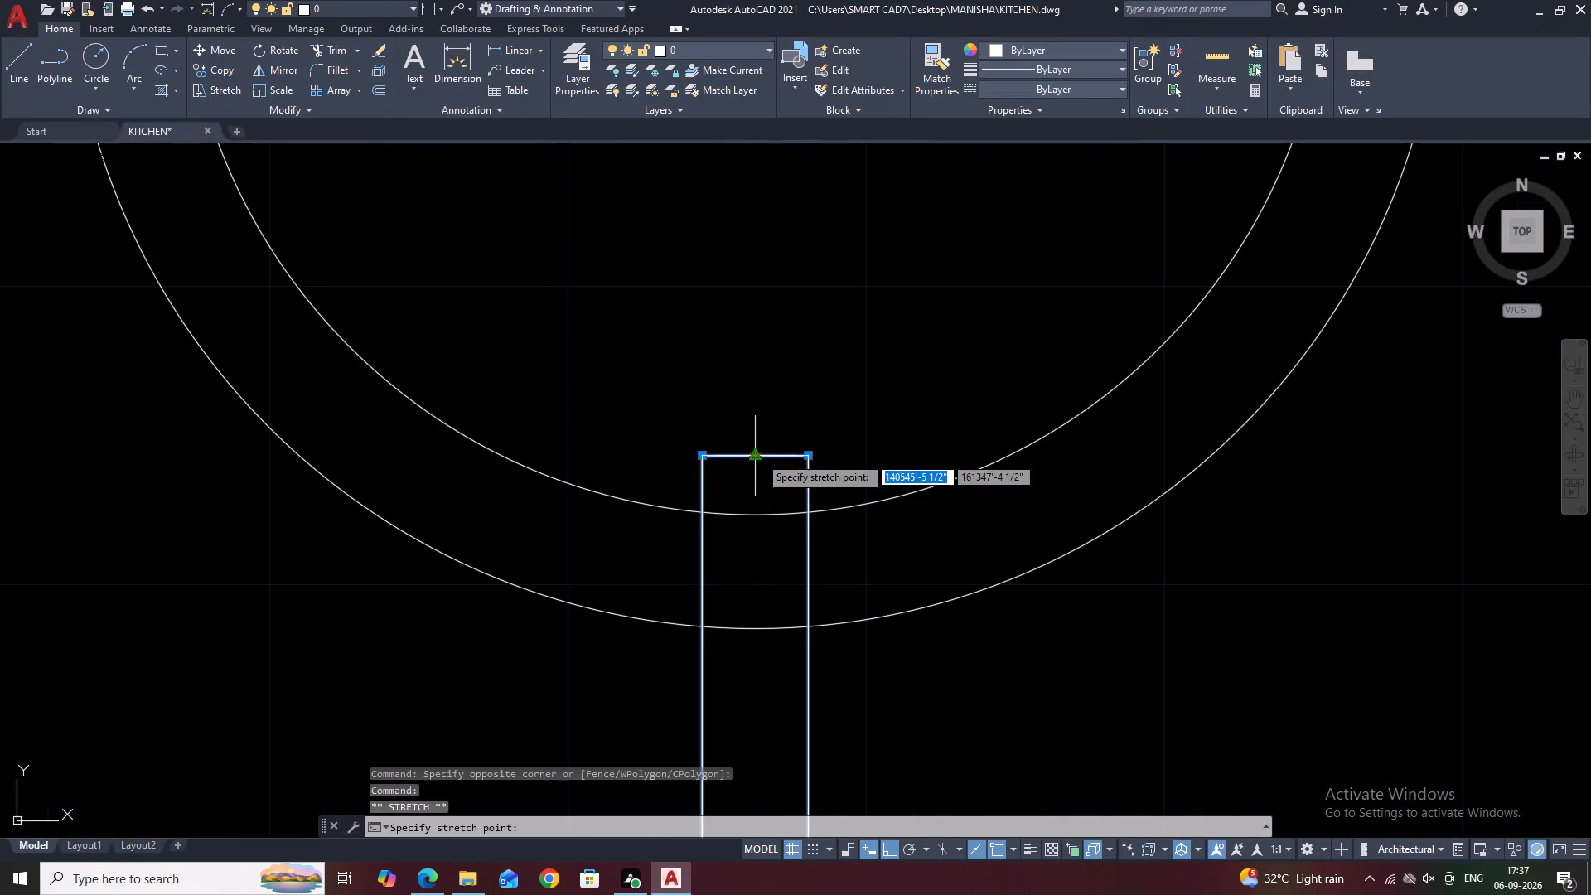
click(752, 631)
Shorten the vertical strip above the lower circles so its lower end meets the top of the outer circle.
scroll(752, 628, down, 5)
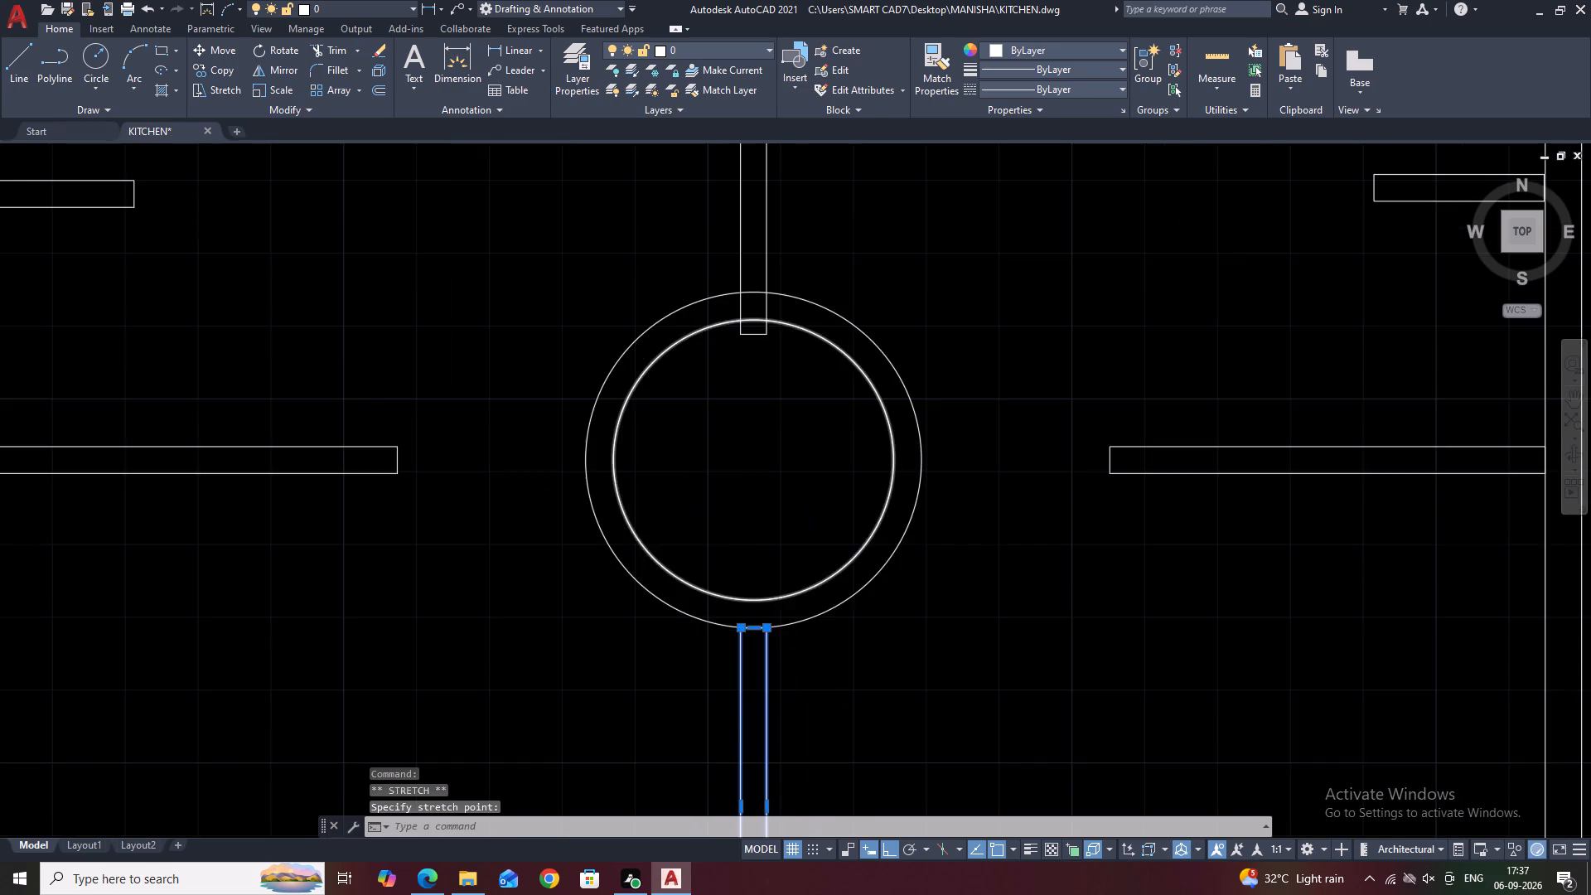
middle_drag(812, 416, 805, 547)
drag(784, 480, 777, 472)
click(726, 404)
scroll(744, 603, up, 2)
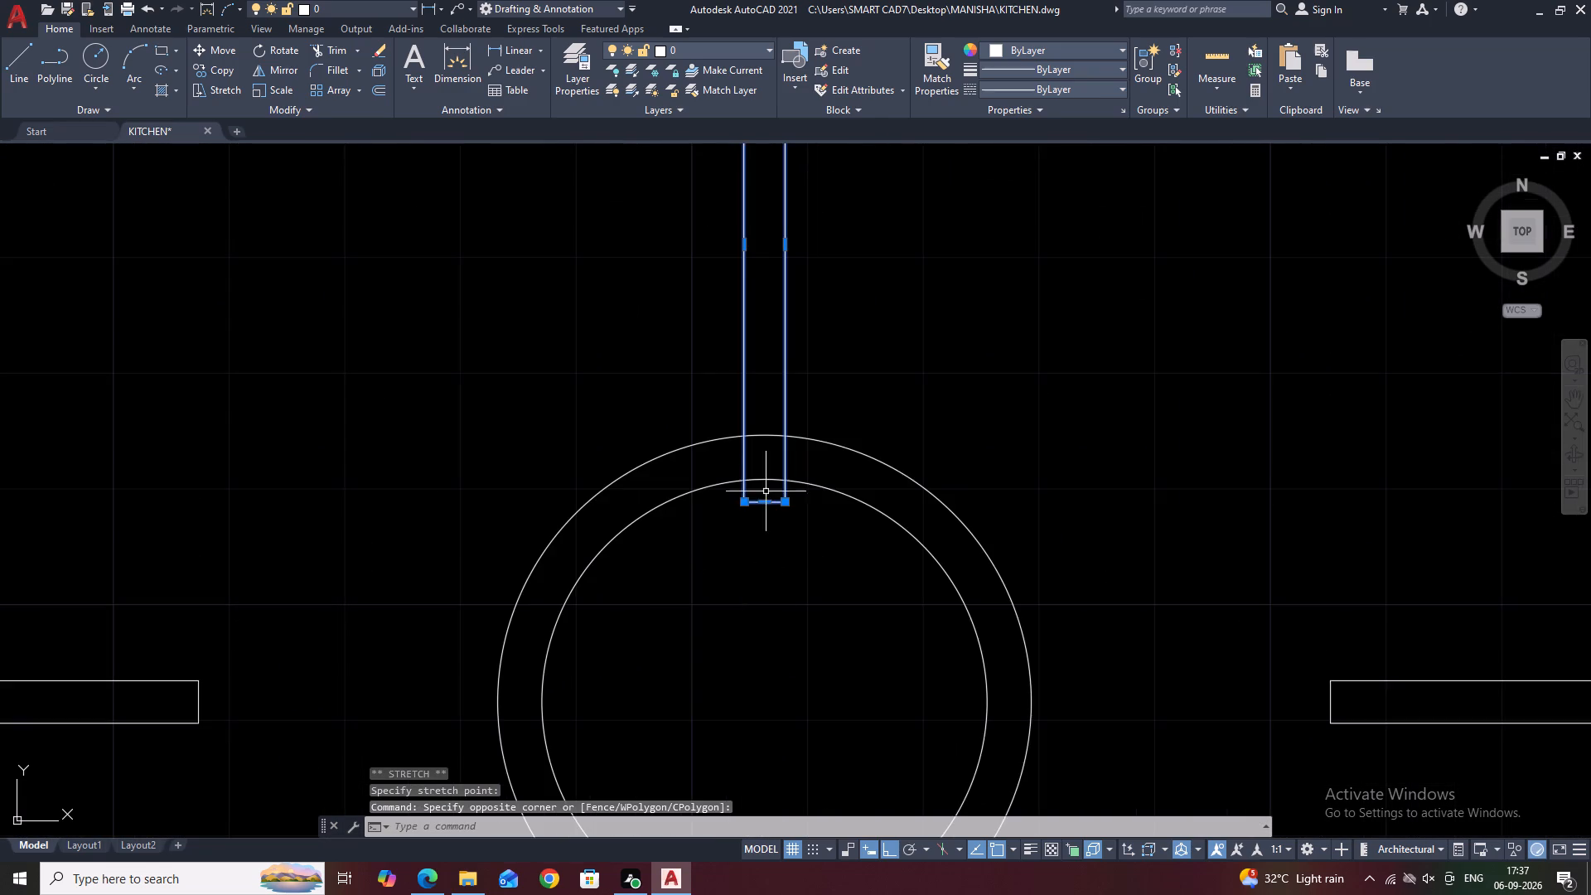
scroll(766, 487, up, 2)
click(758, 526)
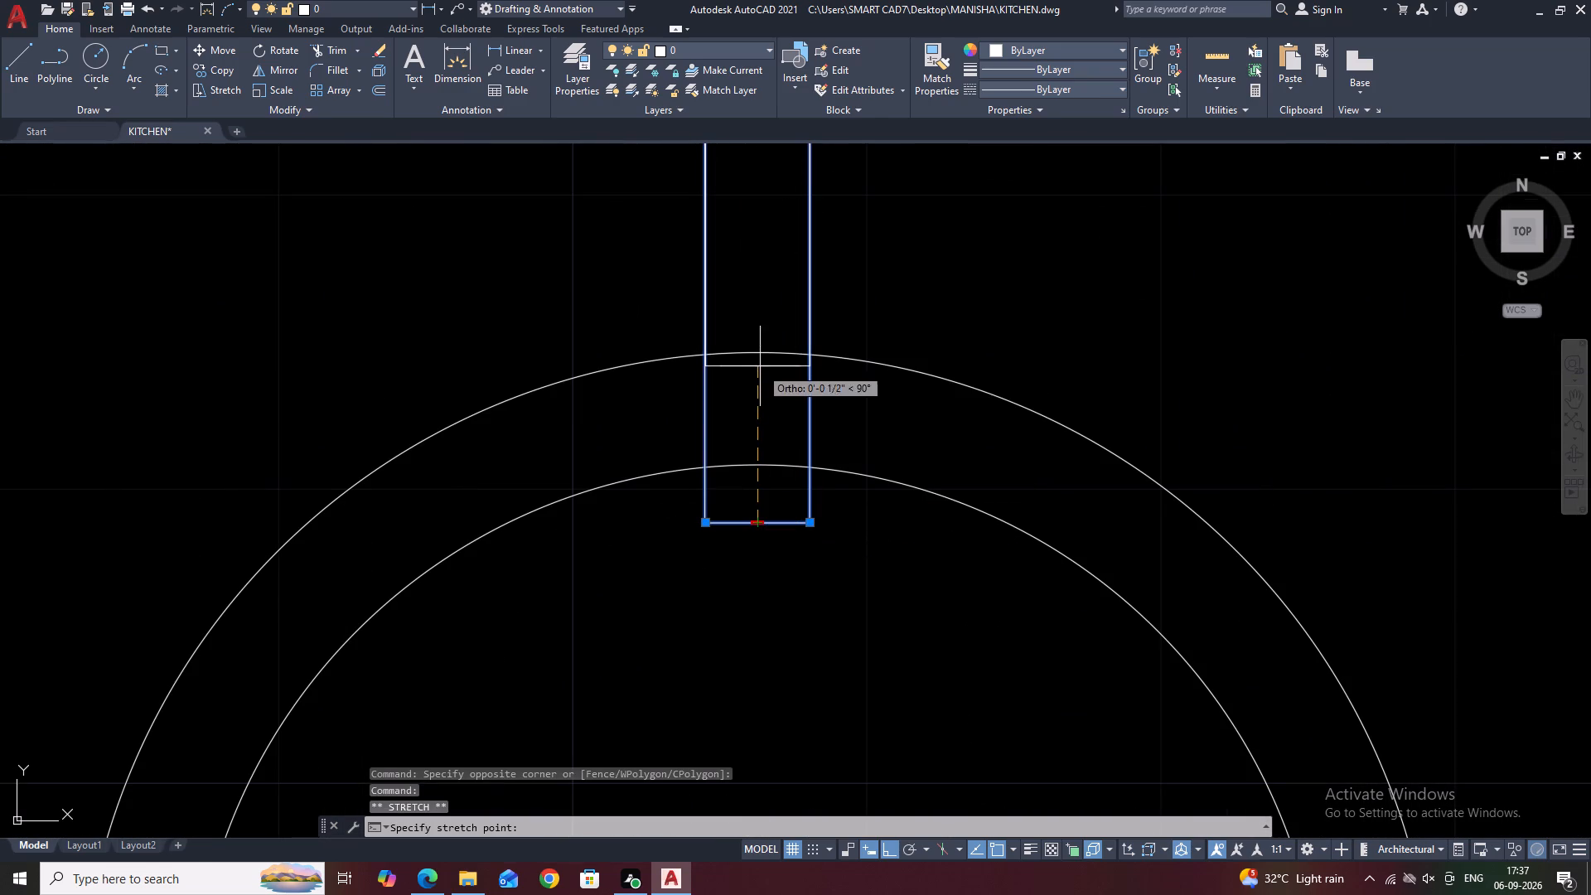
click(762, 355)
Shorten the vertical strip below the upper circles so its upper end meets the bottom of the outer circle.
scroll(792, 479, down, 6)
middle_drag(849, 349, 851, 430)
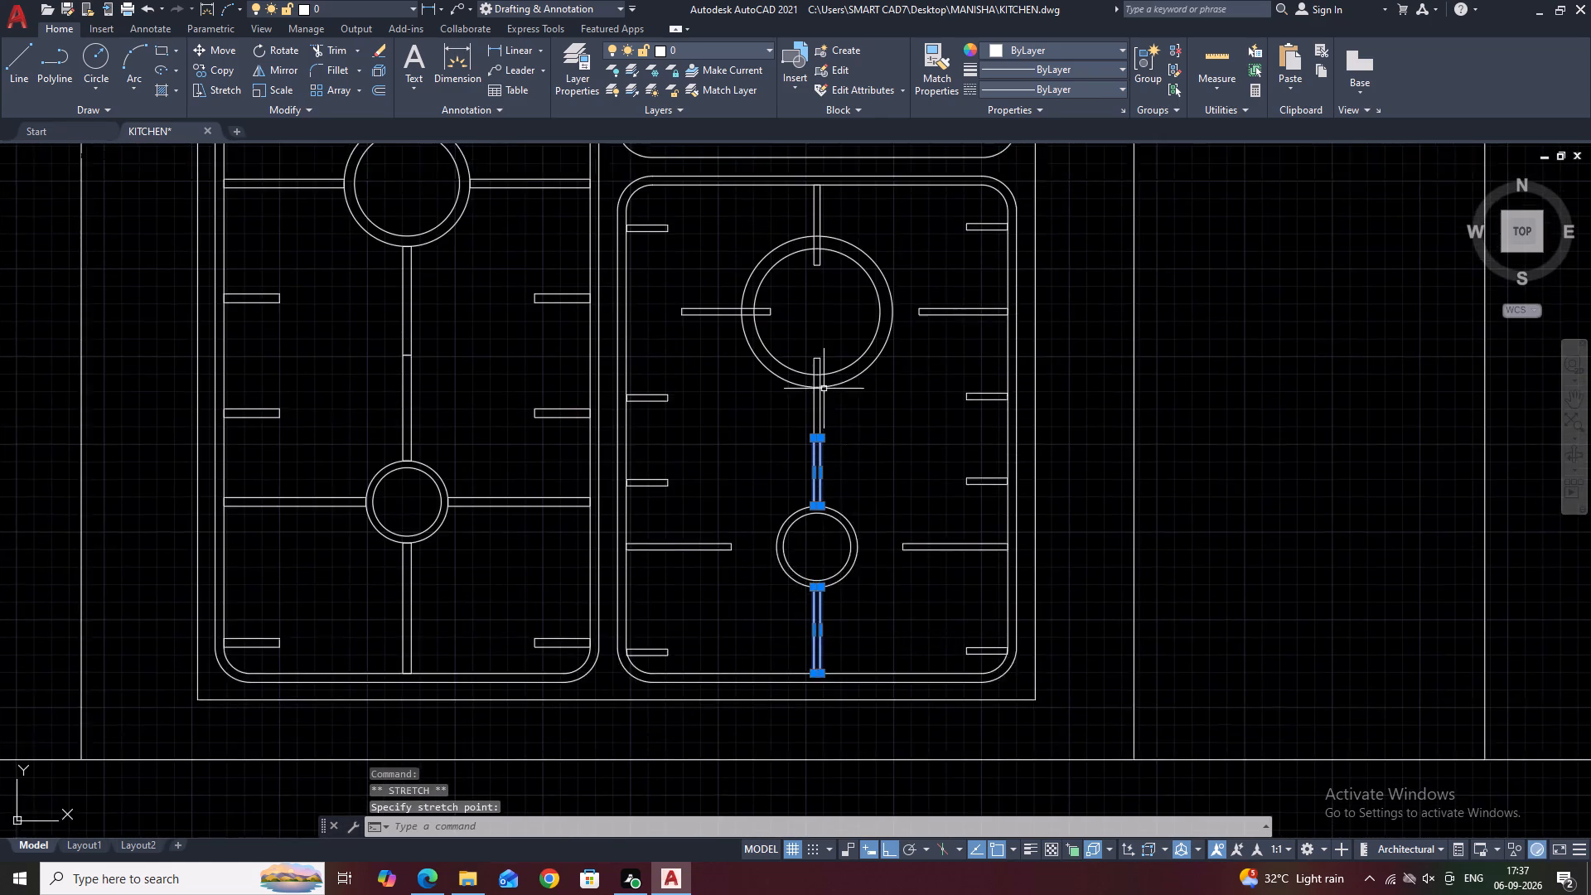
scroll(821, 383, up, 2)
click(813, 304)
click(798, 331)
scroll(817, 324, up, 3)
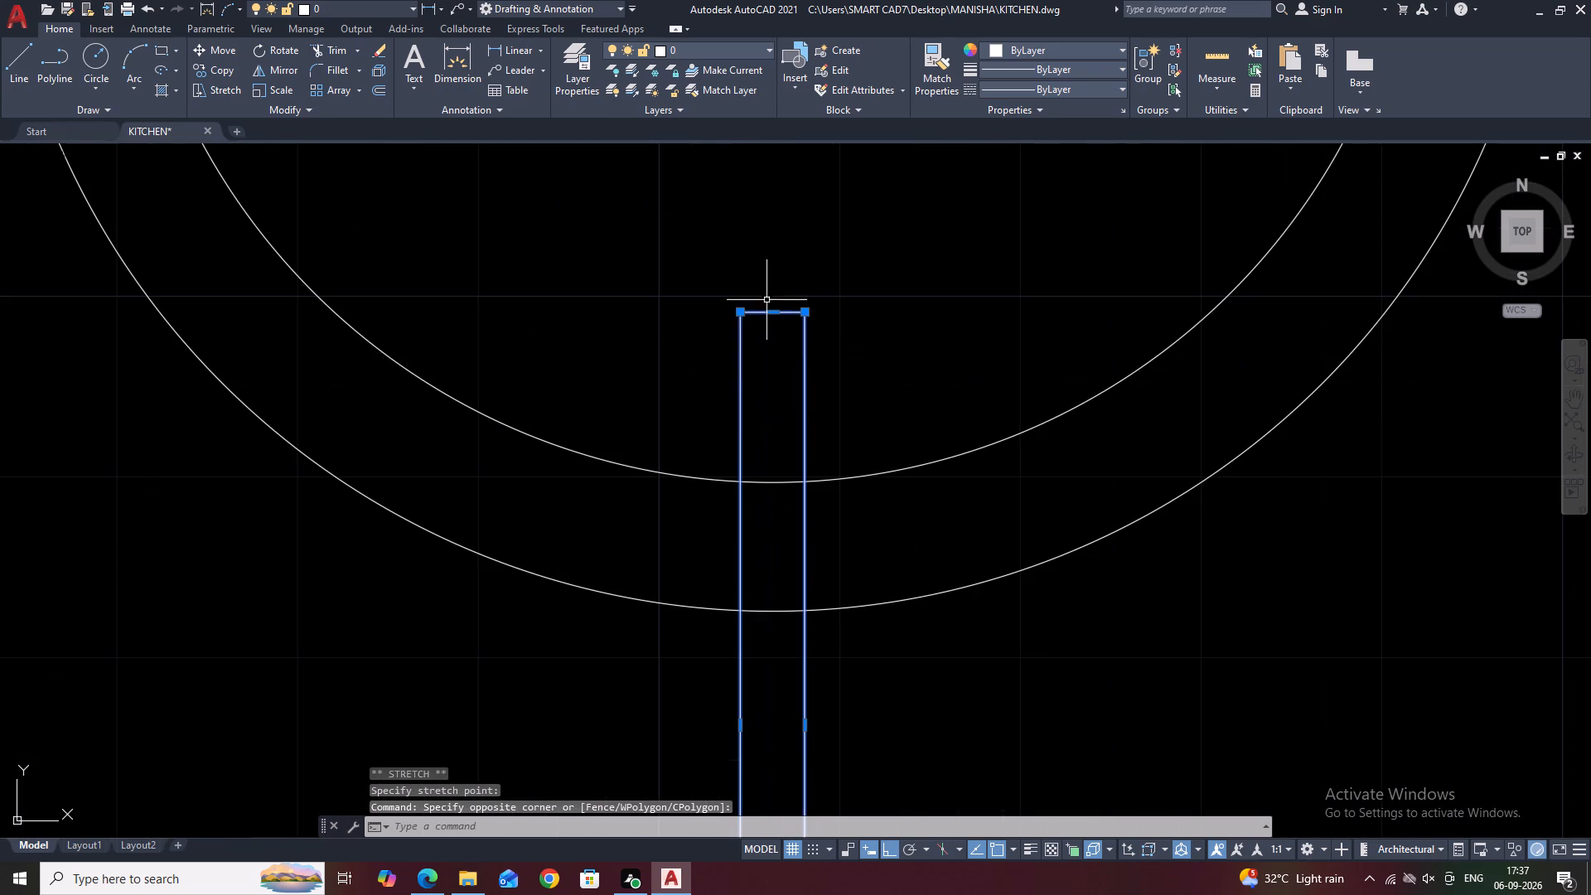
click(774, 312)
click(771, 606)
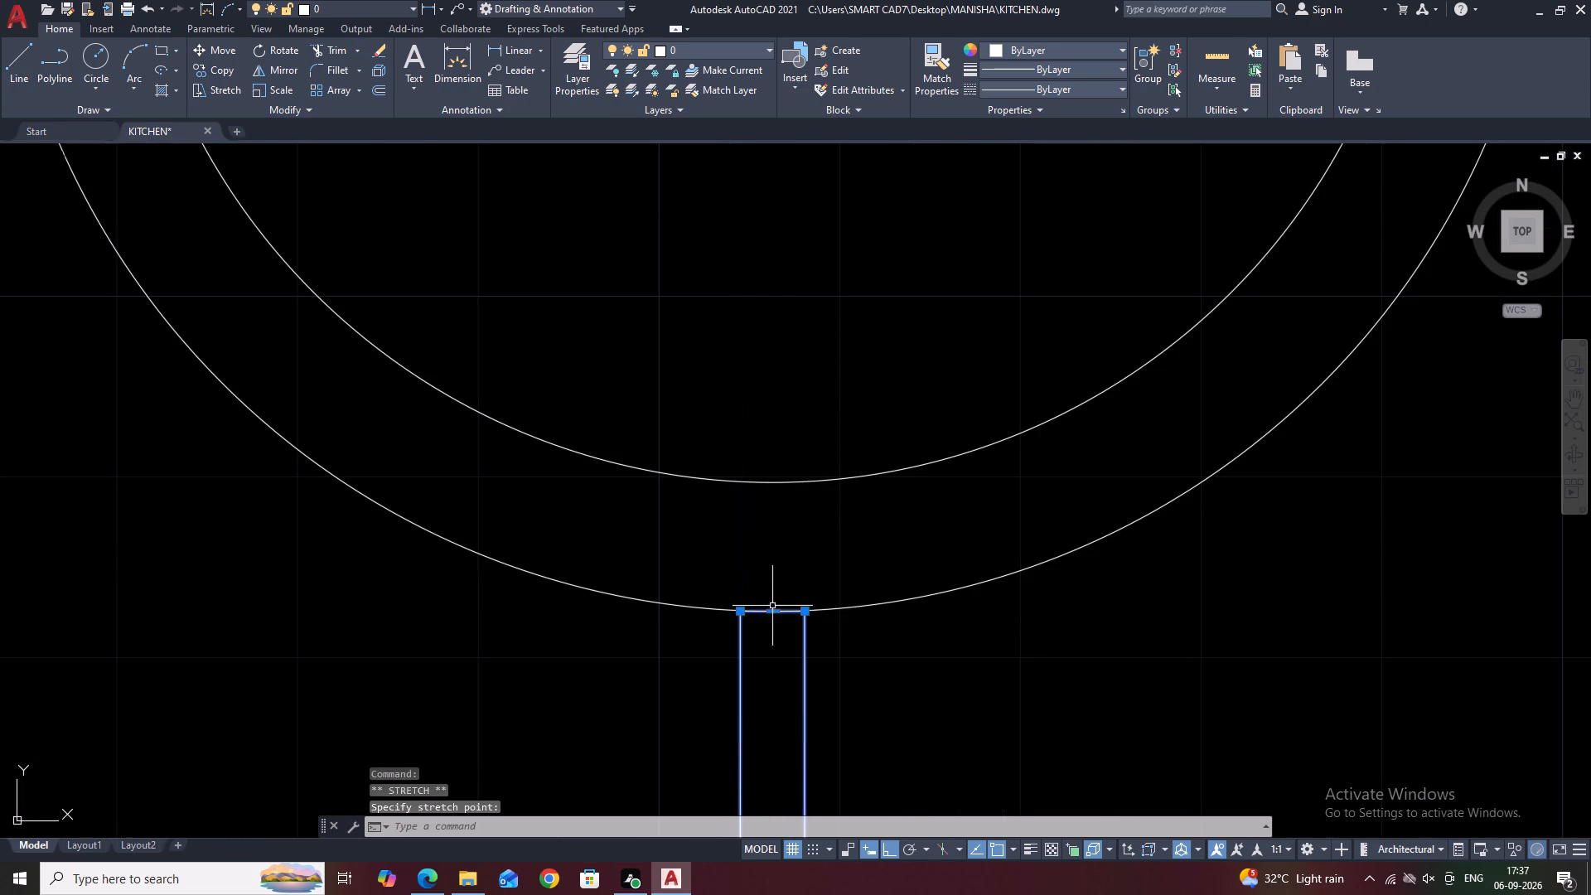
Stretch the upper left-hand horizontal strip's ends so it spans from the inner left wall to the upper outer circle.
scroll(814, 473, down, 4)
middle_drag(848, 360, 858, 421)
middle_drag(720, 403, 777, 476)
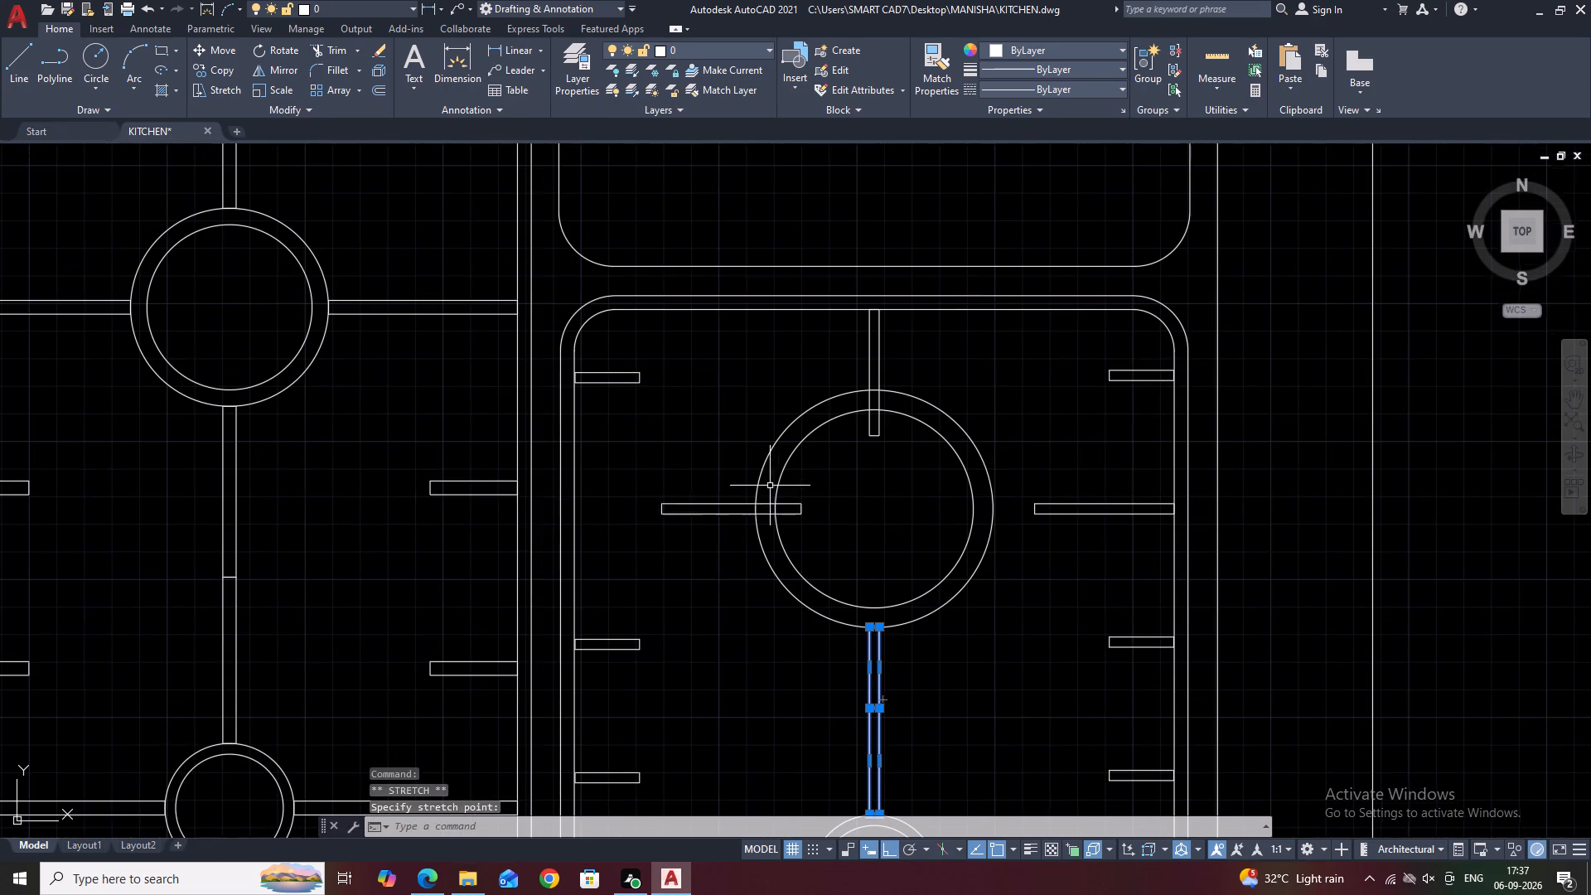
click(693, 588)
click(679, 484)
scroll(682, 538, up, 2)
click(626, 467)
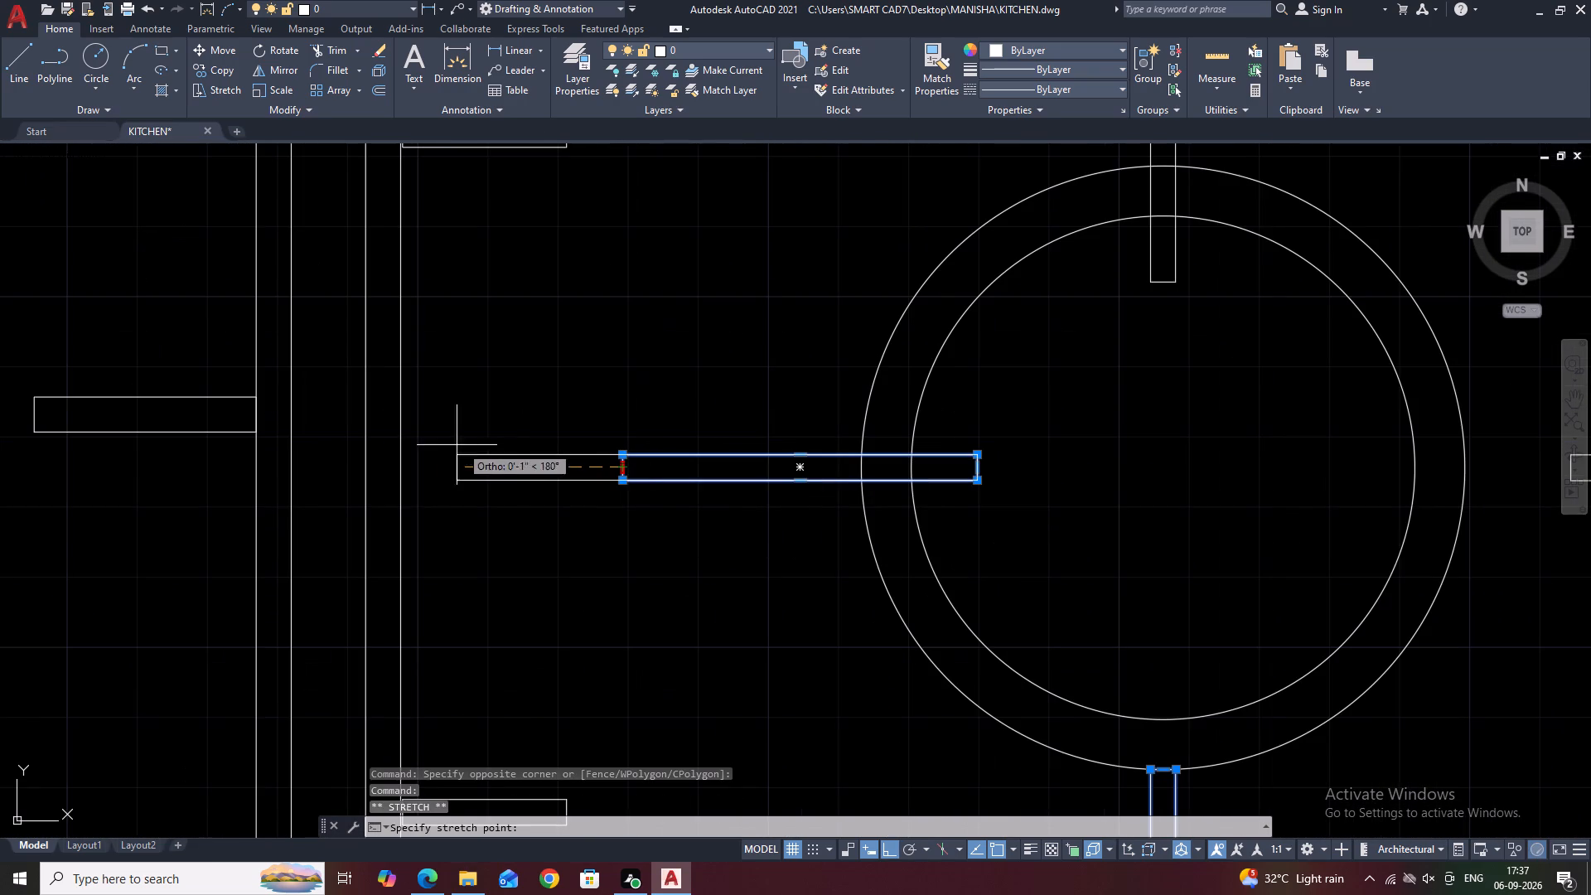
click(400, 469)
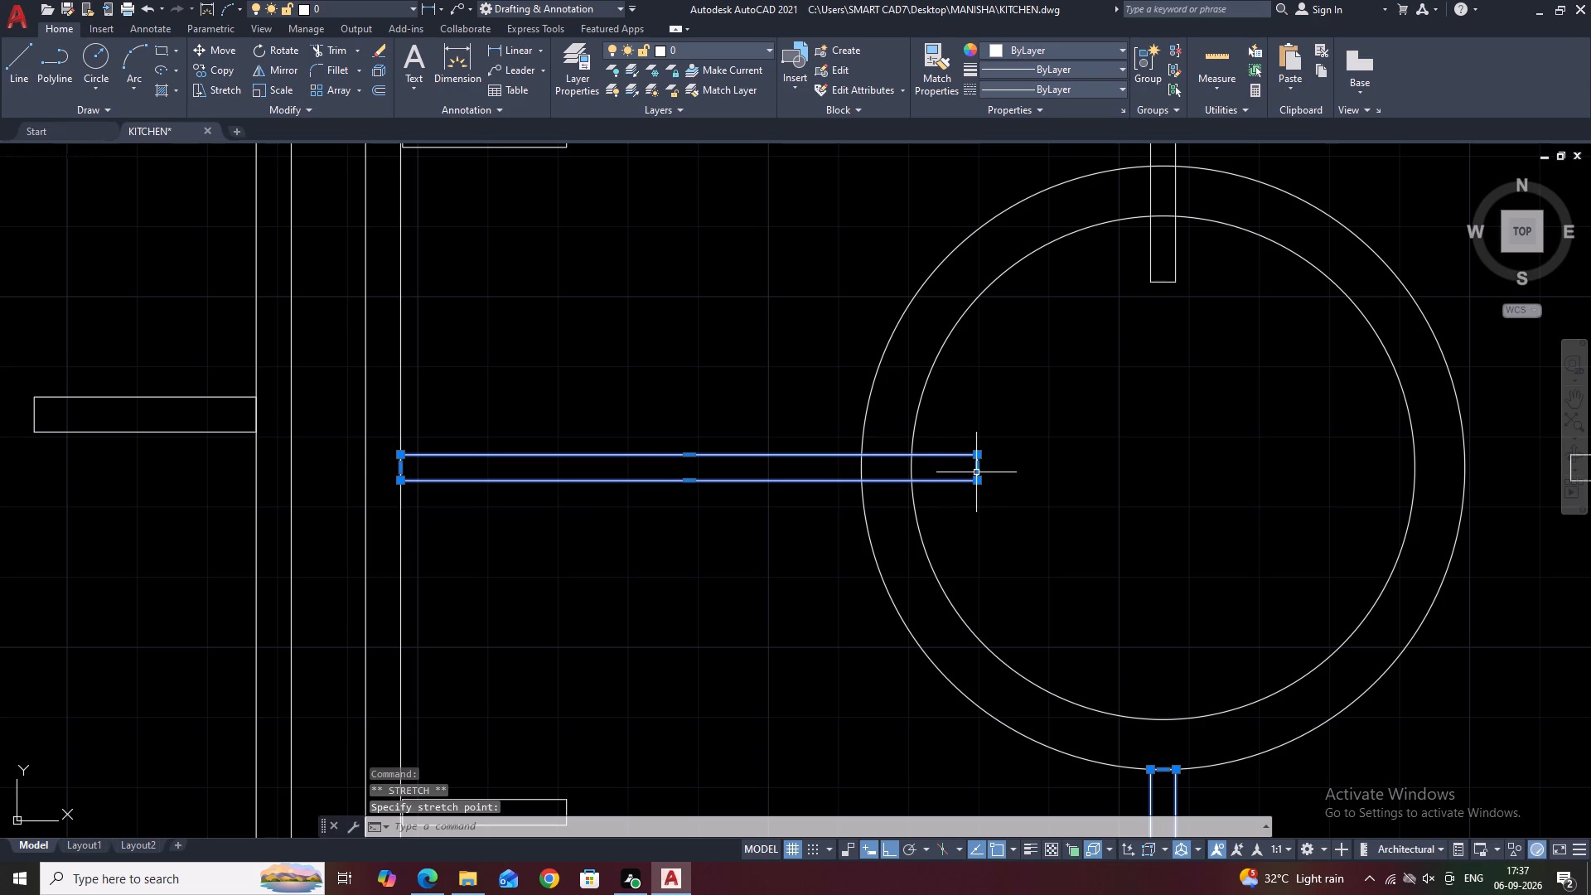
click(977, 468)
click(862, 468)
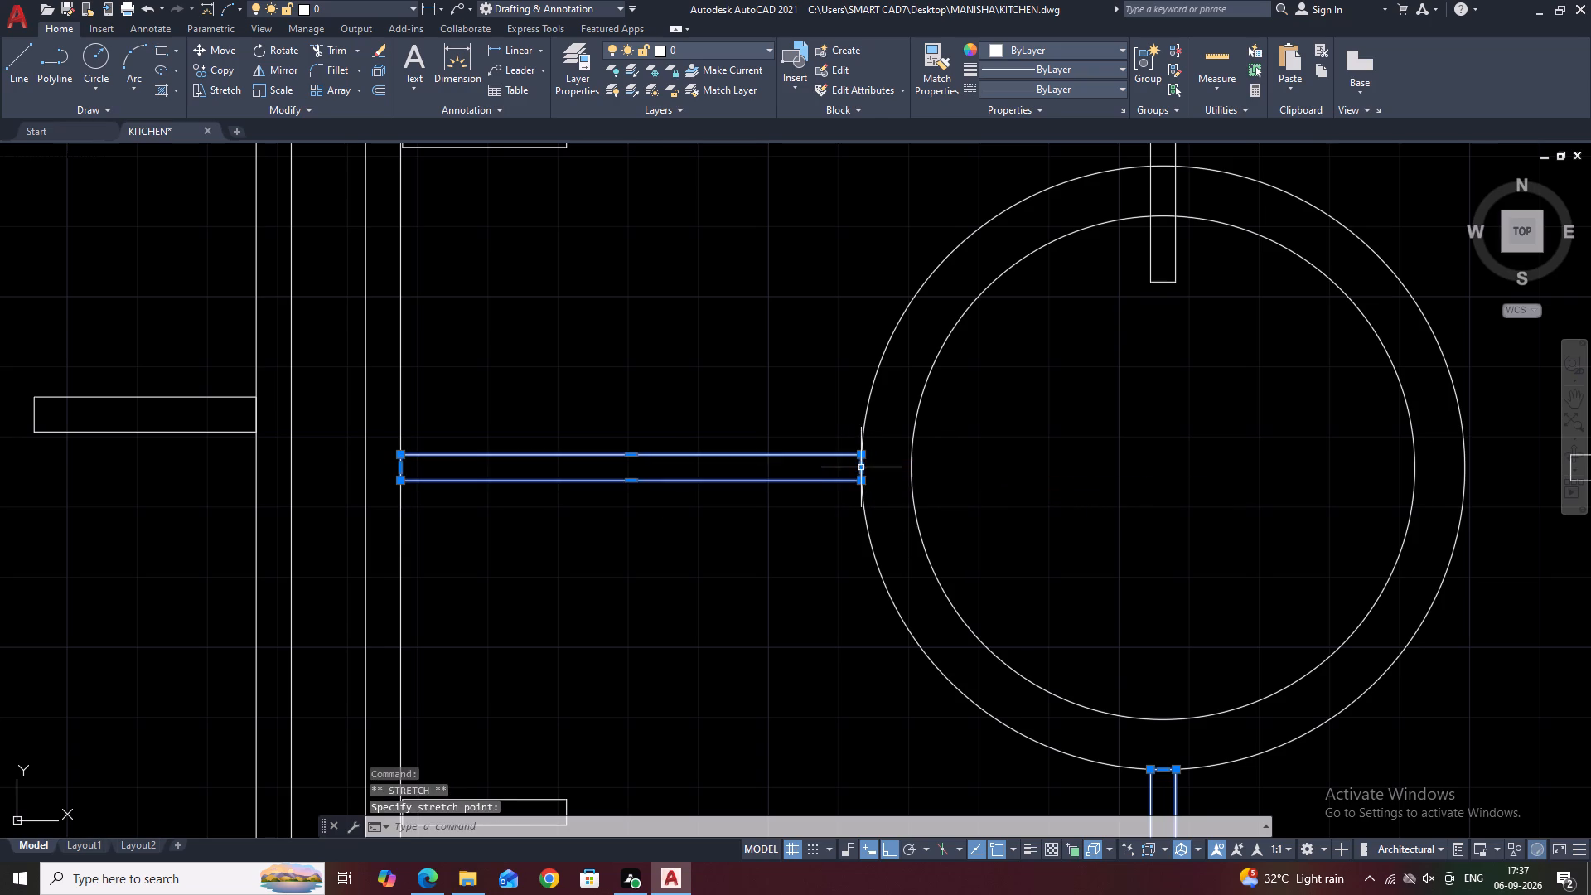
Shorten the vertical strip above the upper circles so its lower end meets the top of the outer circle.
scroll(864, 501, down, 4)
scroll(931, 424, up, 2)
scroll(902, 508, up, 2)
click(829, 540)
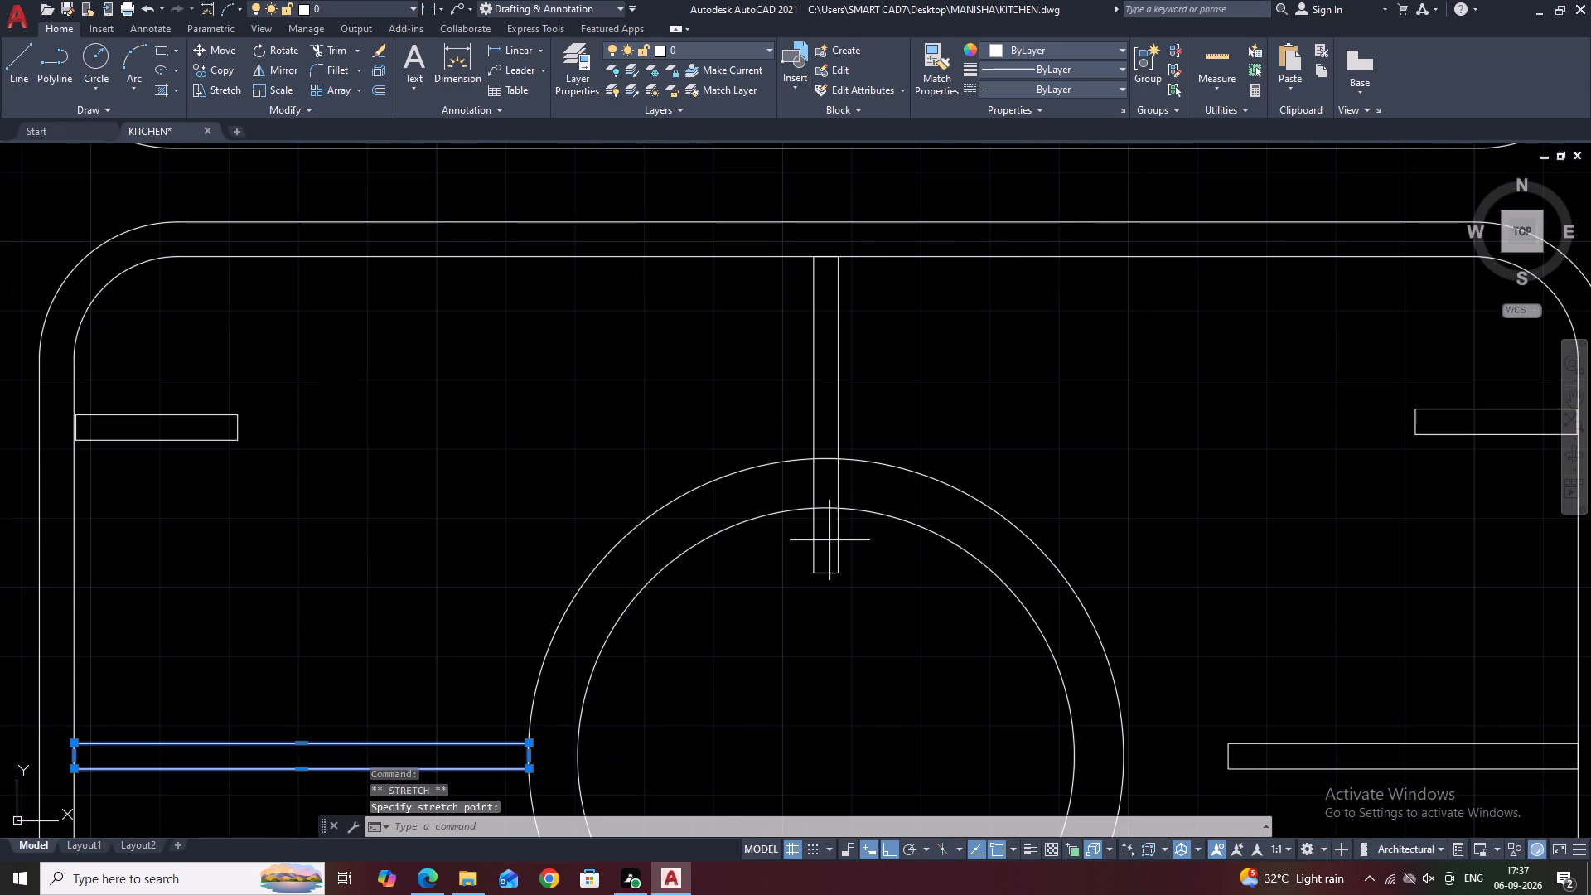
click(812, 555)
click(822, 573)
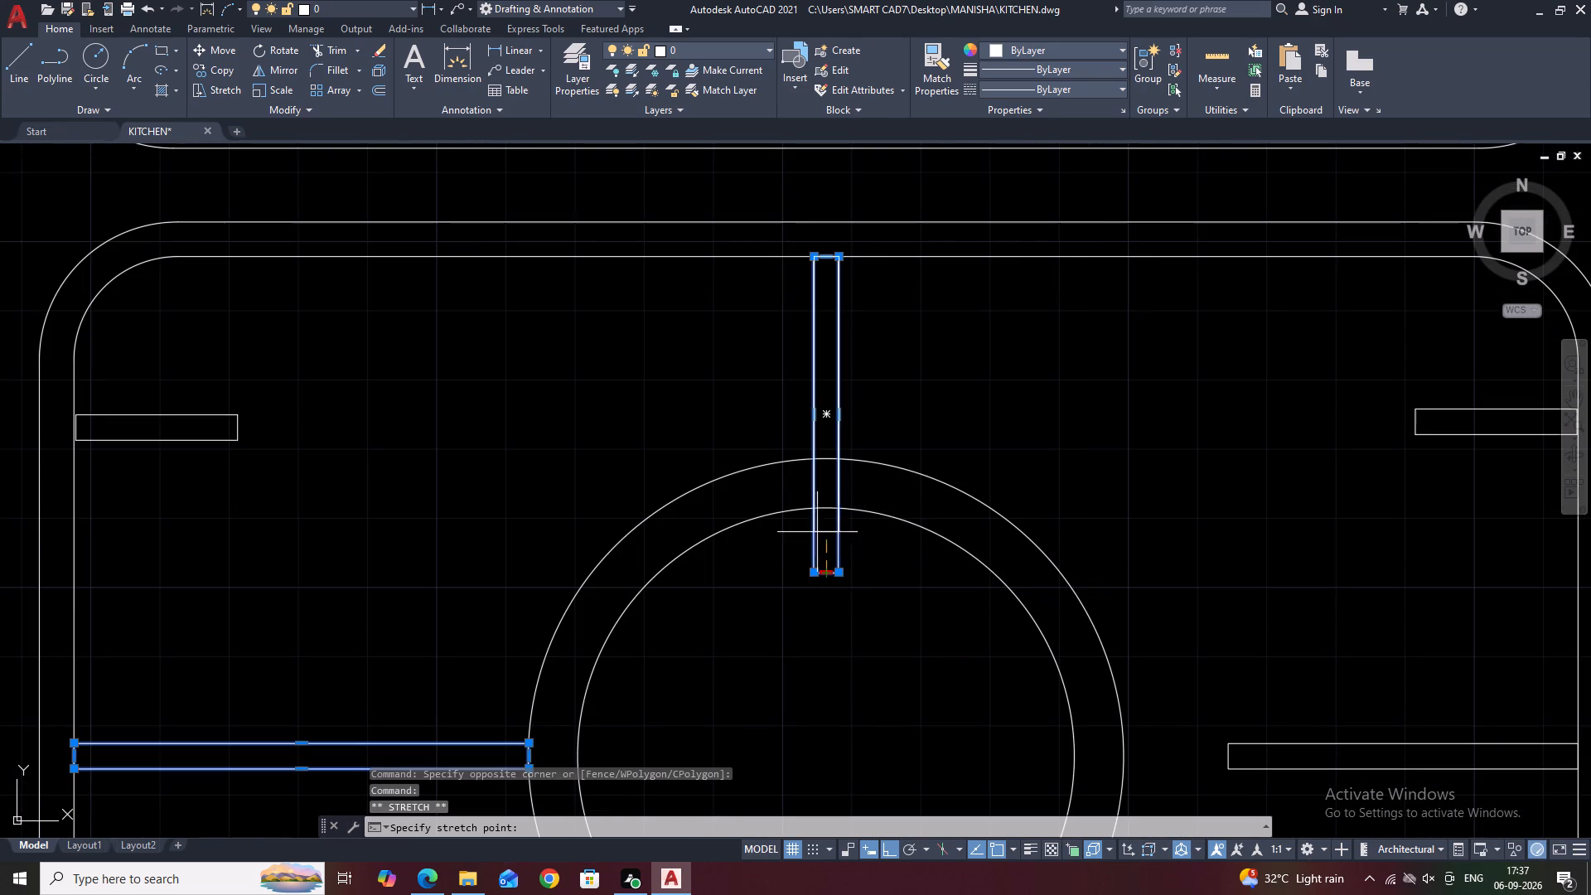
click(828, 459)
Extend the lower right-hand horizontal strip inward so its left end meets the lower outer circle.
scroll(815, 443, down, 3)
middle_drag(907, 446, 879, 322)
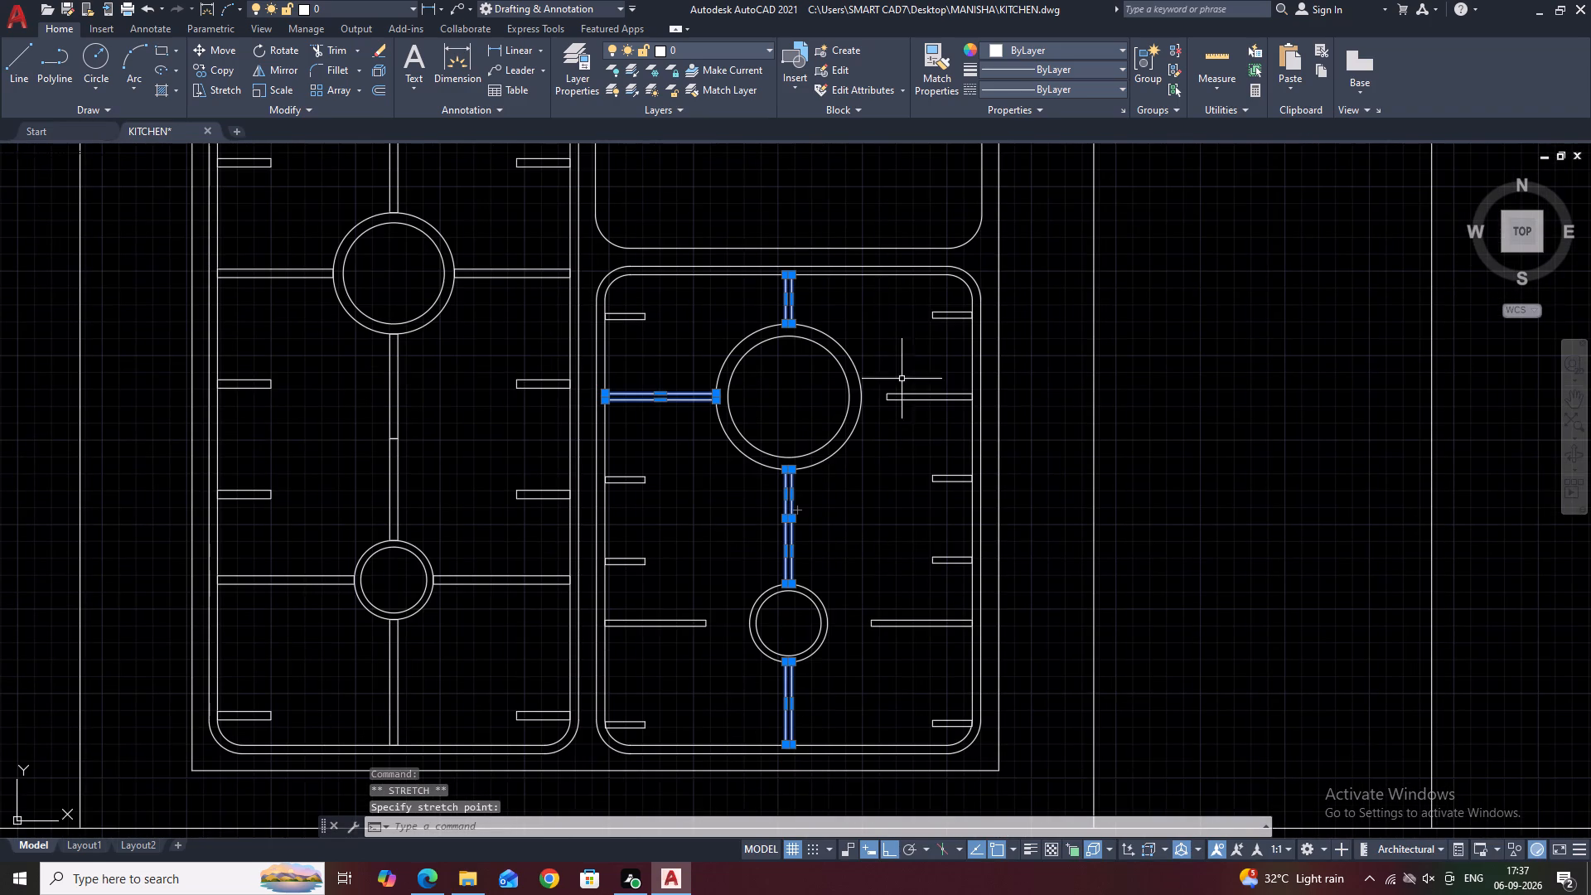
scroll(892, 450, up, 1)
scroll(887, 366, down, 3)
scroll(841, 468, up, 2)
scroll(975, 444, up, 2)
click(984, 369)
click(926, 477)
scroll(874, 410, up, 1)
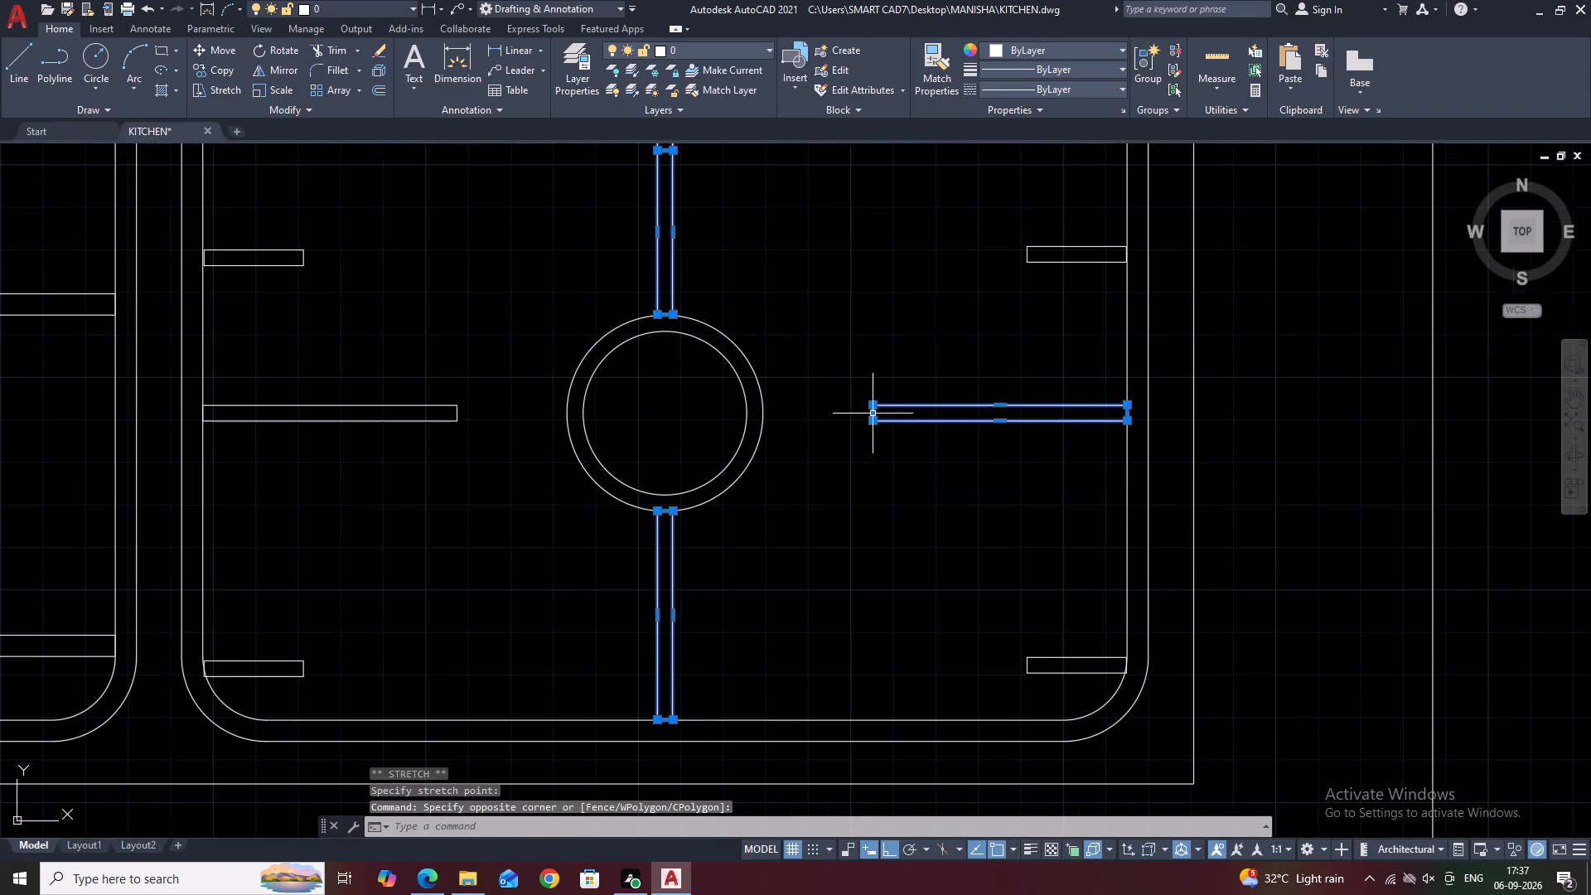
scroll(874, 409, up, 1)
click(869, 418)
click(595, 420)
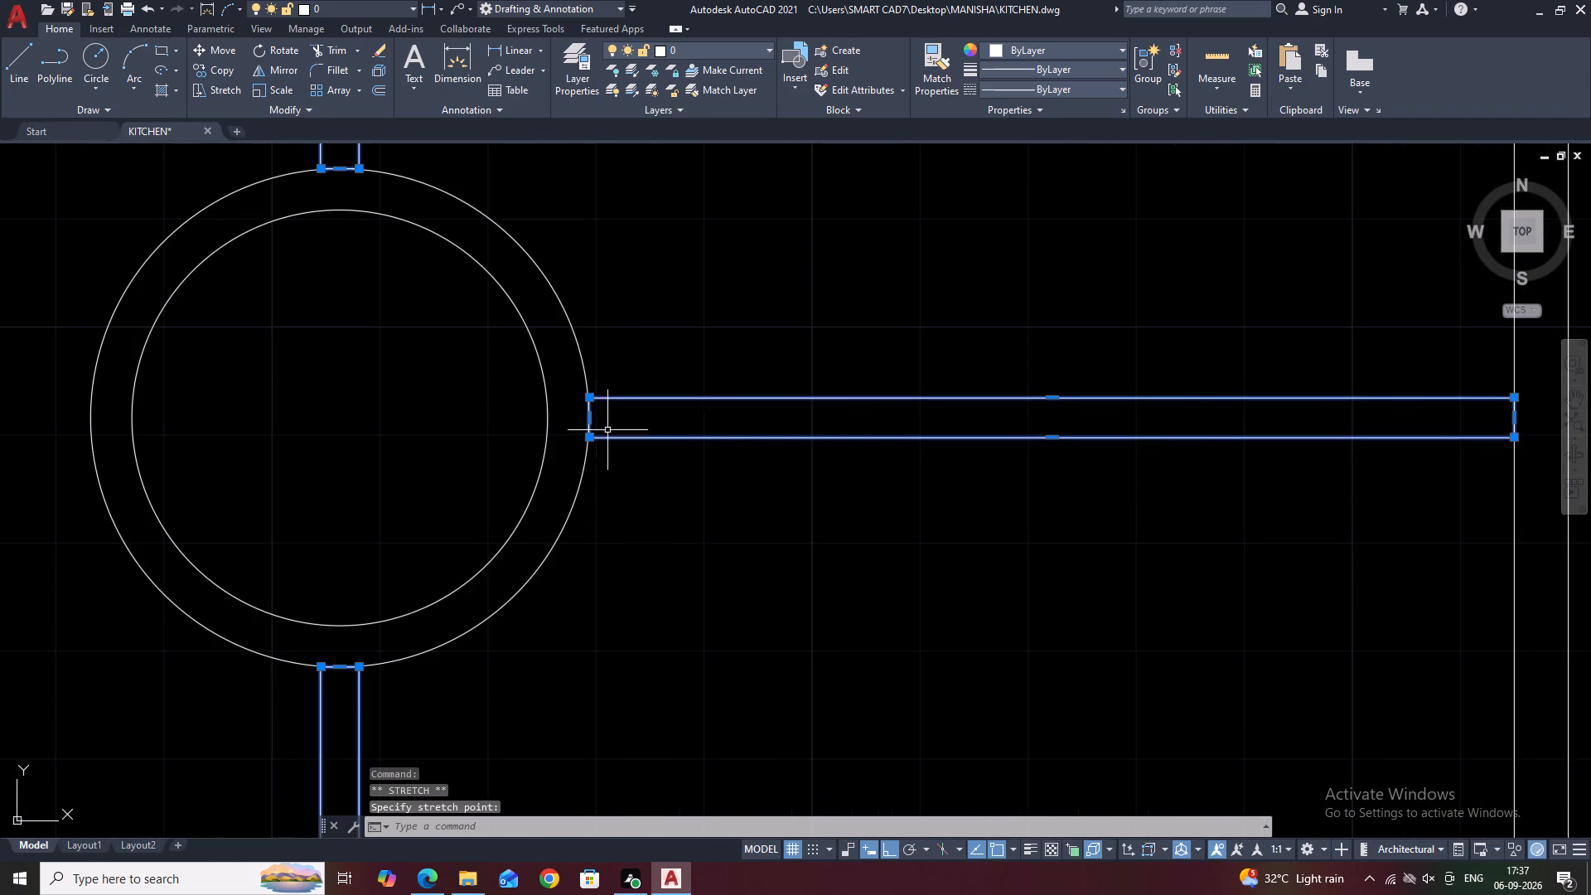
Extend the lower left-hand horizontal strip inward so its right end meets the lower outer circle.
scroll(774, 453, down, 4)
middle_drag(729, 447, 894, 458)
scroll(806, 458, up, 3)
click(822, 480)
click(791, 436)
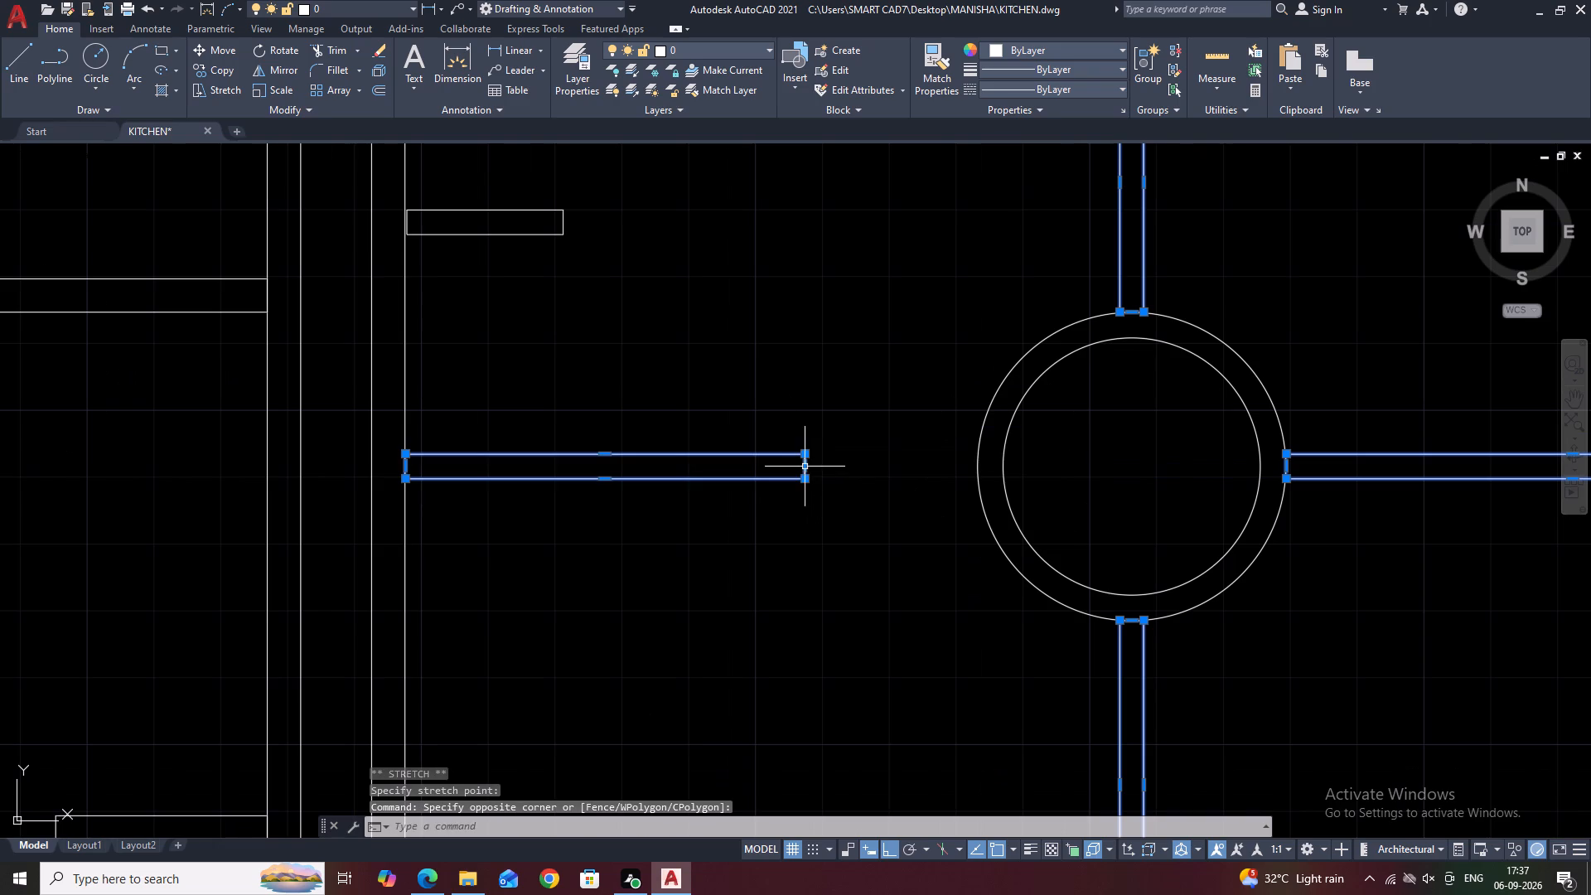
click(810, 472)
click(805, 465)
click(804, 465)
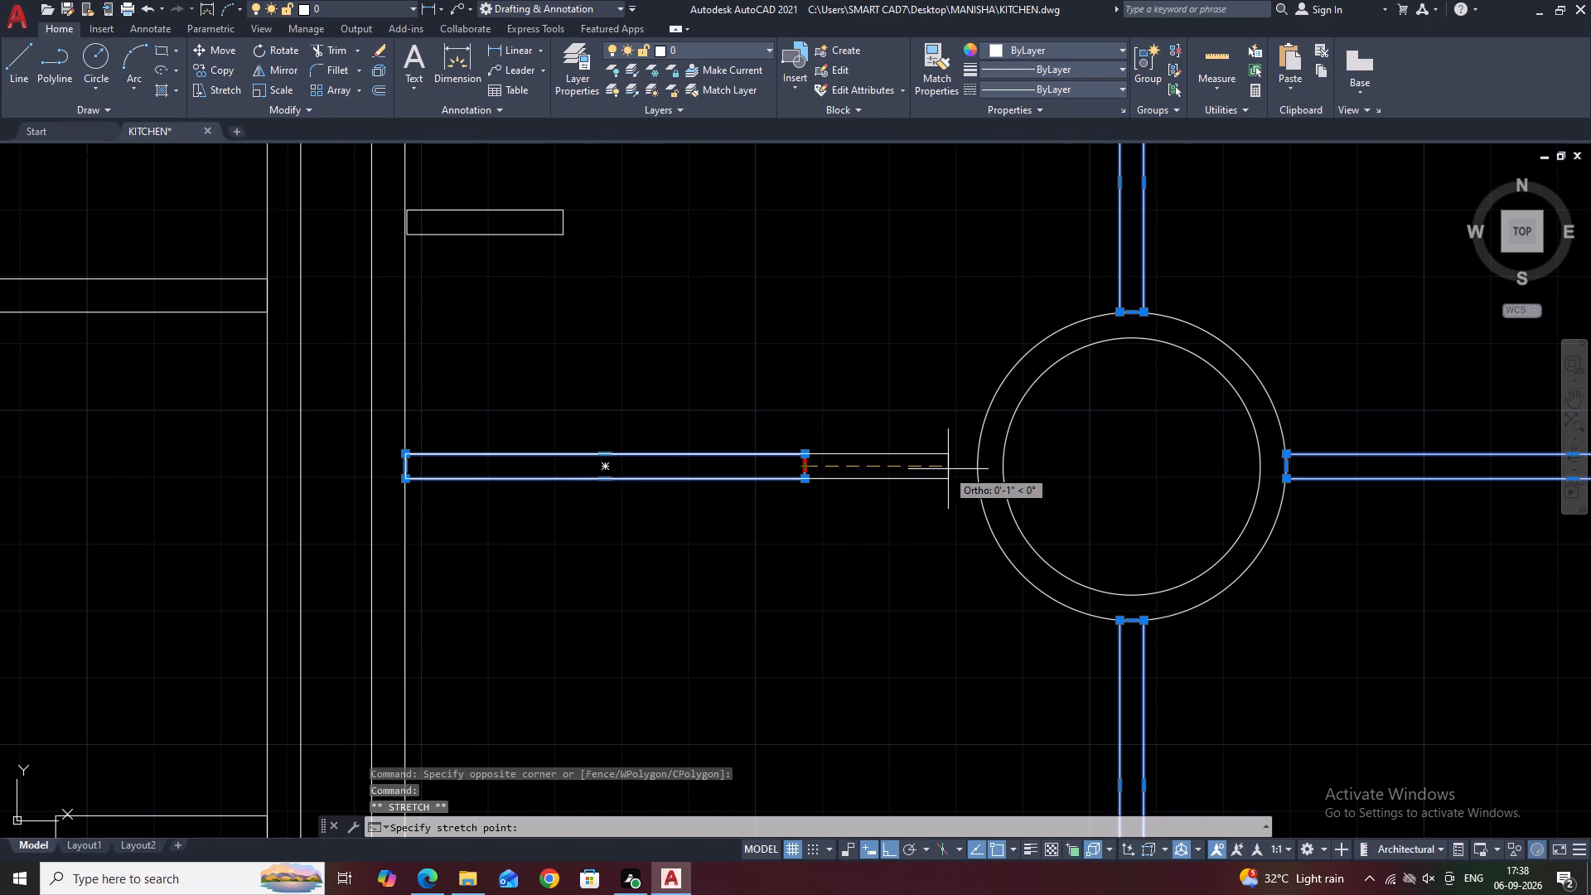
click(975, 467)
Extend the upper right-hand horizontal strip inward to meet the upper outer circle, and clear the selection.
scroll(849, 449, down, 3)
middle_drag(951, 372, 918, 490)
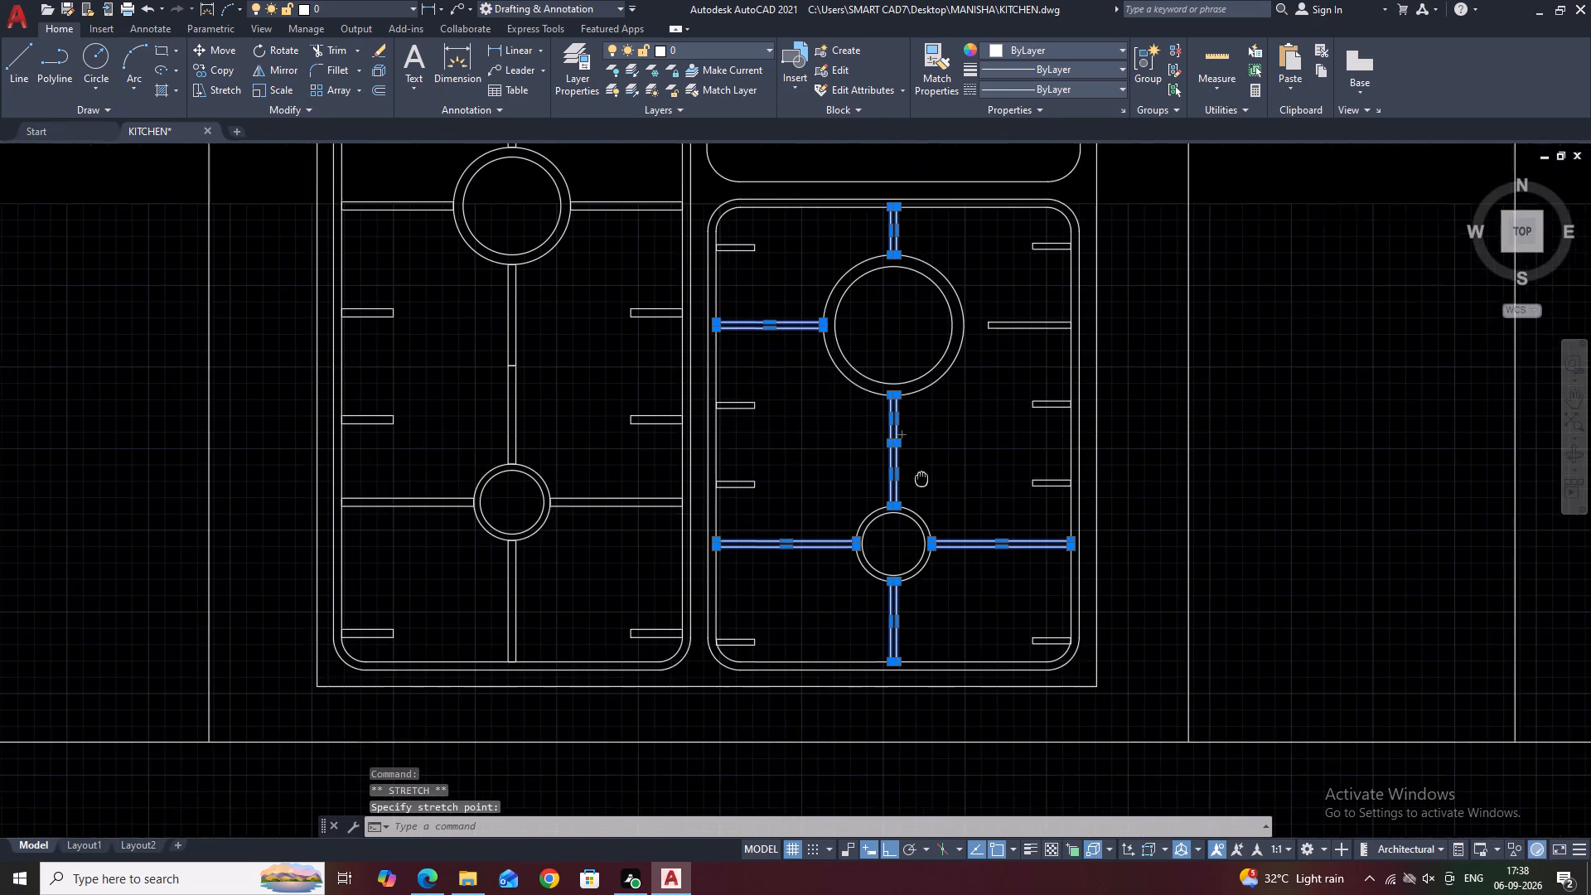
middle_drag(918, 490, 916, 496)
middle_drag(978, 359, 984, 399)
scroll(981, 420, up, 1)
click(1000, 332)
click(962, 429)
middle_drag(969, 398, 965, 435)
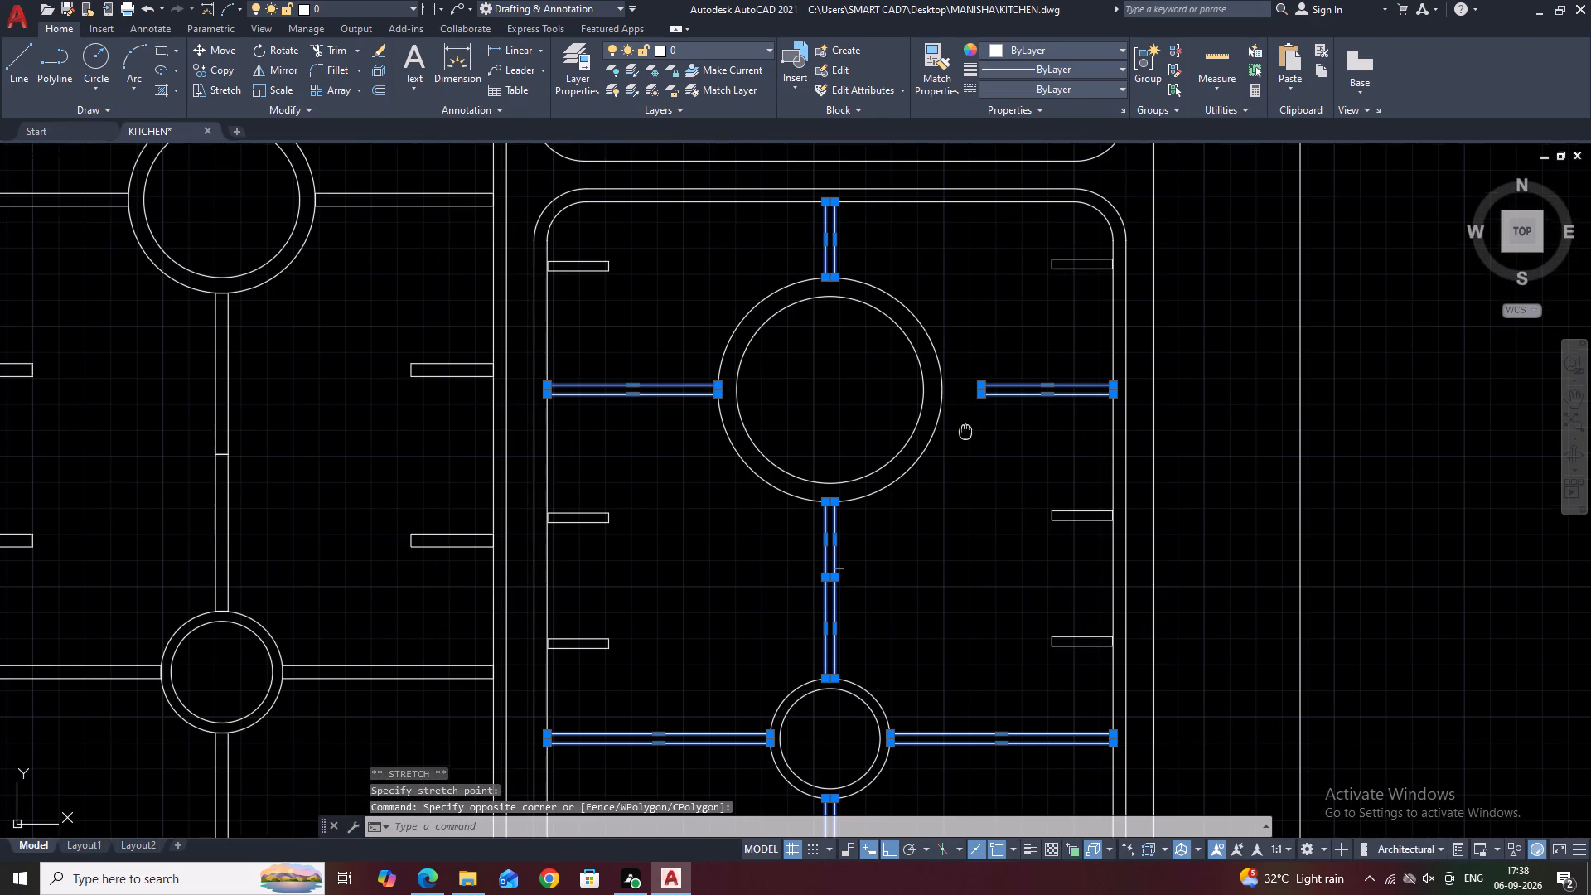
middle_drag(965, 435, 958, 465)
scroll(947, 439, up, 4)
click(1063, 515)
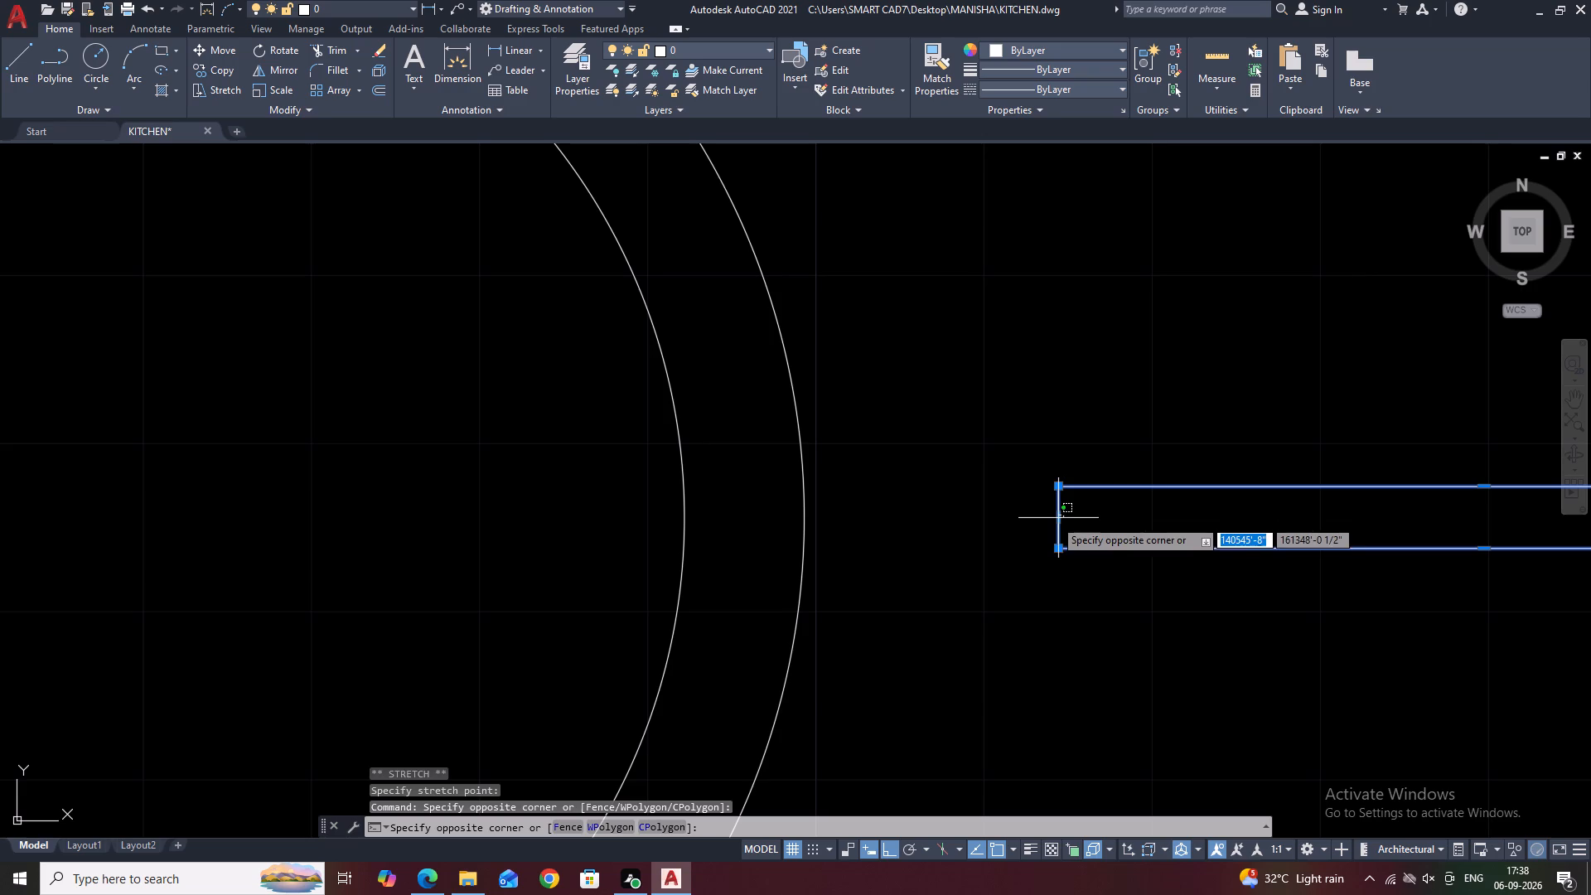
click(1052, 518)
click(1059, 519)
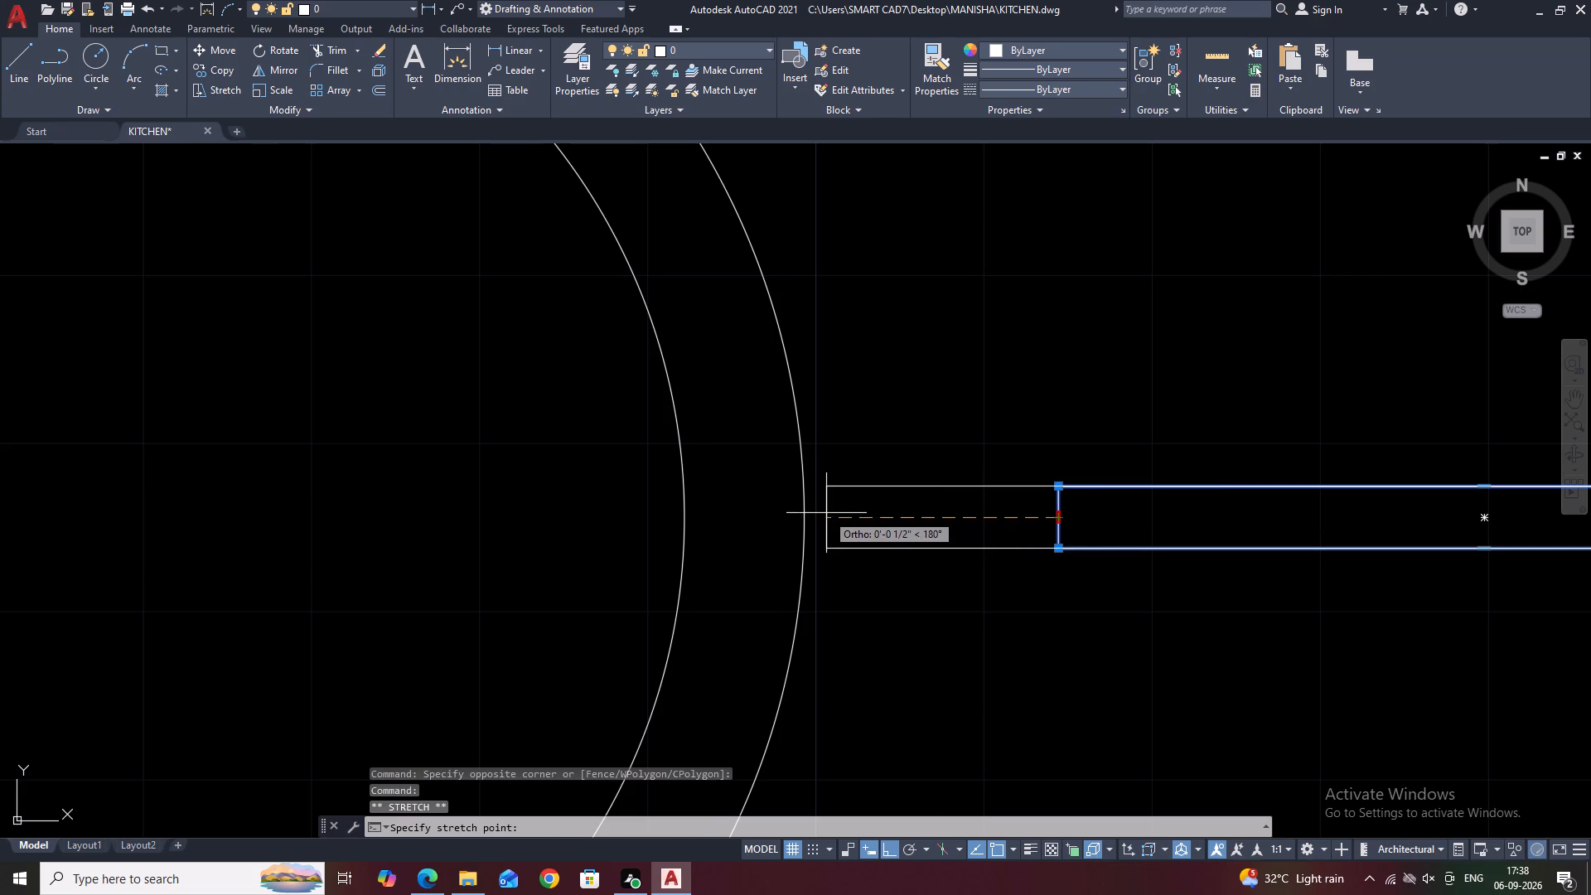
click(806, 516)
right_click(878, 379)
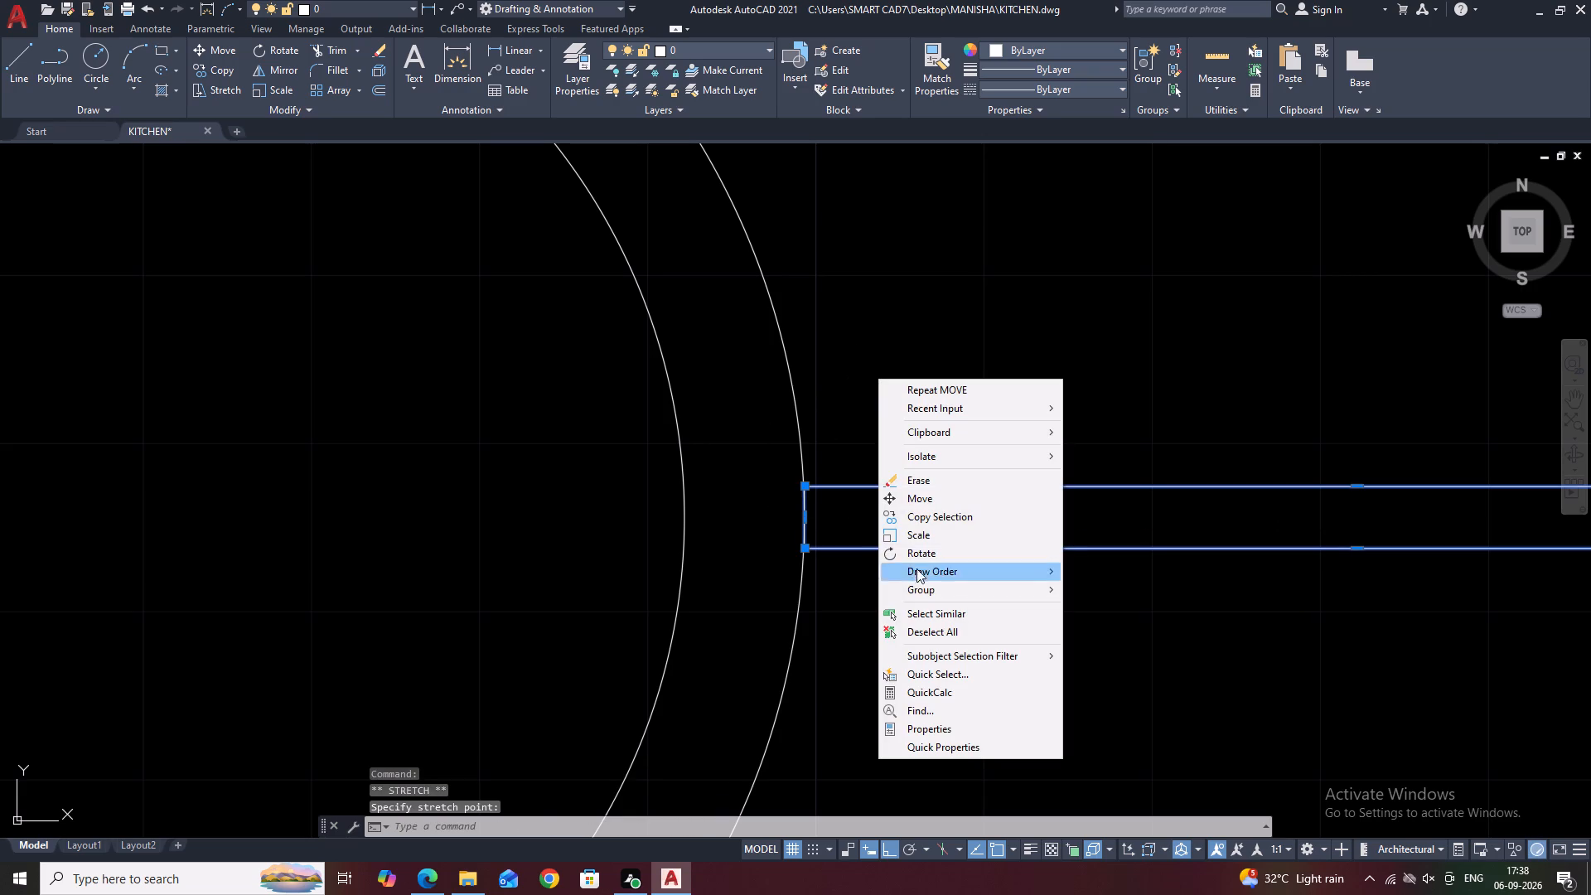
click(931, 636)
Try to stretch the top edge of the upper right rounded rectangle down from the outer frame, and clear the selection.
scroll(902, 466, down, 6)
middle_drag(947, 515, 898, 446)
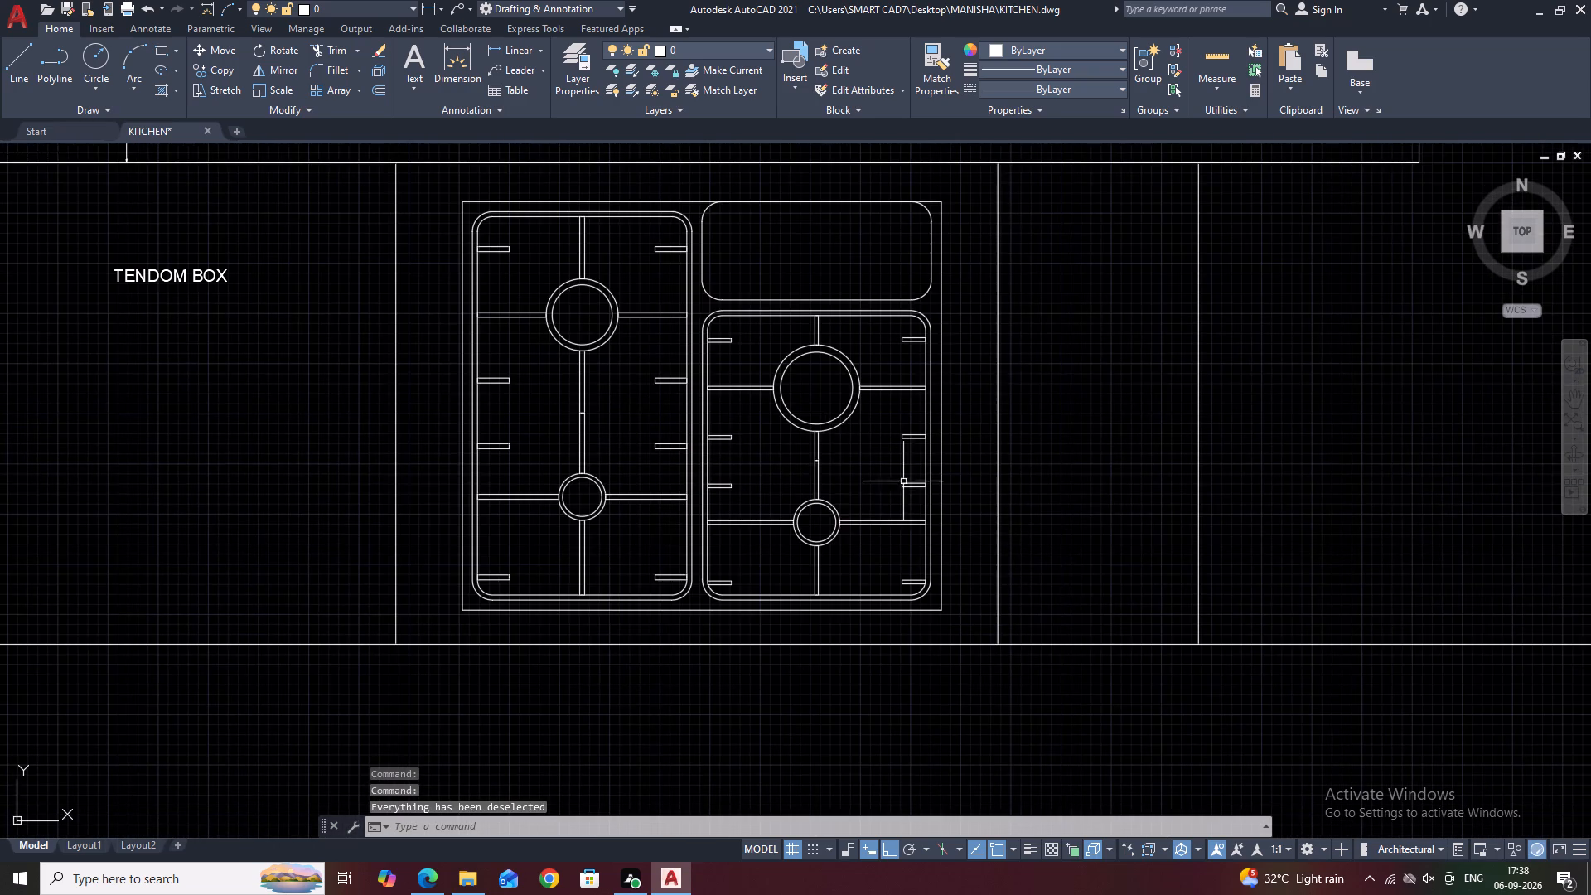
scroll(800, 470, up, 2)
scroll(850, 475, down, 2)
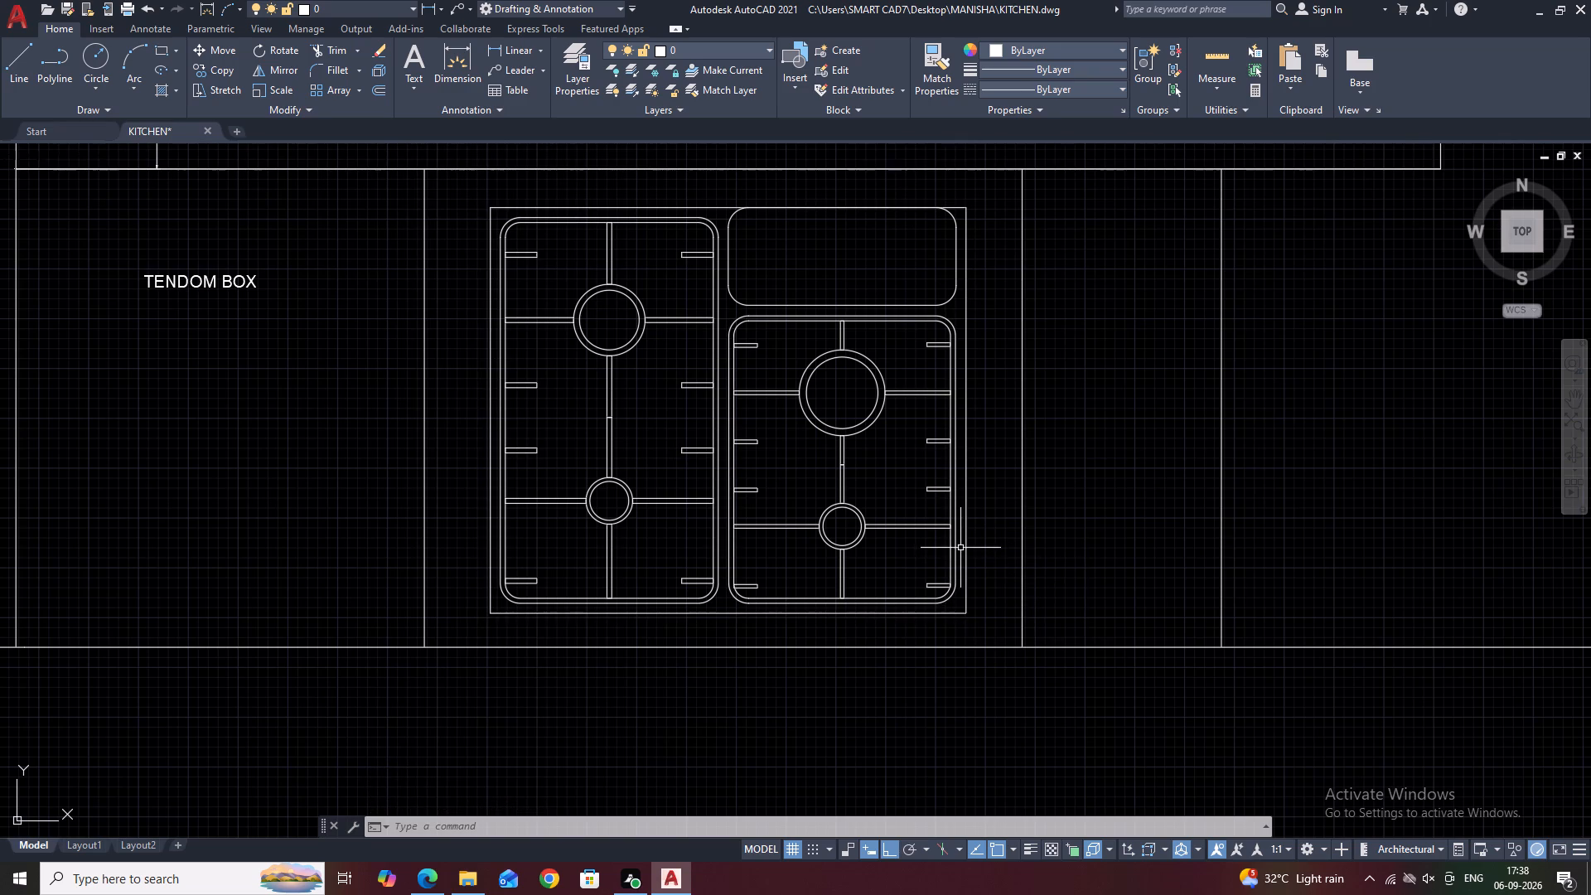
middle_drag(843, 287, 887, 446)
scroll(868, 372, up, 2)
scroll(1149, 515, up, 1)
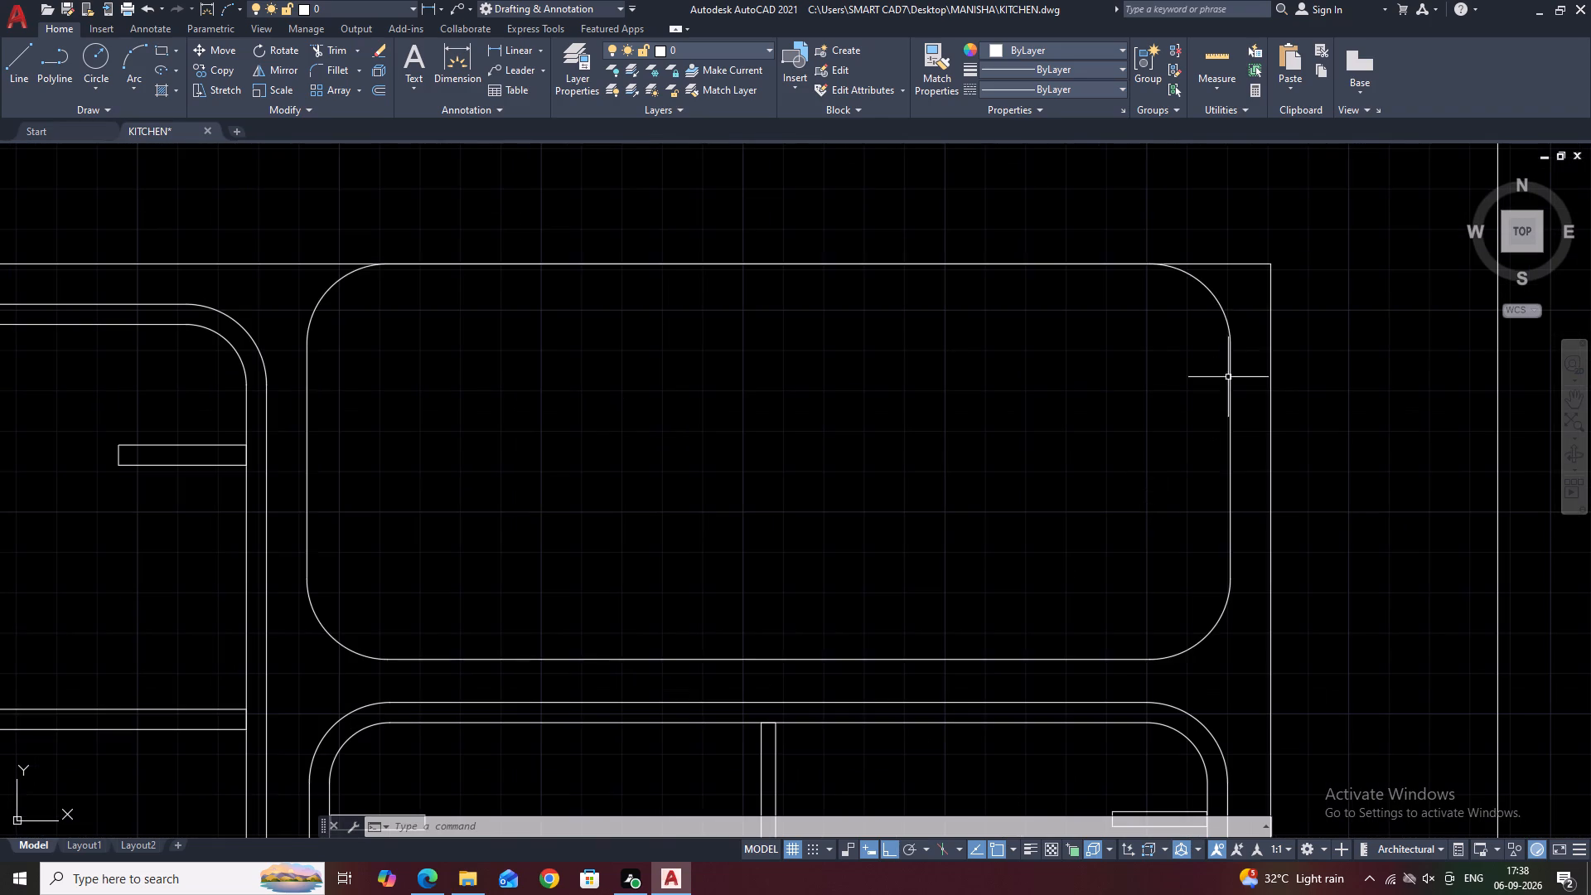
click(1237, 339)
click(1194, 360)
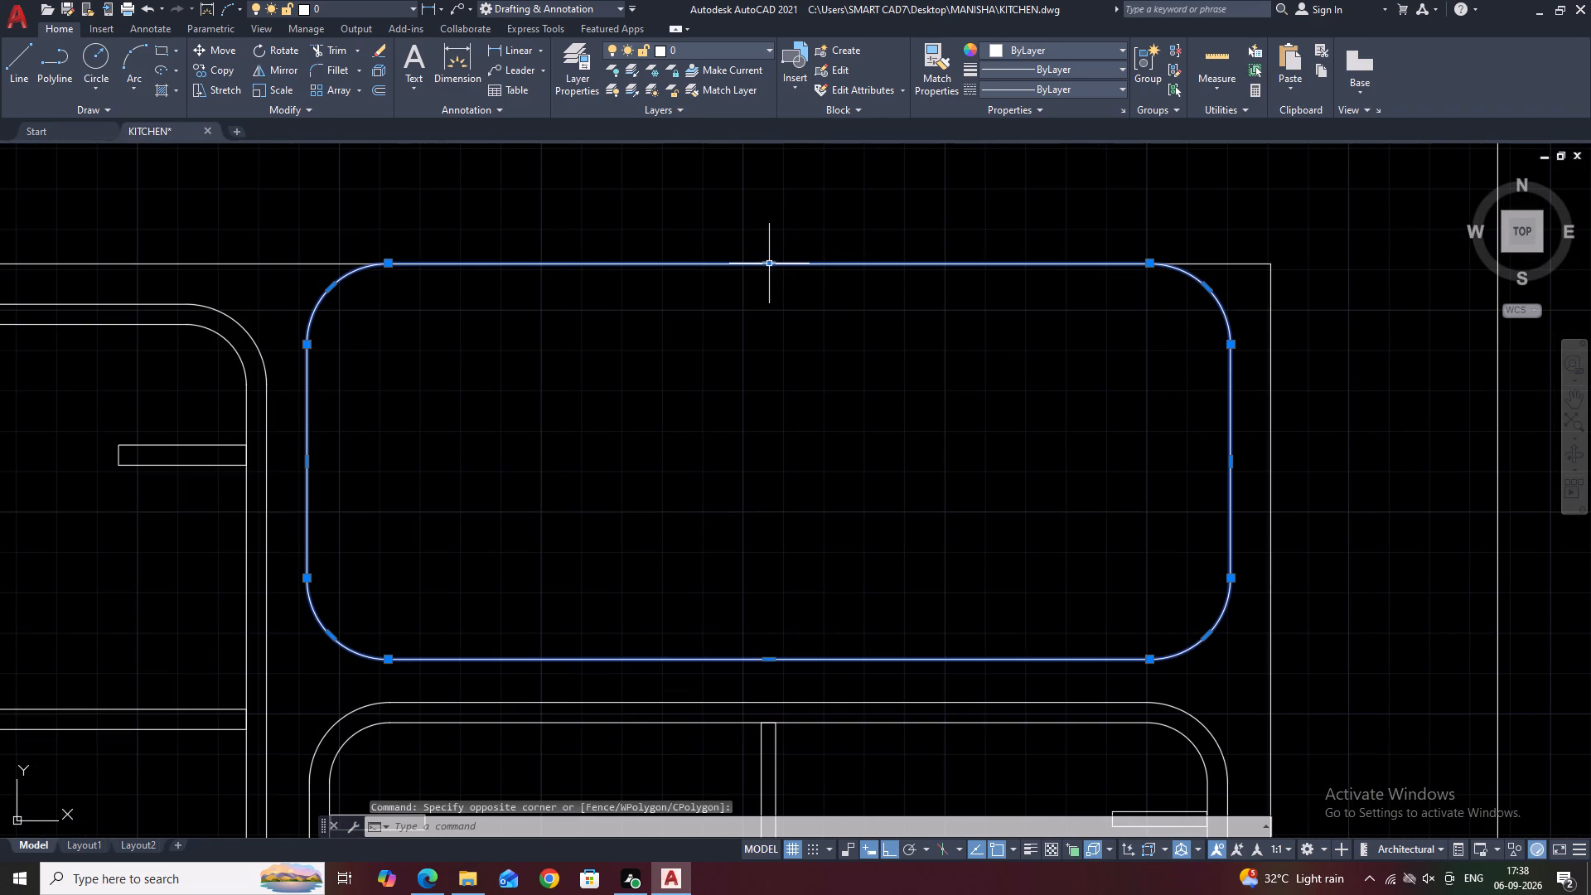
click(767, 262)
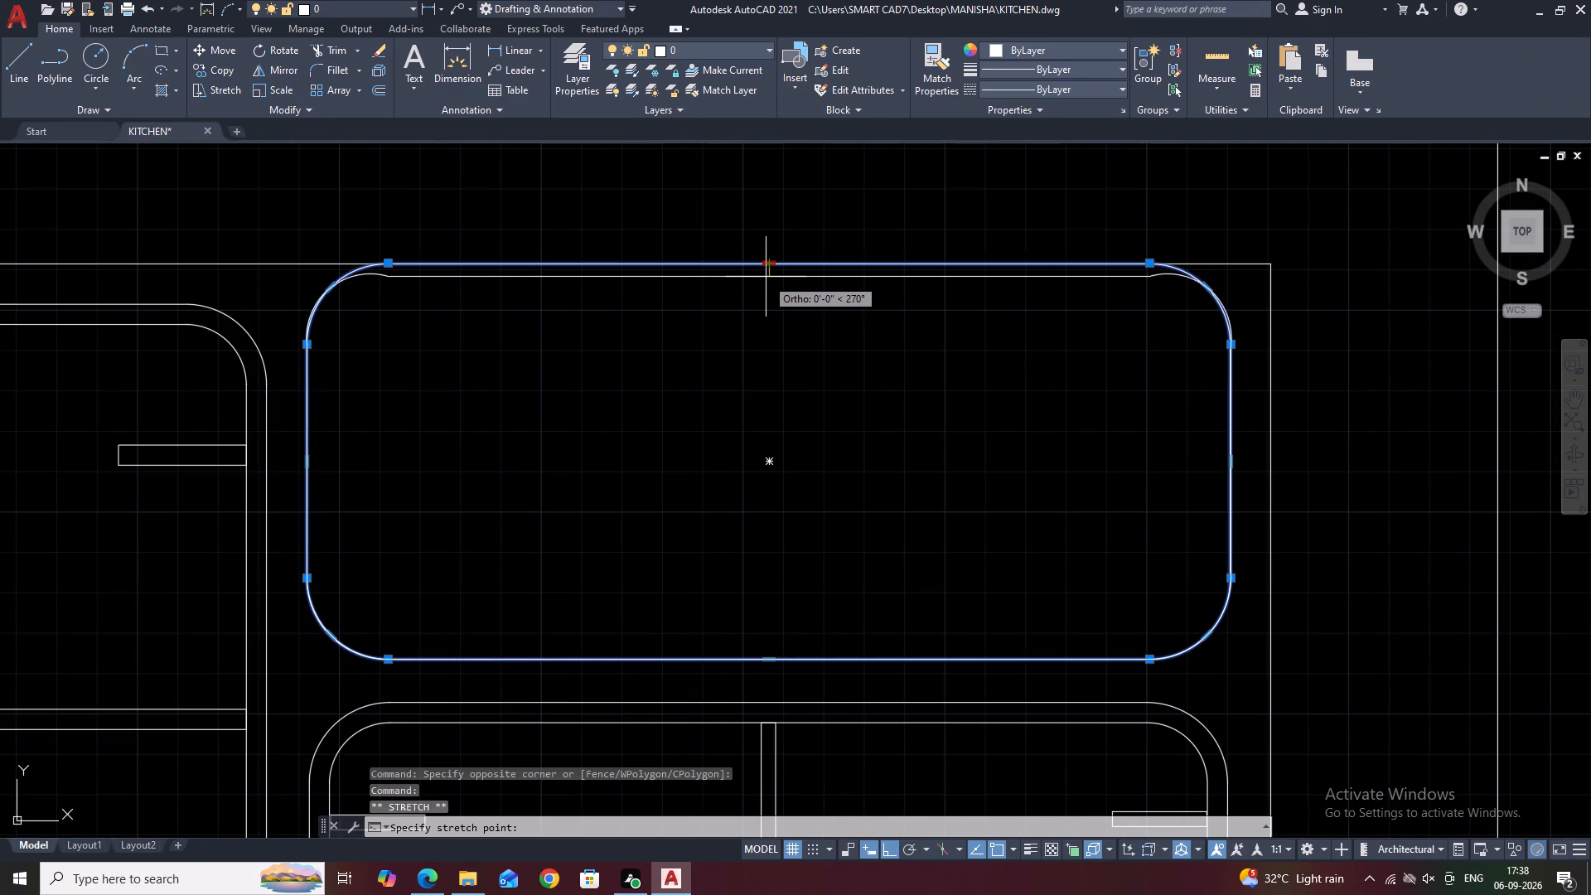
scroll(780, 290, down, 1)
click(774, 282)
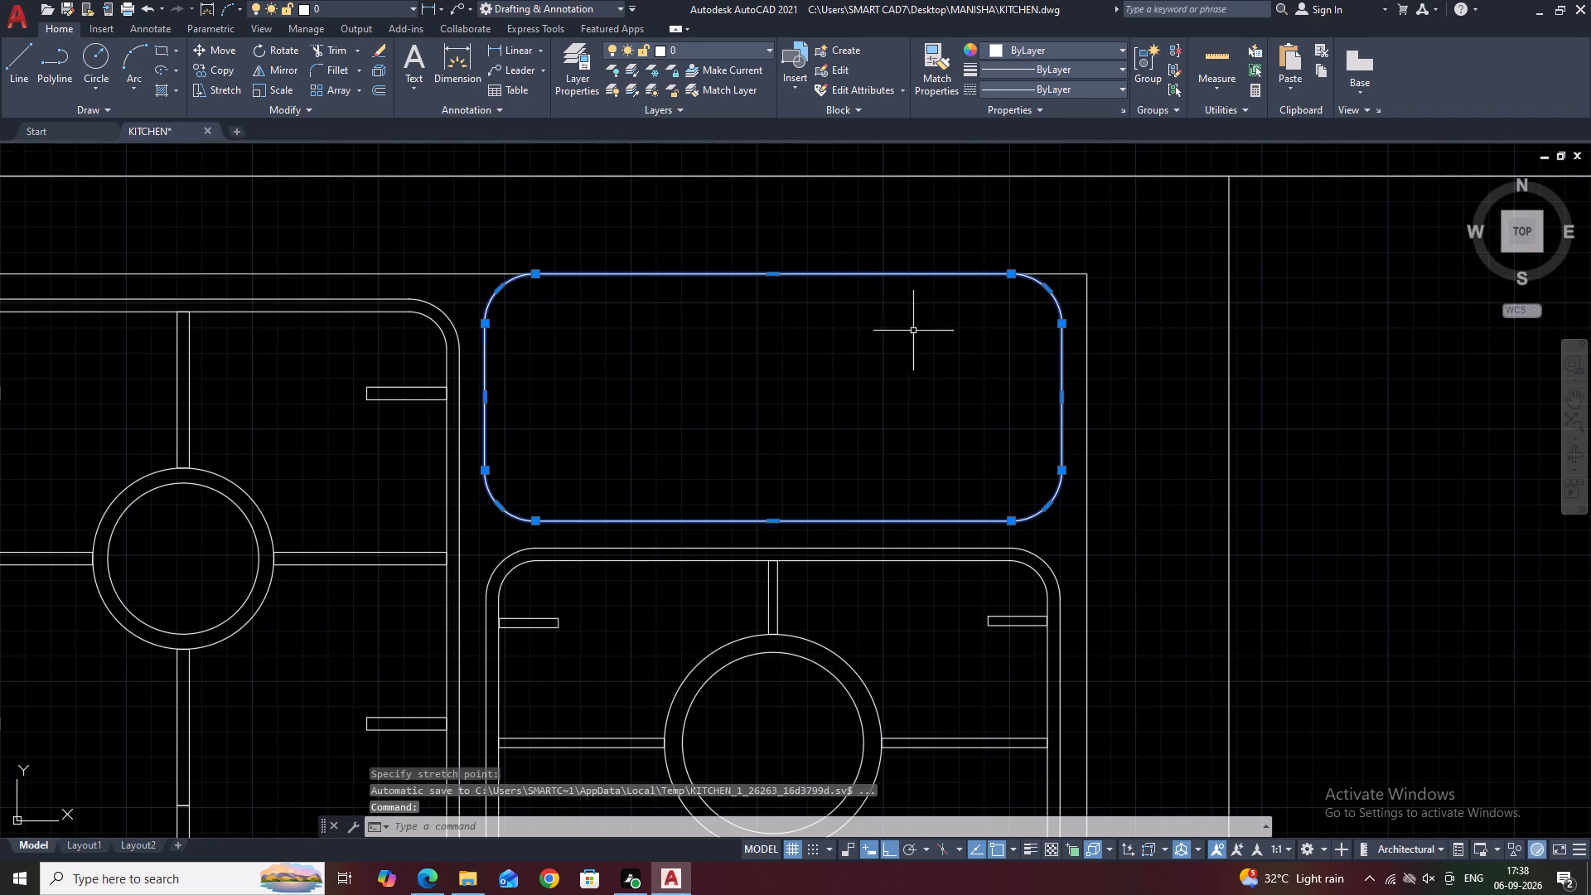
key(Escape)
Move the upper right rounded rectangle slightly straight down so it sits clear of the outer frame's top edge.
drag(1060, 534, 1048, 515)
click(1015, 450)
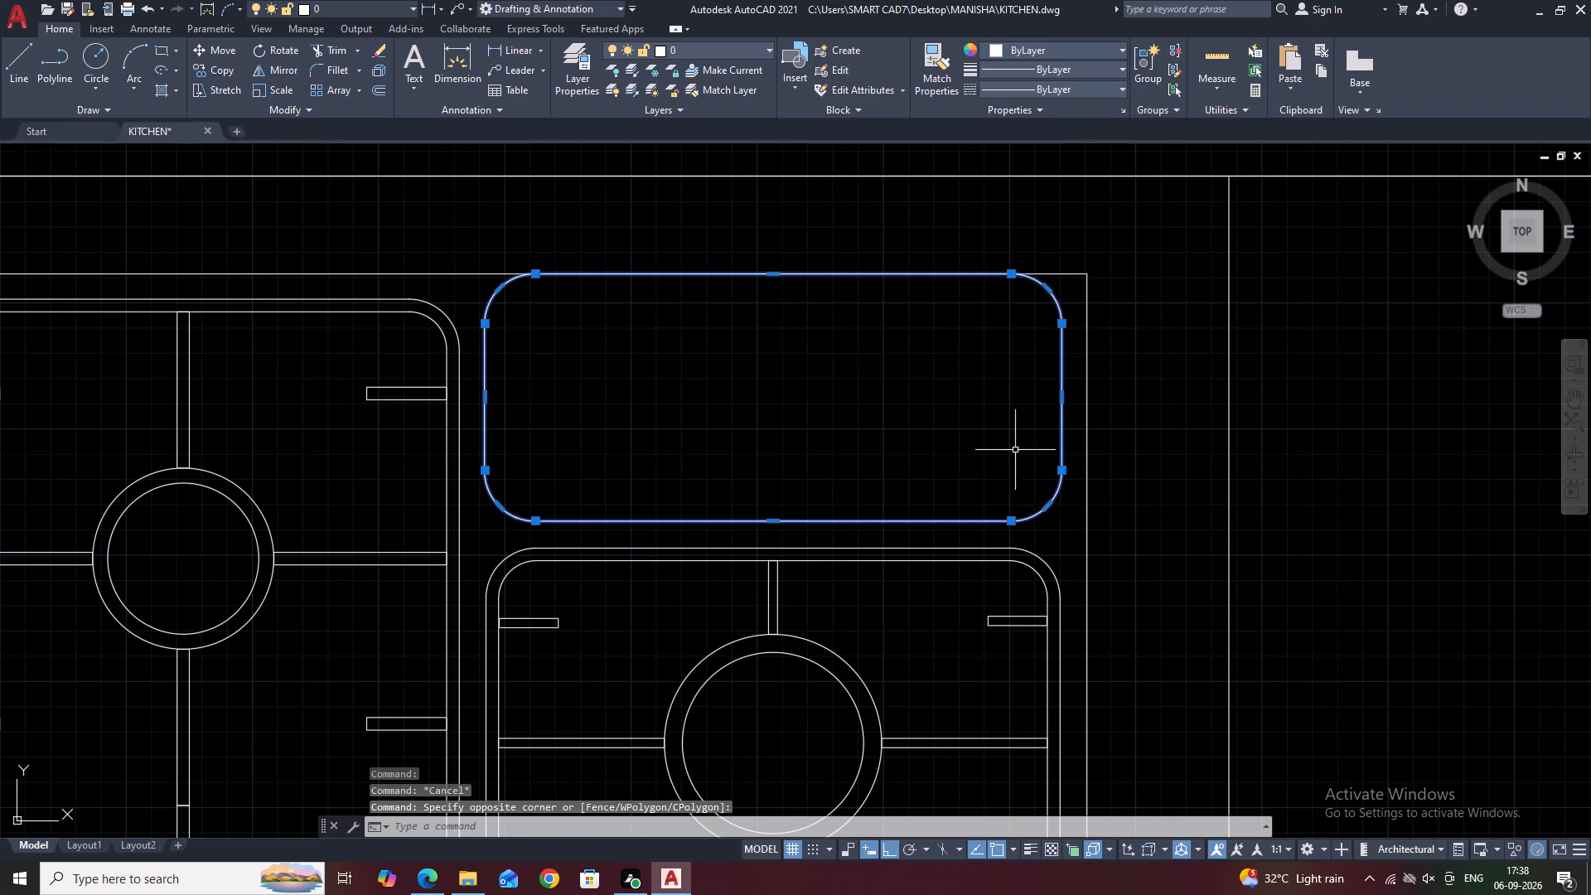
middle_drag(1039, 524, 1069, 431)
key(m)
key(space)
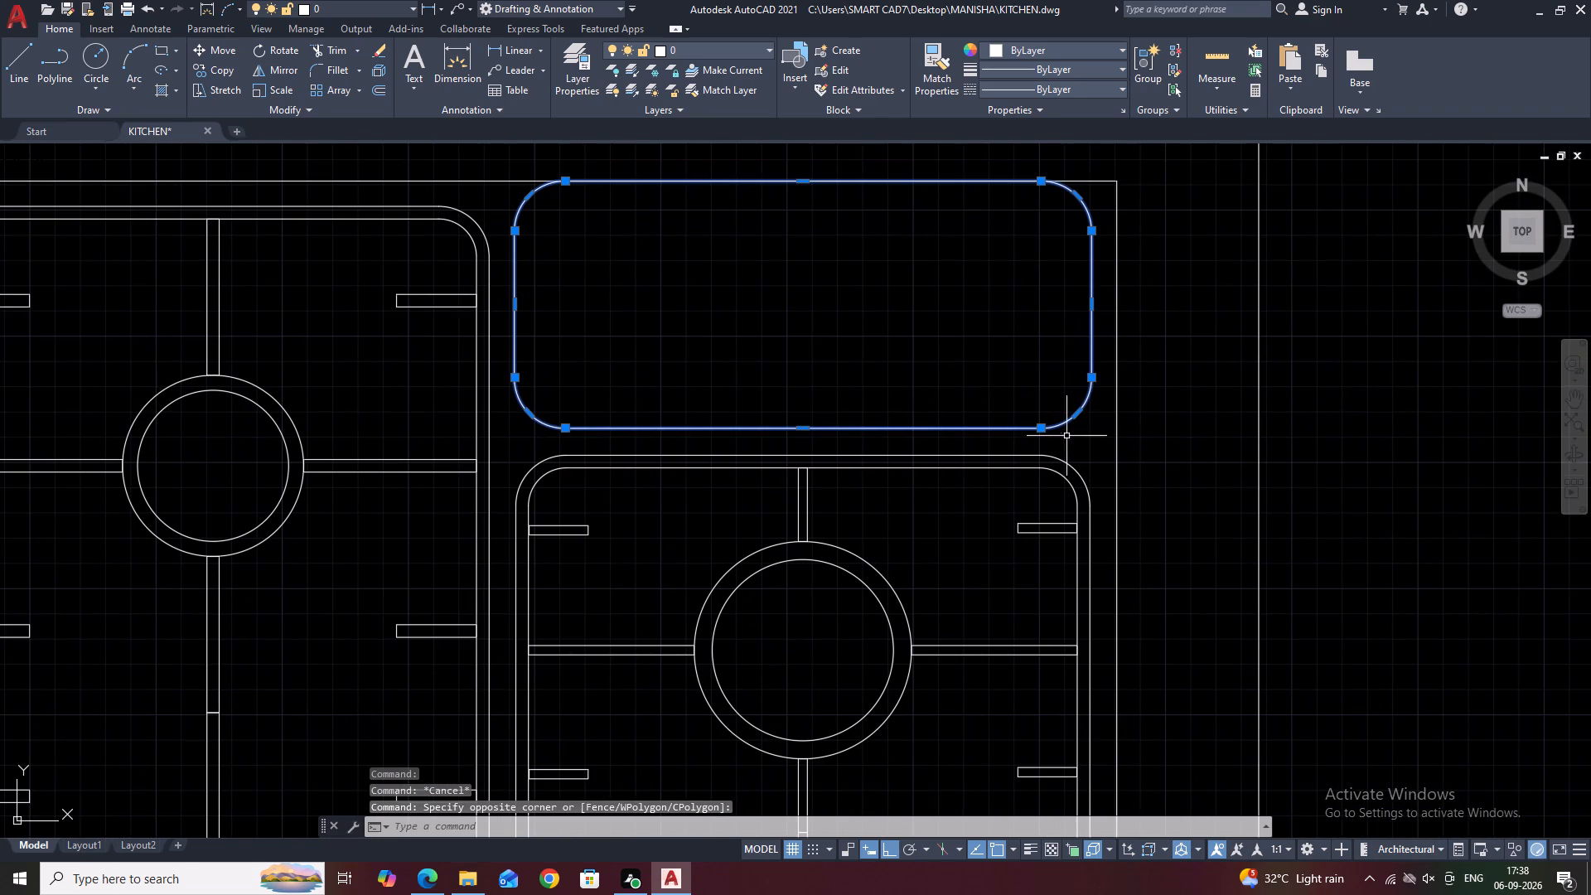
click(1025, 370)
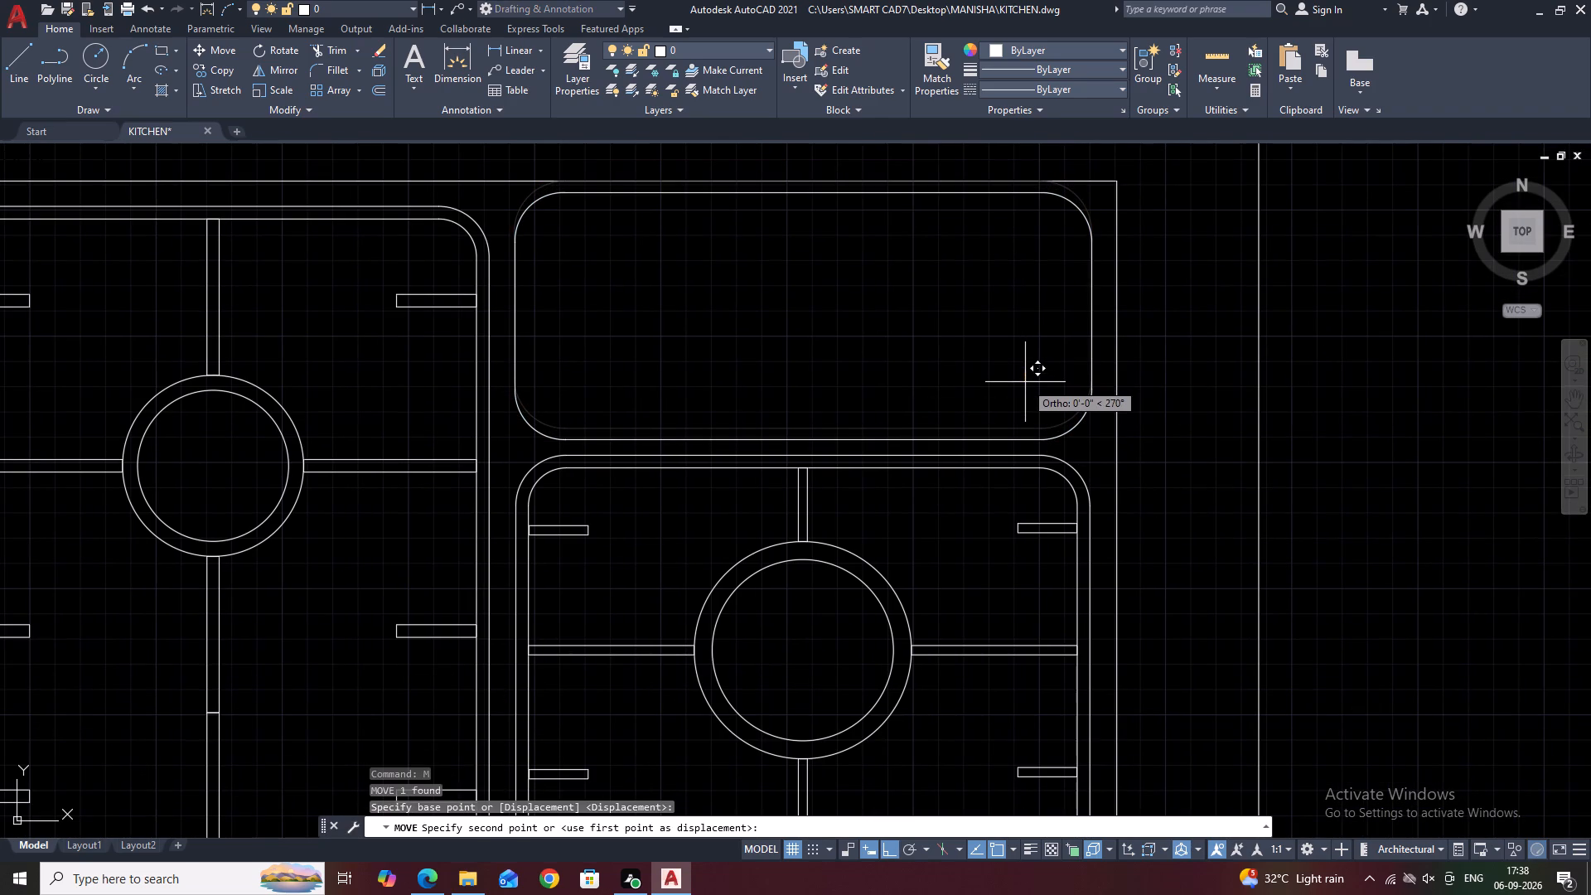
click(1025, 382)
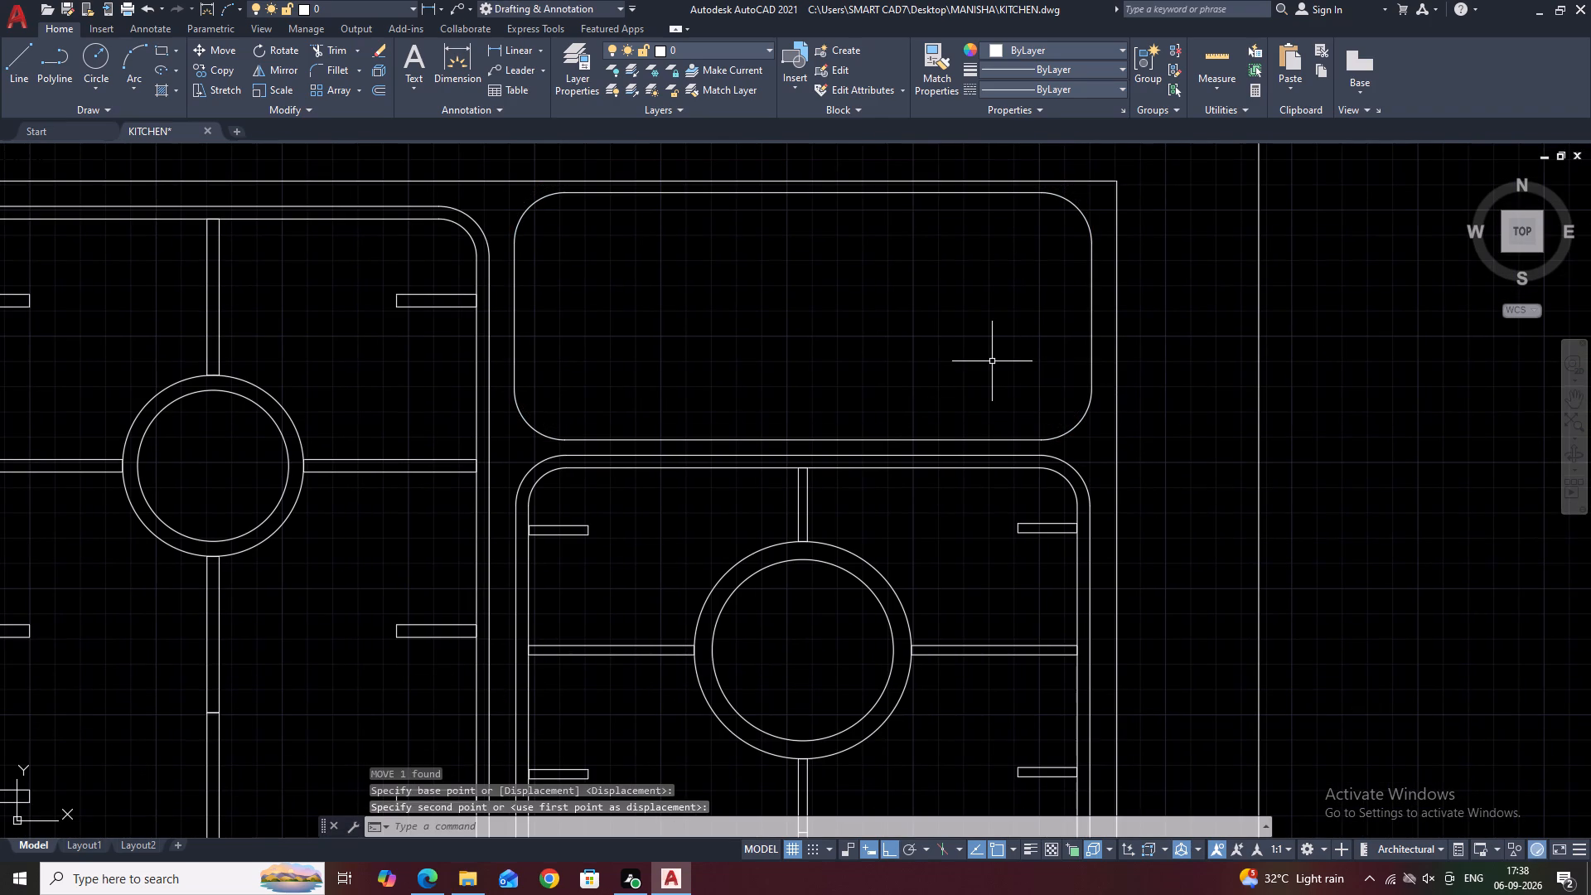
Draw a circle inside the left end of the upper right rounded rectangle.
scroll(918, 346, down, 2)
middle_drag(950, 322, 995, 341)
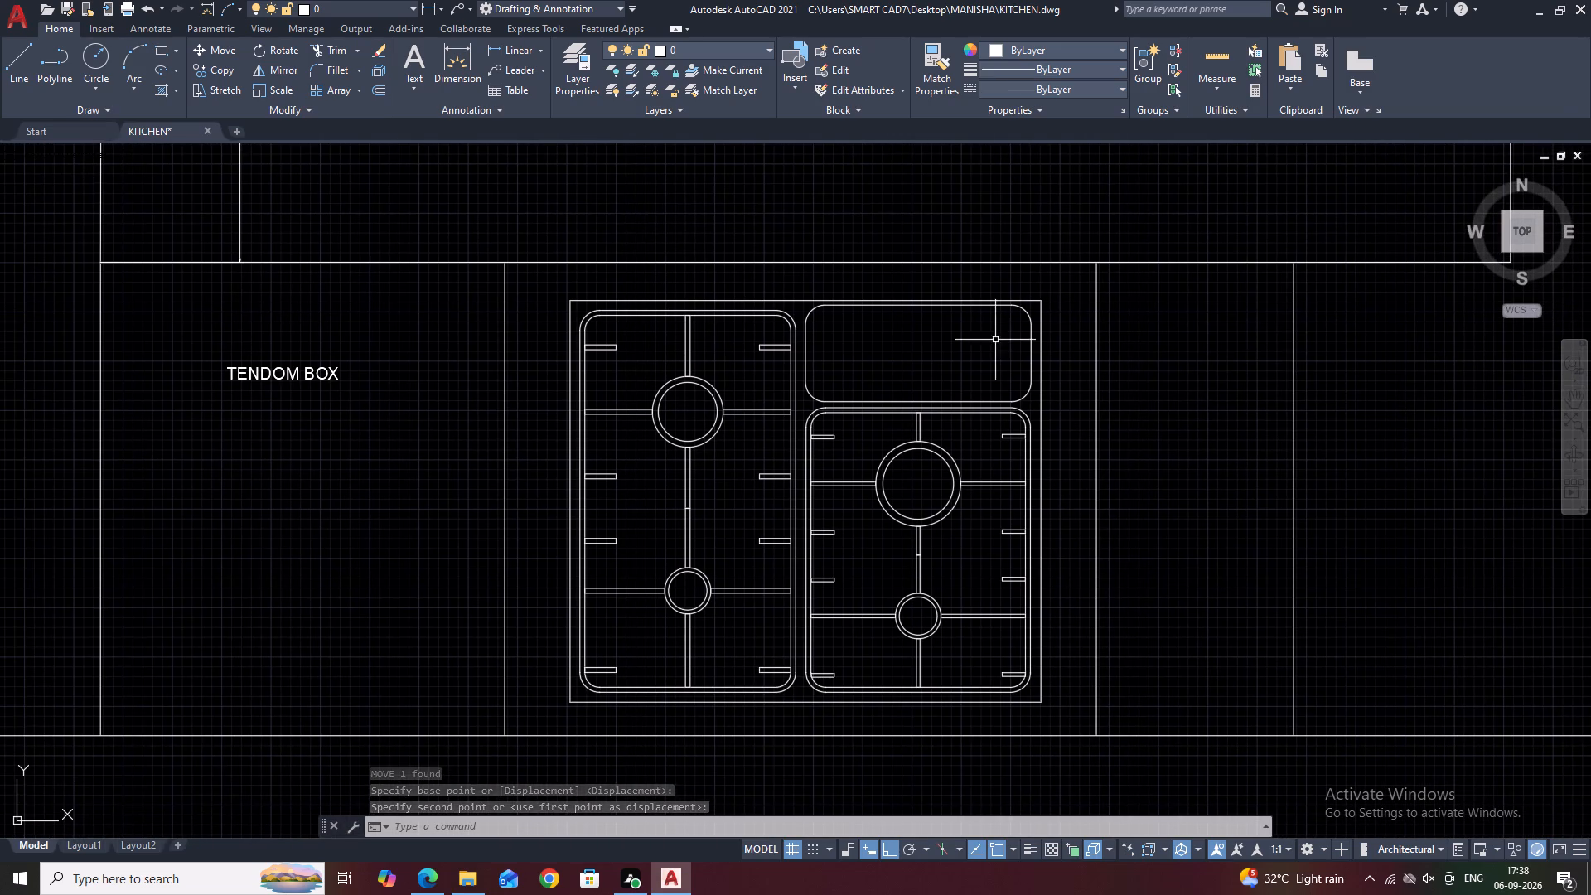
key(c)
key(space)
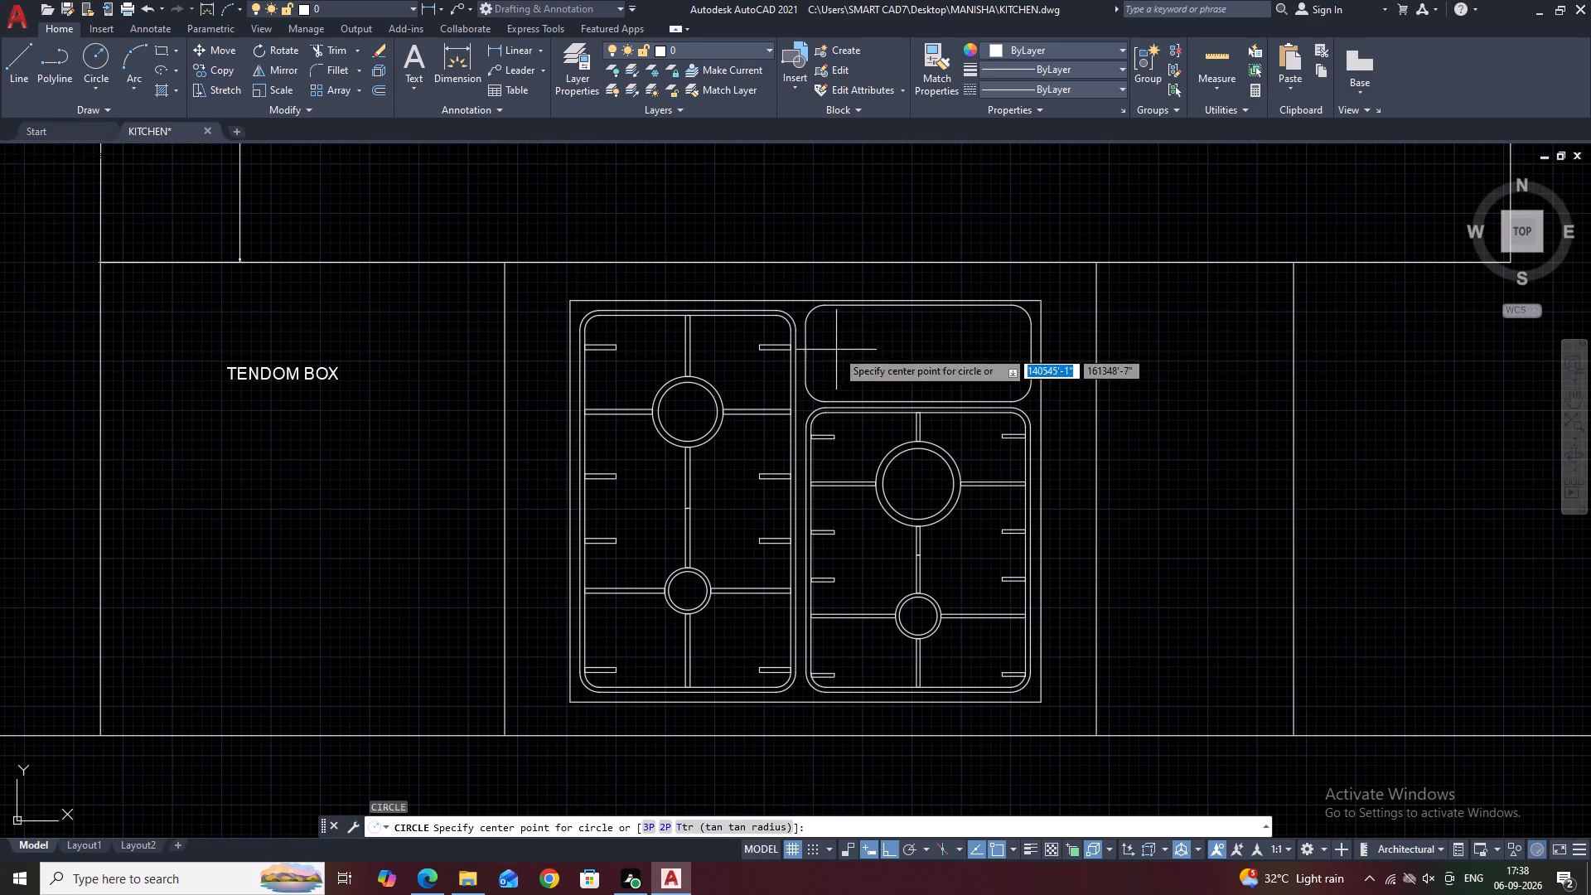
click(841, 348)
click(863, 380)
Scale the new circle down slightly about its centre.
drag(882, 376, 873, 365)
drag(854, 340, 849, 331)
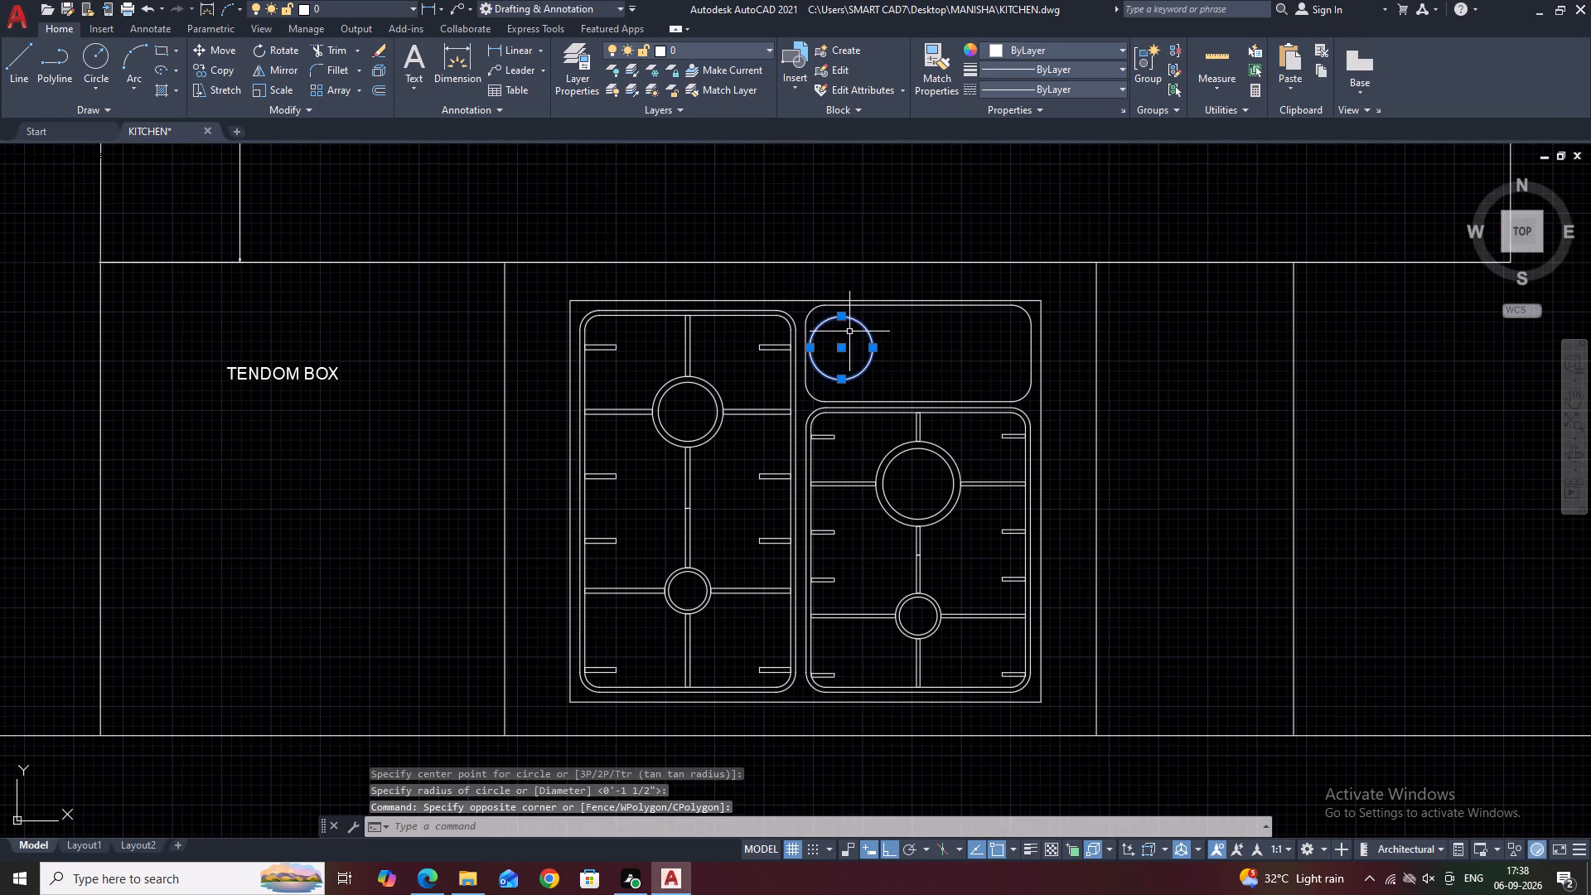
drag(849, 331, 849, 331)
middle_drag(878, 381, 899, 406)
text(SC)
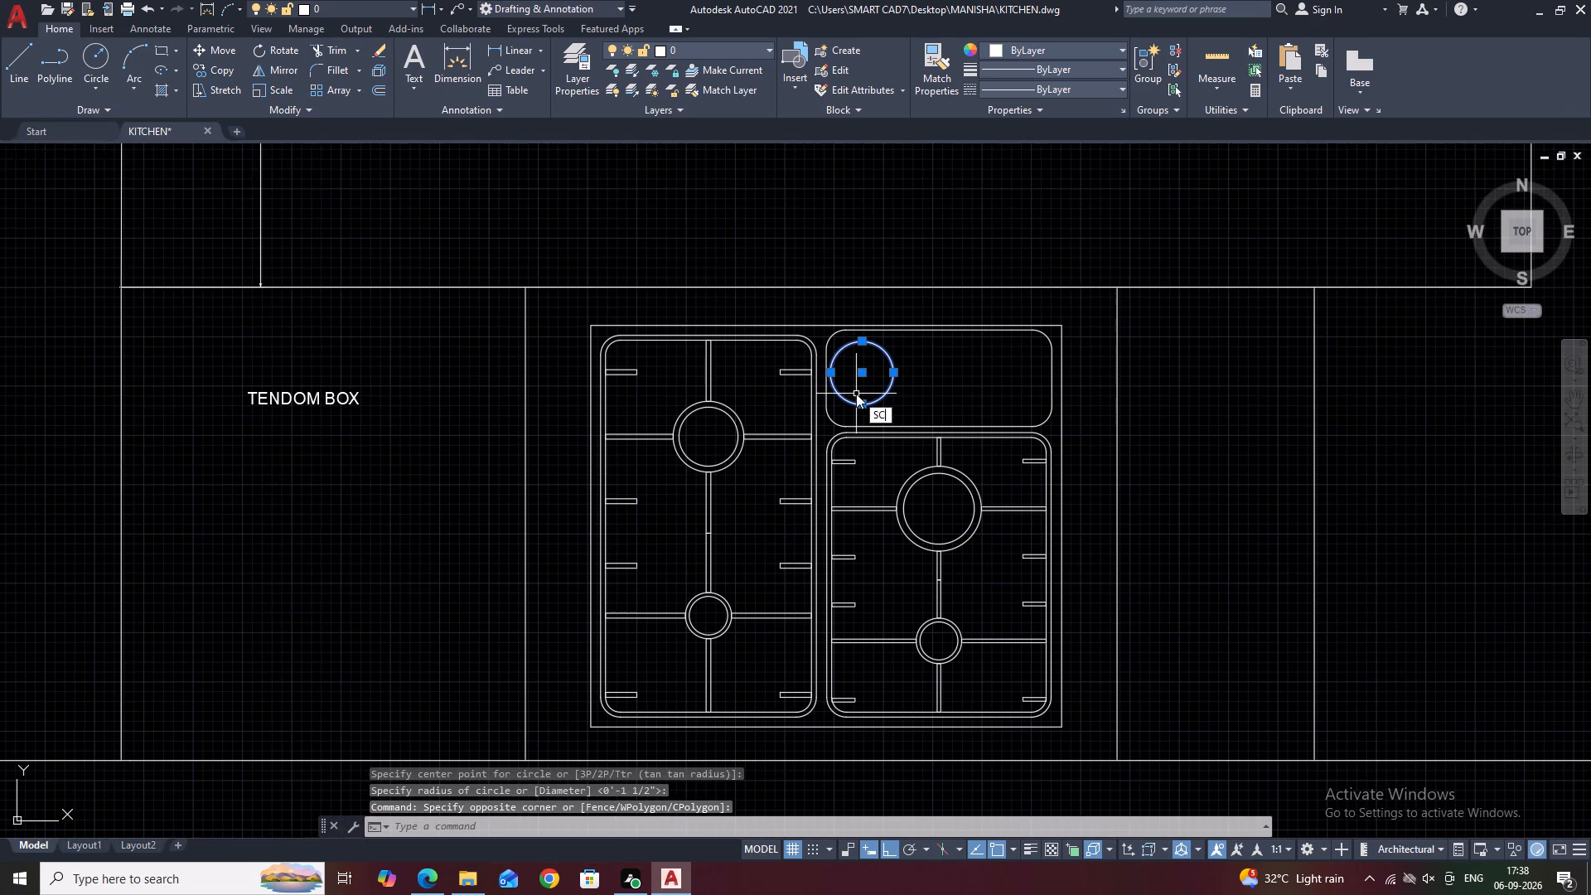
key(space)
scroll(877, 376, up, 1)
click(855, 372)
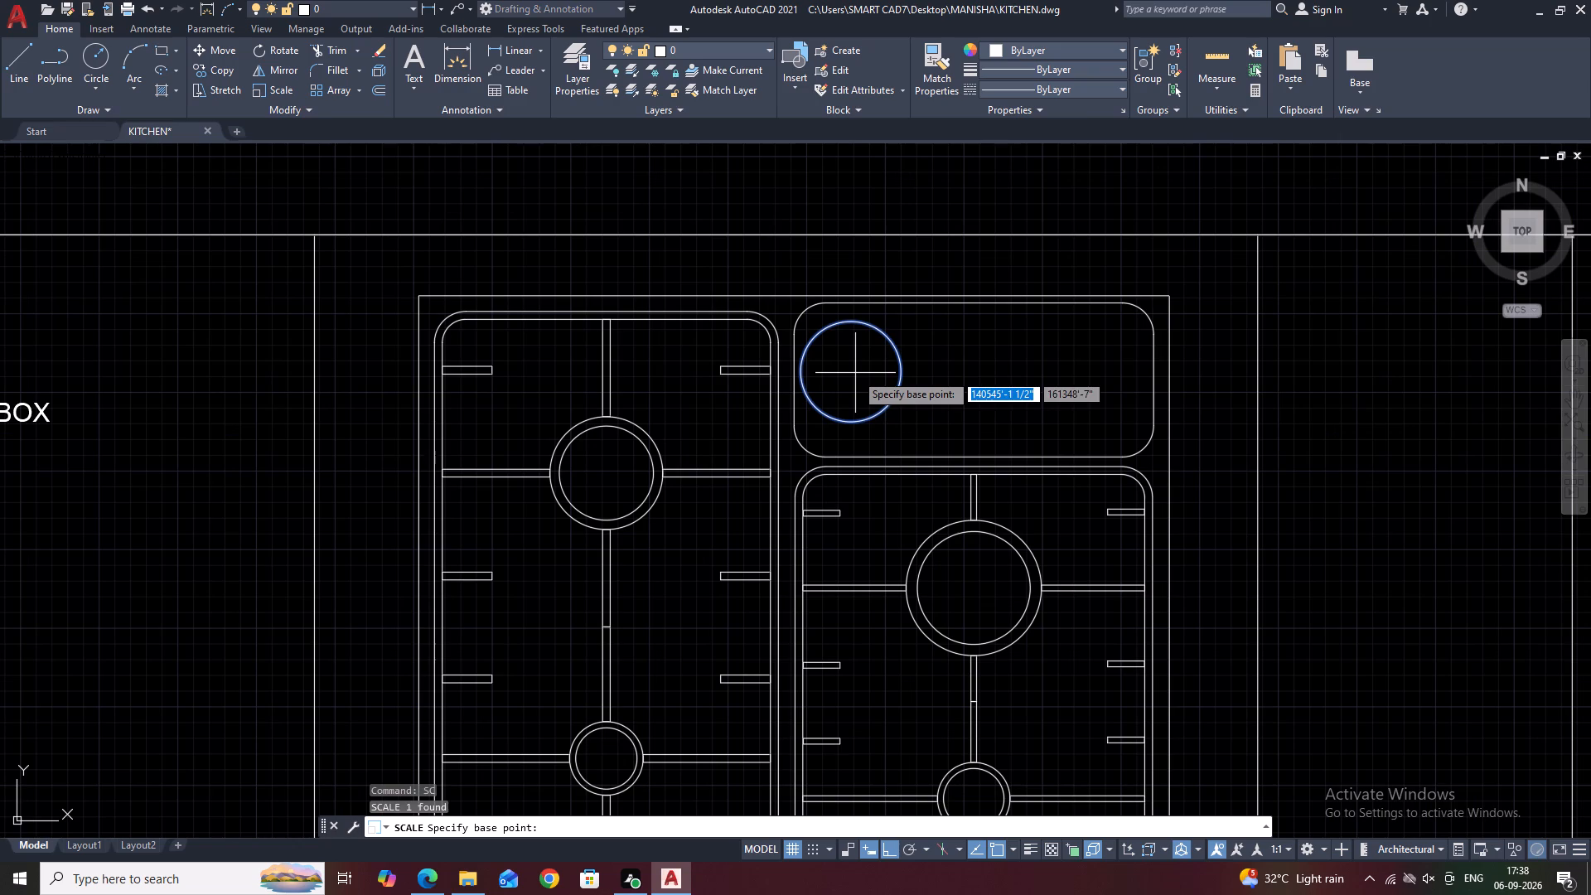
click(887, 393)
Scale the circle down a second time about its centre, leaving a wider gap to the rounded rectangle's edges.
drag(898, 414, 897, 412)
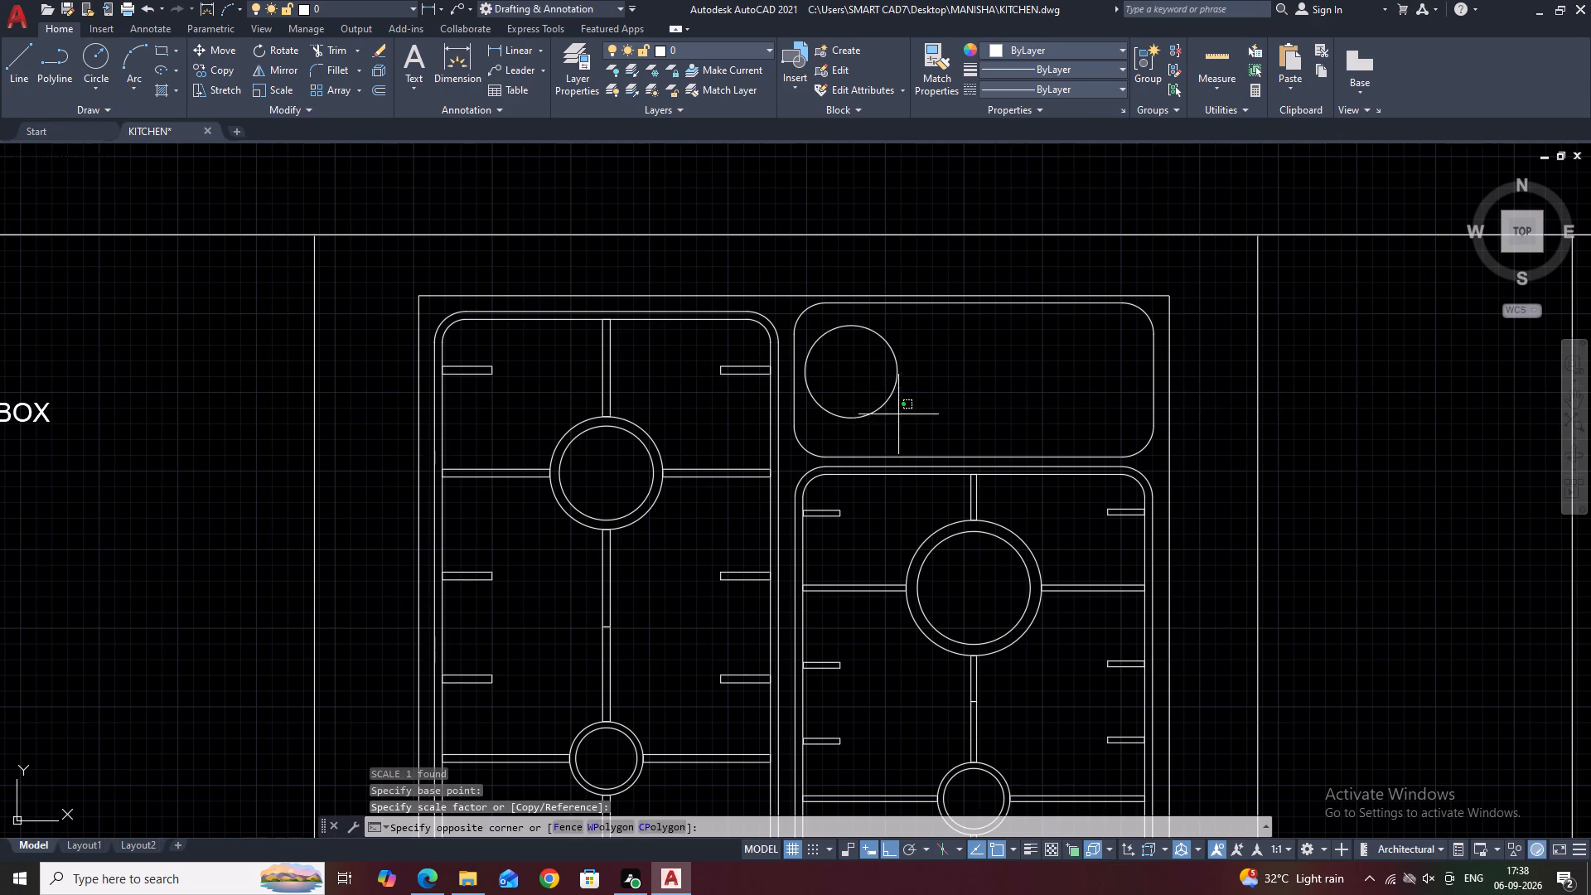
drag(897, 412, 891, 404)
click(873, 381)
text(SC)
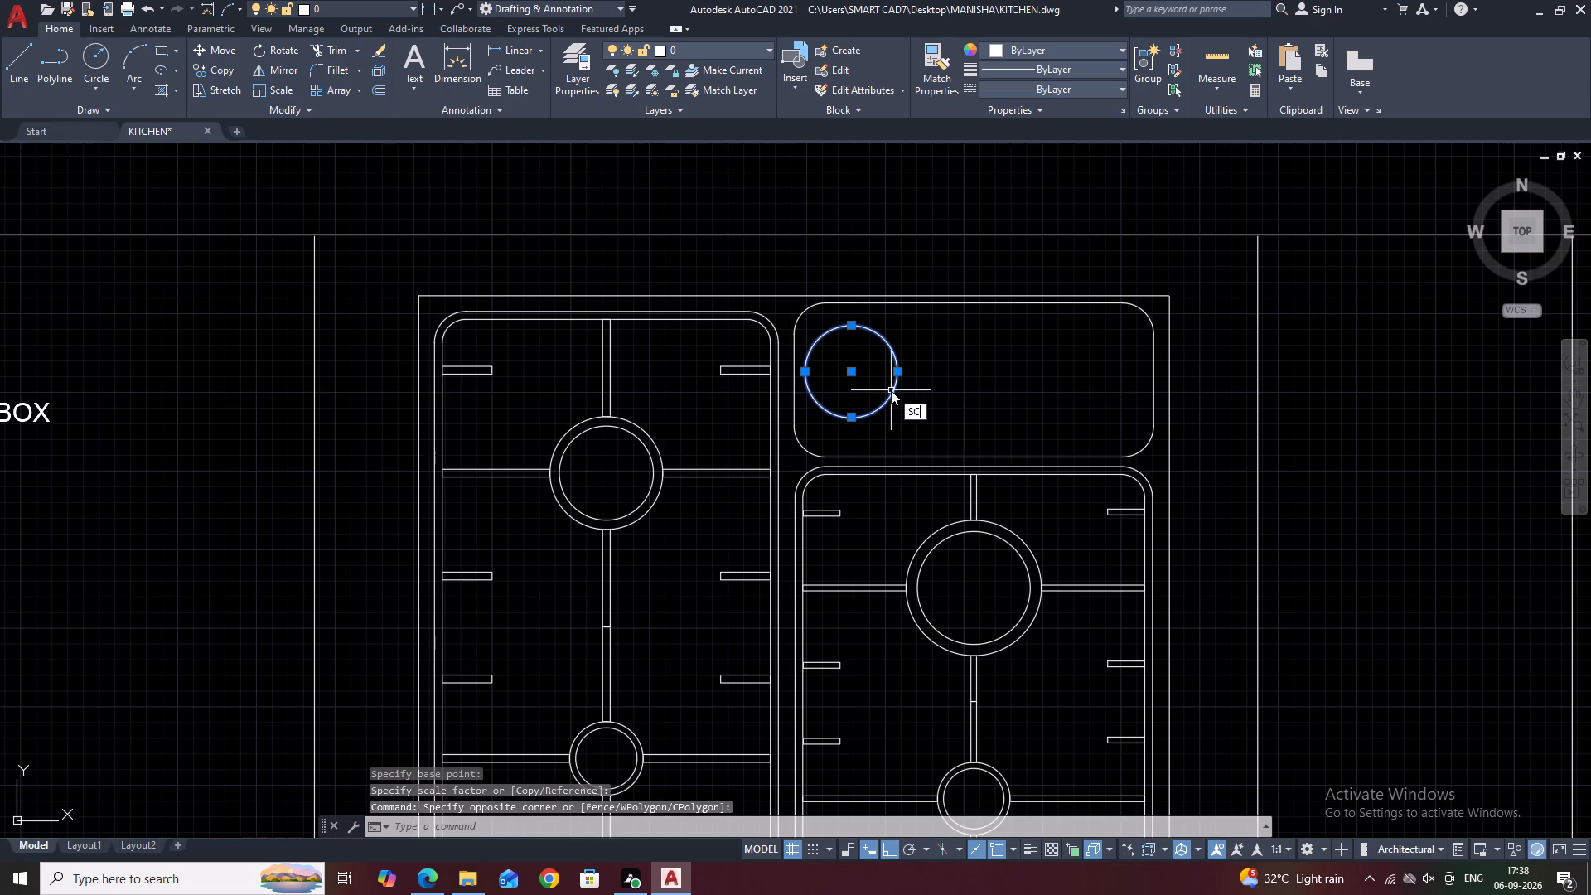
key(space)
click(859, 370)
click(884, 384)
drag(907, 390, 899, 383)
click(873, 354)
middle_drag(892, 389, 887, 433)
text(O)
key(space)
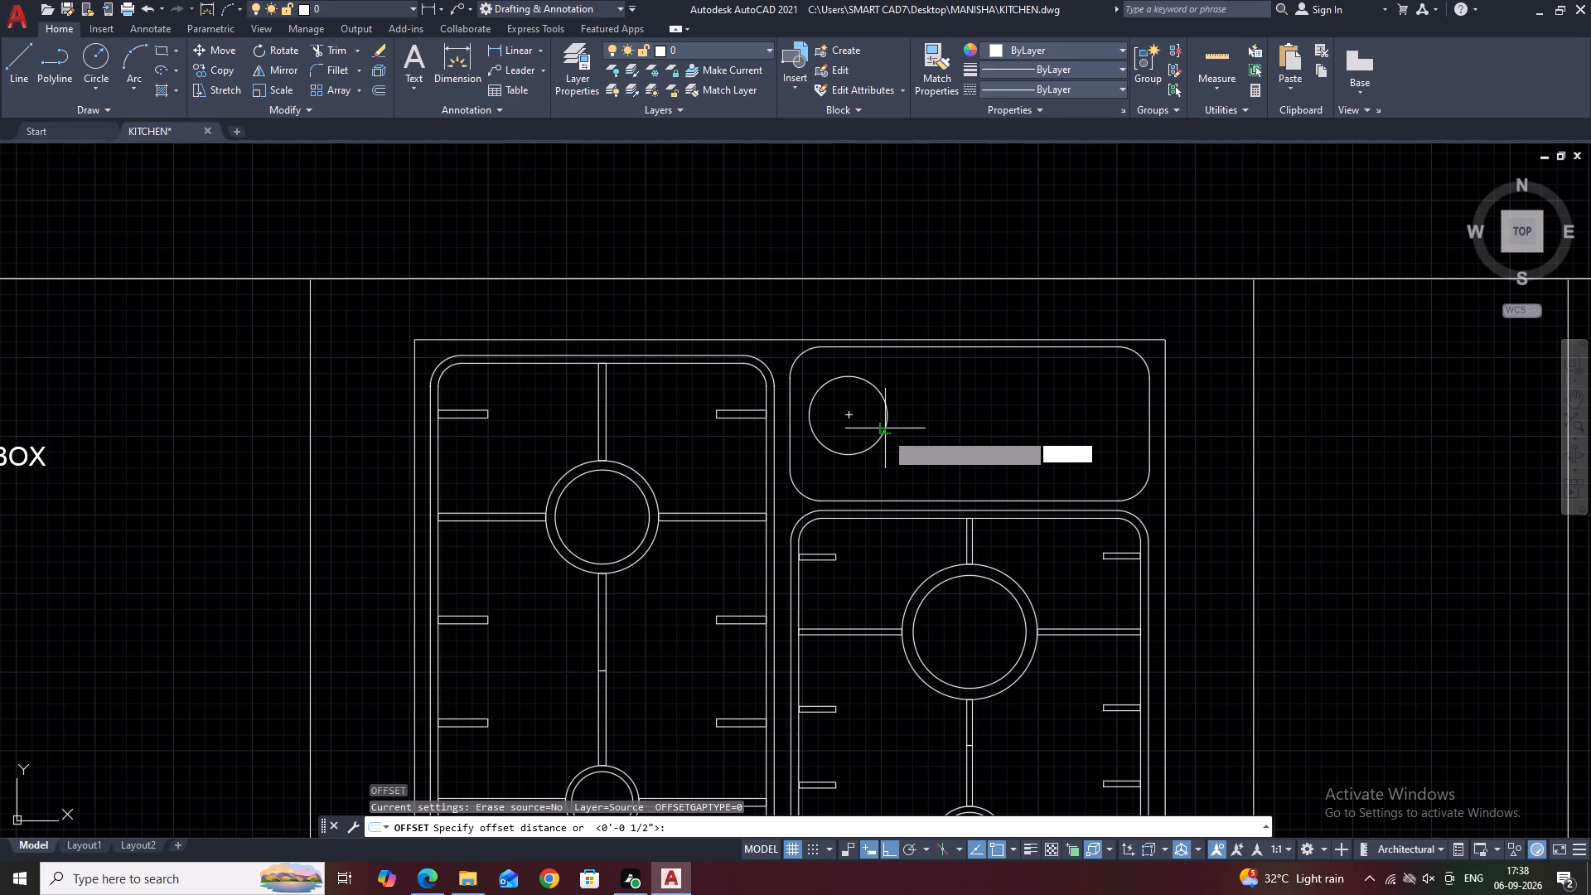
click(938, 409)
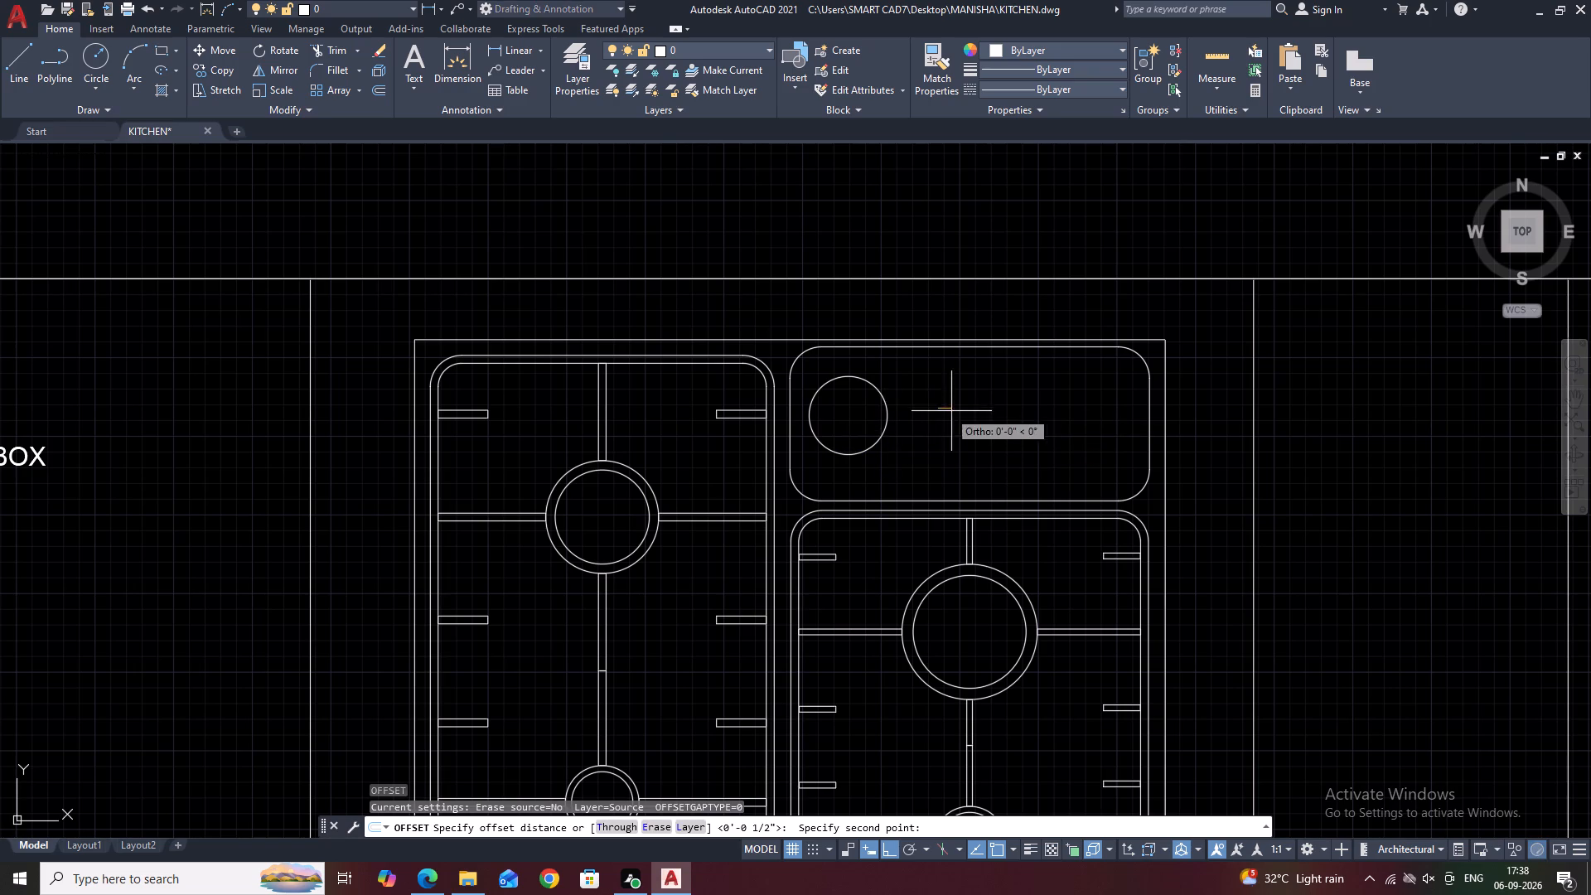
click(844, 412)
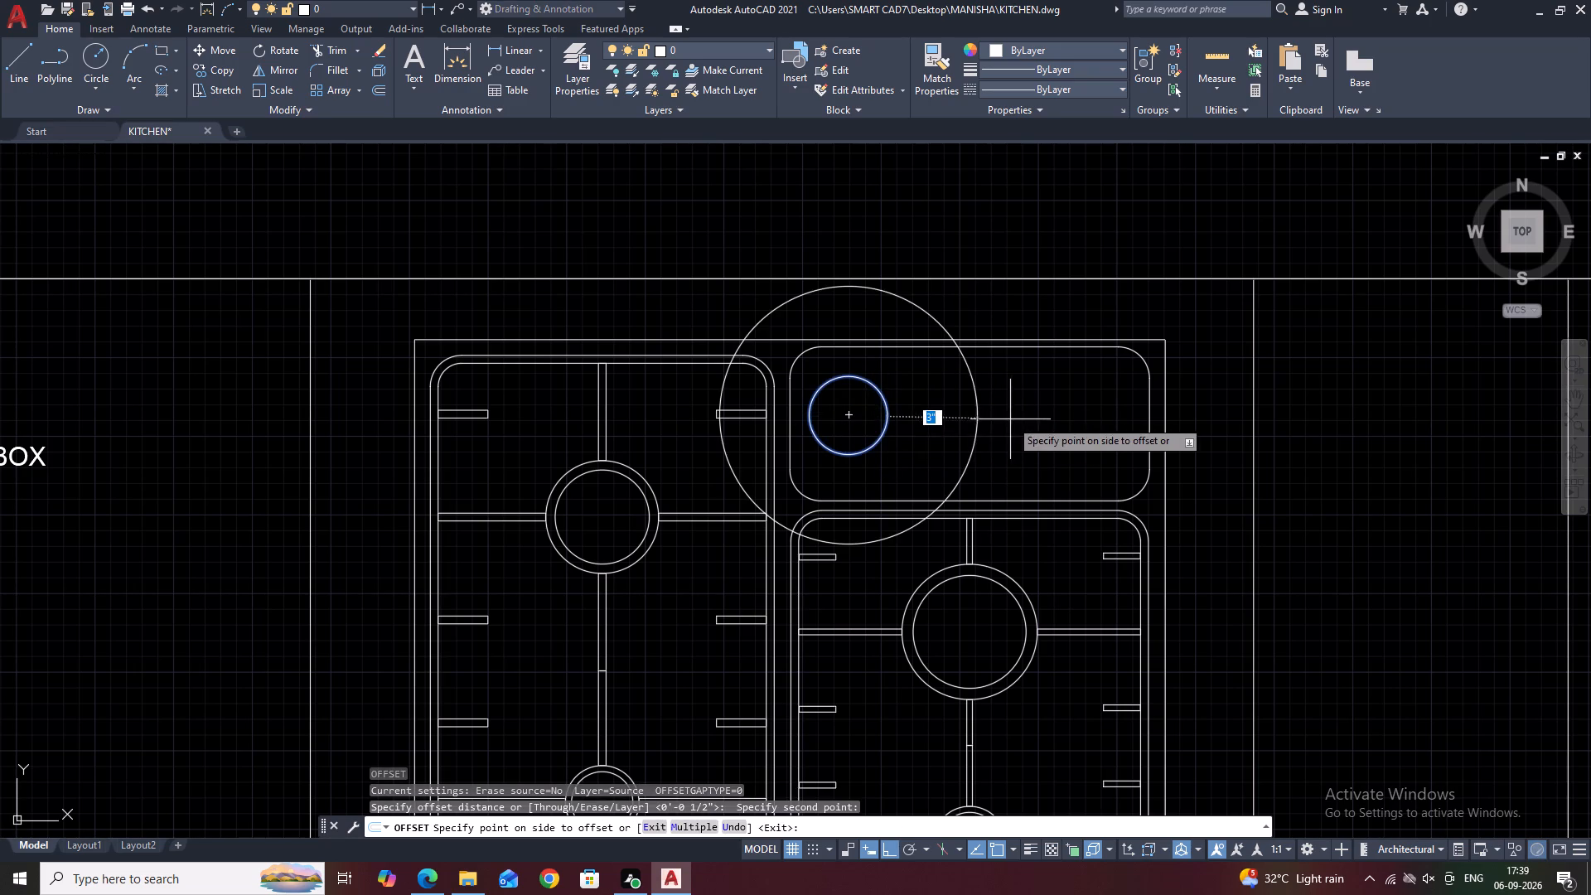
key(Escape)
Copy the circle twice horizontally to make an evenly spaced row of three, the farthest copy about 7" from the original.
click(899, 418)
click(858, 388)
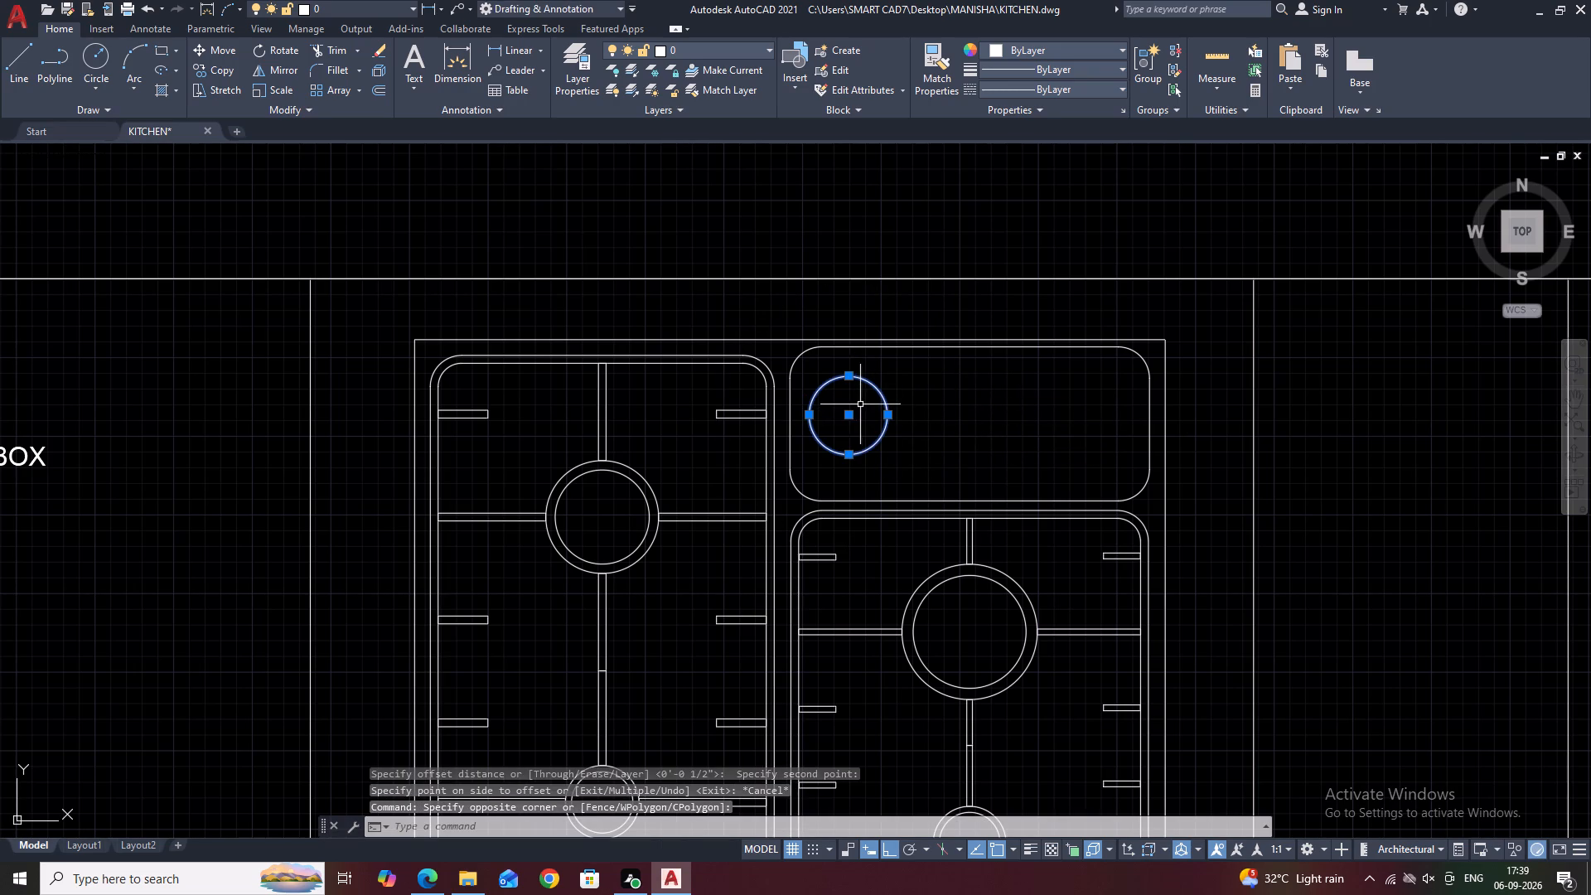
key(c)
key(o)
key(space)
click(881, 412)
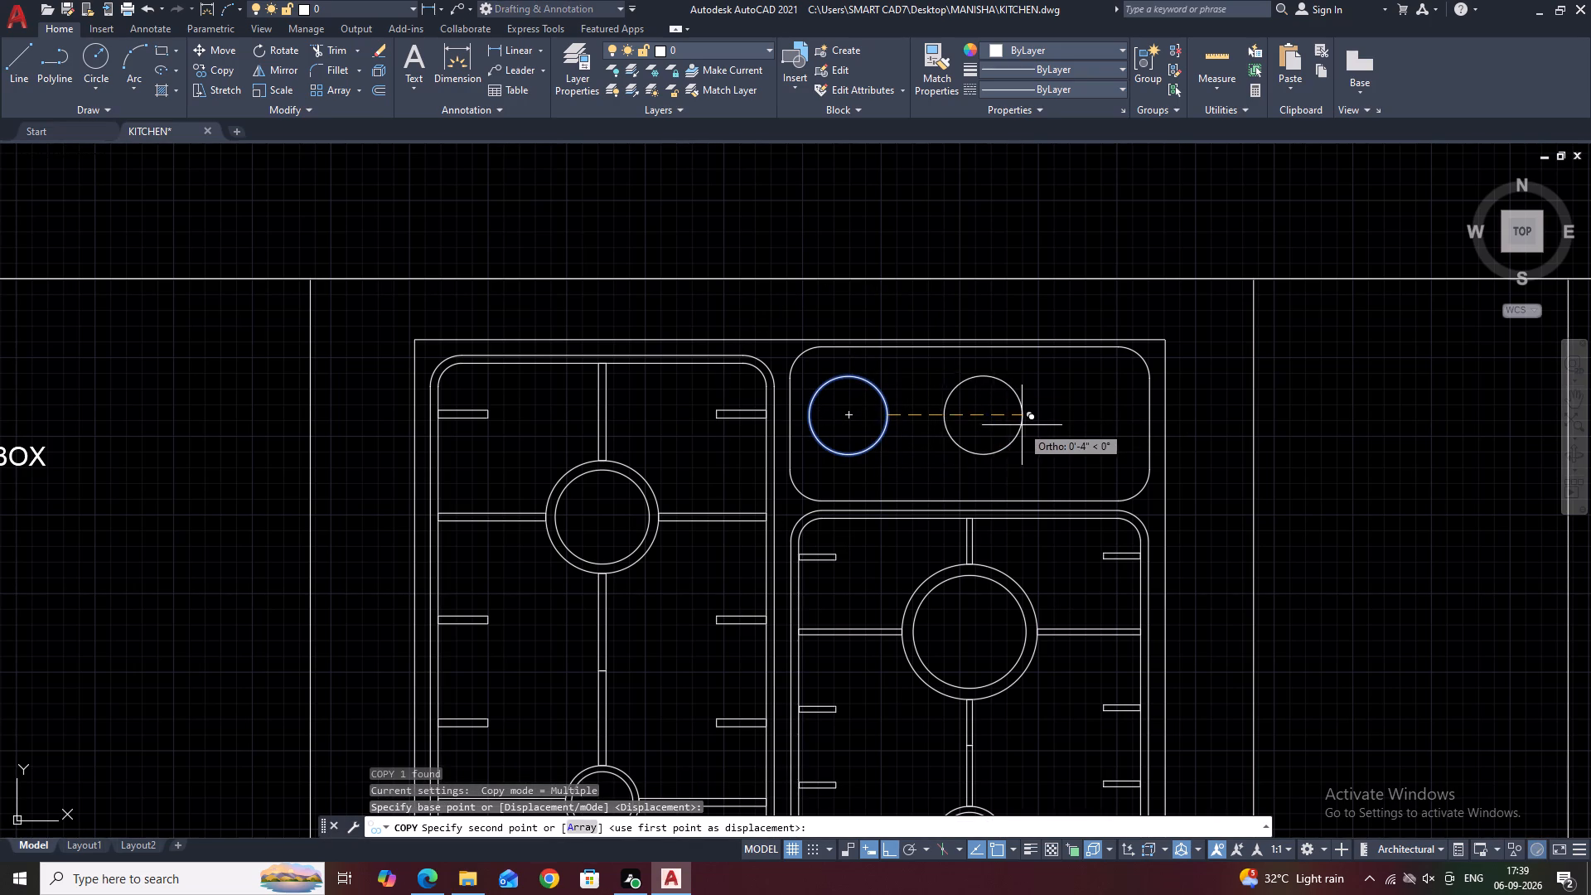
click(999, 423)
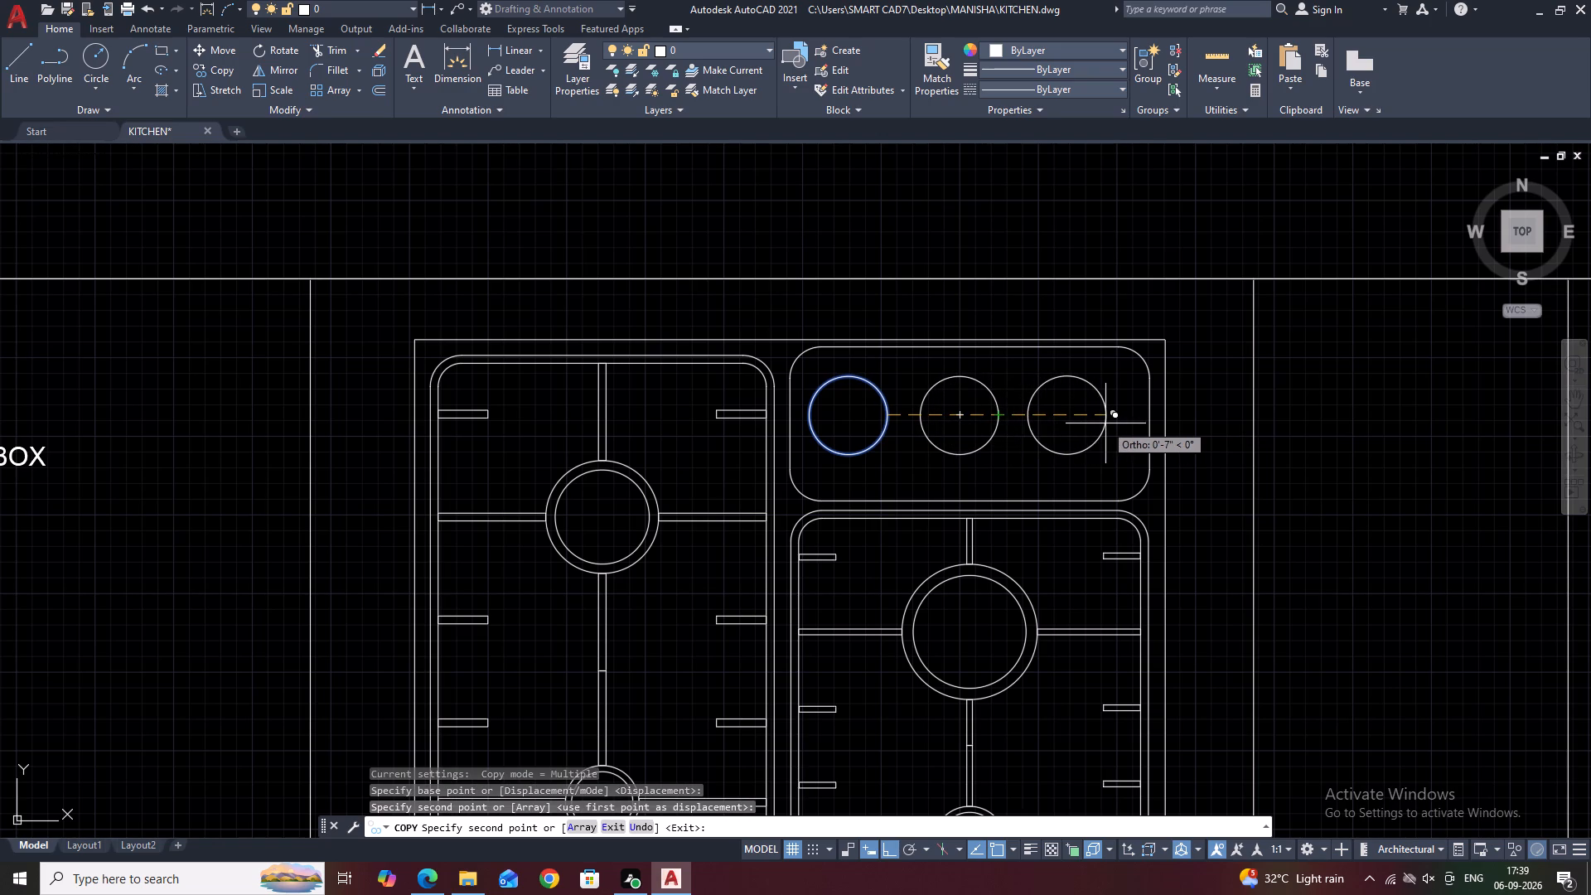
click(1106, 423)
key(Escape)
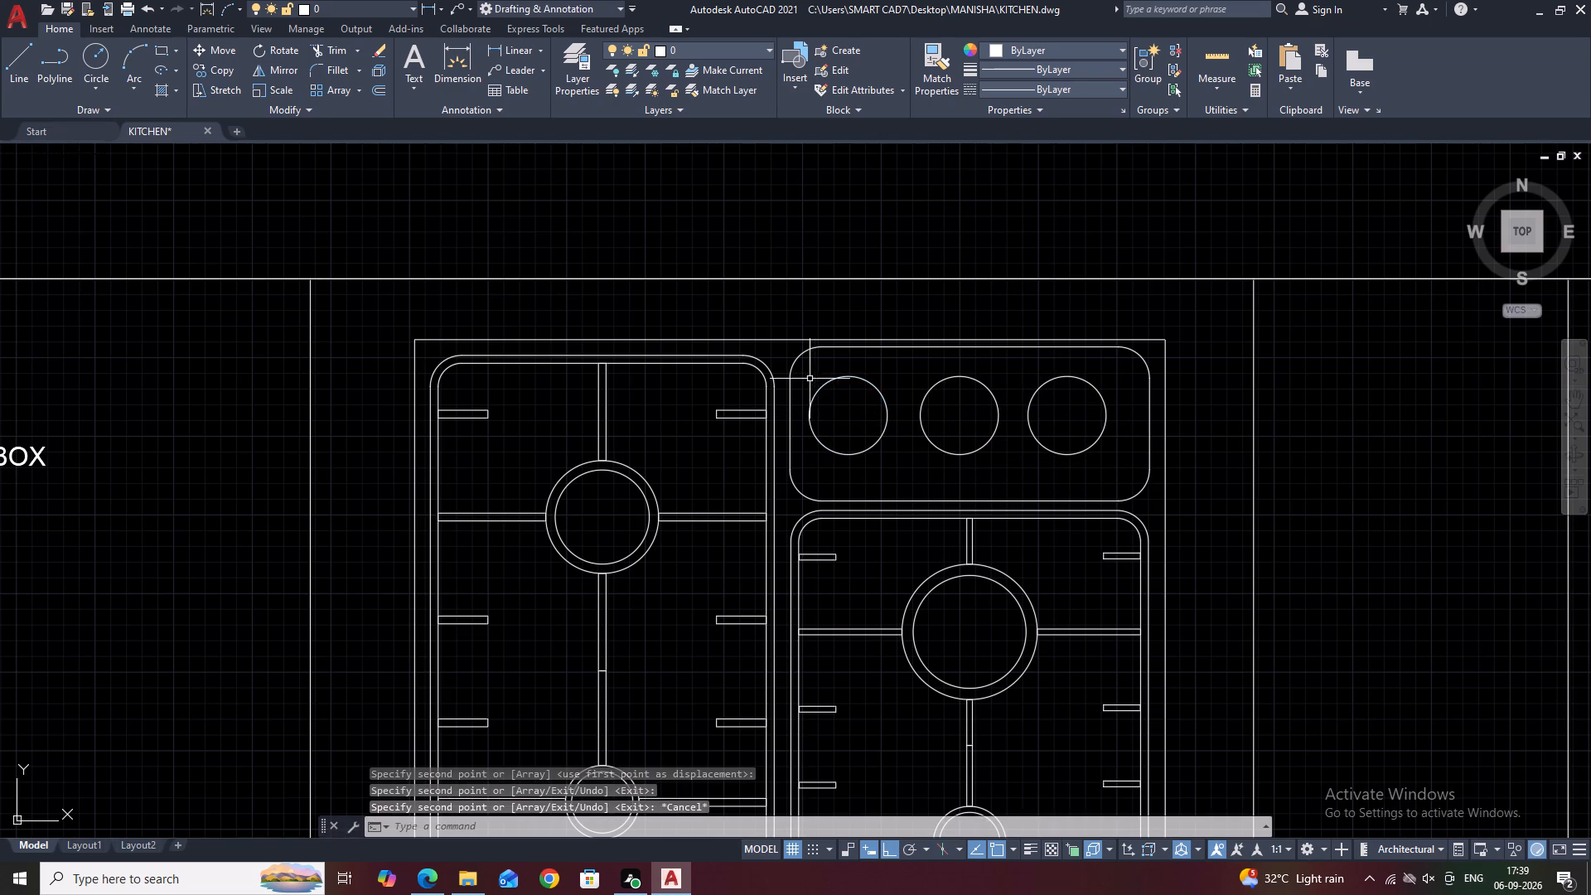
Move the row of three circles about 1" to the right within the rounded rectangle.
click(803, 371)
click(1133, 468)
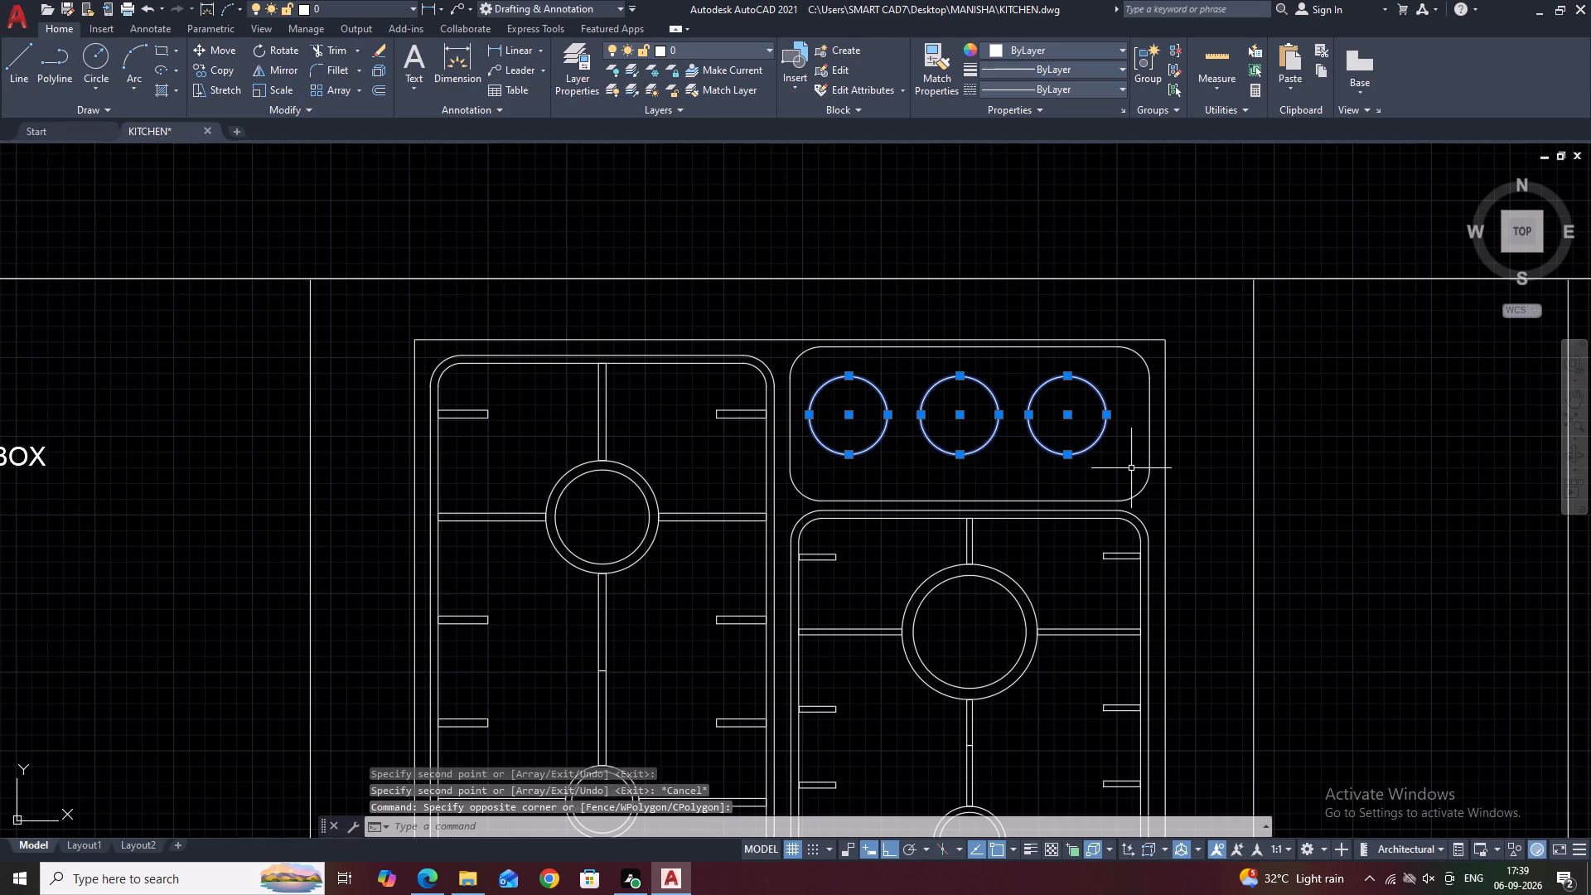
key(m)
key(space)
click(1166, 442)
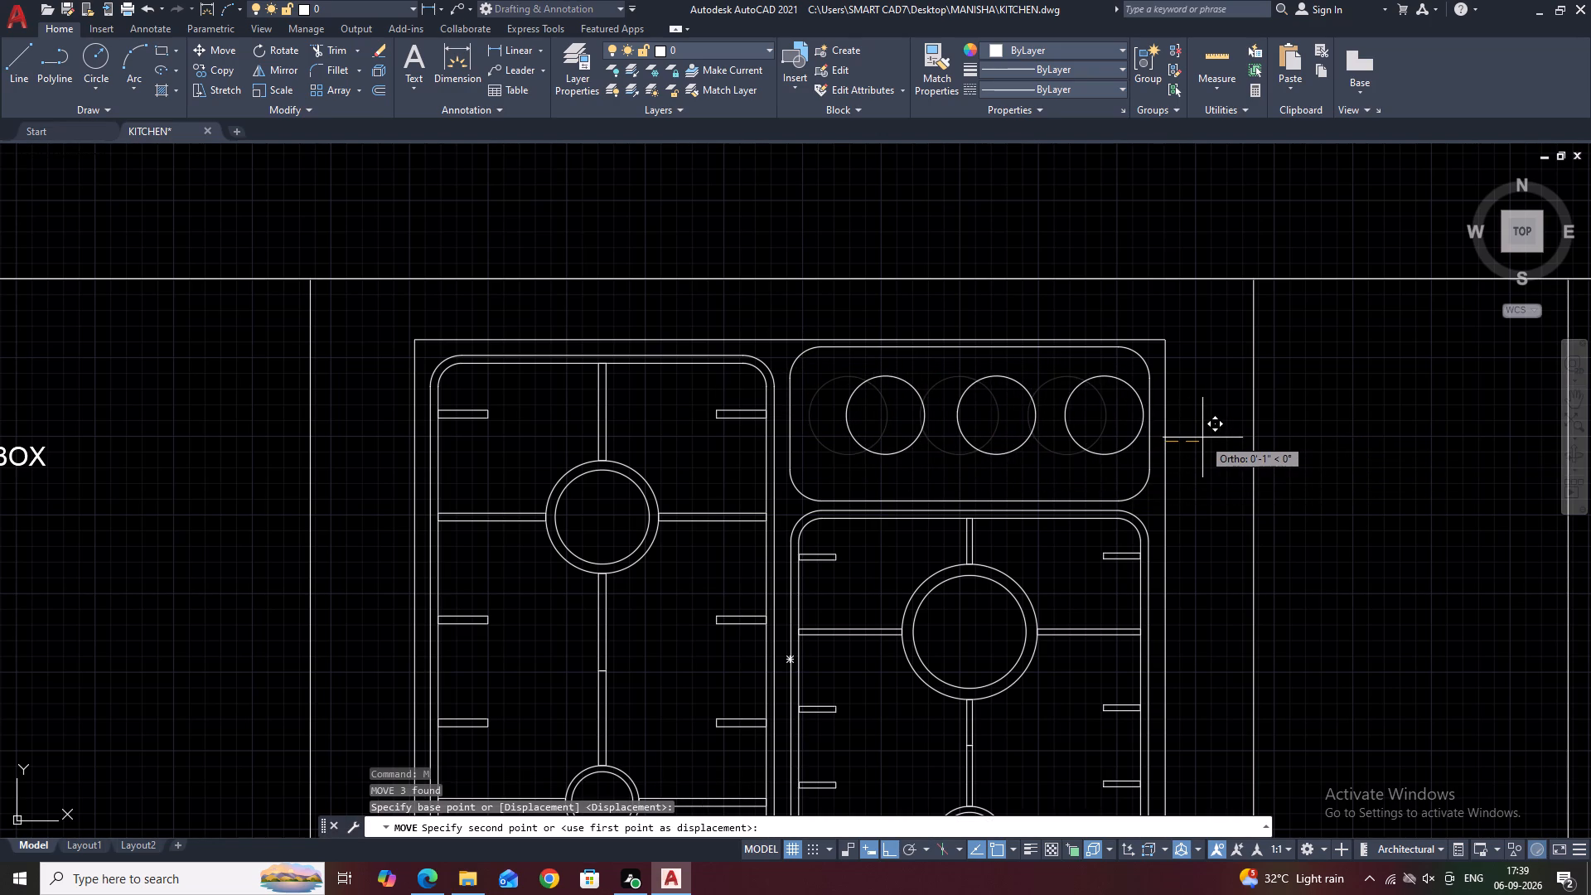
click(1196, 439)
Copy the short top left strip of the panel below straight up into the rounded rectangle, beside the first circle.
scroll(828, 563, up, 1)
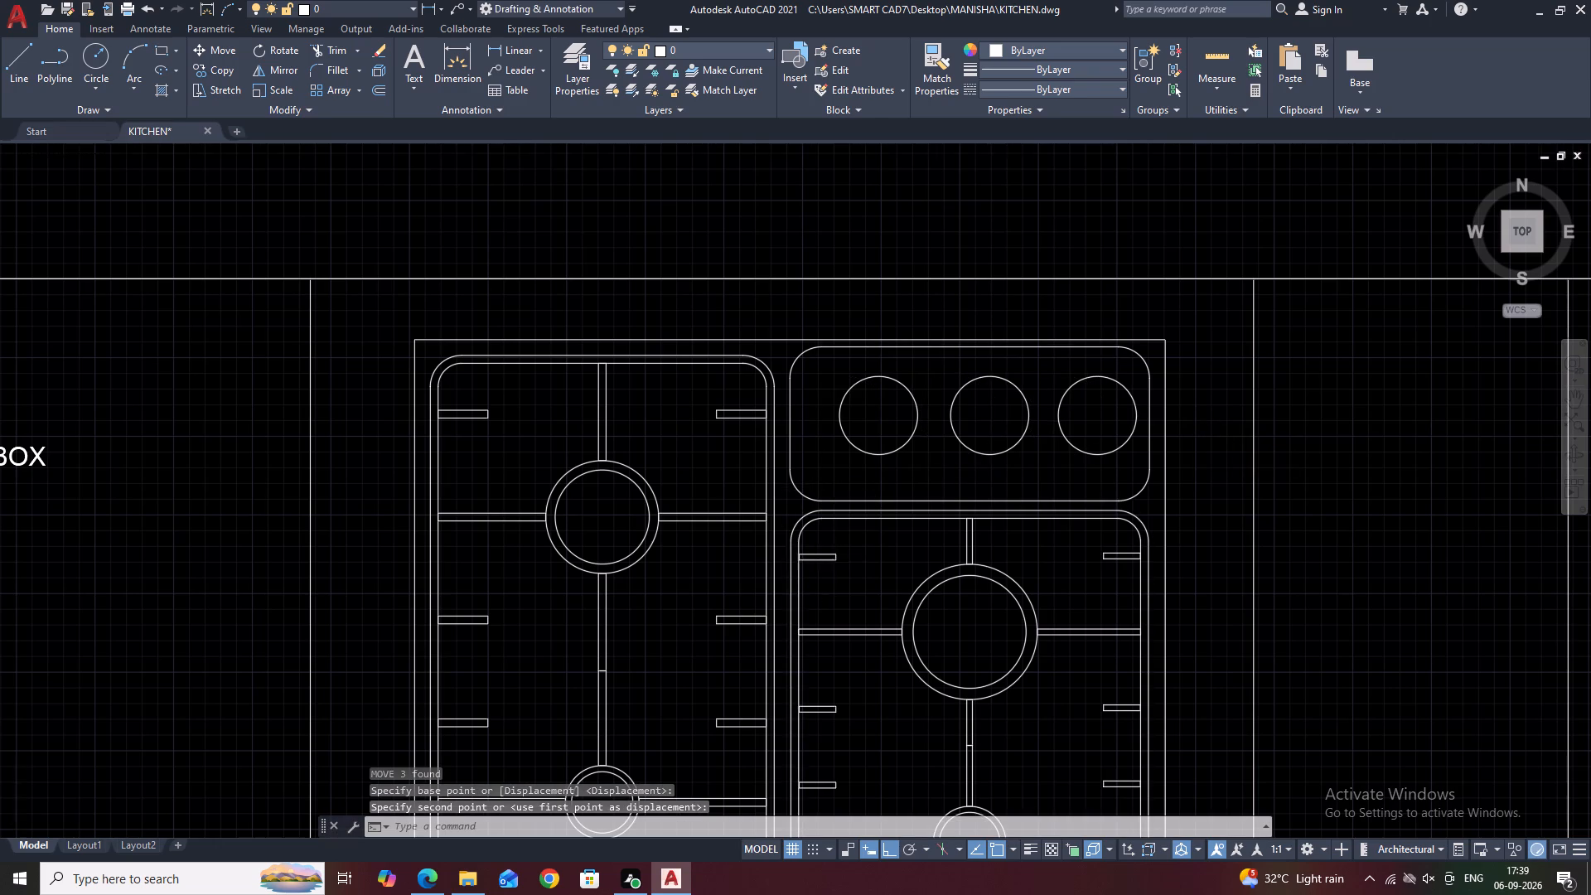
drag(856, 610, 825, 562)
click(820, 546)
middle_drag(844, 567, 851, 603)
key(c)
text(O)
key(space)
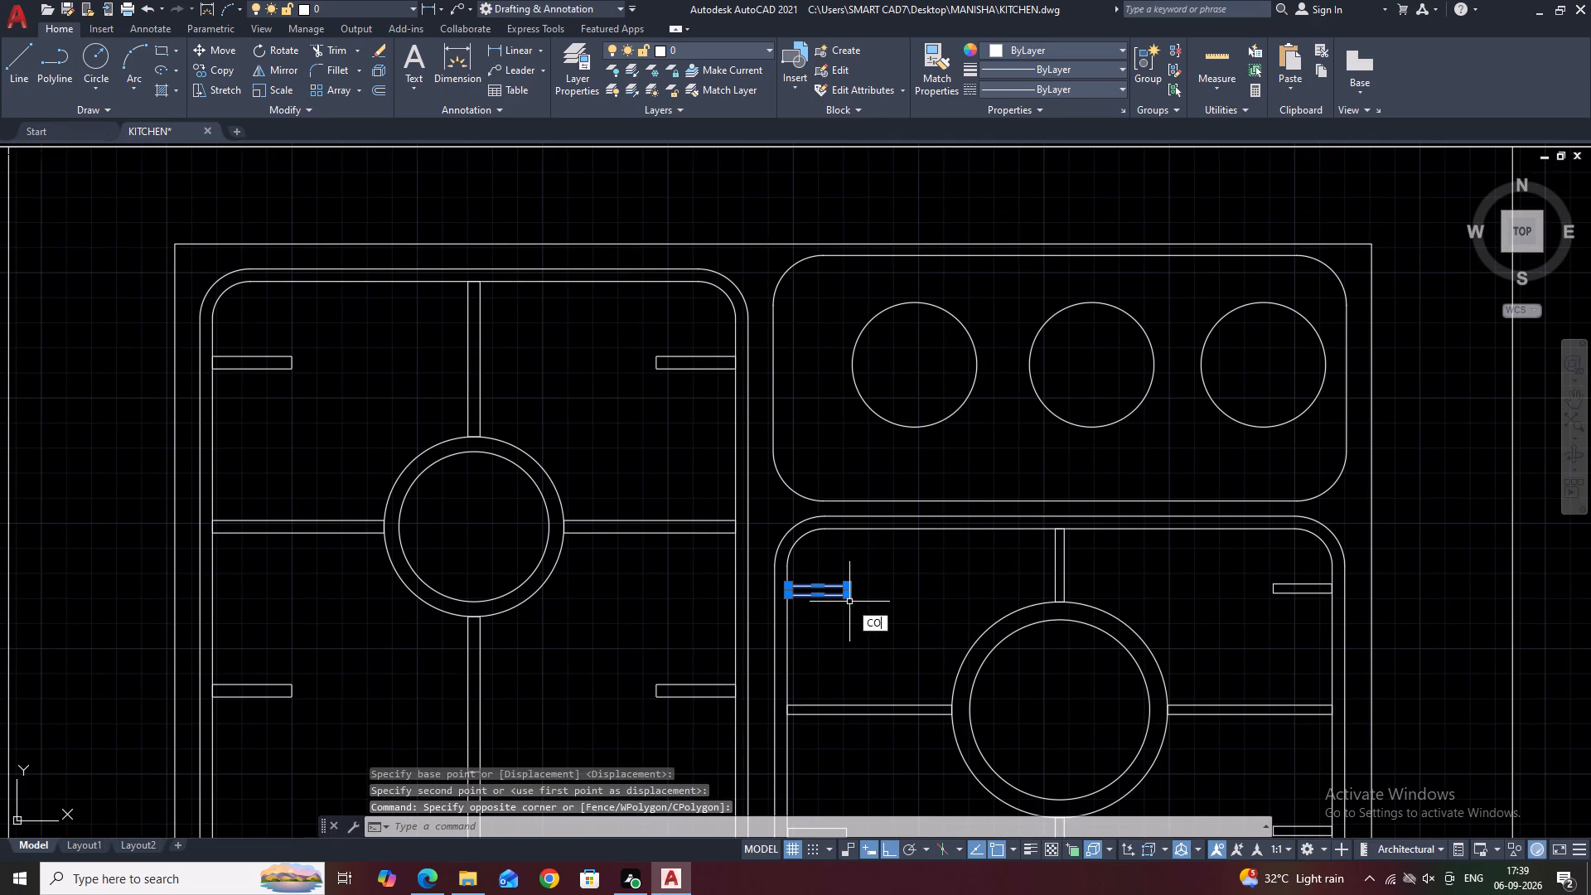
click(861, 592)
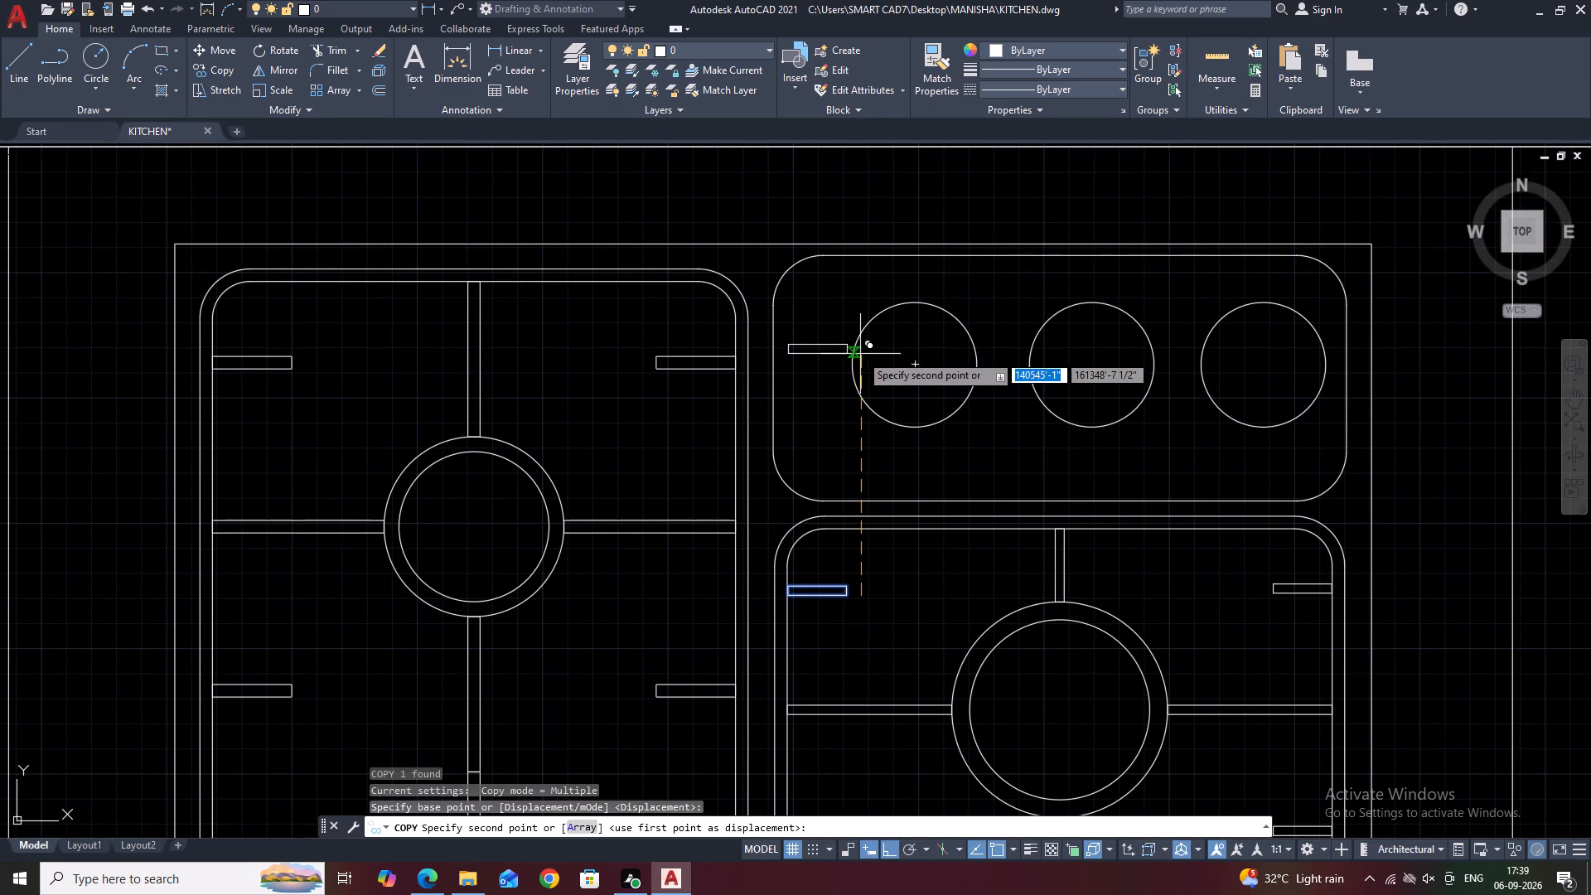
click(859, 354)
key(Escape)
Move the copied short strip down slightly so it lines up near the centre height of the three circles.
drag(820, 327, 816, 344)
click(806, 376)
middle_drag(807, 336, 797, 326)
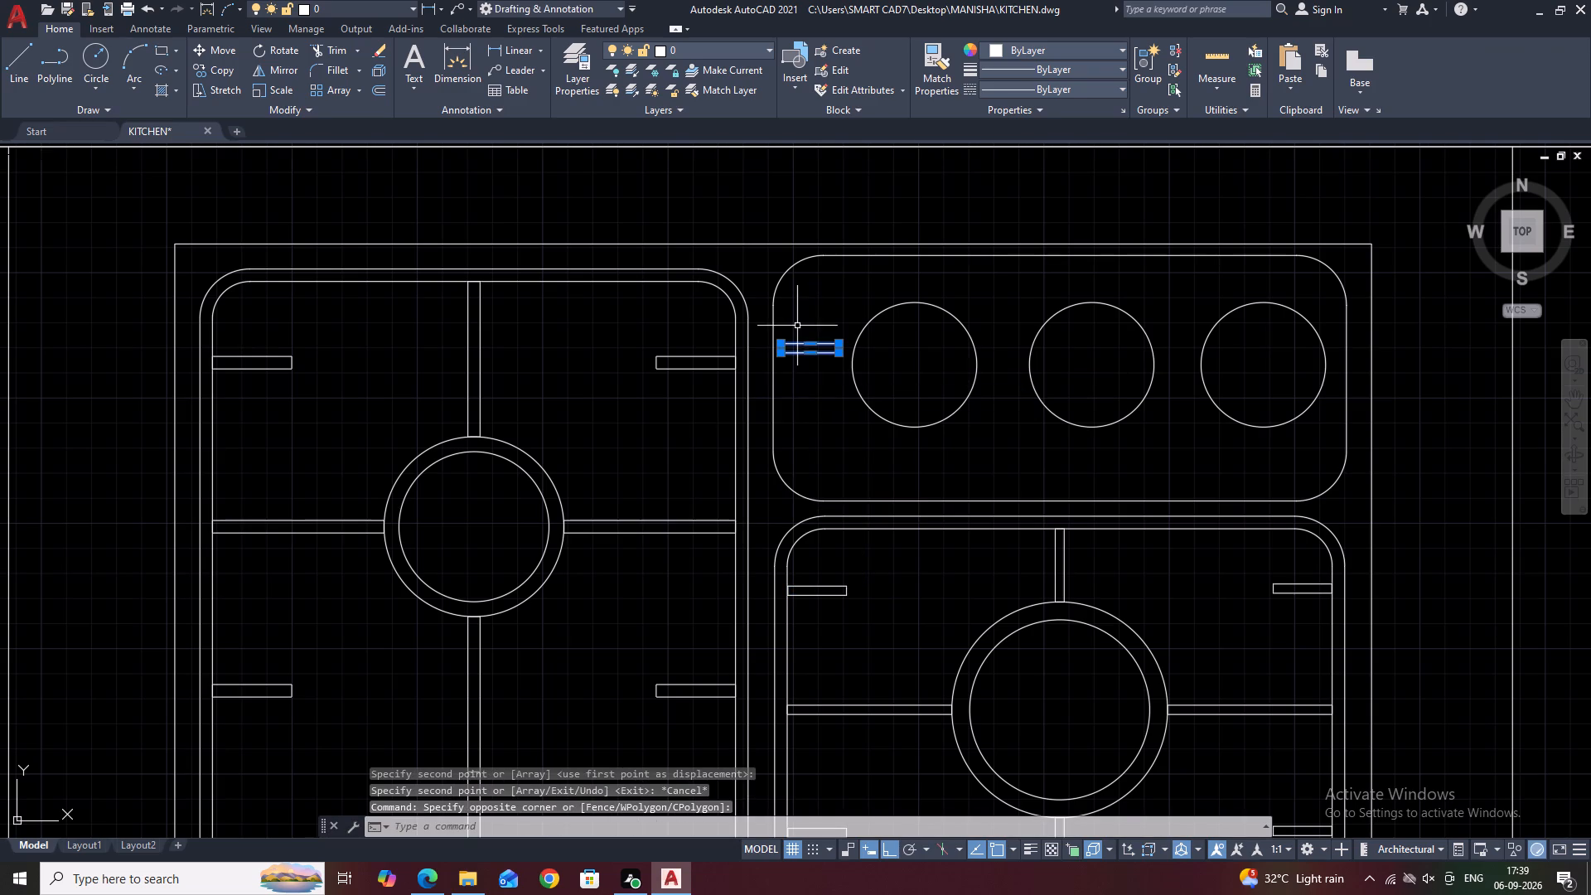
middle_drag(797, 326, 836, 430)
text(M)
key(space)
scroll(831, 465, up, 2)
click(856, 448)
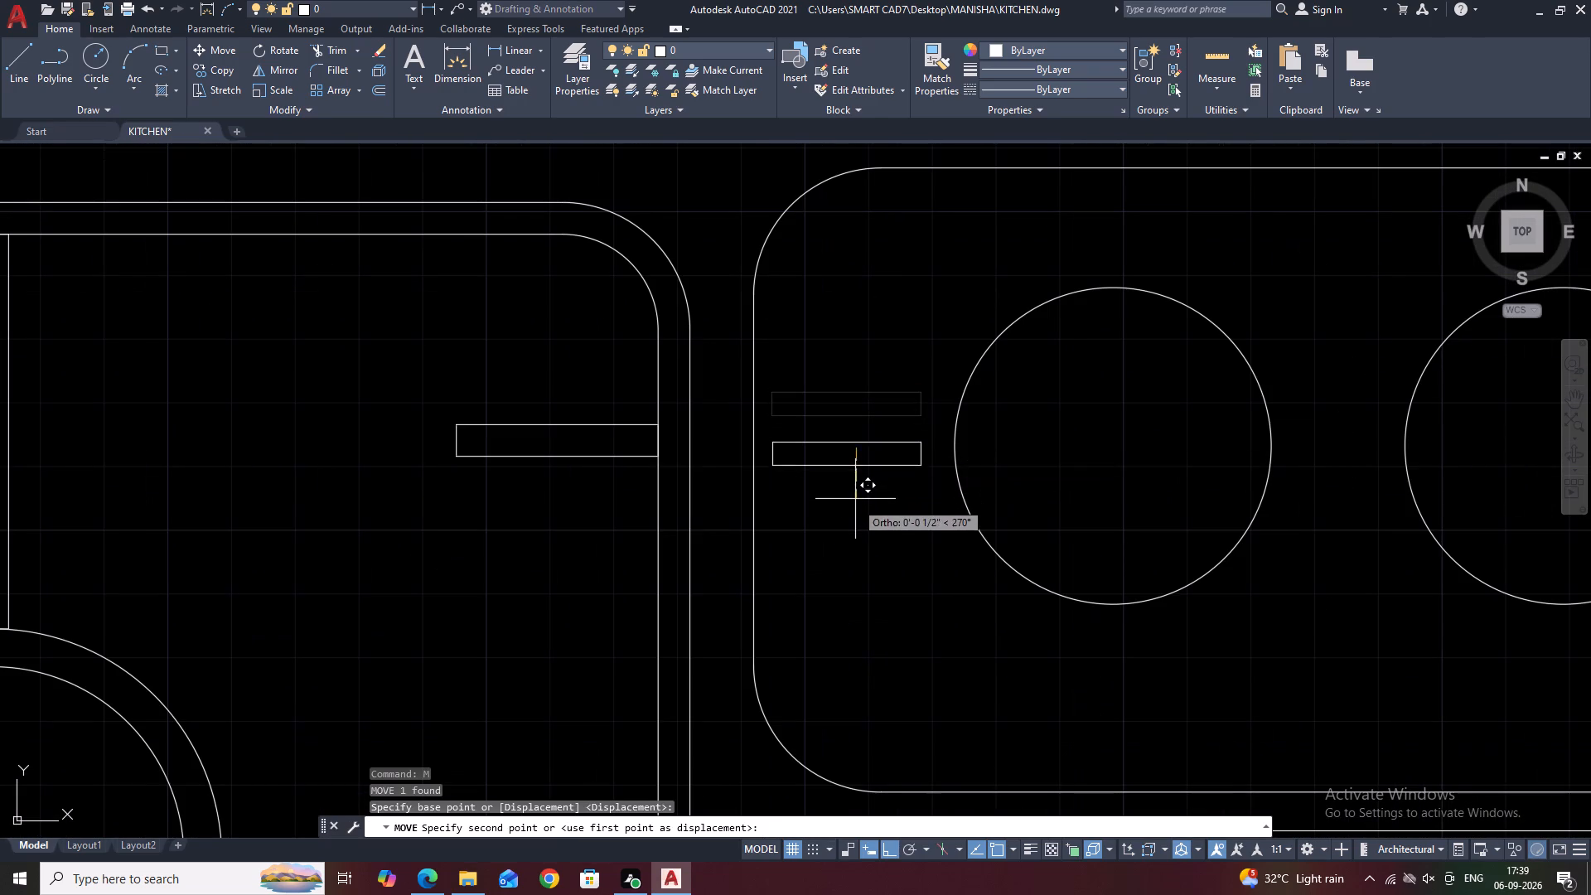
click(855, 512)
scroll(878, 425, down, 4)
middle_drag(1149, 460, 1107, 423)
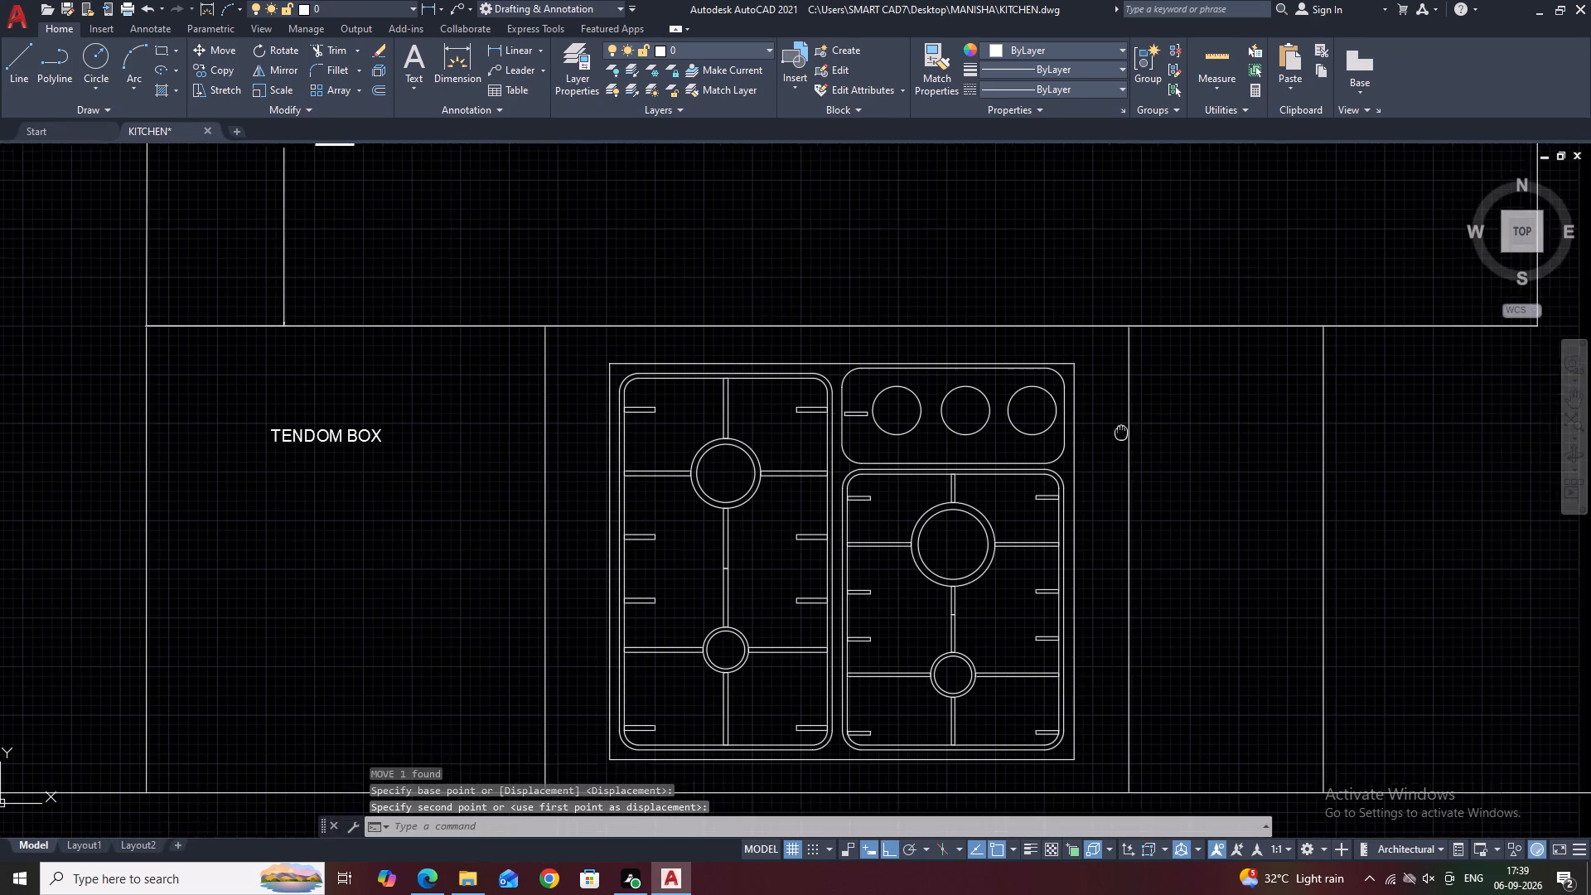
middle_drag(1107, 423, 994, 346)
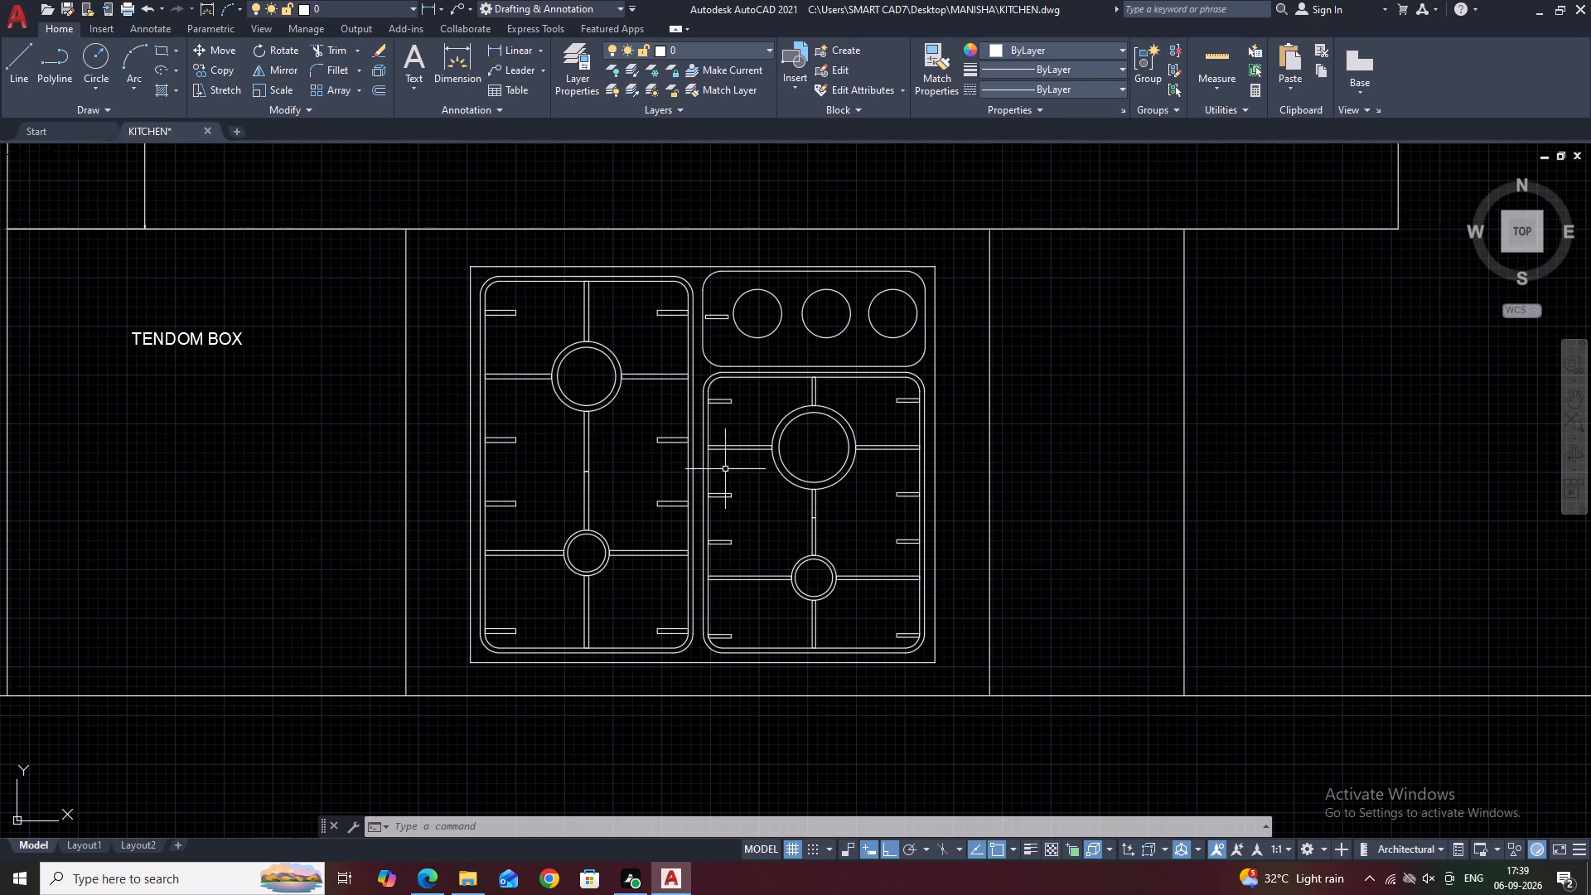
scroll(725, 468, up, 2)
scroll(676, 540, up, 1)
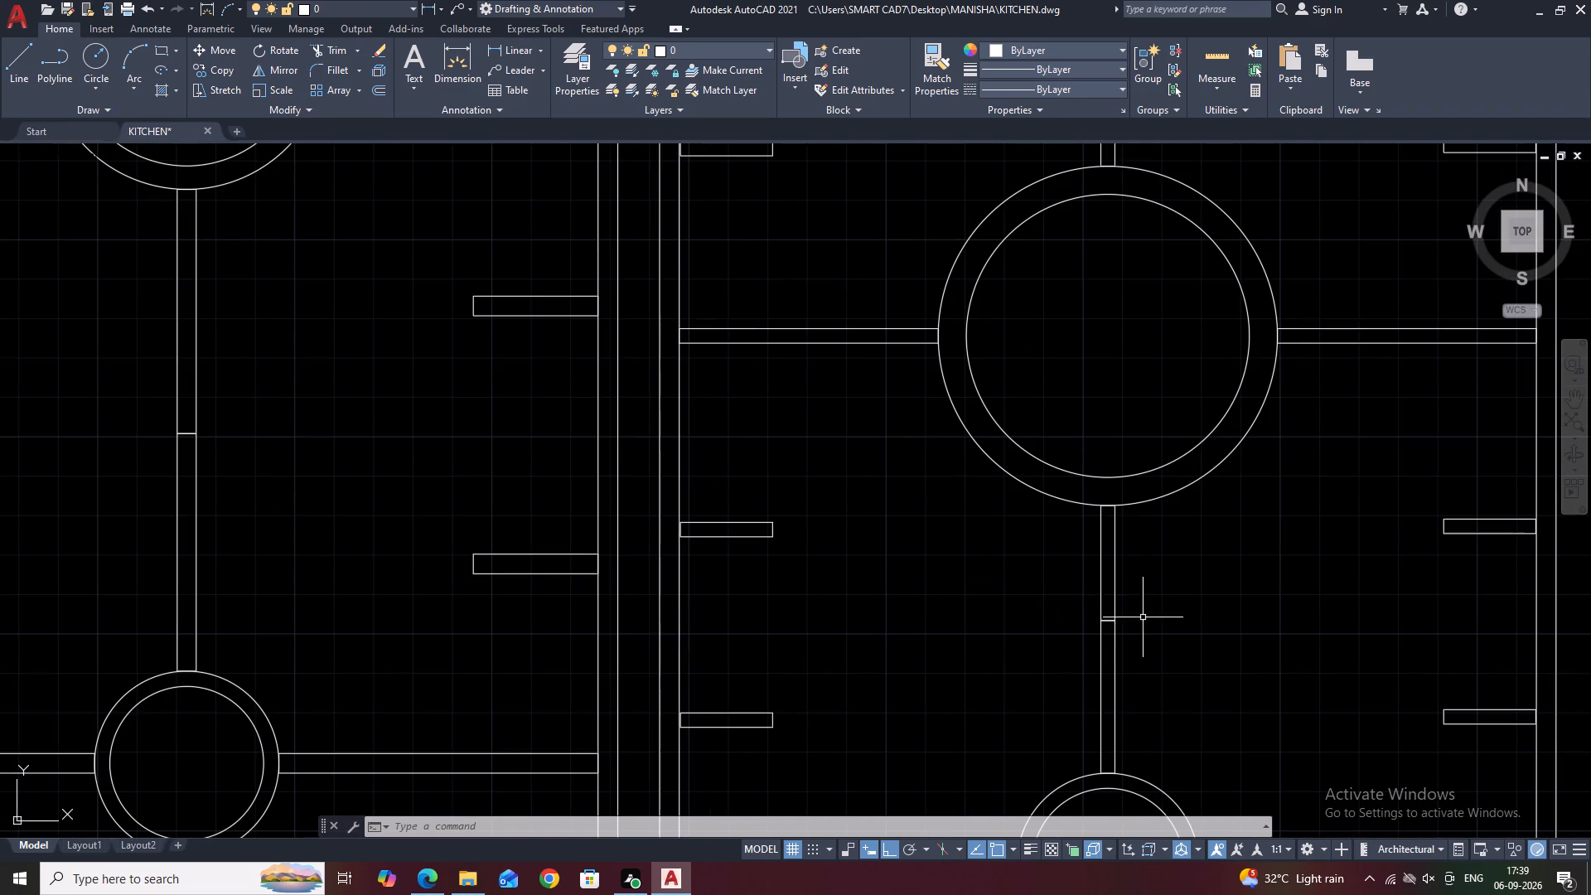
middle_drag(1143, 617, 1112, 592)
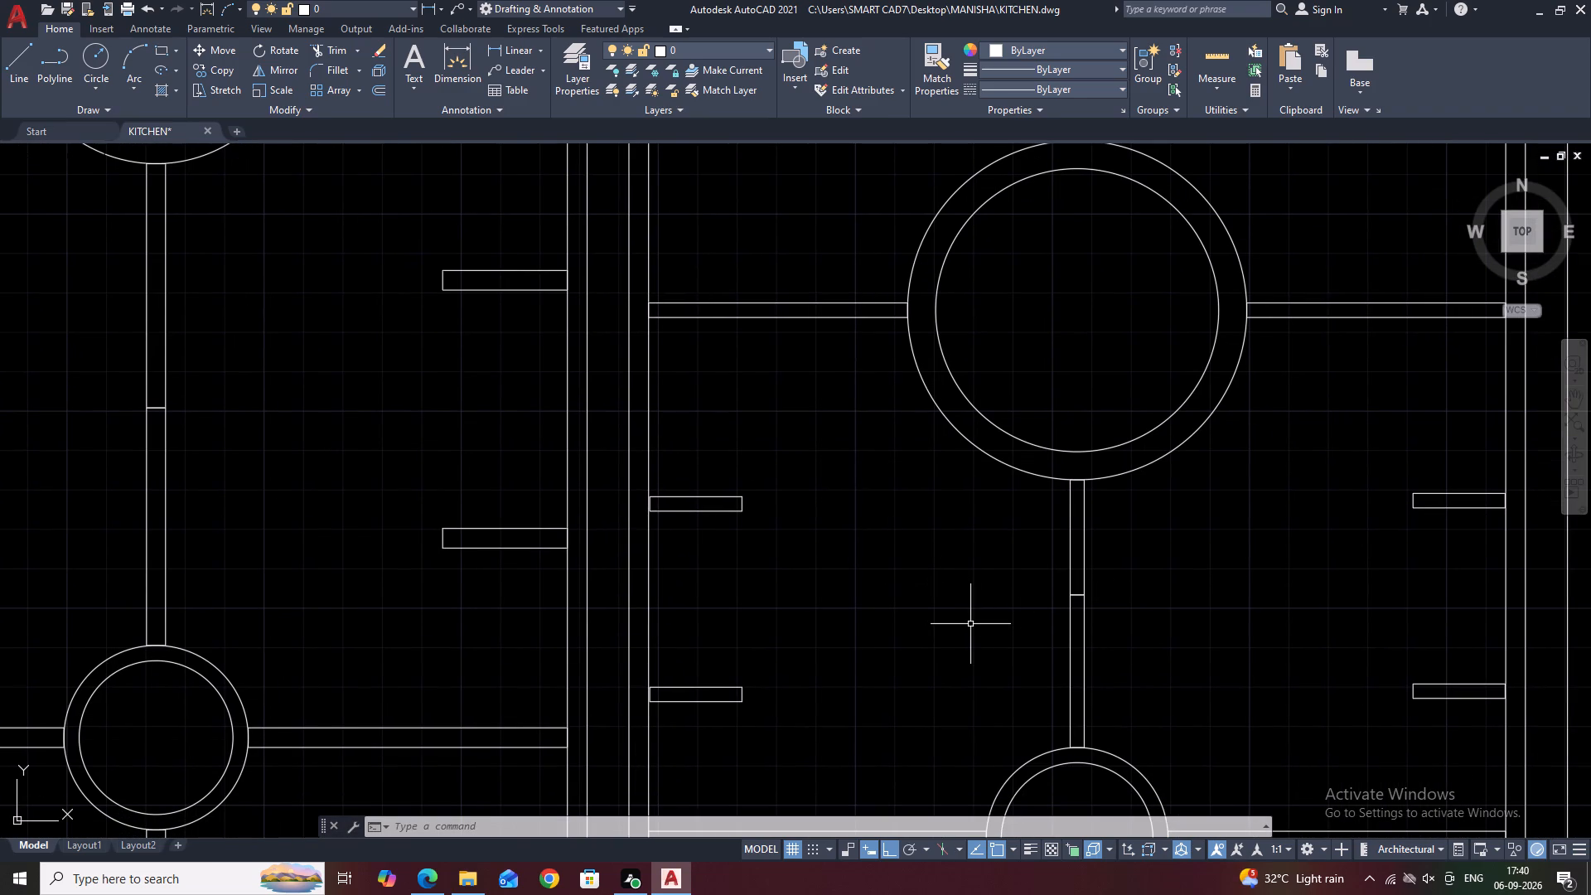
Examine the short cross line in the strip between the right panel's two circles and the hob's fit in the kitchen plan.
scroll(1069, 621, up, 2)
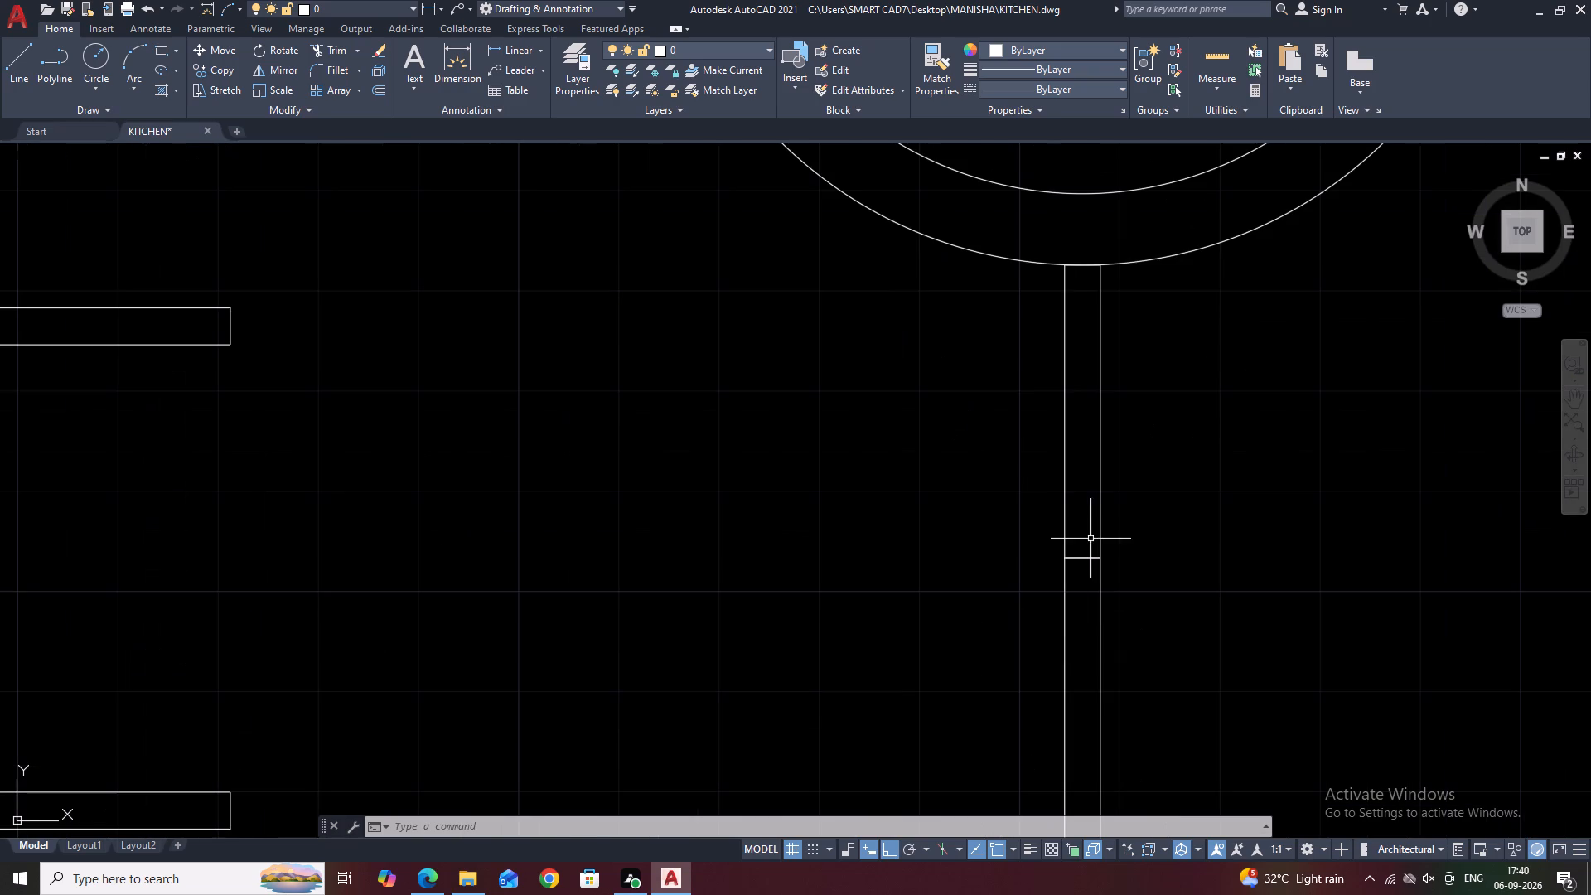
scroll(1084, 558, up, 2)
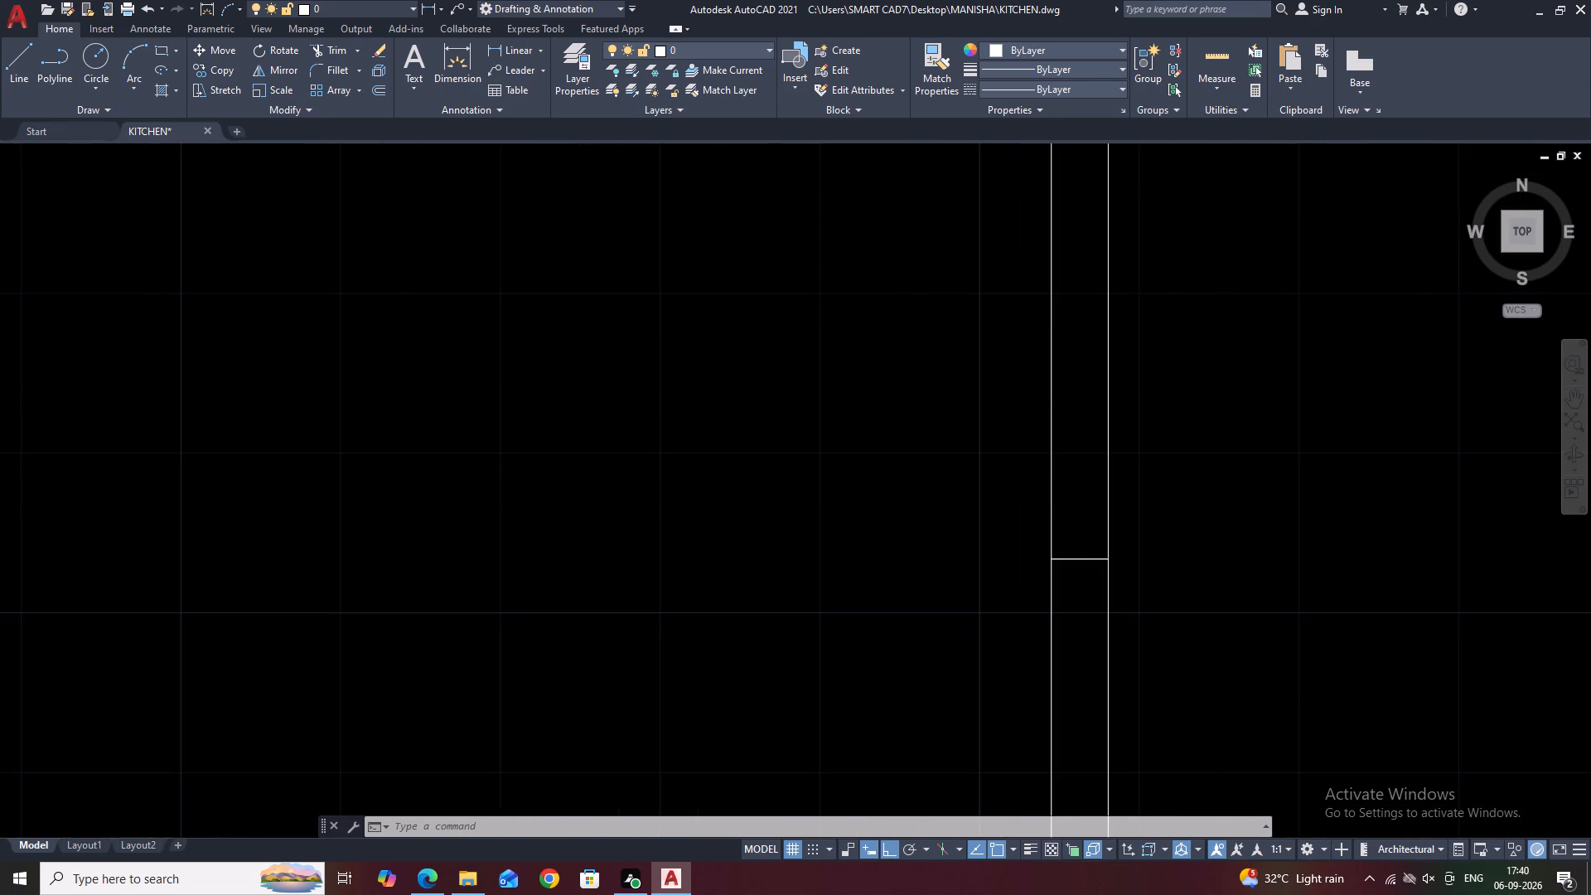
scroll(1084, 560, up, 4)
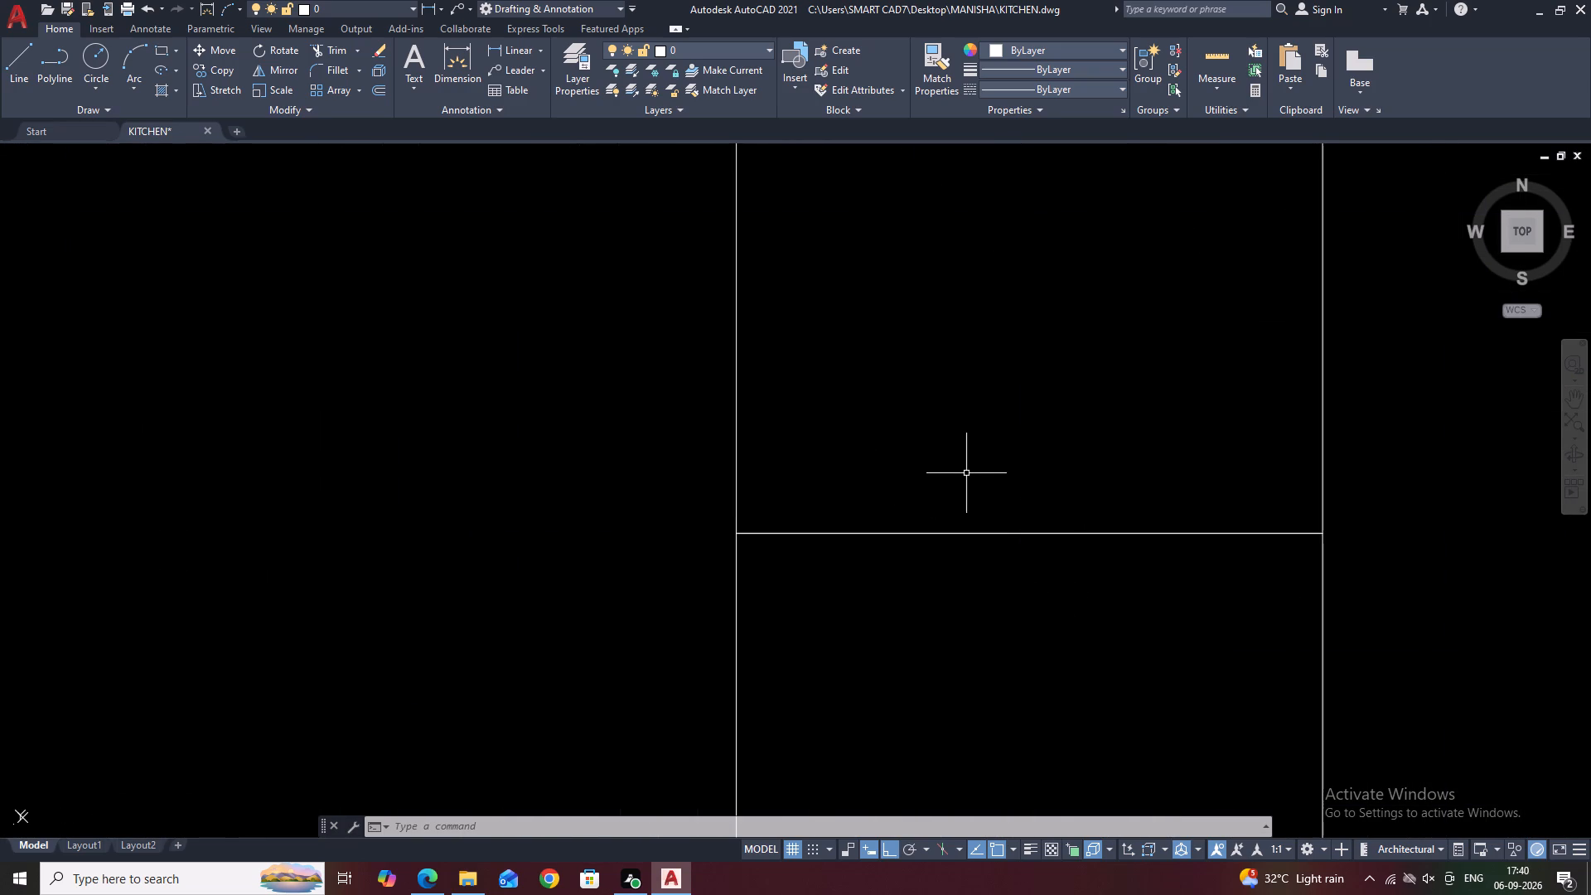
scroll(1051, 491, down, 4)
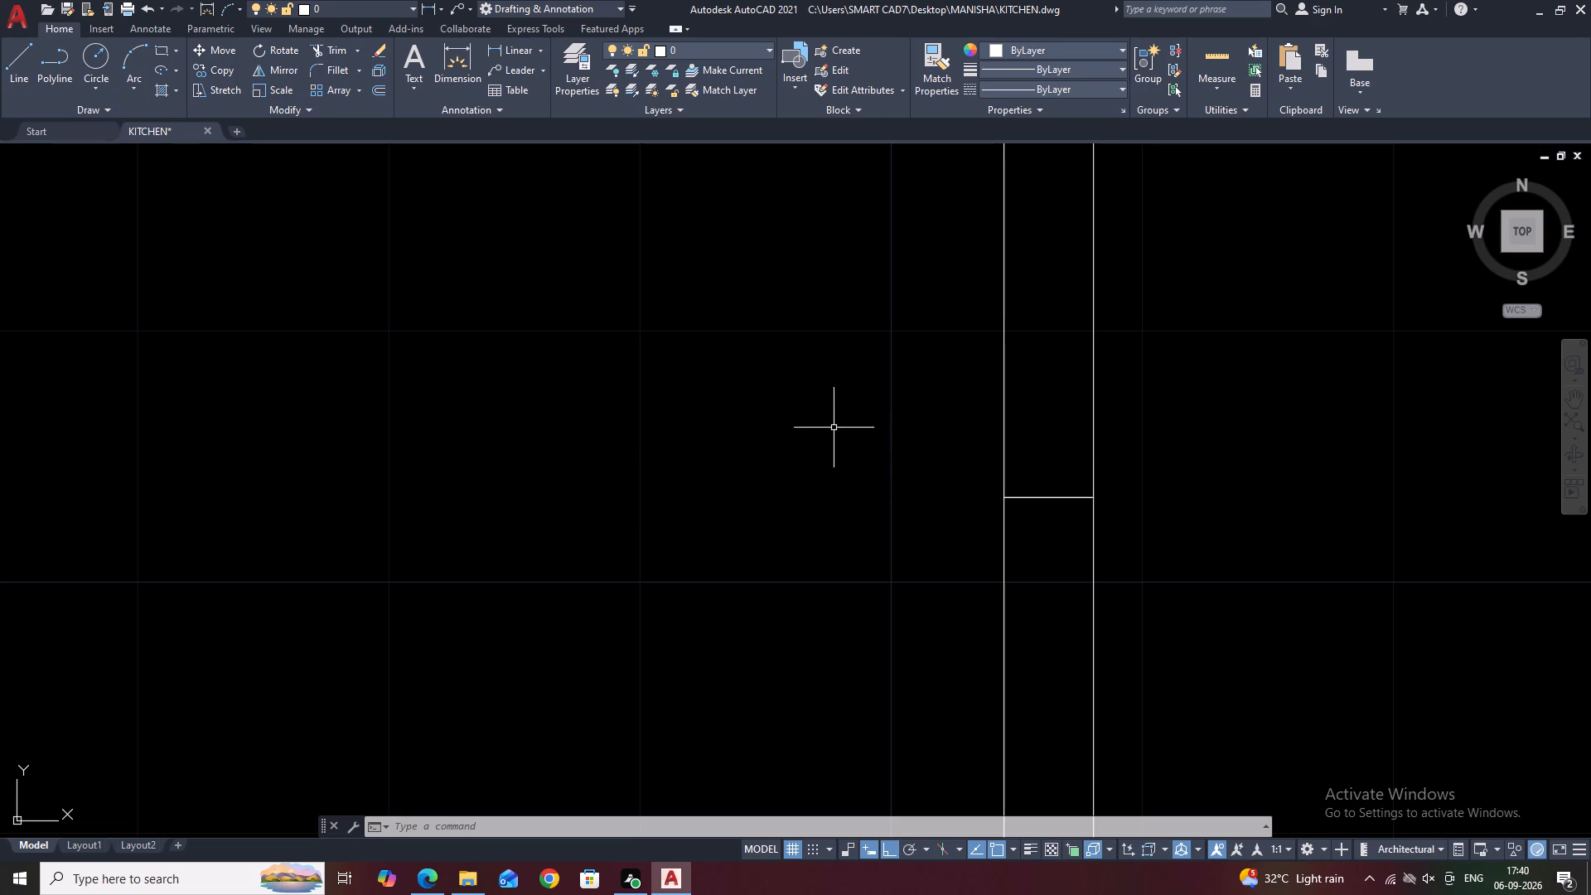
scroll(849, 394, down, 1)
middle_drag(1041, 451, 718, 362)
scroll(720, 380, down, 3)
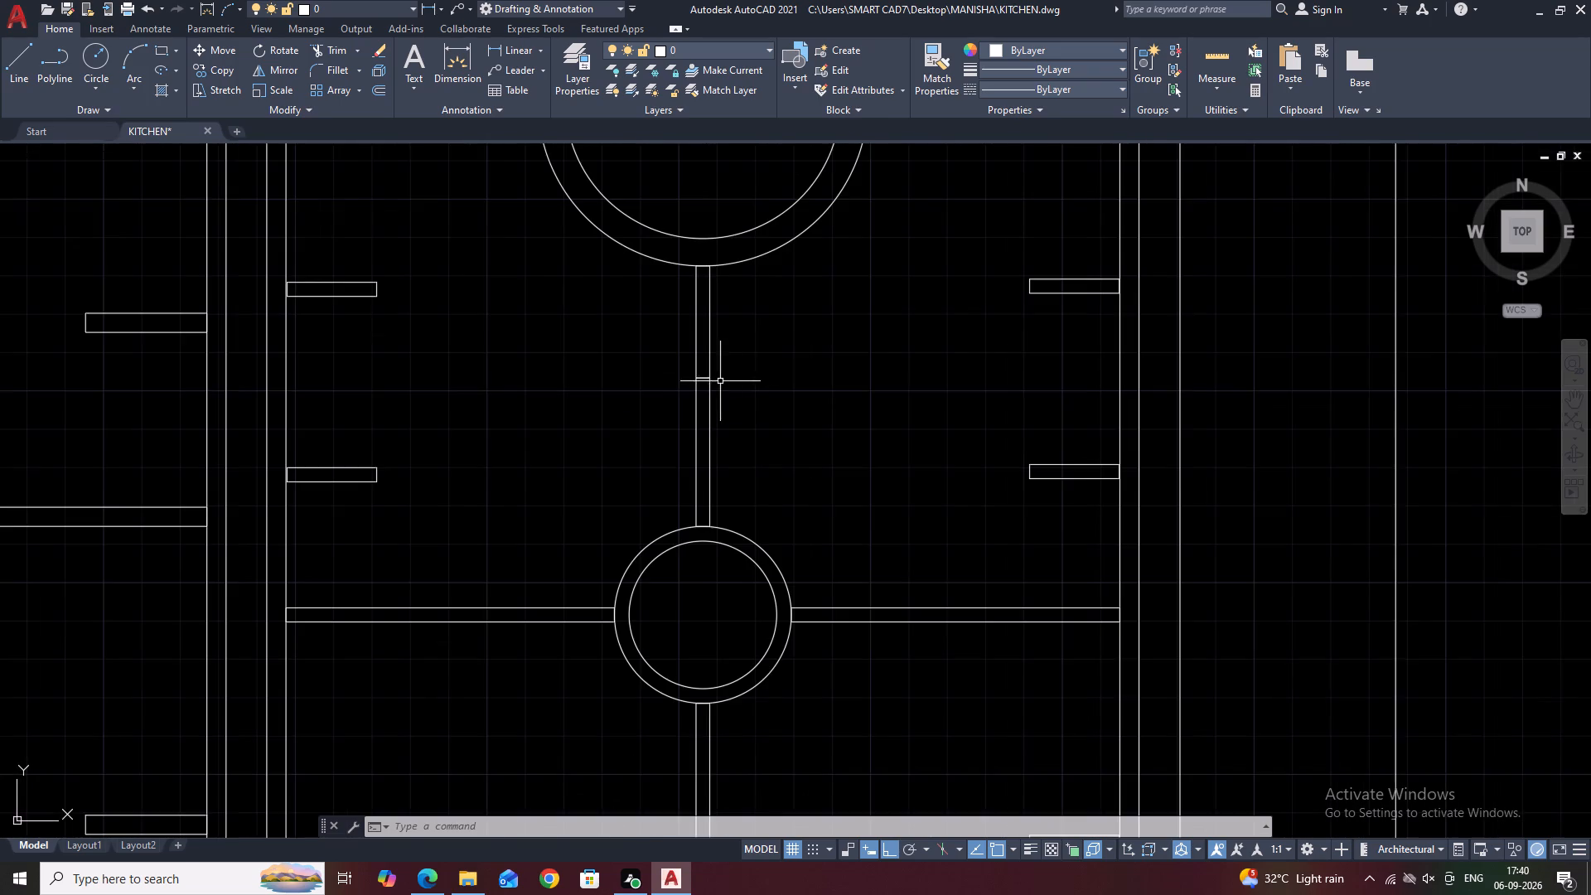
middle_drag(858, 380, 842, 347)
scroll(842, 347, down, 3)
middle_drag(932, 407, 894, 341)
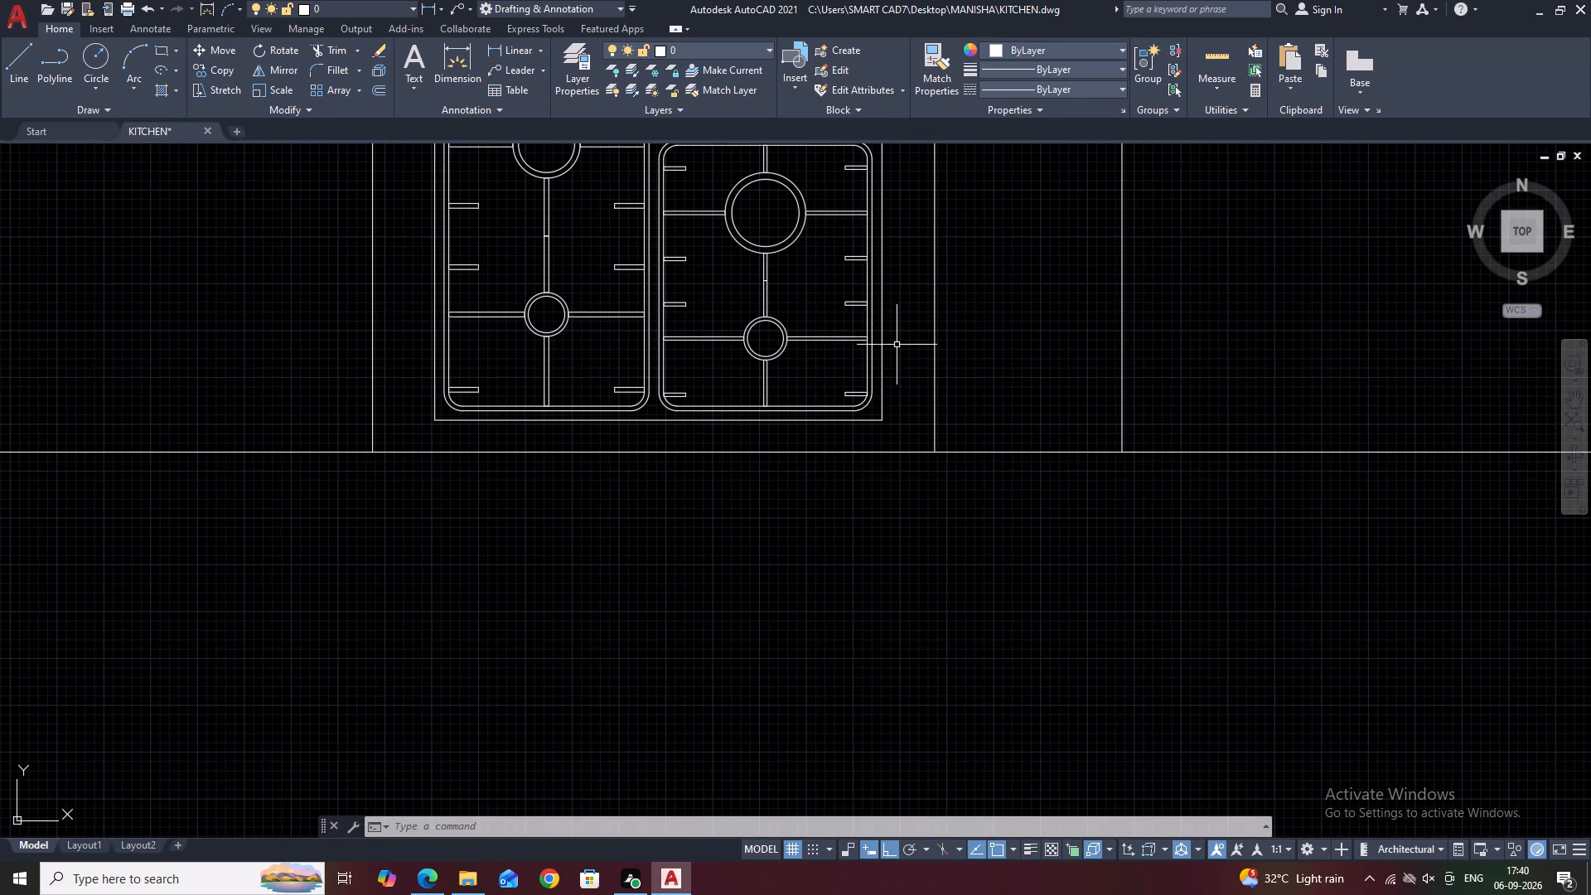
scroll(910, 402, down, 5)
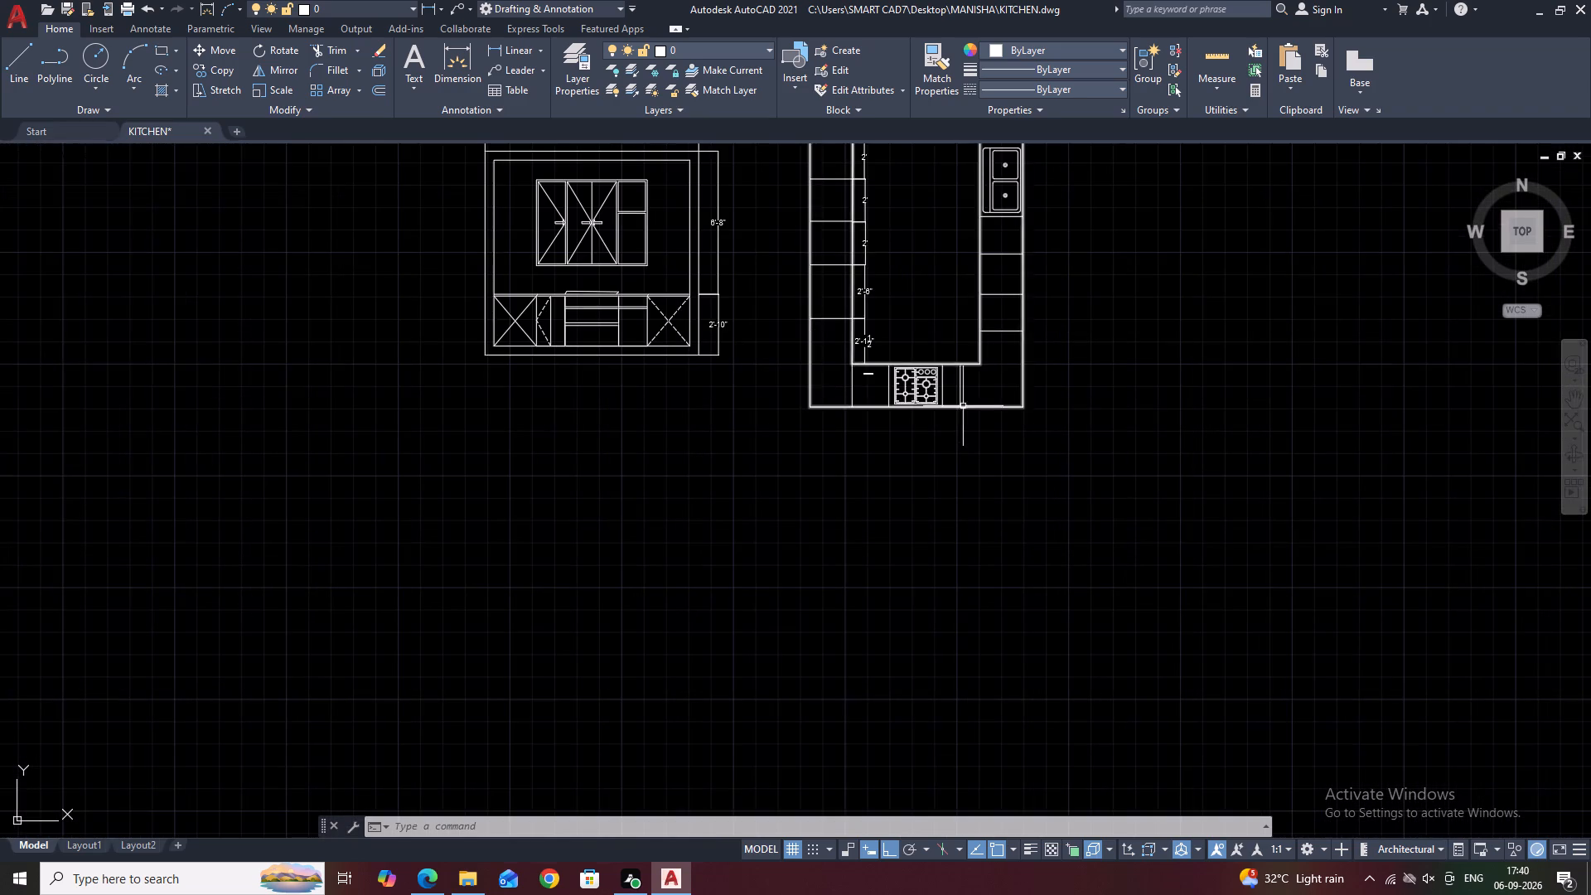
Add a horizontal linear dimension across the narrow counter bay just right of the hob, above the counter's inner edge.
middle_drag(963, 376, 963, 399)
scroll(963, 399, down, 1)
scroll(963, 399, up, 5)
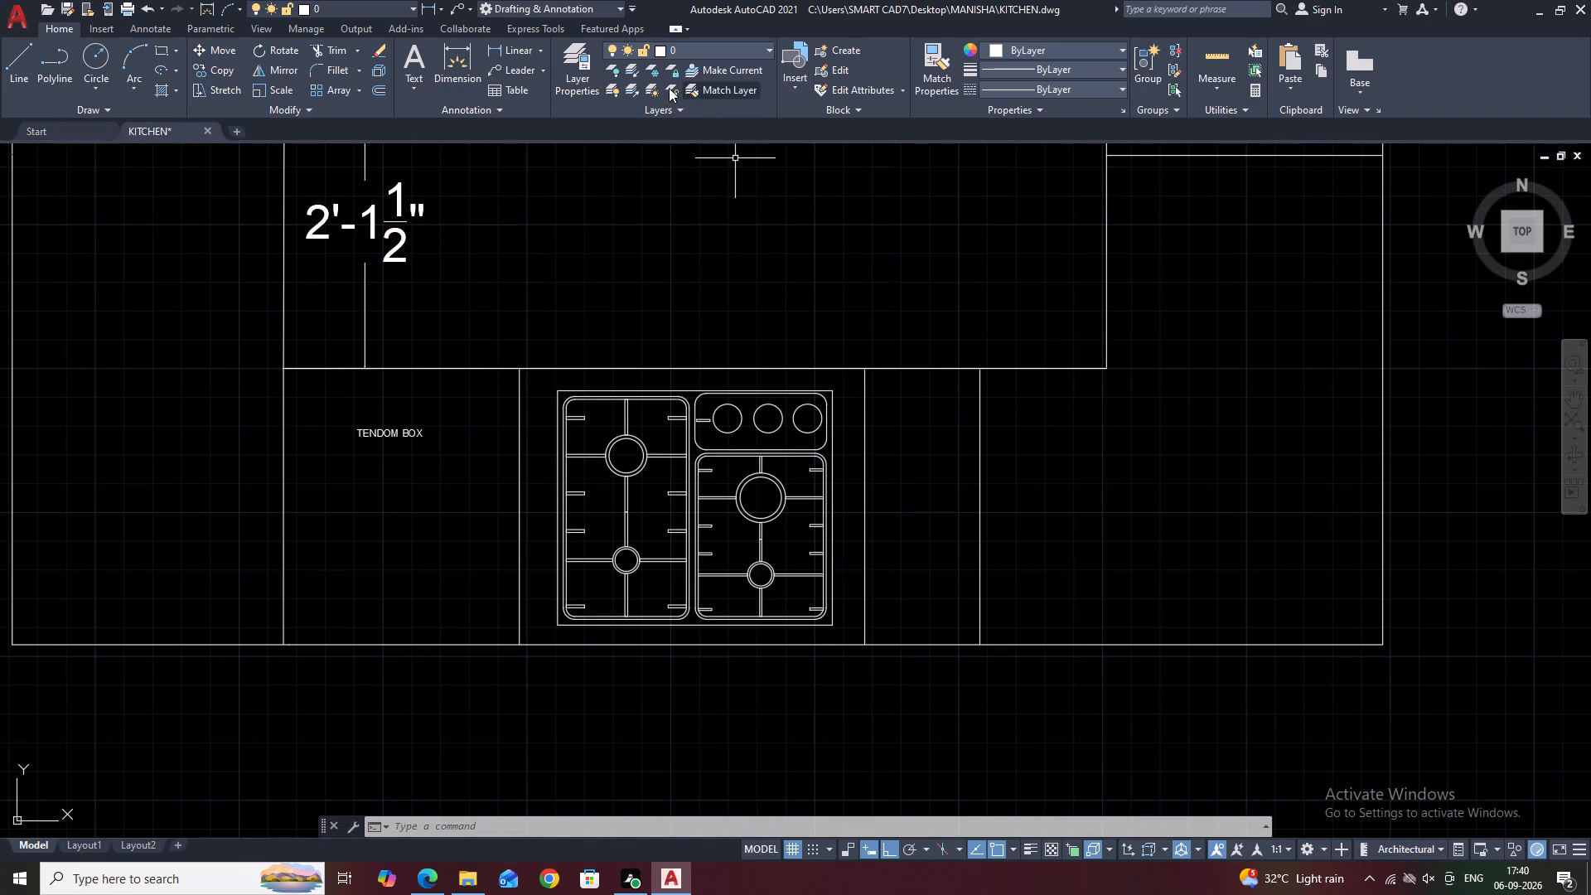
click(516, 49)
scroll(844, 361, up, 2)
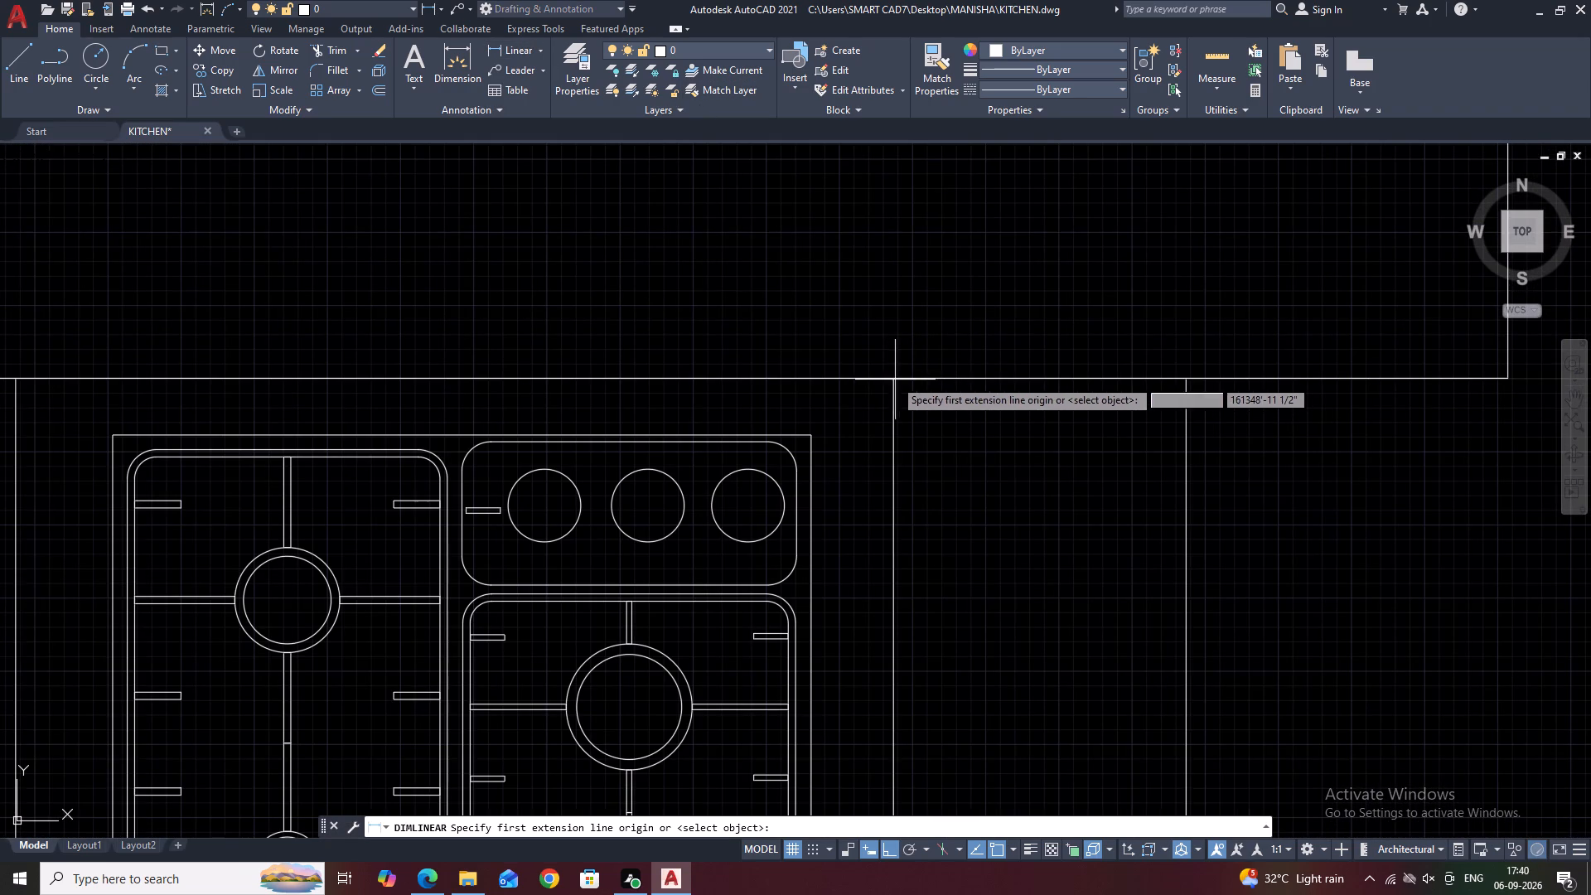
click(890, 377)
click(1191, 379)
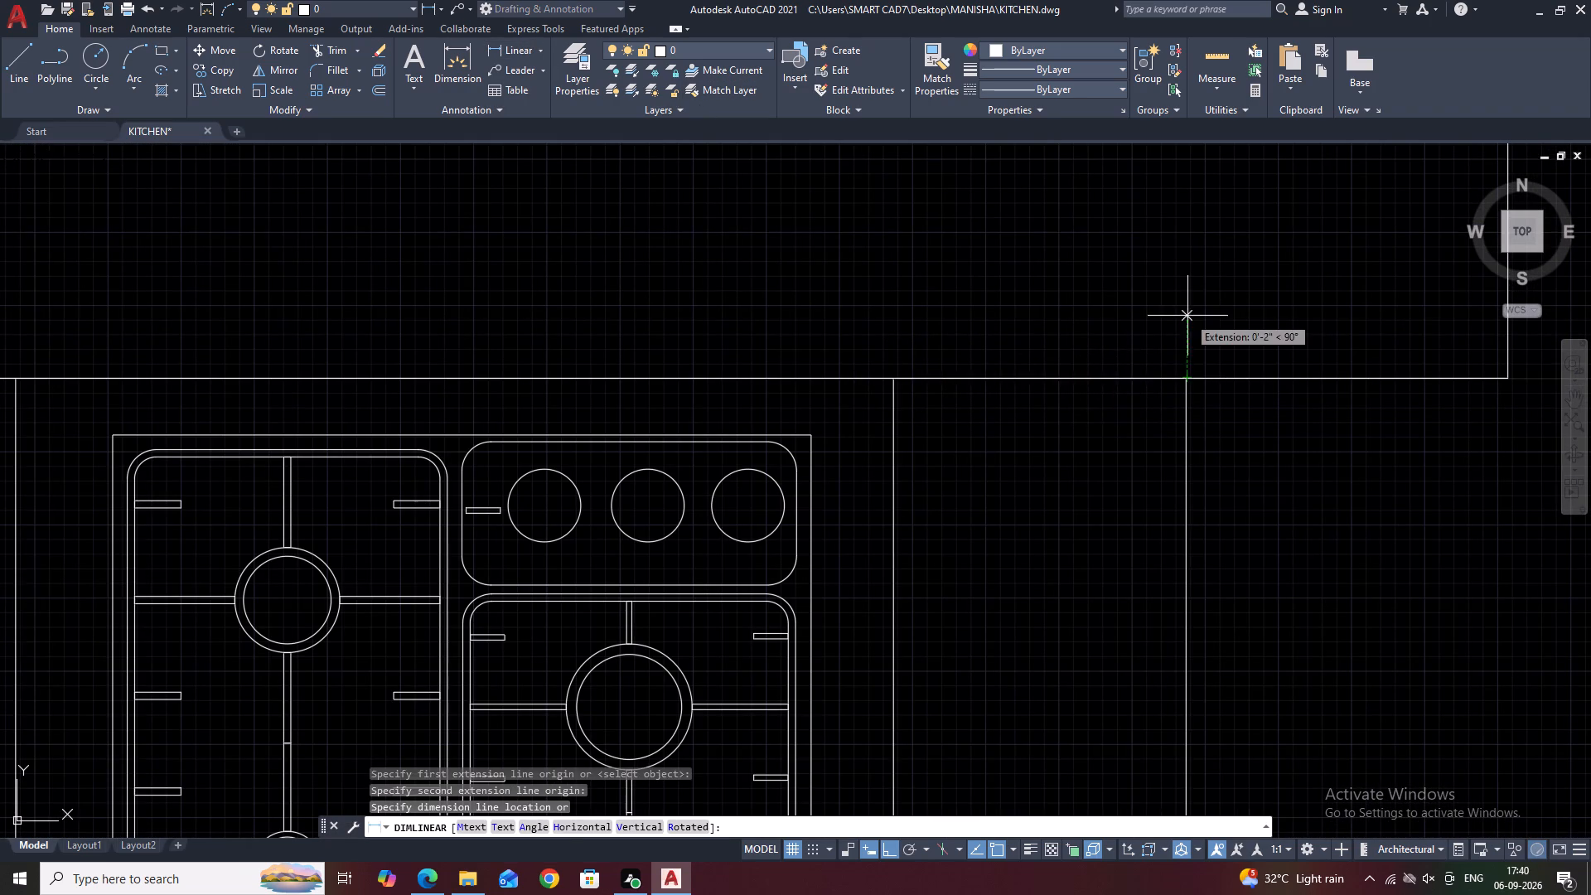
click(1013, 293)
Dimension the adjoining counter bay's width up to the inner corner, in line with the narrow bay's dimension.
middle_drag(1095, 334, 901, 371)
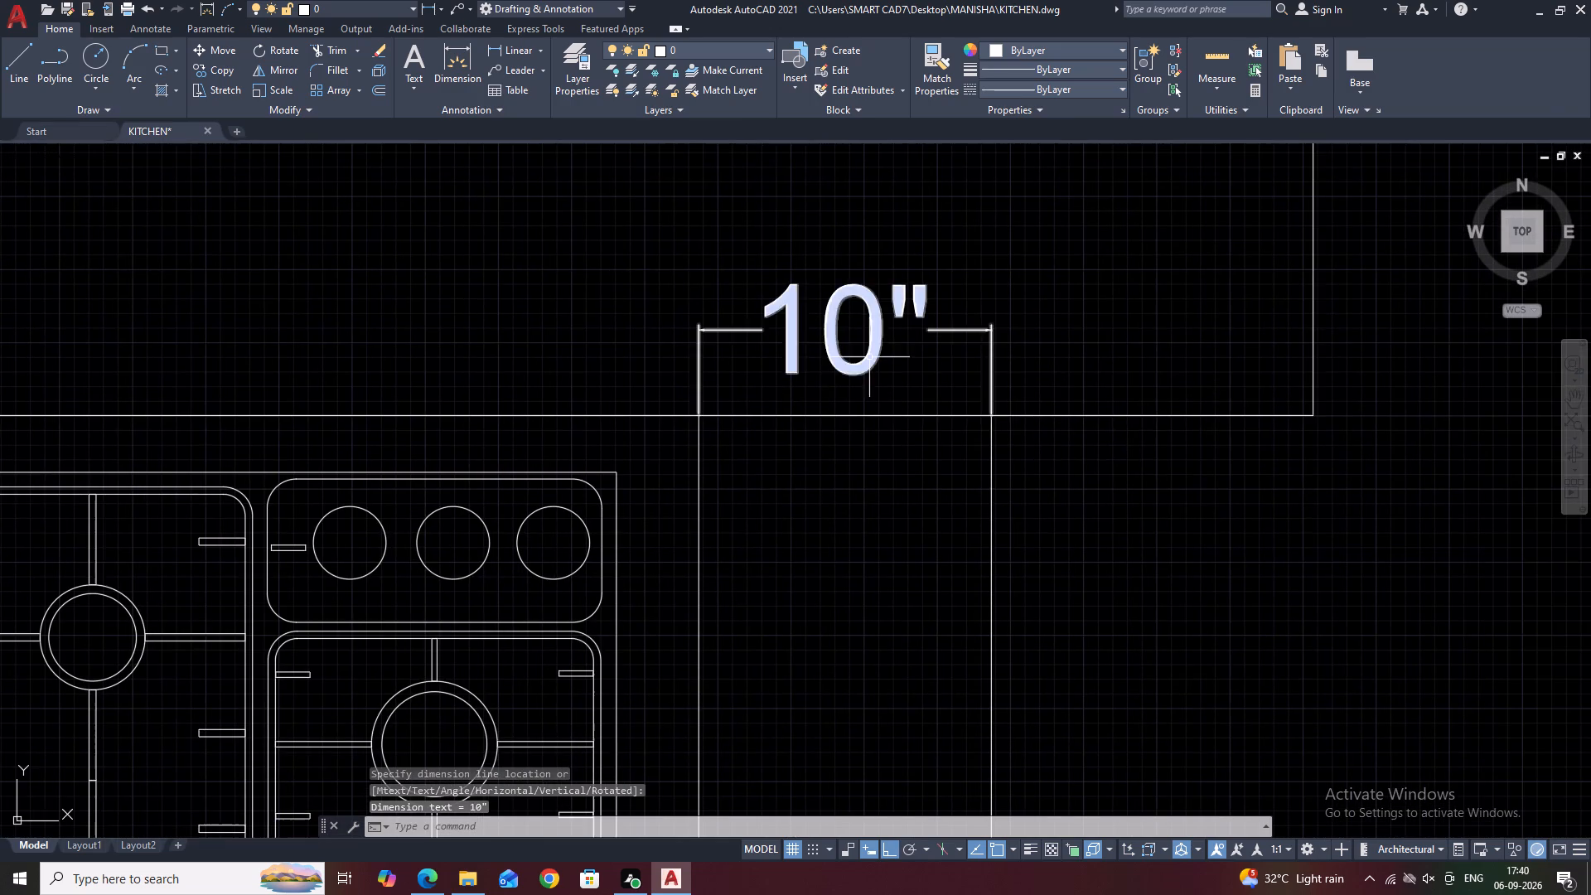
click(524, 54)
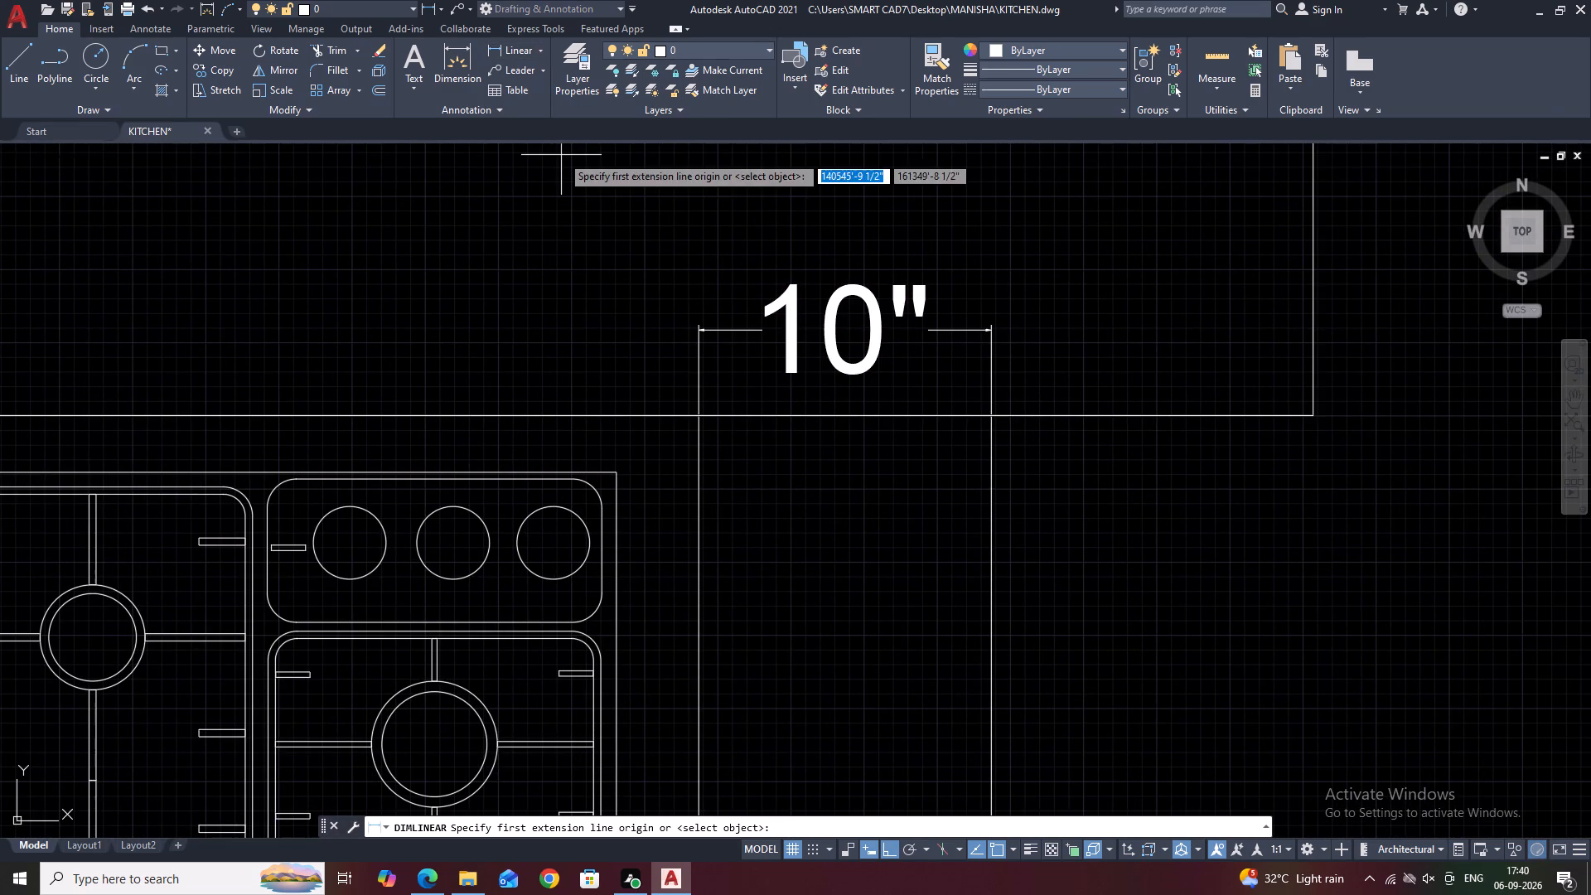
click(994, 418)
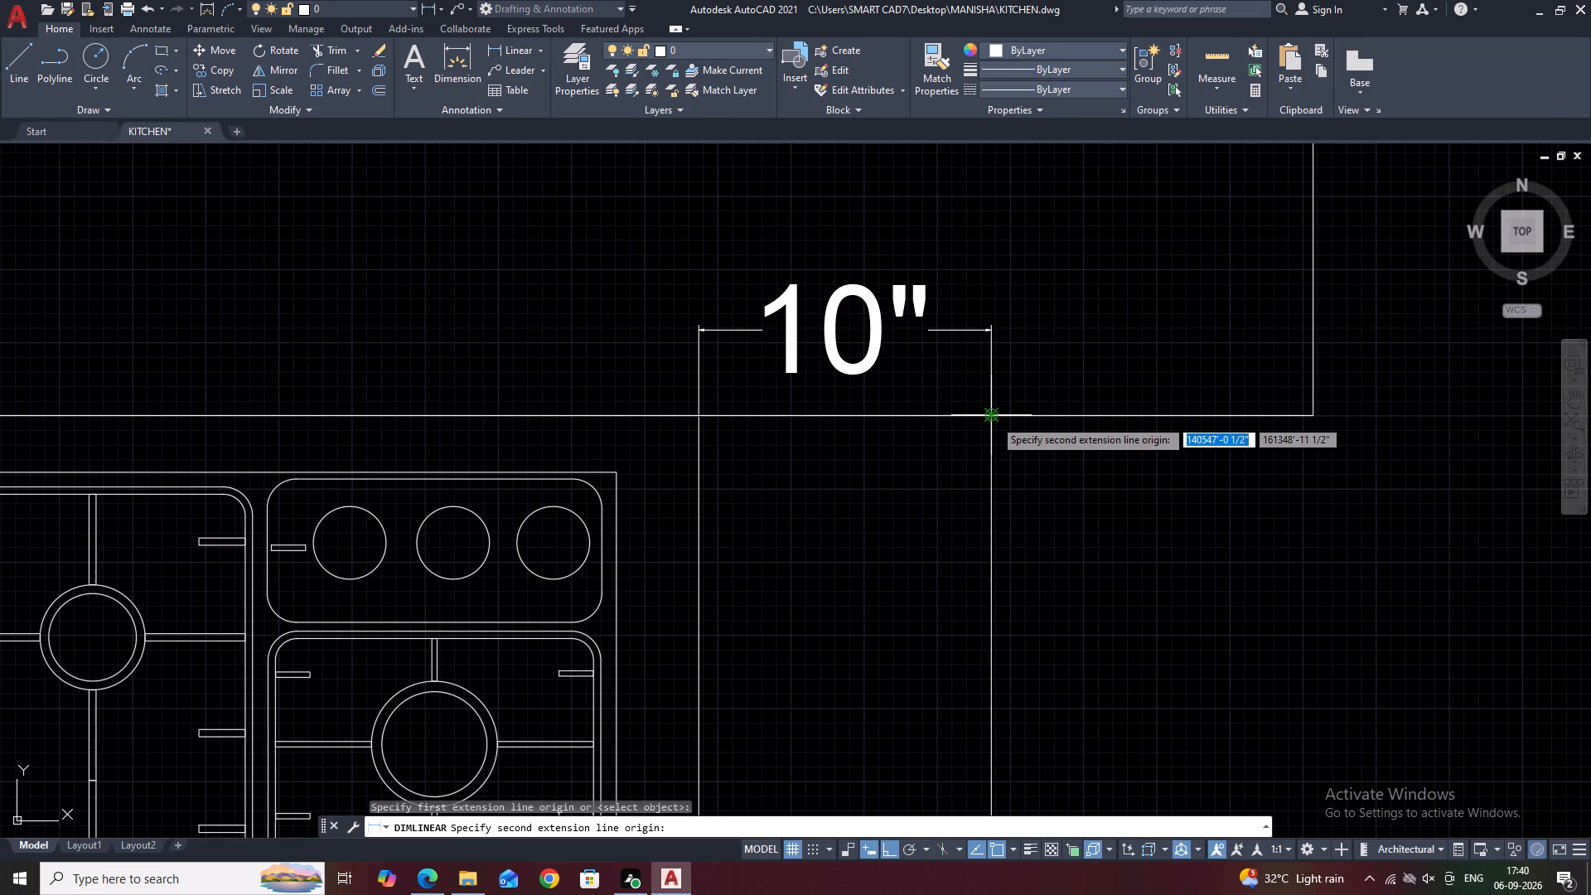
click(1314, 418)
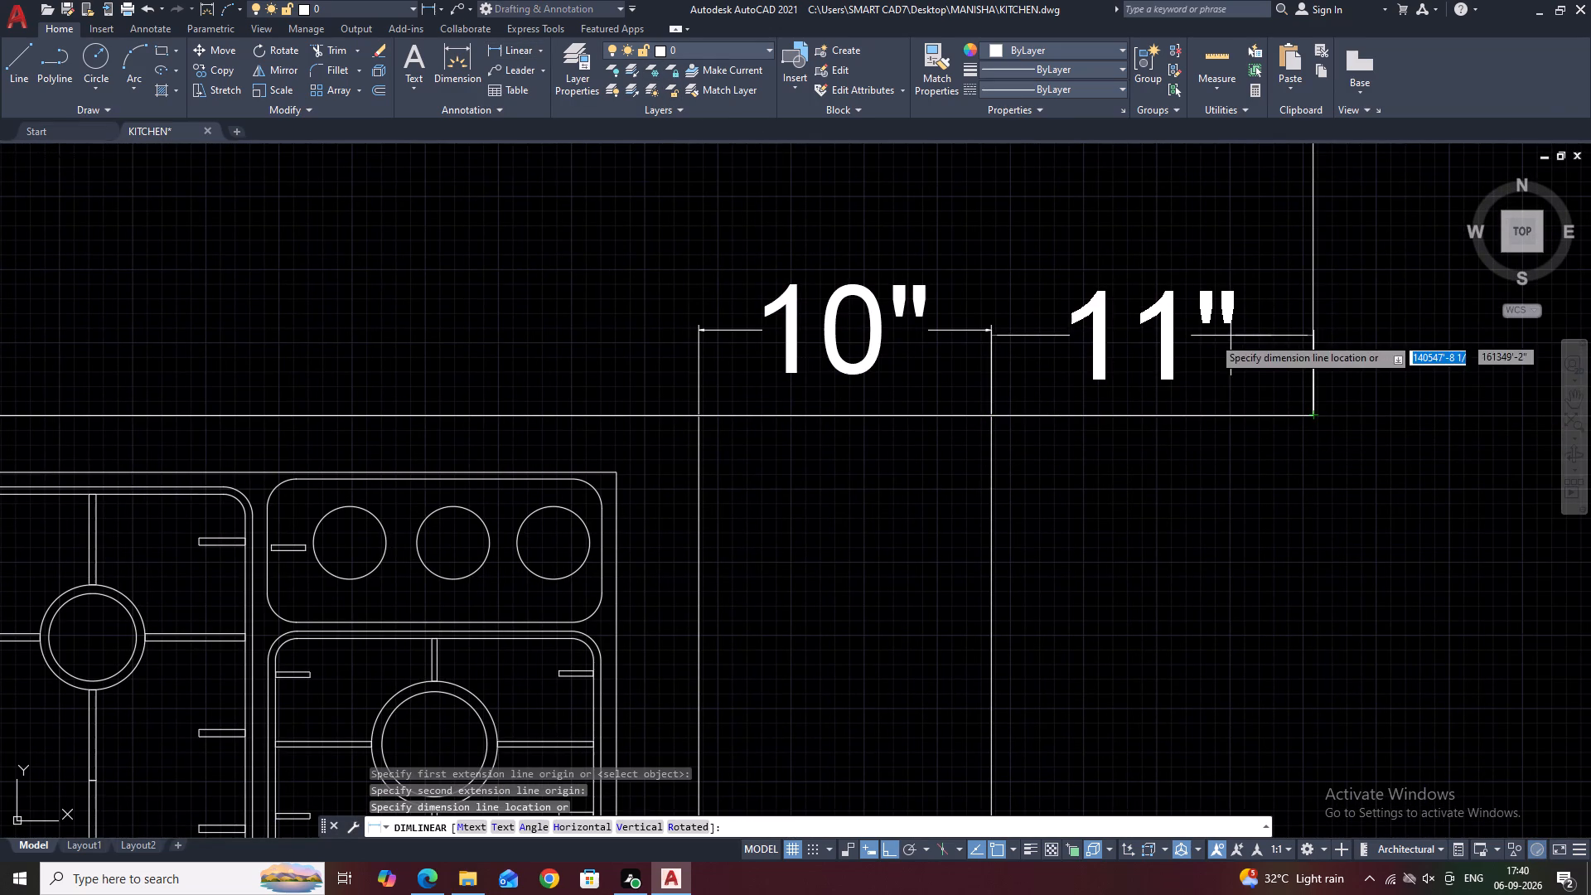
click(994, 331)
Add a vertical linear dimension from the inner corner to the first division line of the sink-side counter run.
scroll(1043, 368, down, 4)
middle_drag(1114, 321, 1117, 331)
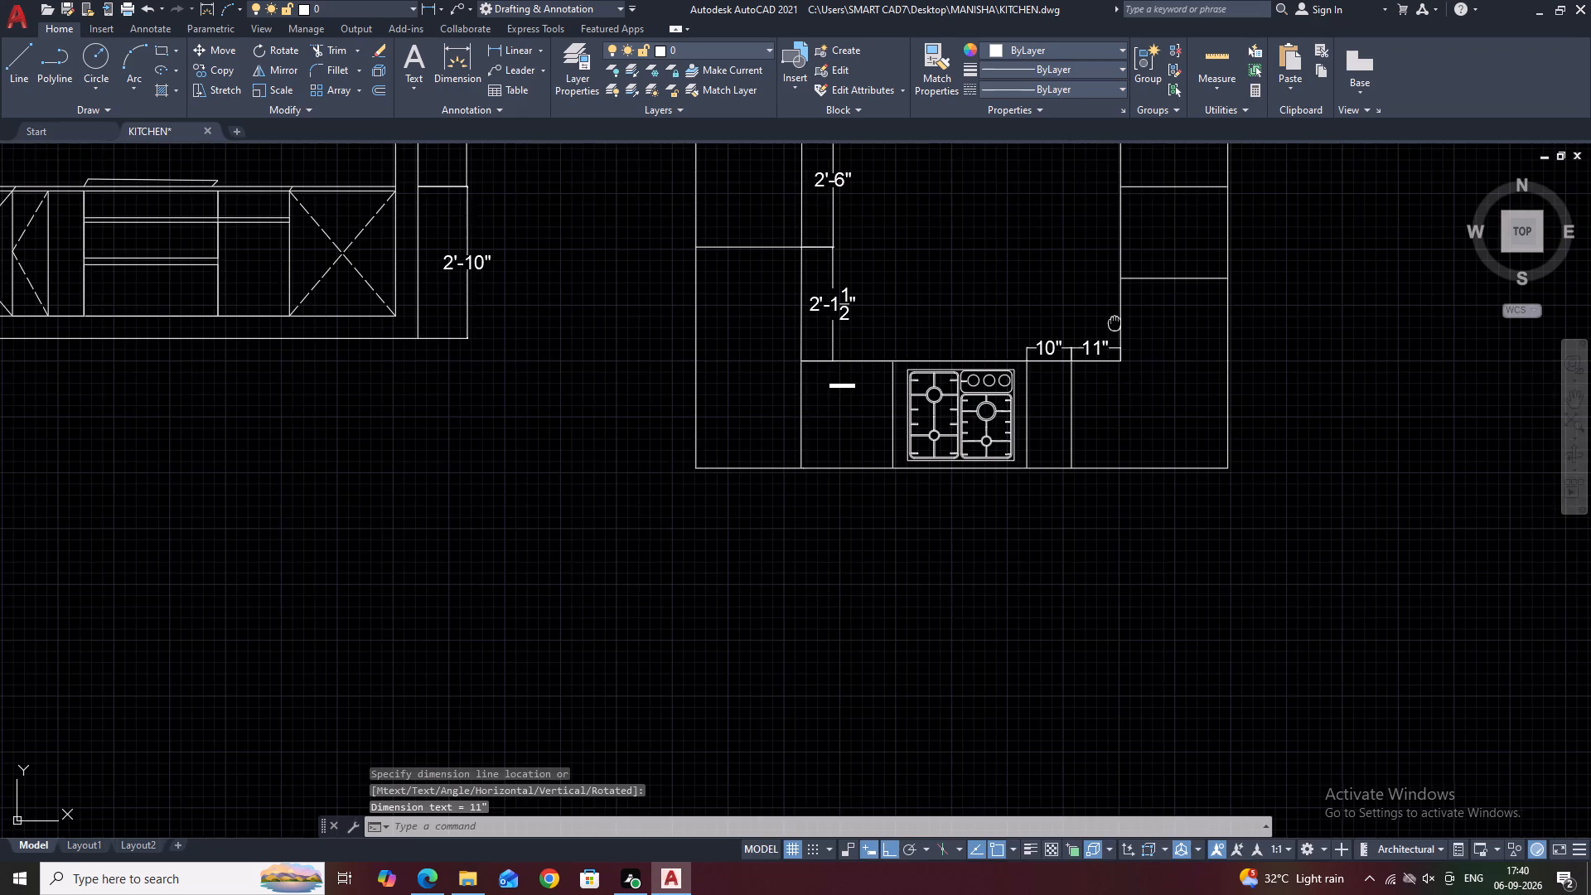
middle_drag(1117, 331, 1130, 414)
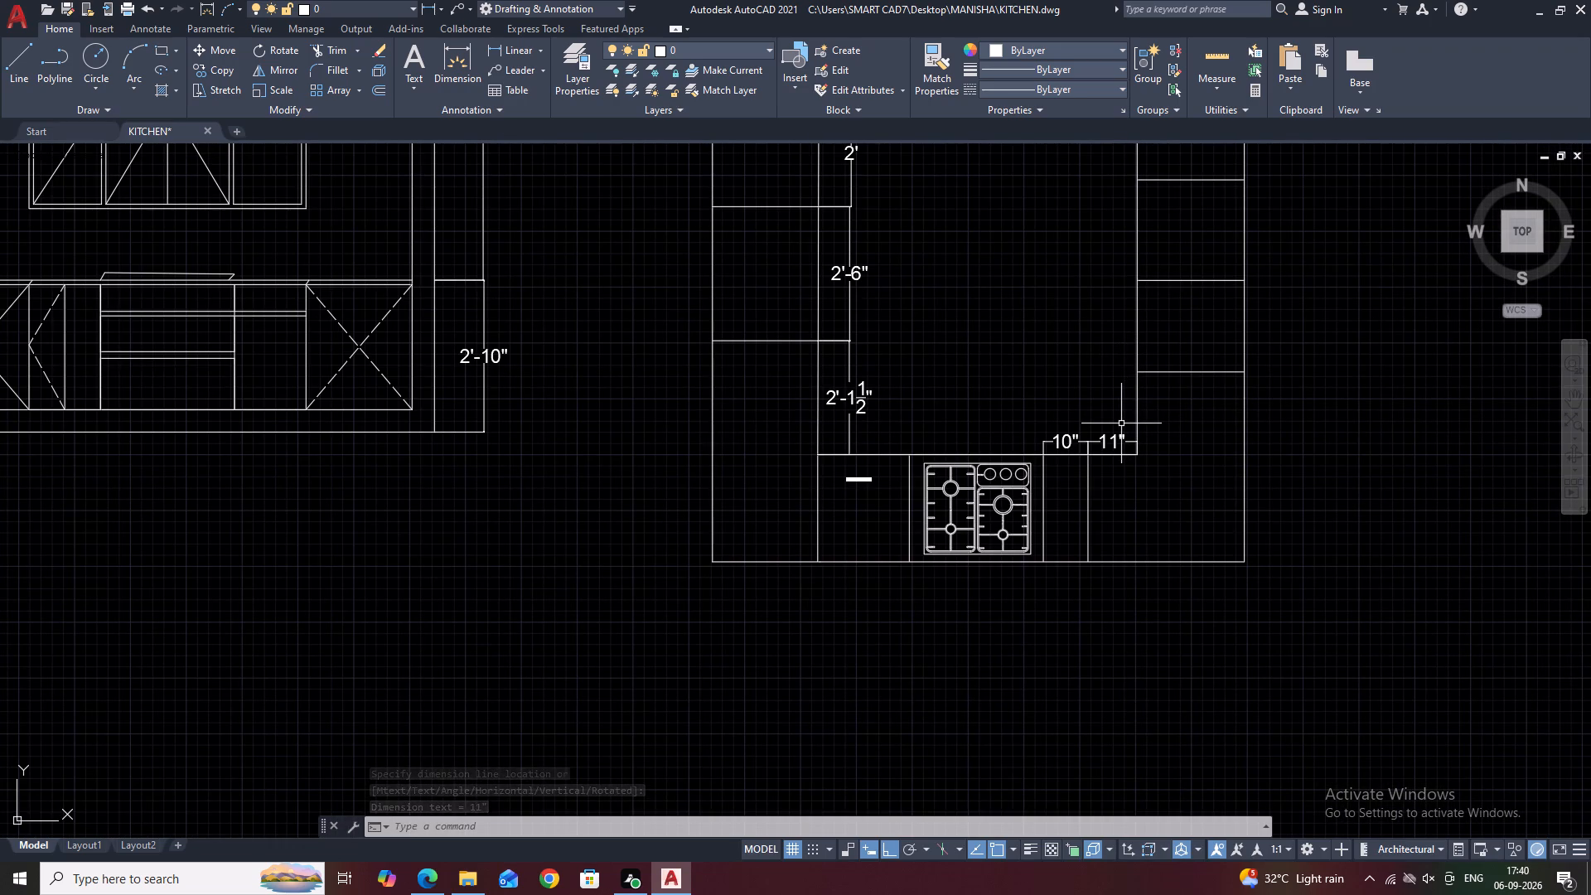
key(space)
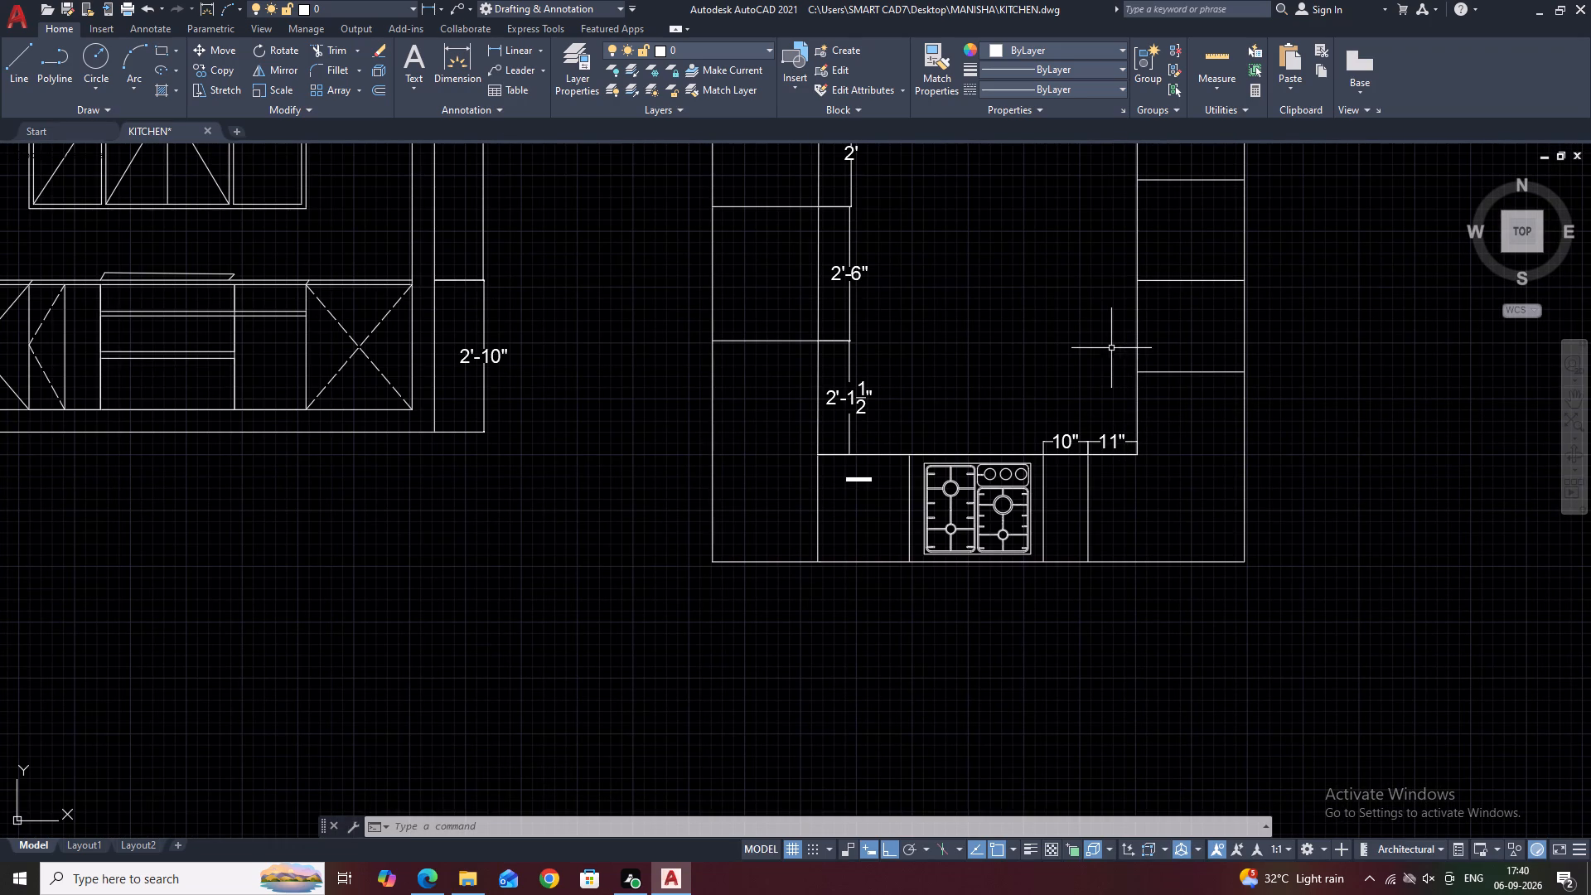
scroll(1115, 365, down, 2)
scroll(1114, 401, up, 4)
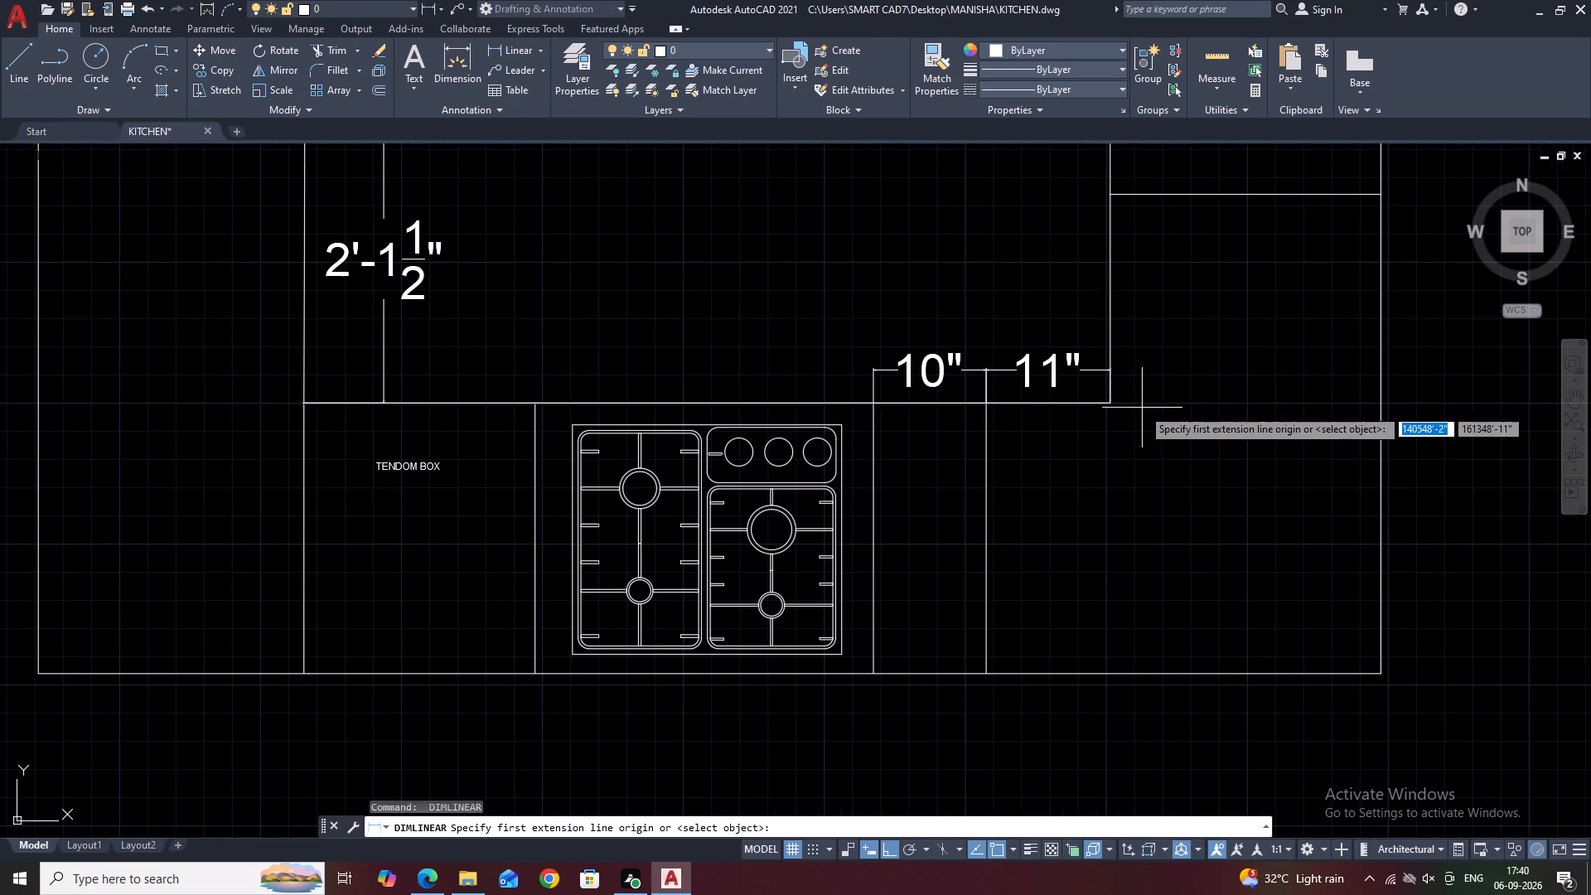
click(1110, 401)
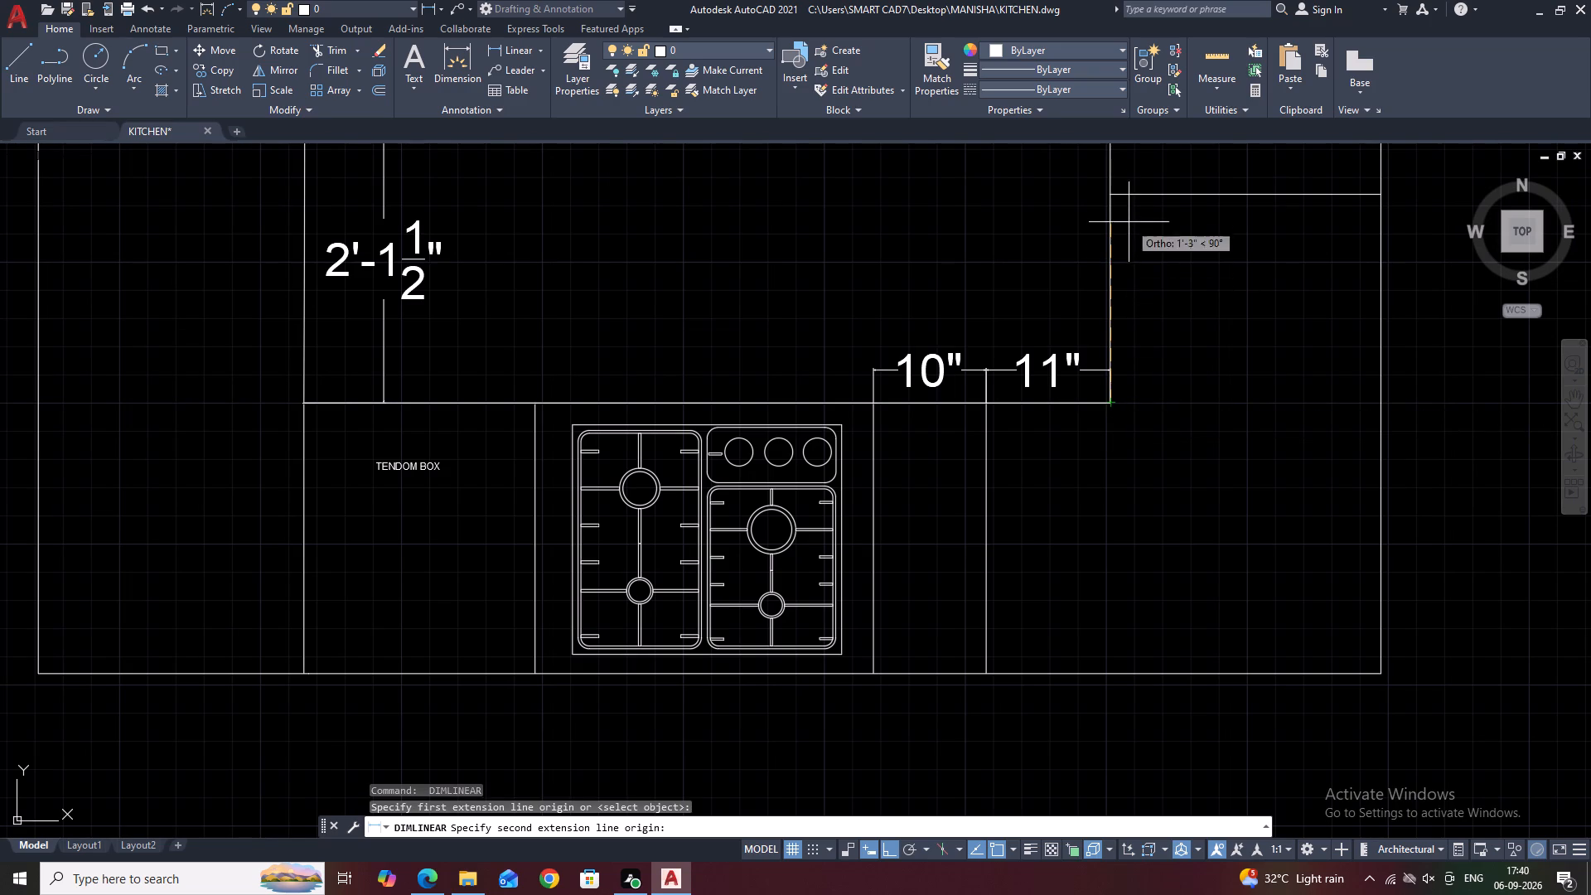
click(1113, 190)
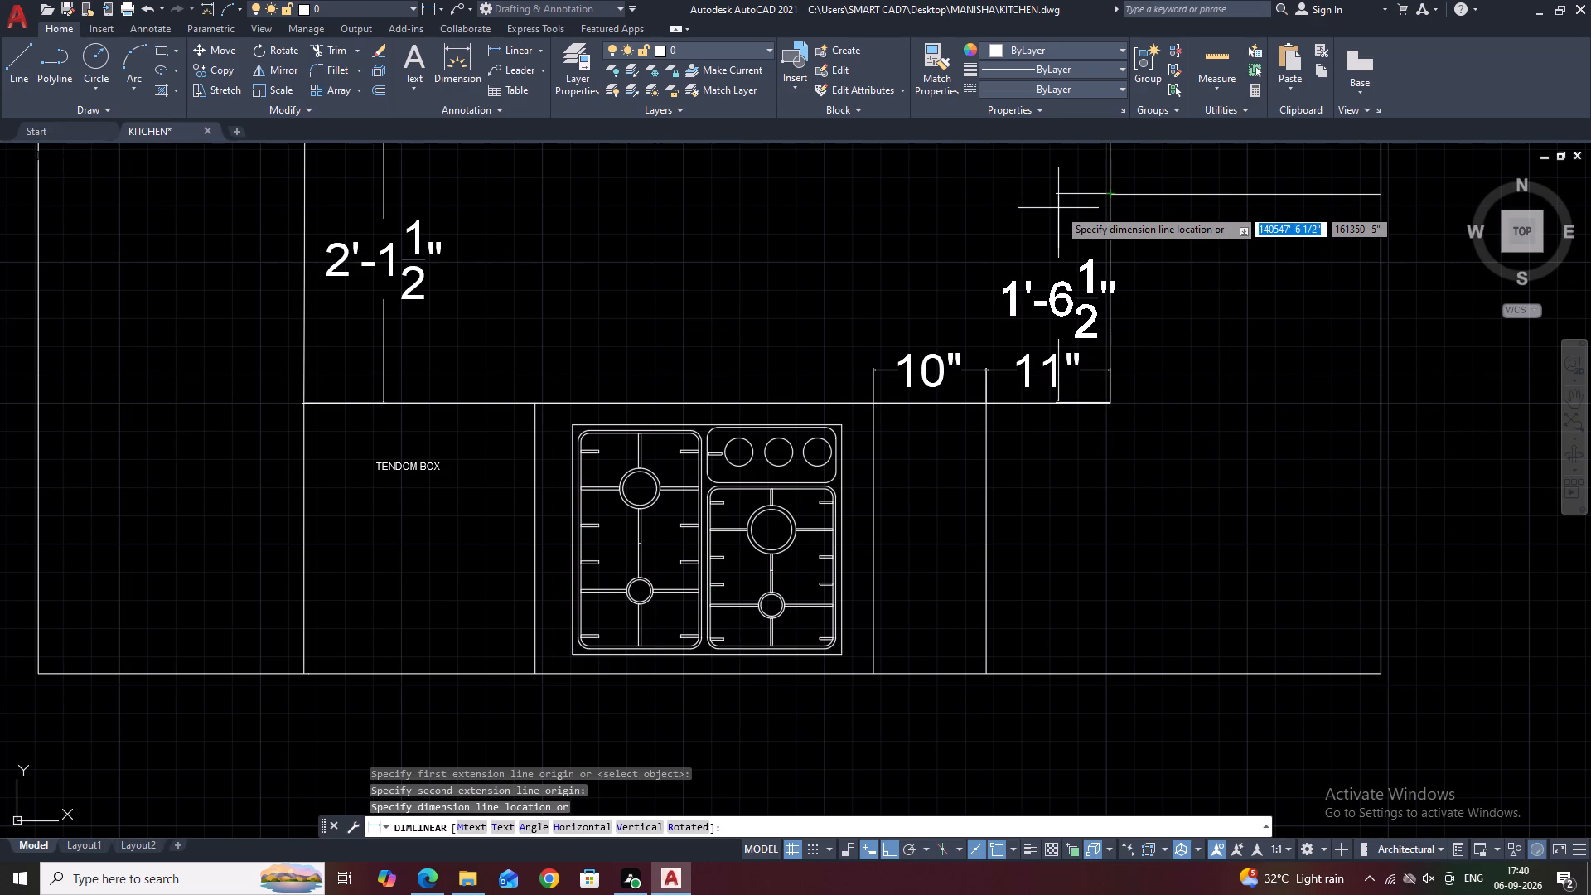
click(1067, 215)
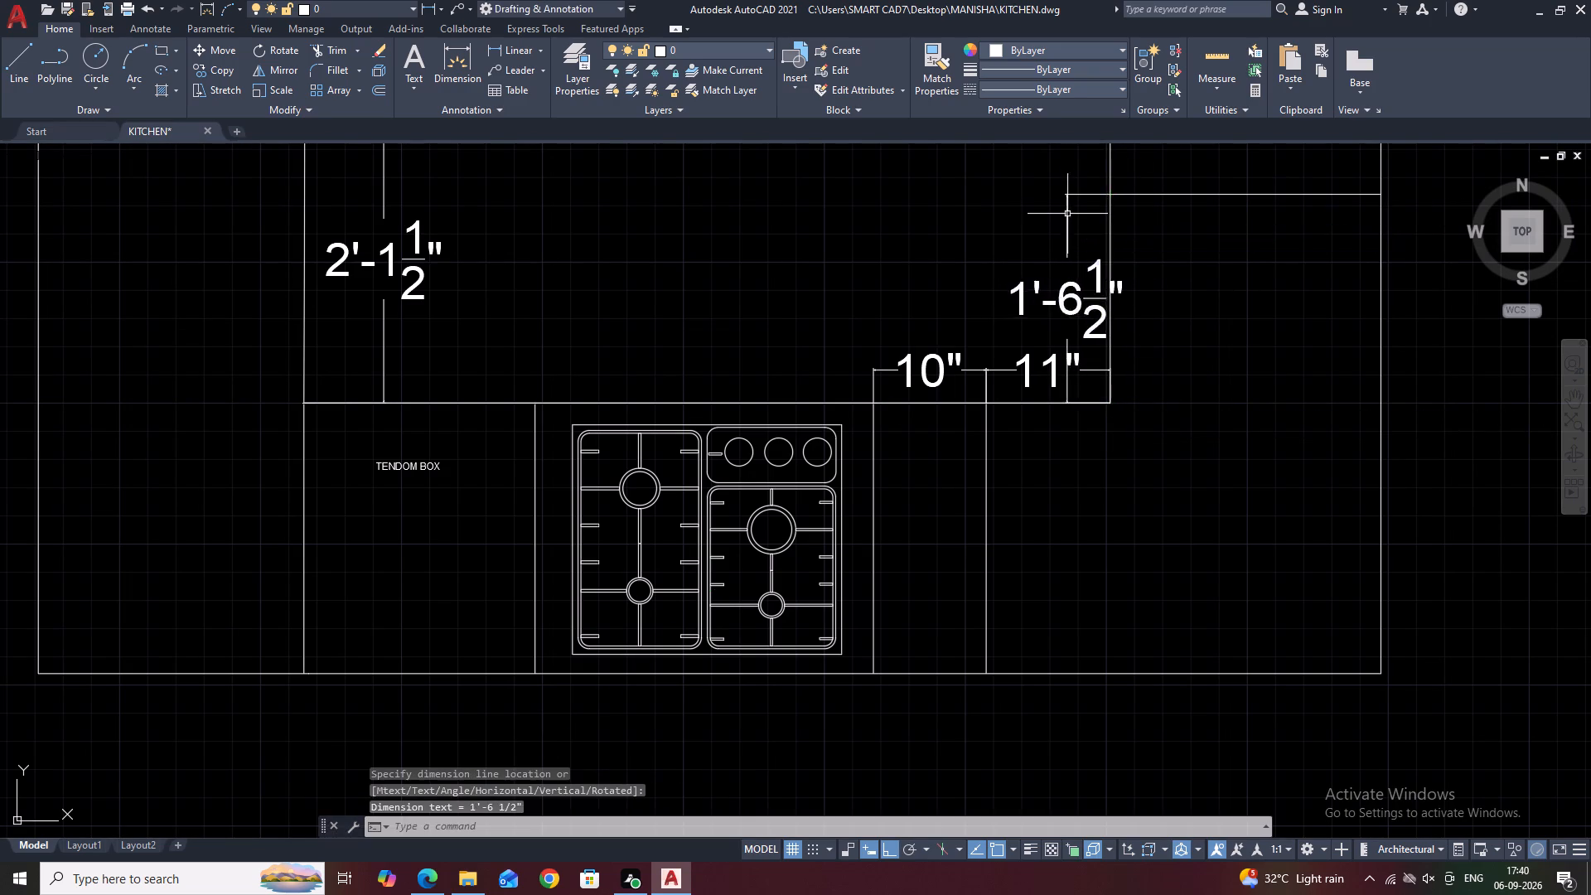
Dimension the second bay above the corner on the sink-side run, in line with the vertical dimension below it.
middle_drag(1068, 206, 1019, 332)
key(space)
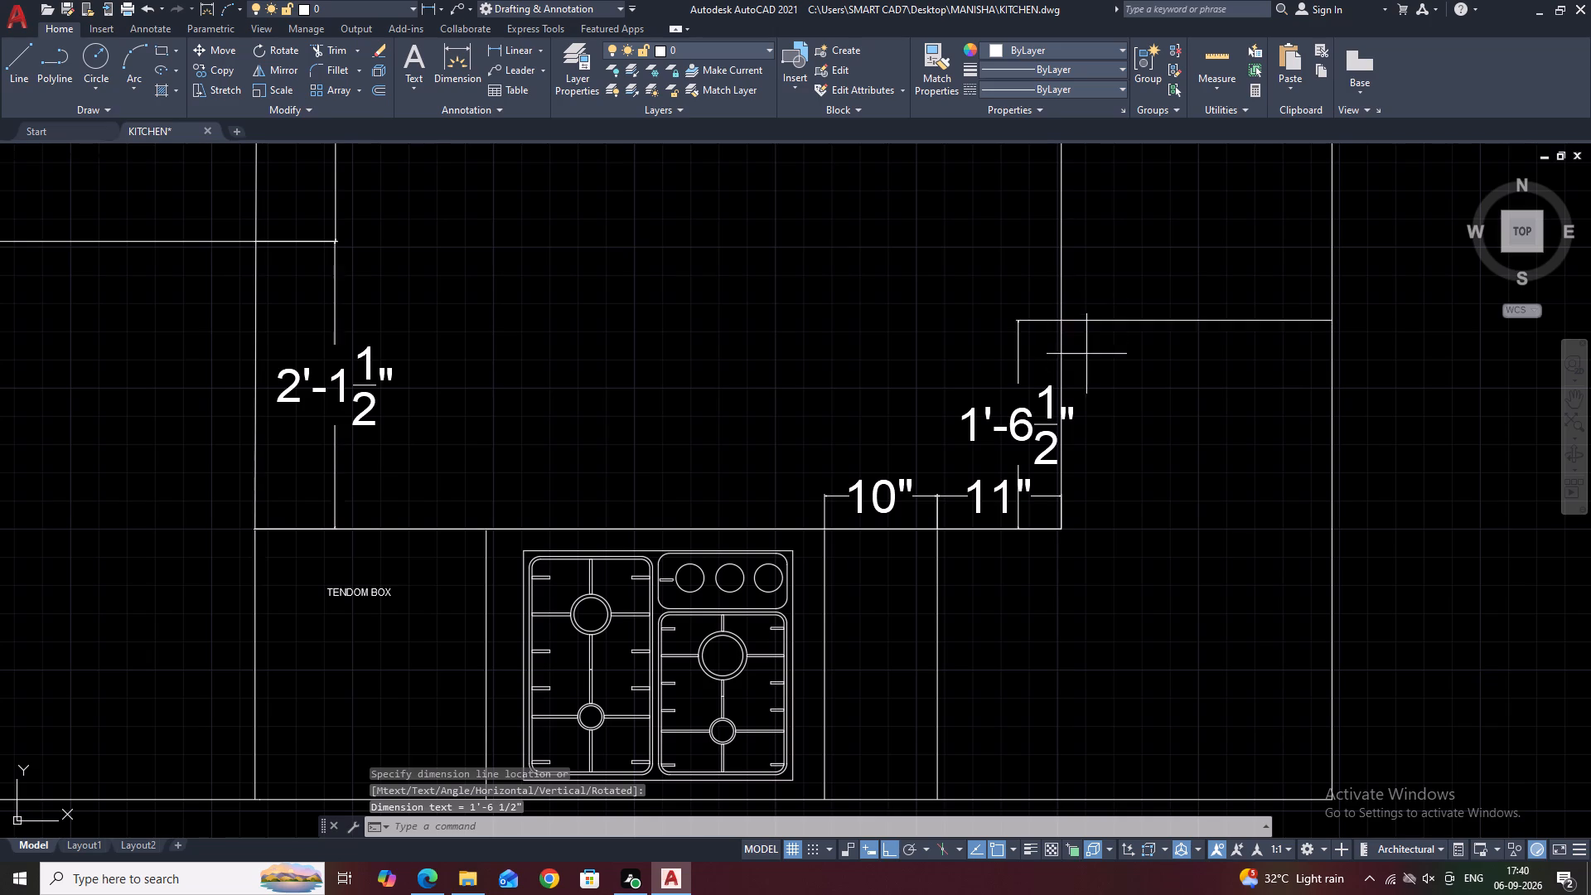
middle_drag(1081, 271, 1034, 388)
click(1008, 438)
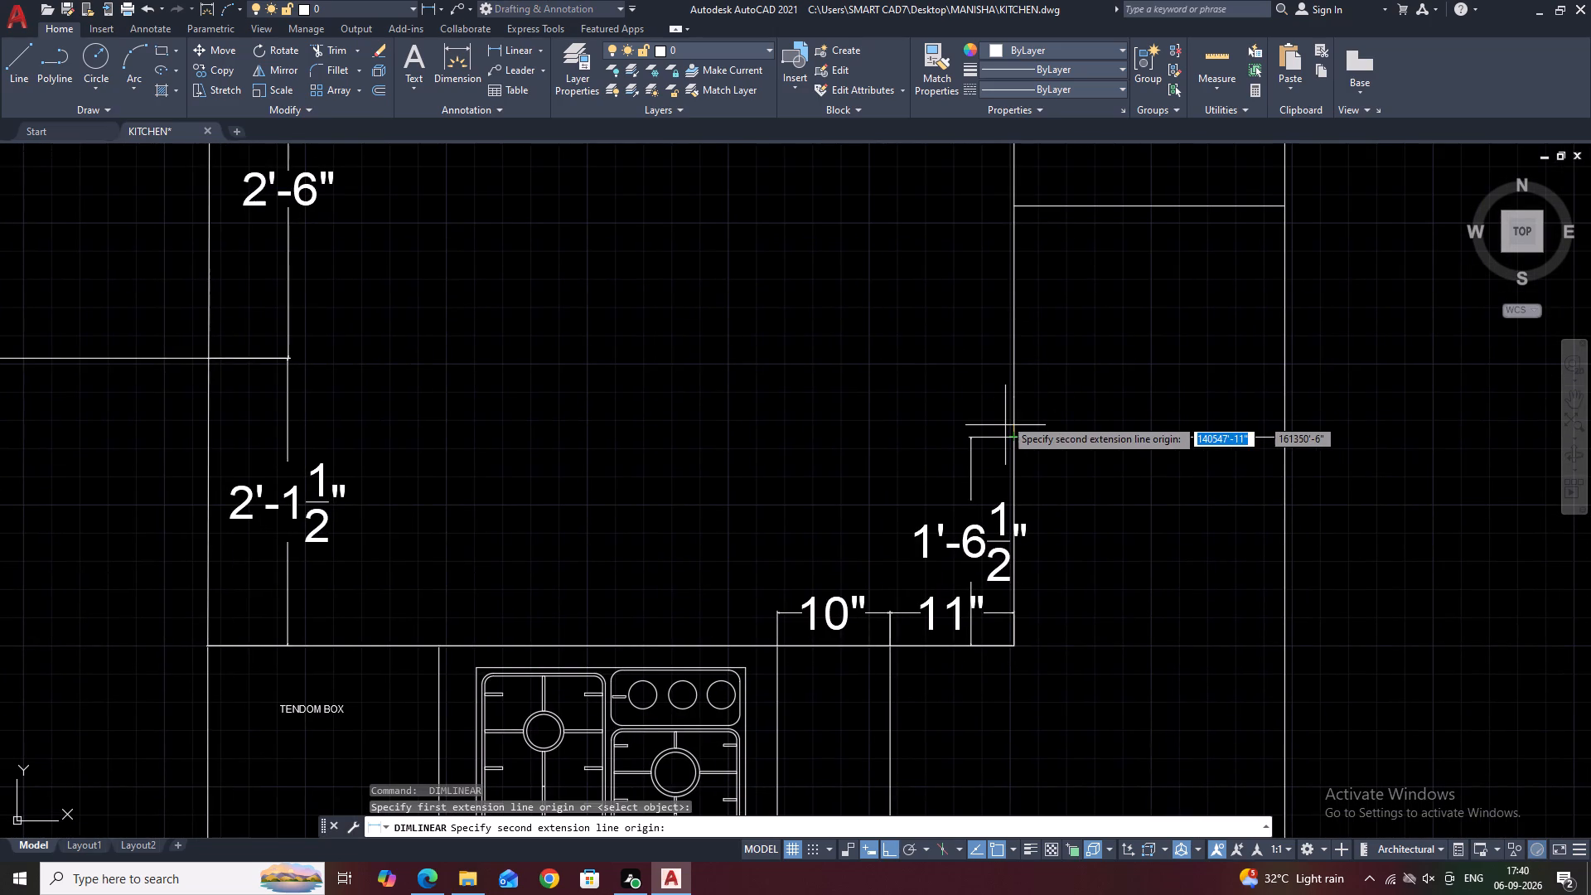
click(1011, 204)
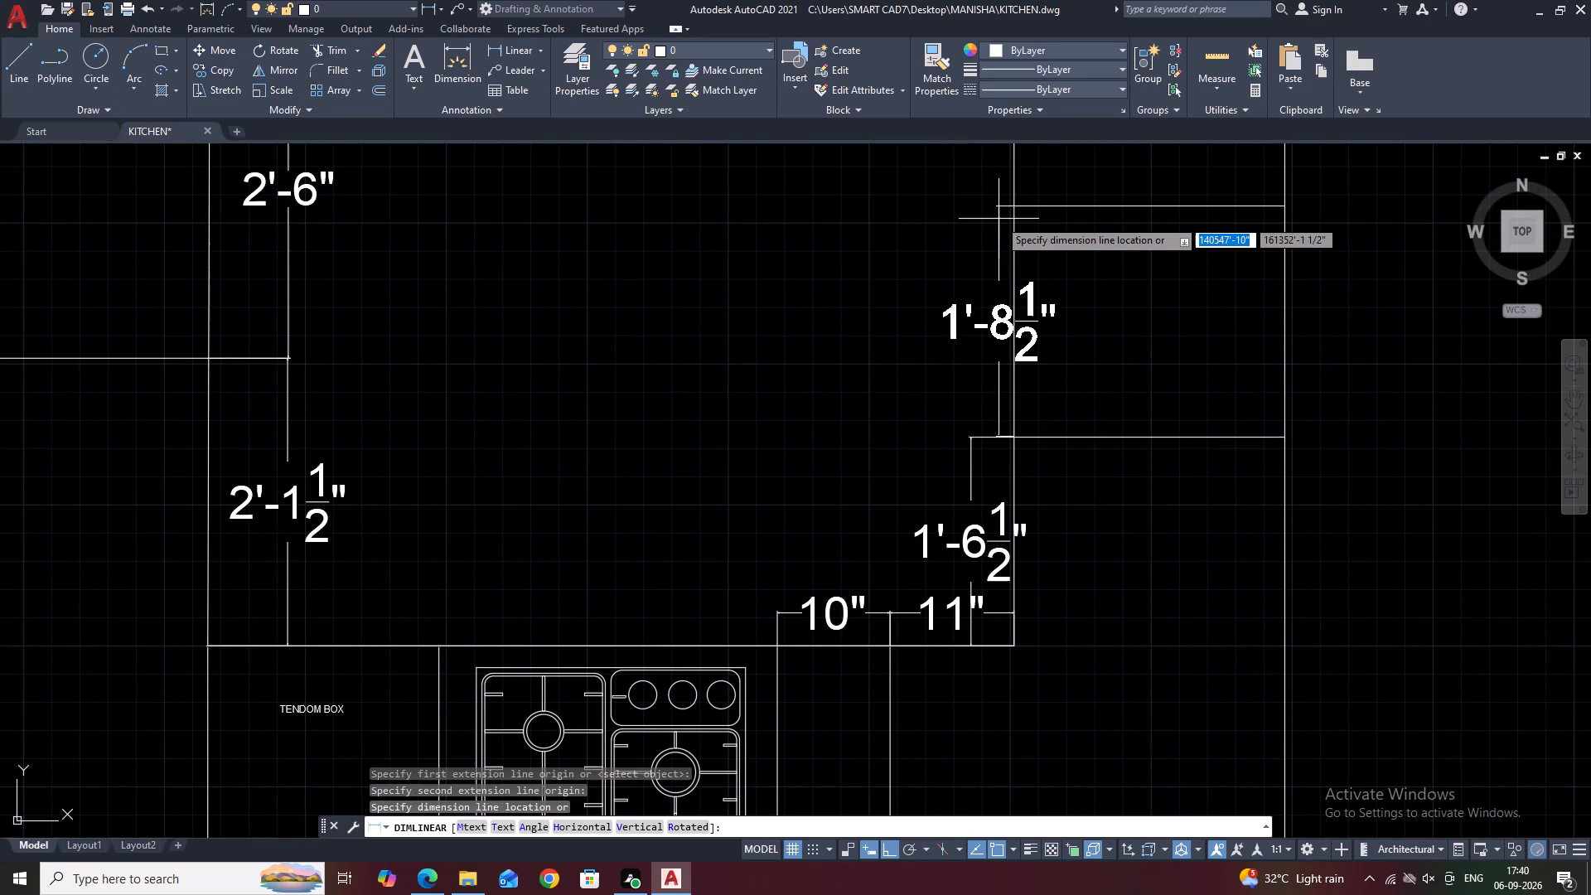
click(974, 259)
Dimension the third bay of the sink-side run, placing its dimension line slightly farther from the counter edge.
middle_drag(1022, 249, 976, 384)
middle_drag(994, 384, 978, 438)
key(space)
click(950, 387)
middle_drag(971, 244, 949, 445)
scroll(949, 445, down, 2)
click(944, 408)
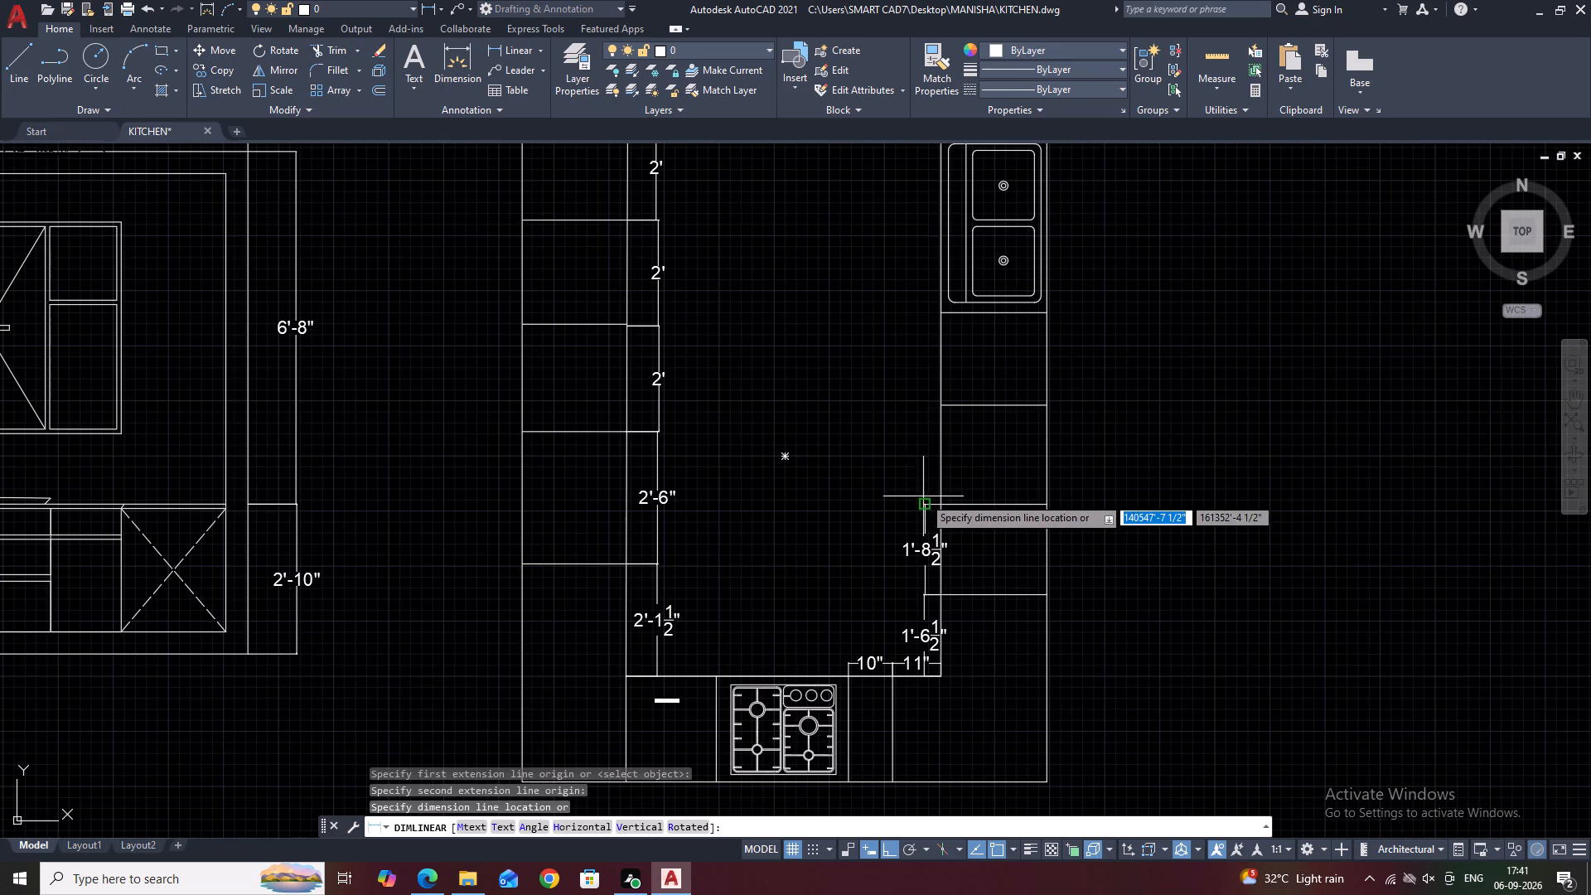
click(903, 502)
Dimension the fourth bay, directly below the sink, in line with the third bay's dimension.
scroll(955, 316, down, 1)
middle_drag(956, 317, 950, 338)
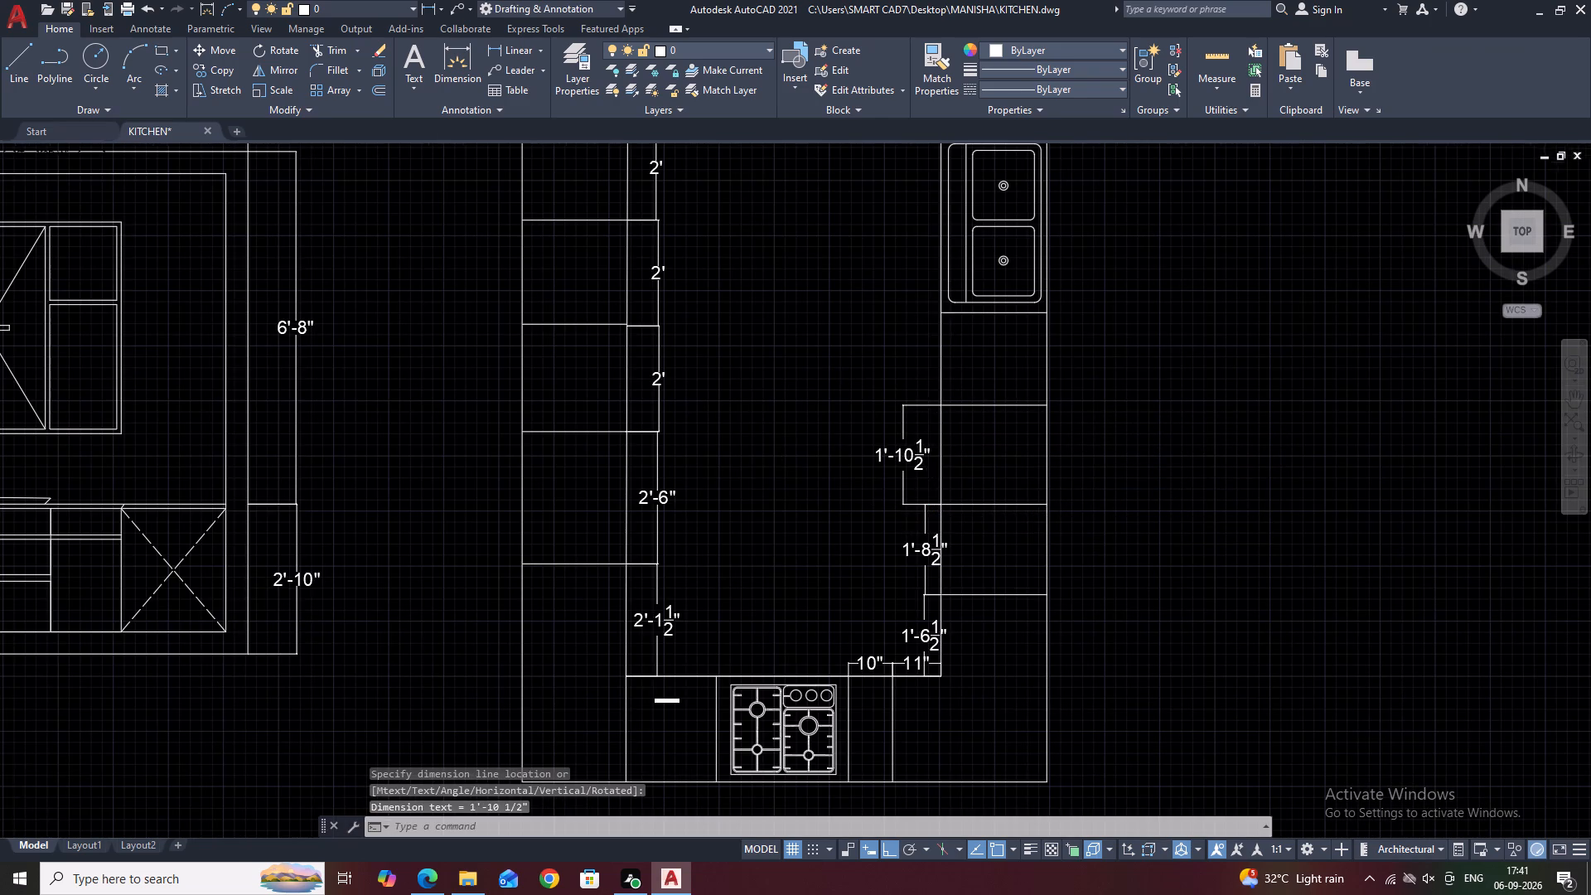
middle_drag(950, 338, 912, 401)
scroll(912, 401, down, 1)
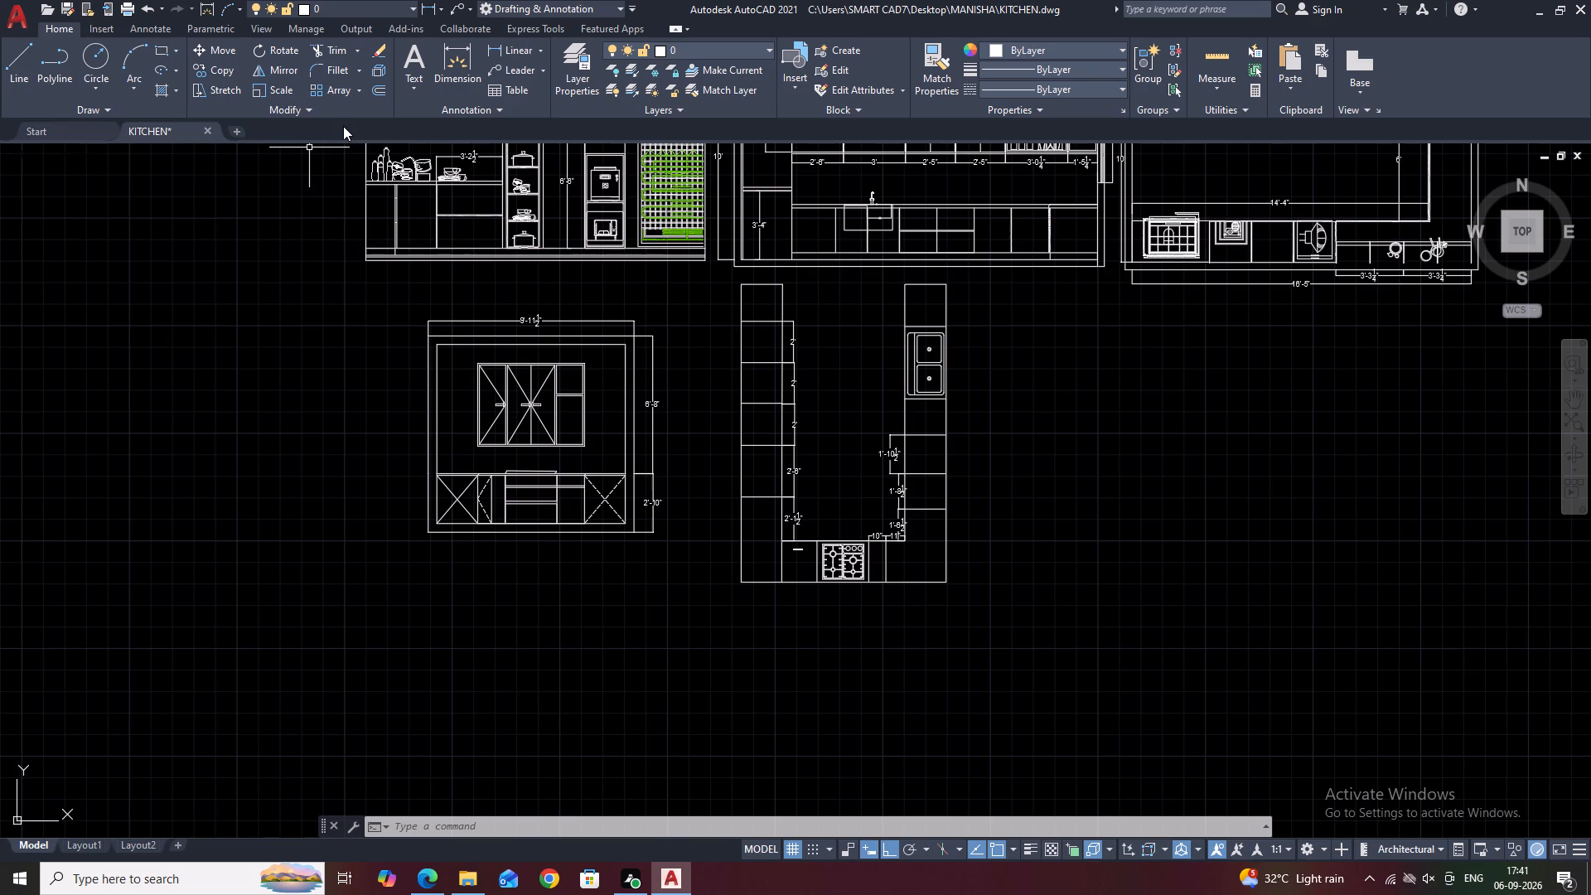
middle_drag(839, 400, 648, 416)
scroll(641, 429, up, 1)
middle_drag(704, 317, 679, 368)
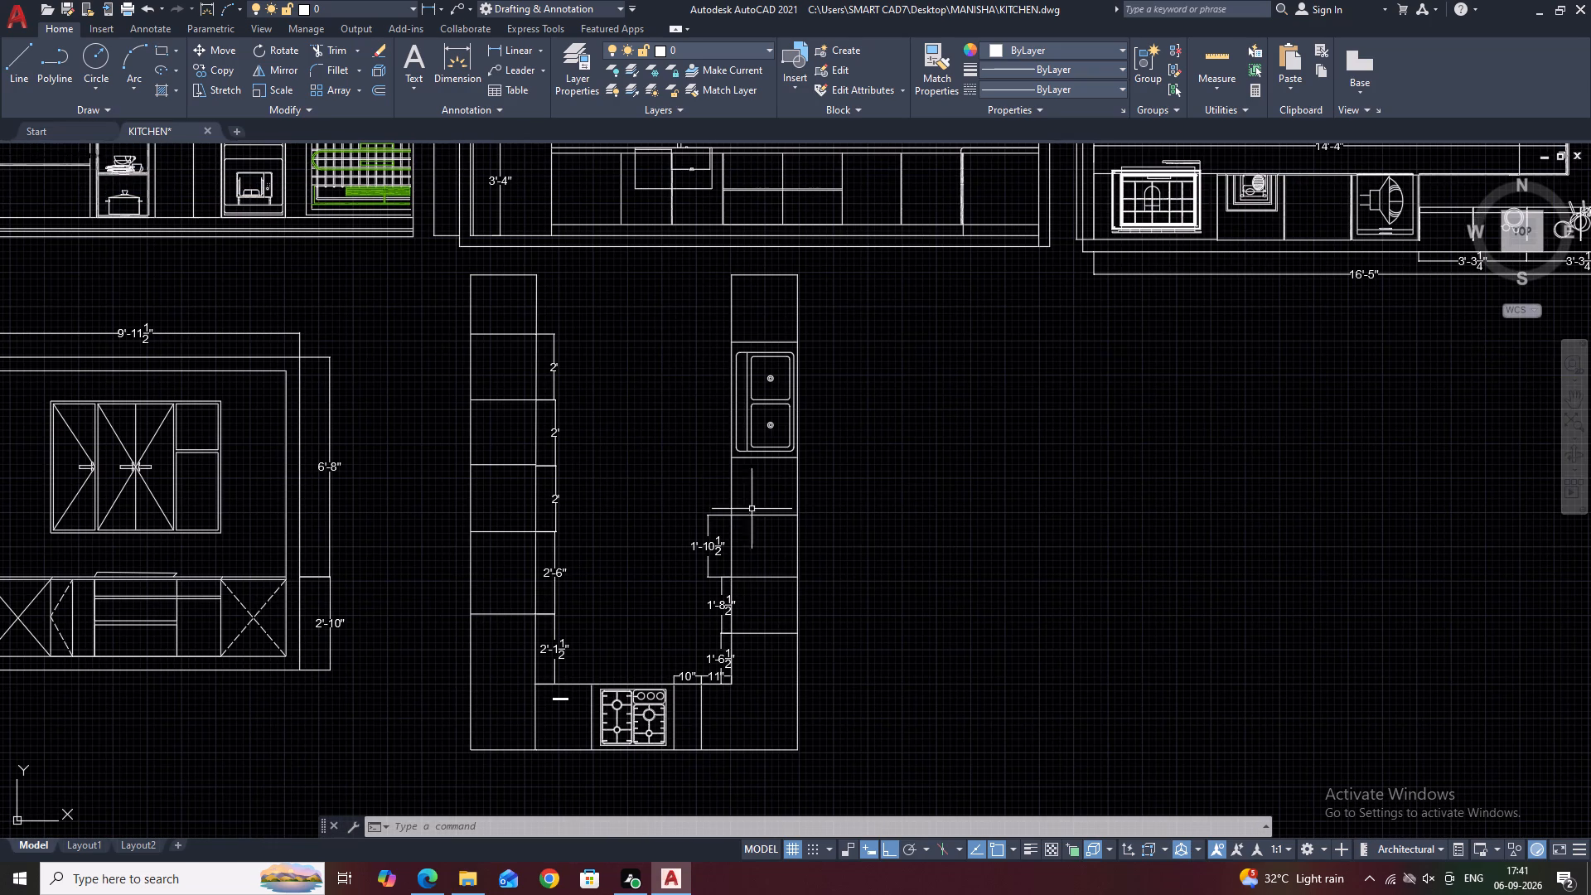
scroll(742, 549, up, 1)
middle_drag(741, 549, 678, 460)
scroll(636, 463, up, 2)
middle_drag(638, 453, 647, 402)
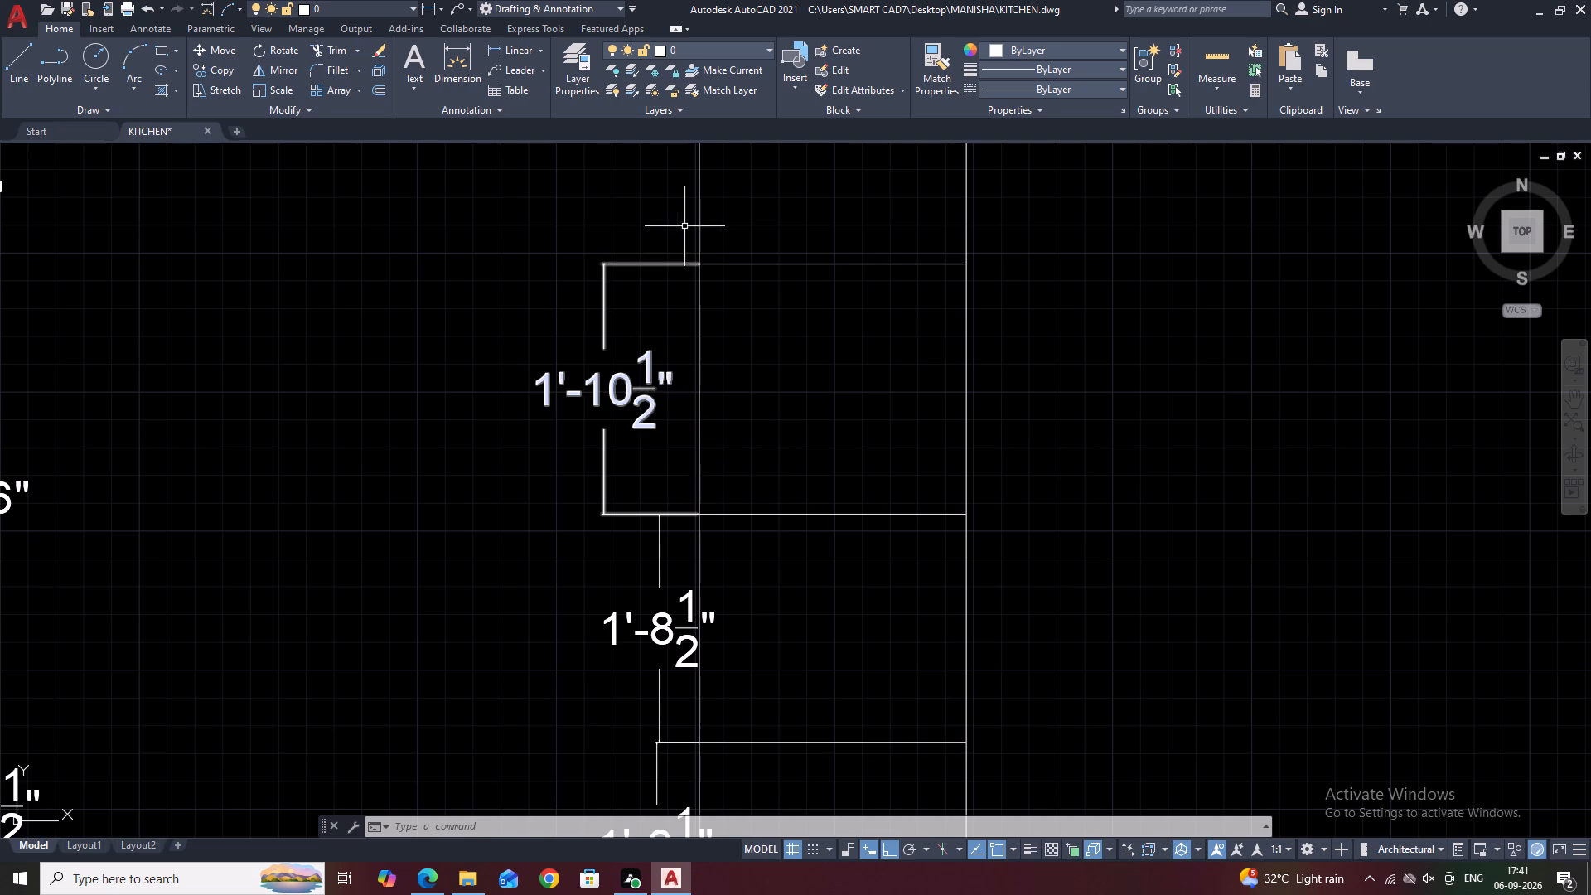
click(528, 53)
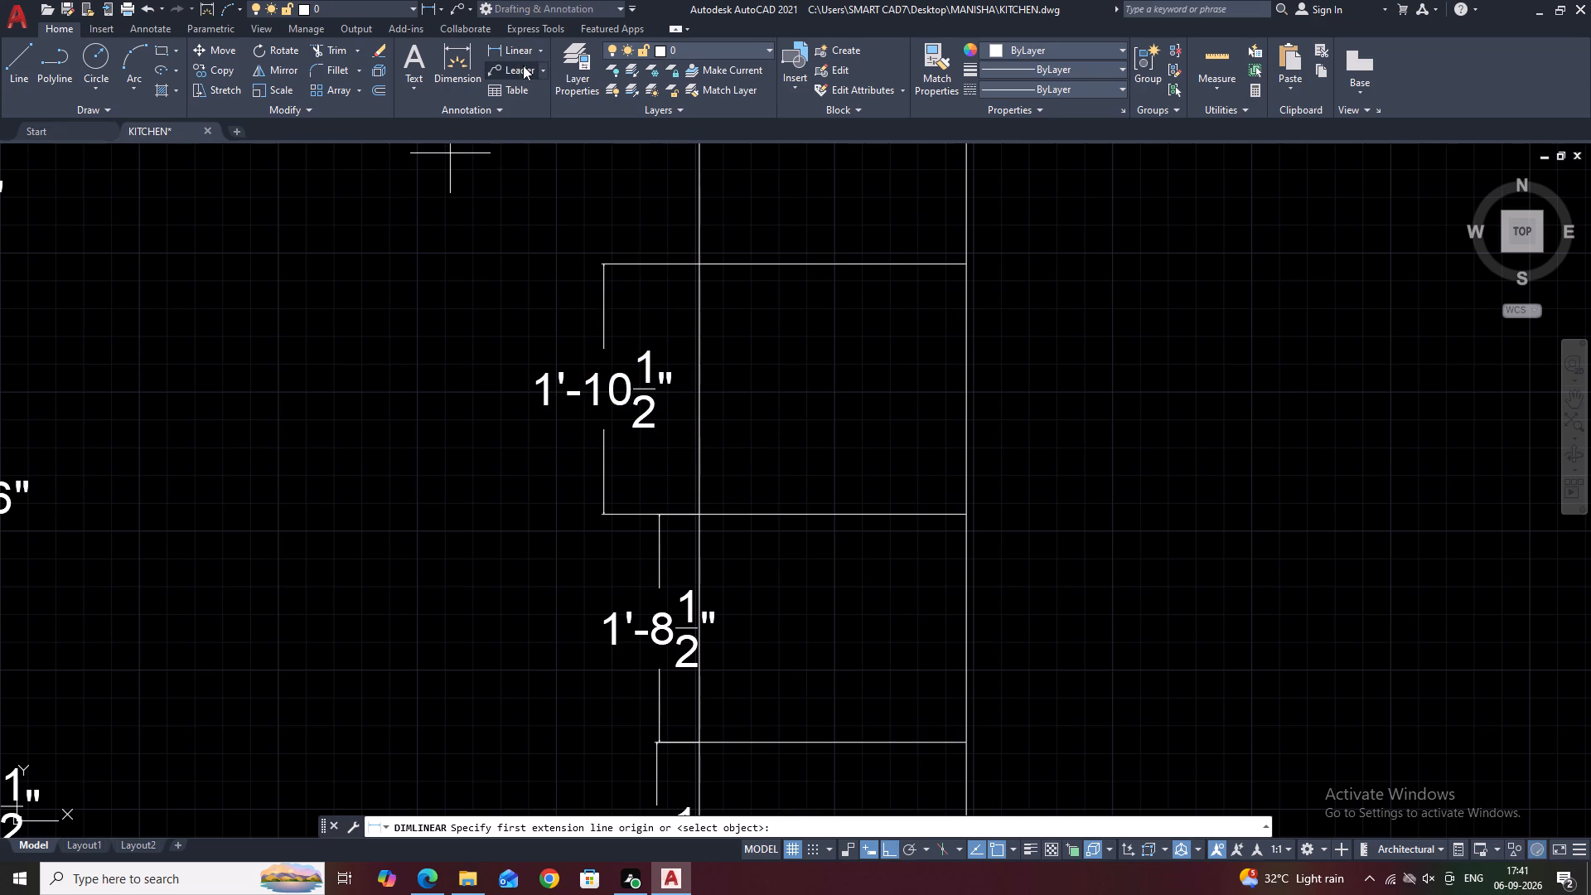
scroll(668, 293, down, 2)
middle_drag(695, 328, 704, 360)
scroll(691, 317, up, 1)
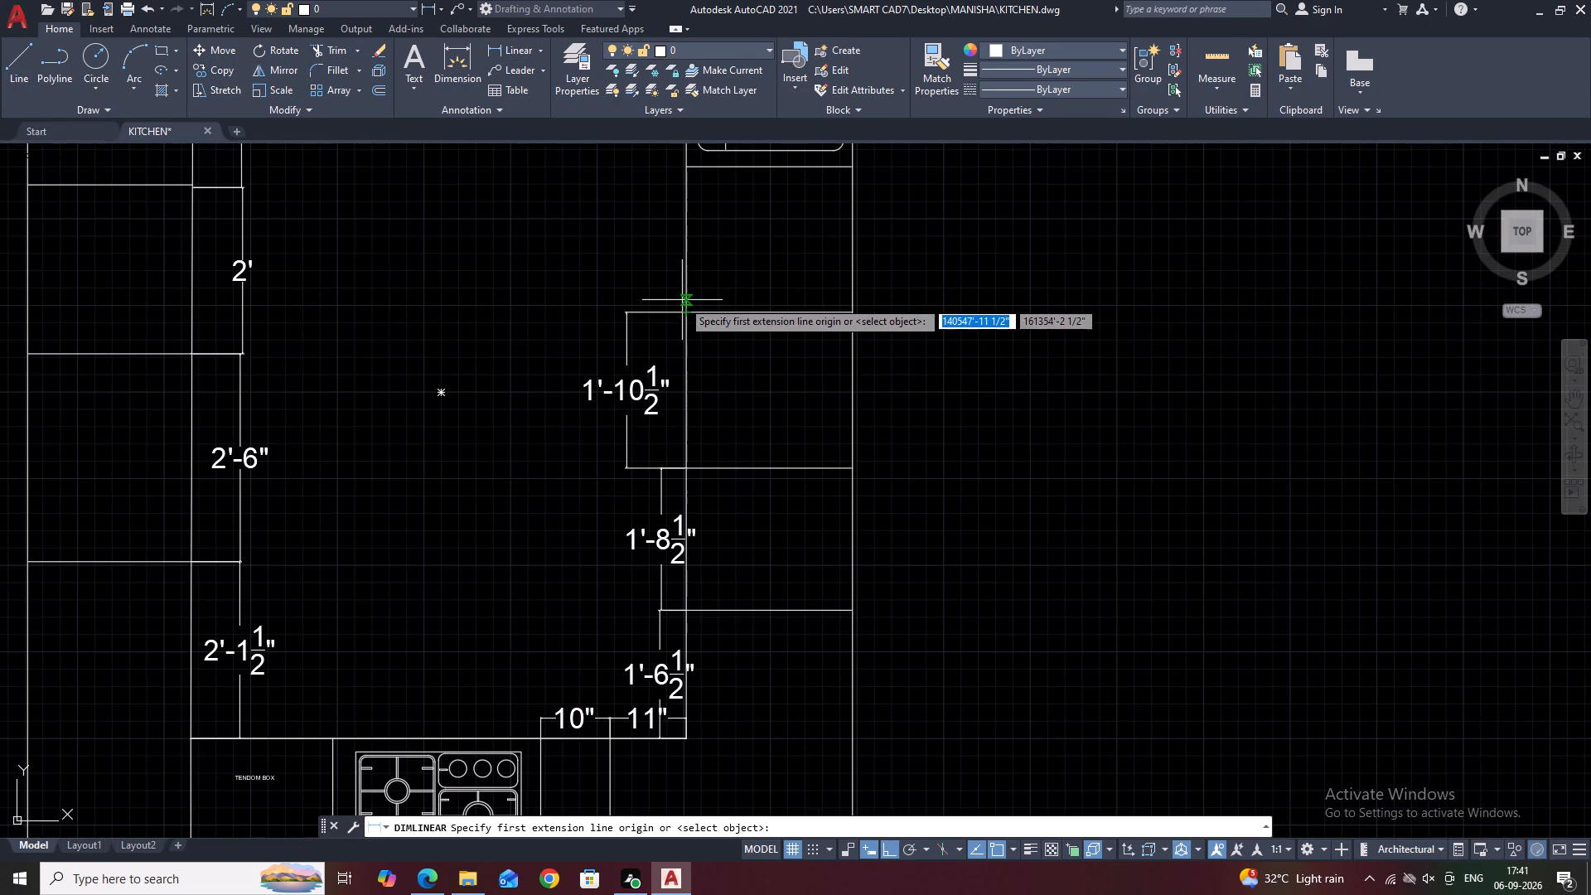
click(686, 311)
middle_drag(687, 233, 699, 336)
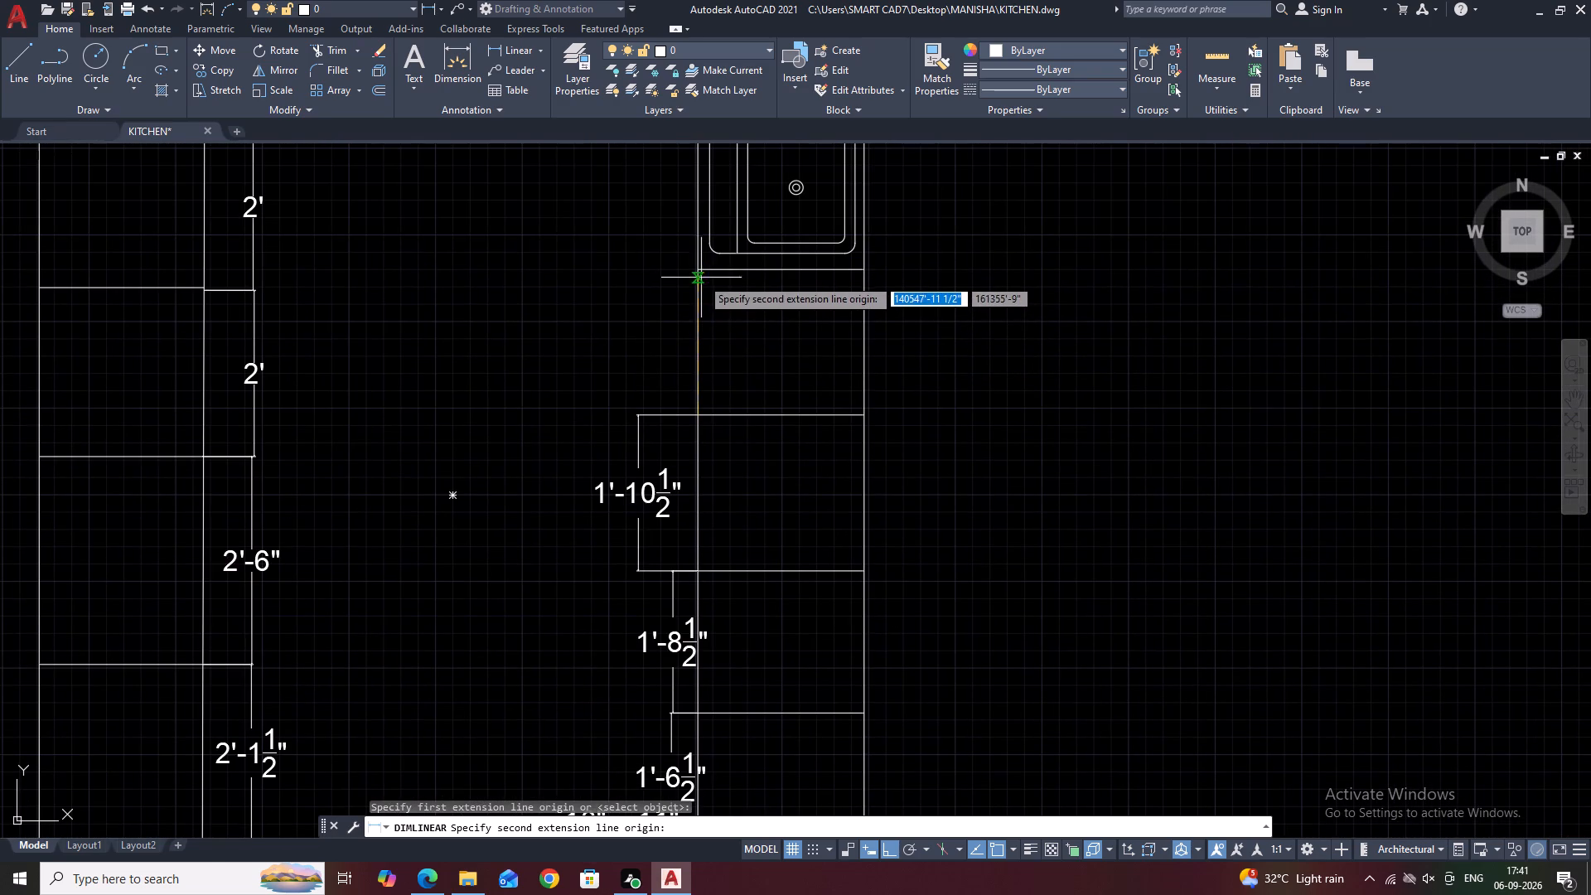
click(700, 270)
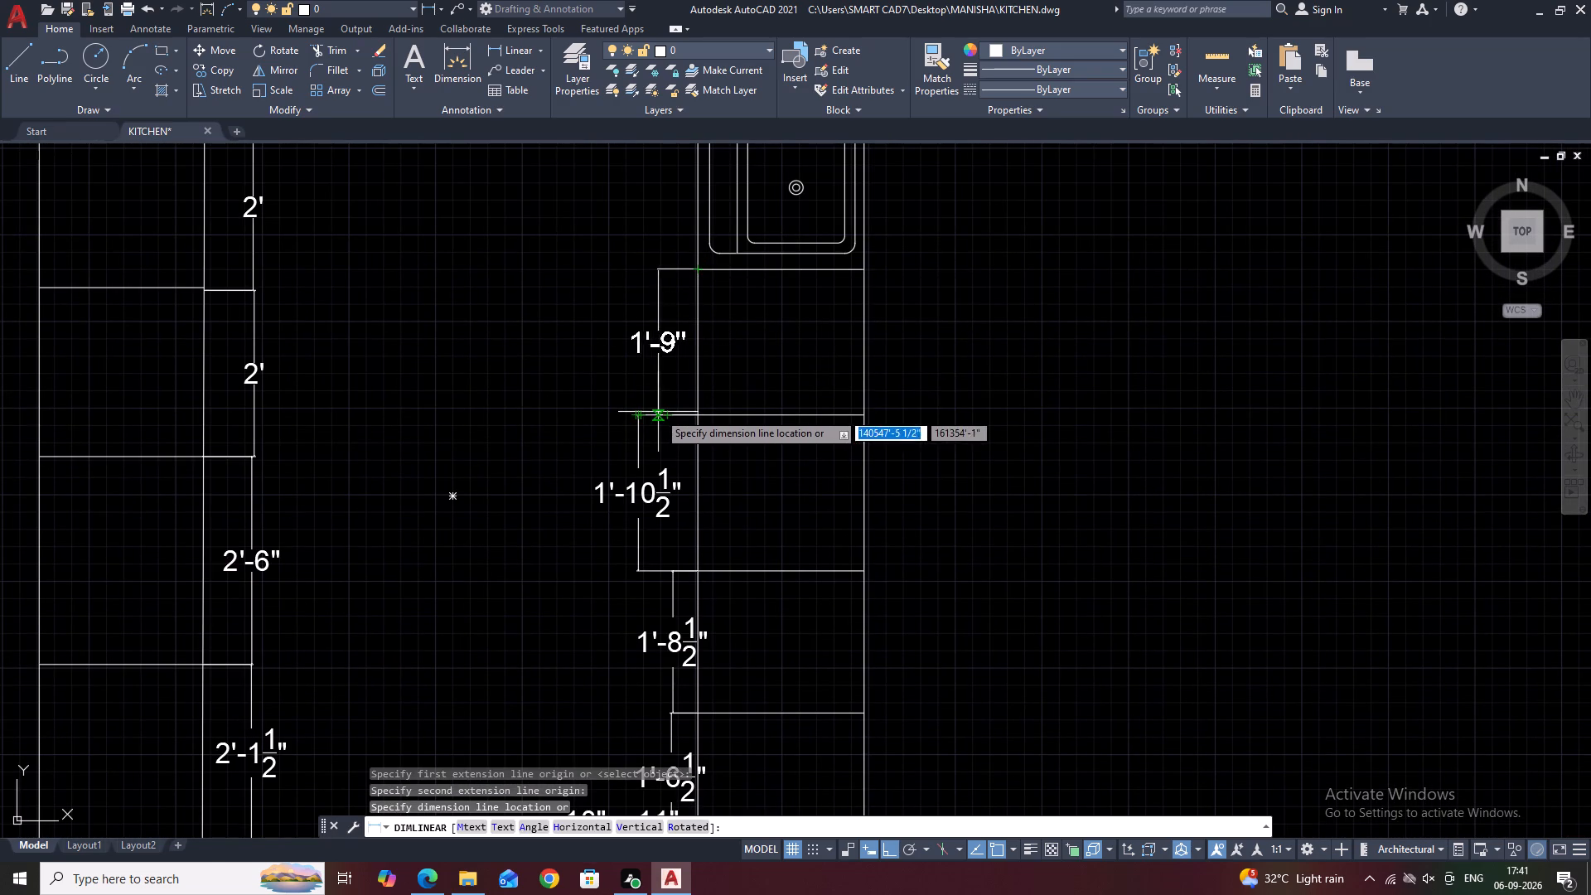
click(639, 410)
Dimension the sink bay with a vertical linear dimension in line with the dimension of the bay below it.
scroll(670, 377, down, 1)
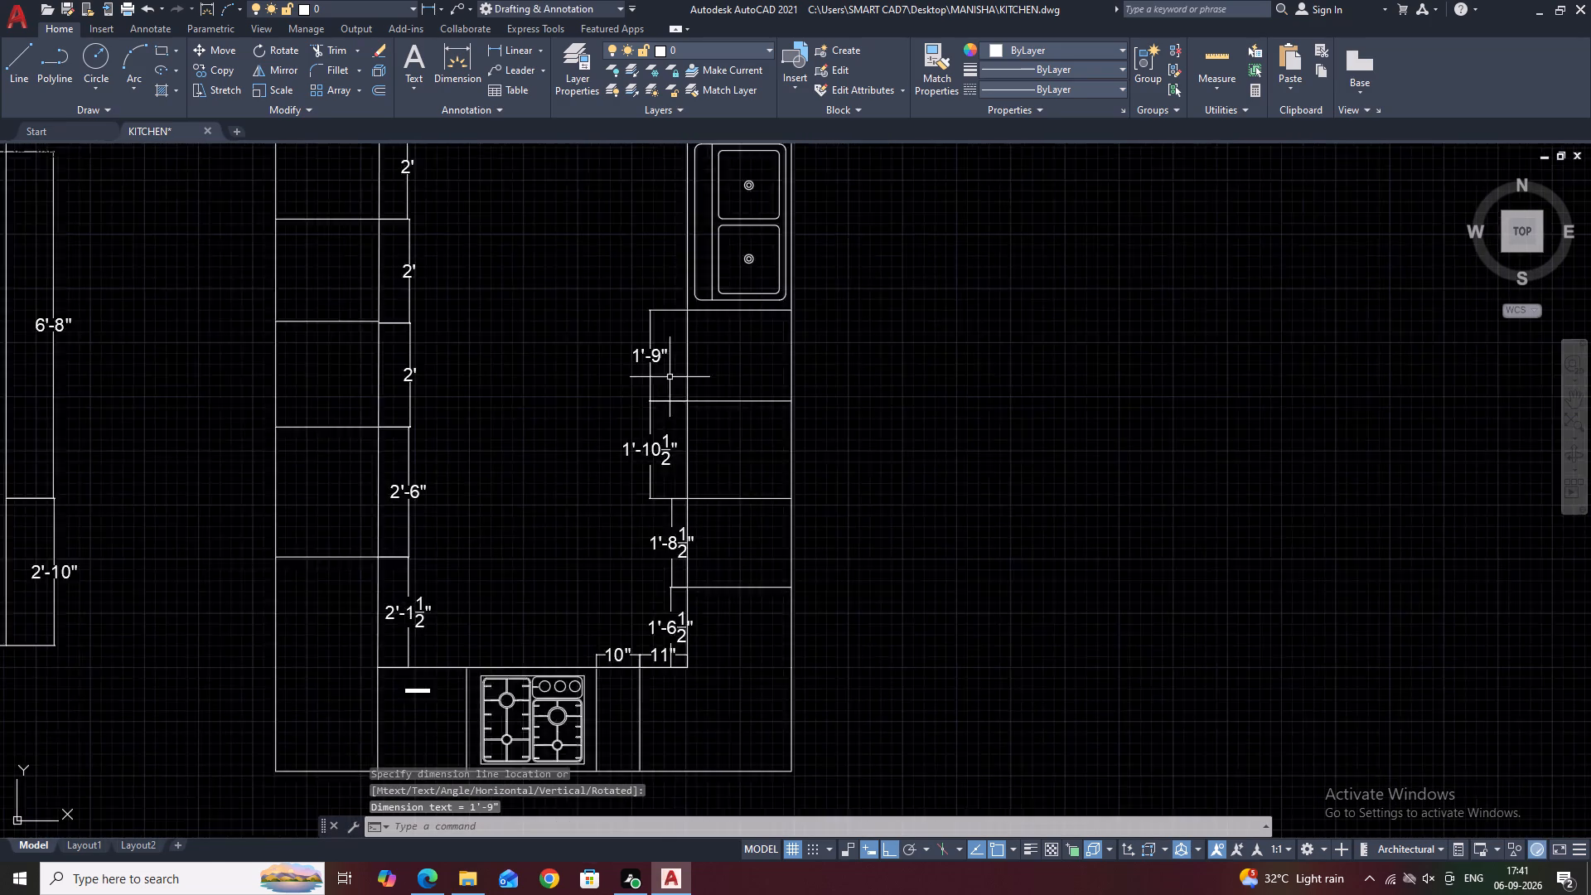
scroll(670, 377, down, 1)
middle_drag(717, 315, 733, 416)
click(508, 50)
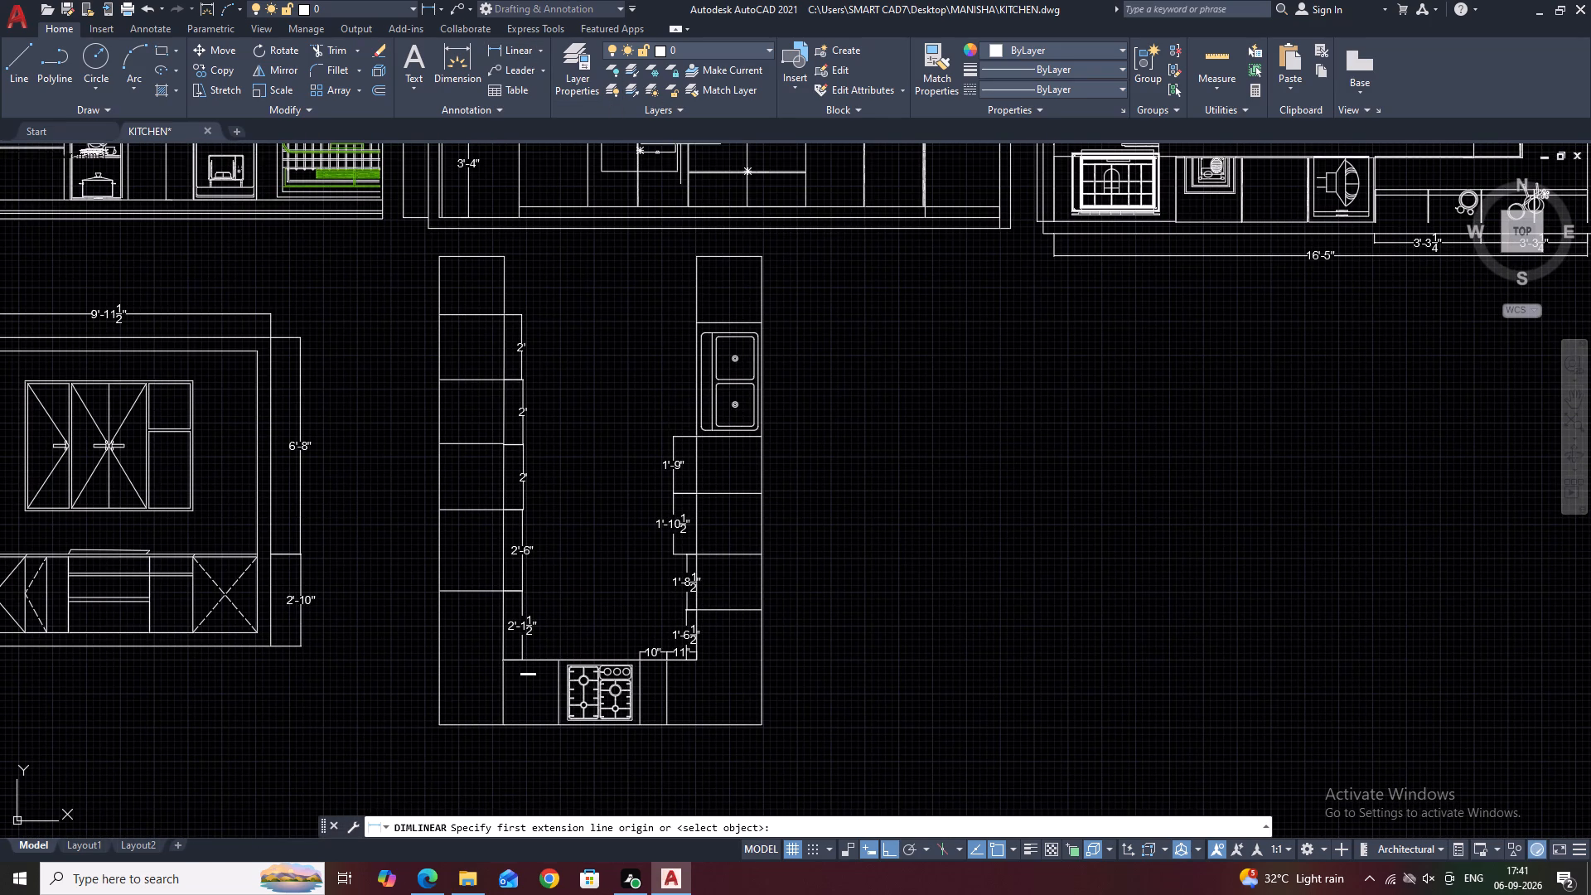
scroll(641, 430, up, 1)
click(729, 439)
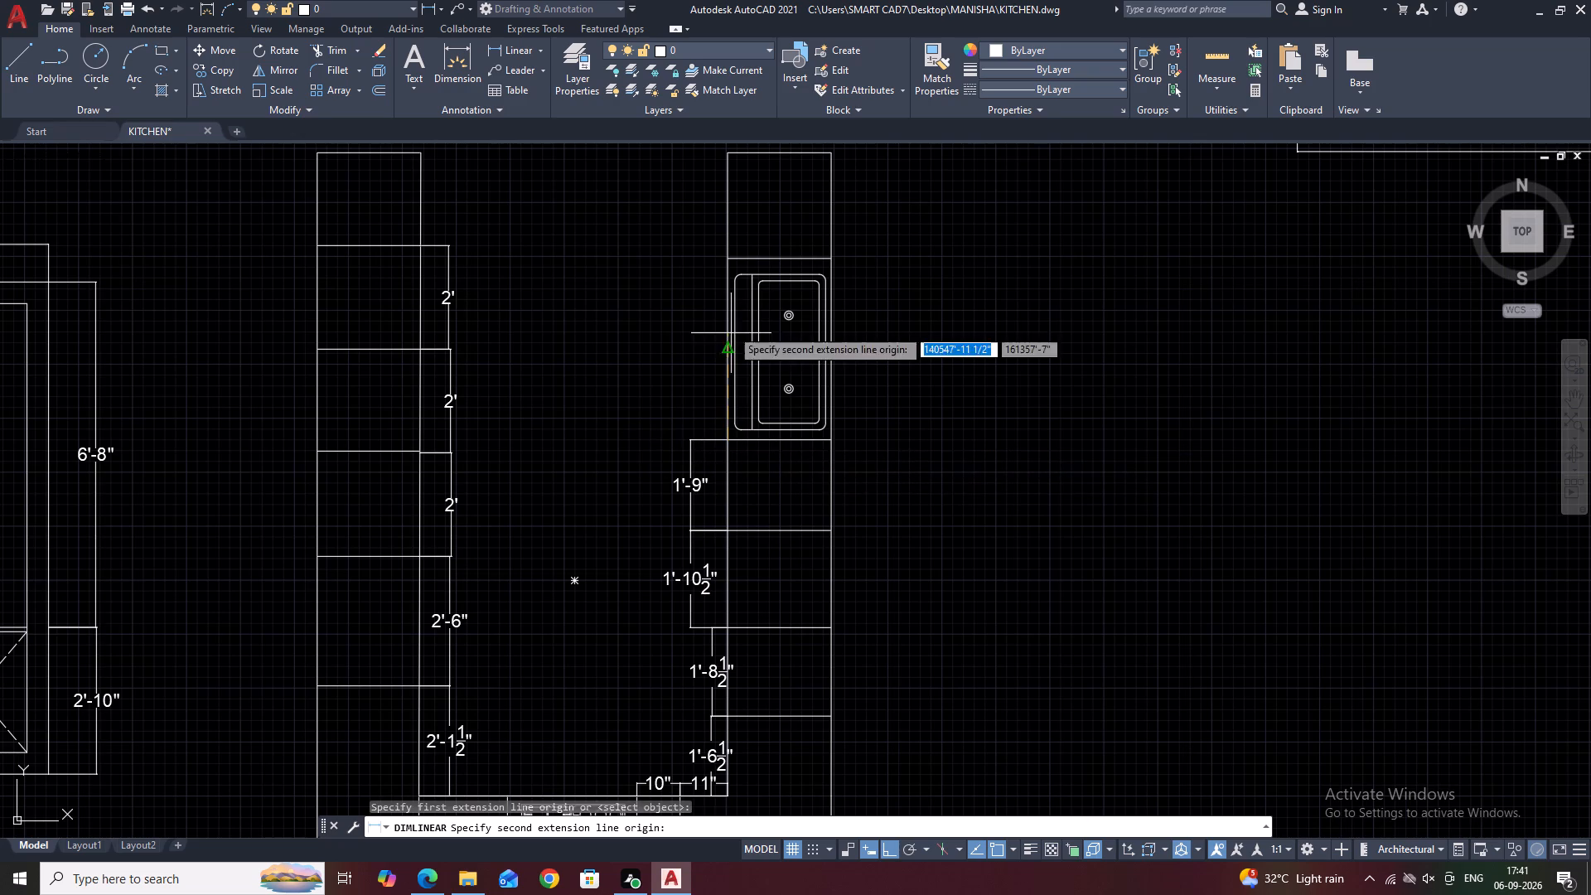
click(732, 259)
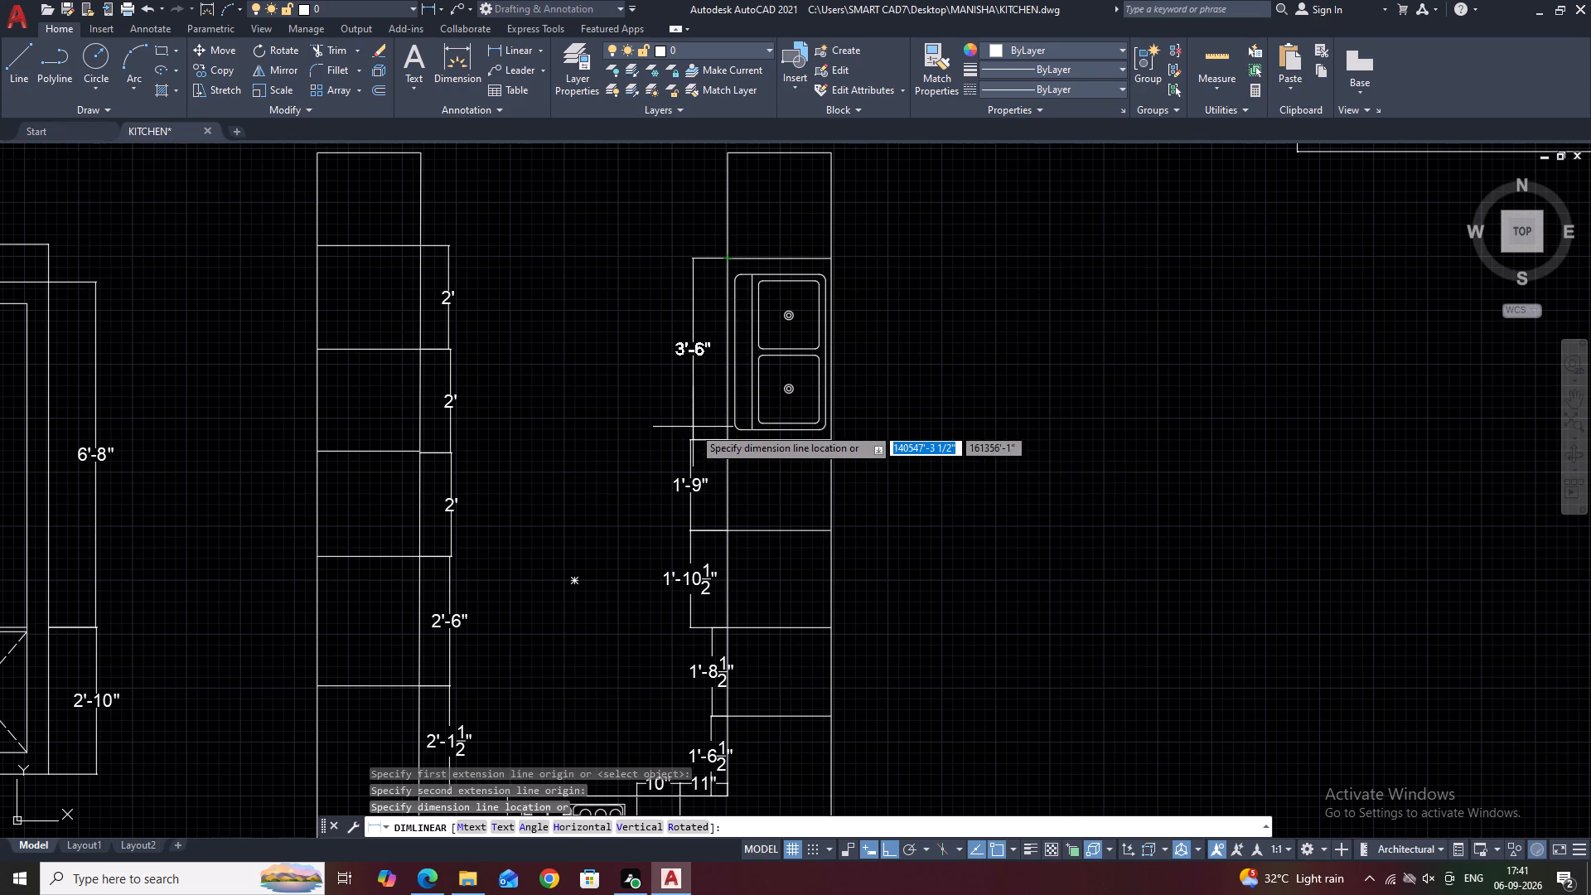
click(692, 432)
Add a horizontal linear dimension across the hob bay, just above the counter edge beside the existing 10" dimension.
middle_drag(717, 259, 790, 327)
middle_drag(954, 355, 942, 341)
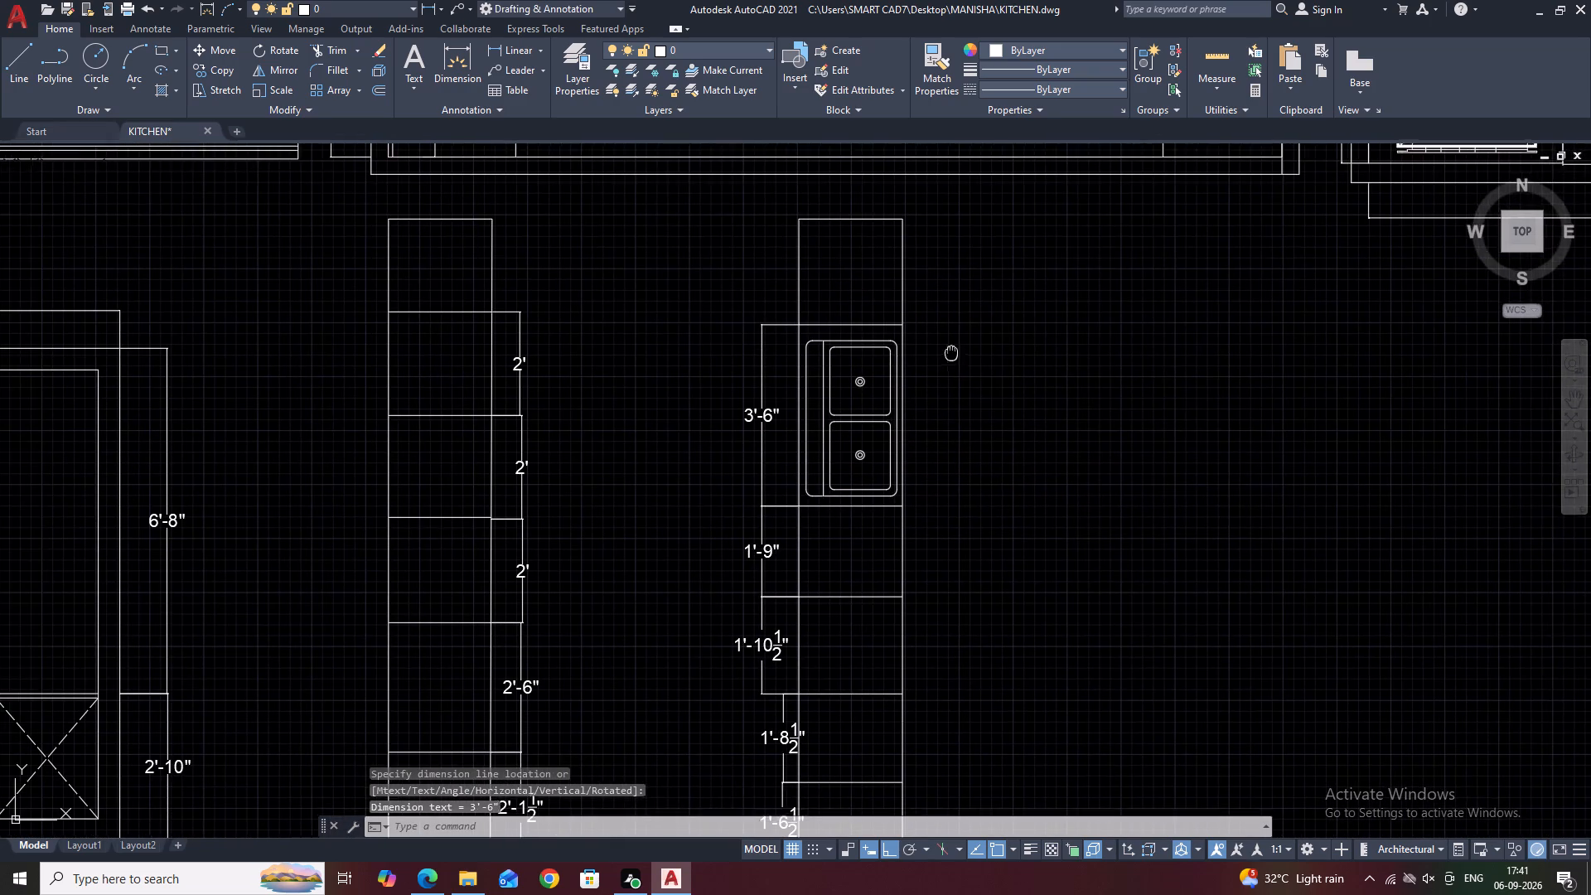
middle_drag(942, 341, 916, 313)
middle_drag(800, 483, 786, 407)
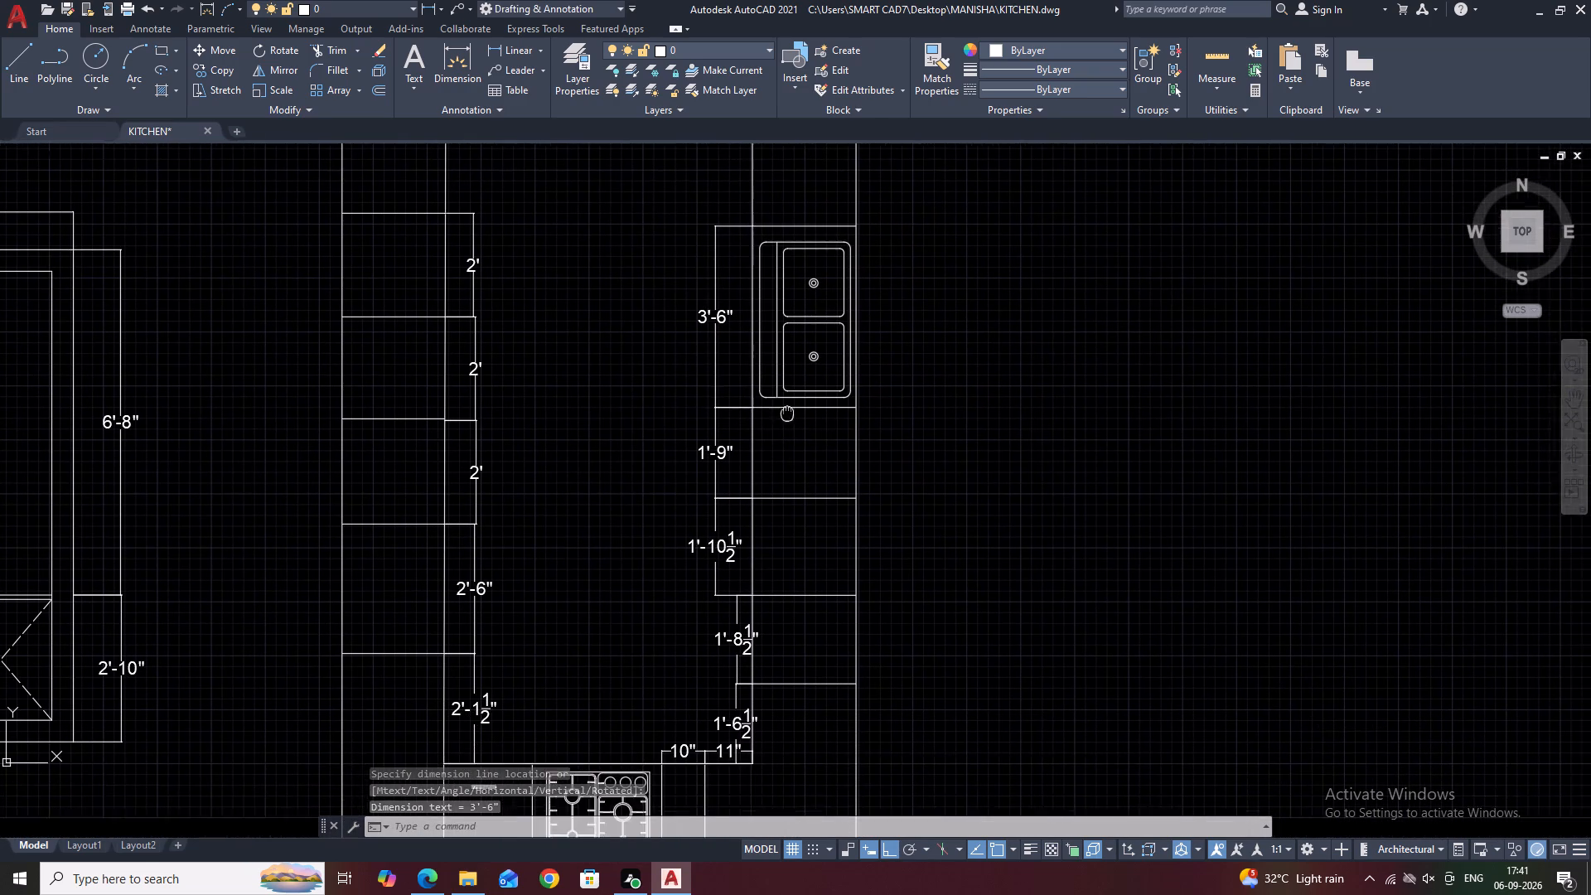
middle_drag(796, 467, 793, 319)
middle_drag(565, 568, 694, 502)
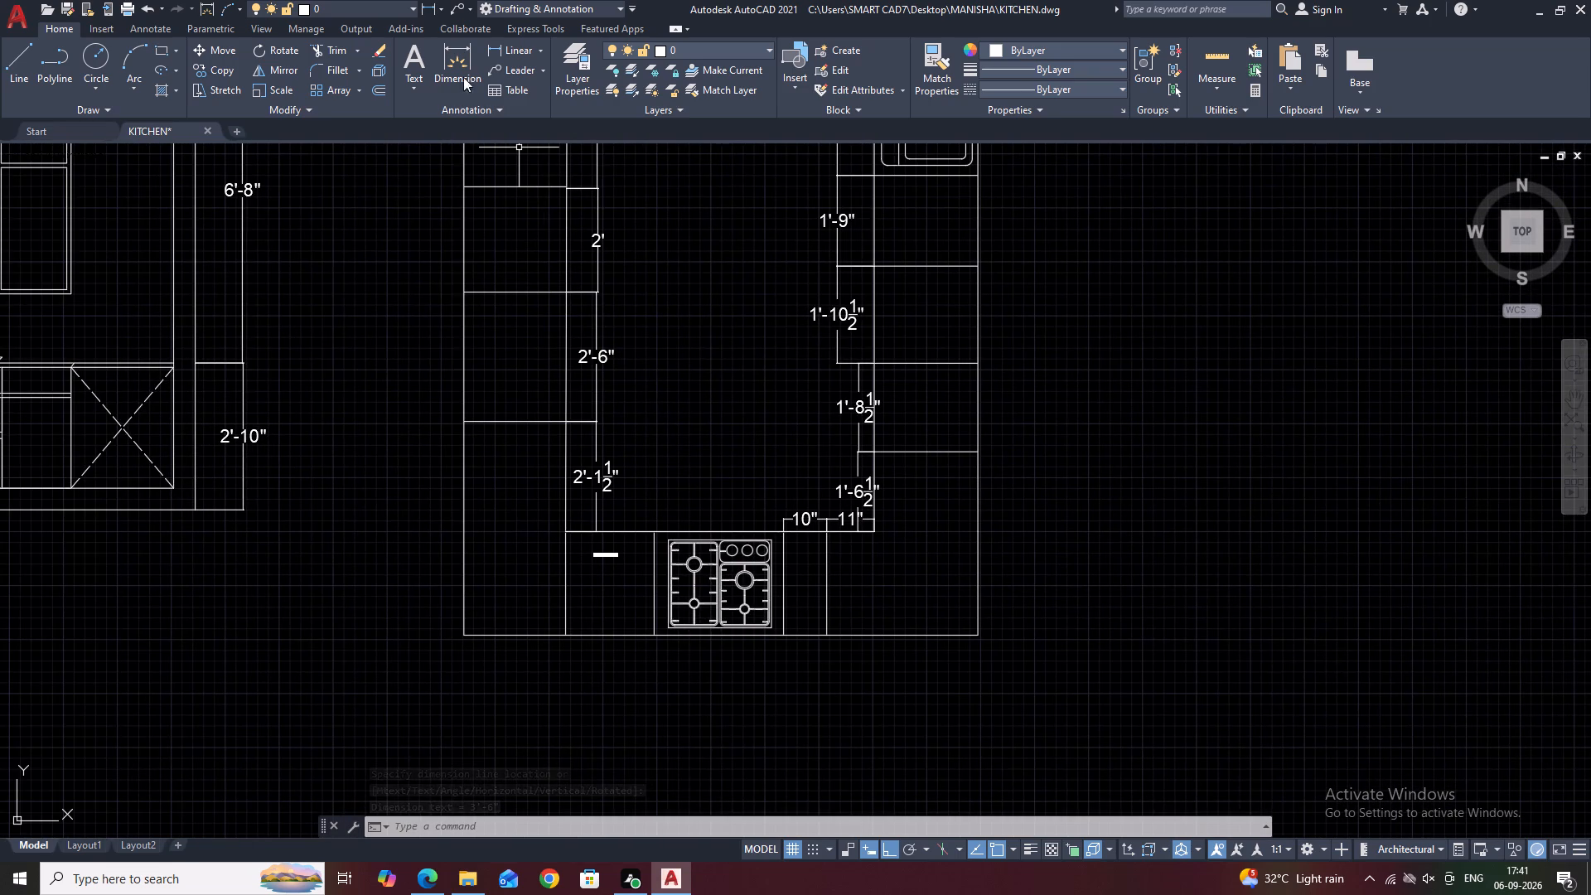
click(512, 46)
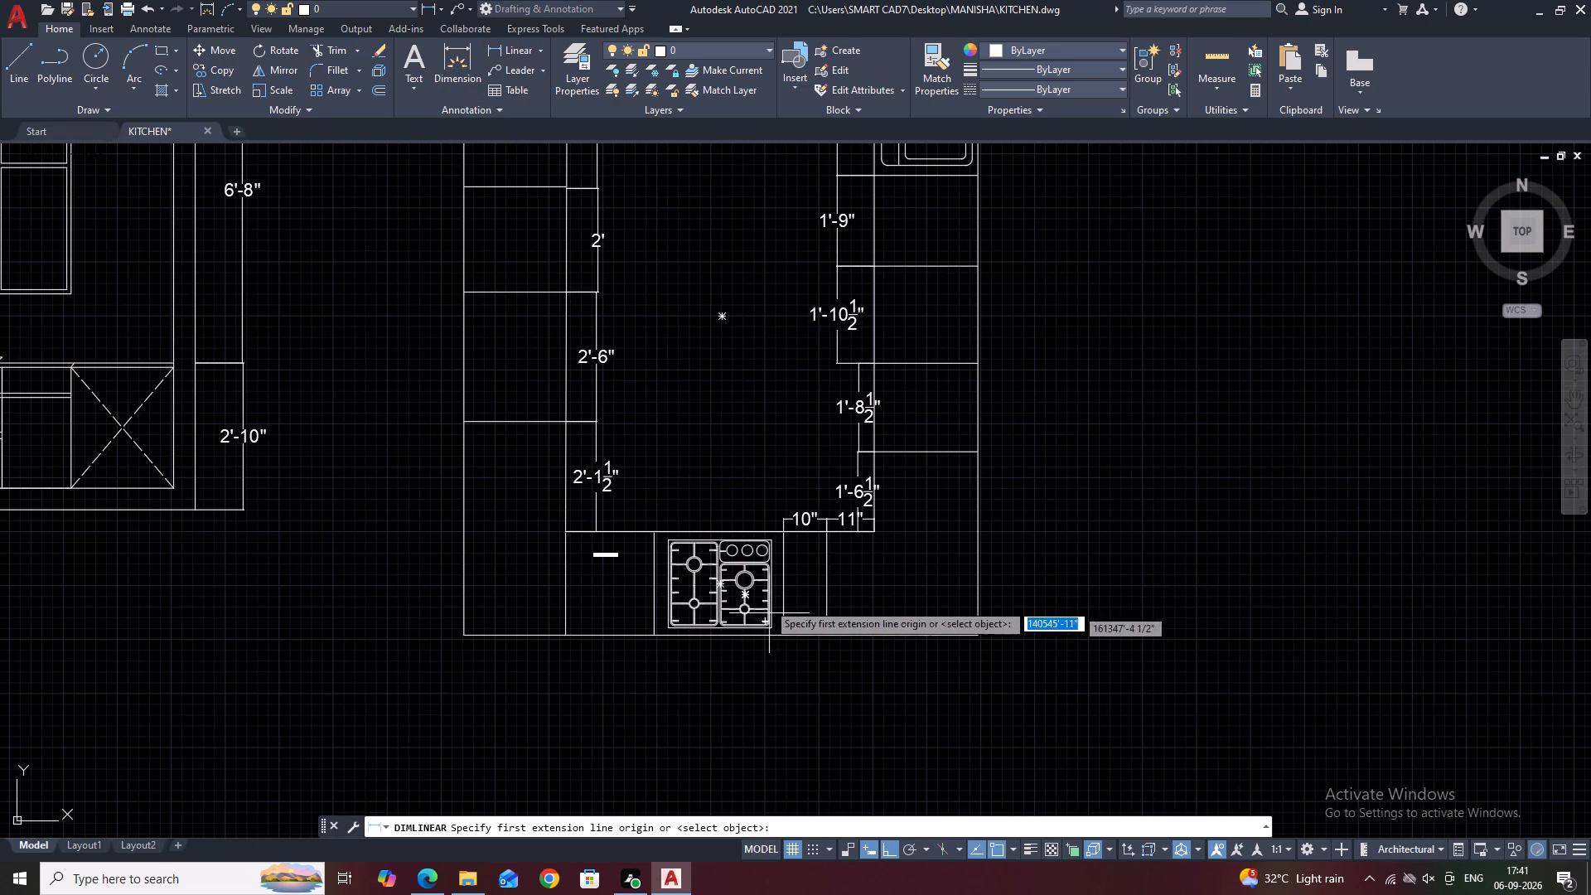
scroll(774, 518, up, 1)
click(787, 540)
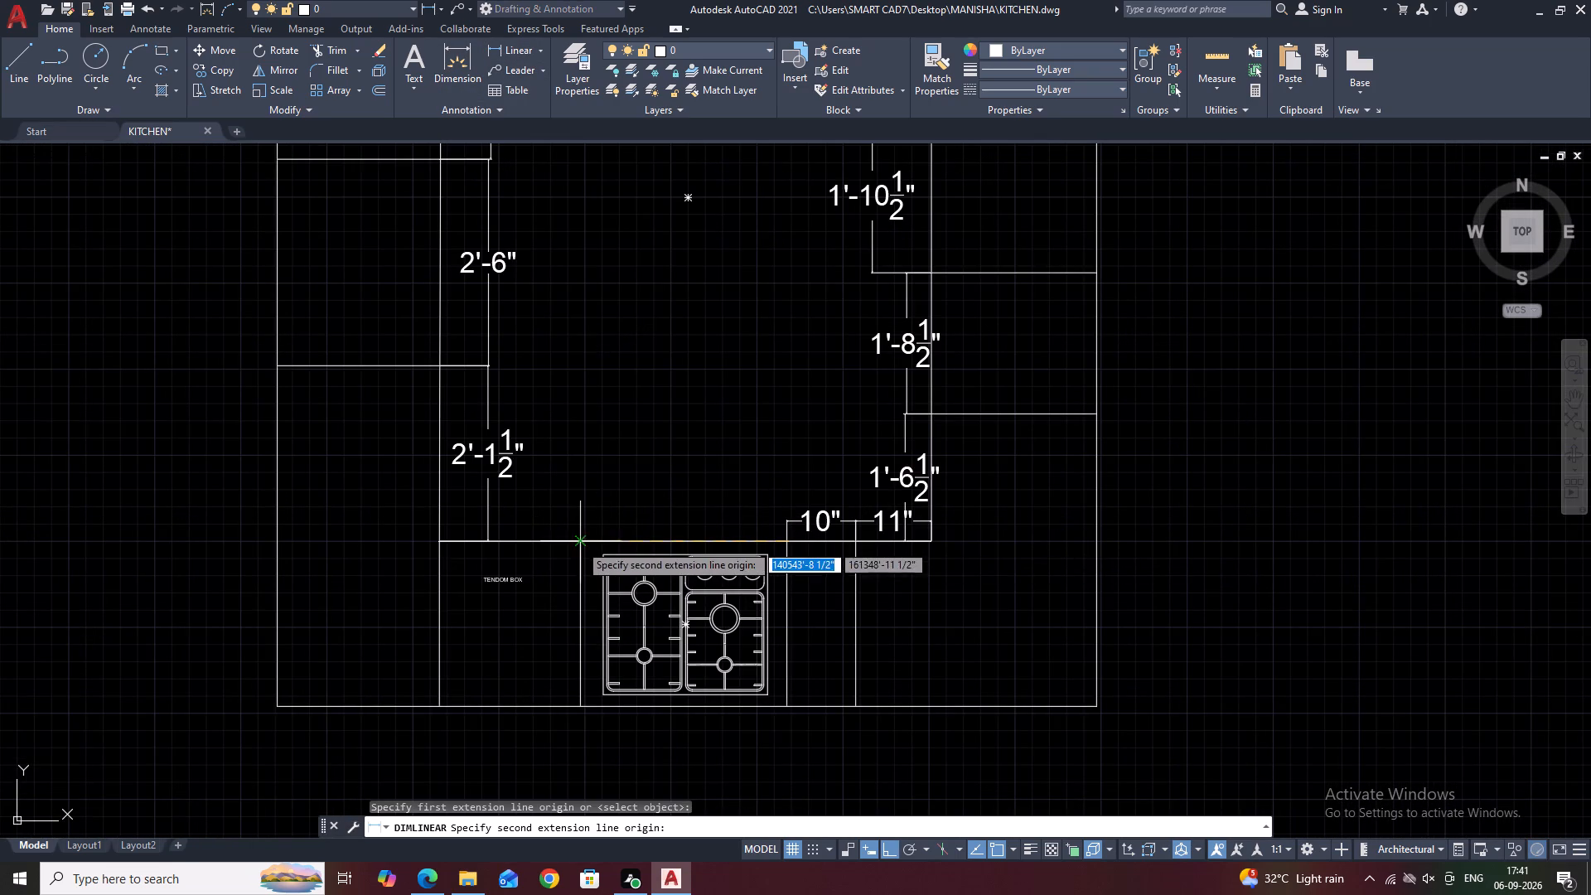
click(578, 544)
click(577, 518)
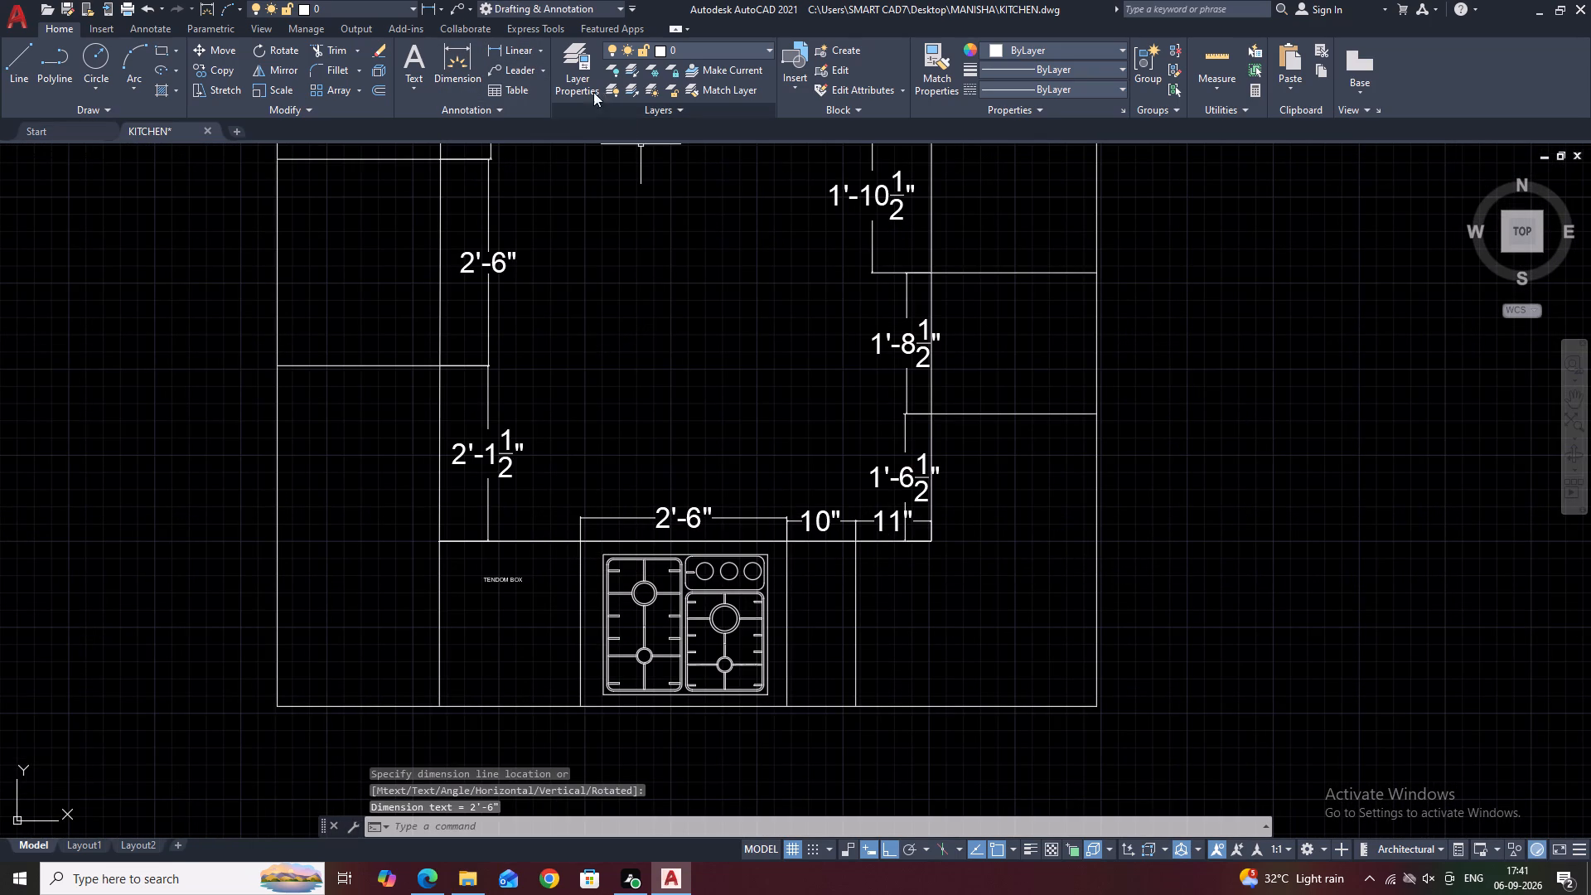
Dimension the width of the TENDOM BOX bay, from the inner corner to the hob bay, nearly in line with the hob bay's dimension.
click(508, 51)
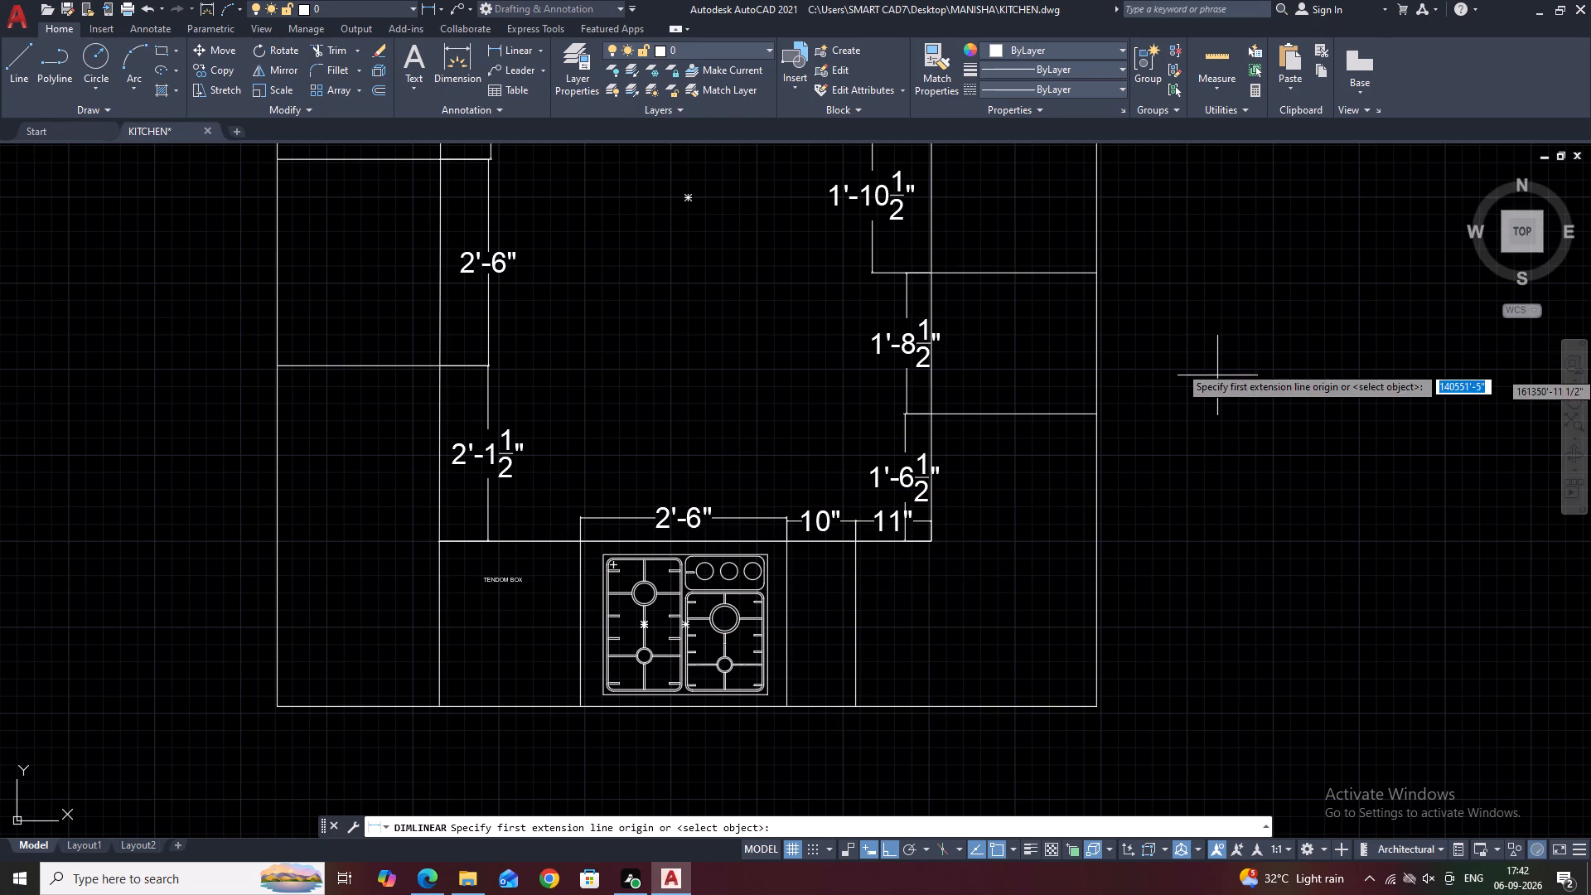
scroll(415, 549, up, 3)
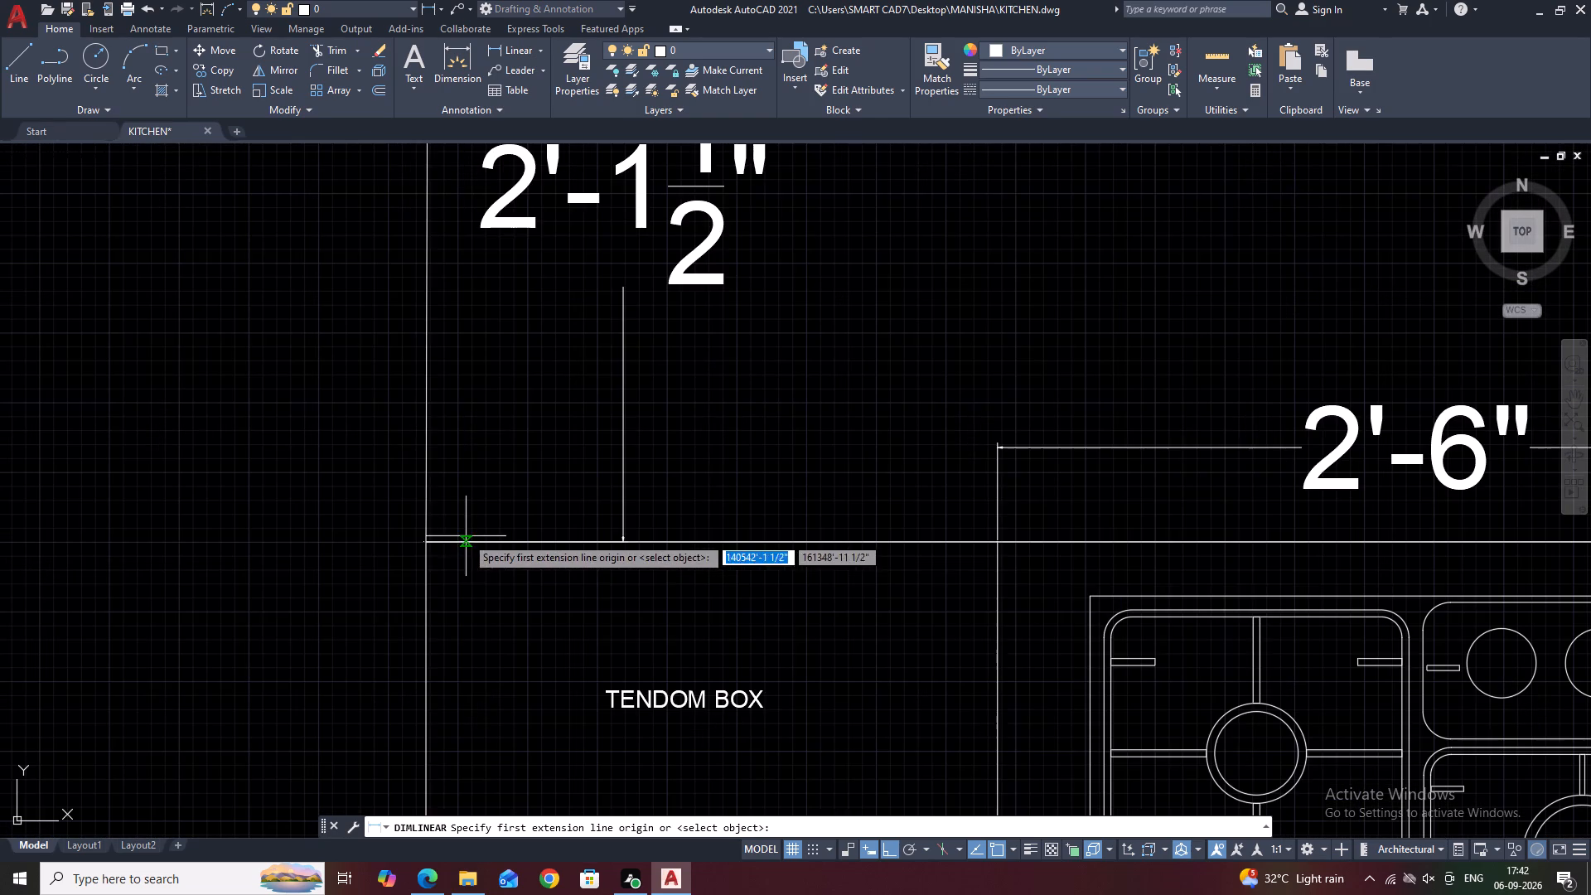
click(422, 540)
click(990, 543)
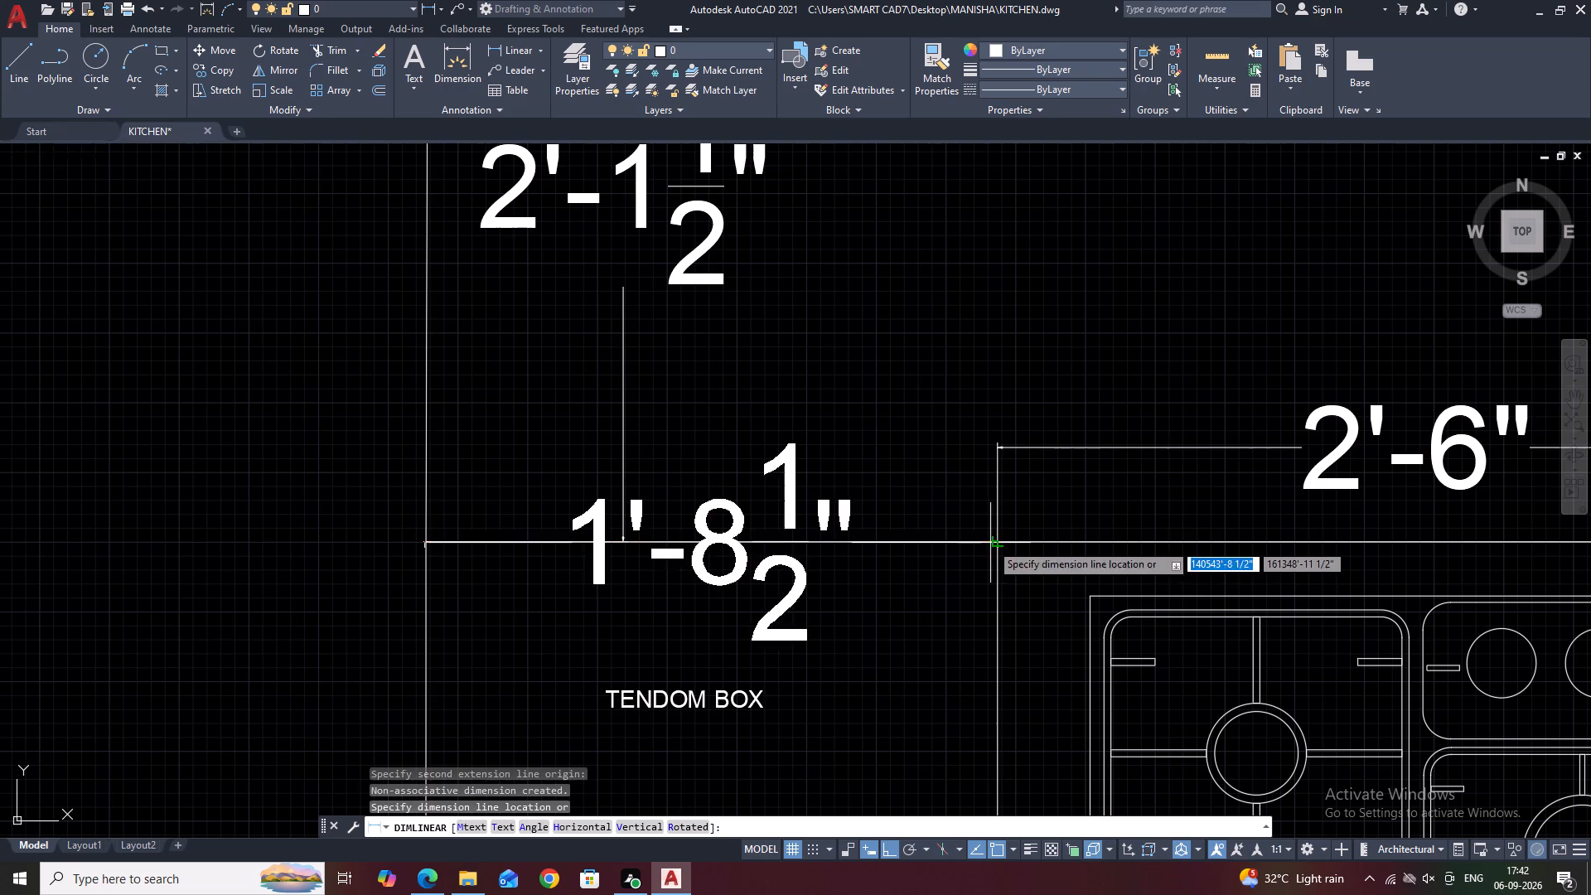
click(997, 436)
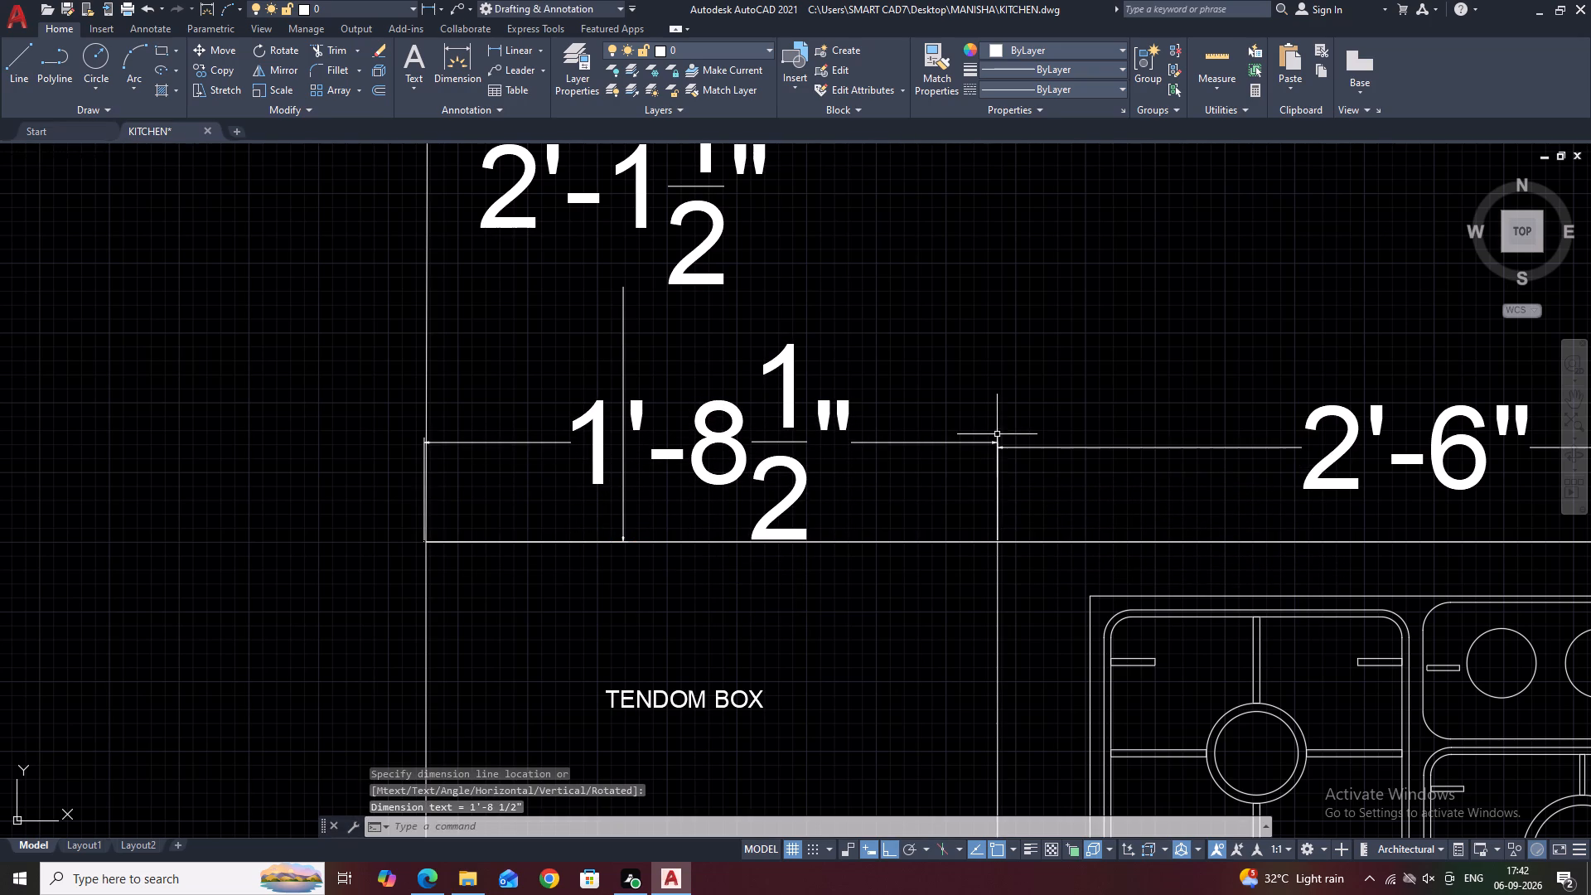
scroll(993, 396, down, 2)
middle_drag(1016, 332, 1008, 399)
scroll(999, 349, down, 1)
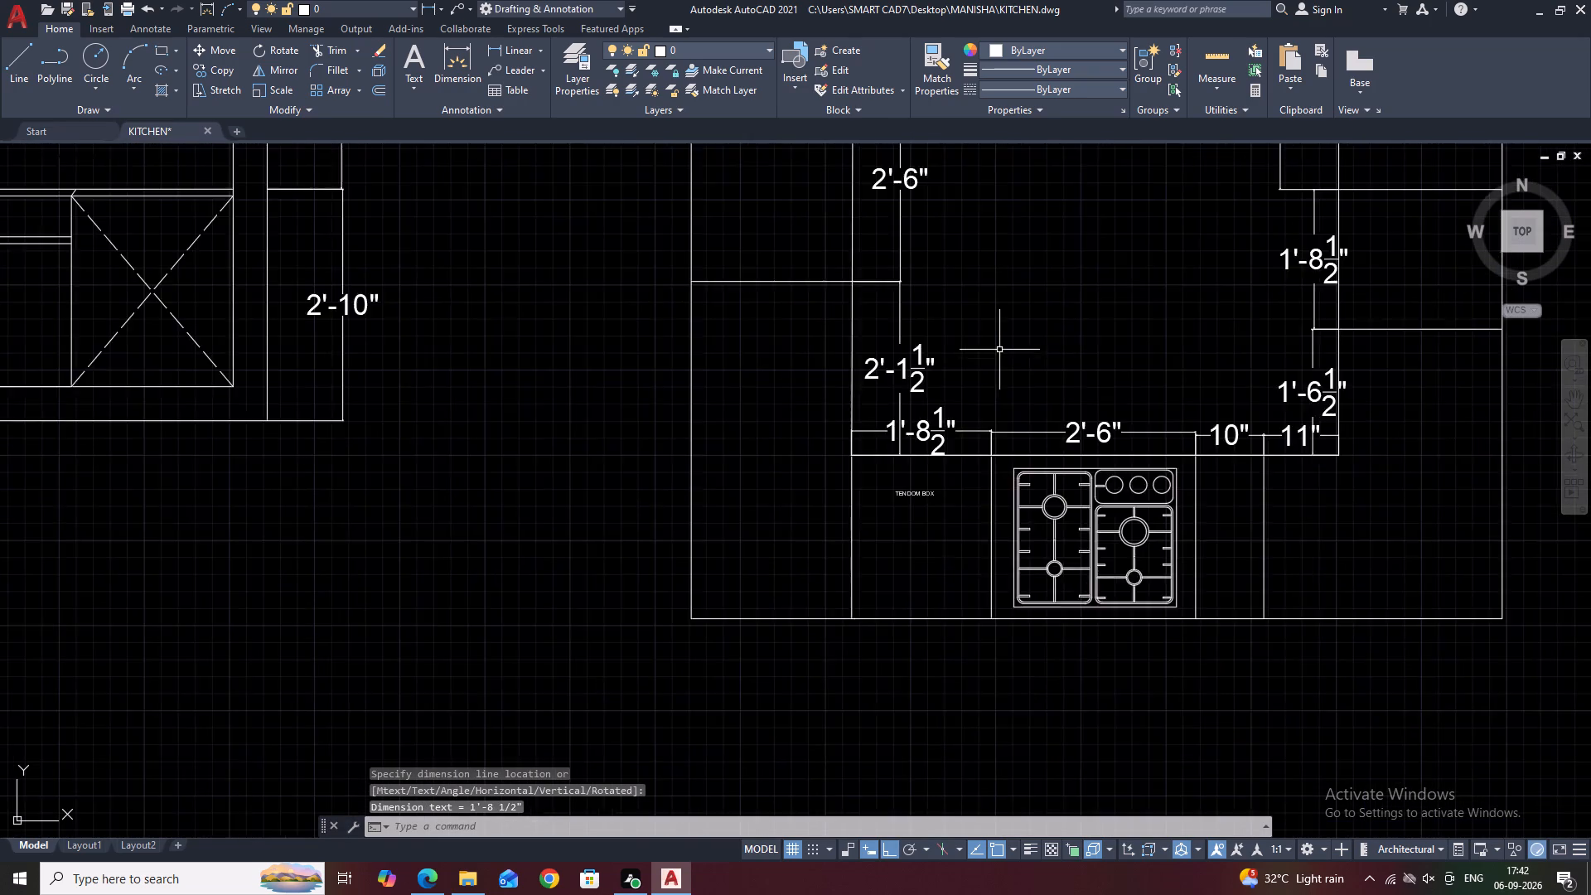
scroll(999, 350, down, 1)
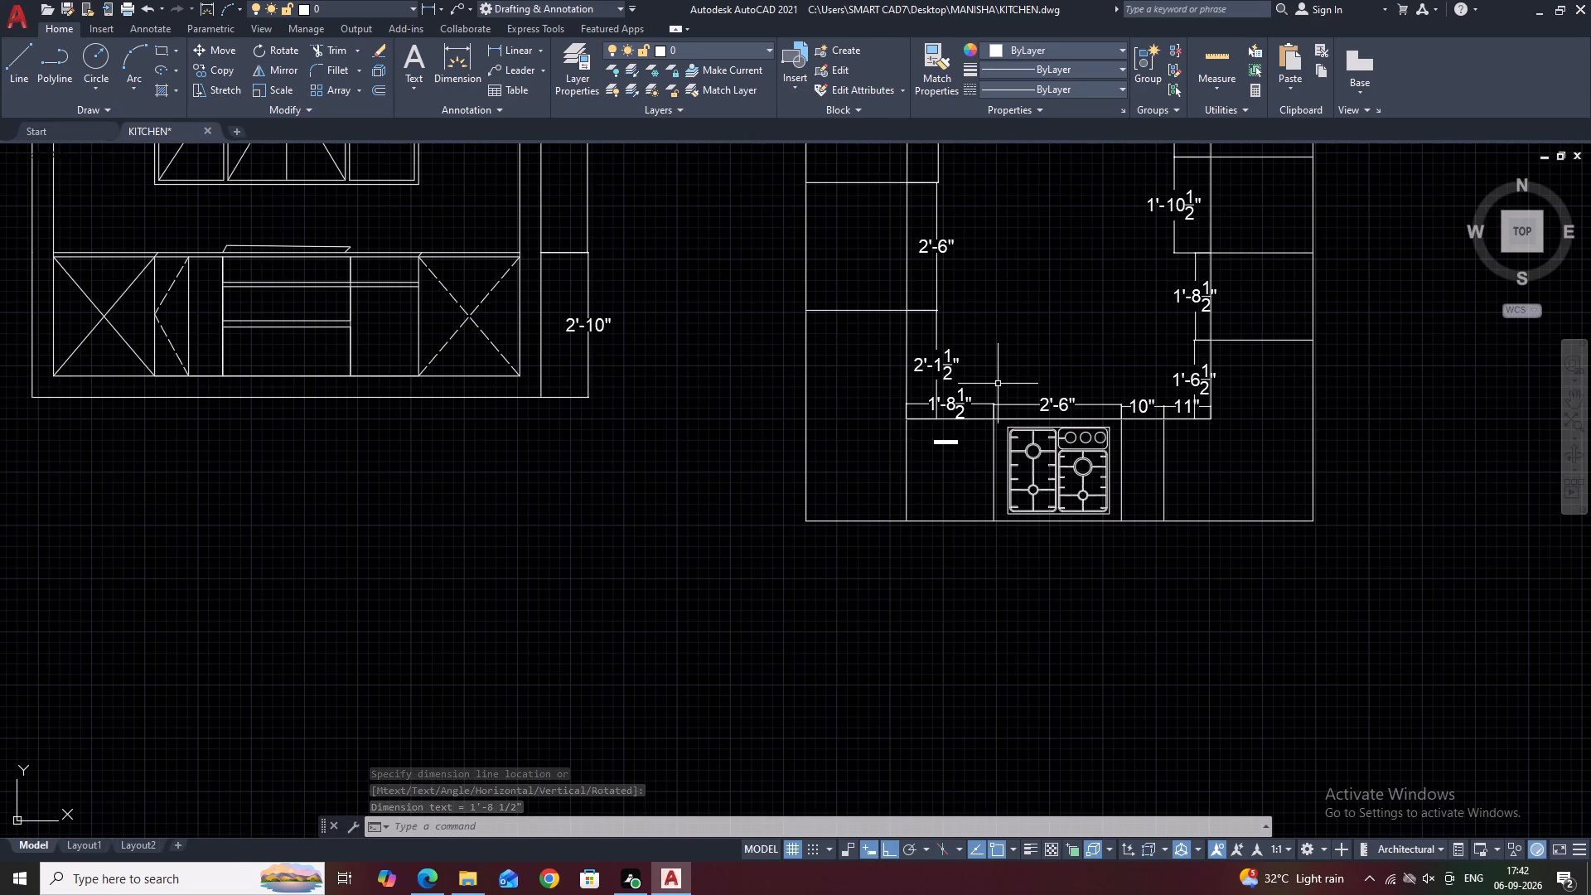
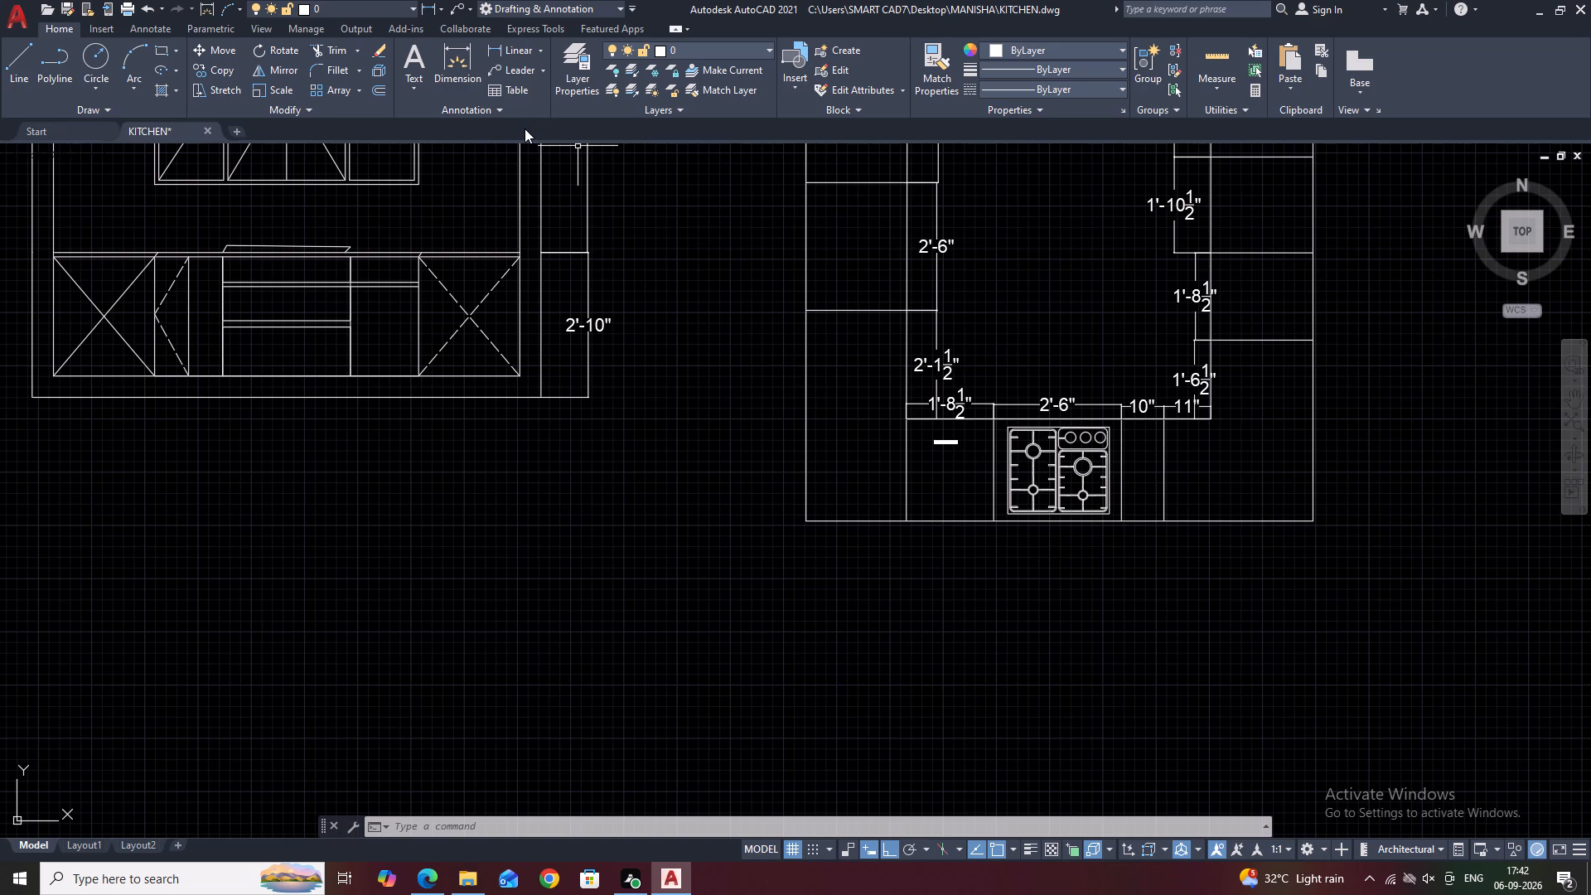
Look over the kitchen elevations and the dimensioned counter plan across the whole drawing.
key(Escape)
scroll(464, 176, down, 3)
middle_drag(660, 377, 704, 435)
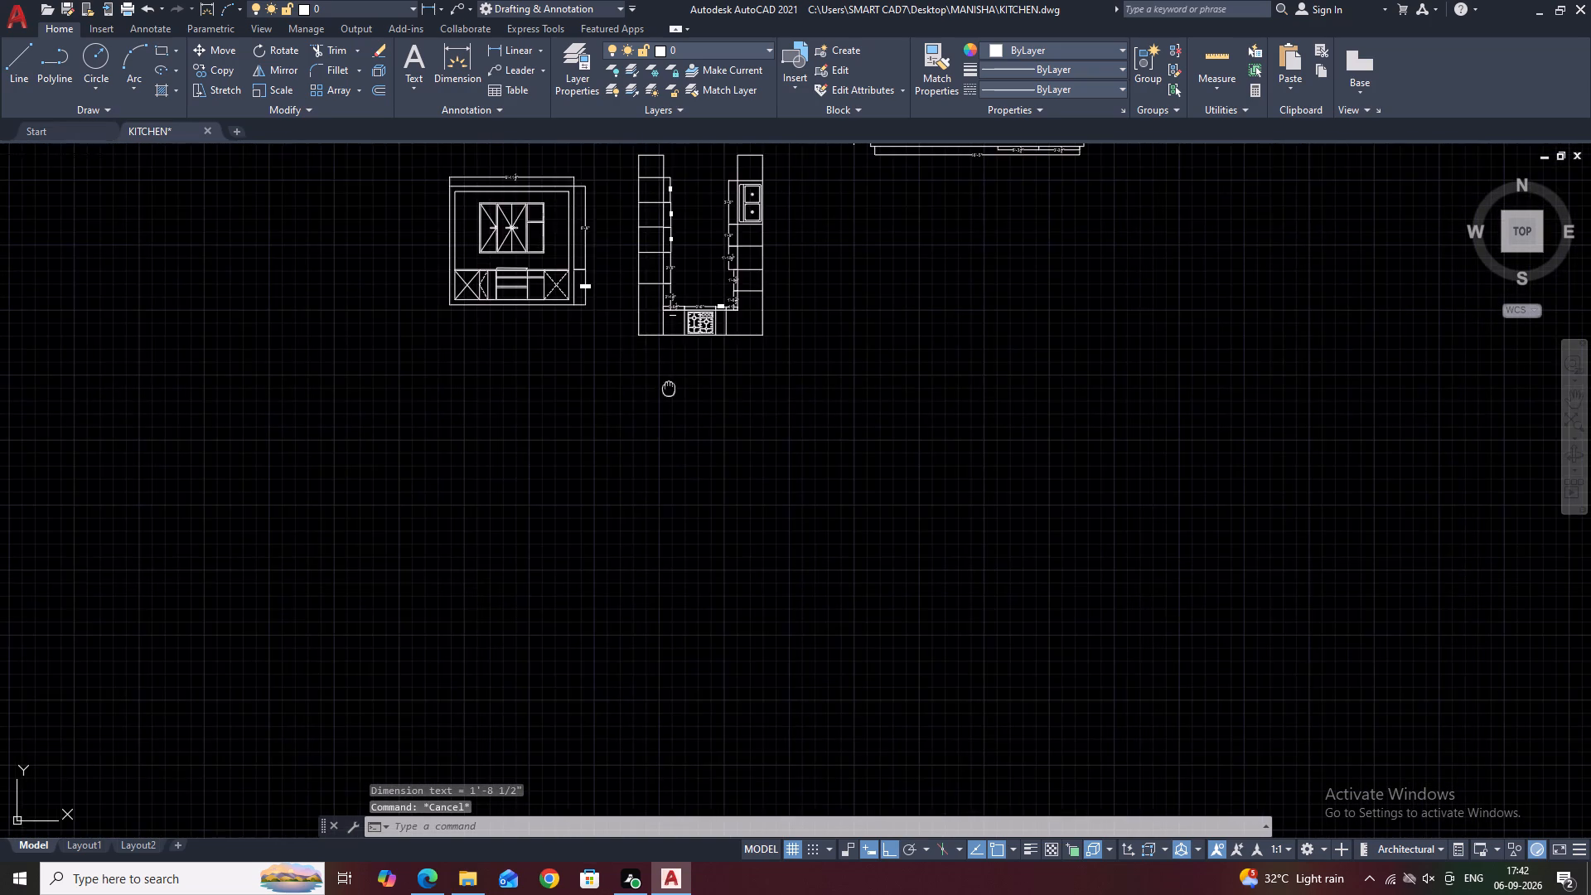
middle_drag(704, 435, 701, 433)
scroll(714, 394, up, 2)
middle_drag(768, 308, 804, 438)
scroll(804, 438, down, 1)
middle_drag(916, 408, 938, 455)
scroll(901, 403, down, 2)
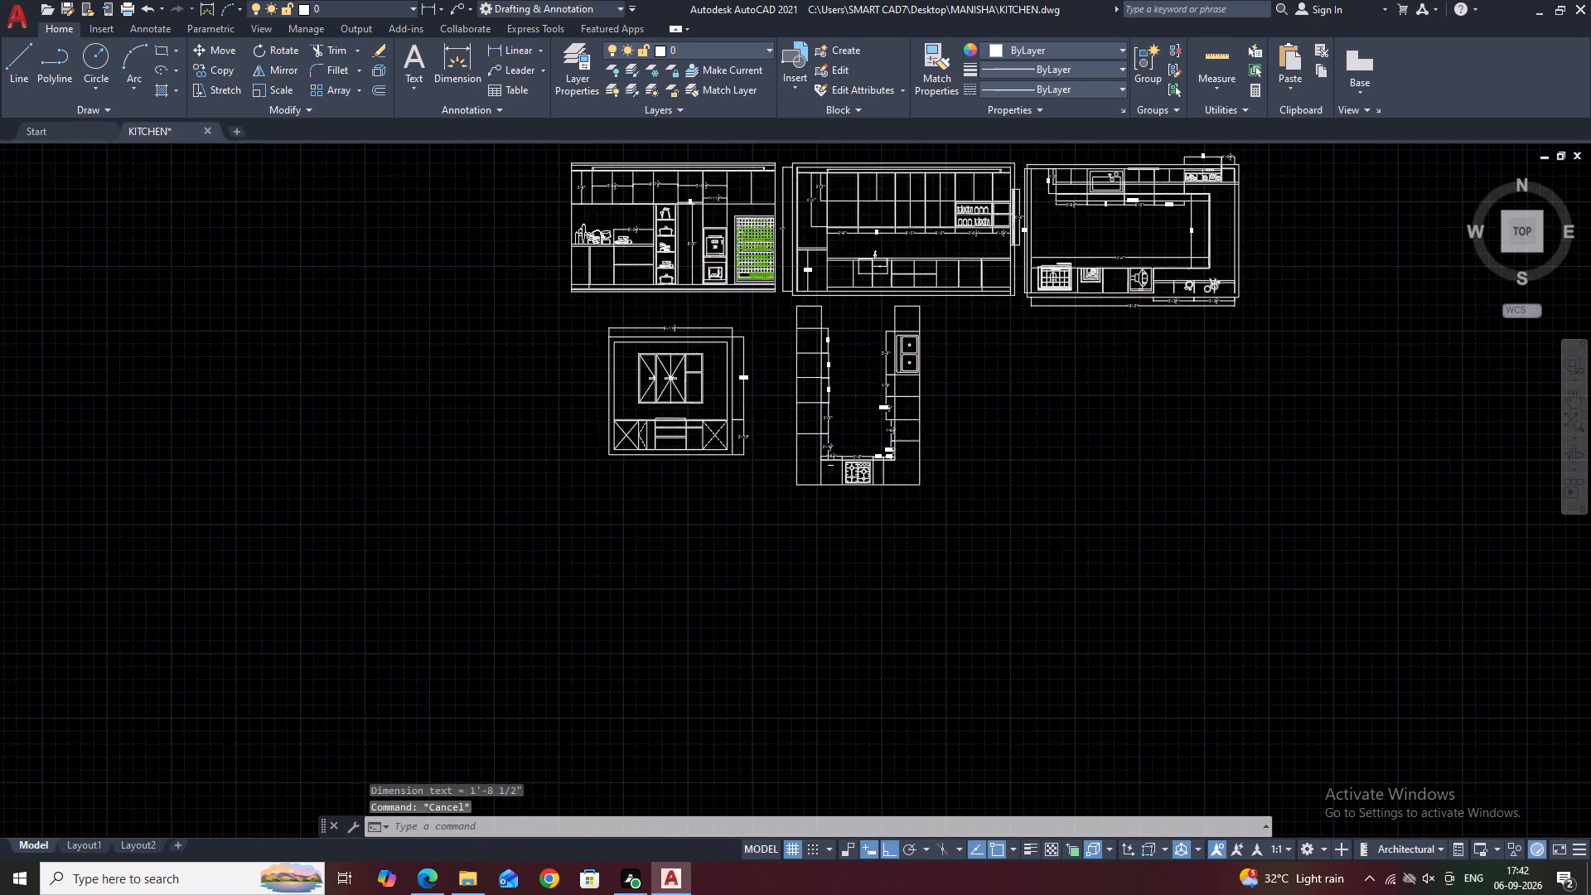
middle_drag(1019, 420, 967, 380)
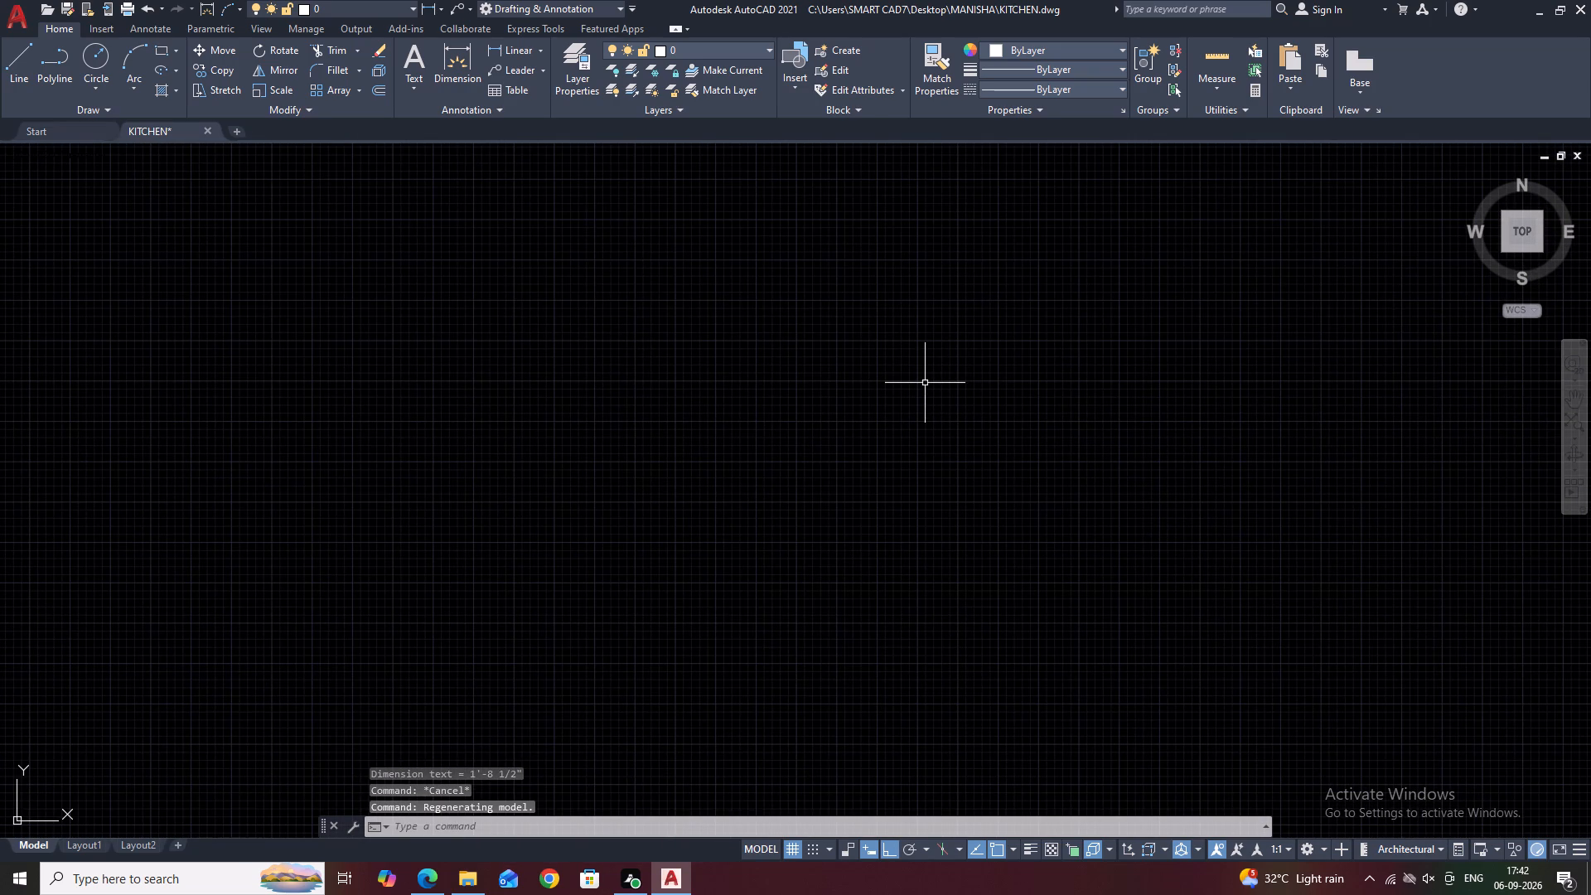
middle_drag(815, 620, 848, 604)
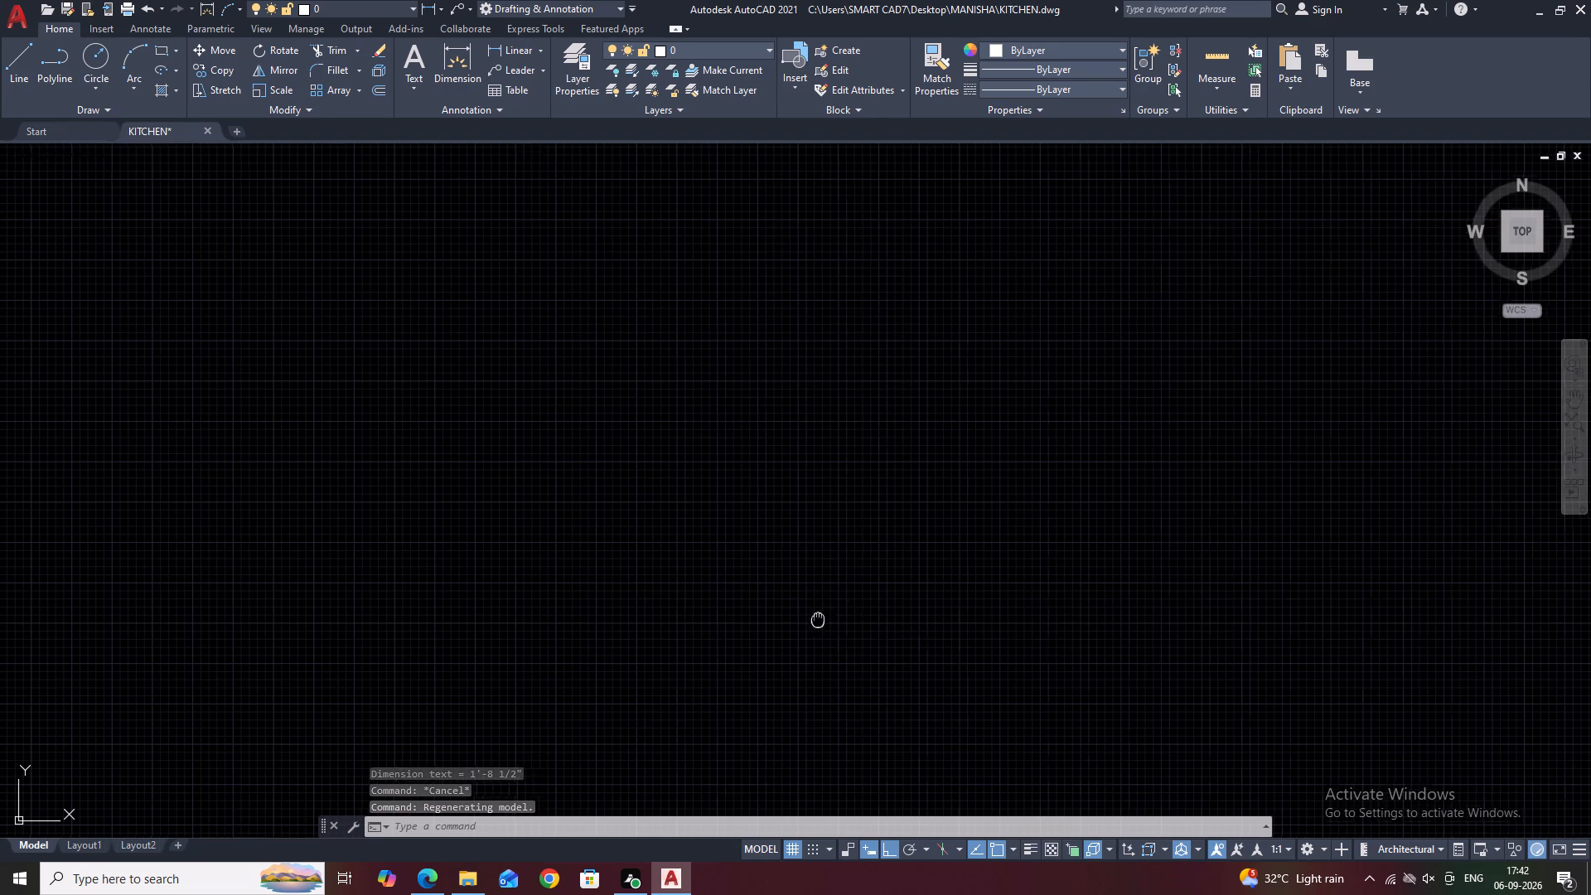
middle_drag(848, 604, 868, 520)
scroll(936, 477, down, 16)
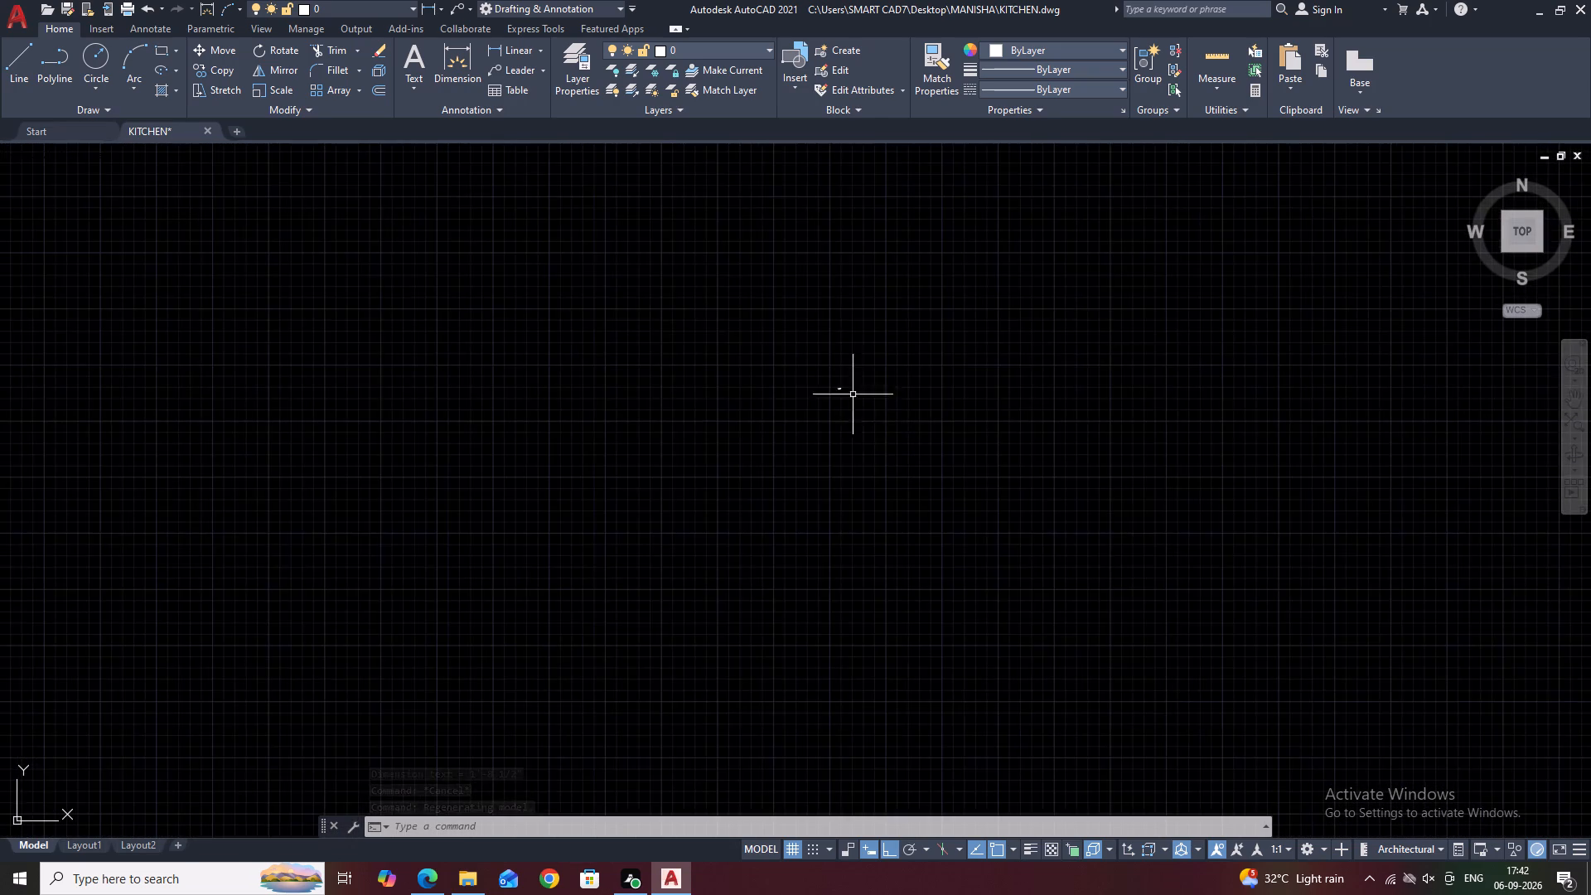
scroll(846, 383, up, 11)
middle_drag(1160, 308, 1044, 332)
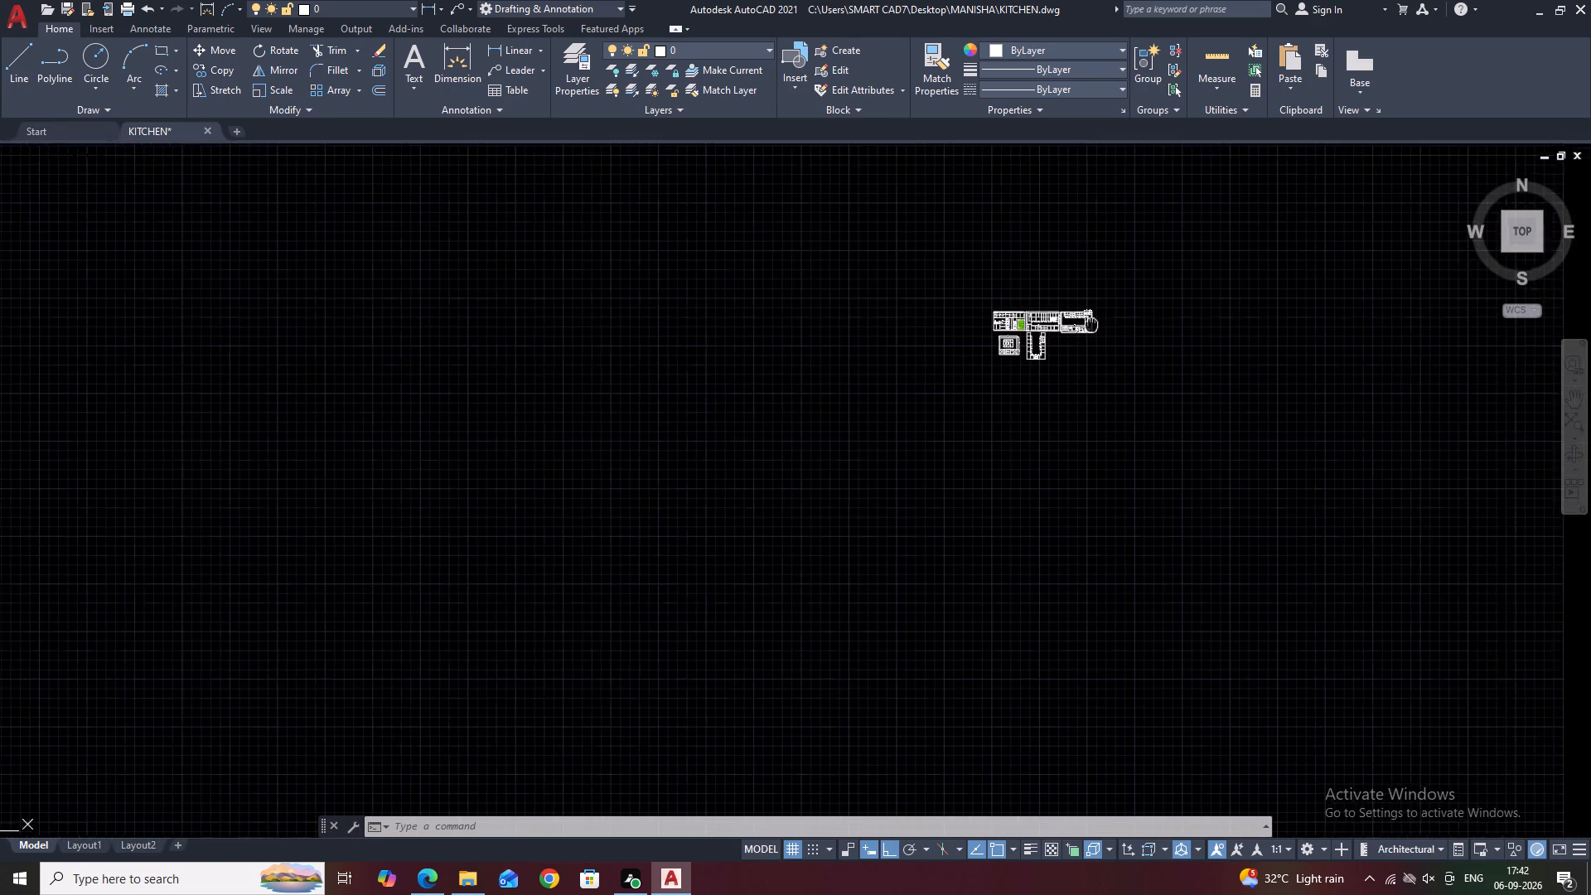
middle_drag(1044, 332, 991, 341)
scroll(961, 369, up, 2)
scroll(881, 322, up, 1)
middle_drag(950, 287, 884, 308)
scroll(820, 379, up, 1)
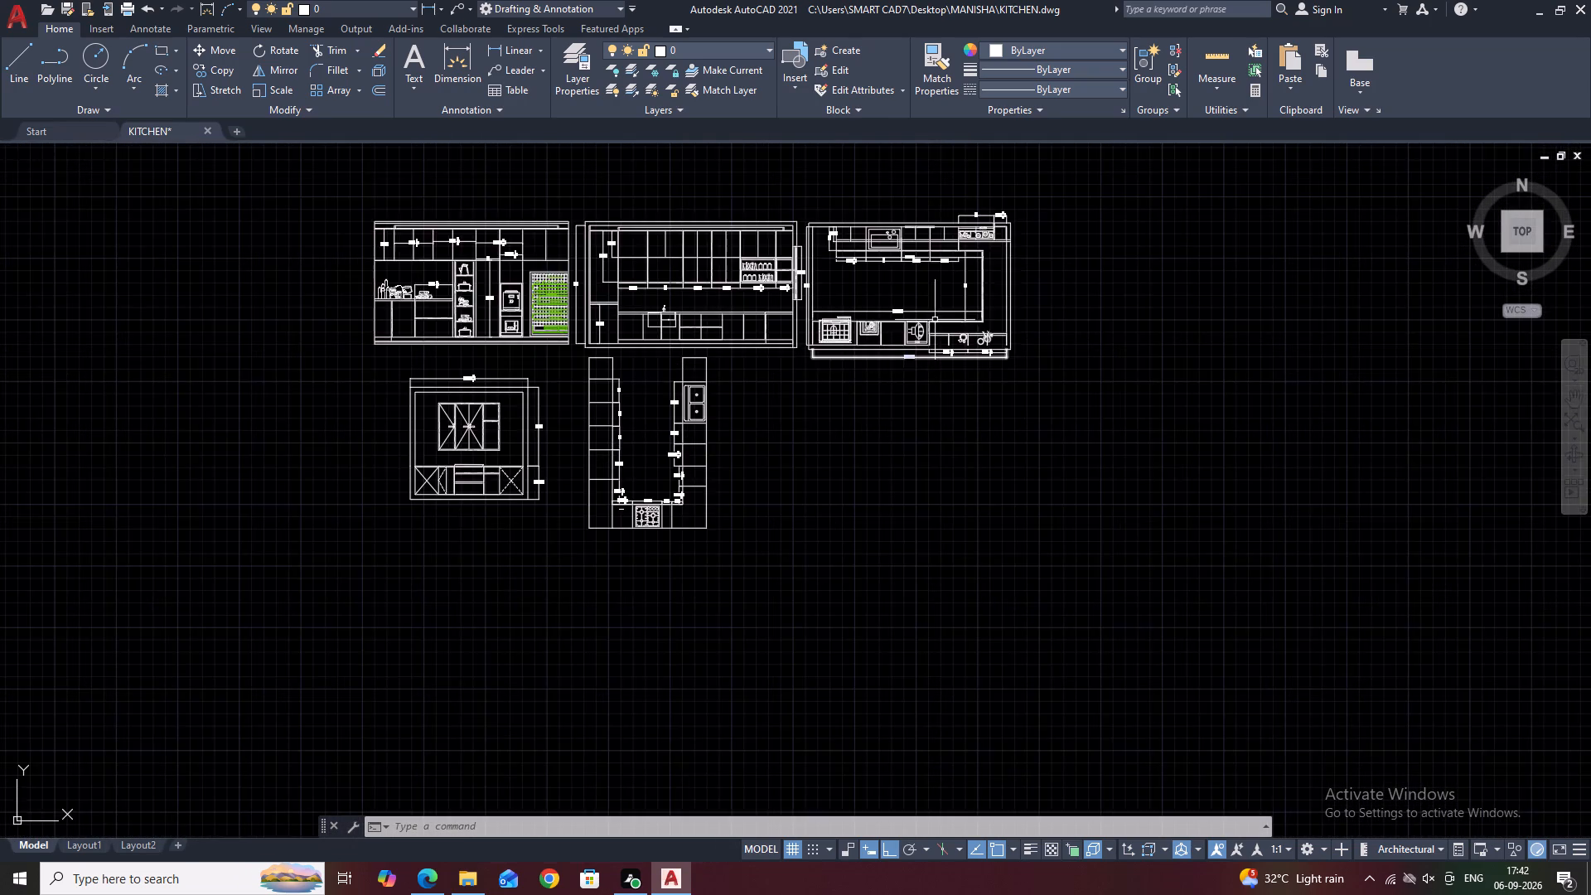
scroll(970, 304, up, 2)
middle_drag(977, 304, 1059, 368)
scroll(1060, 368, down, 1)
middle_drag(1139, 384, 1078, 392)
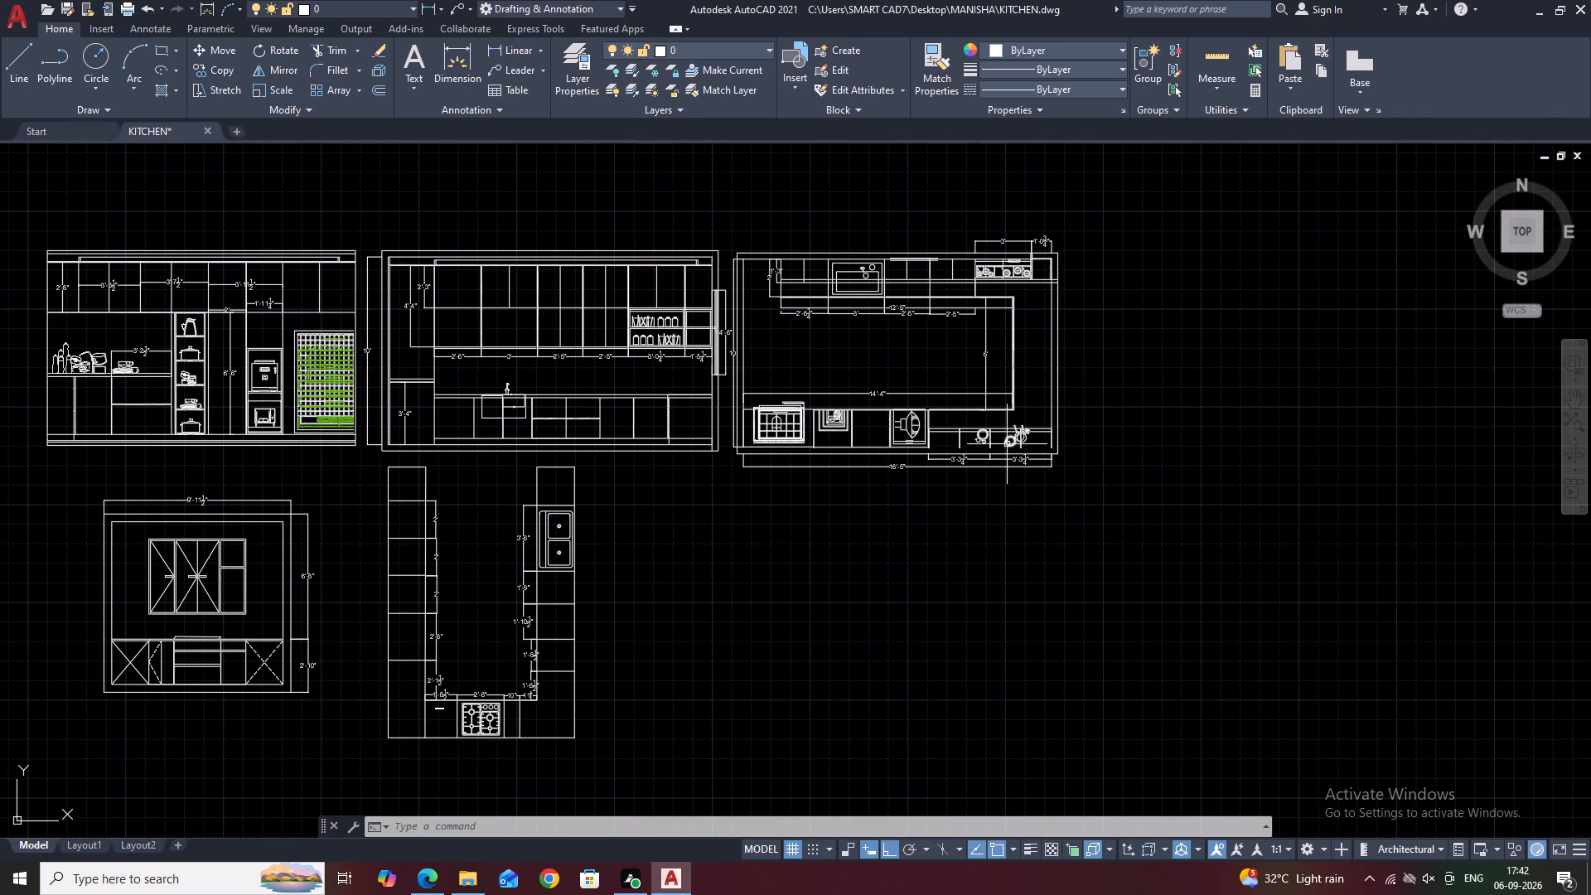
Save the drawing under the name KITCHEN, replacing the existing file.
click(17, 20)
click(60, 219)
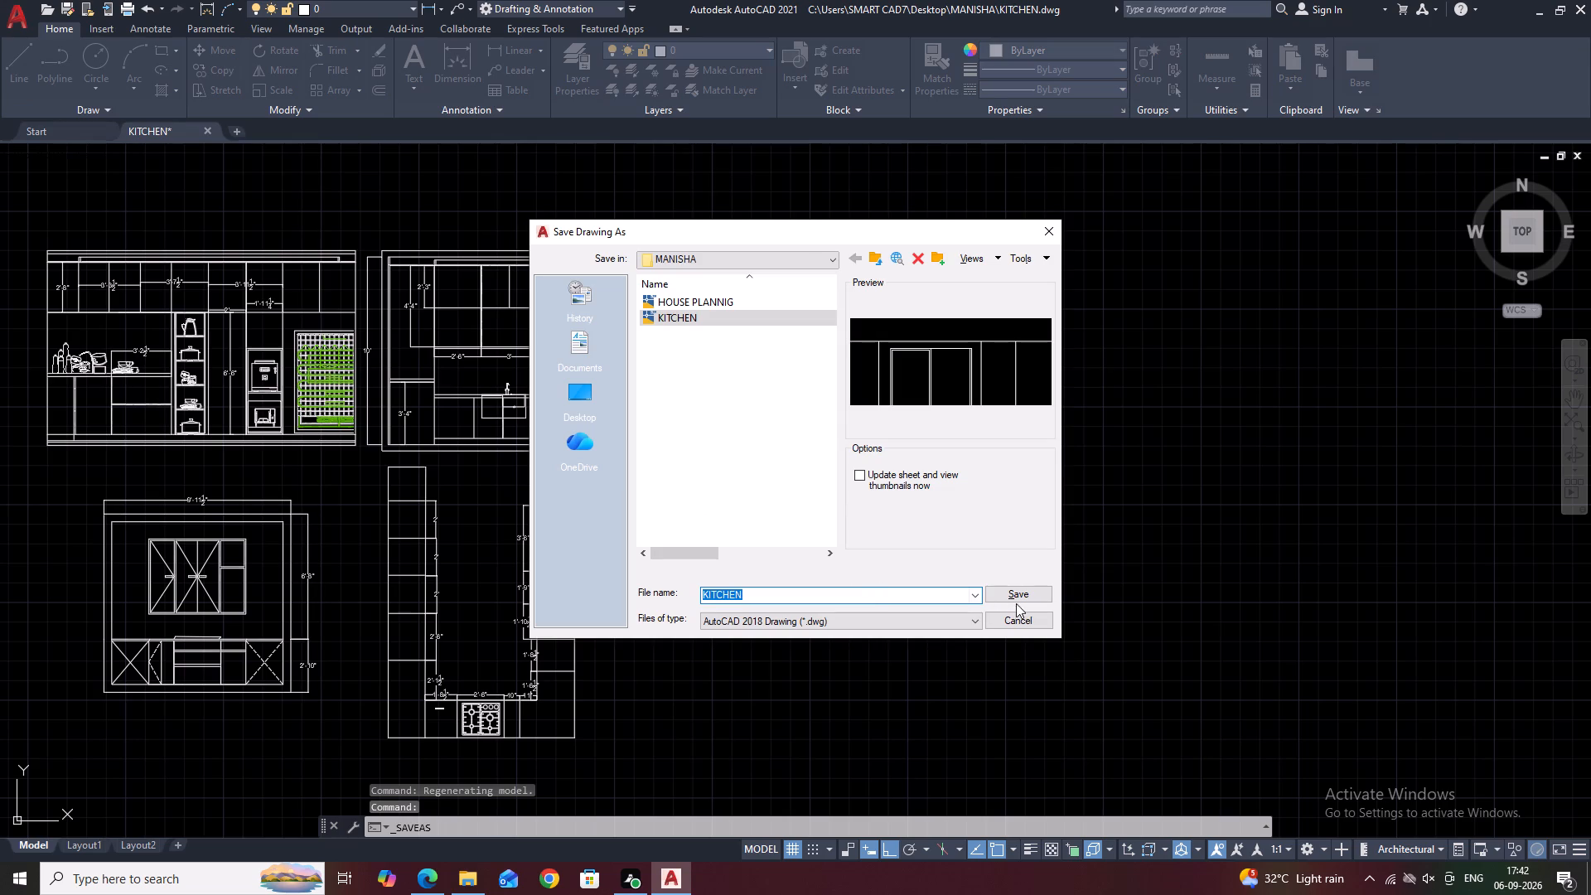
click(1020, 597)
click(773, 480)
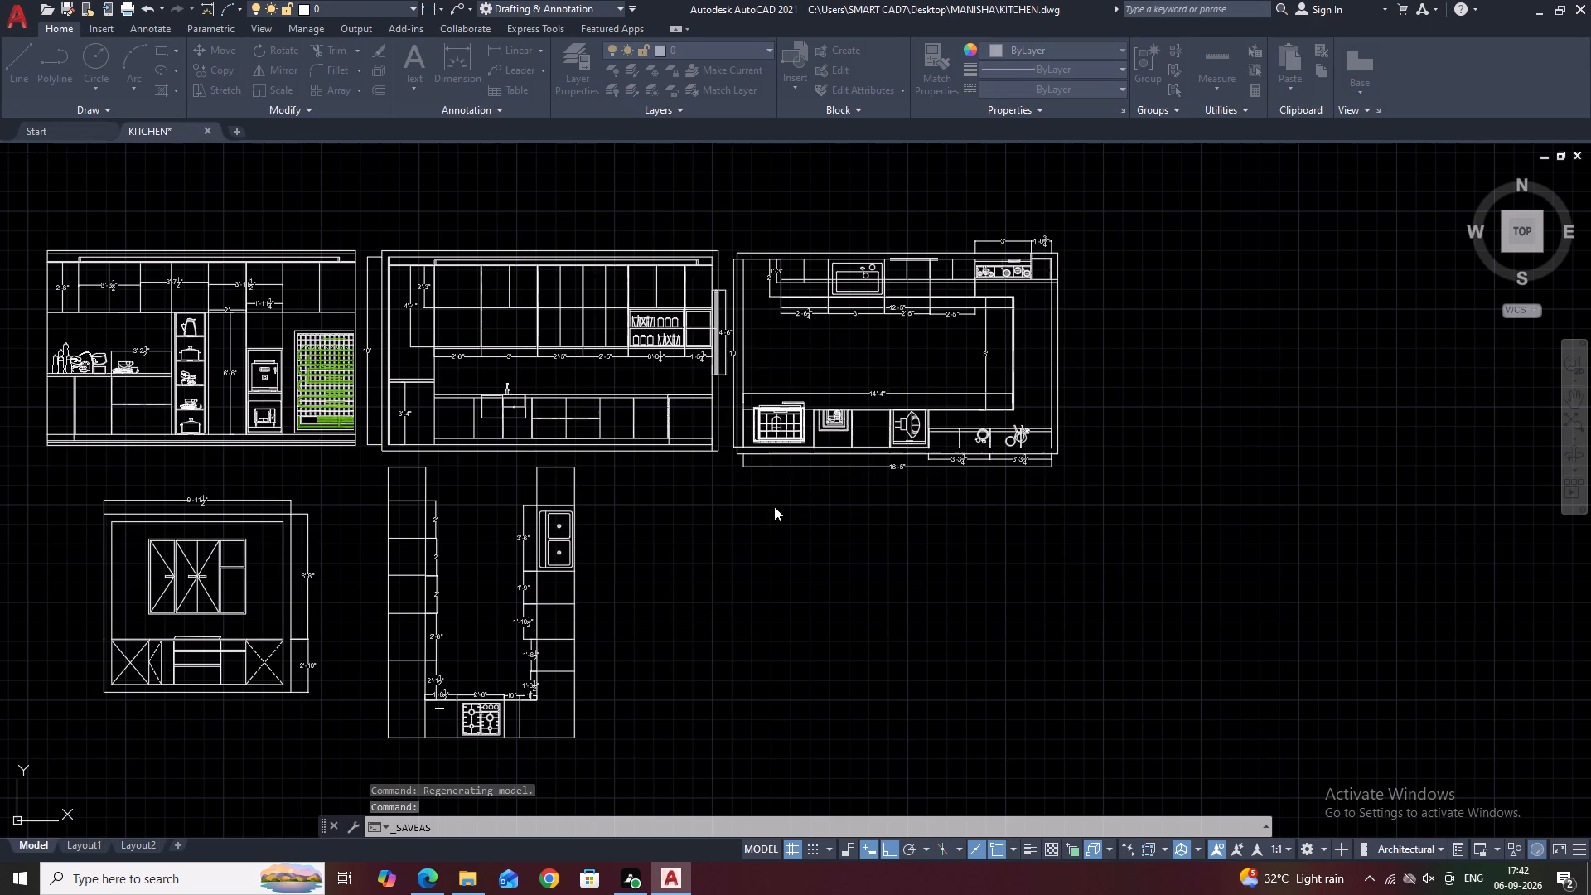
Move the entire U-shaped counter plan with its dimensions a short distance straight down, away from the elevations above it.
middle_drag(689, 583, 773, 429)
middle_drag(491, 557, 651, 521)
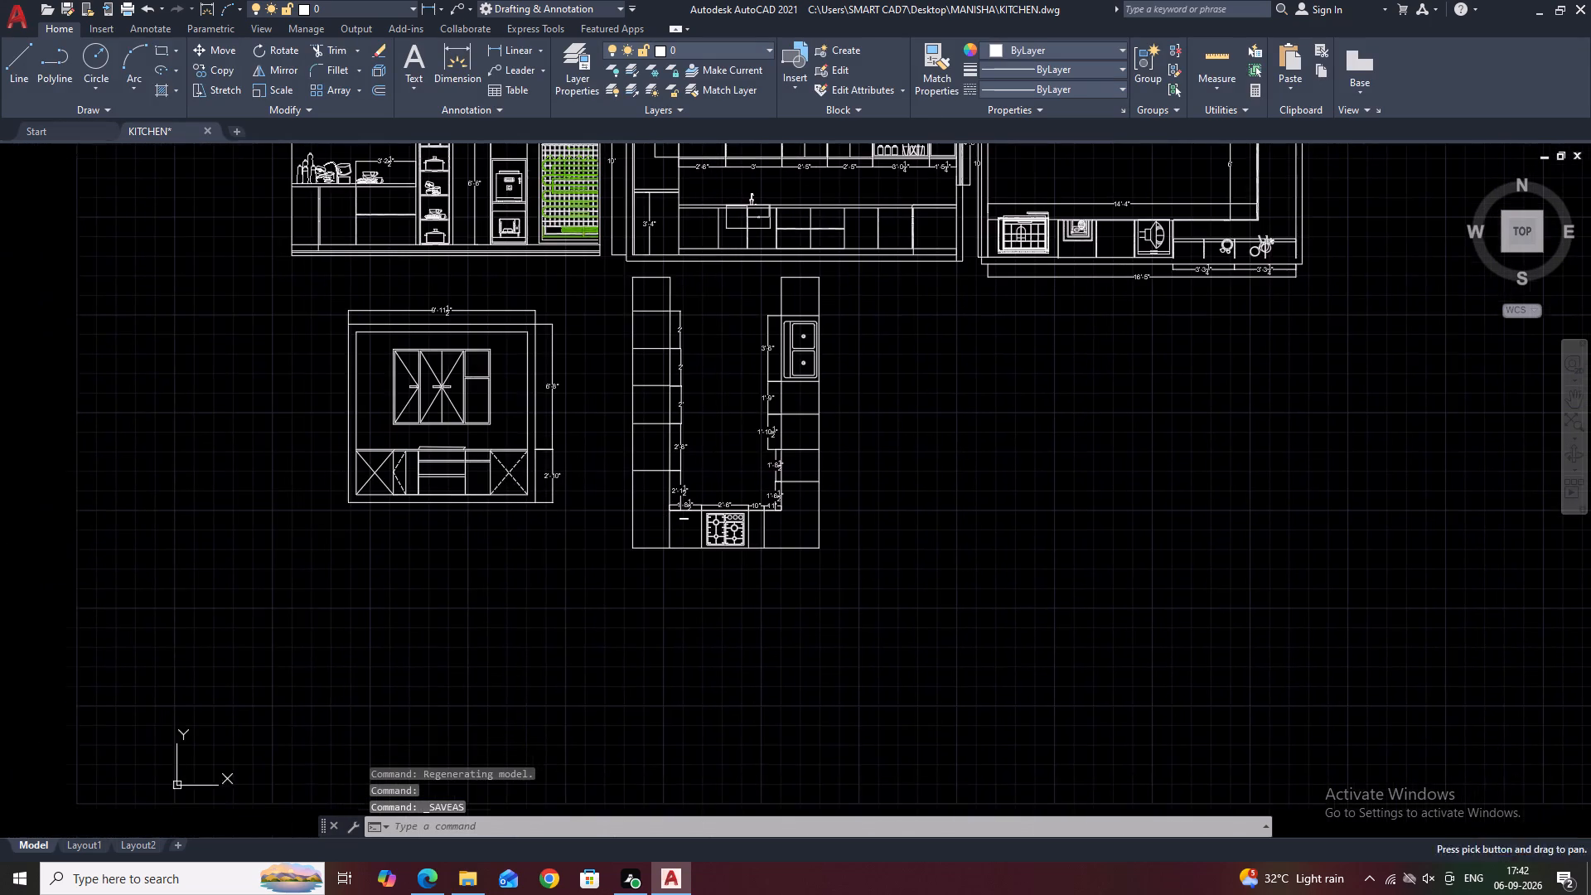
middle_drag(756, 323, 791, 391)
scroll(722, 533, up, 3)
scroll(926, 472, down, 2)
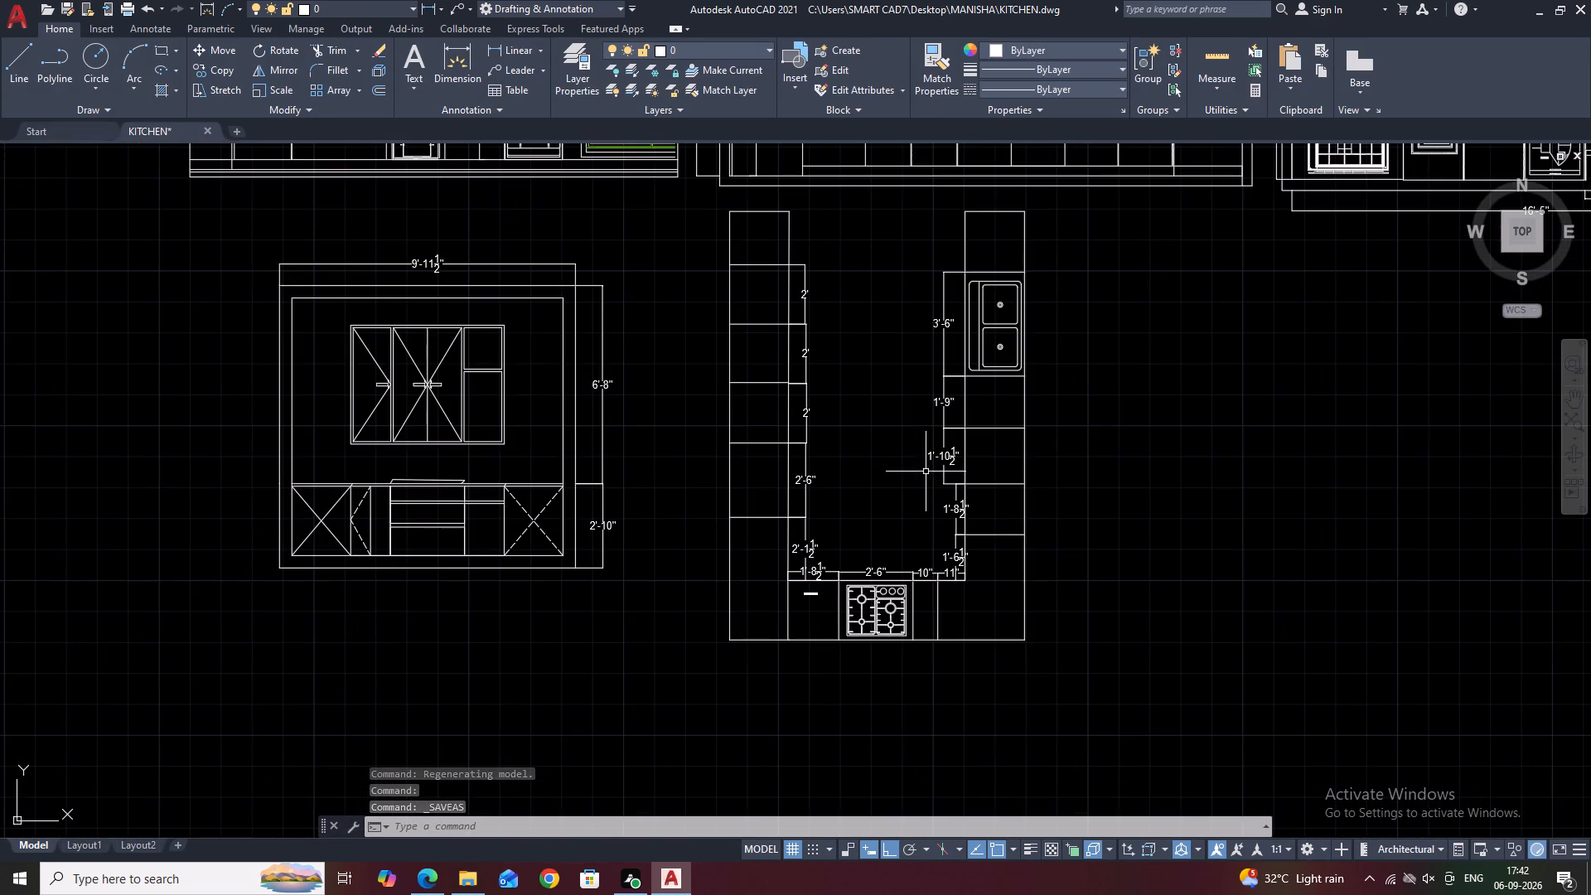
middle_drag(1065, 562, 934, 530)
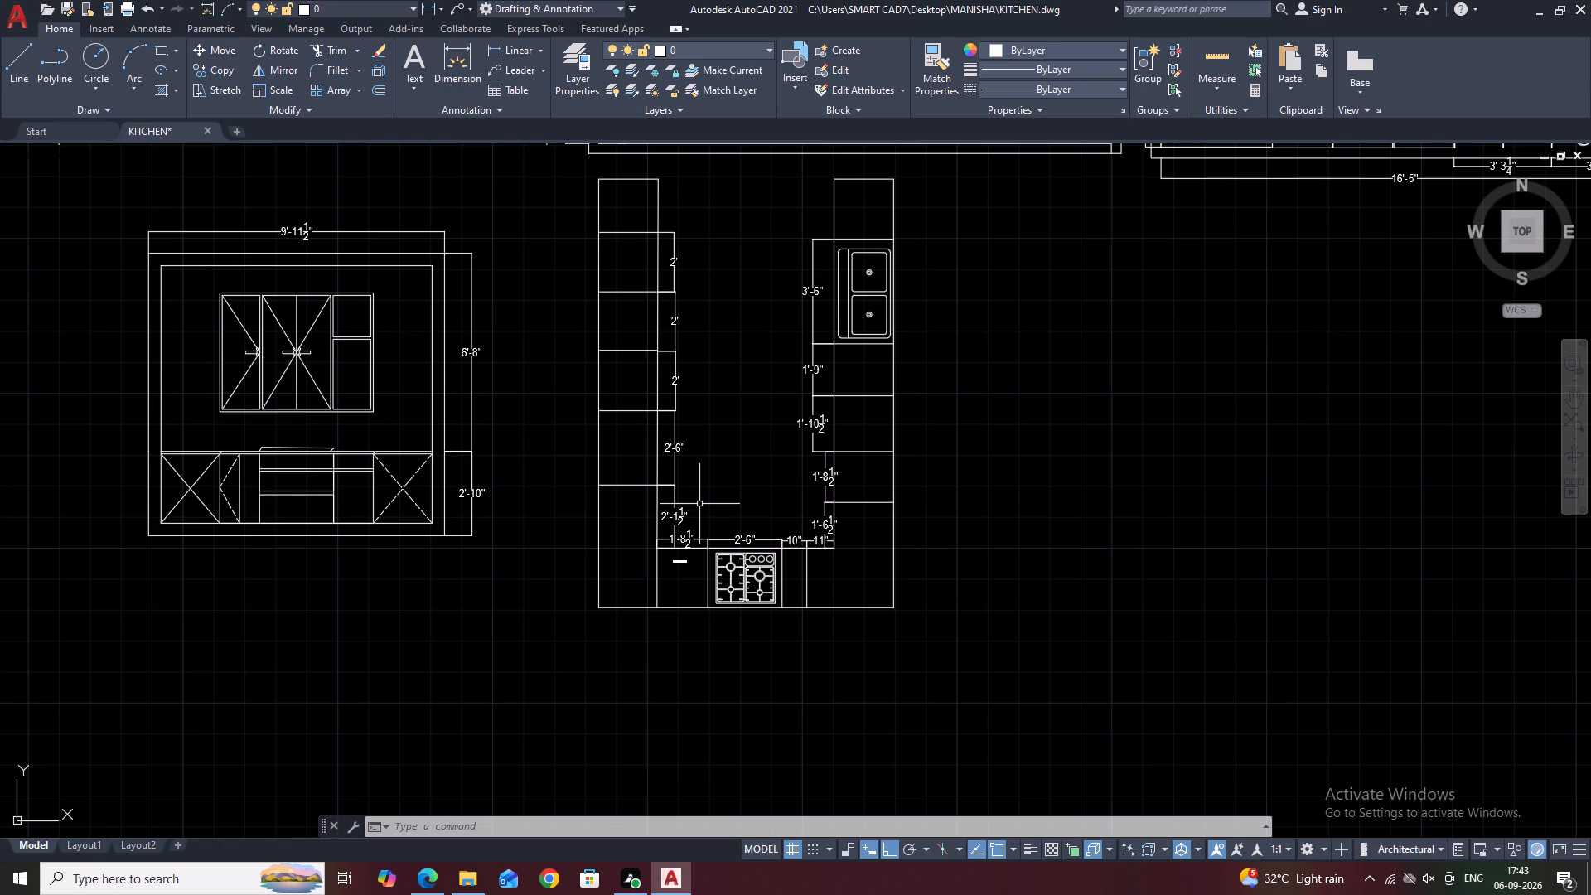
scroll(694, 513, down, 2)
scroll(644, 435, up, 2)
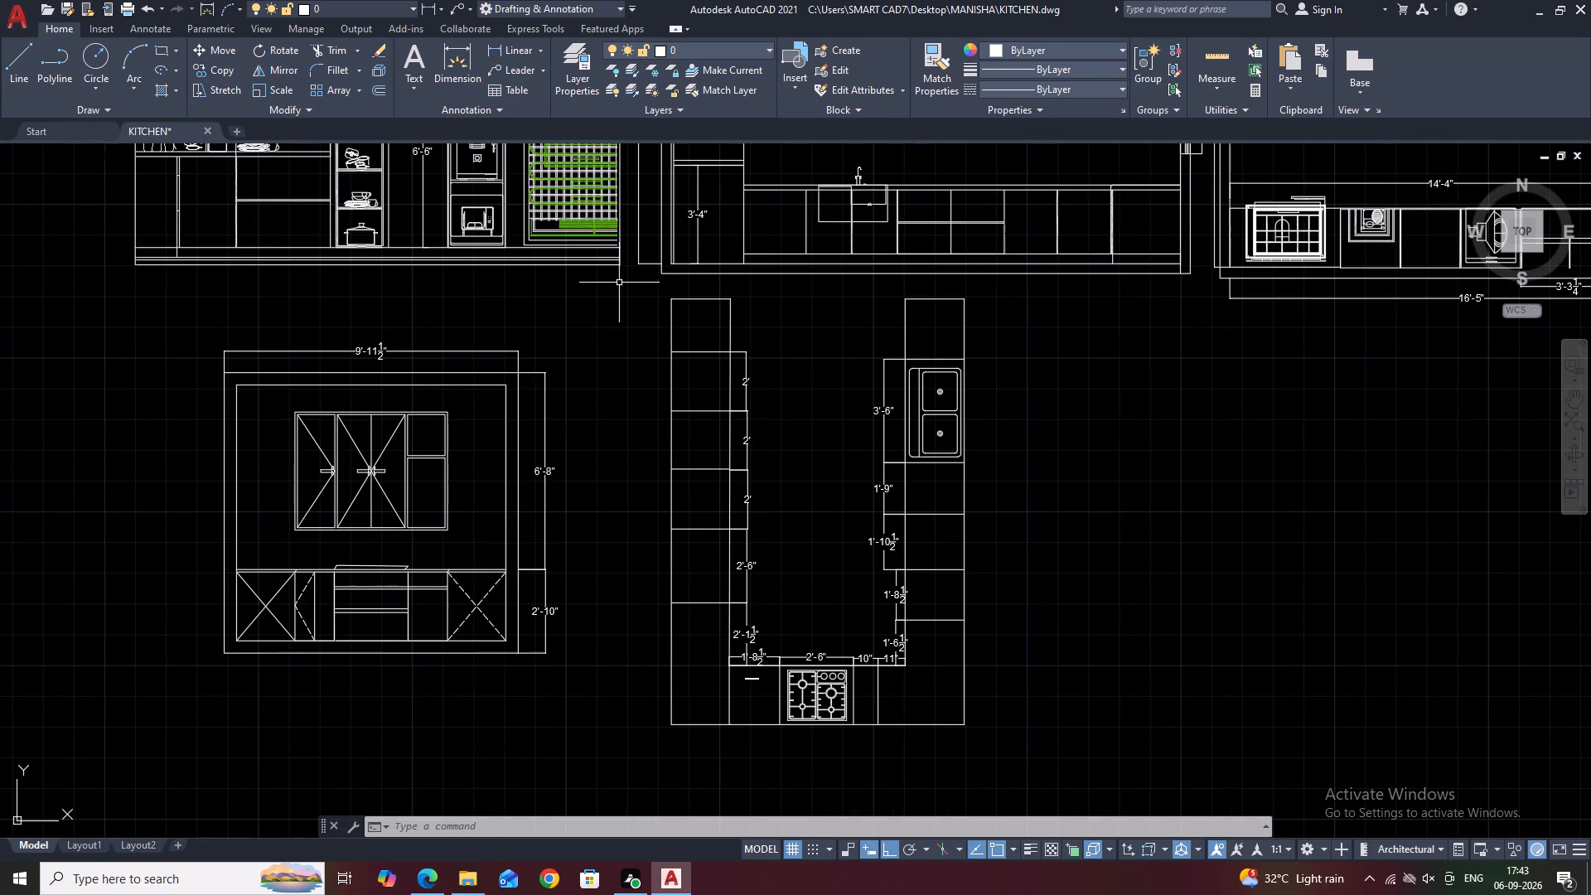
click(625, 277)
scroll(708, 356, down, 2)
click(839, 520)
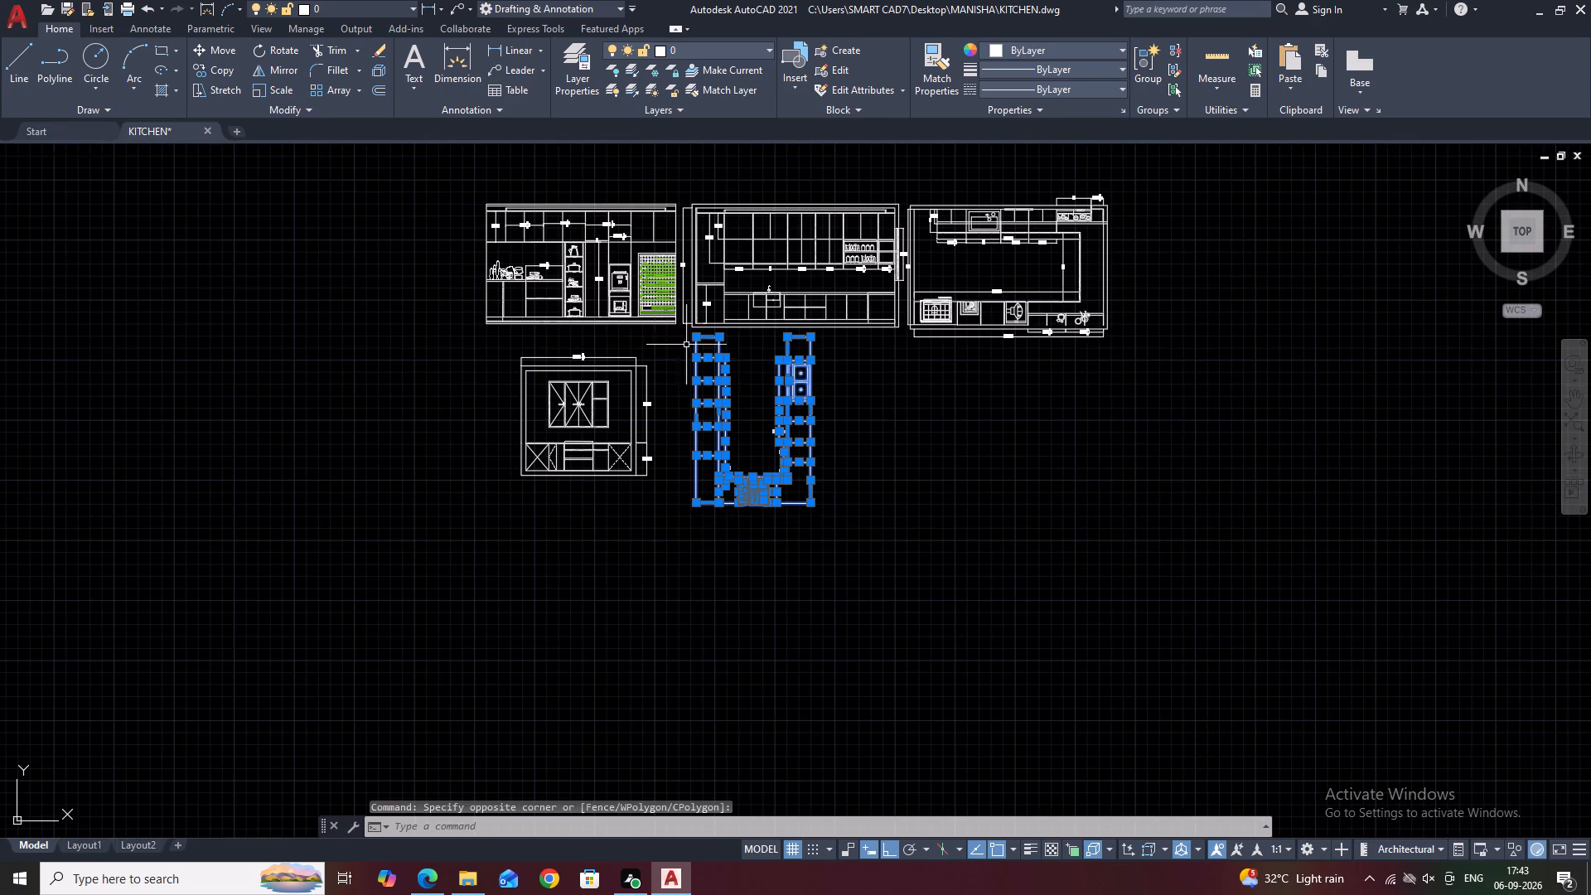
scroll(670, 331, up, 1)
click(684, 328)
click(934, 618)
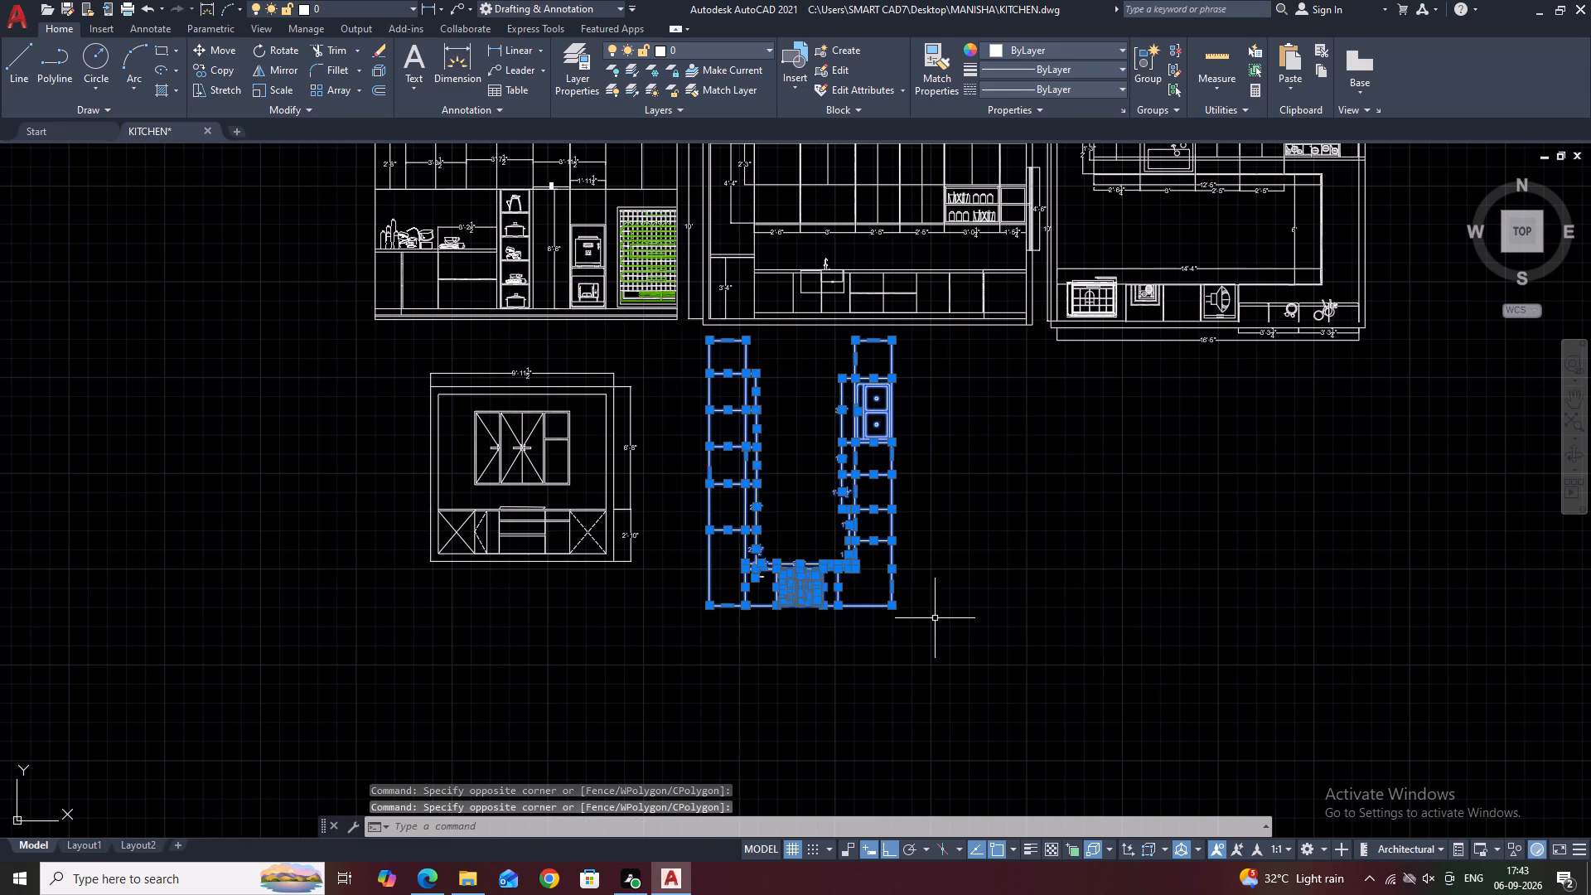
middle_drag(974, 600, 848, 413)
key(m)
key(space)
click(856, 398)
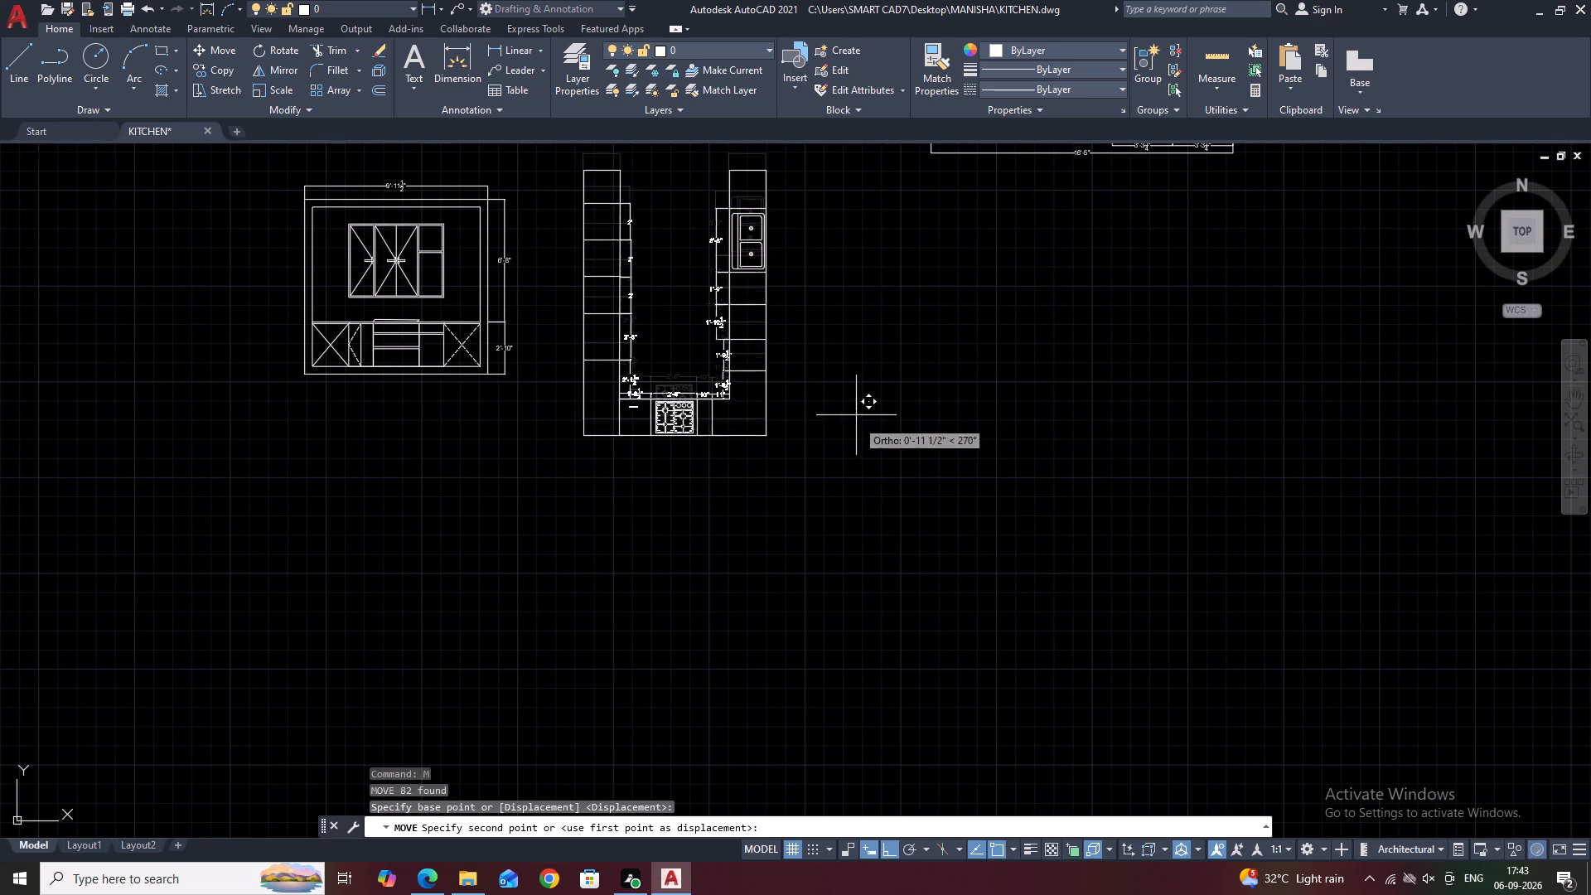
click(856, 452)
Delete the two dimensions near the plan's hob-side inner corner whose extension lines run far outside the plan.
scroll(824, 414, down, 1)
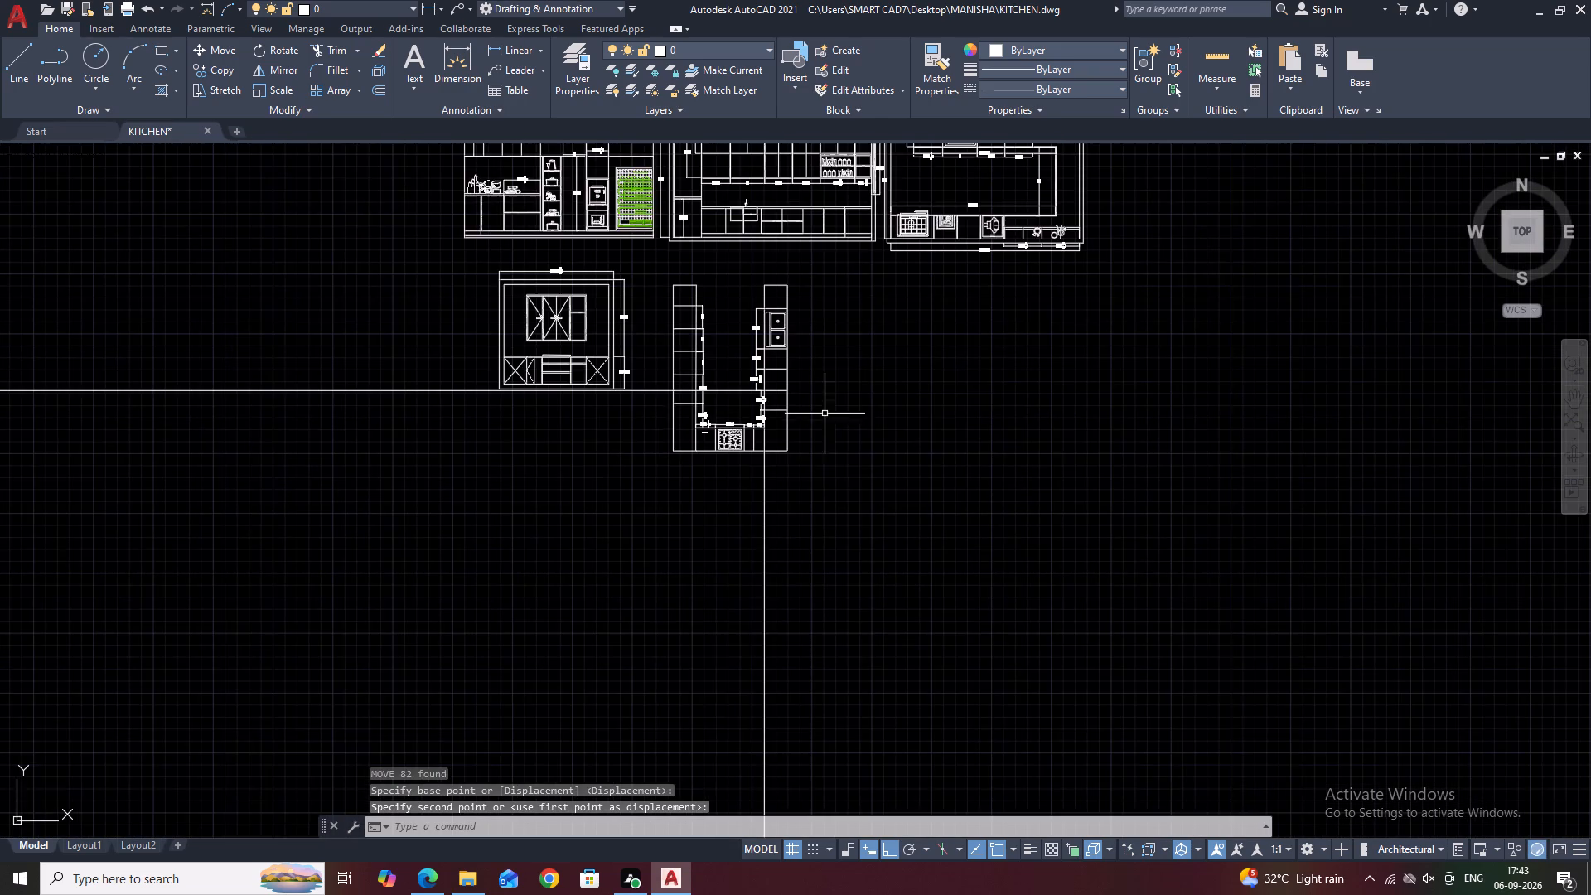
middle_drag(831, 468, 888, 370)
click(785, 419)
click(859, 470)
click(857, 447)
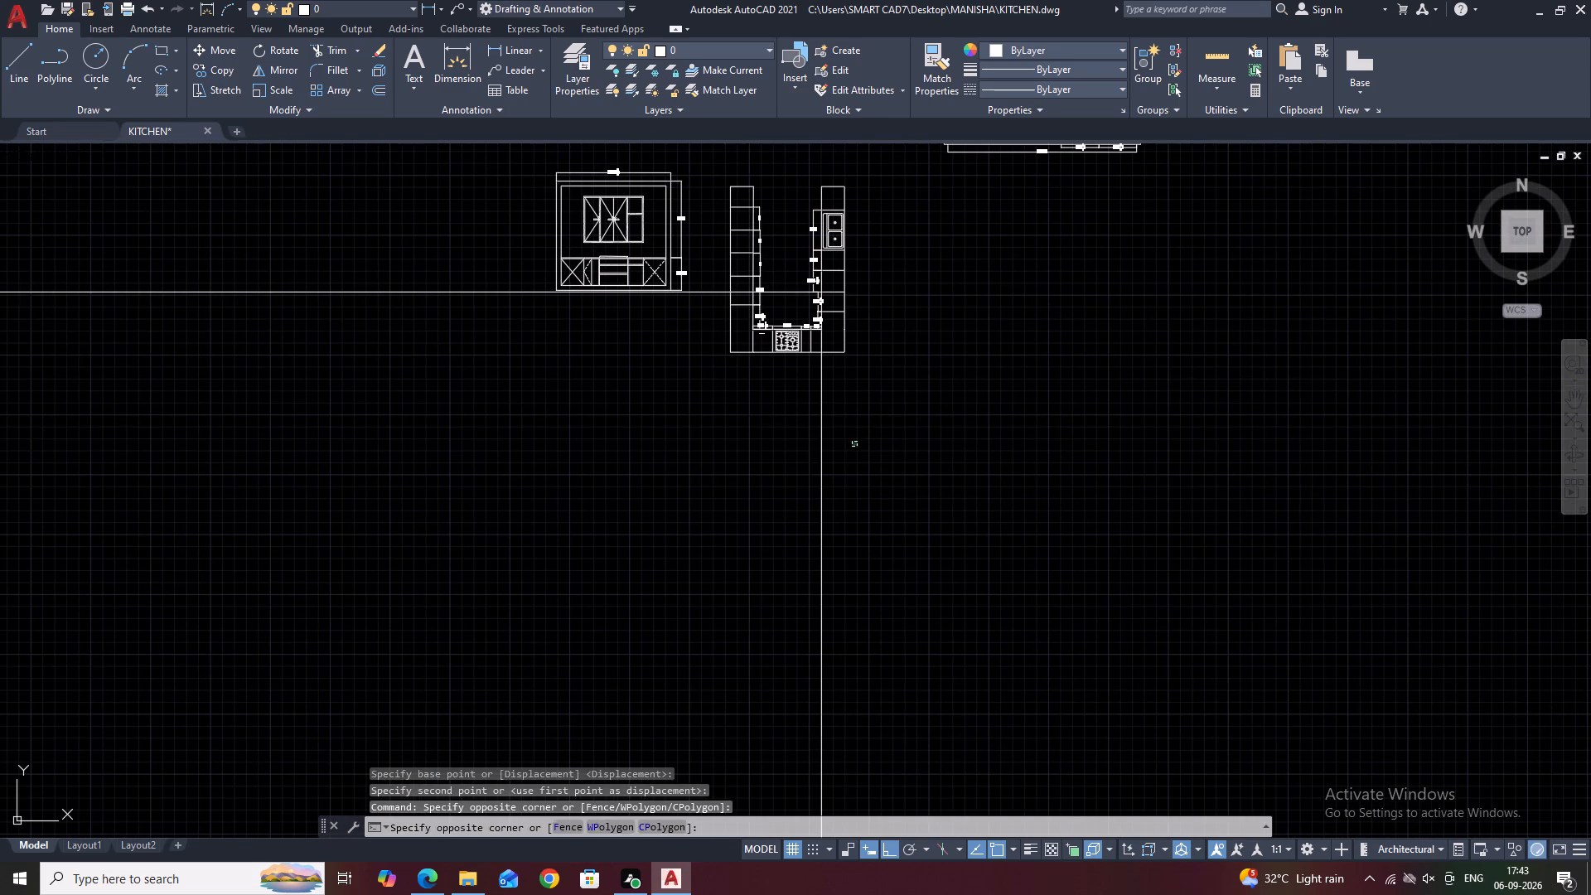
click(791, 402)
key(Delete)
click(459, 266)
click(433, 334)
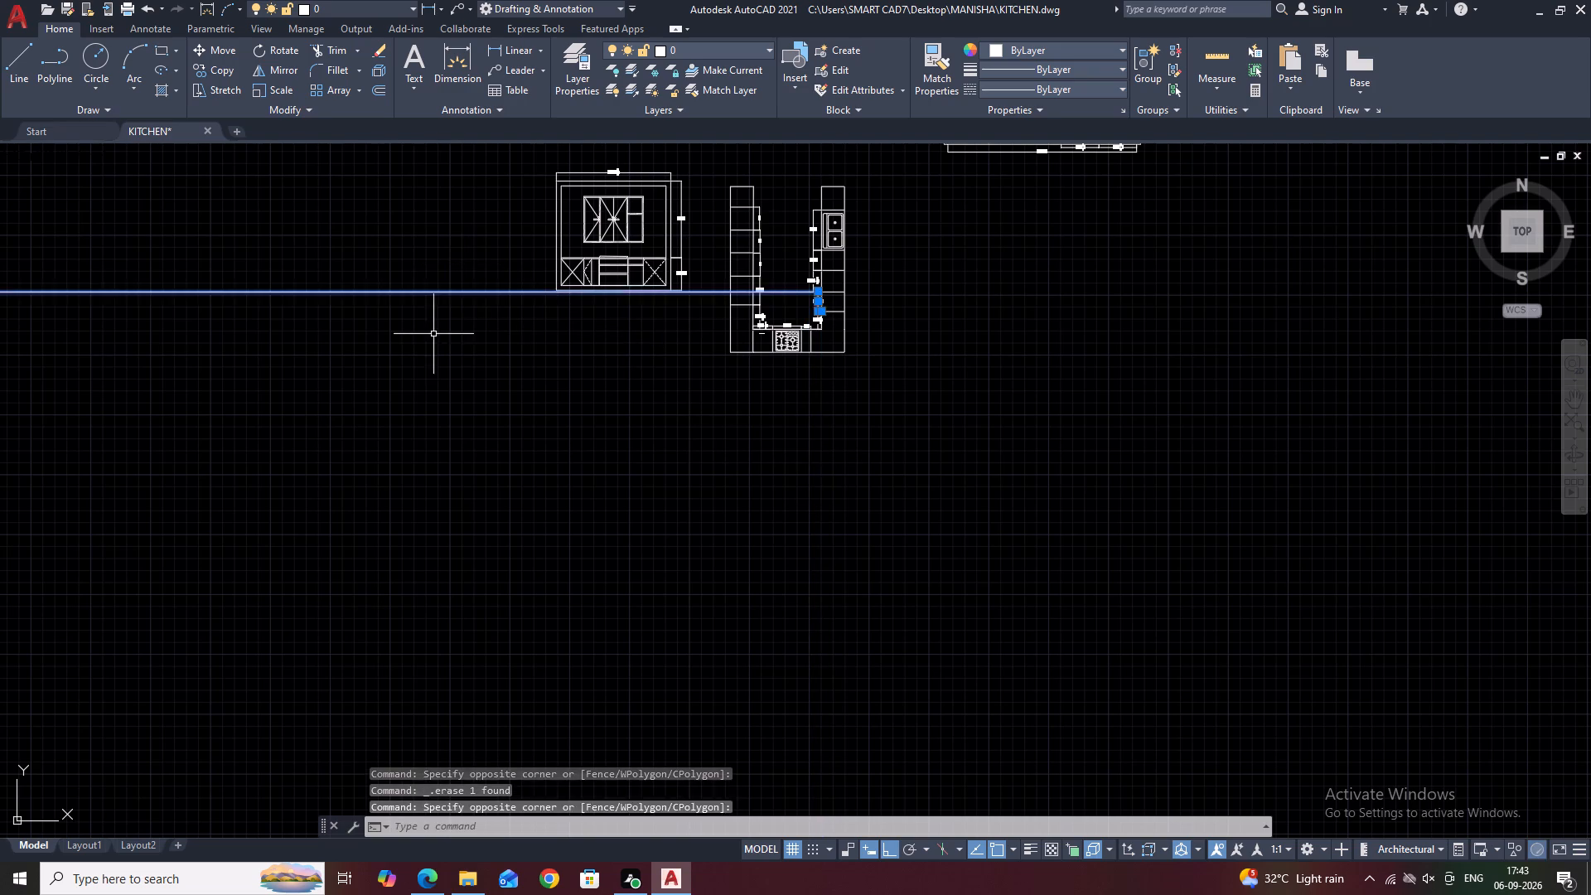
key(Delete)
Add a horizontal linear dimension from the 10" bay to the inner corner, in line with the 10" dimension.
scroll(799, 312, up, 2)
middle_drag(841, 294, 893, 343)
scroll(902, 375, up, 1)
middle_drag(945, 342, 961, 377)
click(509, 48)
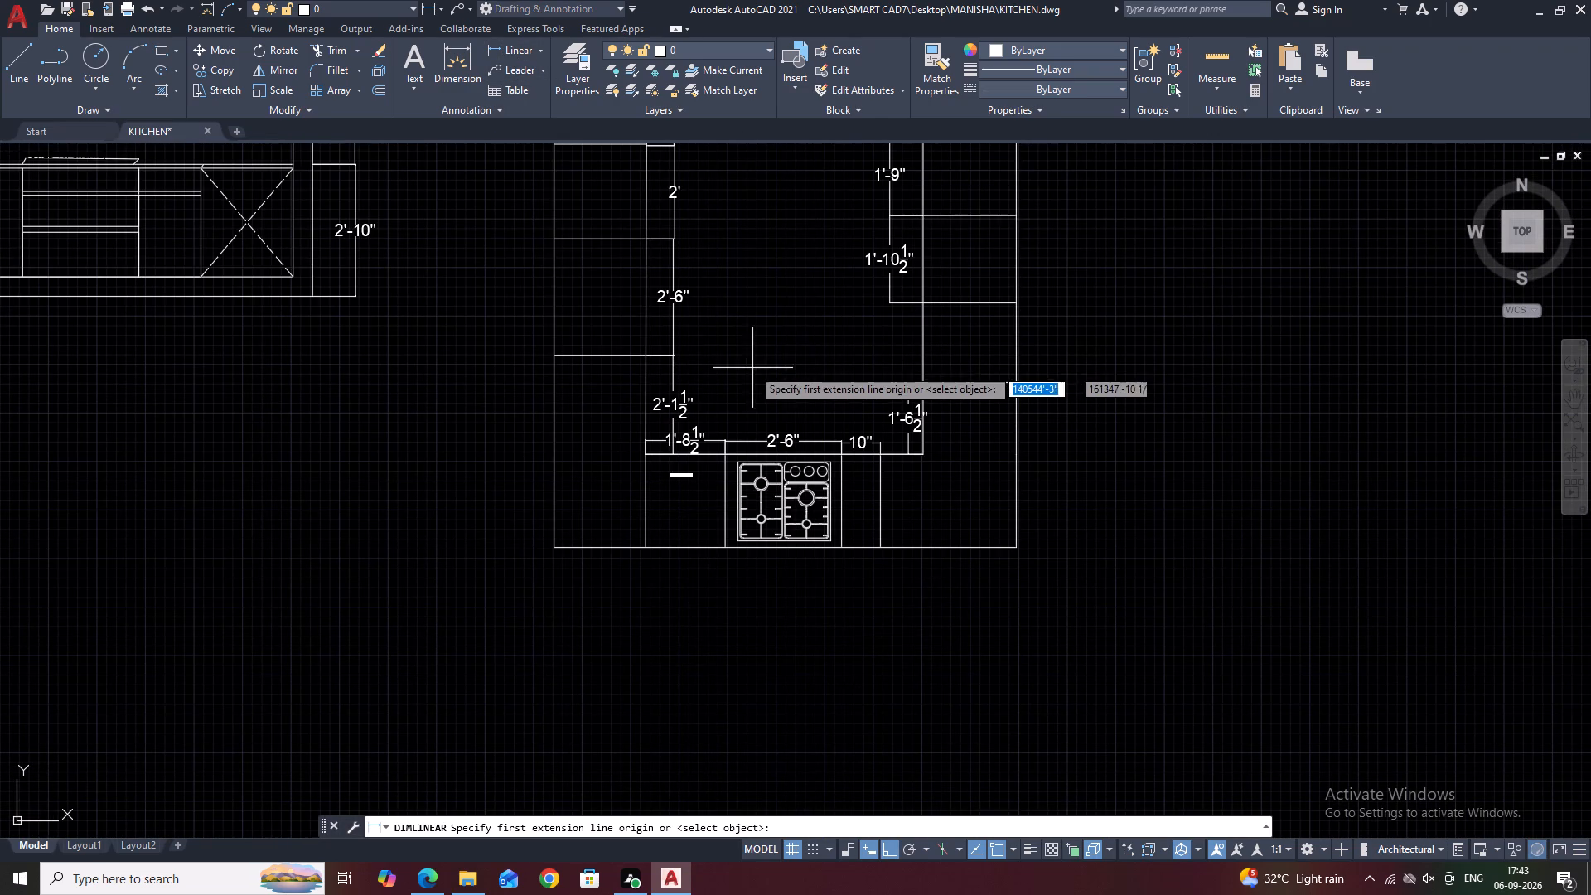
scroll(868, 455, up, 3)
click(899, 445)
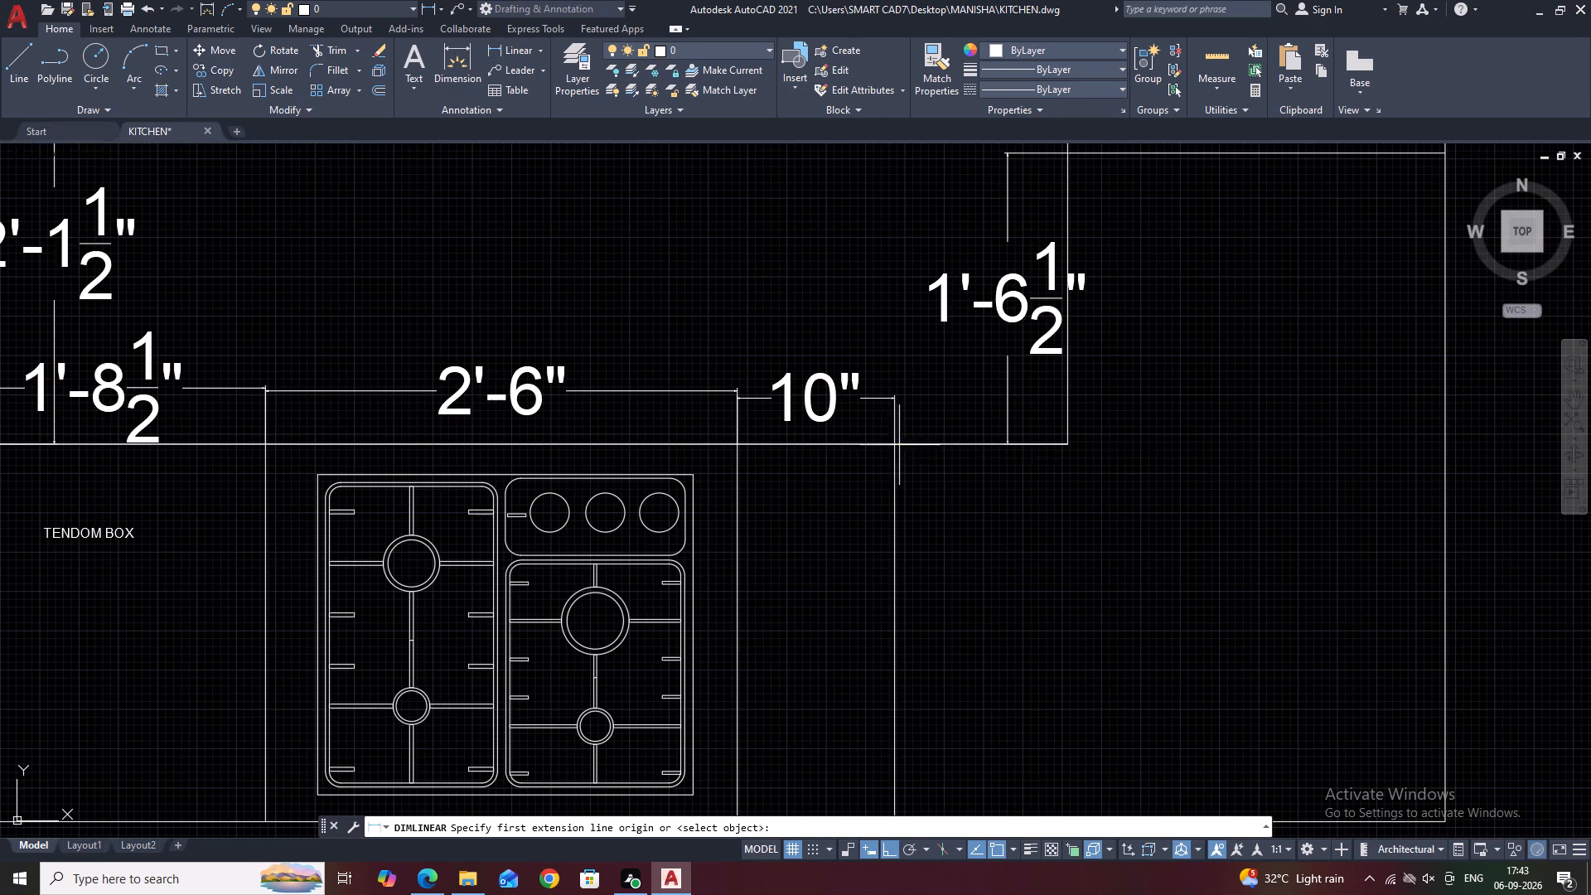
click(1068, 446)
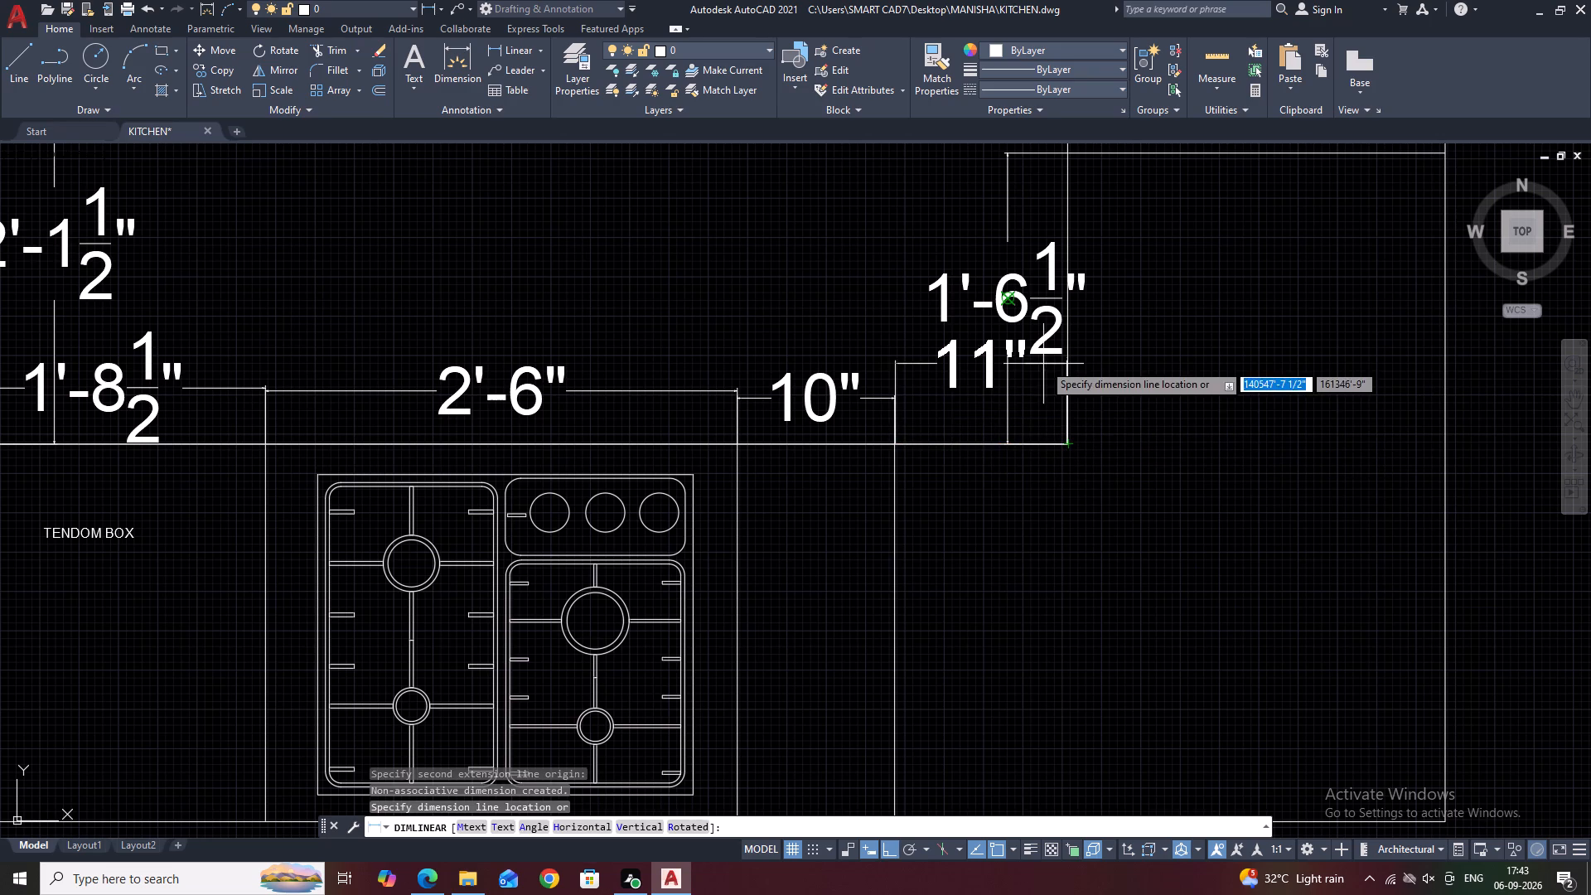
click(1050, 397)
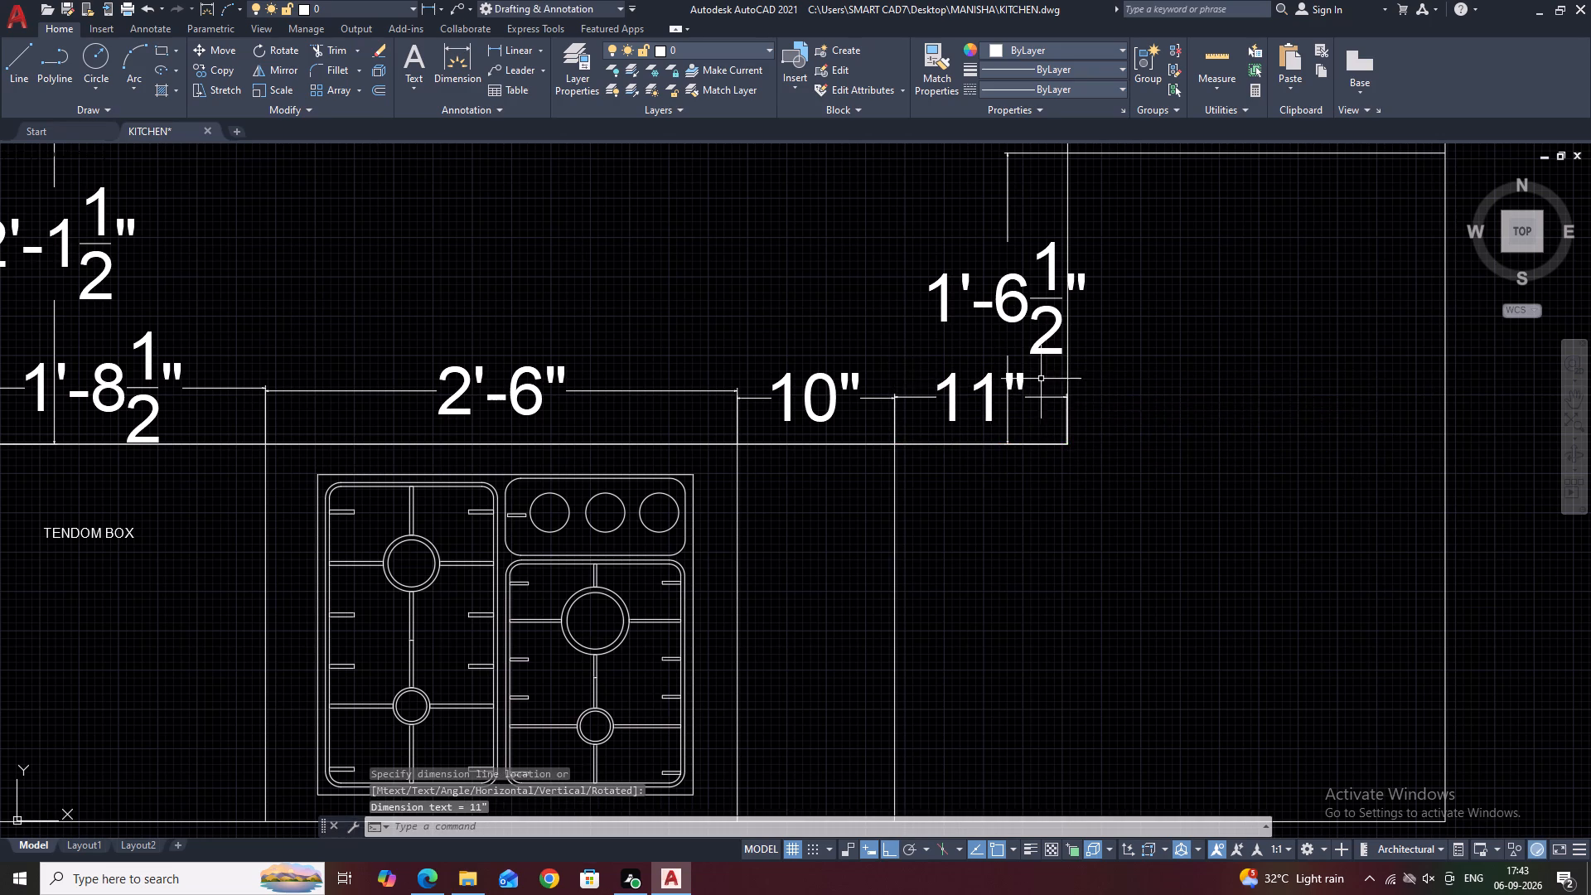
Add a vertical linear dimension to the sink-side bay between those marked 1'-10 1/2" and 1'-6 1/2".
scroll(1003, 288, down, 3)
middle_drag(995, 251, 952, 418)
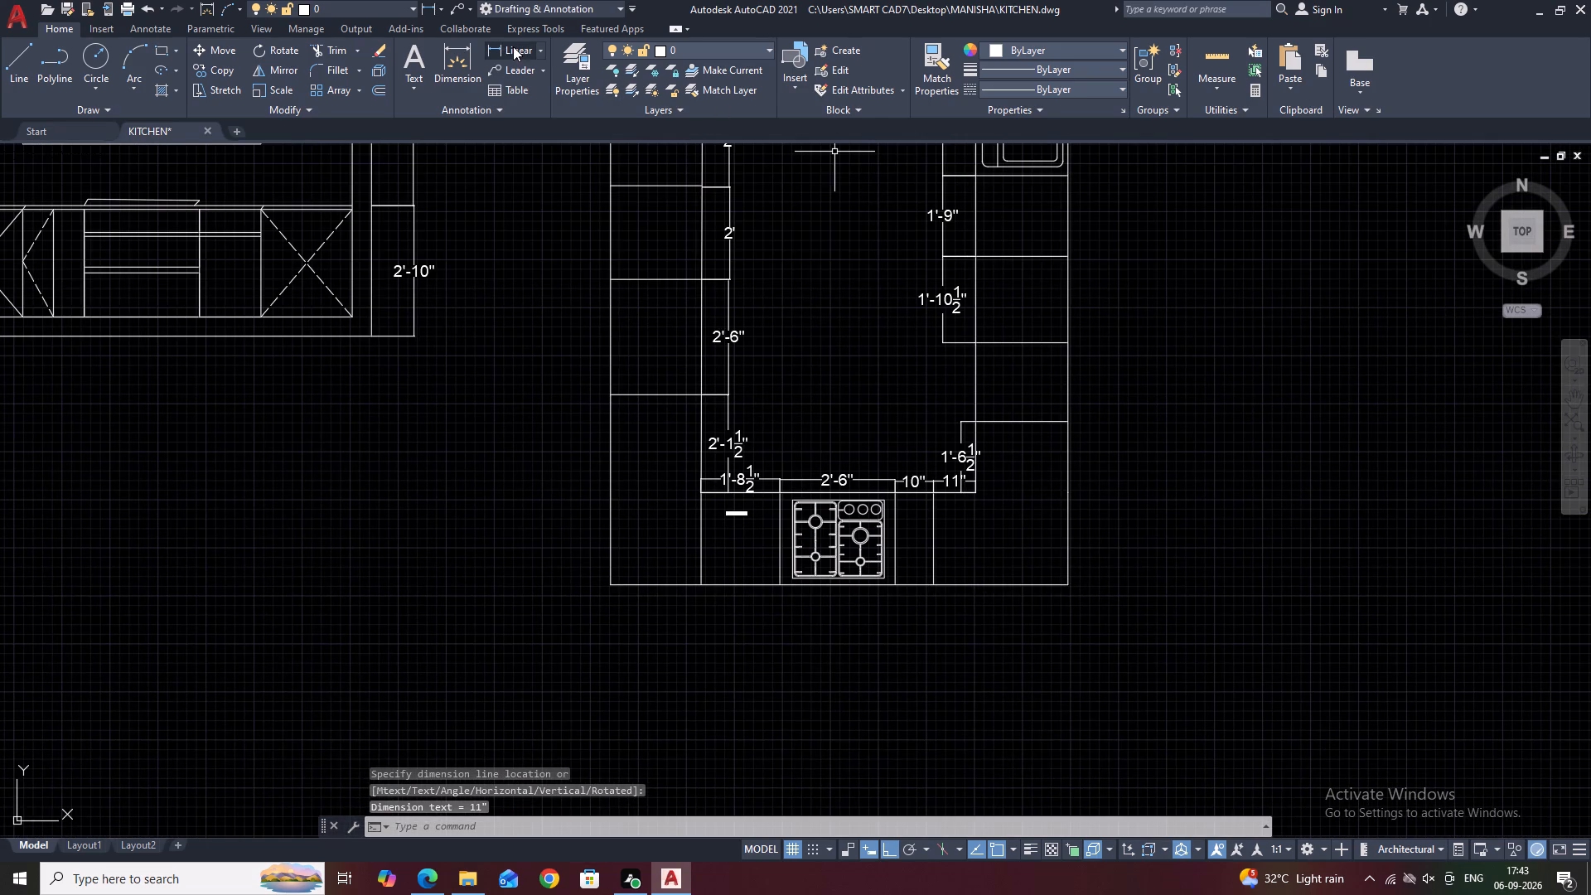
click(513, 46)
scroll(979, 351, up, 1)
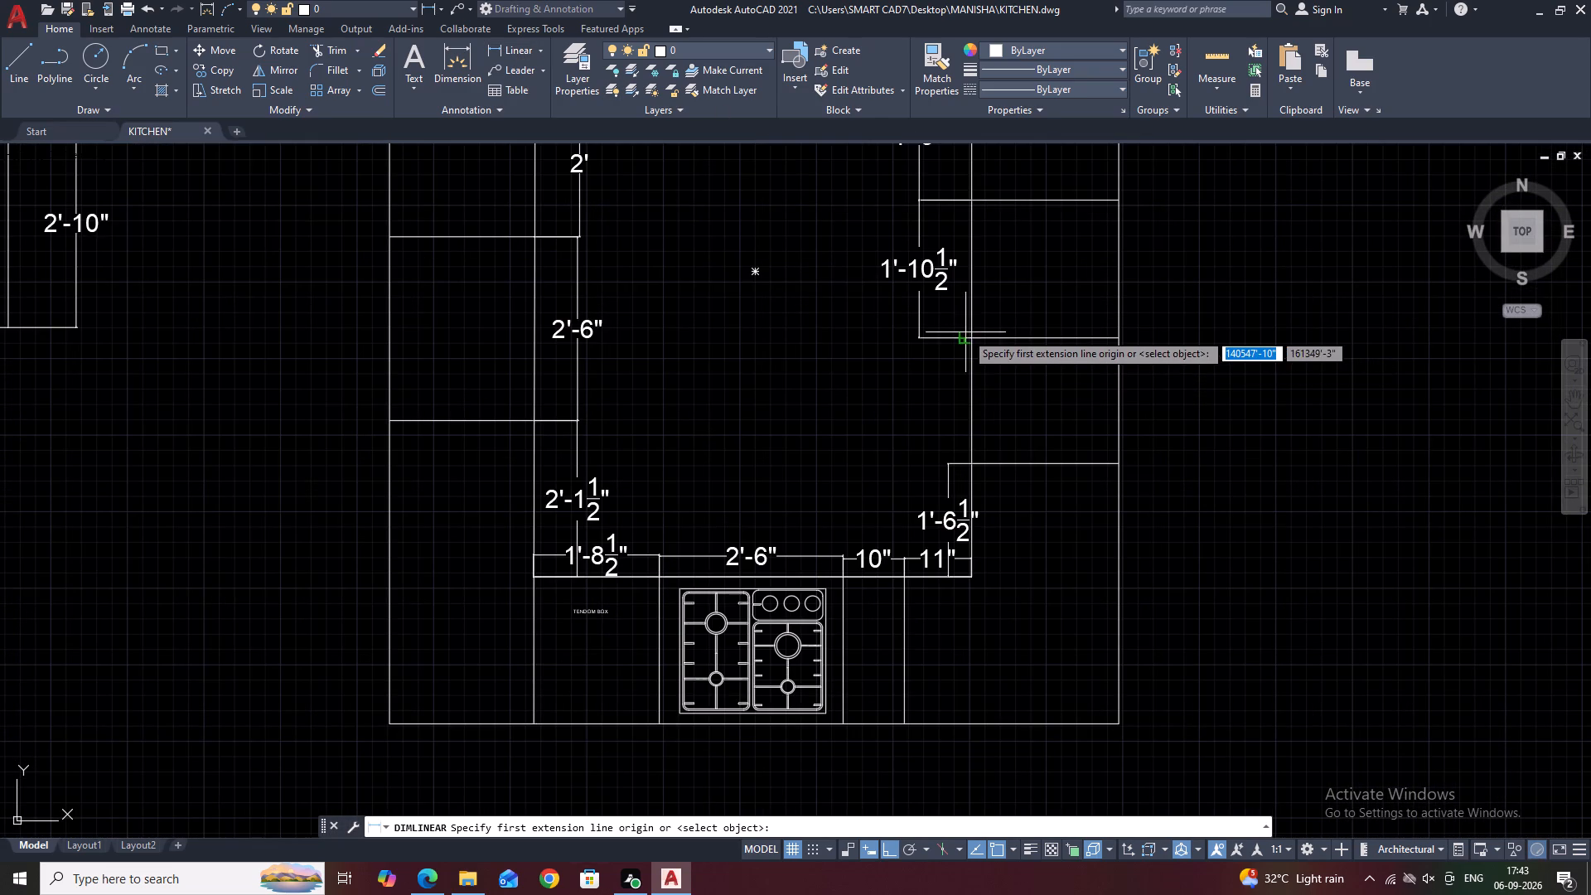
click(971, 341)
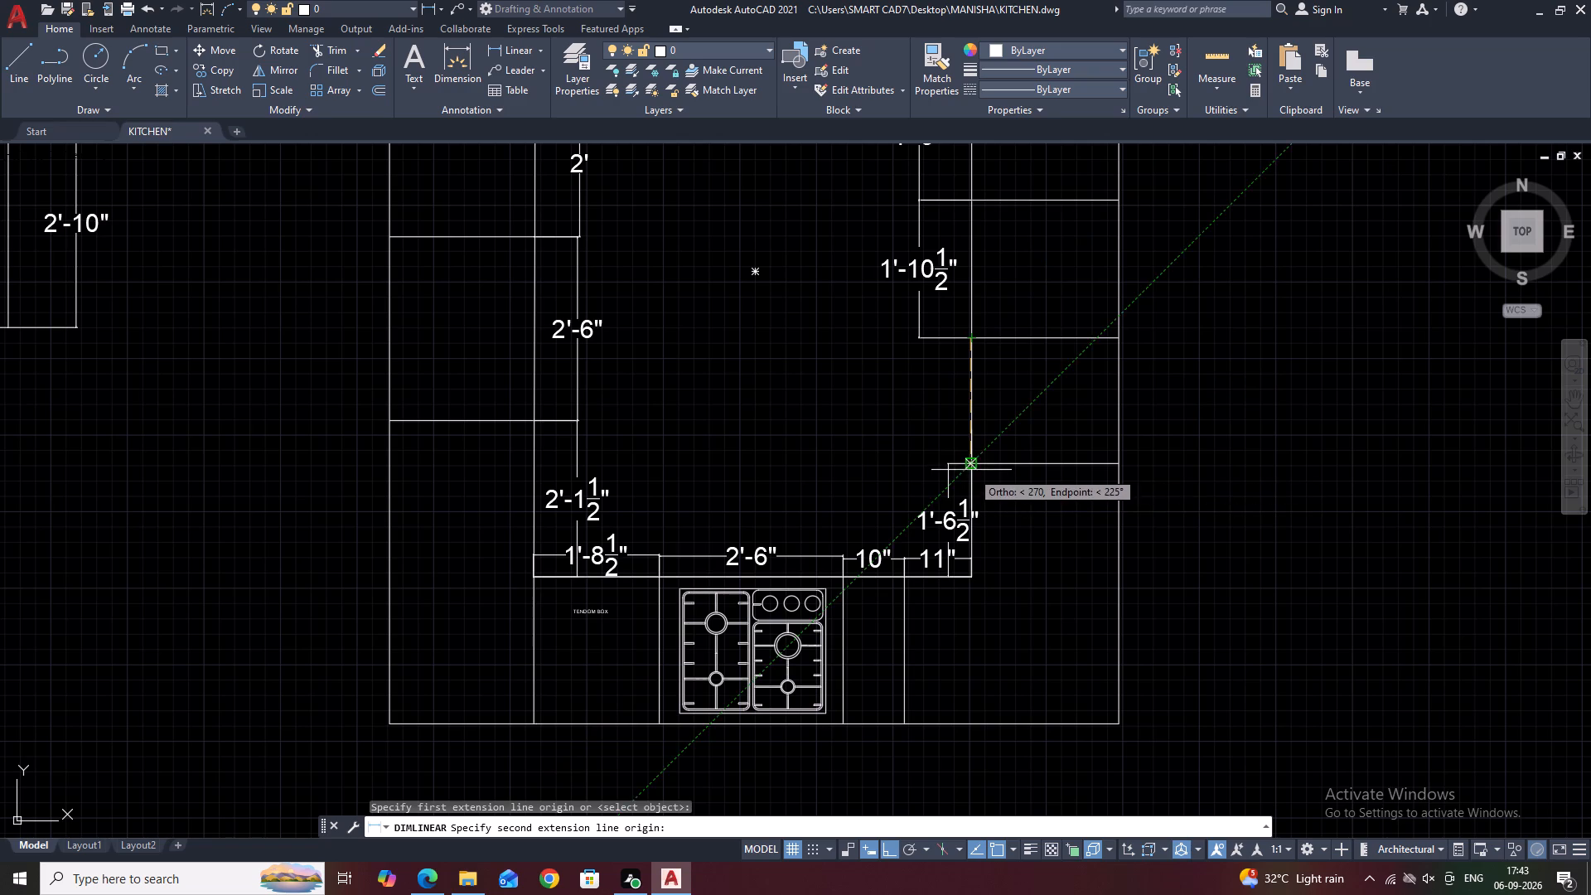
click(971, 468)
click(914, 468)
Shift the 1'-6 1/2" dimension line away from the counter edge to line up with the 1'-8 1/2" dimension above, and deselect it.
scroll(823, 386, down, 2)
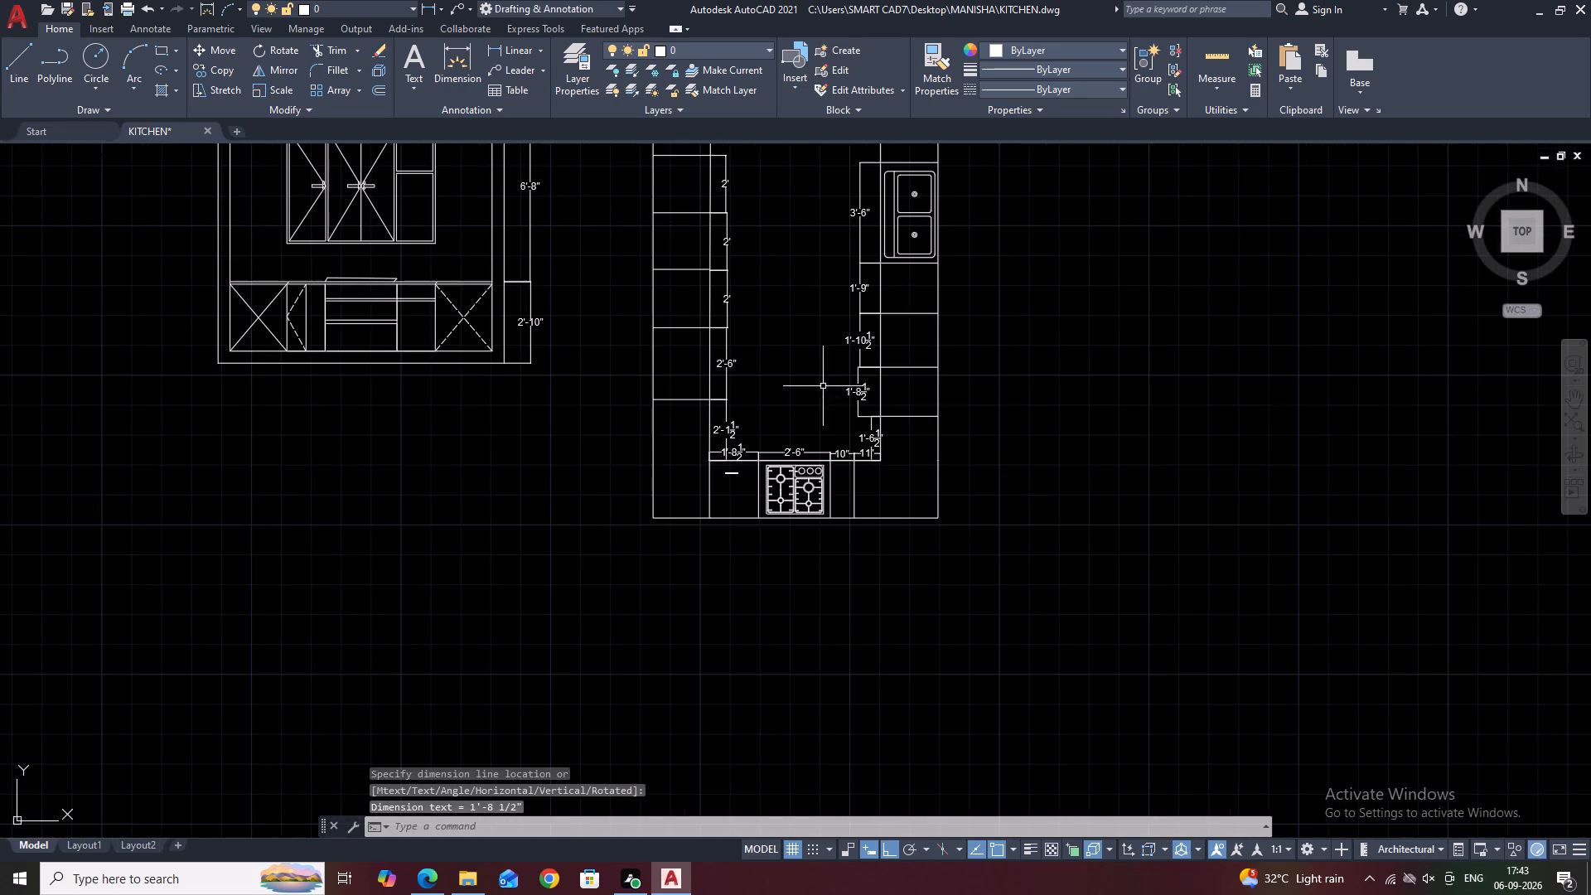
middle_drag(1047, 287, 758, 428)
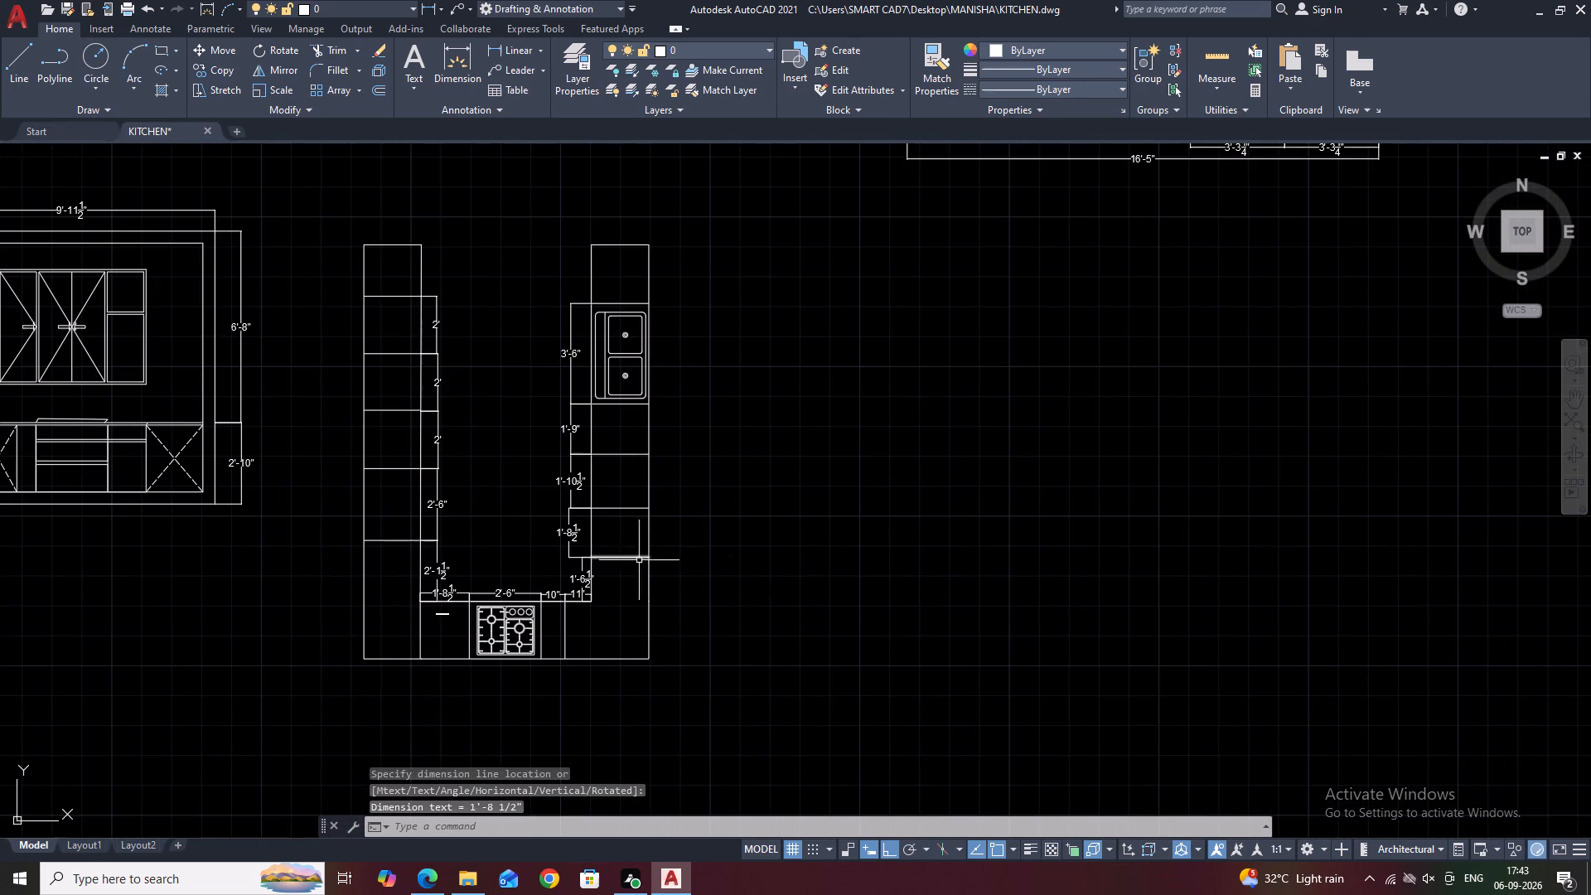
middle_drag(562, 621, 629, 555)
scroll(646, 521, up, 2)
click(655, 498)
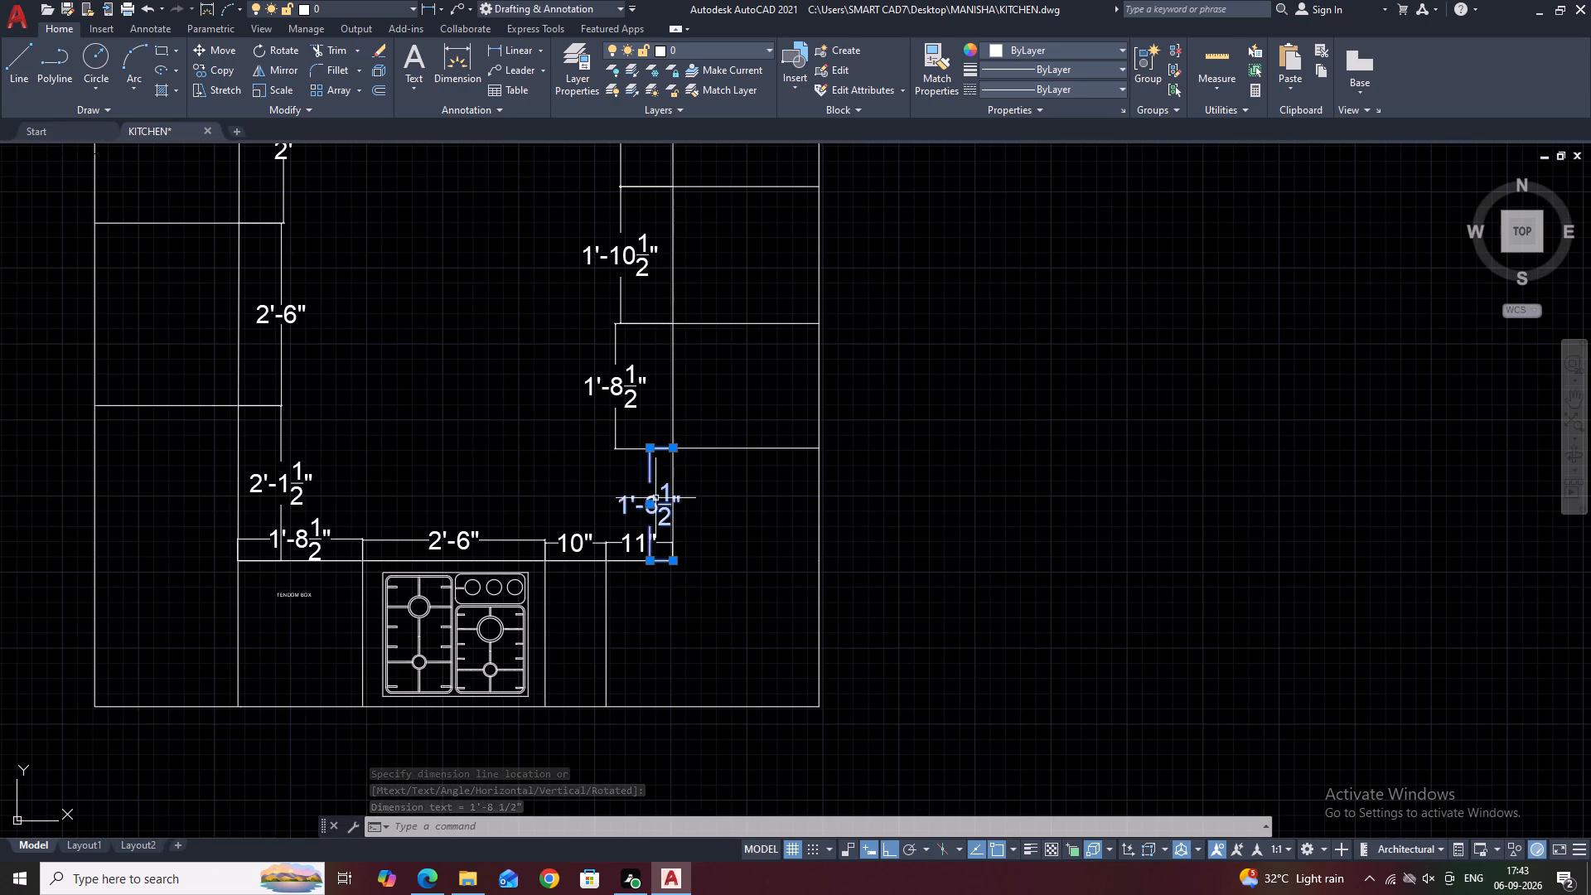
scroll(641, 511, up, 1)
click(655, 502)
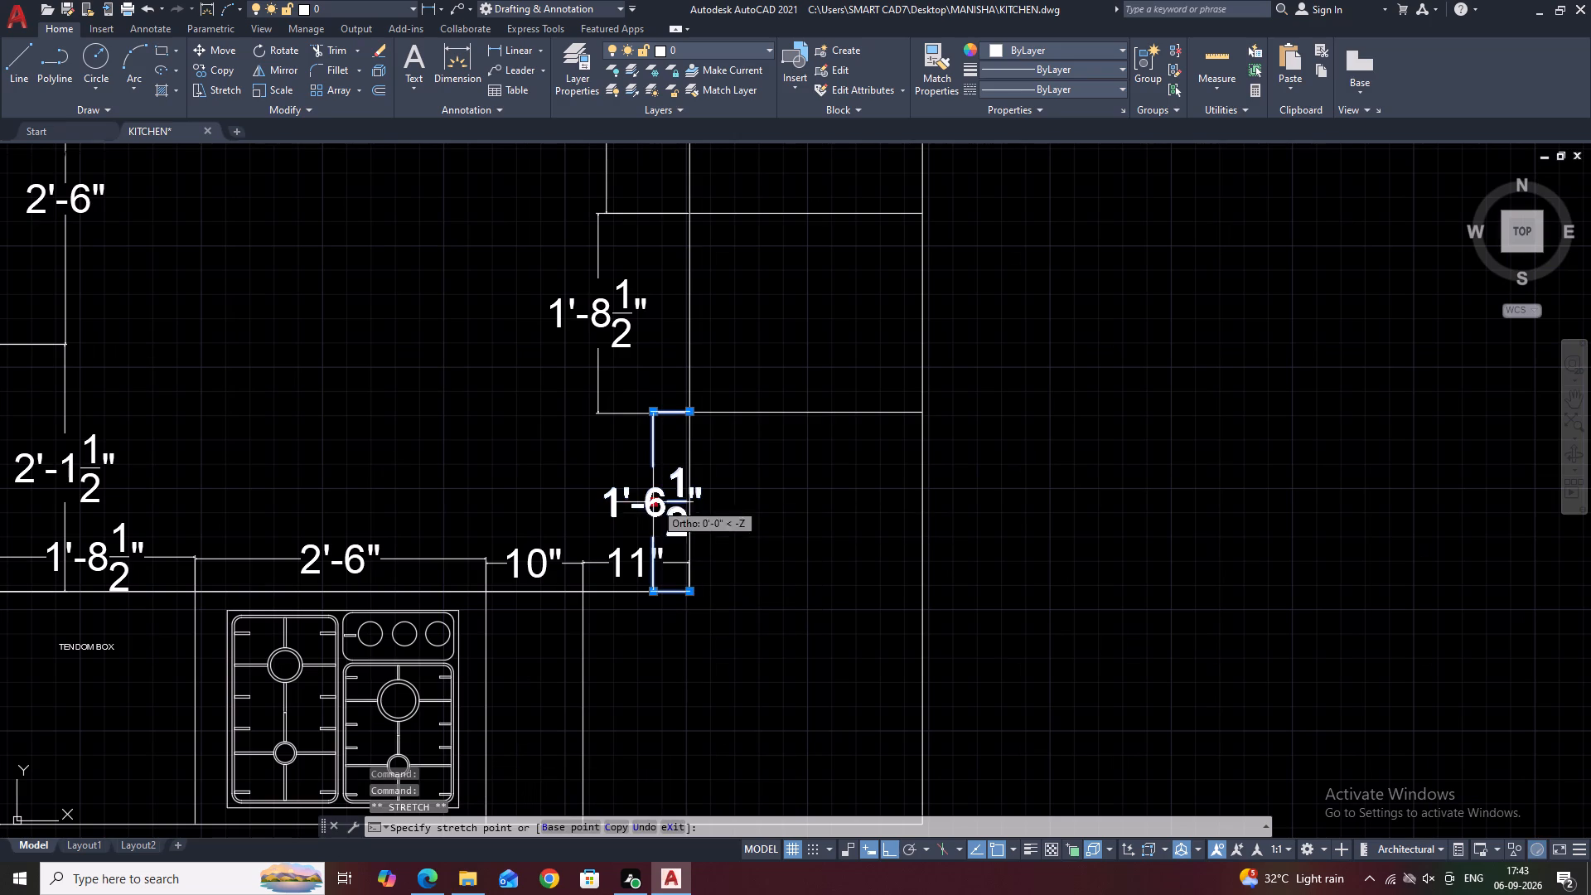
click(597, 495)
middle_drag(603, 449, 611, 458)
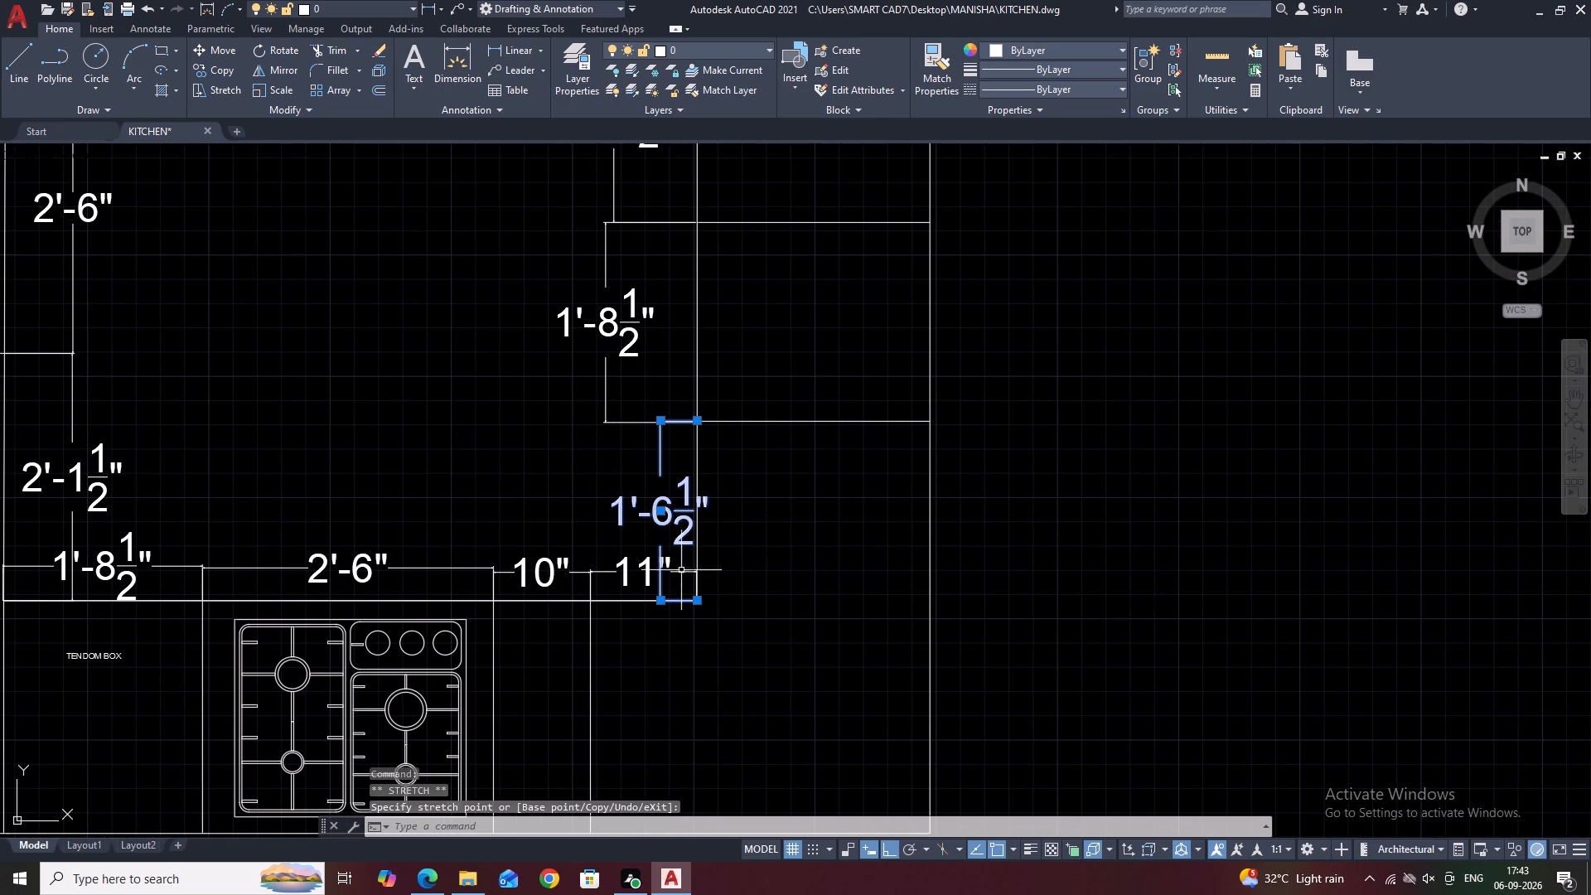
click(660, 603)
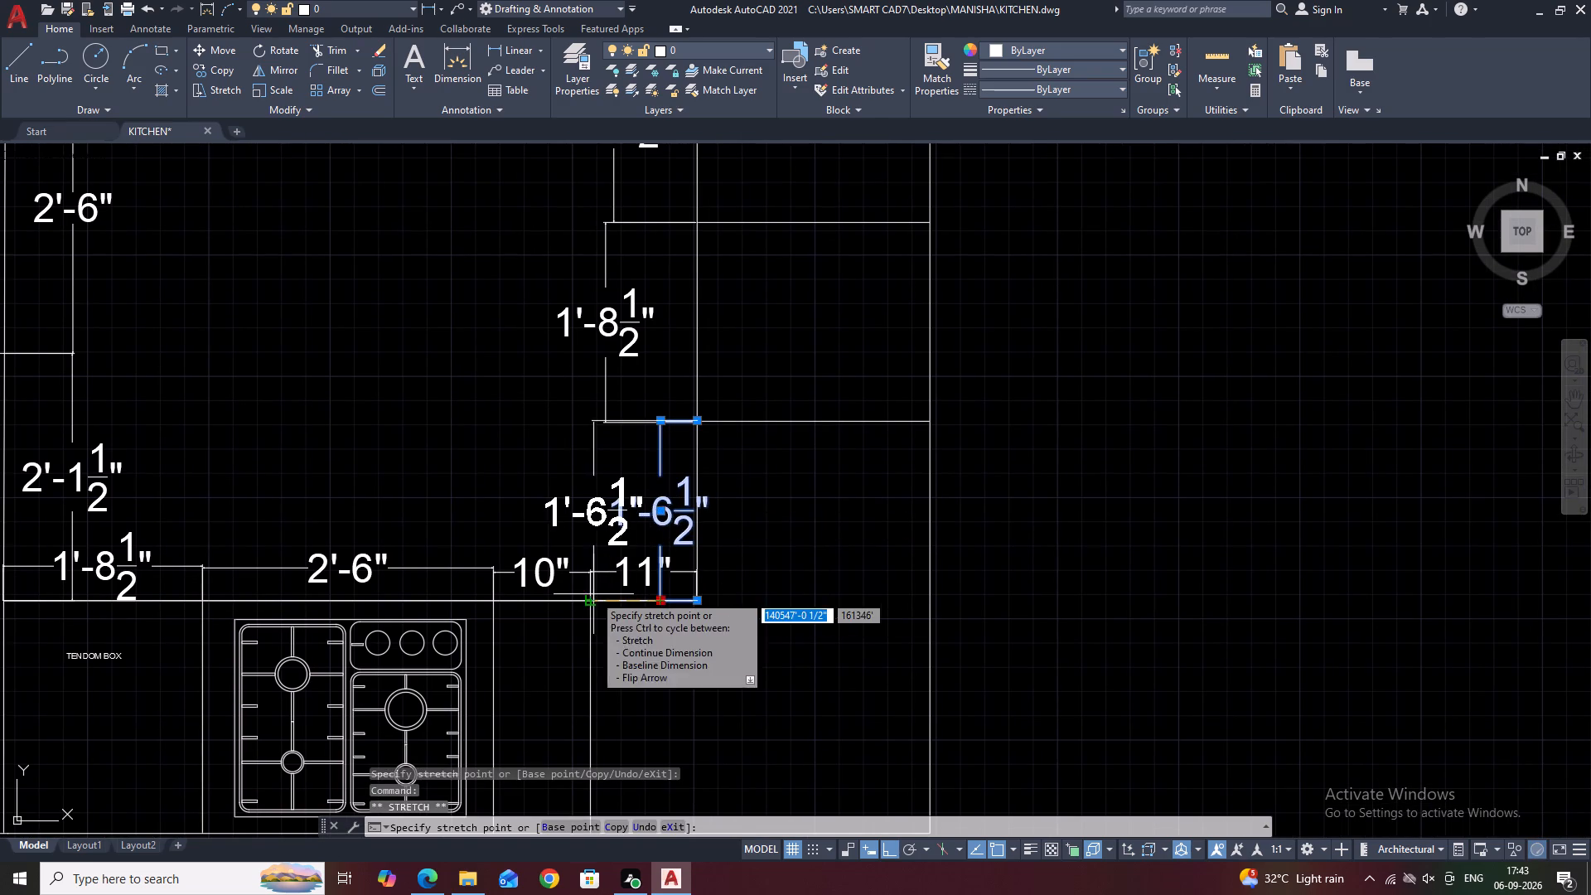
click(602, 594)
right_click(488, 389)
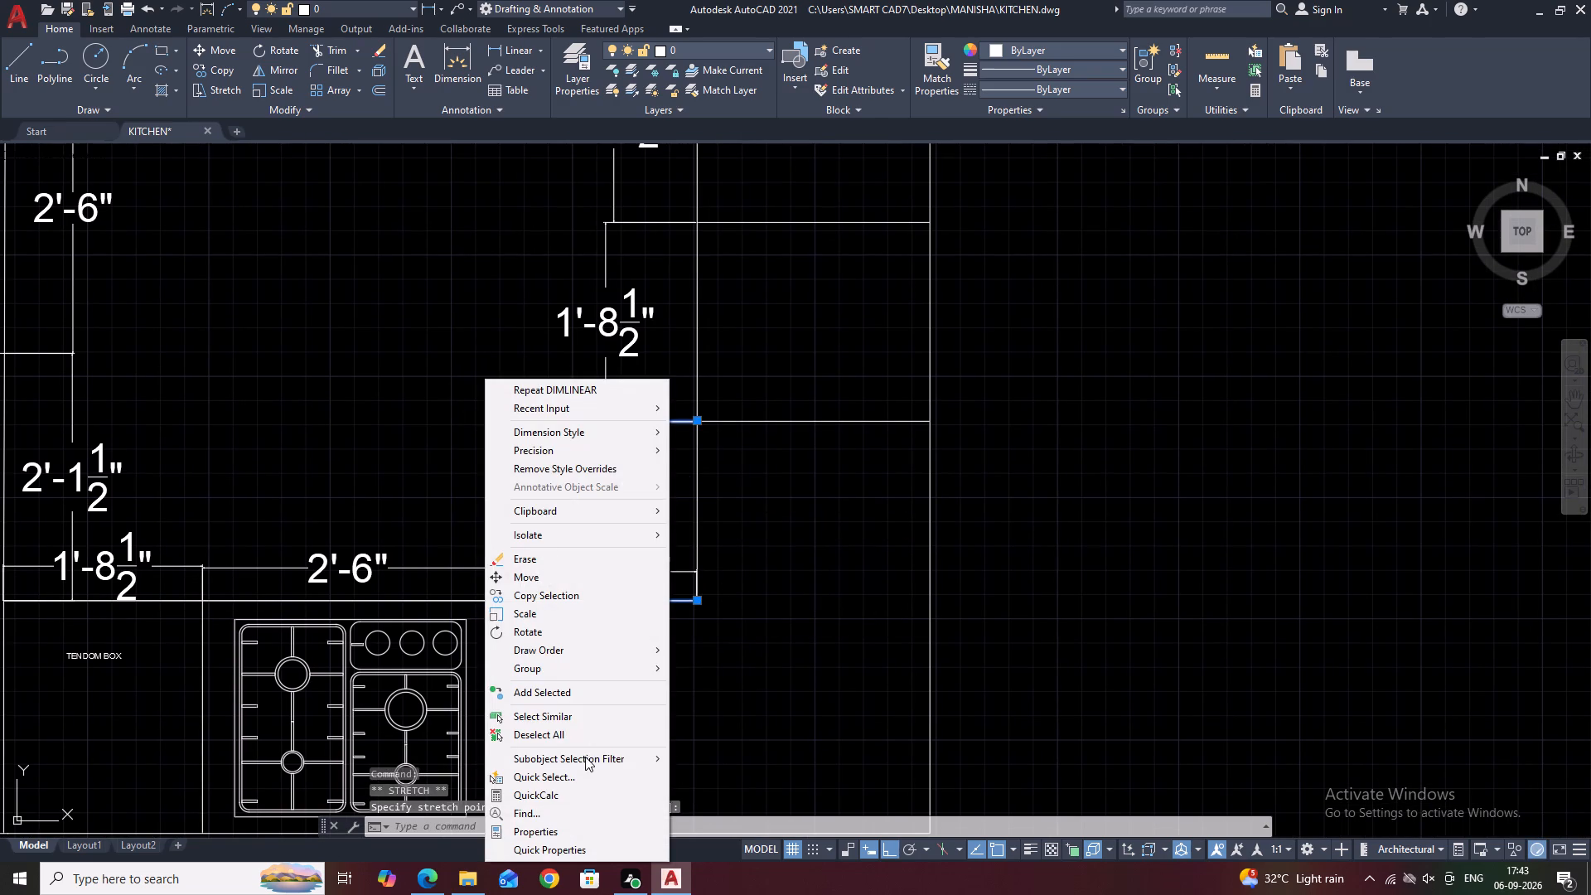
click(579, 734)
scroll(704, 504, down, 1)
middle_drag(840, 428, 849, 517)
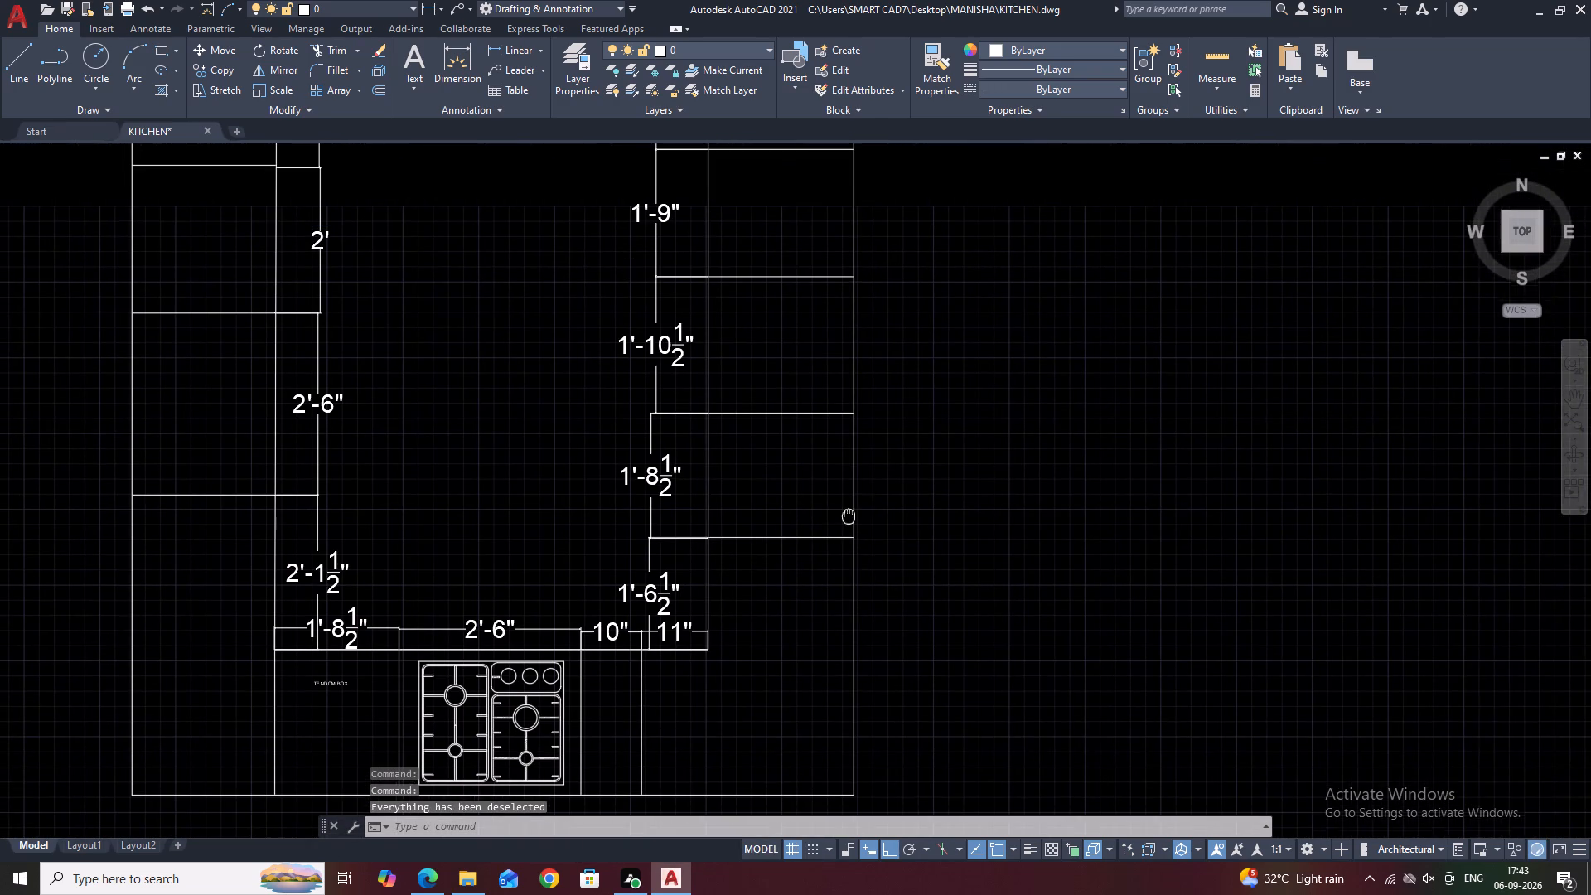
Offset the four hob-side dividers 0.5": both edges of the 10" bay and both edges of the TENDOM BOX bay, each into its bay.
middle_drag(849, 517, 849, 526)
scroll(876, 598, down, 1)
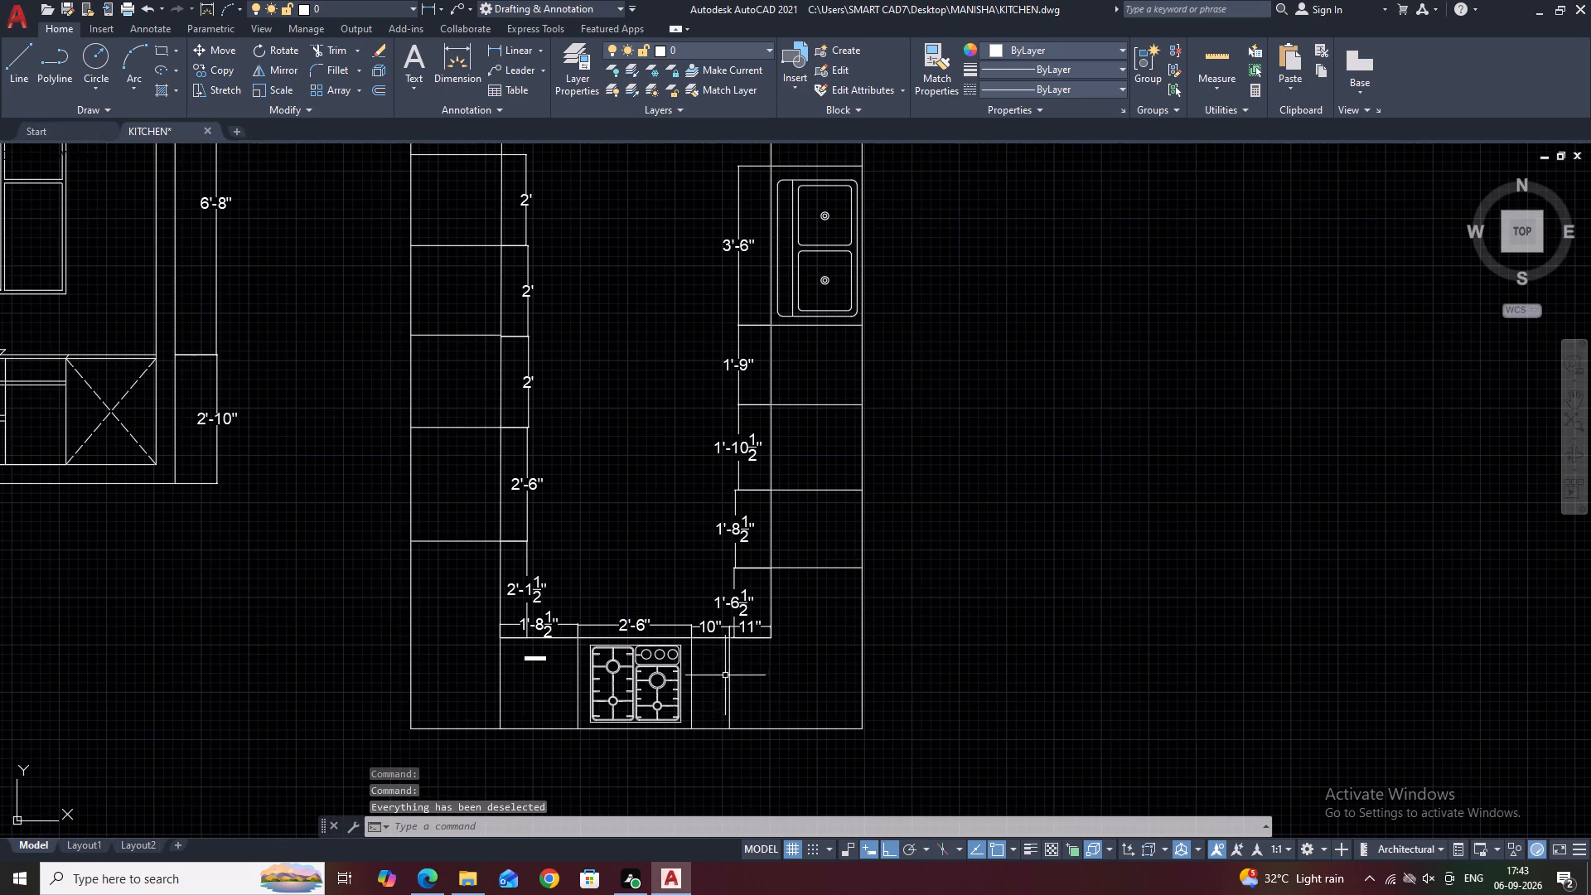
middle_drag(726, 673, 863, 554)
scroll(896, 530, up, 2)
scroll(827, 466, up, 1)
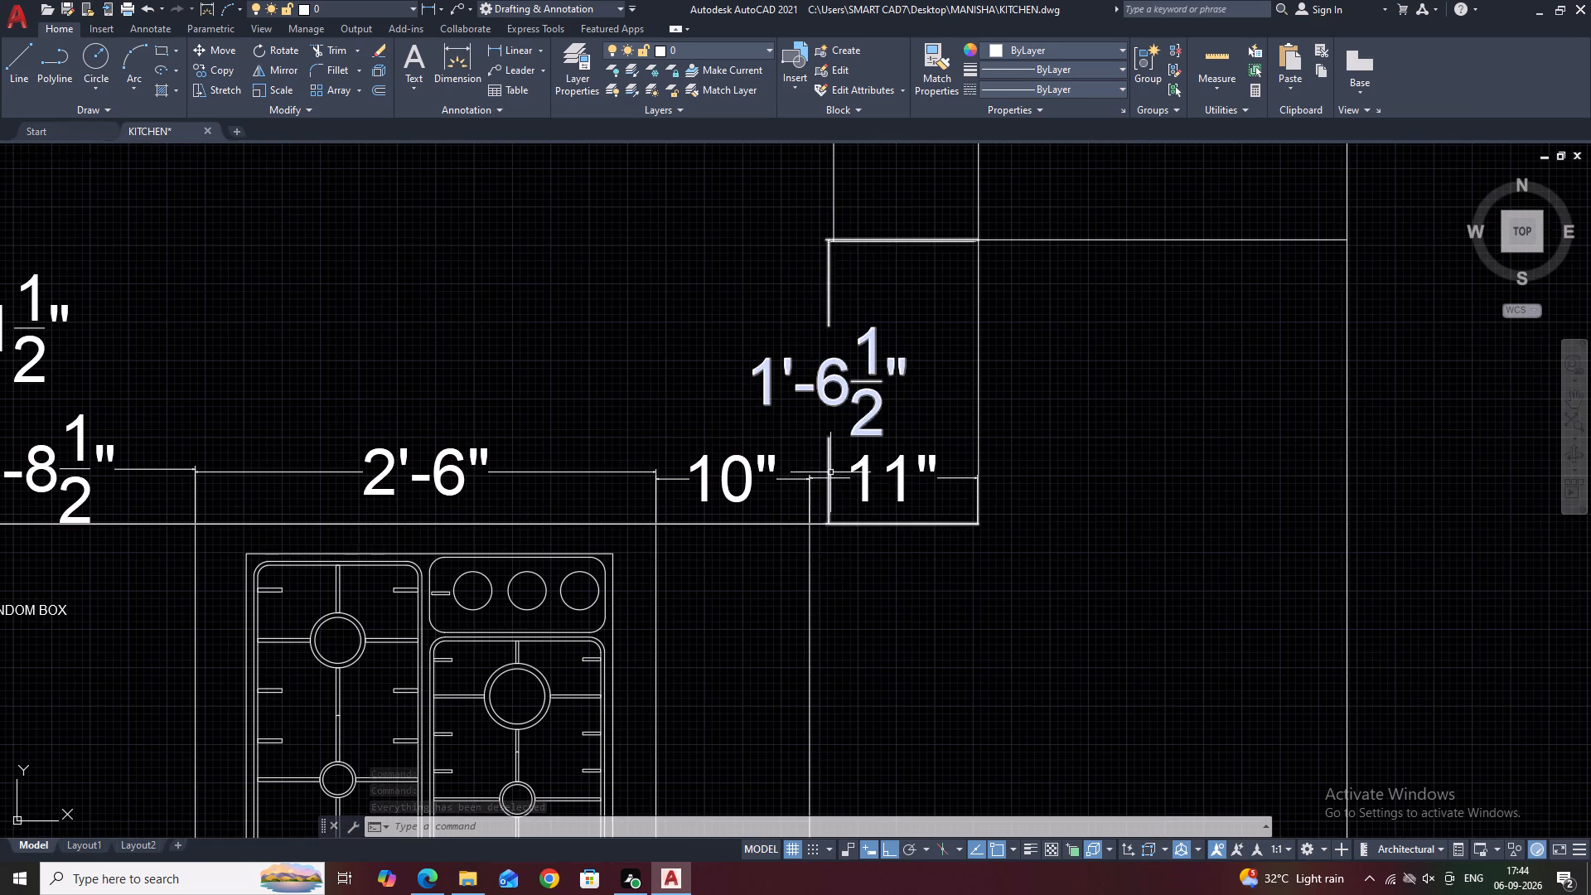
middle_drag(881, 579, 912, 465)
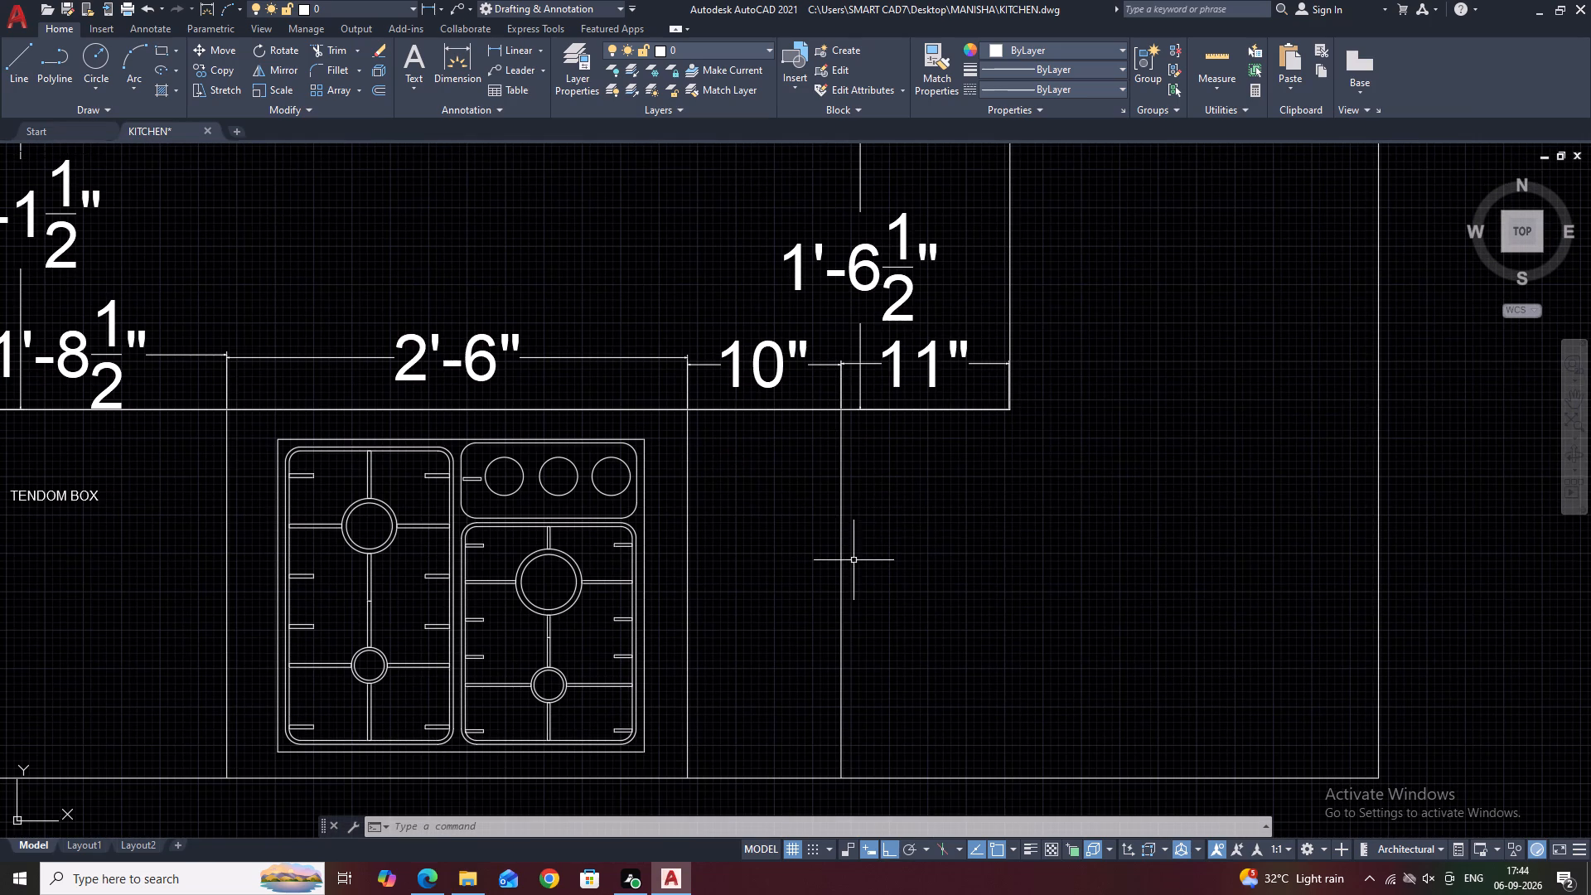
click(859, 559)
click(815, 500)
middle_drag(870, 590, 941, 544)
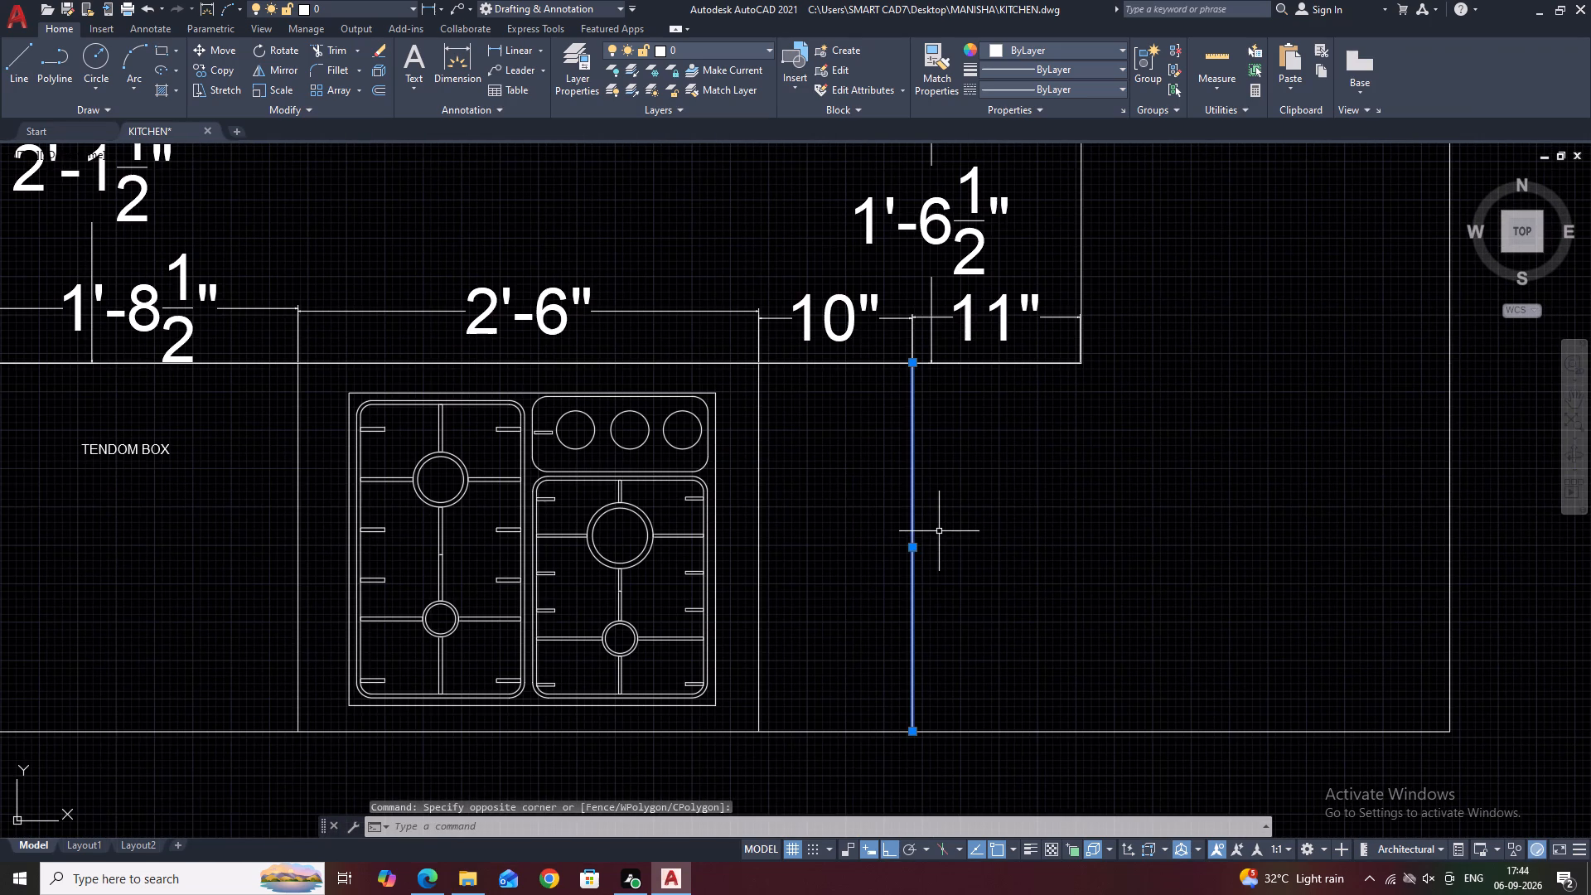
key(o)
key(space)
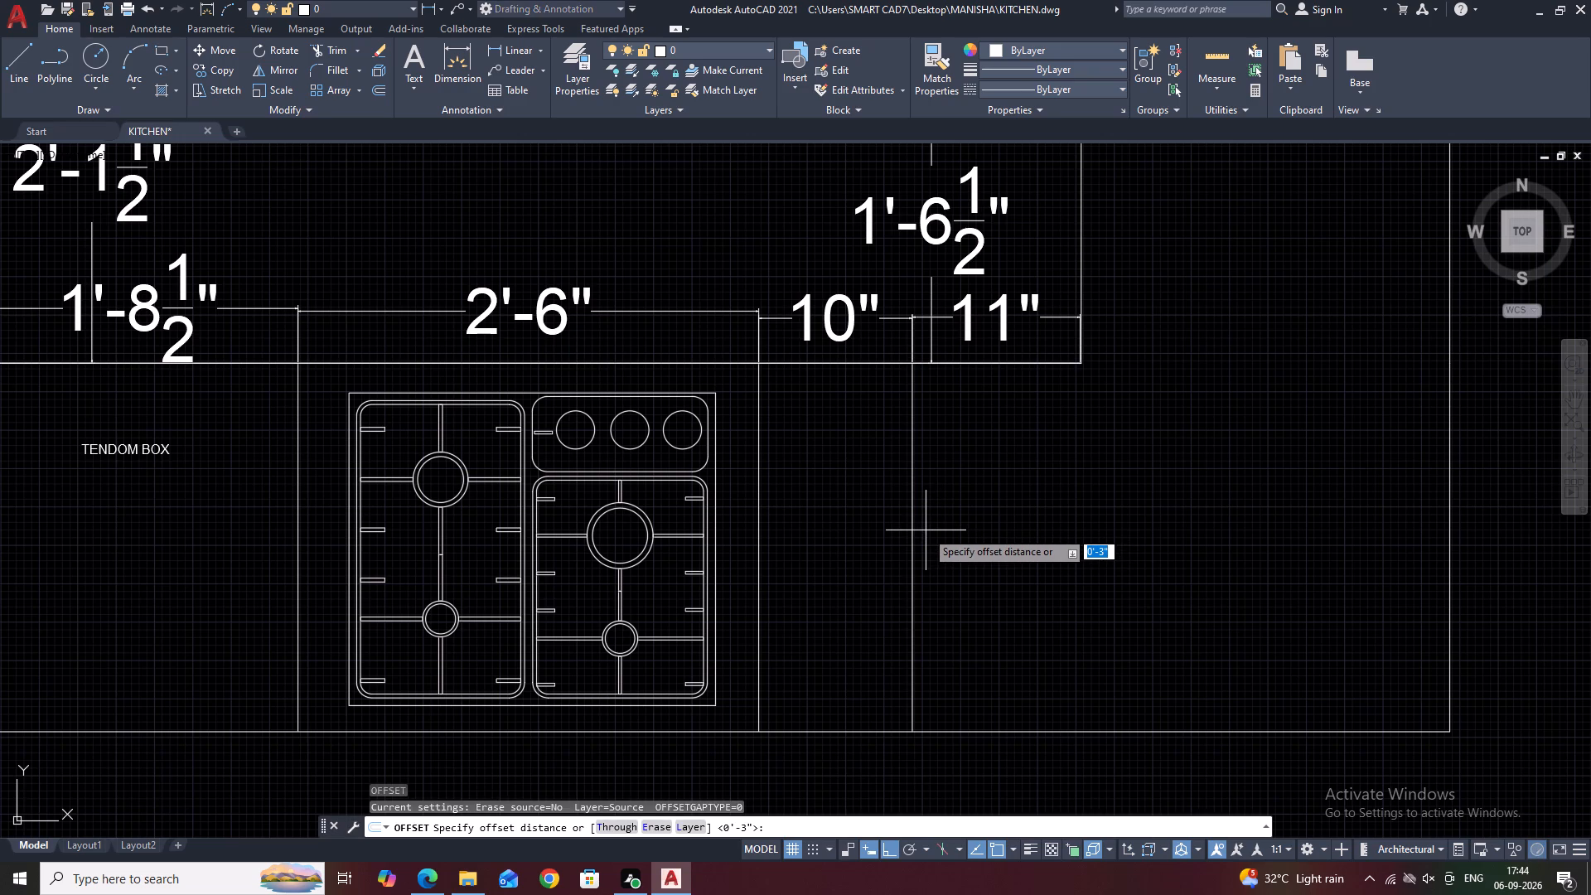
text(0.5)
key(Return)
click(849, 523)
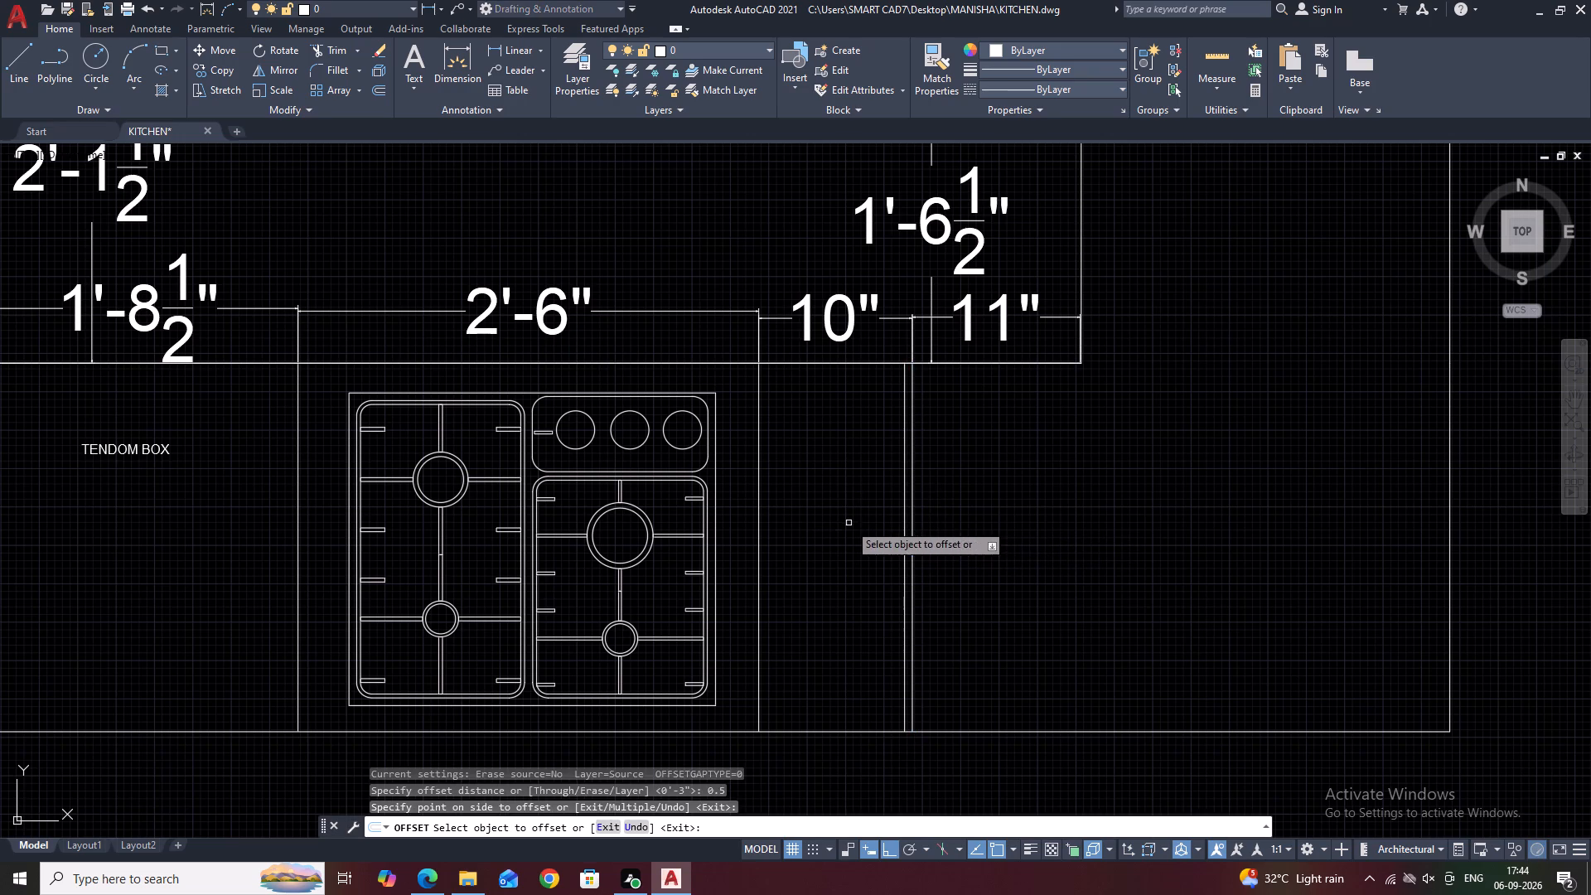
click(758, 457)
click(787, 470)
middle_drag(716, 432, 961, 447)
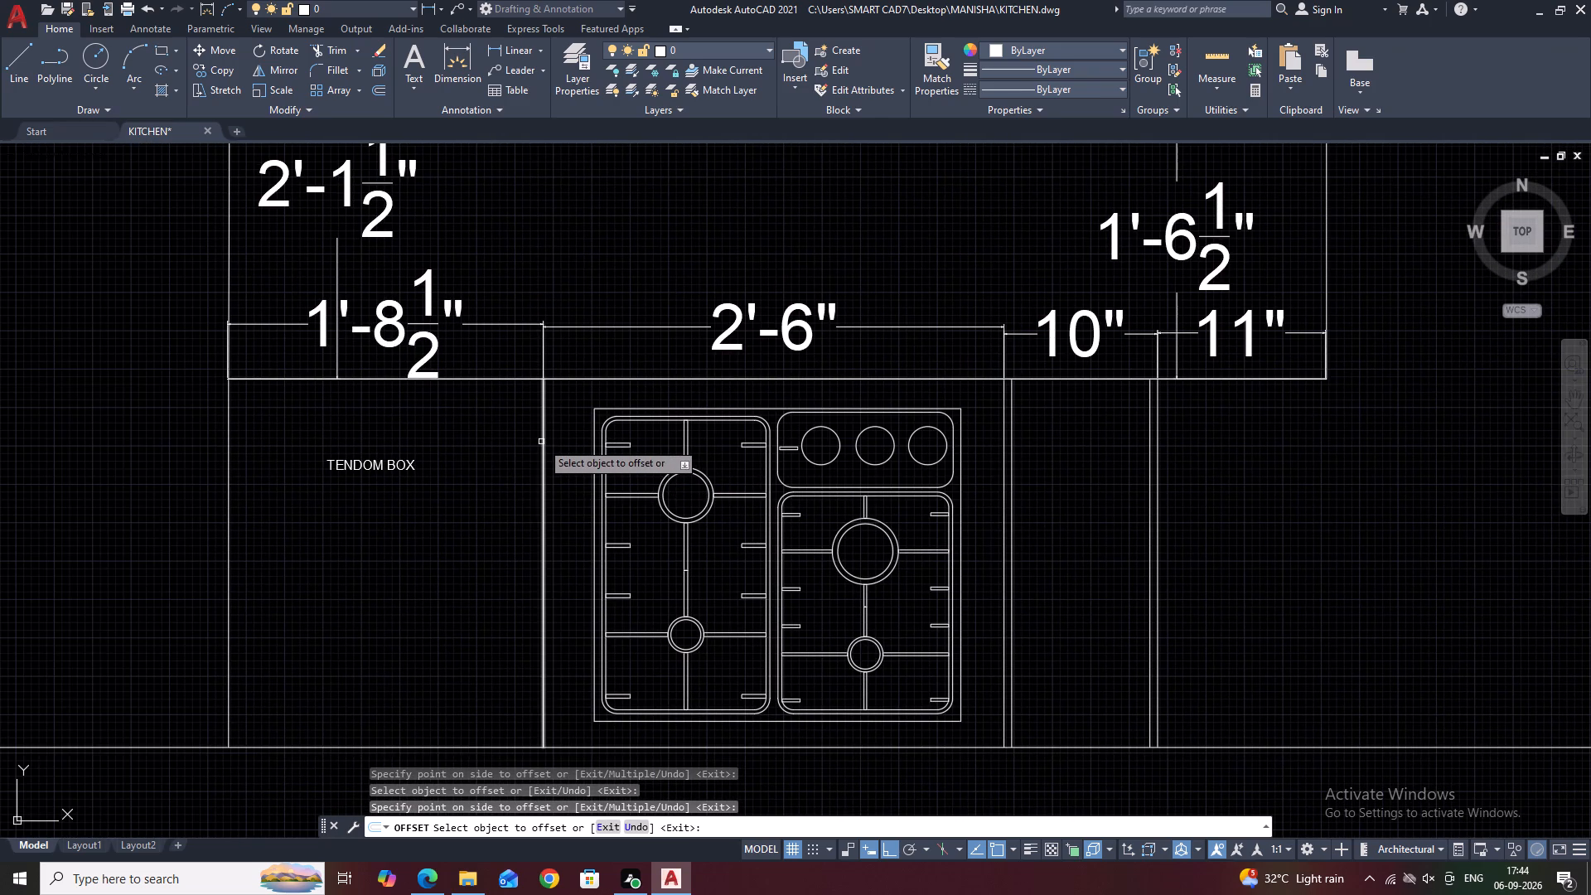
click(541, 442)
click(500, 441)
click(226, 404)
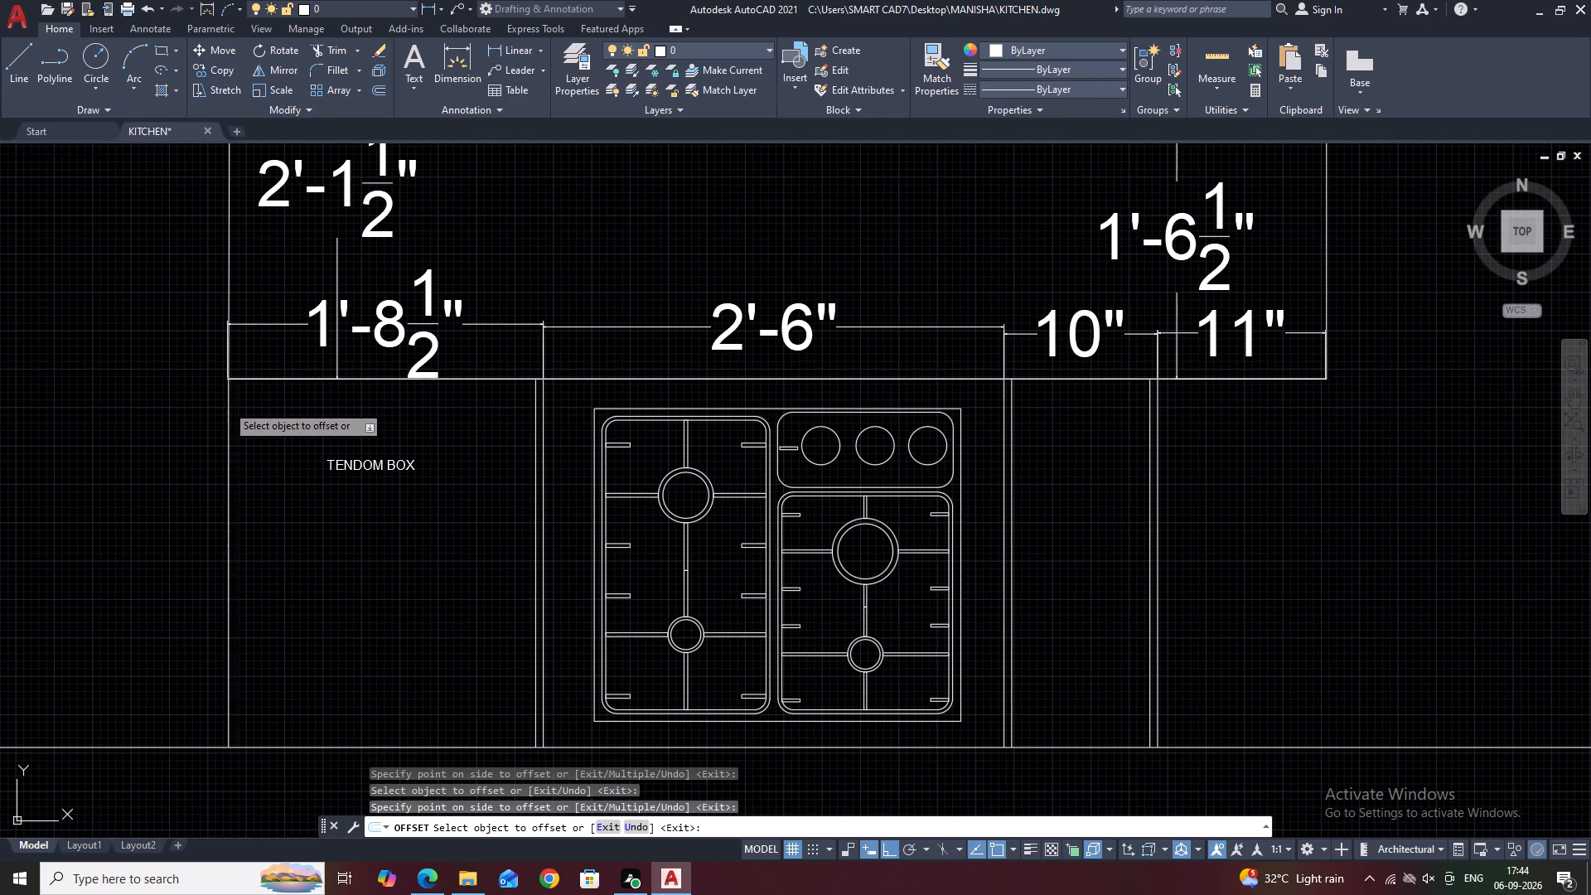
drag(302, 452, 310, 455)
Offset the divider lines at both ends of the 3'-6" sink bay 0.5" outward, away from the sink.
scroll(354, 453, down, 4)
middle_drag(534, 307, 567, 386)
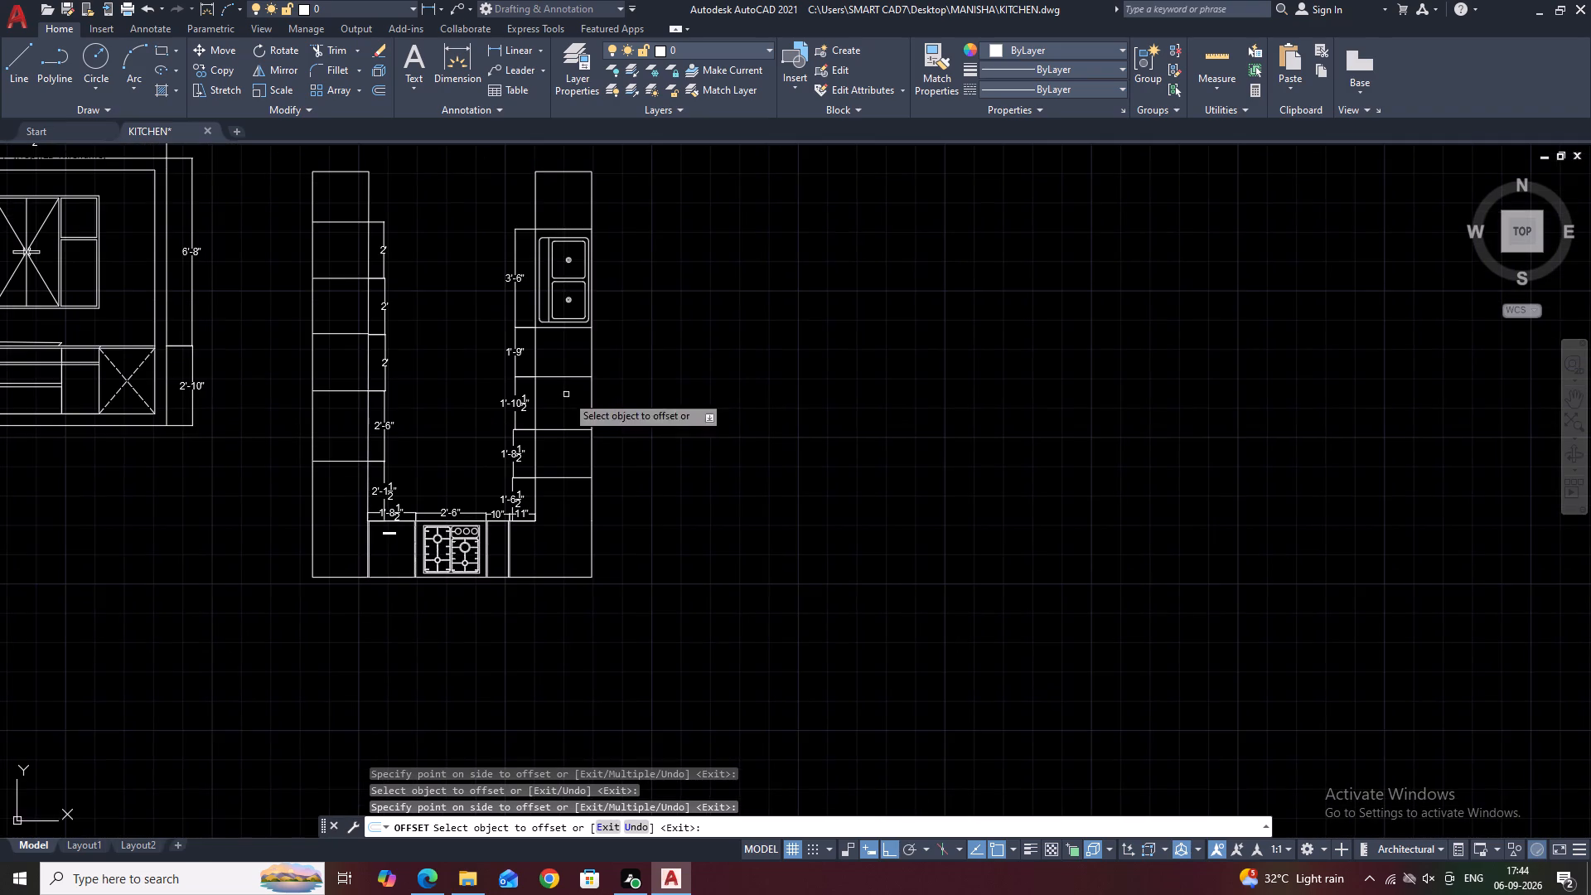
middle_drag(558, 260, 580, 345)
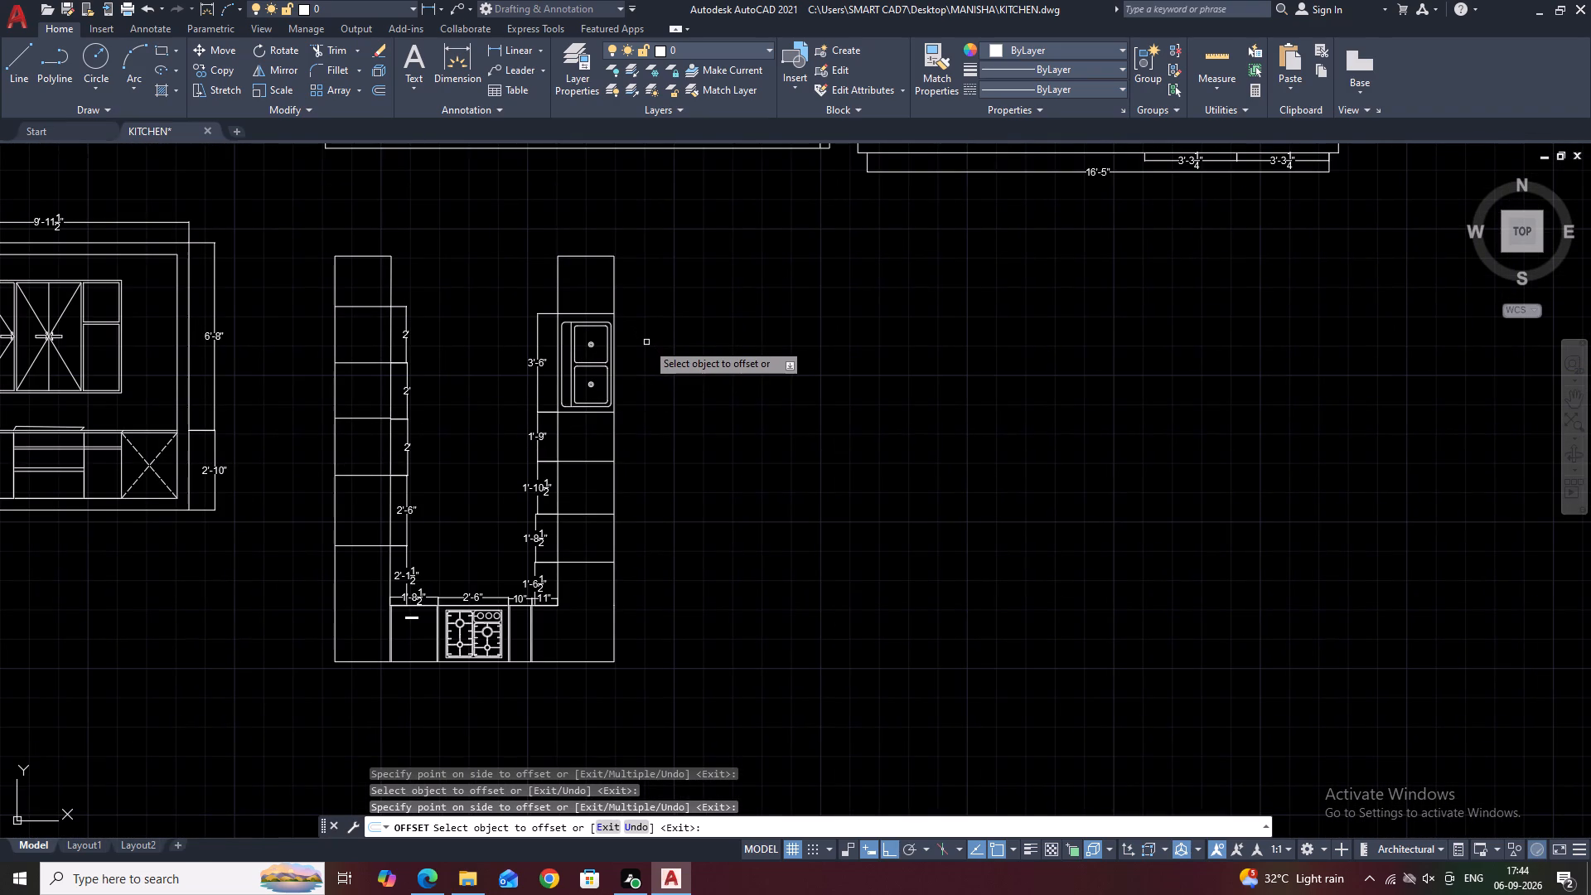
scroll(553, 308, up, 2)
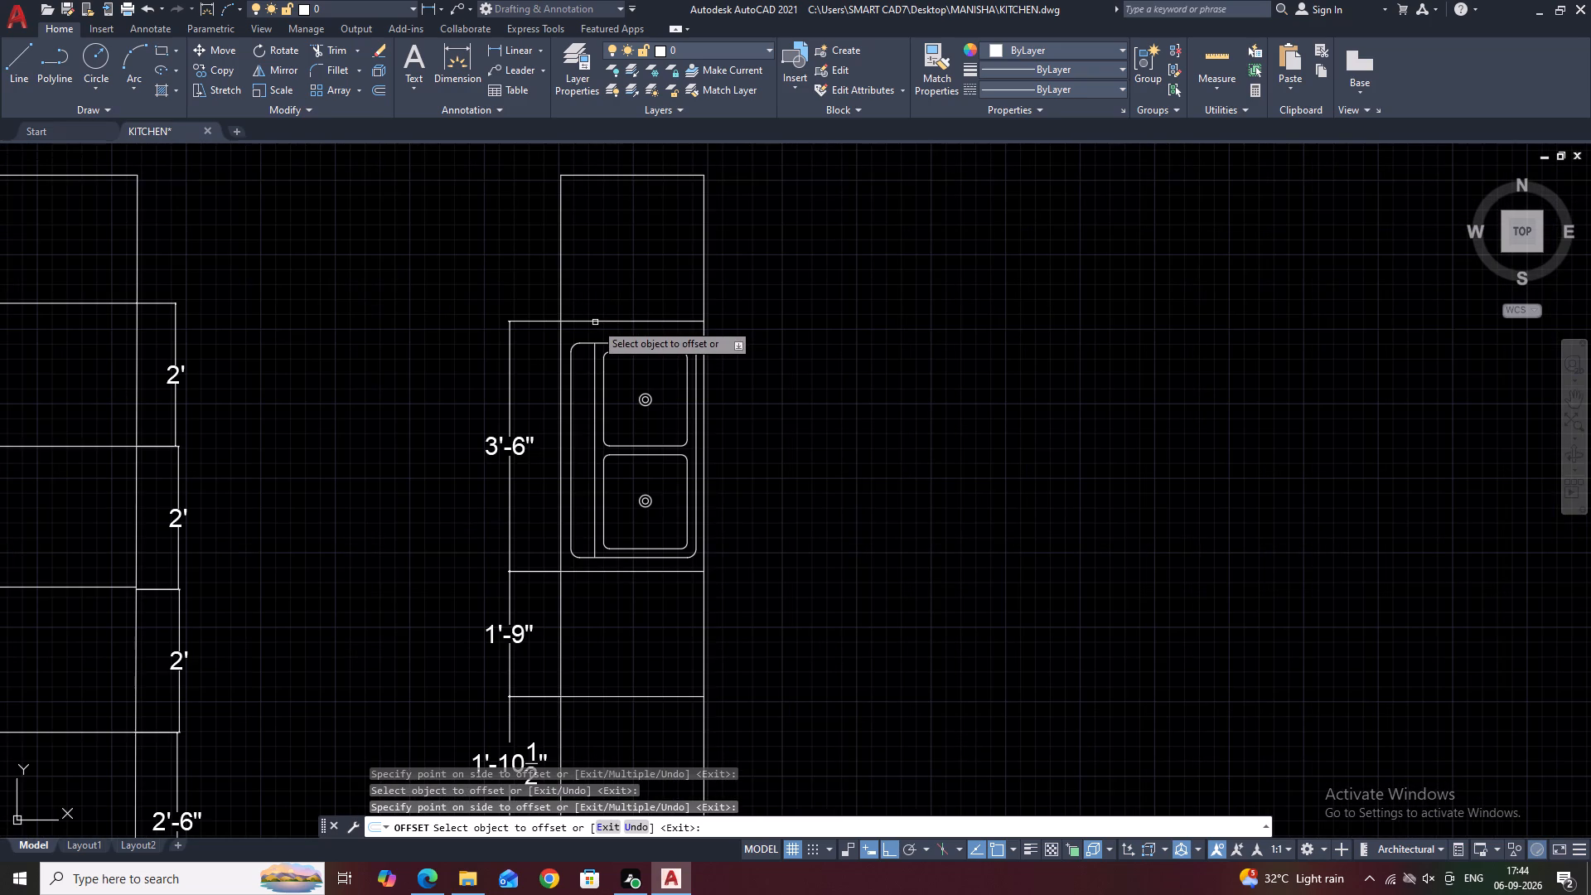
click(595, 322)
click(607, 267)
middle_drag(620, 558, 645, 447)
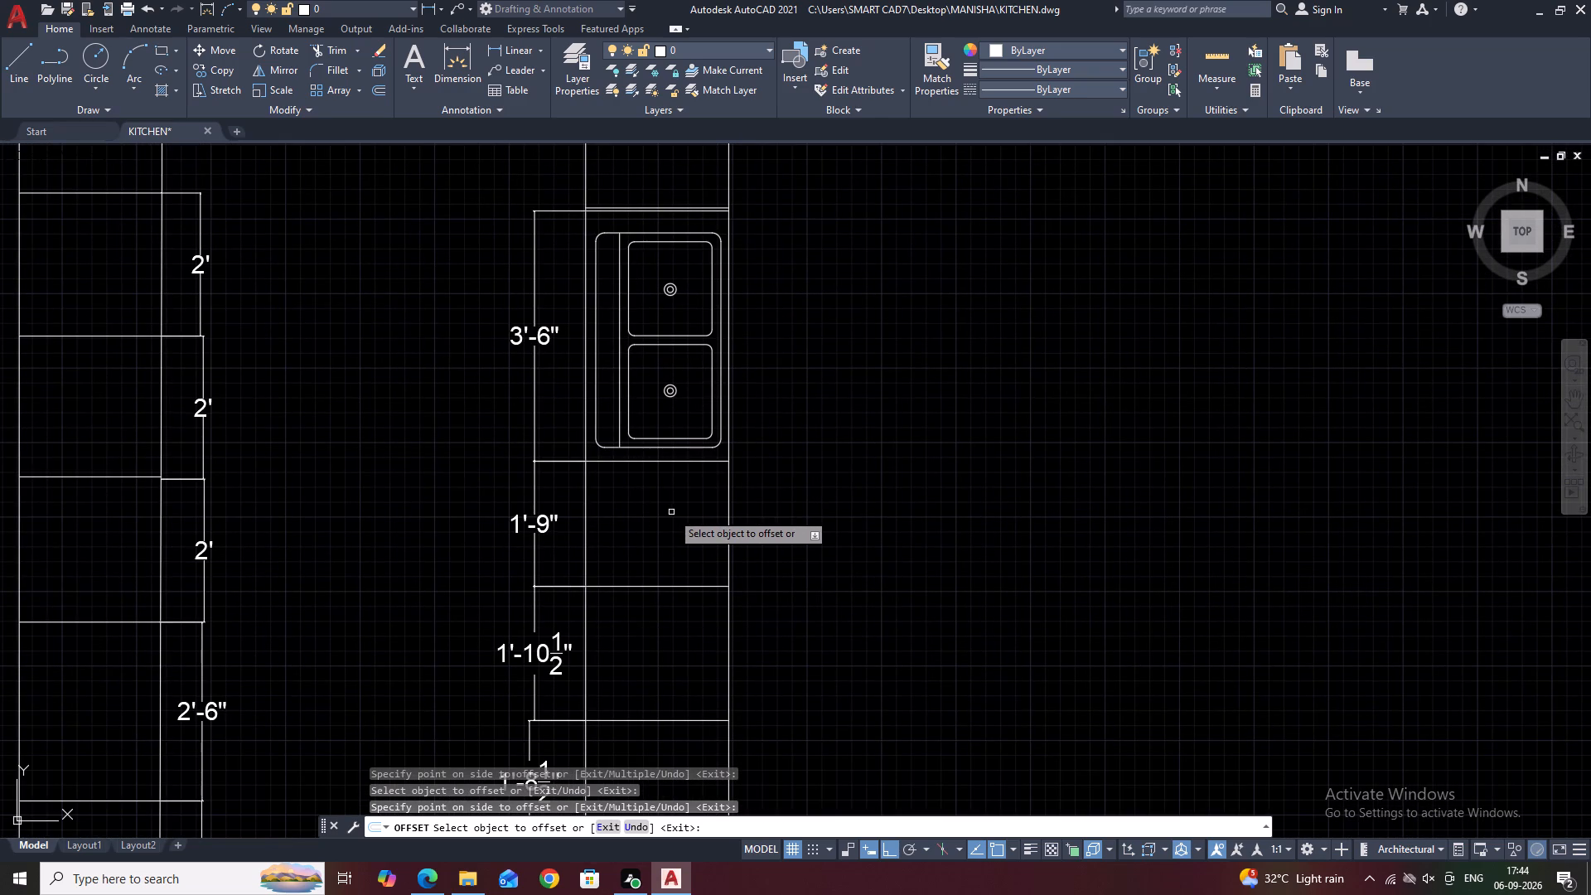
click(613, 461)
drag(618, 506, 621, 516)
Offset the next three sink-side dividers 0.5": one into the 1'-9" bay and two into the 1'-8 1/2" bay.
middle_drag(721, 535, 754, 389)
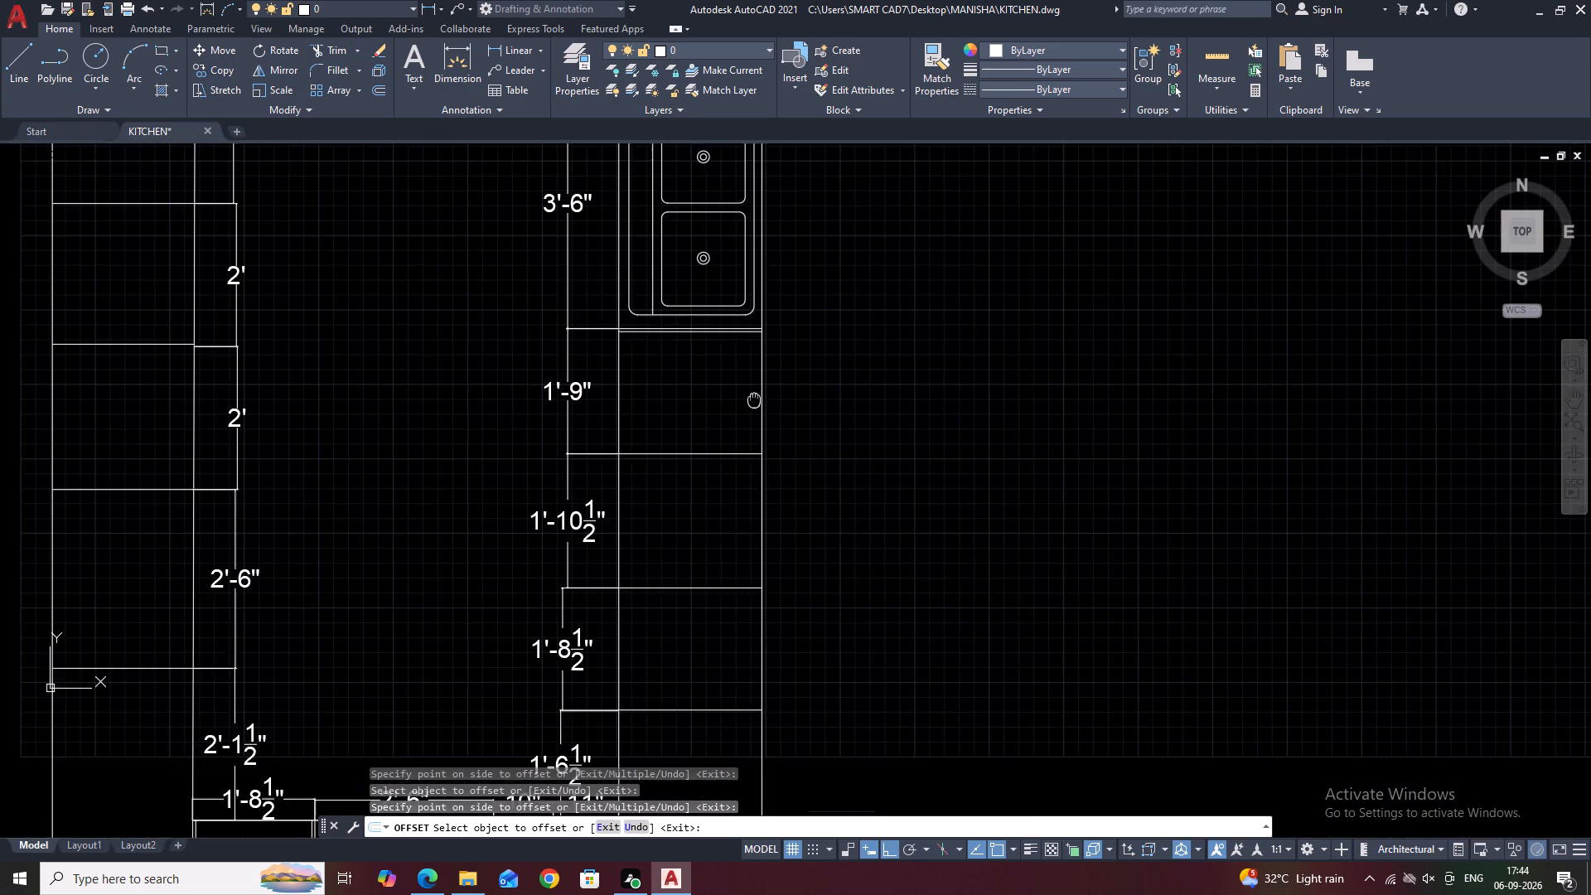
middle_drag(754, 389, 754, 376)
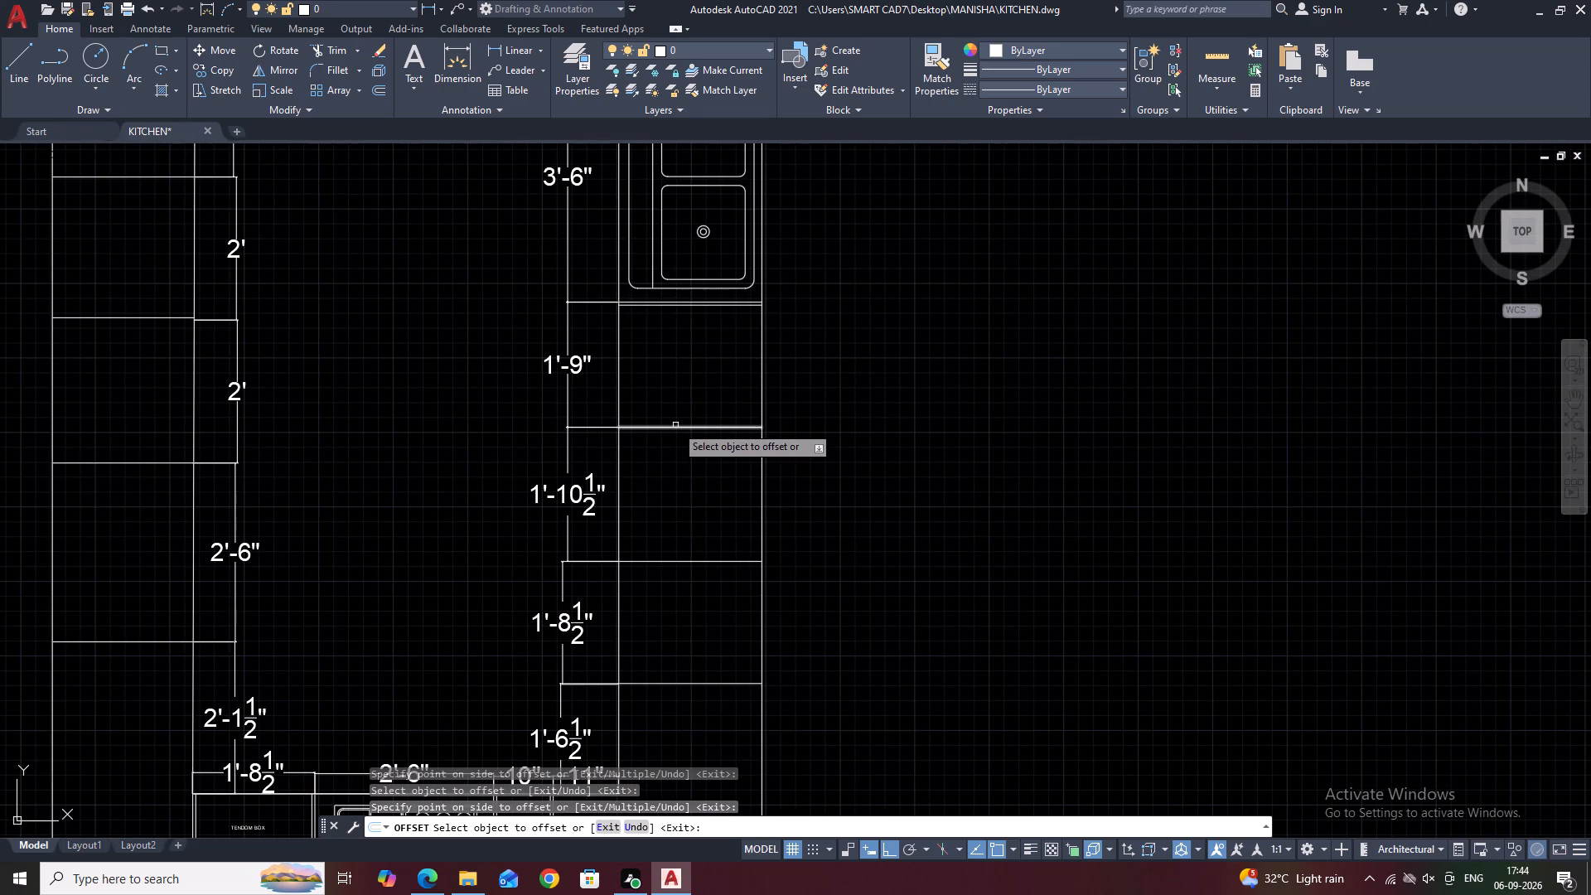
click(677, 425)
drag(696, 378, 704, 365)
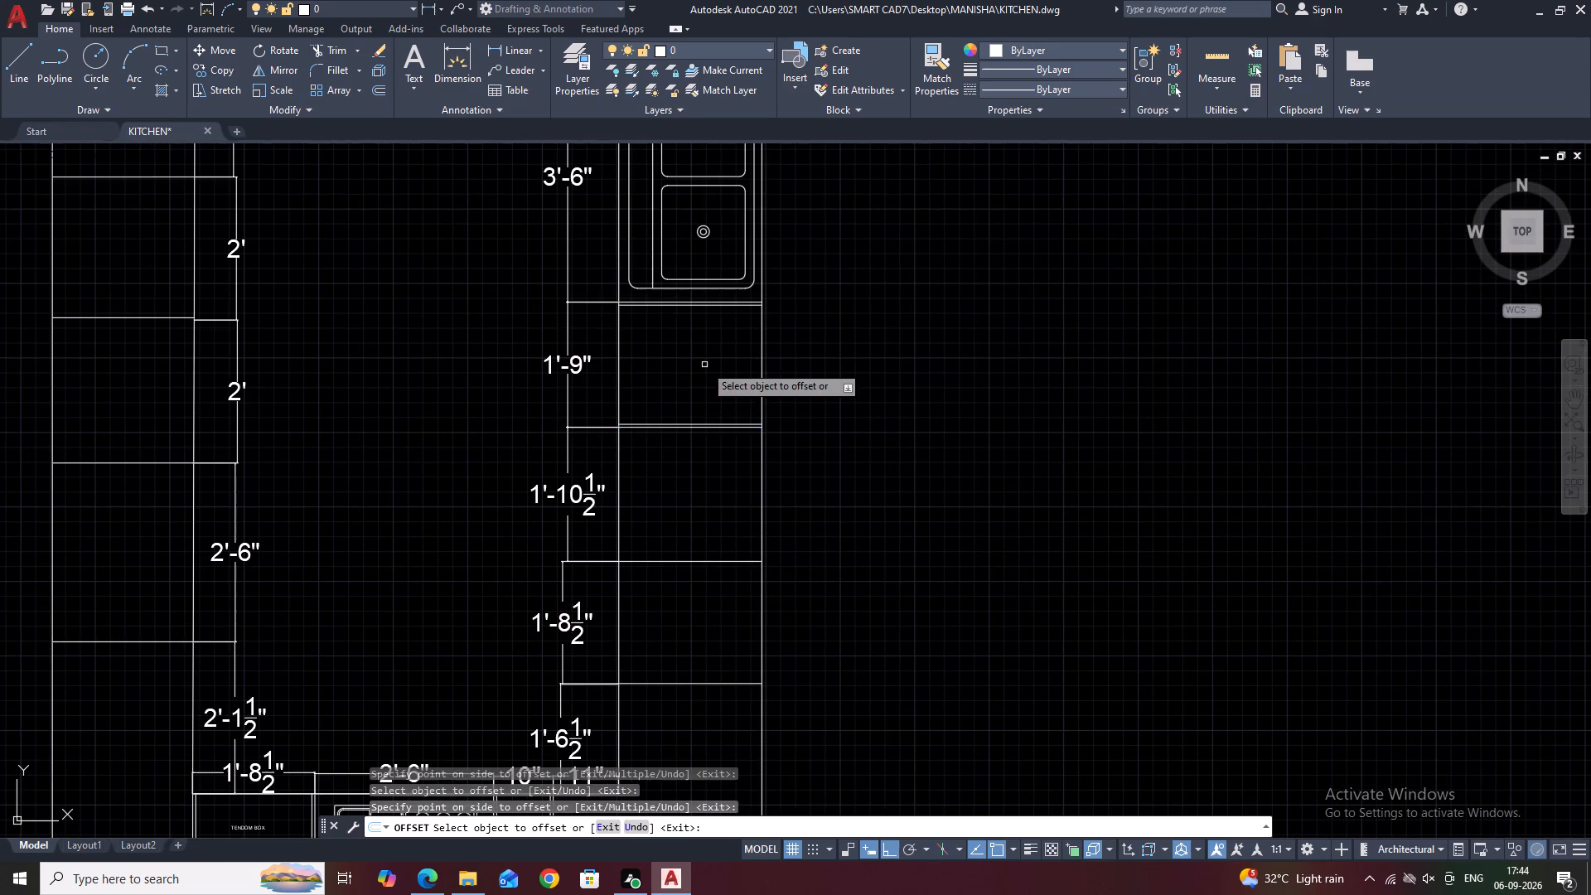
click(685, 562)
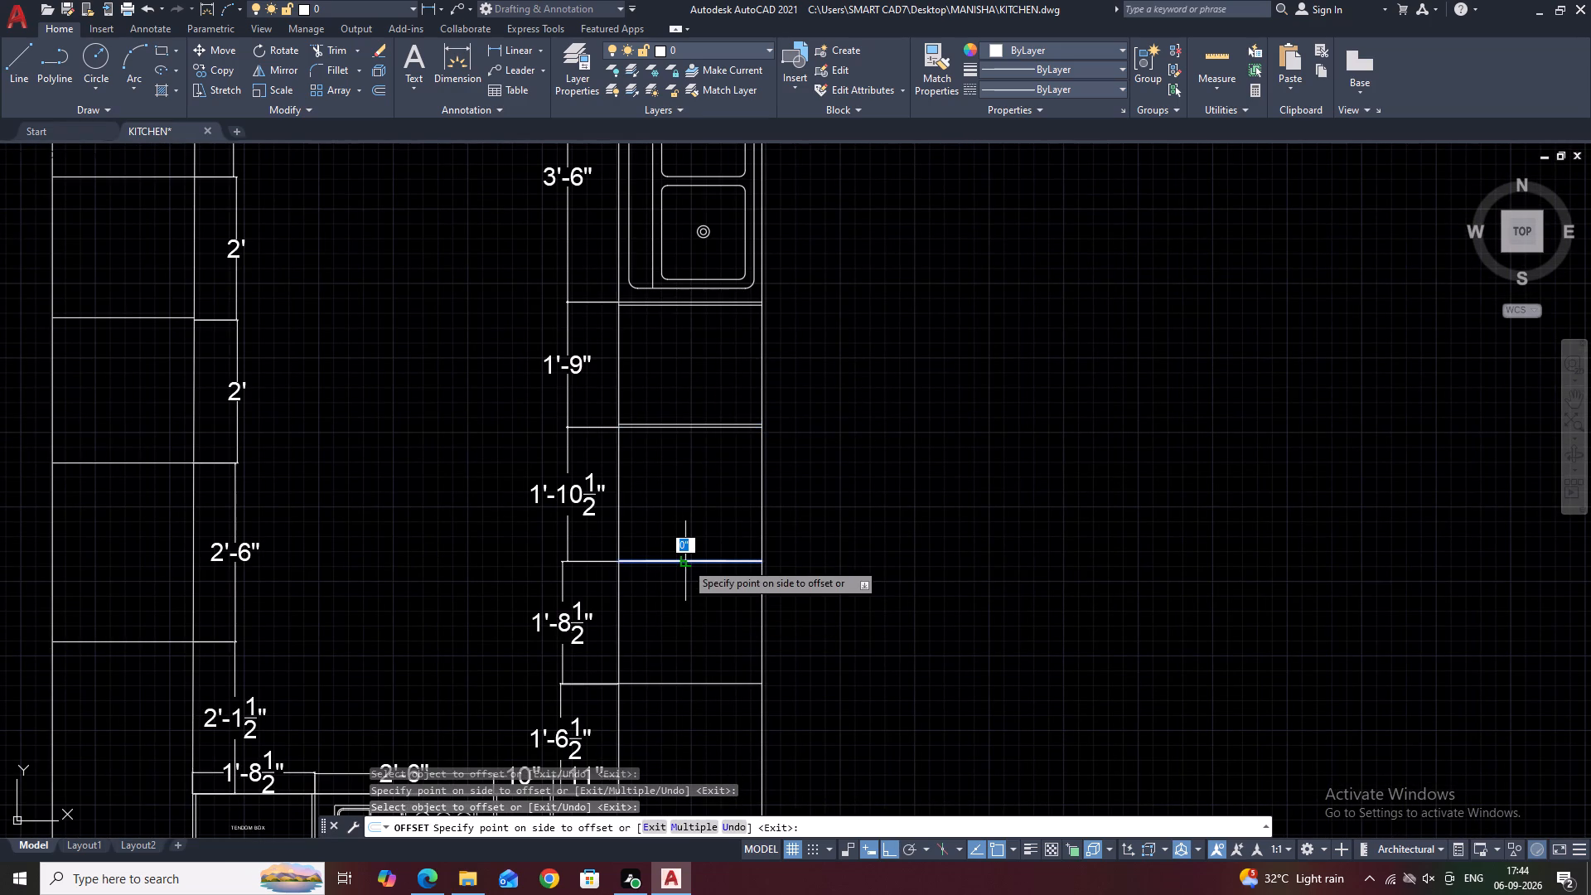
click(685, 599)
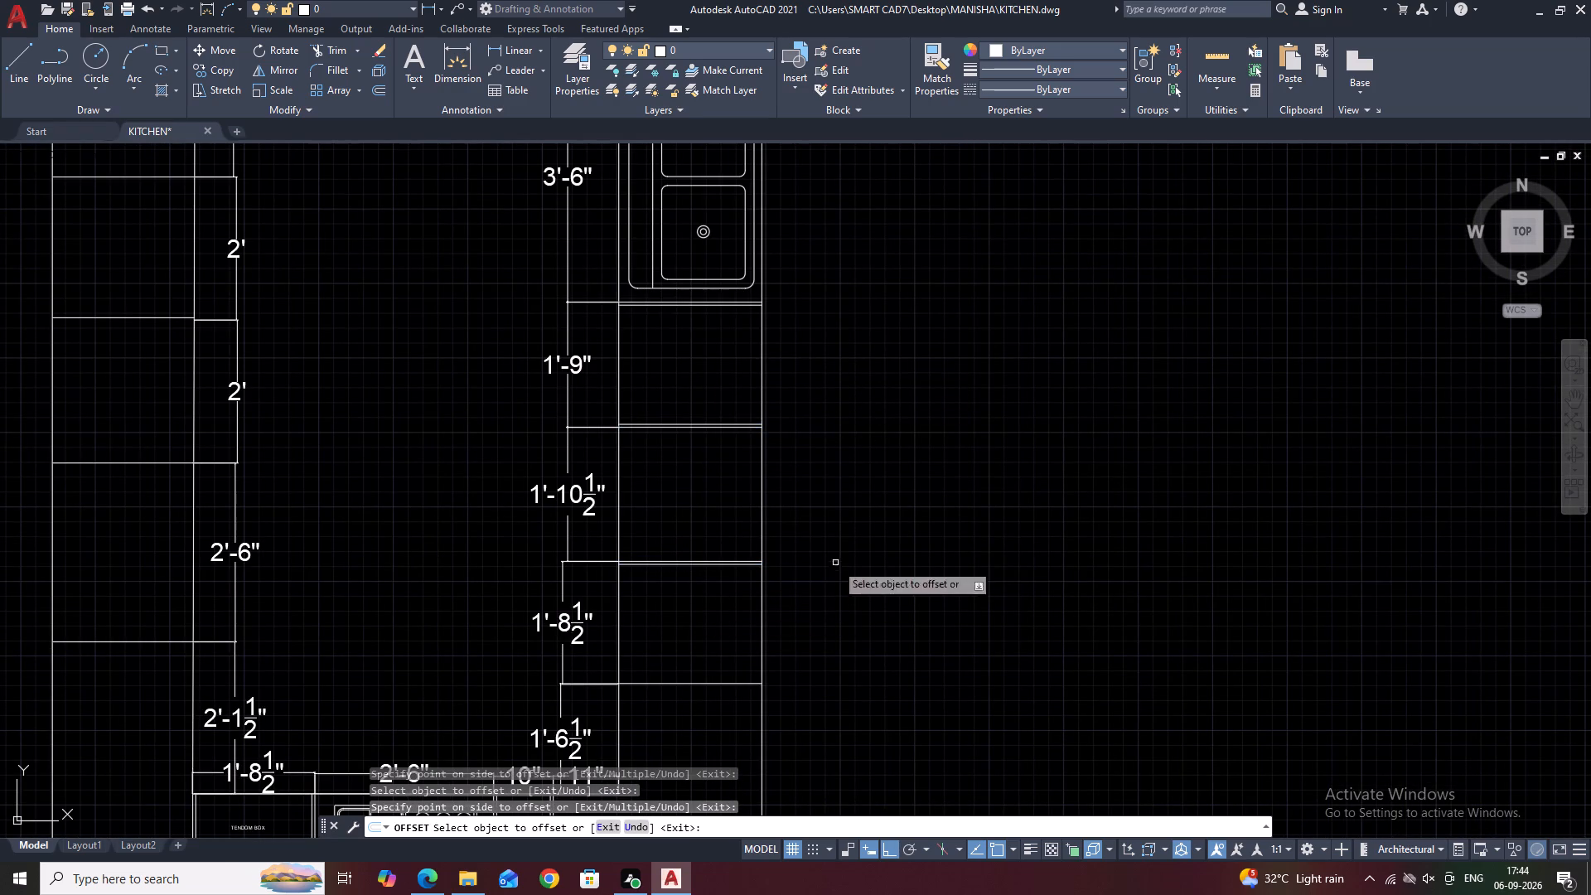
middle_drag(836, 568, 819, 420)
click(660, 533)
drag(679, 469, 678, 471)
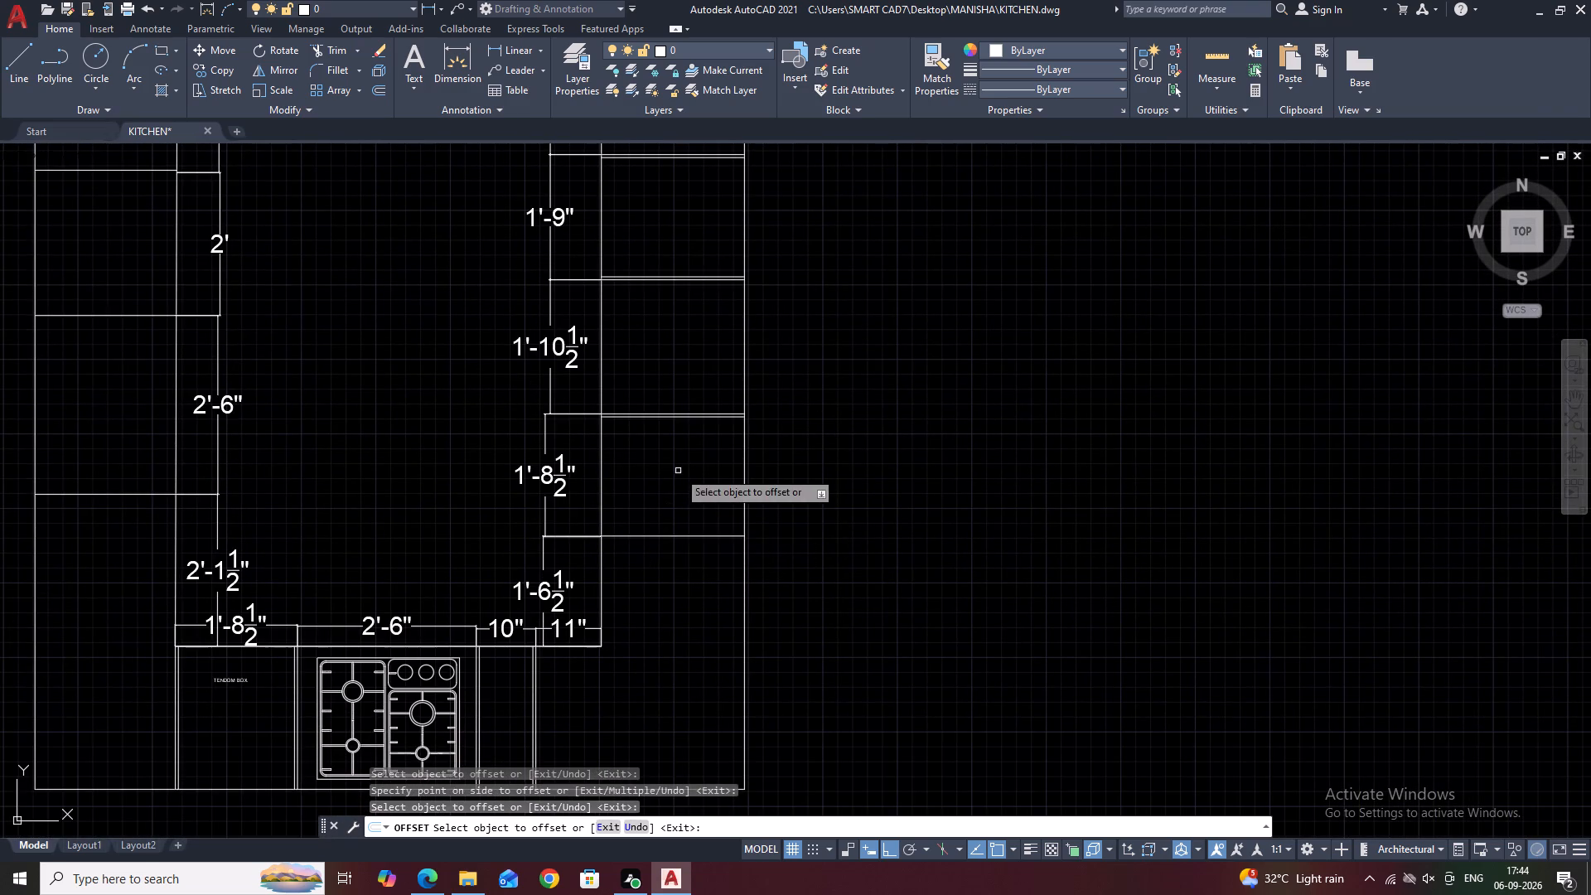
drag(678, 471, 684, 458)
click(667, 537)
drag(679, 508, 702, 485)
middle_drag(758, 521, 798, 493)
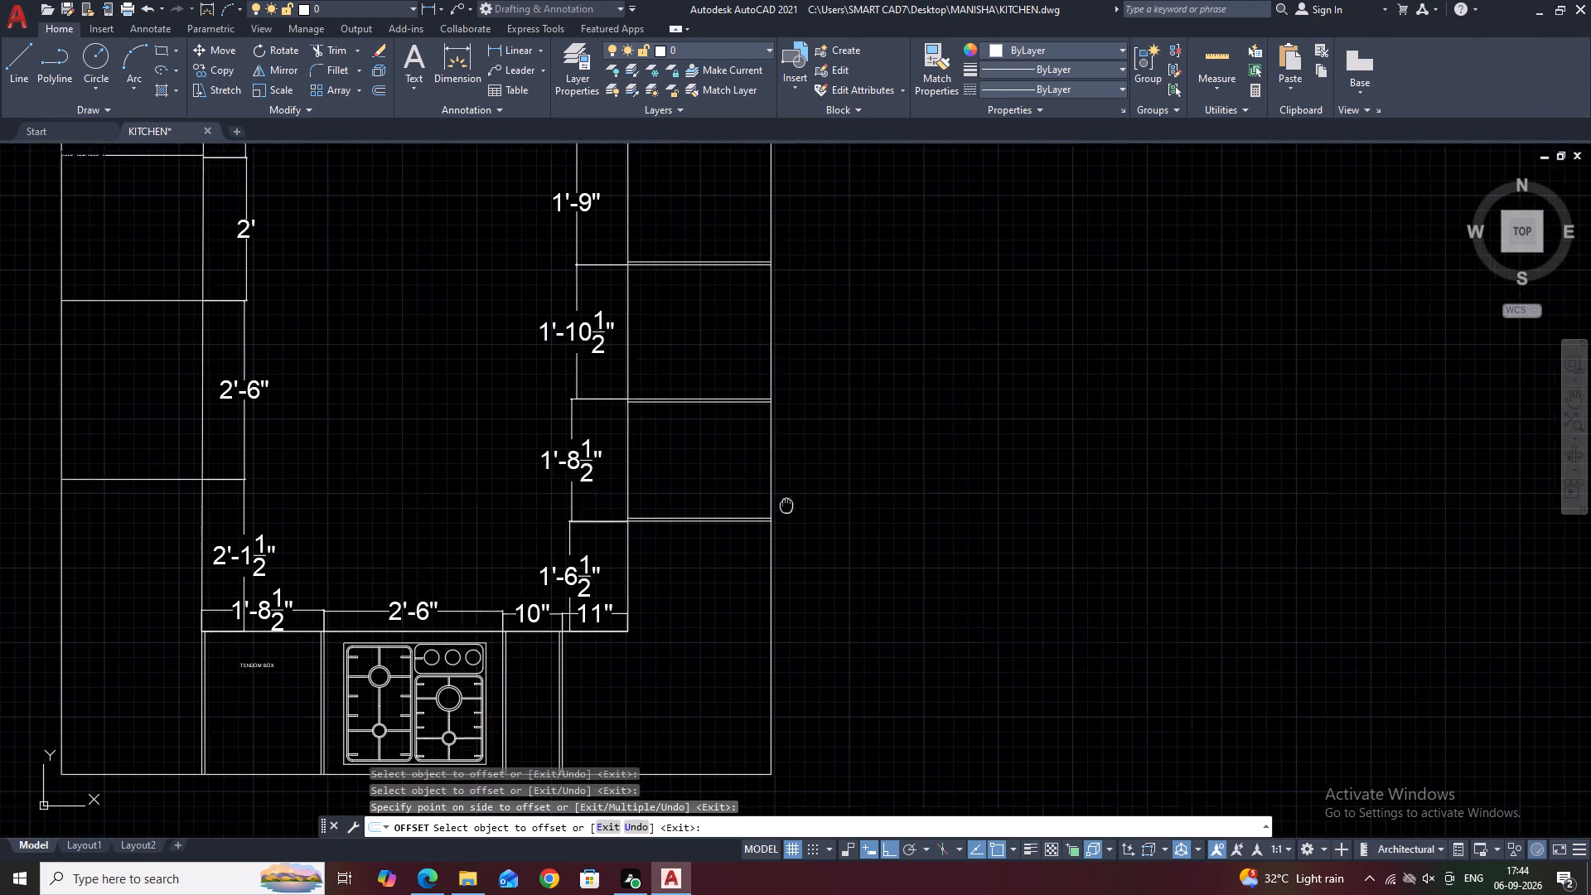
middle_drag(798, 493, 807, 484)
middle_drag(717, 579, 760, 537)
key(space)
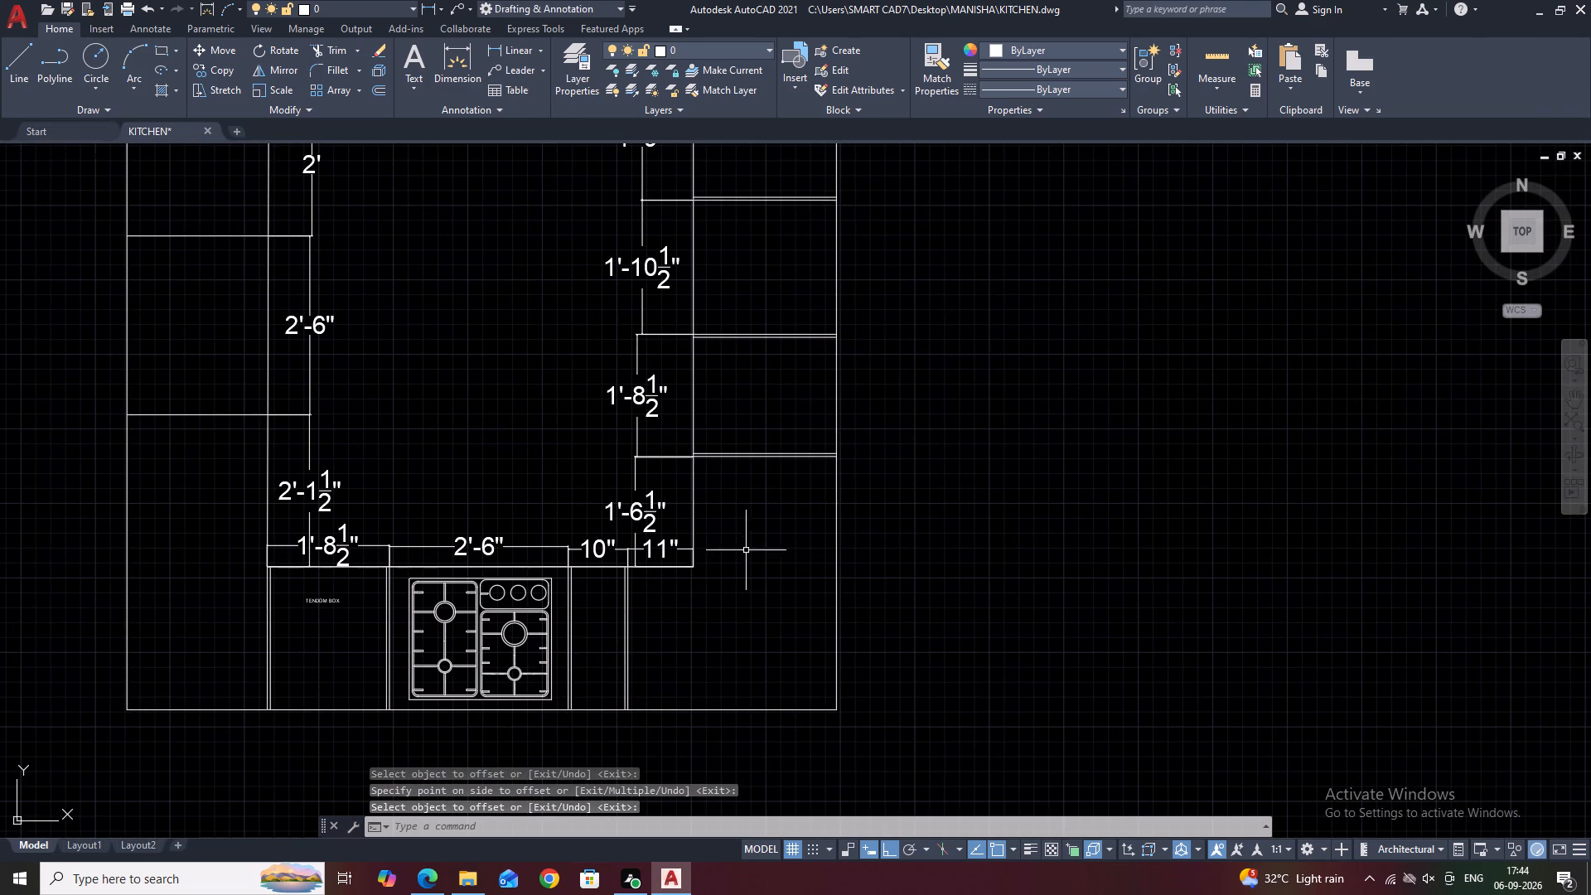
Draw a vertical line from the sink-side inner corner beside the 11" dimension to the plan's outer hob-side edge.
middle_drag(655, 343, 854, 430)
middle_drag(721, 630, 863, 496)
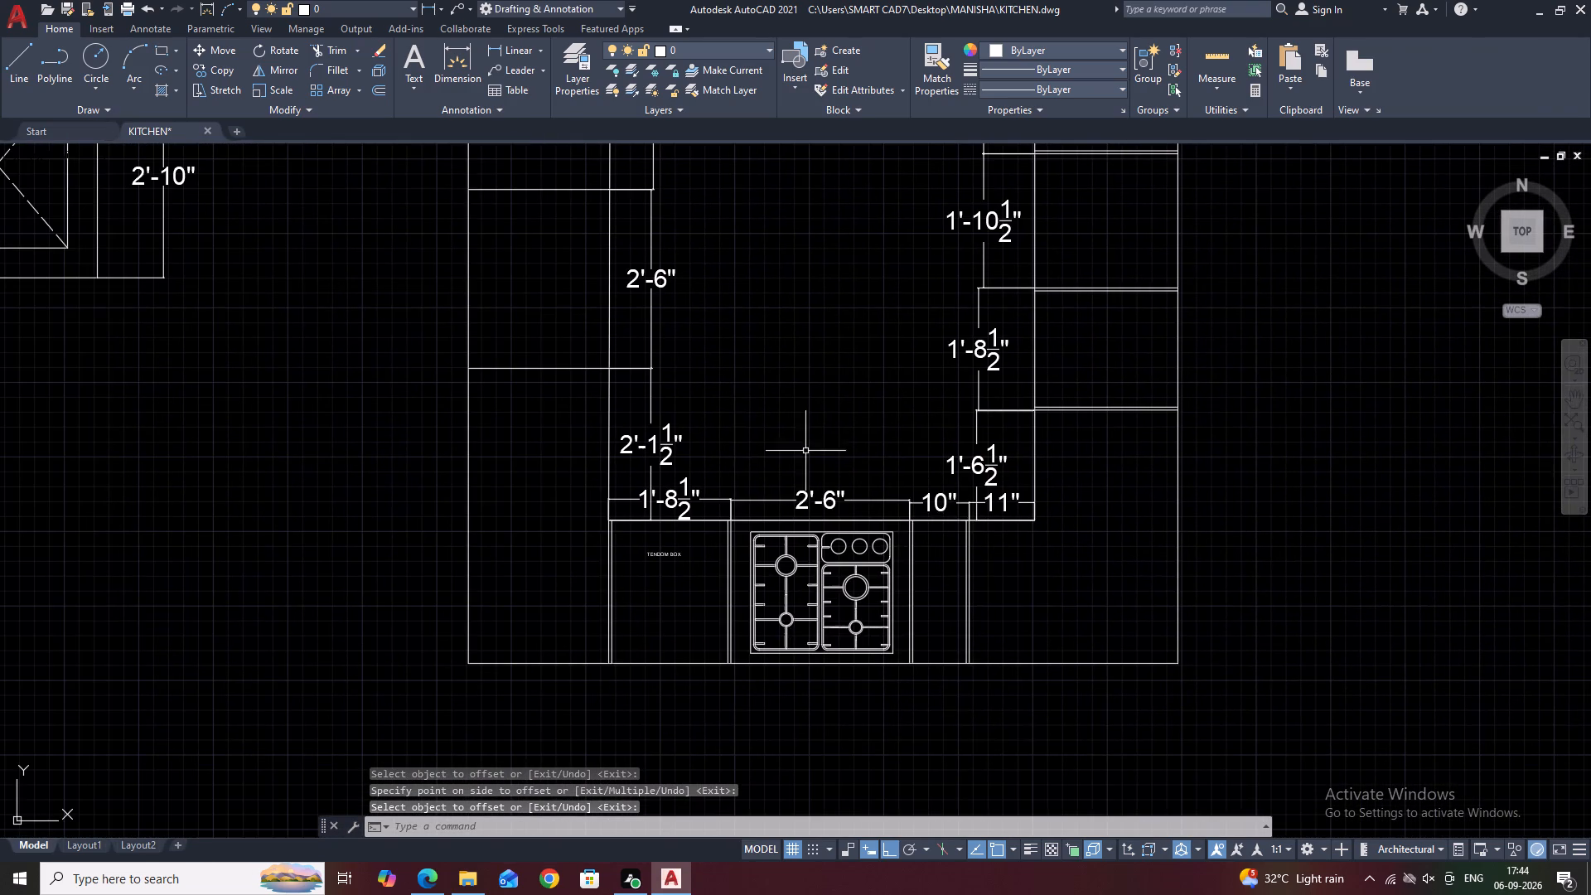
middle_drag(832, 416, 759, 466)
middle_drag(961, 443, 887, 455)
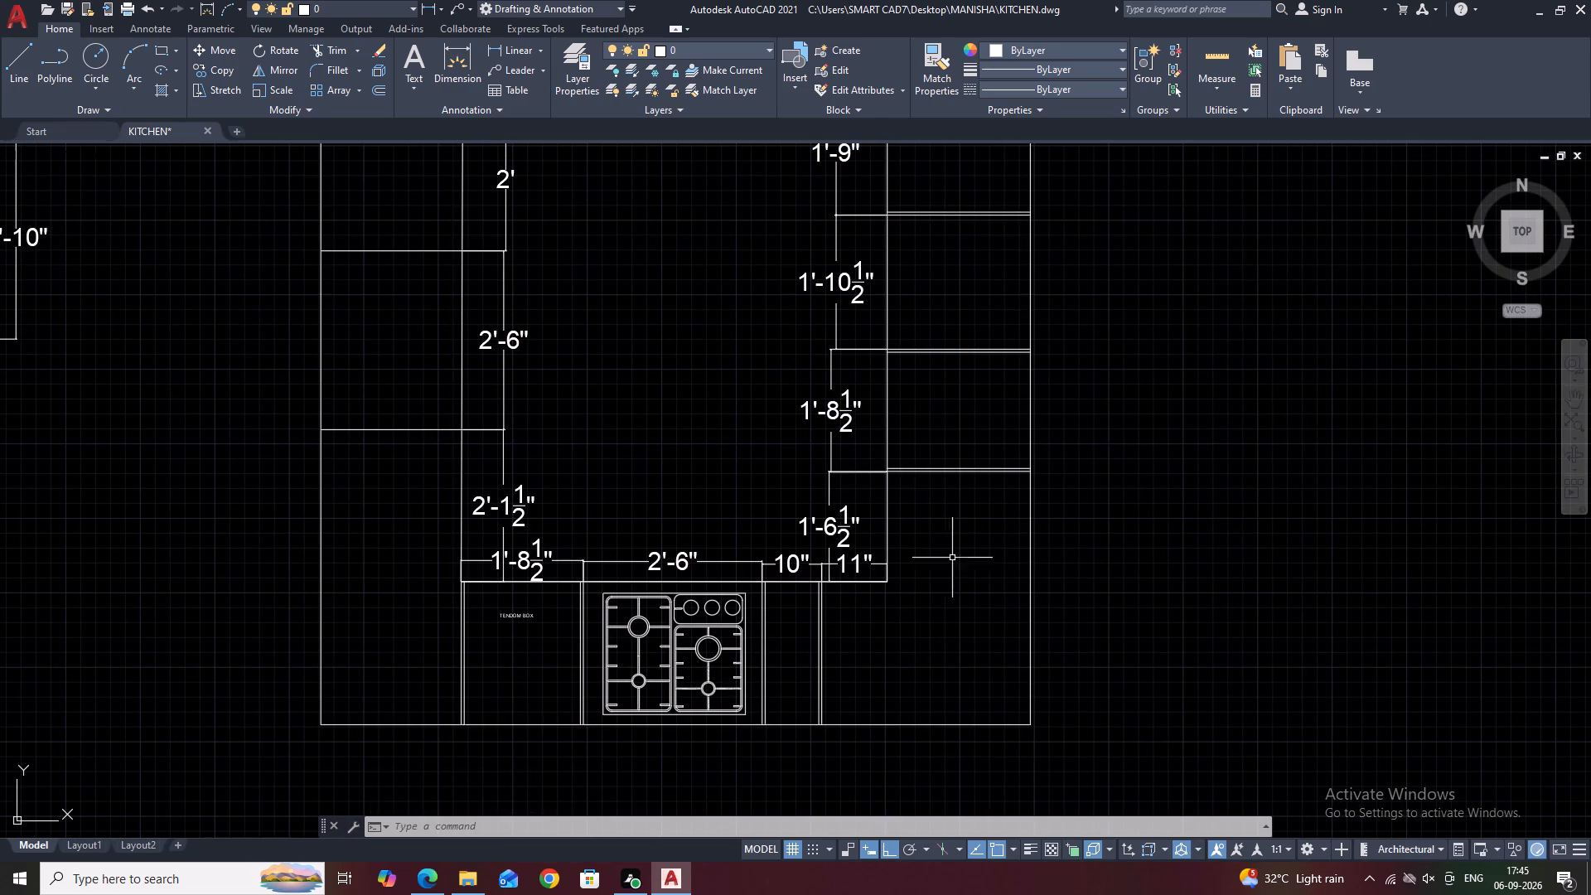
middle_drag(954, 590, 937, 513)
key(l)
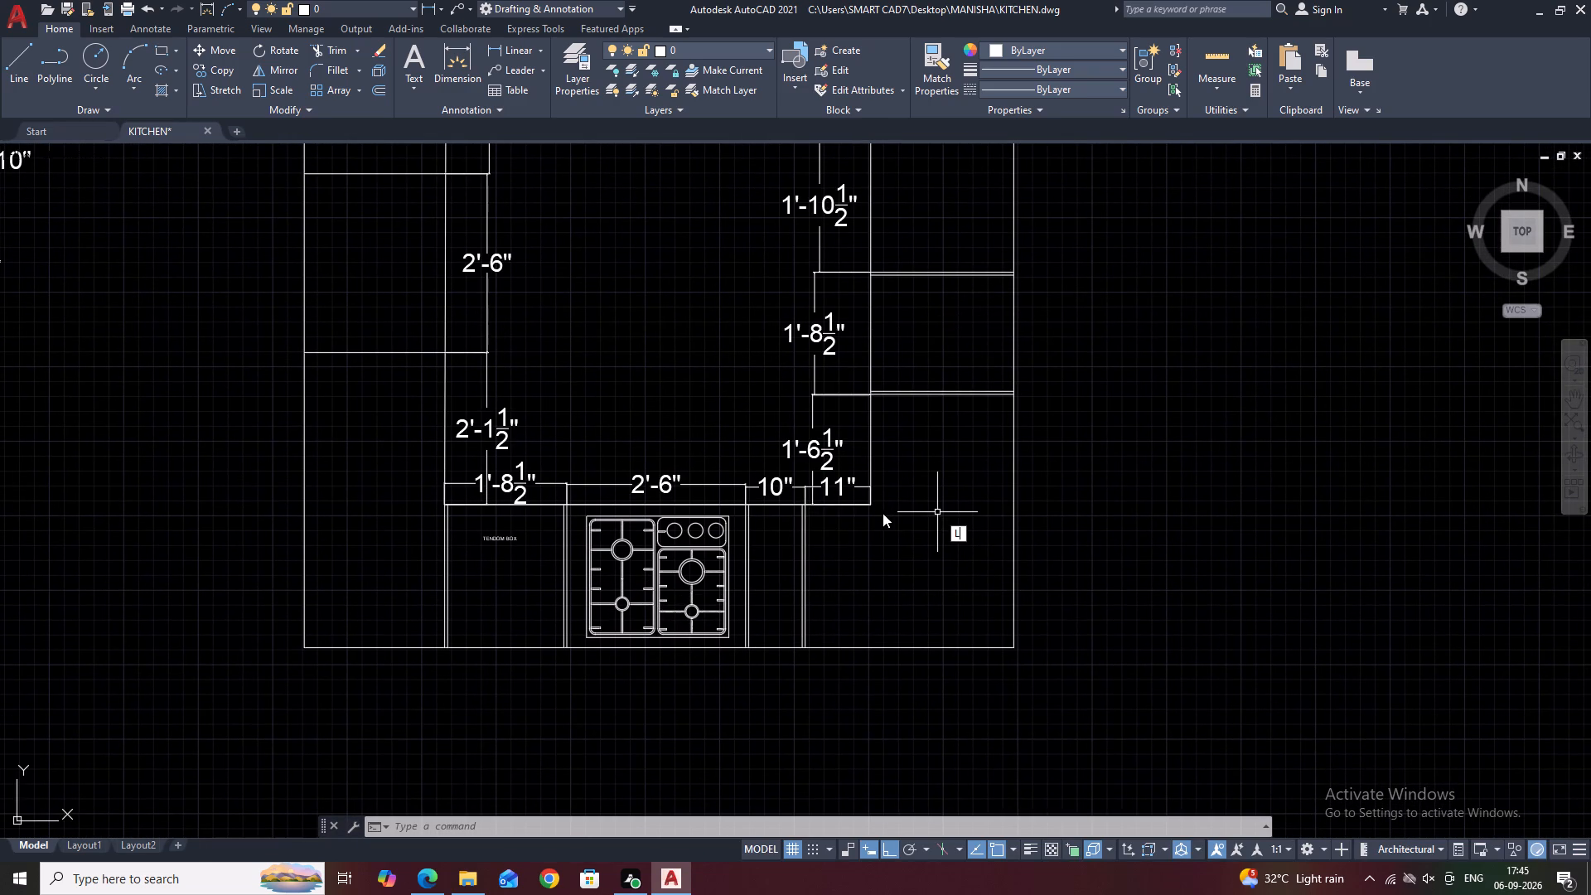
key(space)
click(873, 506)
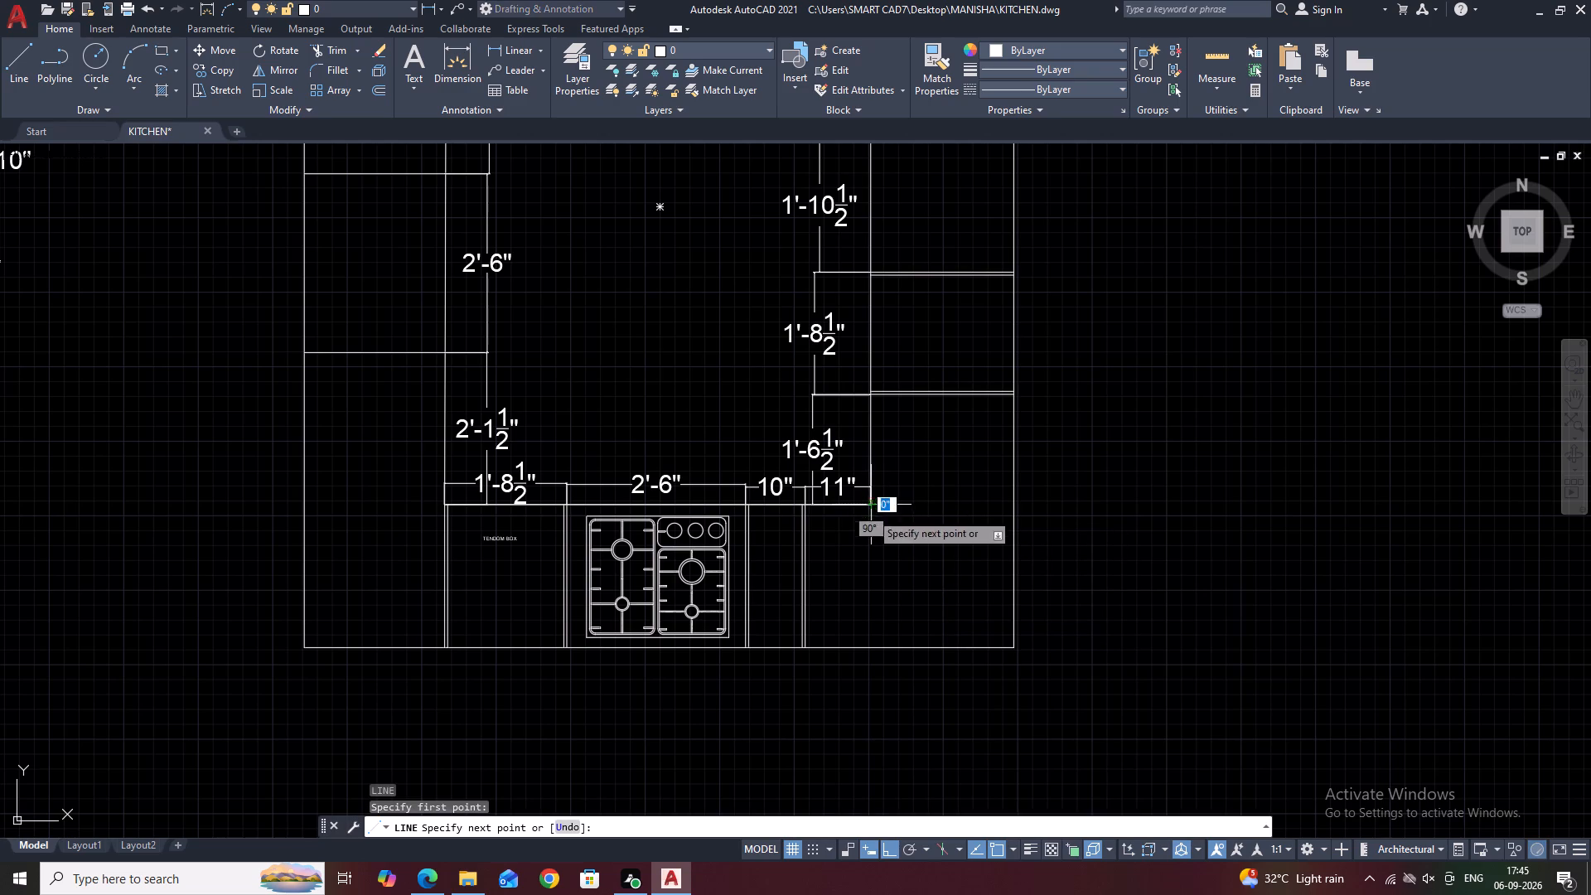
click(873, 647)
key(space)
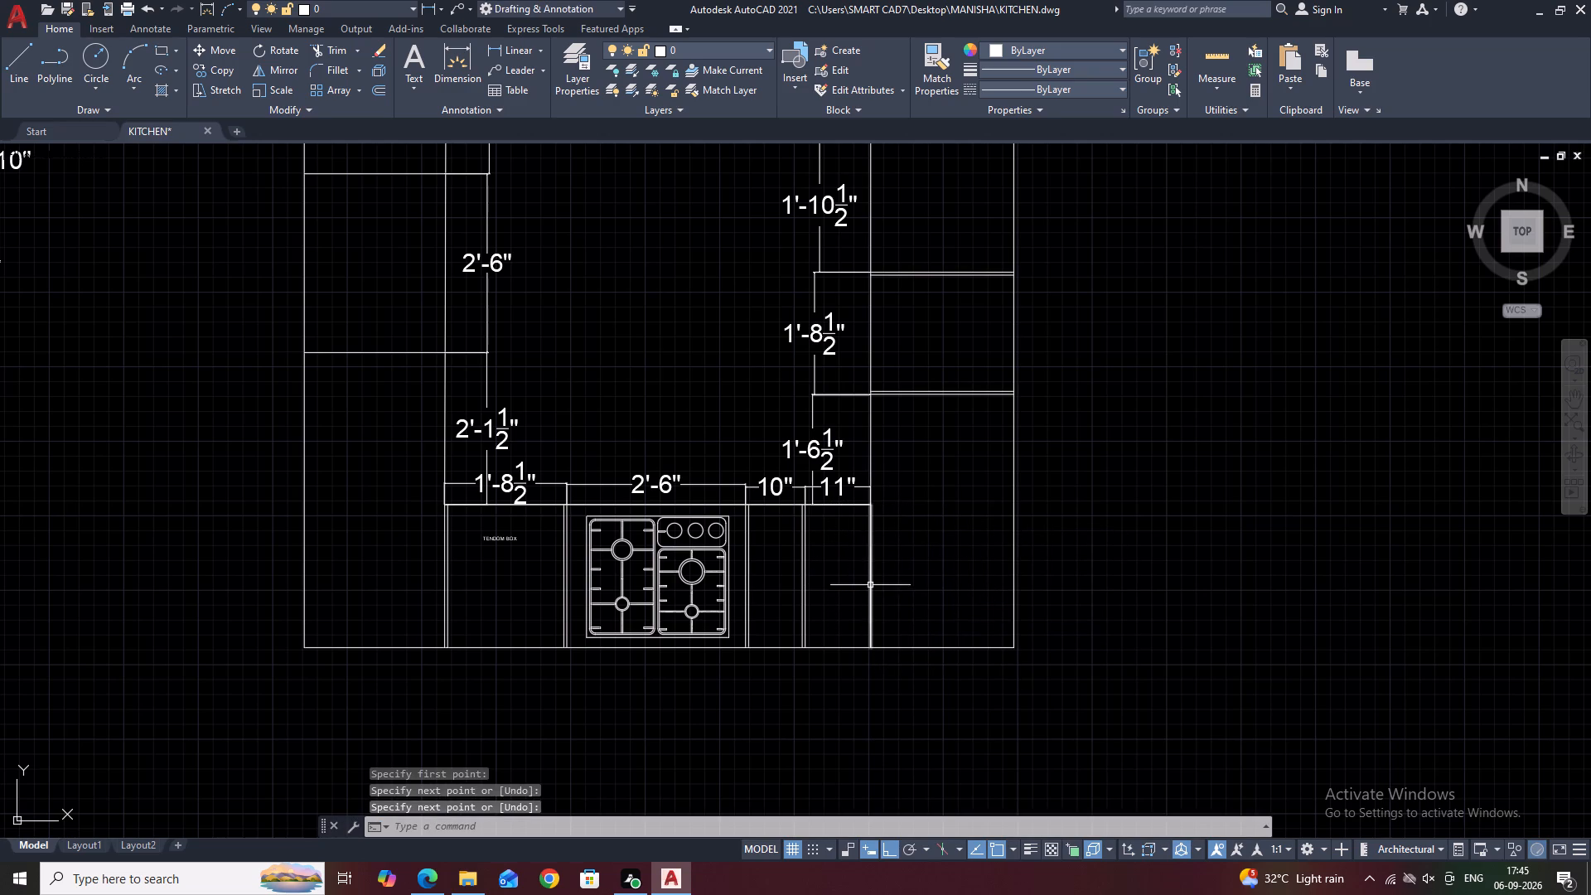
Offset the new corner line 1/2" into the 11" bay.
click(869, 583)
text(O)
key(space)
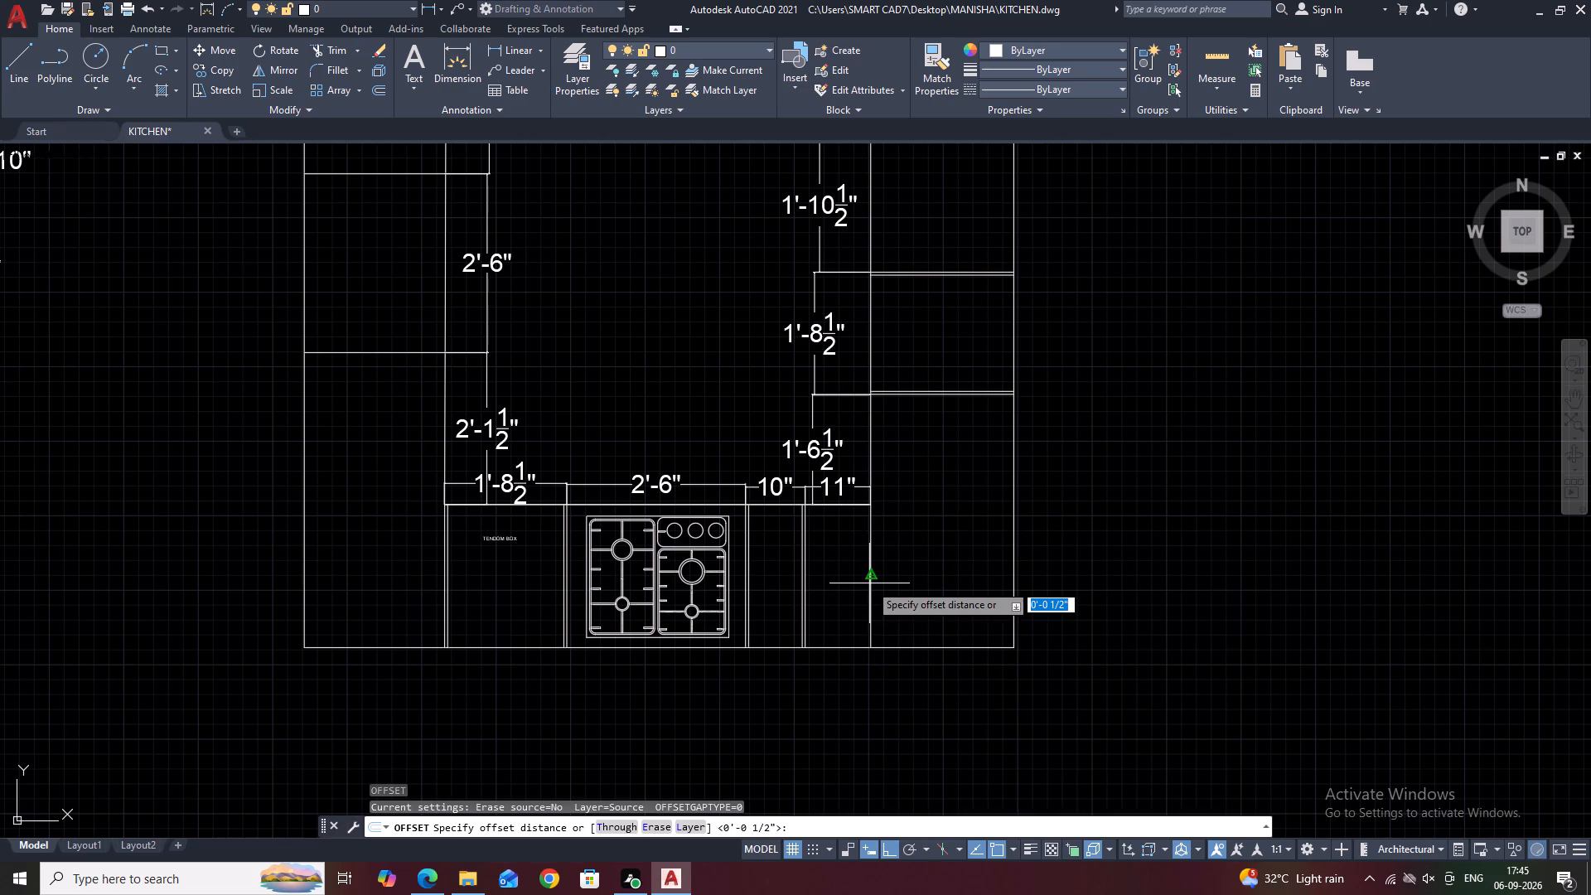
key(space)
click(853, 579)
scroll(854, 579, up, 2)
key(space)
Look over the plan's doubled dividers from the inner corner along the sink-side run to its open end.
scroll(882, 514, down, 1)
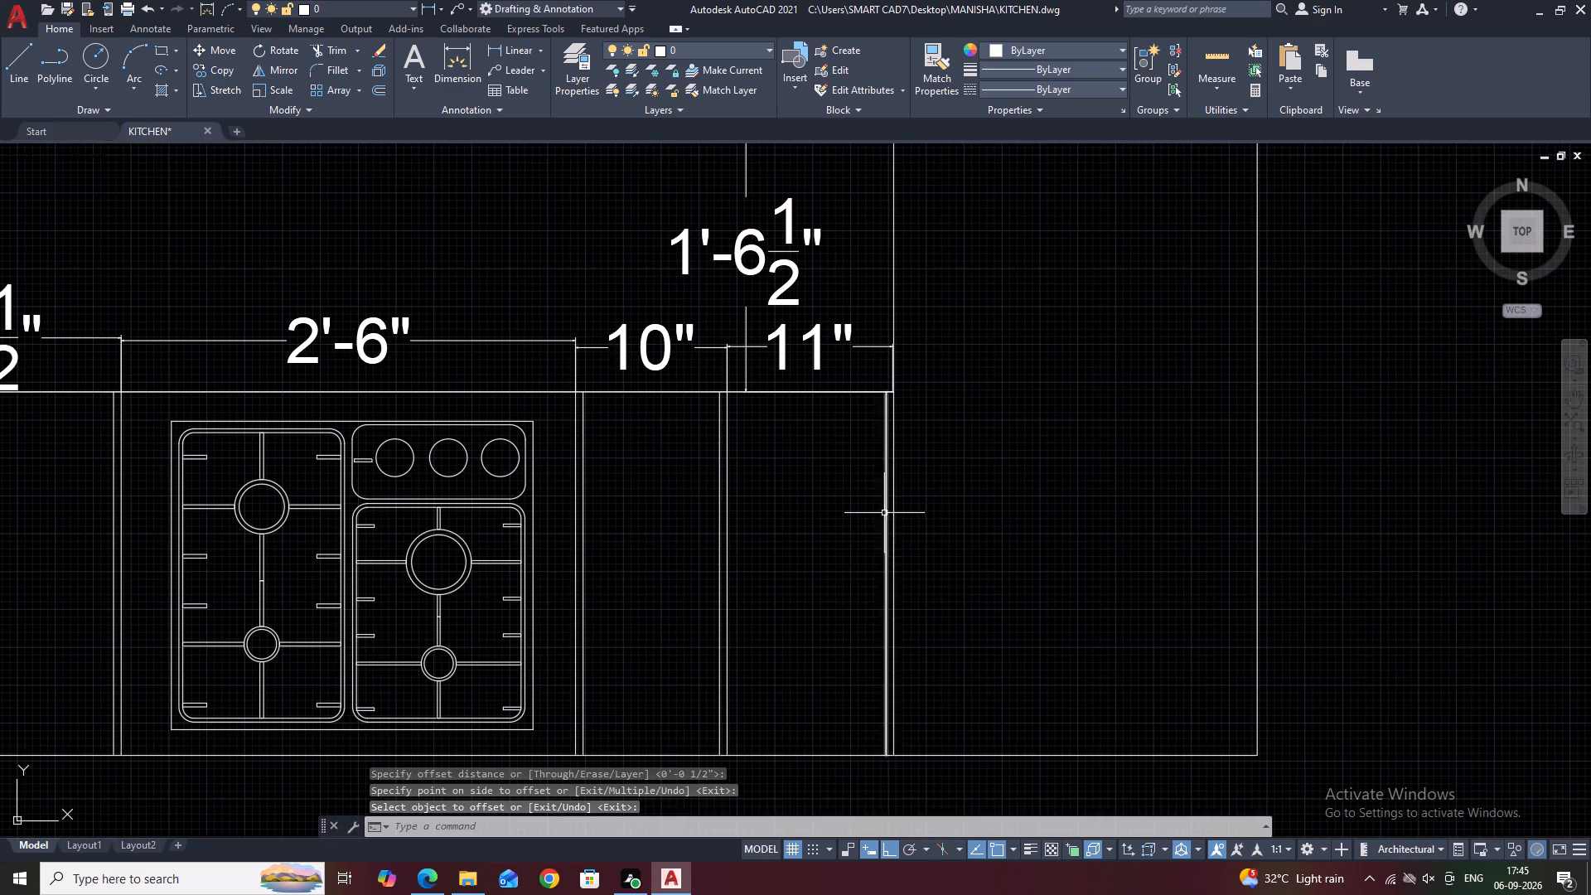
middle_drag(950, 355, 965, 503)
scroll(958, 492, down, 2)
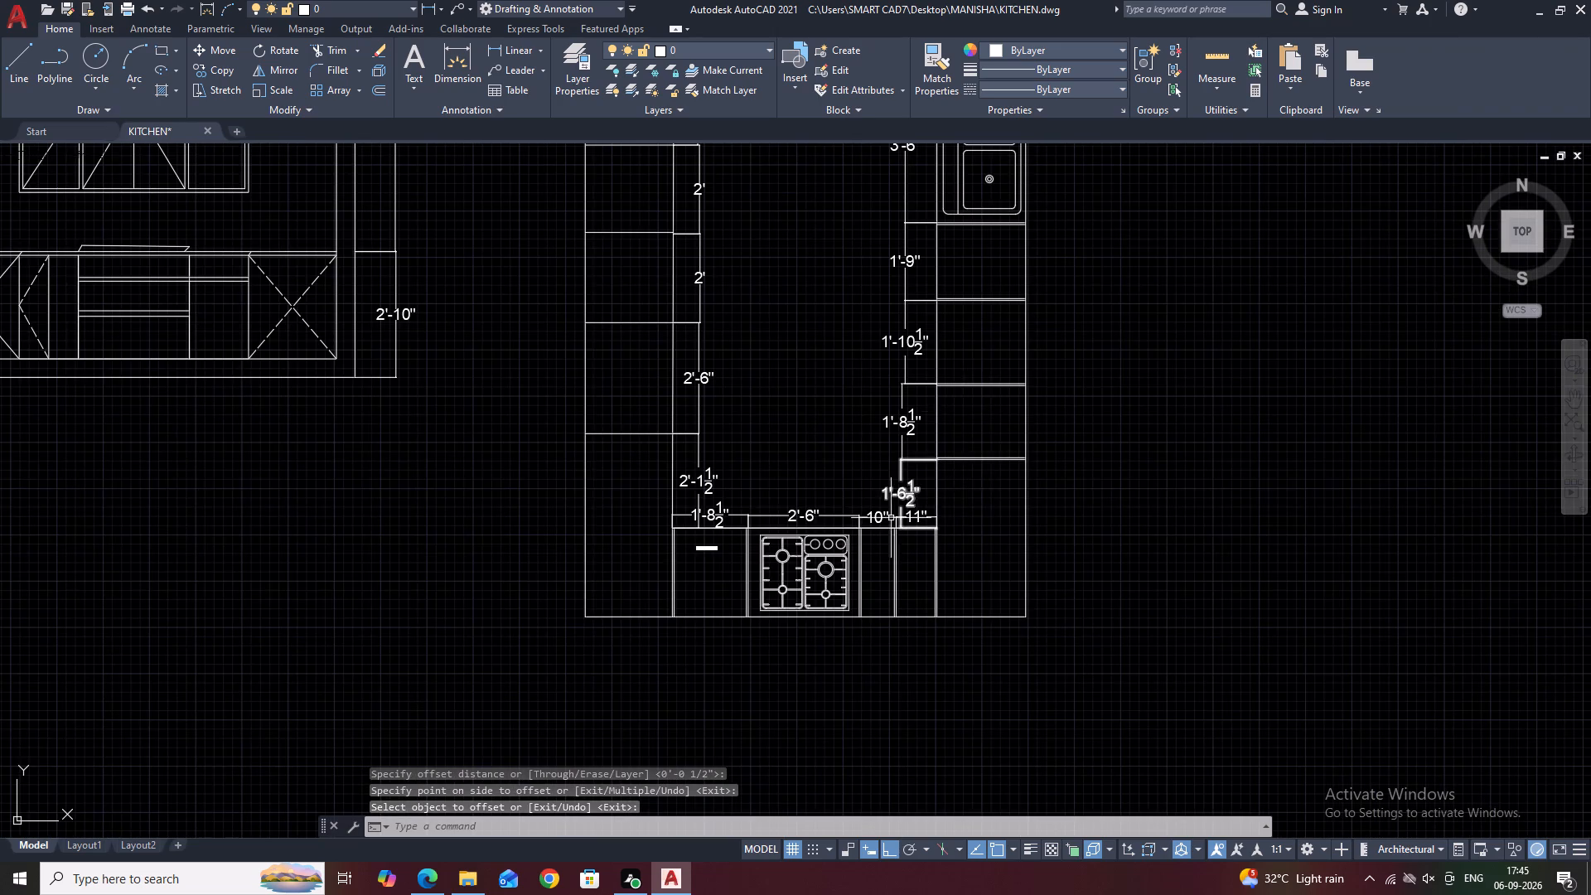
scroll(885, 532, up, 3)
middle_drag(1027, 391, 921, 520)
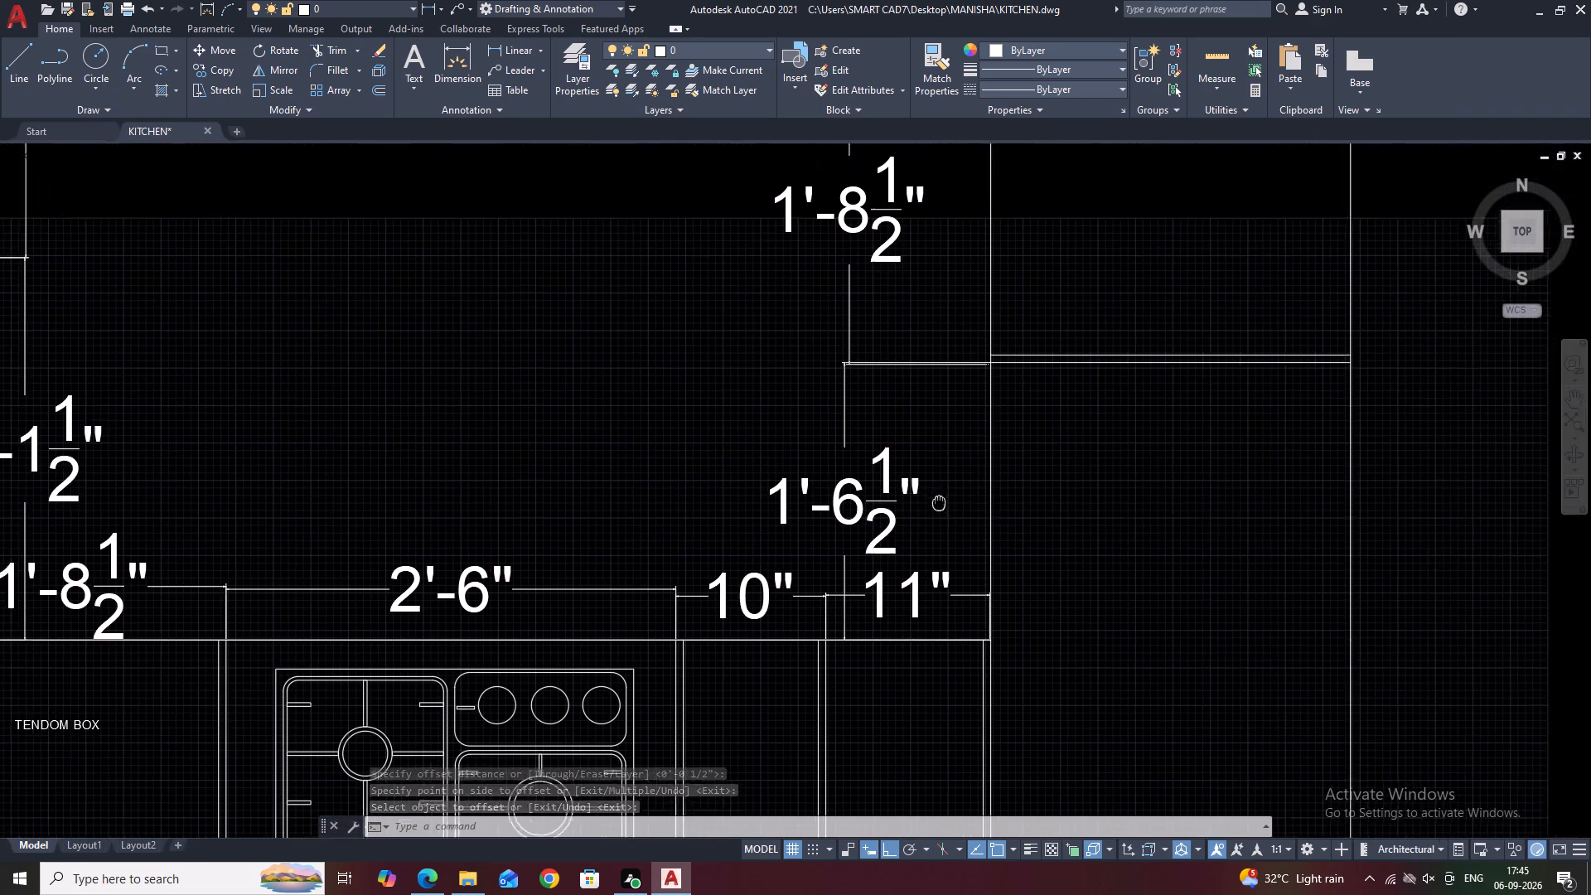
middle_drag(921, 520, 916, 525)
scroll(951, 435, down, 2)
middle_drag(1022, 344, 974, 489)
scroll(972, 477, down, 2)
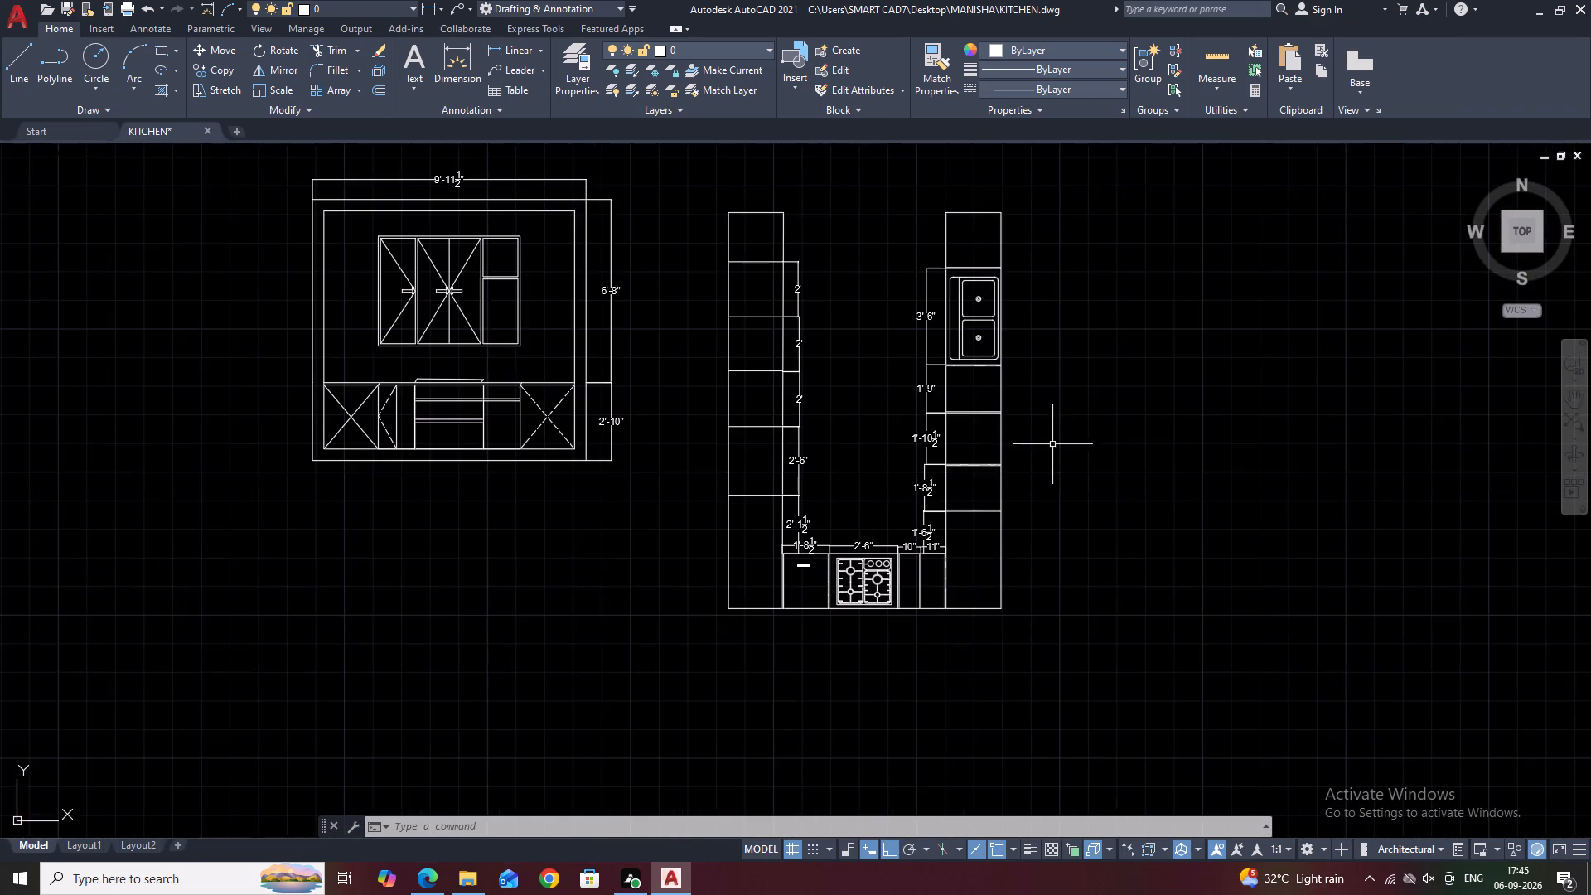
middle_drag(1065, 438, 993, 430)
middle_drag(952, 486, 961, 525)
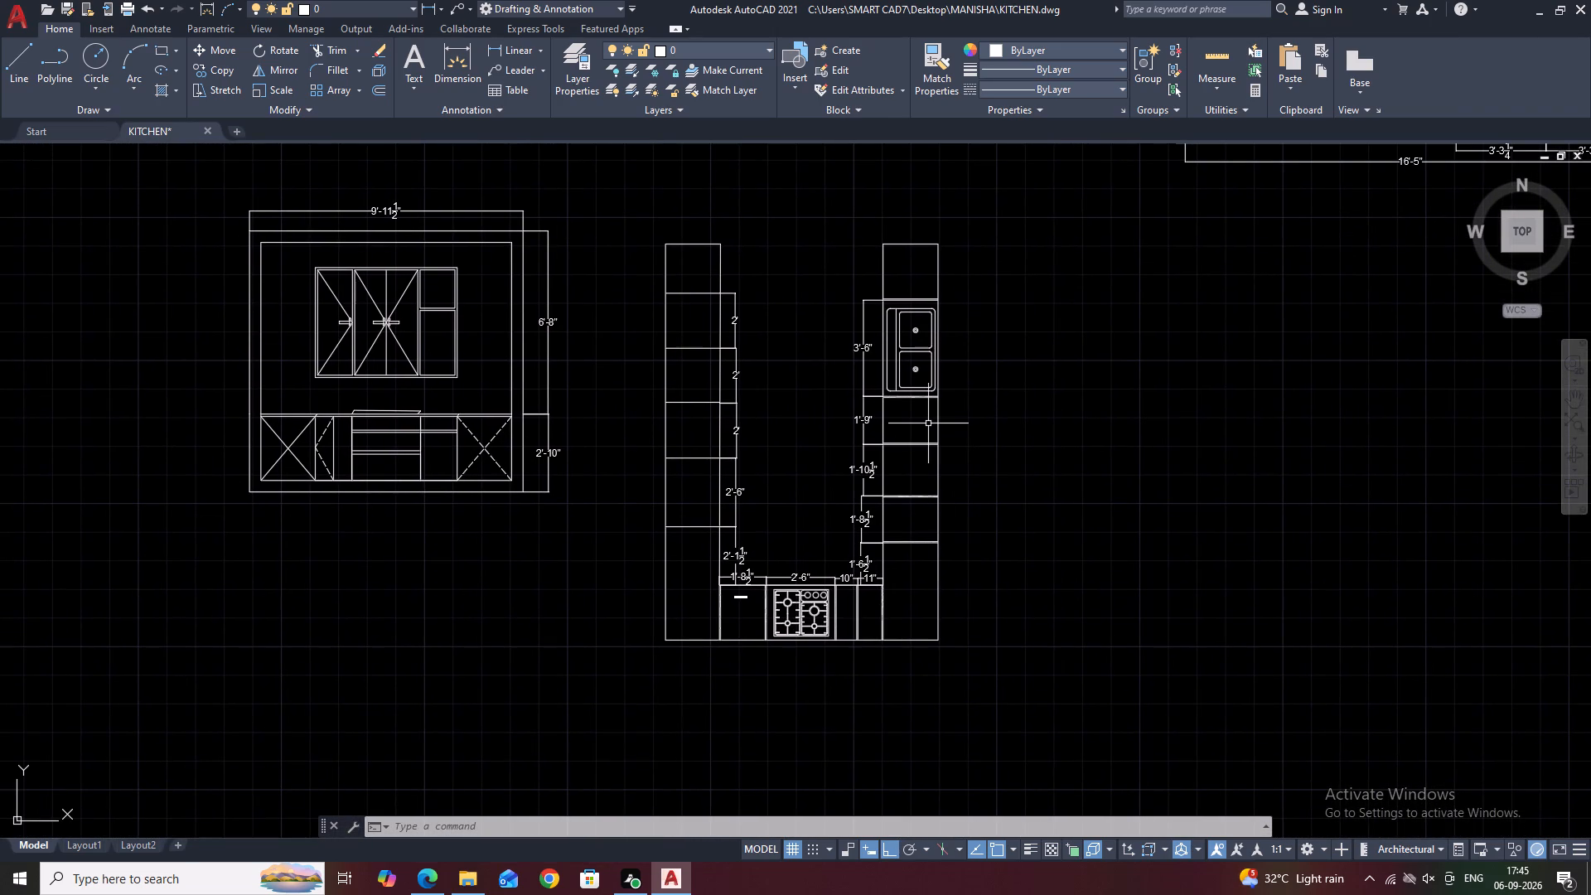
middle_drag(916, 360, 921, 482)
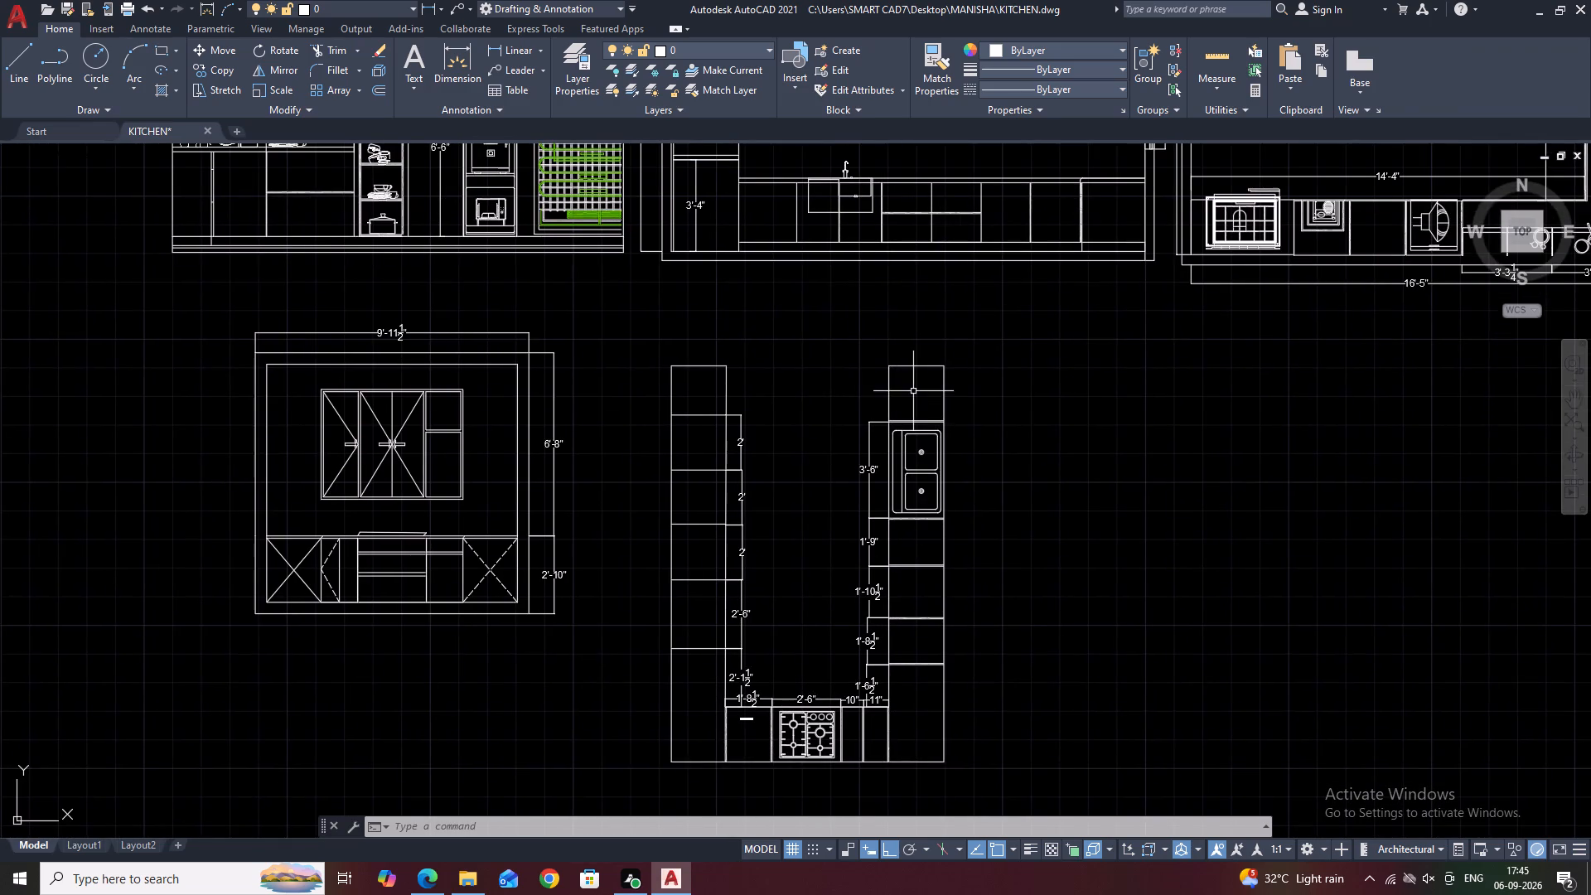
middle_drag(921, 501, 921, 537)
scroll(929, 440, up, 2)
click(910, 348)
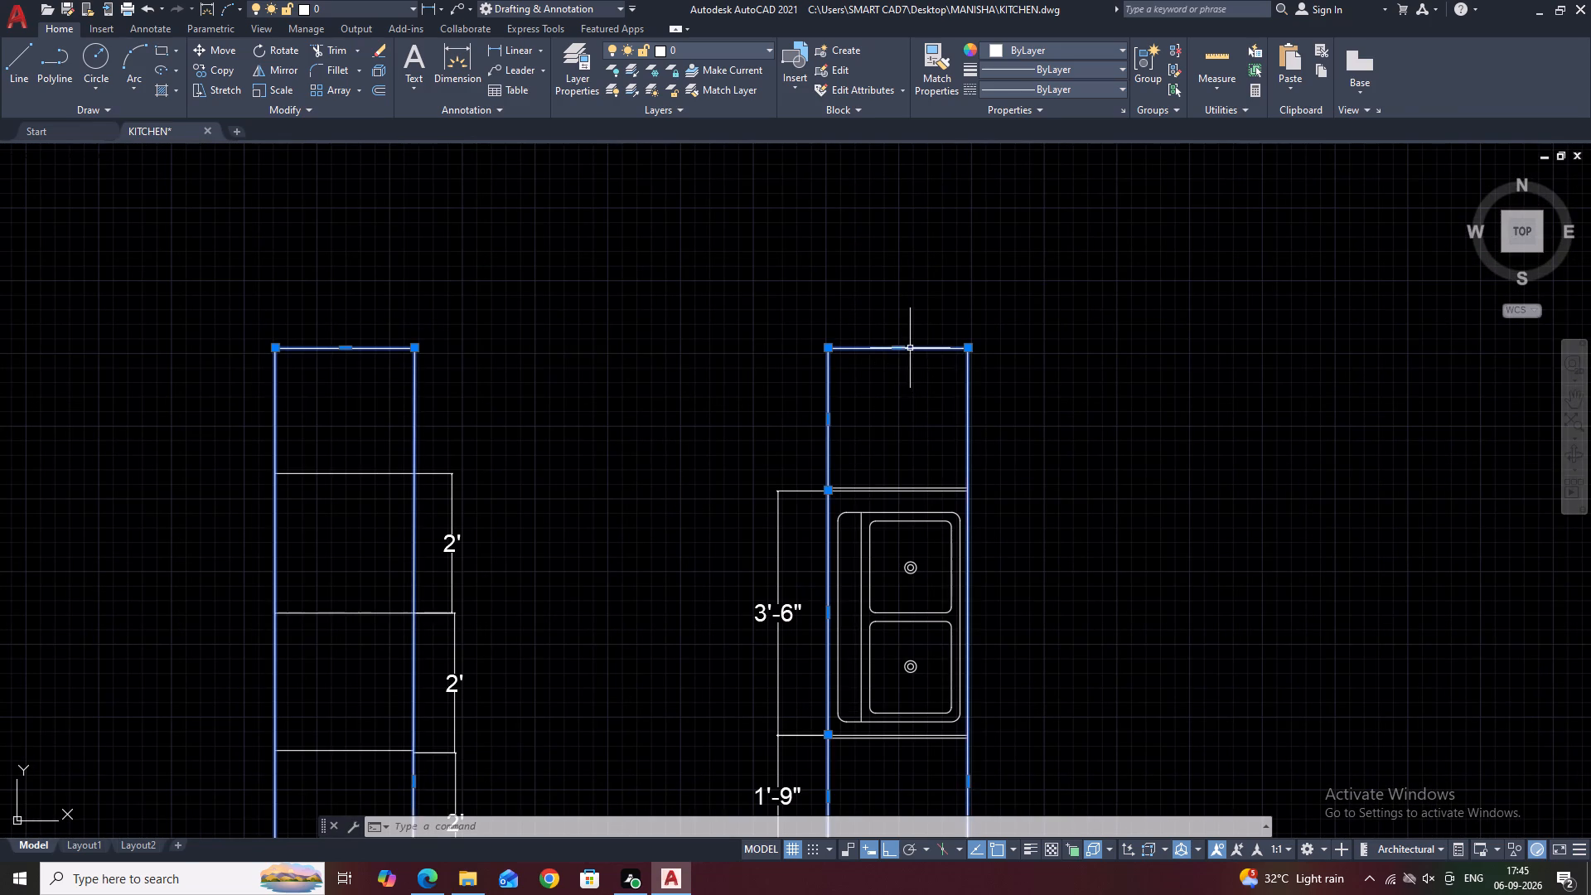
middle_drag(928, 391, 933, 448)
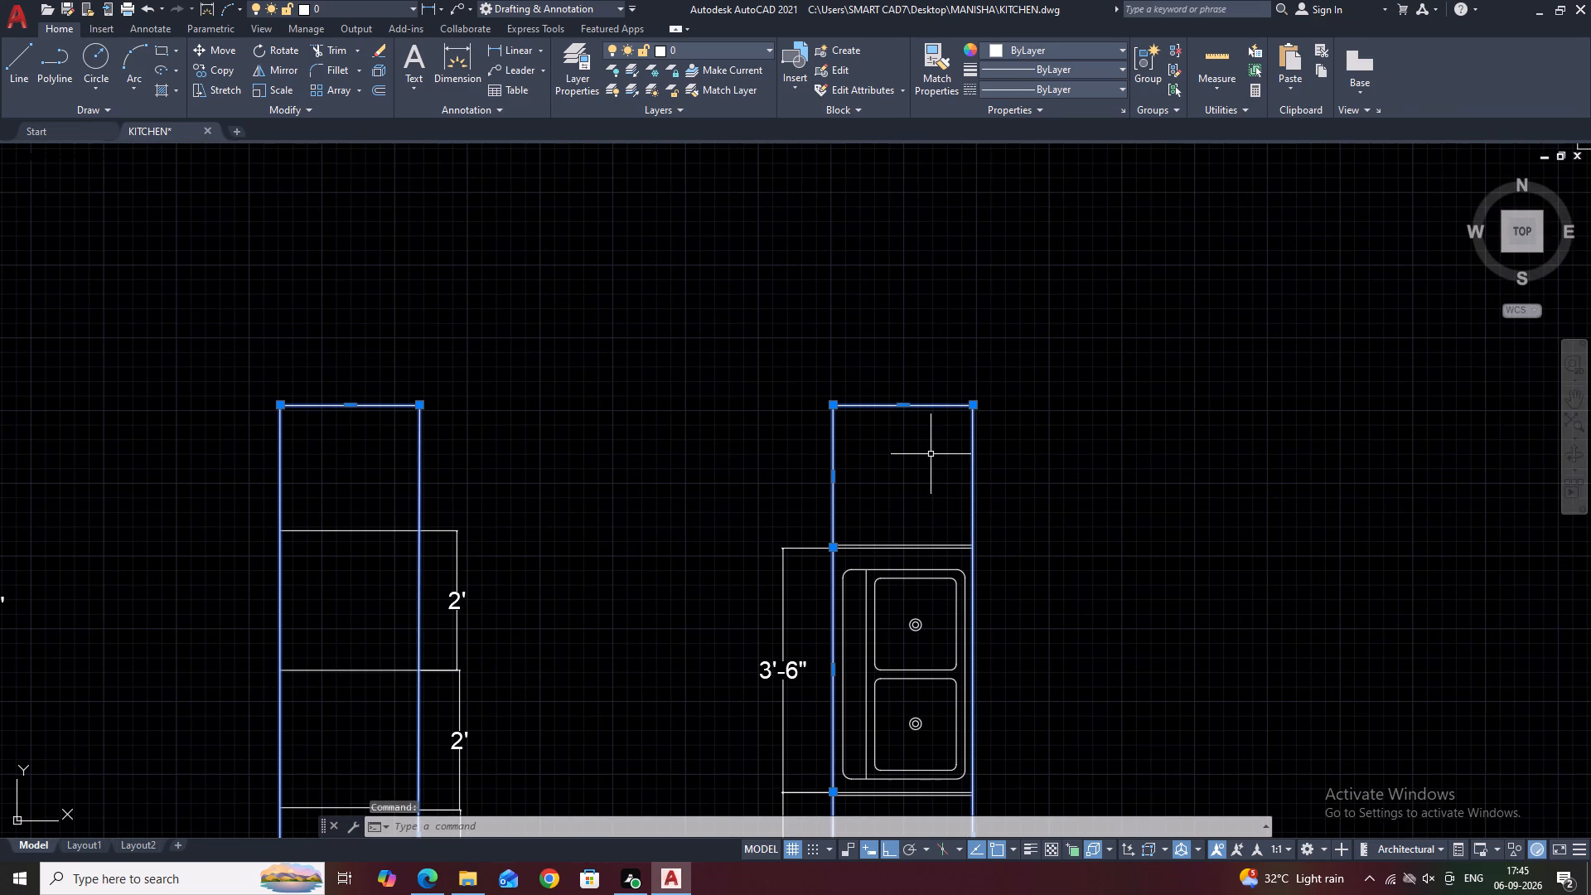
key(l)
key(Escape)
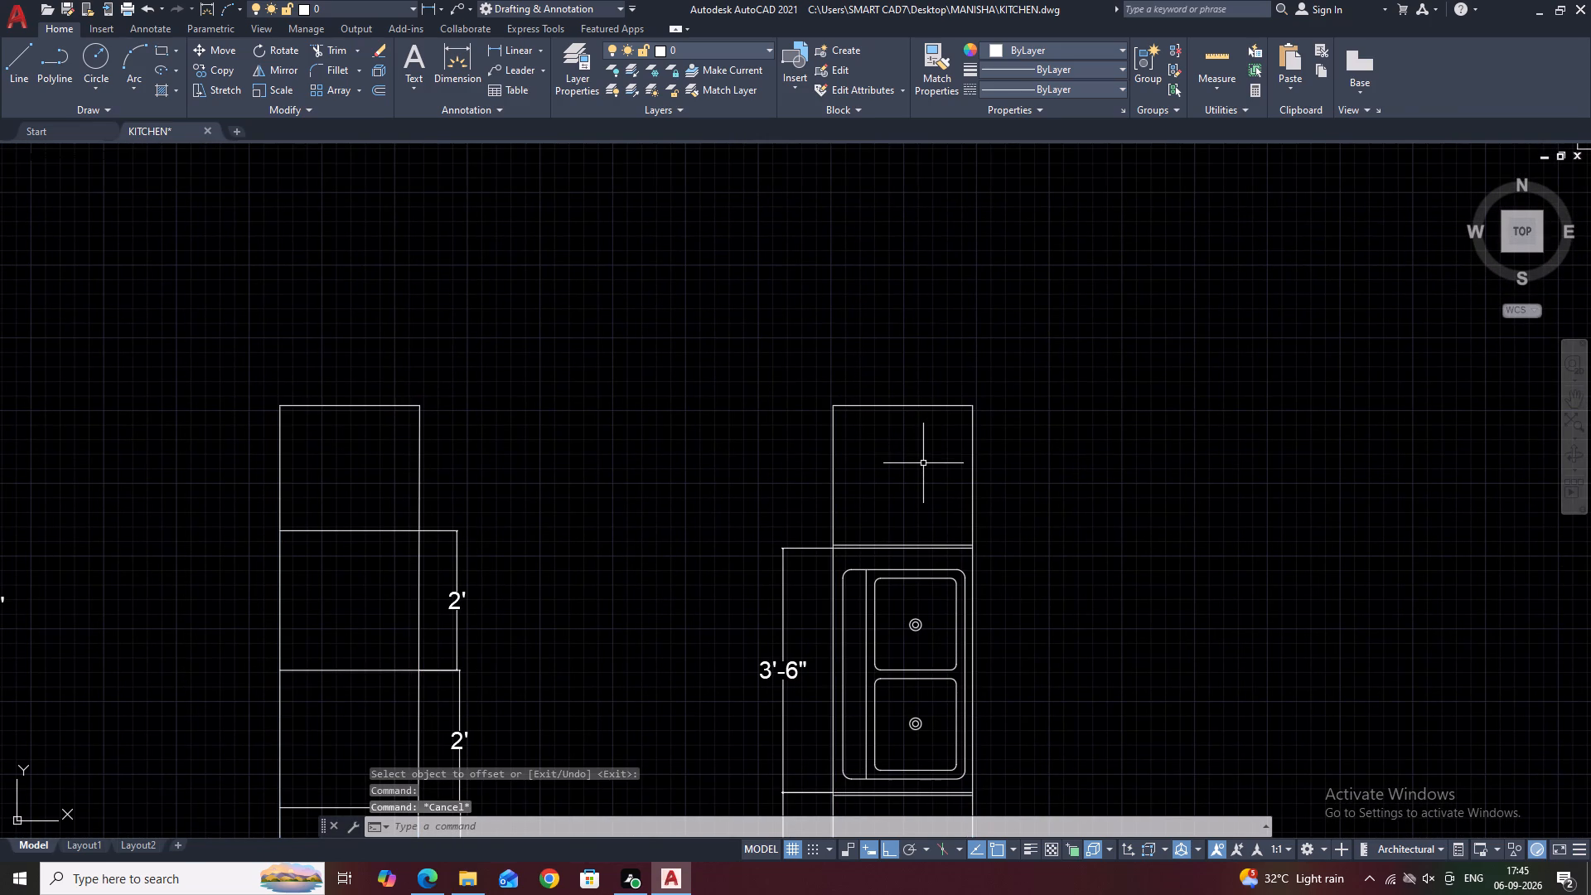
Draw a straight line across the open end of the sink-side run, from its inner corner to its outer corner.
text(L)
key(space)
click(832, 403)
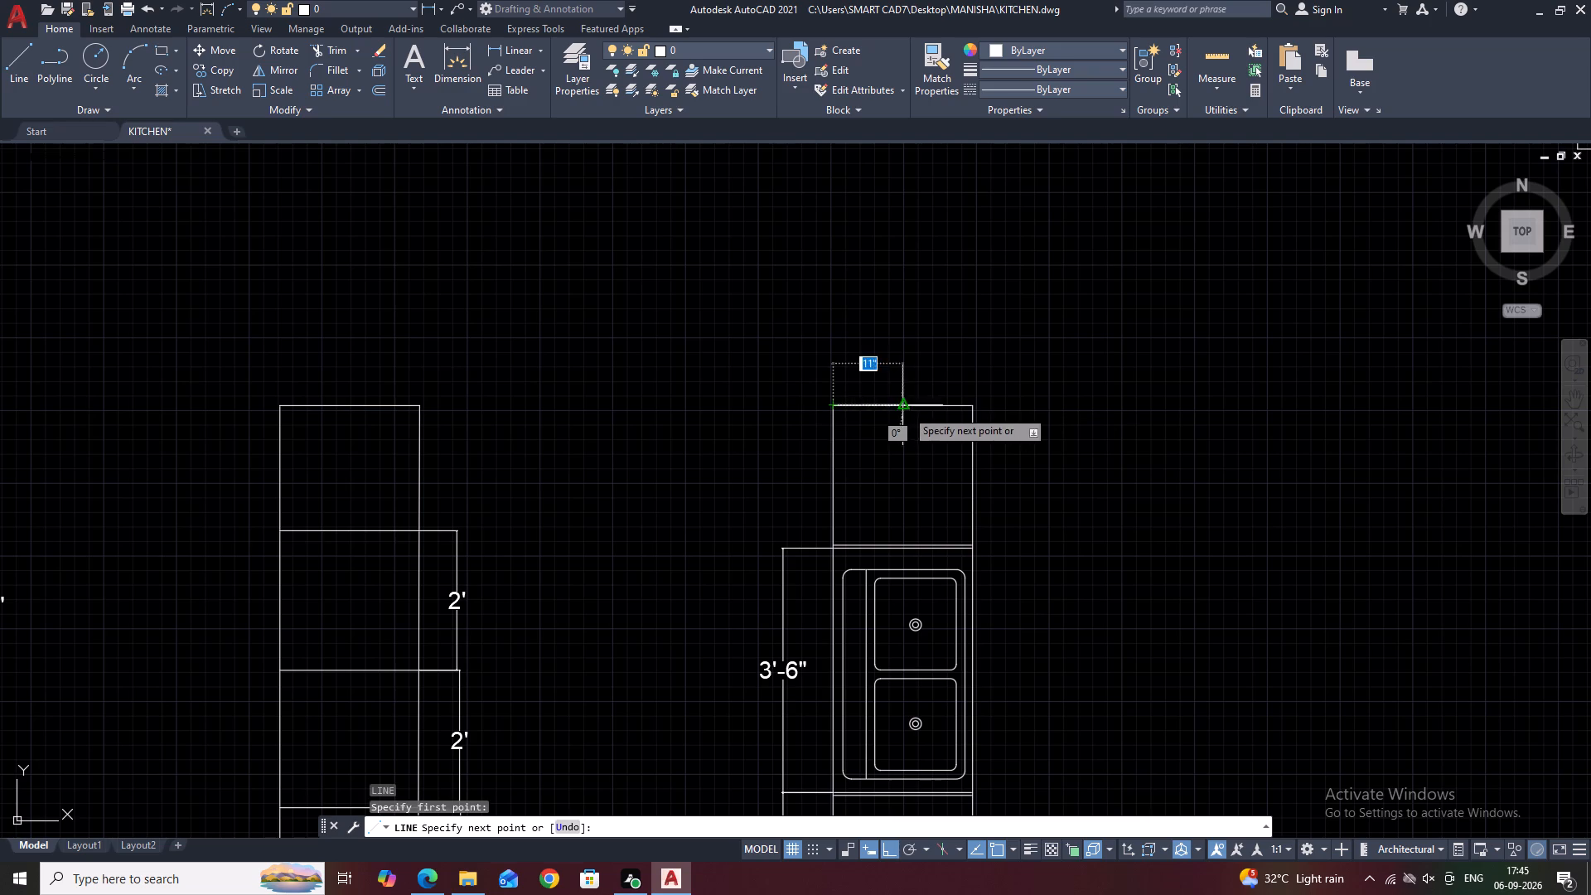
click(970, 406)
key(space)
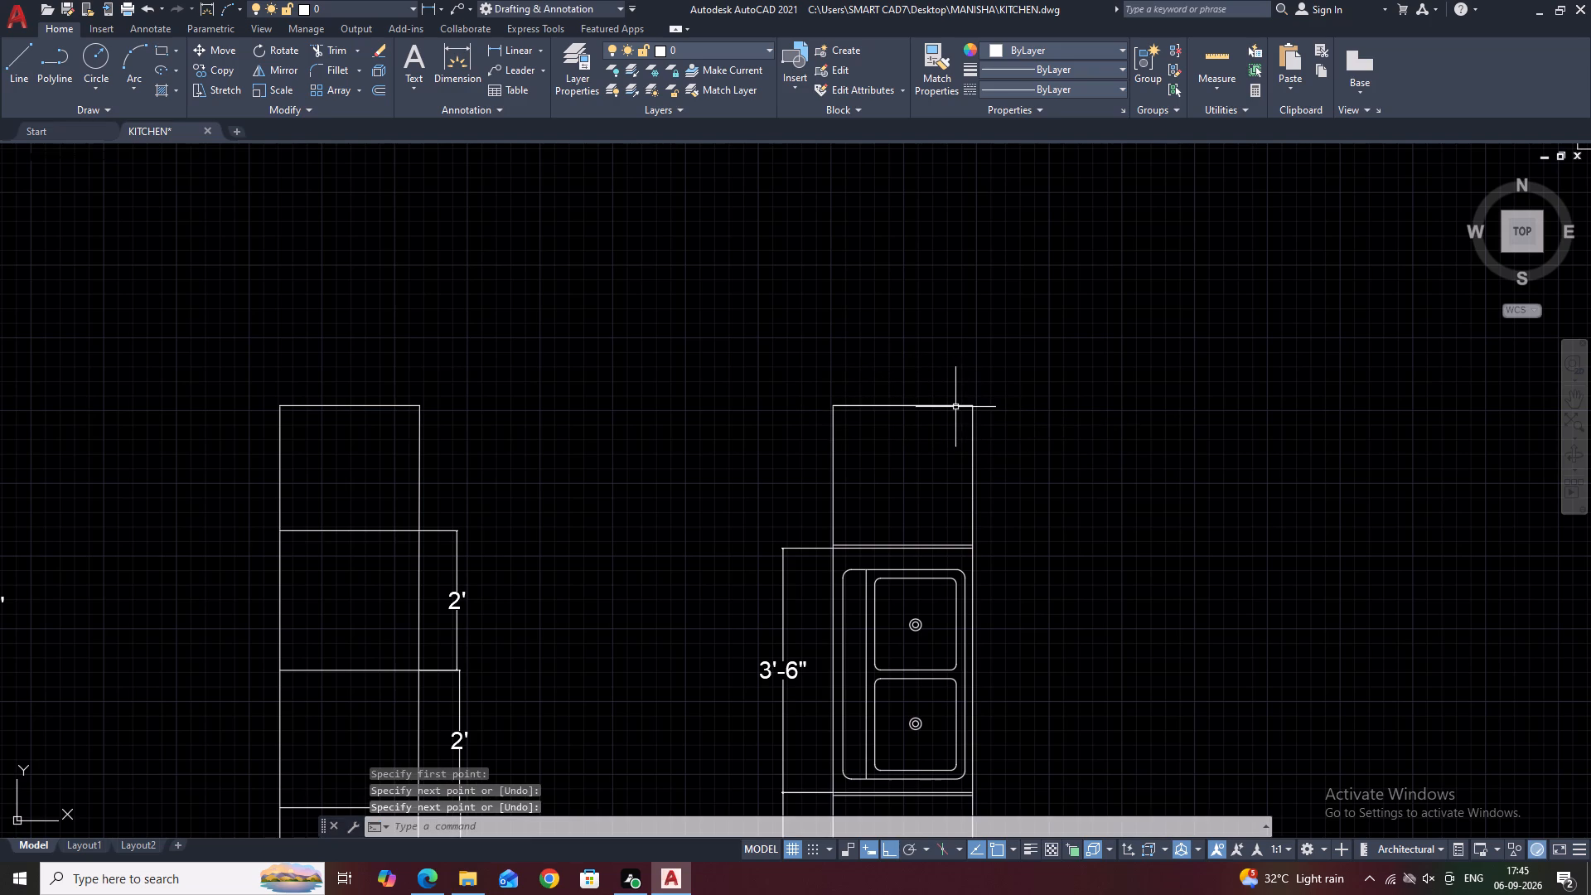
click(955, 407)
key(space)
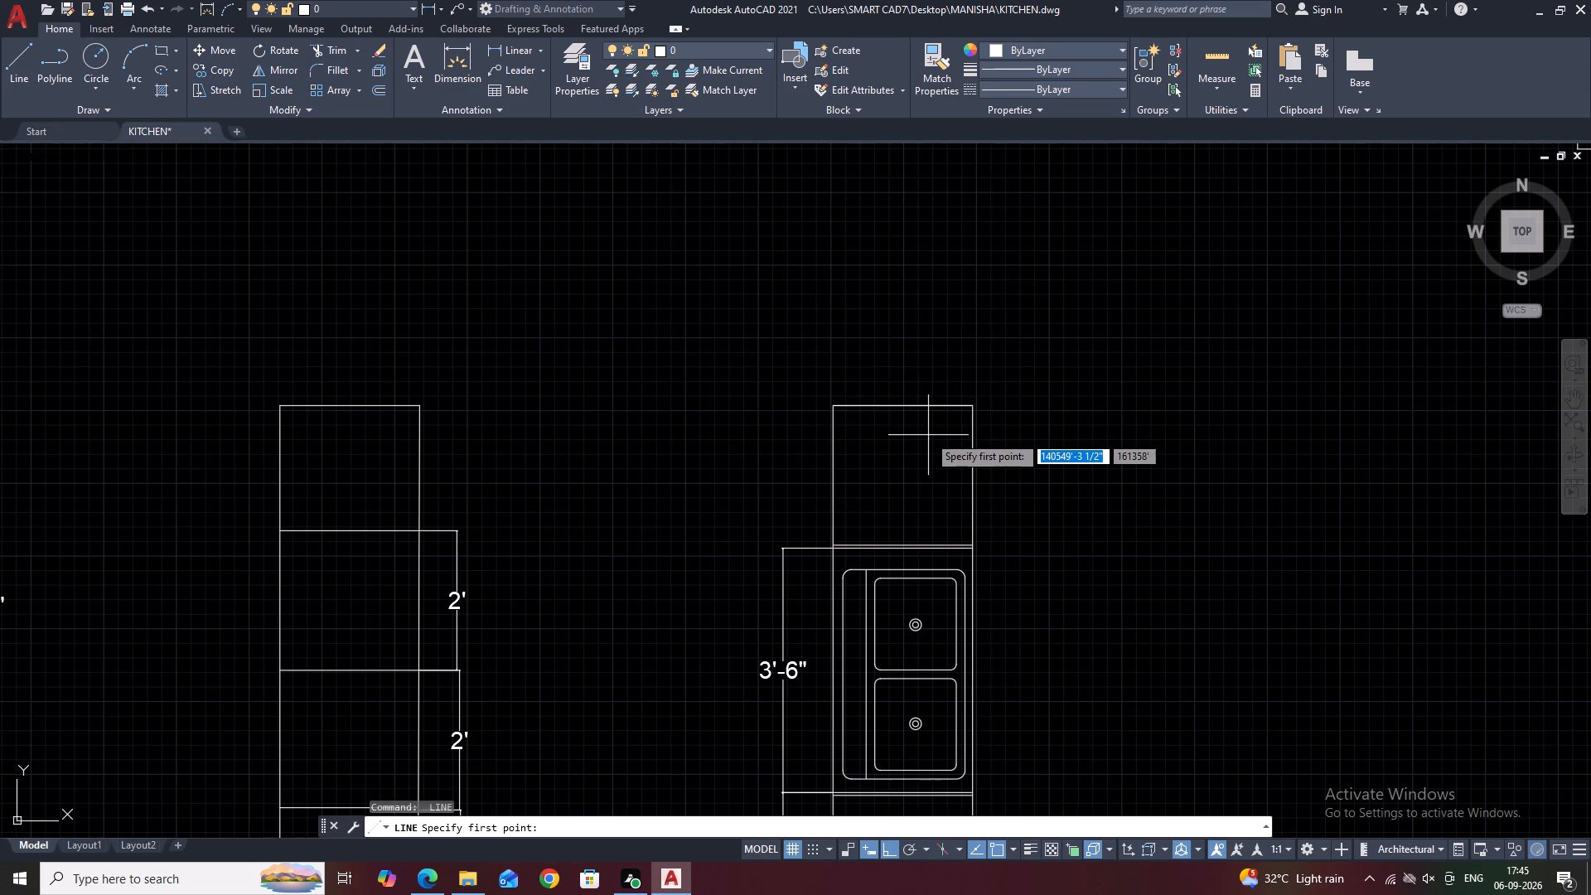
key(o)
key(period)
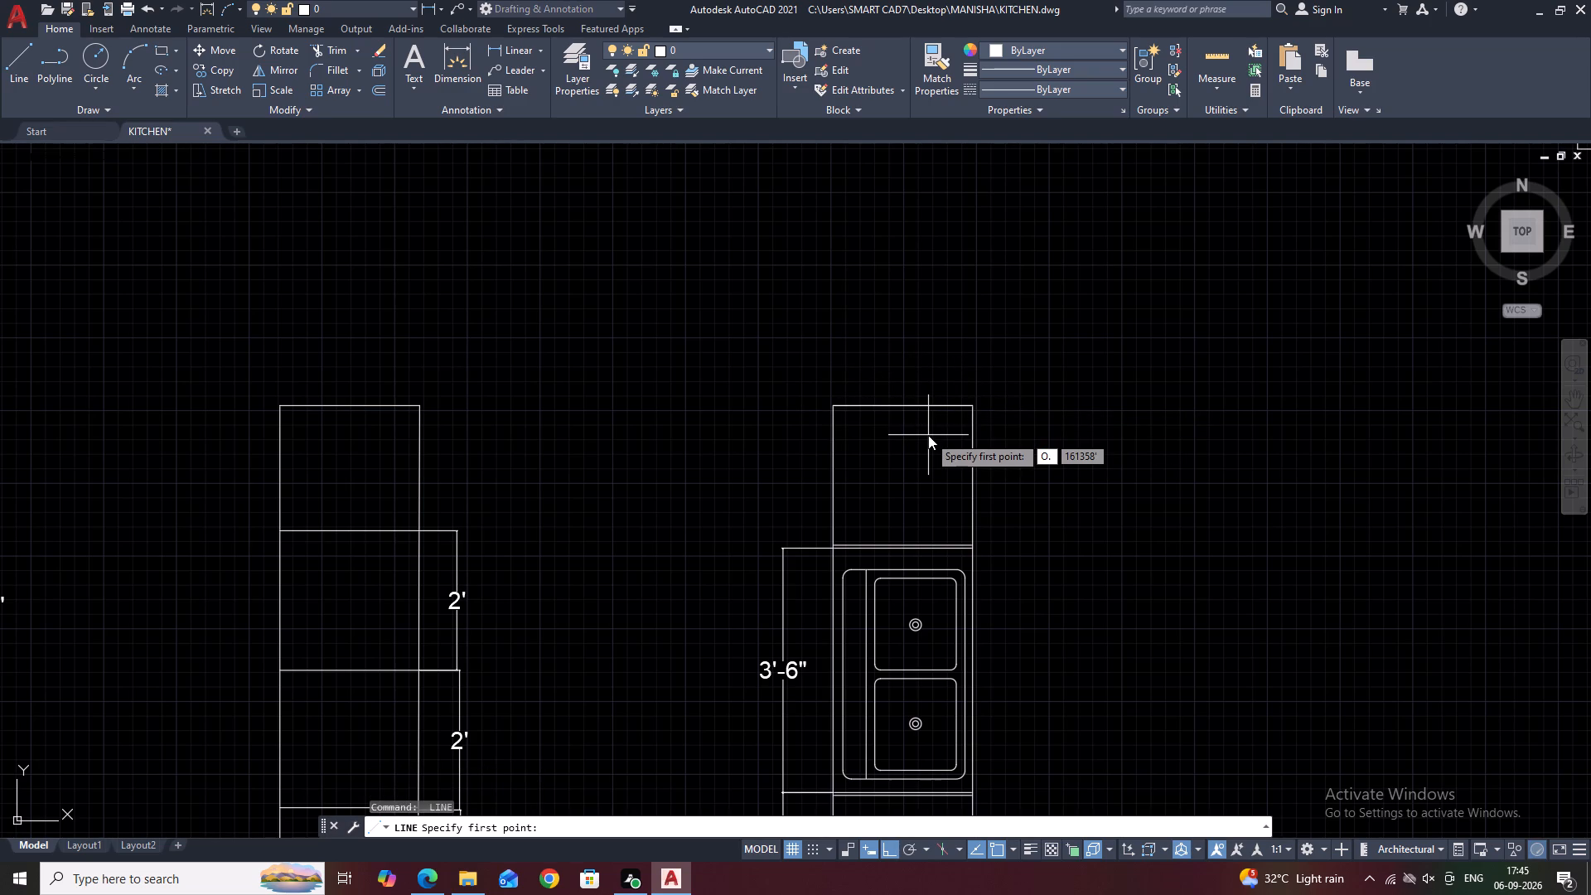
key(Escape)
Offset the new end line 1/2" into the end bay beyond the sink.
click(934, 404)
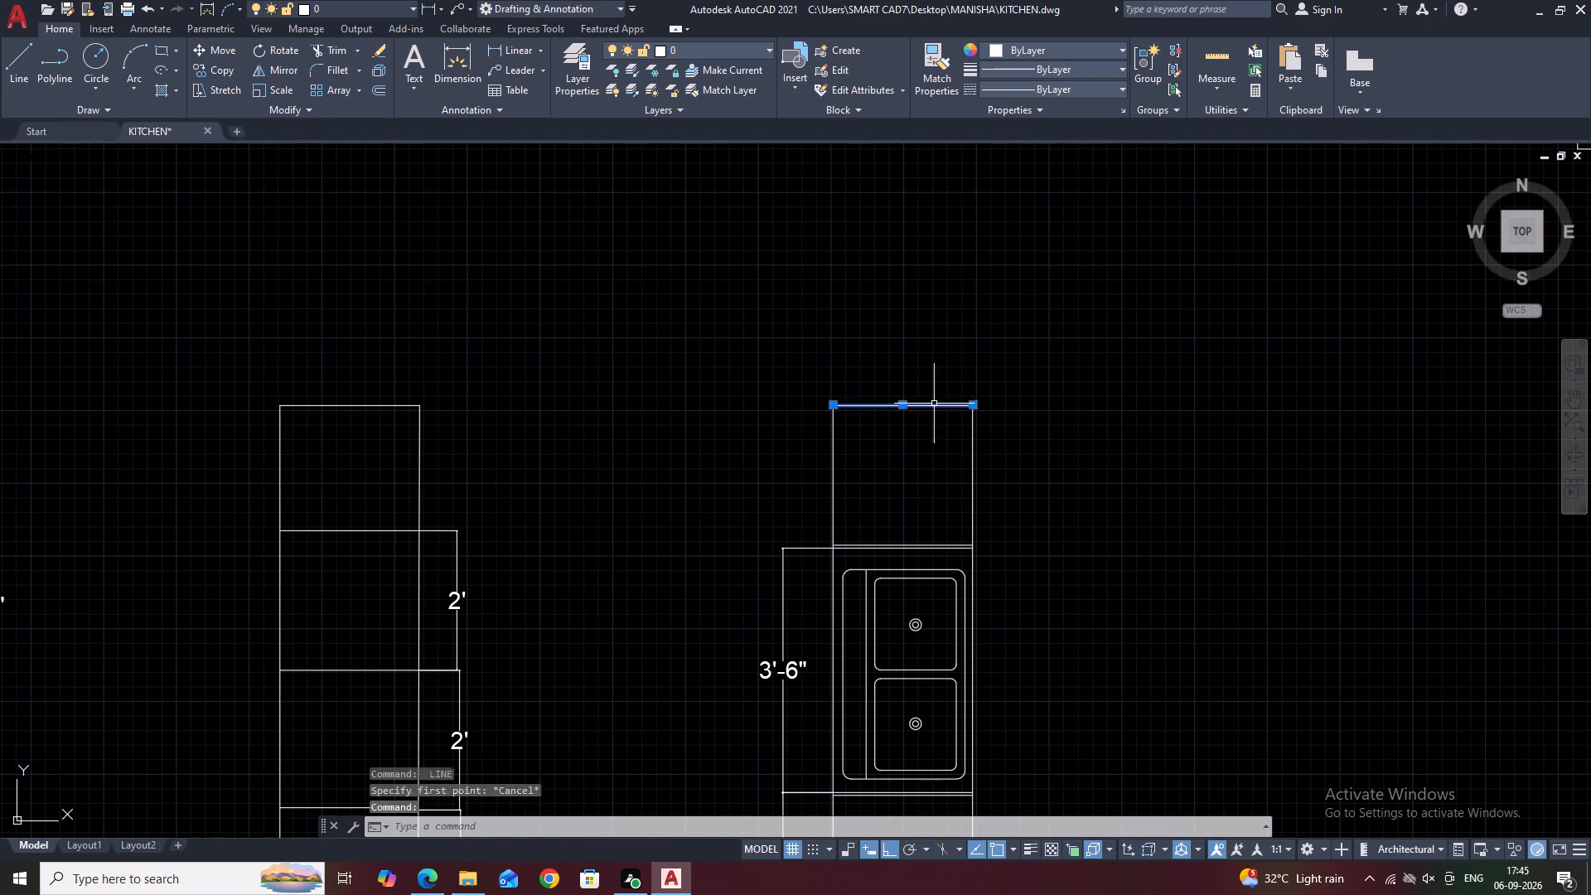
key(o)
key(space)
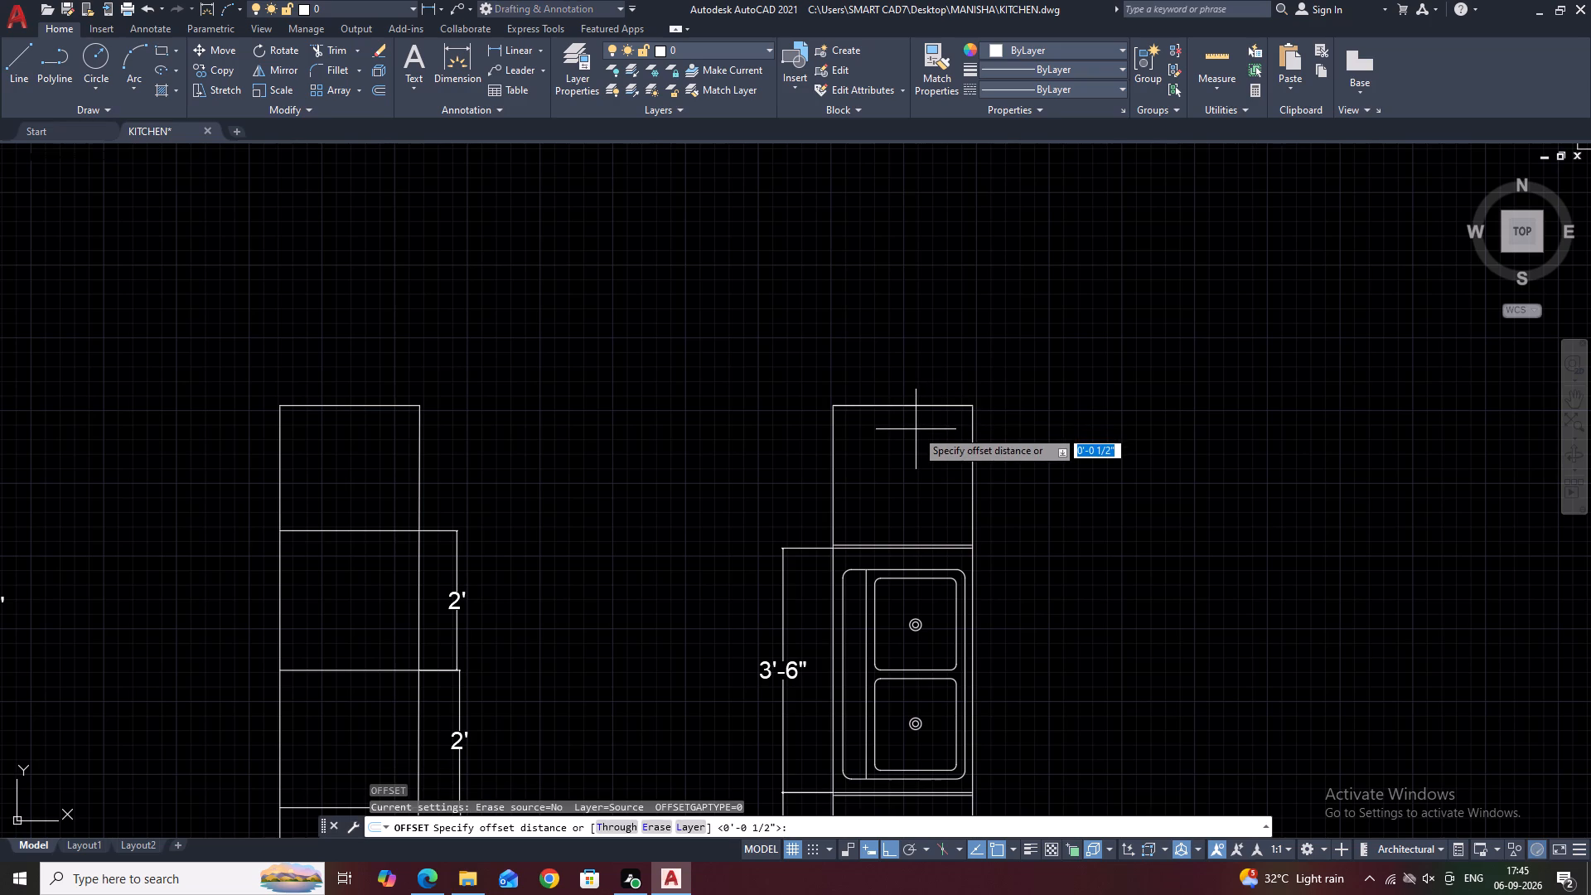
key(space)
click(915, 442)
middle_drag(1028, 489, 995, 415)
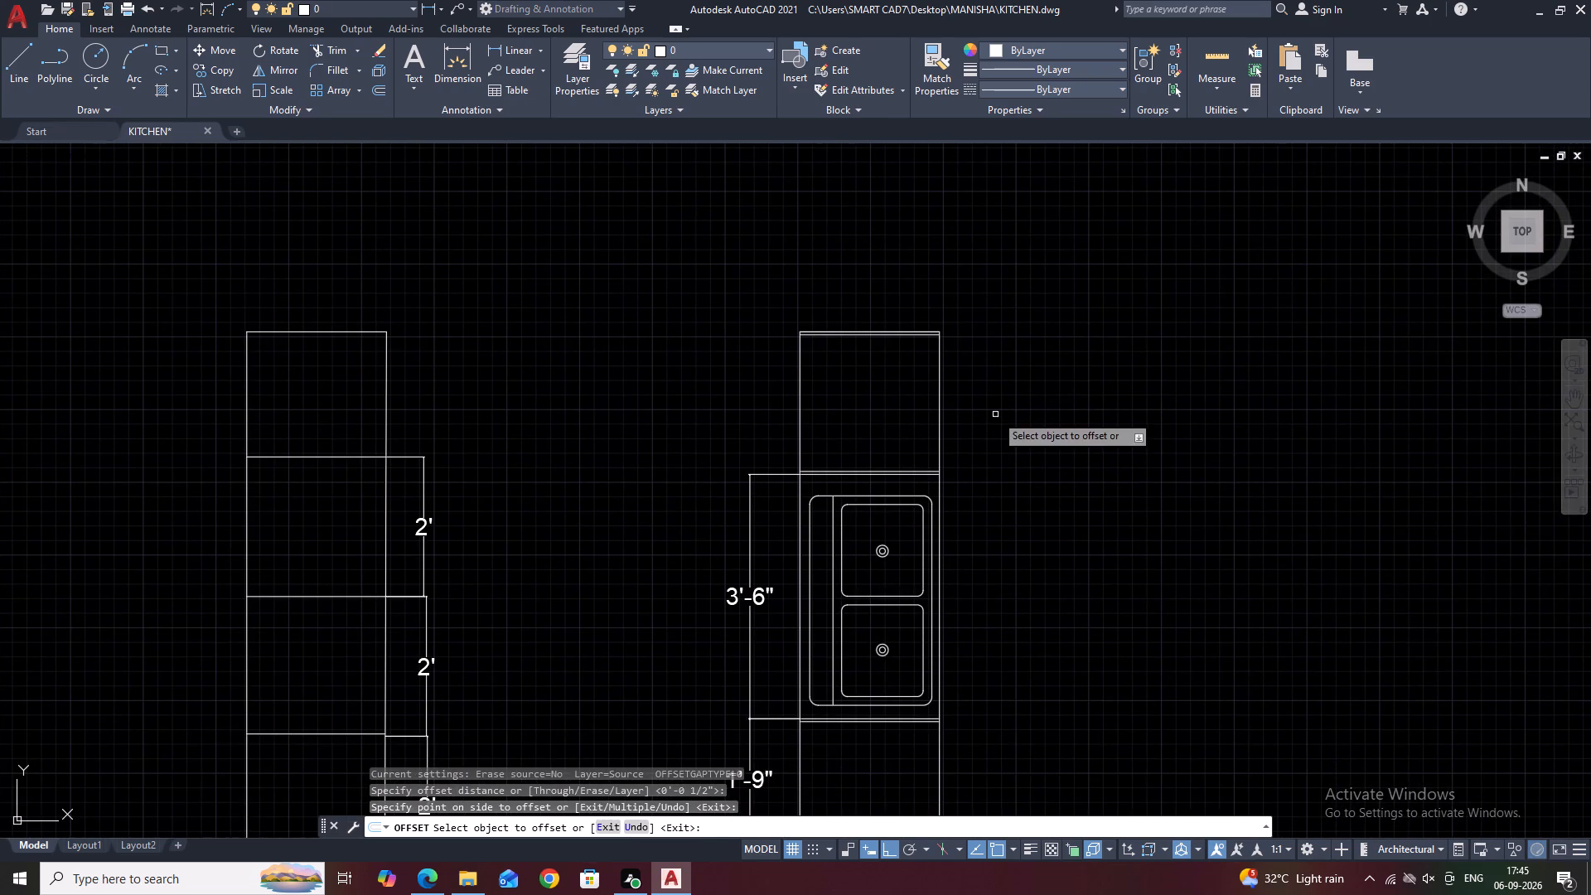
key(Escape)
Trace the plan's three outer edges with a polyline, from the sink run's open end around the hob side to the opposite run's end.
scroll(994, 415, down, 3)
middle_drag(1100, 412, 1088, 399)
scroll(913, 431, up, 1)
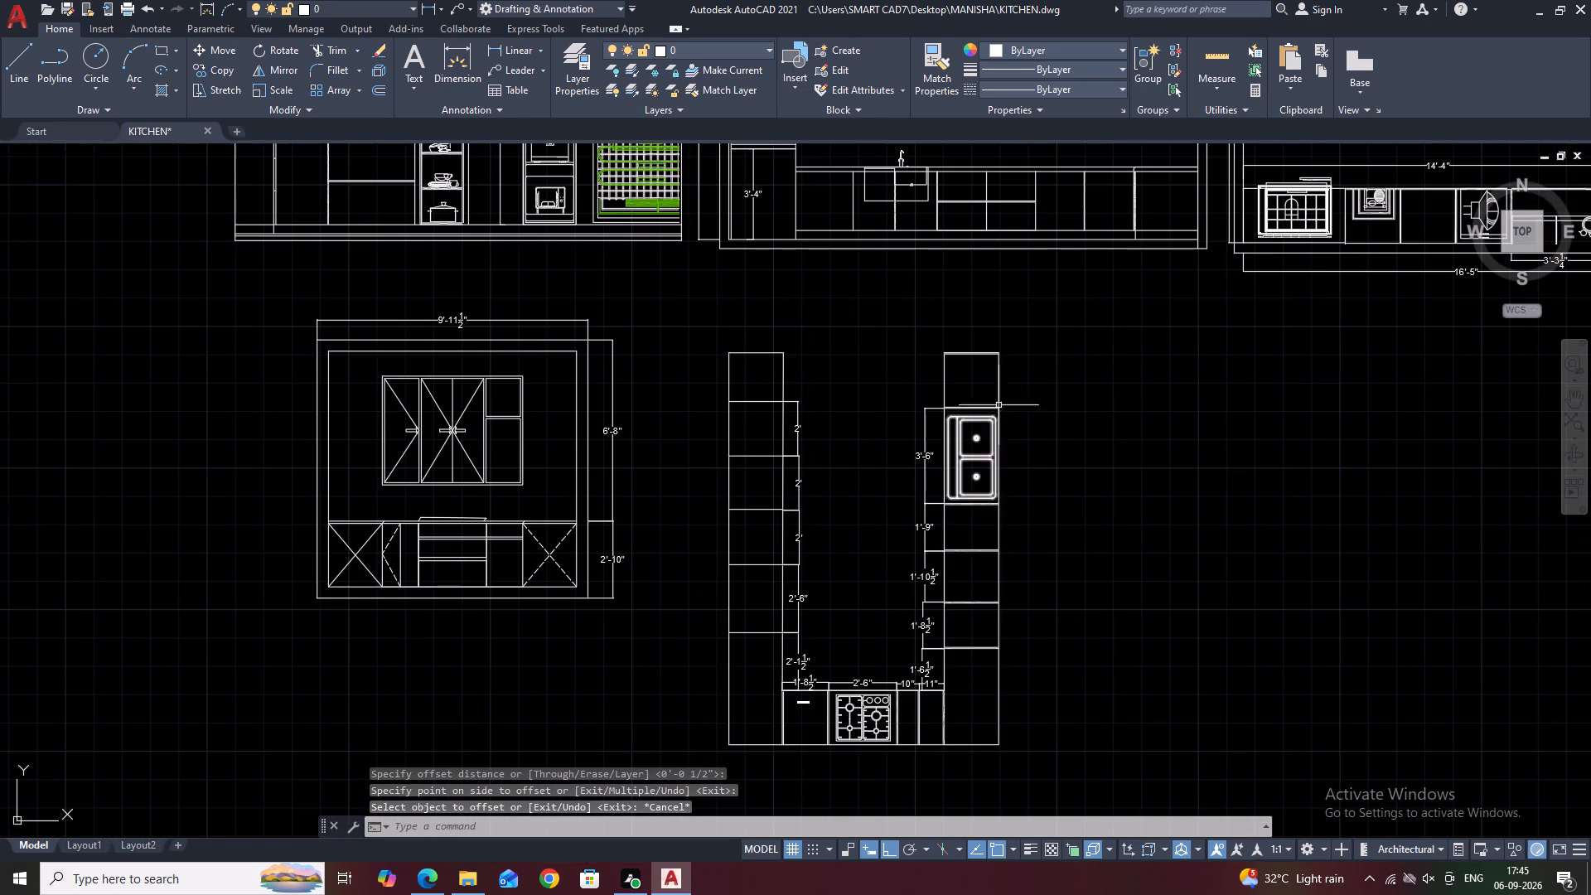
click(997, 390)
key(Escape)
middle_drag(1017, 439, 1024, 400)
key(p)
text(L)
key(space)
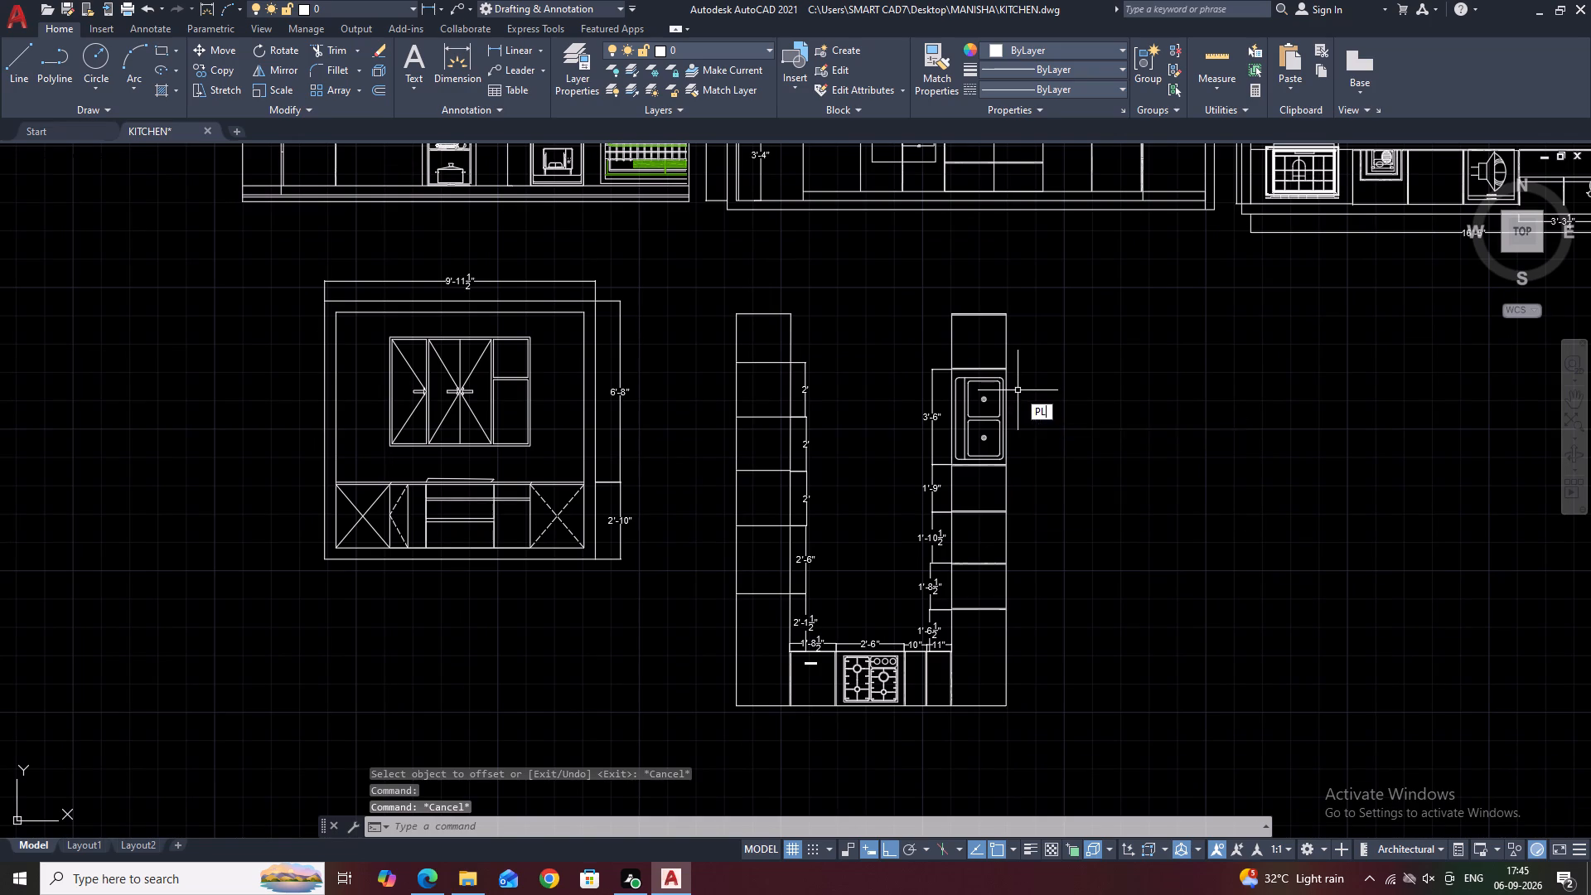
scroll(998, 310, up, 2)
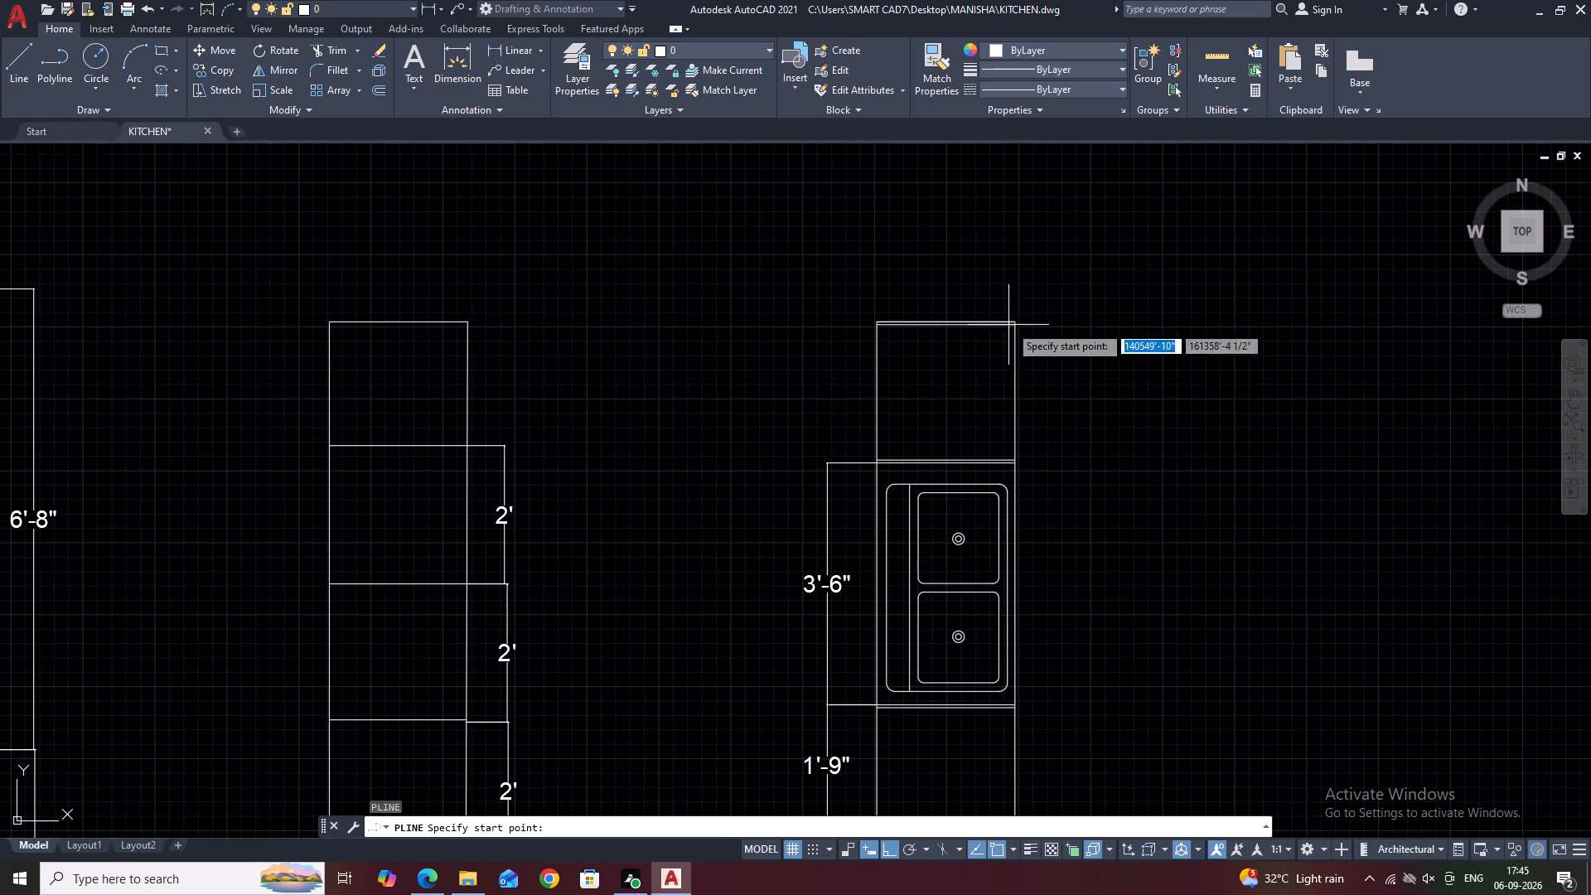
click(1018, 319)
scroll(1029, 356, down, 3)
scroll(1017, 502, down, 1)
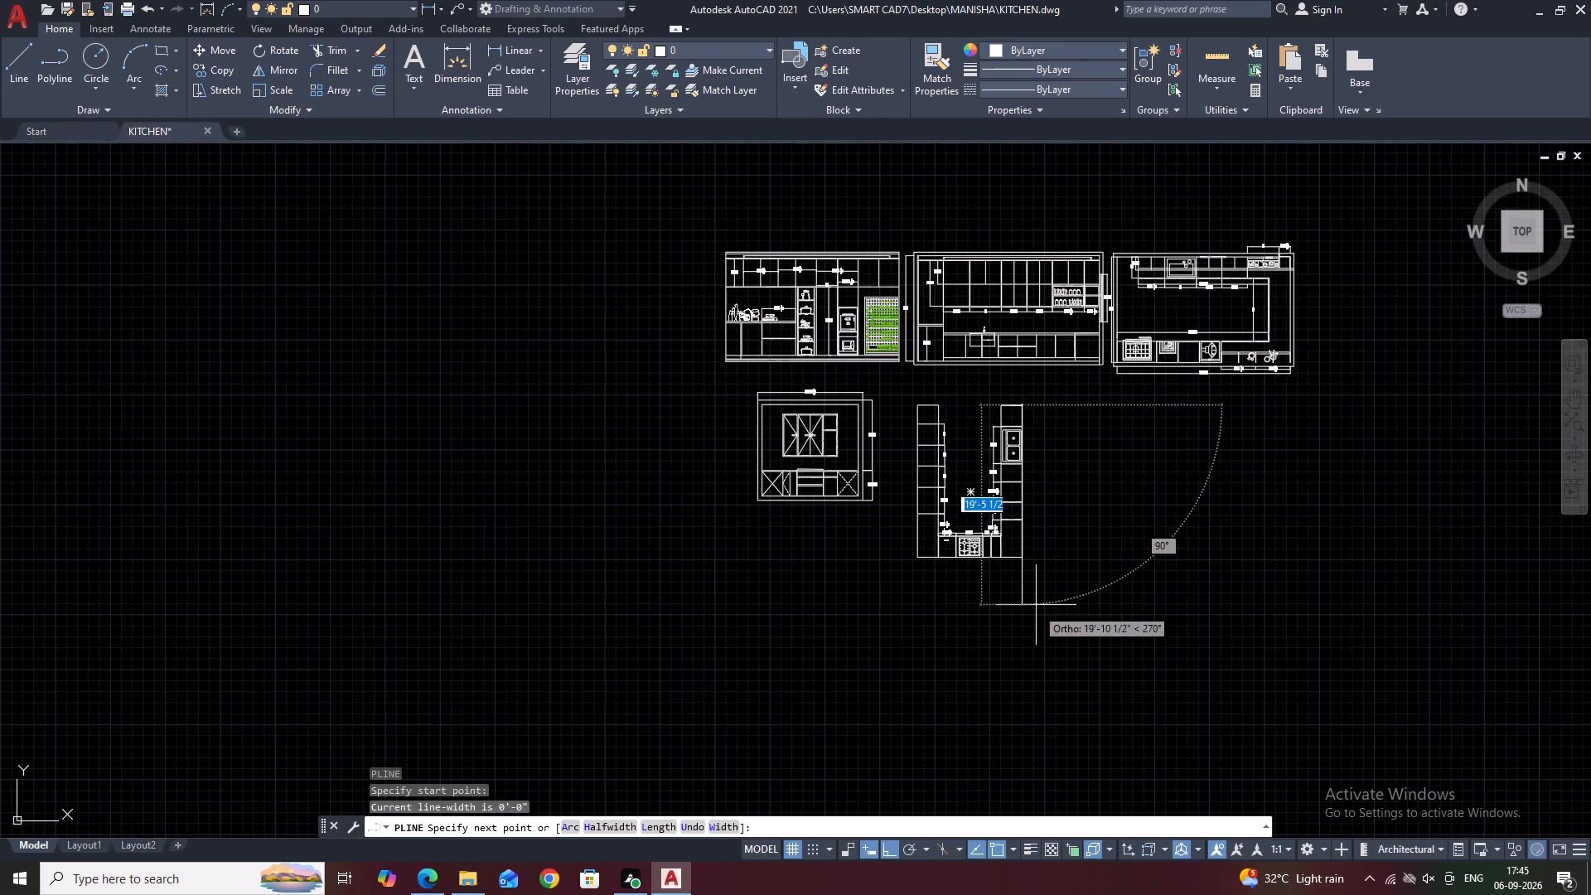
scroll(1031, 562, up, 2)
click(1005, 556)
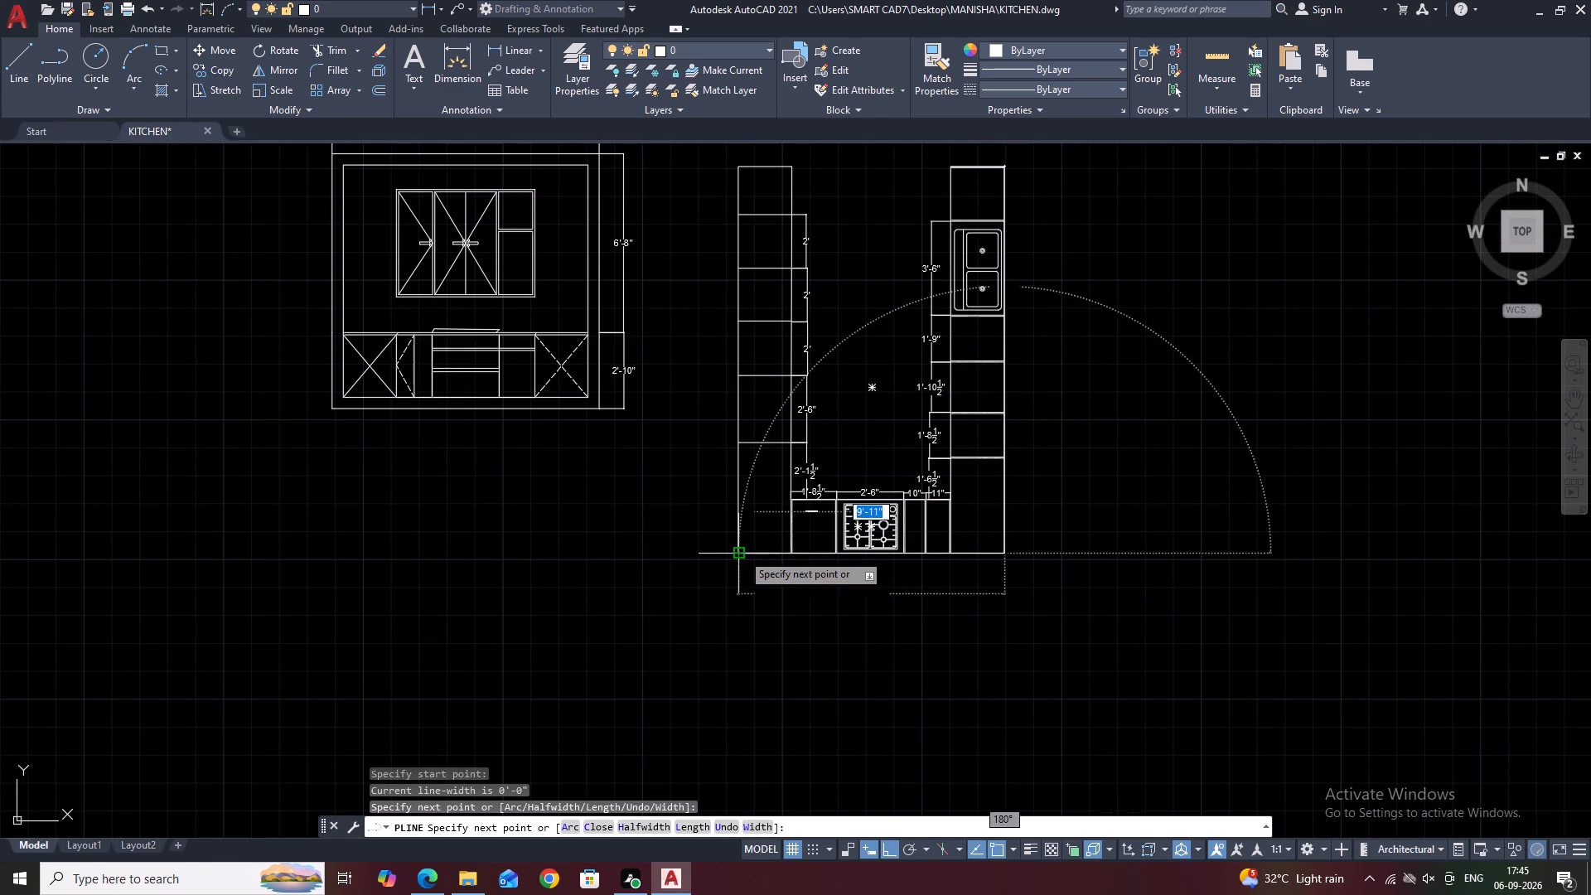
drag(742, 553, 734, 554)
click(737, 164)
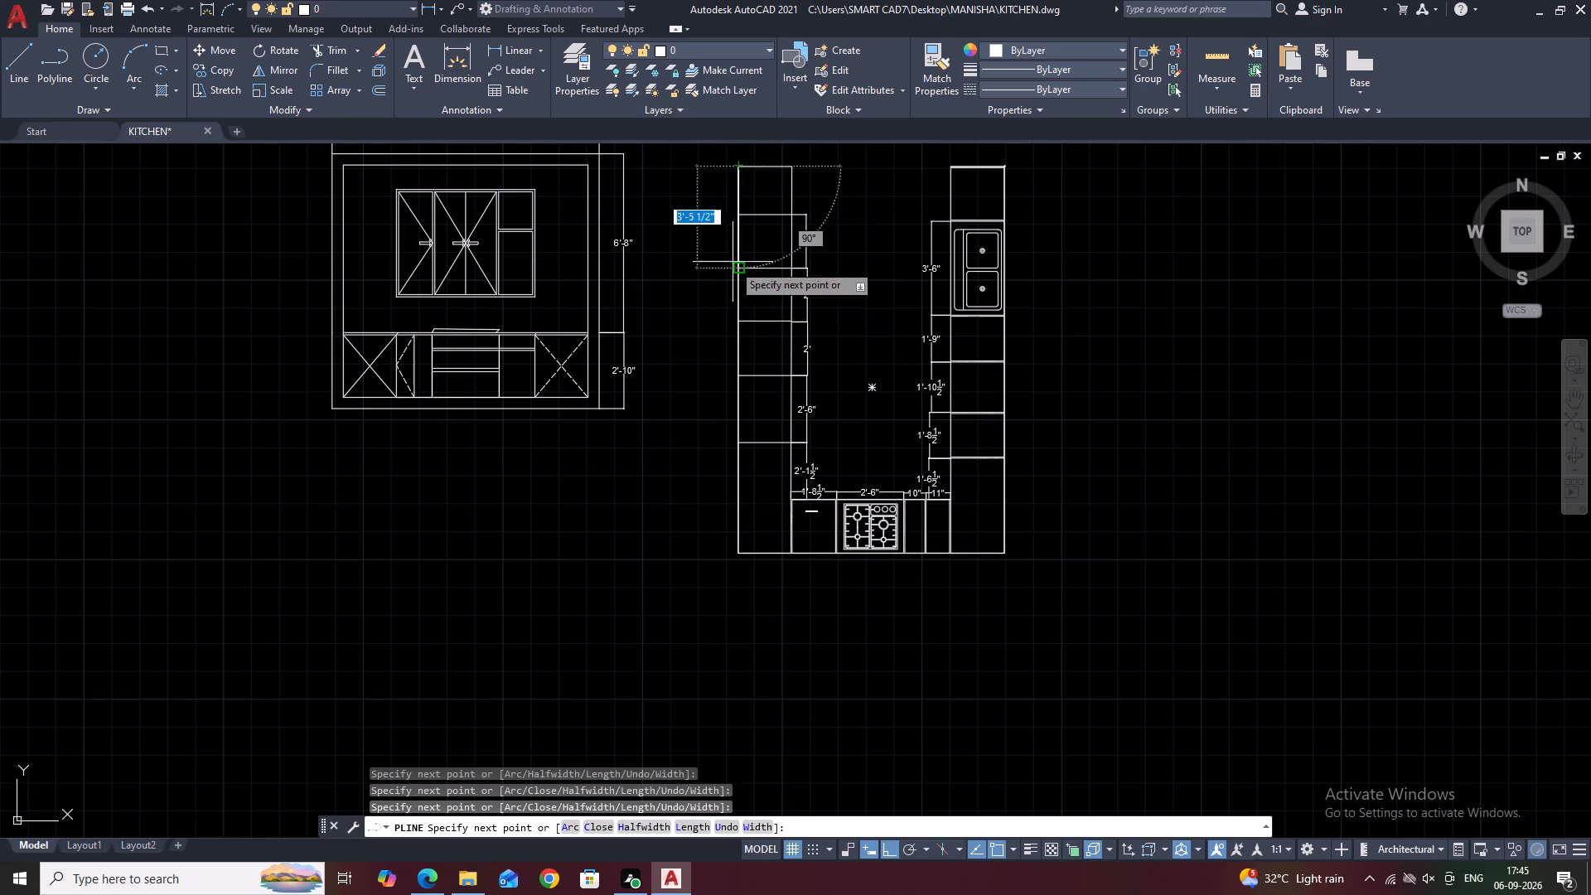
key(space)
Offset the traced outer polyline 4" outward around the counter plan.
click(739, 308)
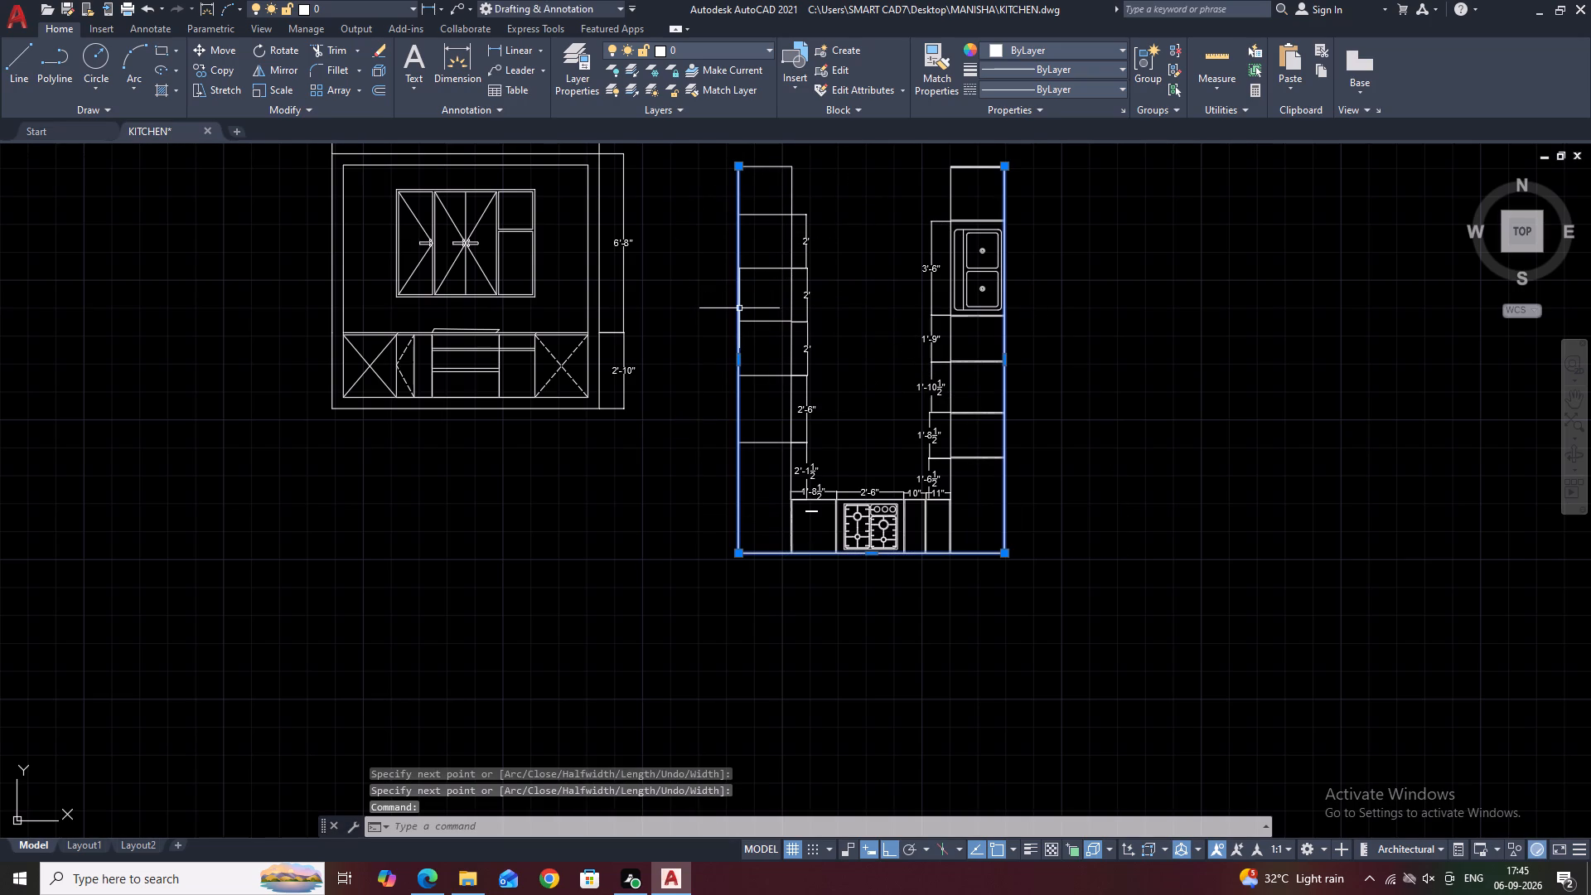
key(o)
key(space)
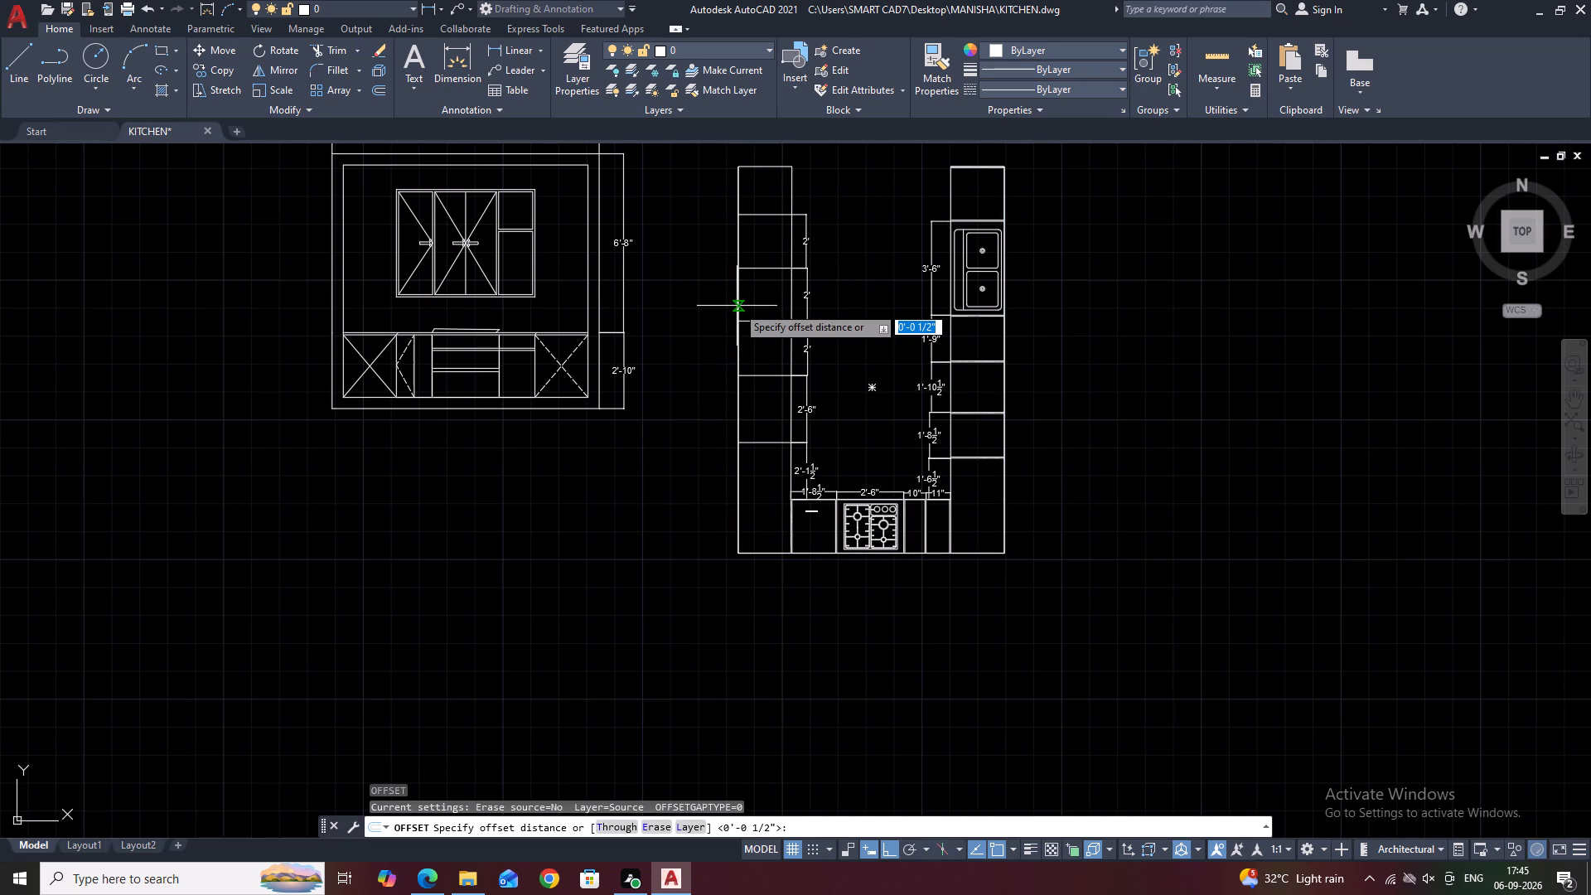
key(4)
key(Return)
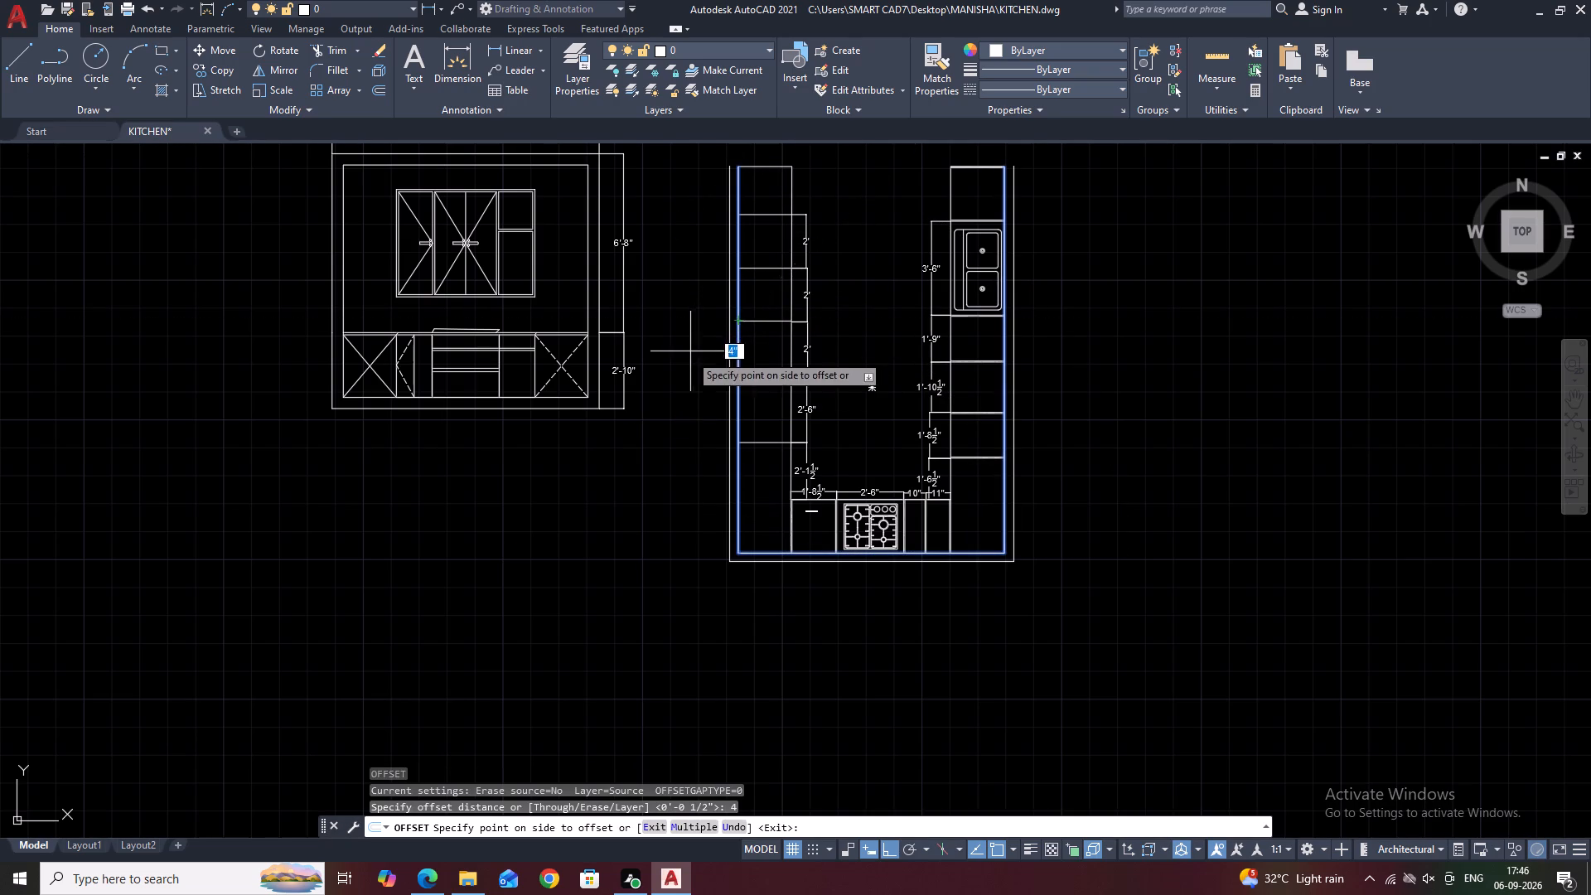
click(684, 404)
key(Escape)
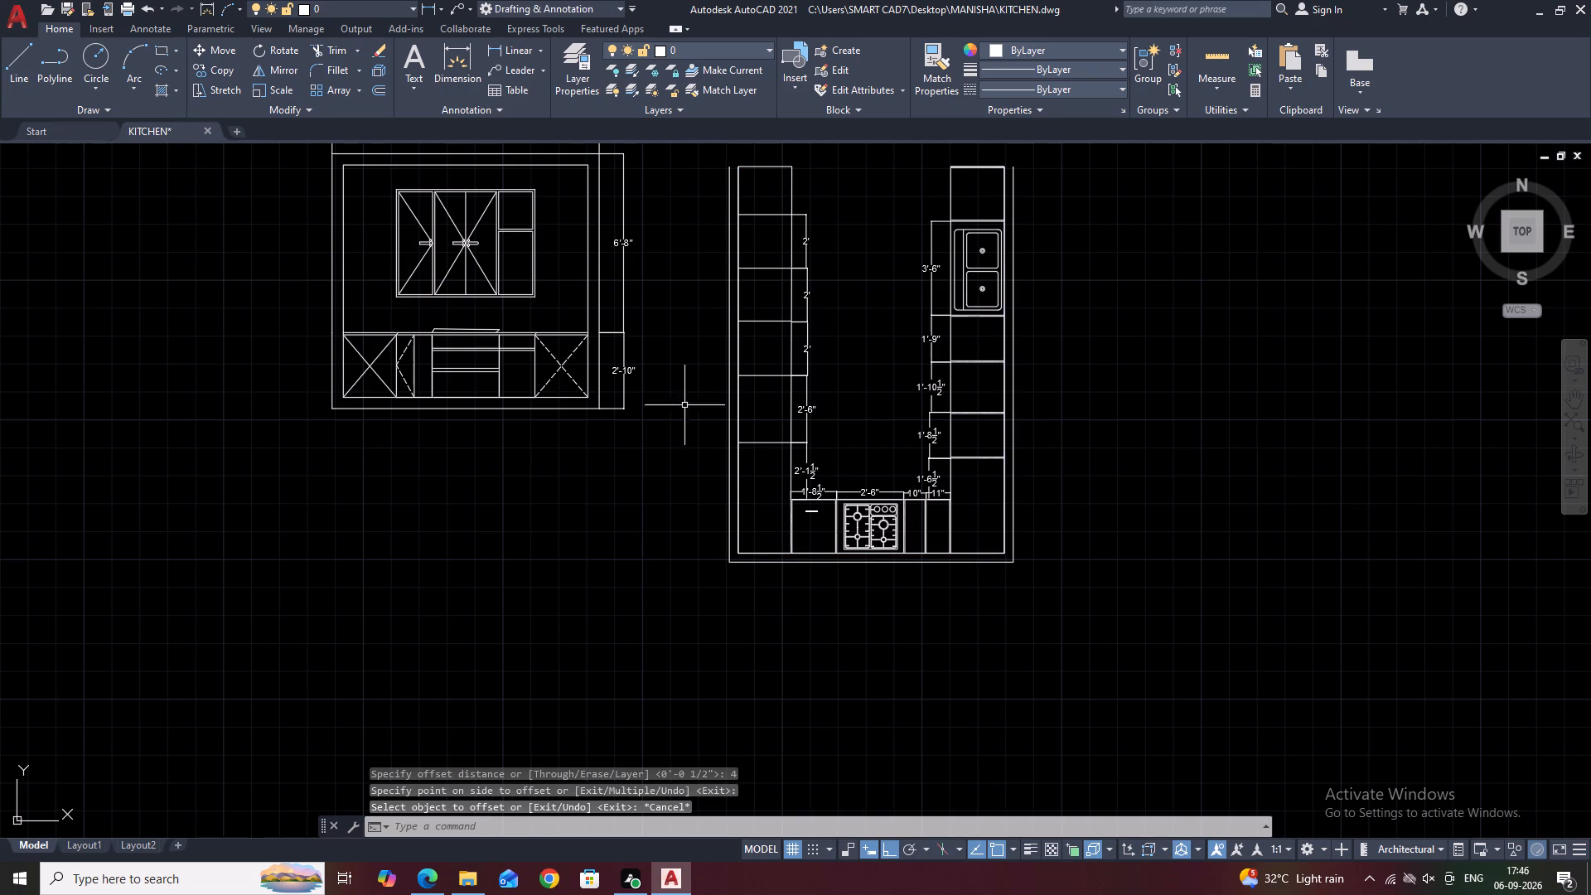
Delete the original traced polyline along the counter's outer edge, keeping the outward offset.
click(737, 442)
key(Delete)
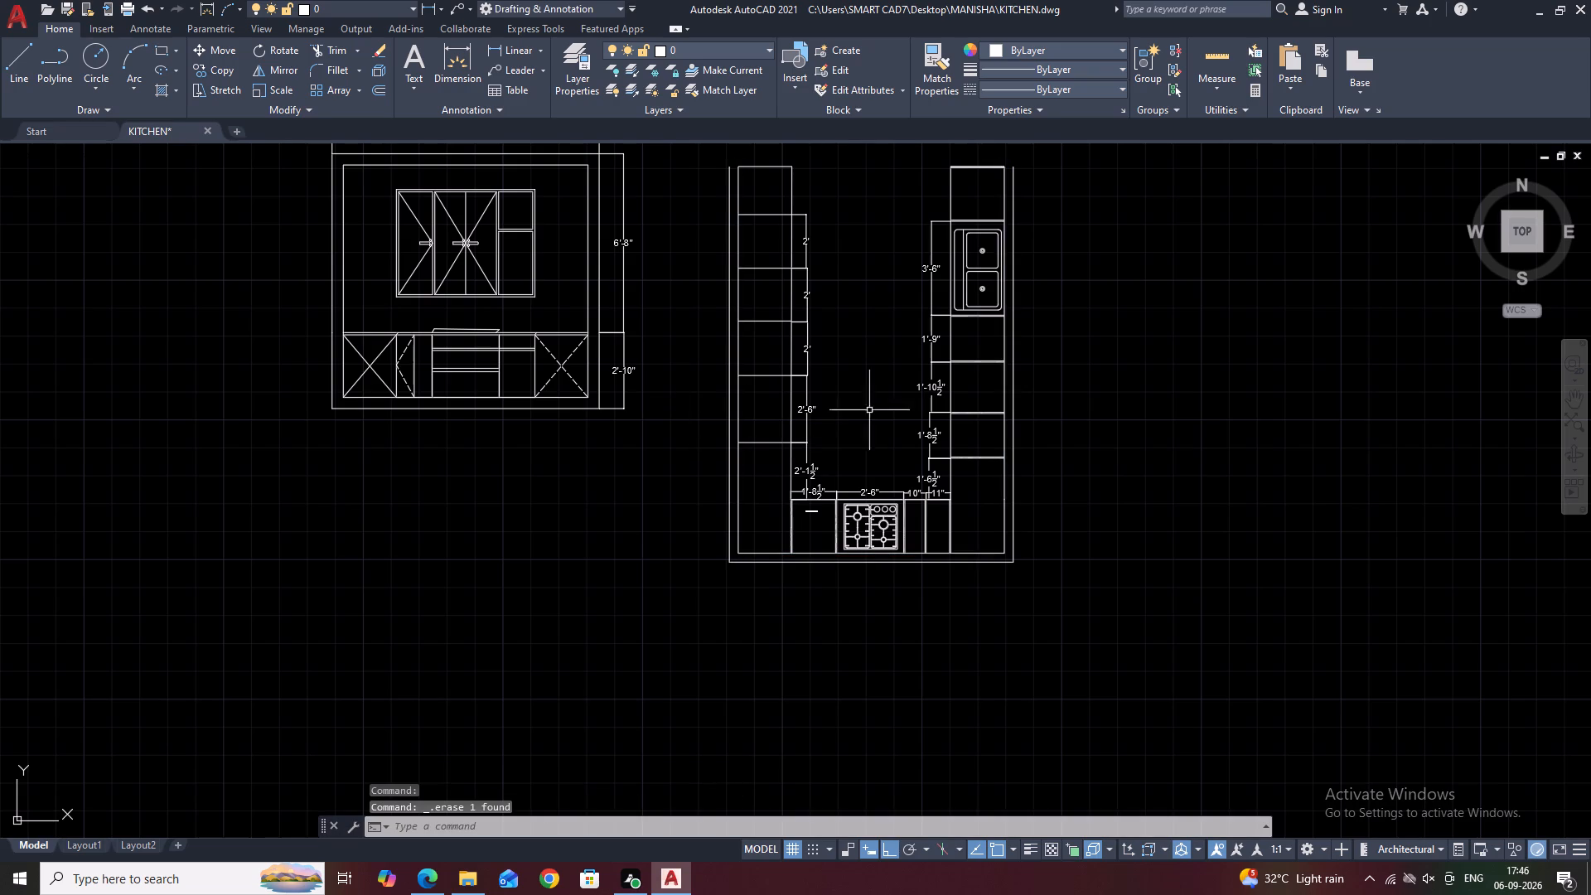
Add a vertical linear dimension to the end bay beyond the sink, in line with the 3'-6" dimension.
middle_drag(964, 208, 957, 274)
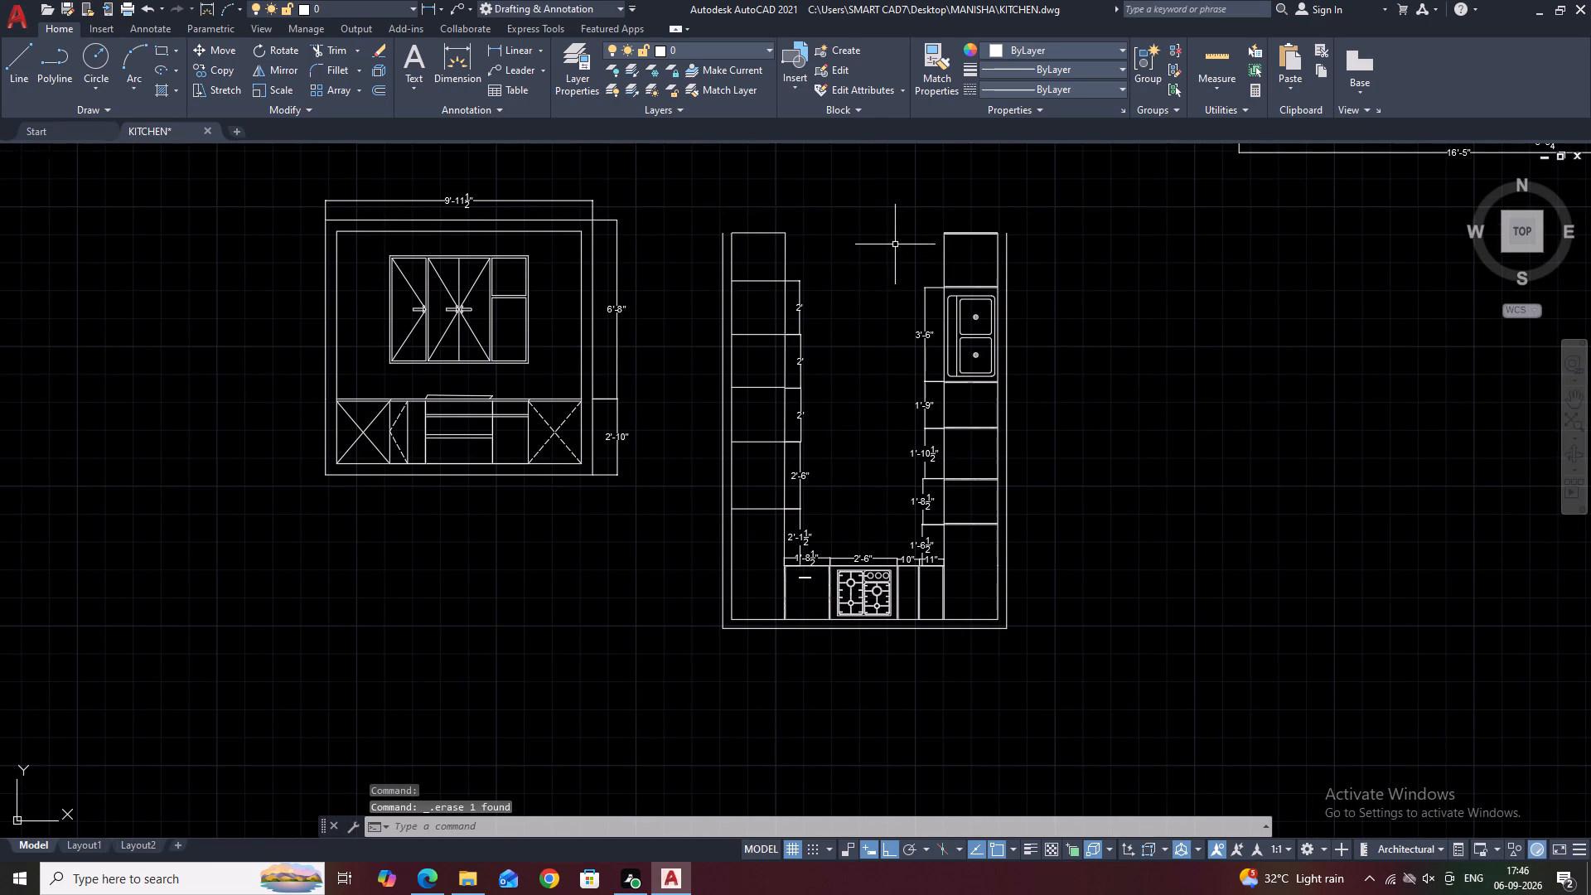
middle_drag(901, 261, 907, 322)
middle_drag(790, 365, 861, 338)
middle_drag(872, 307, 954, 351)
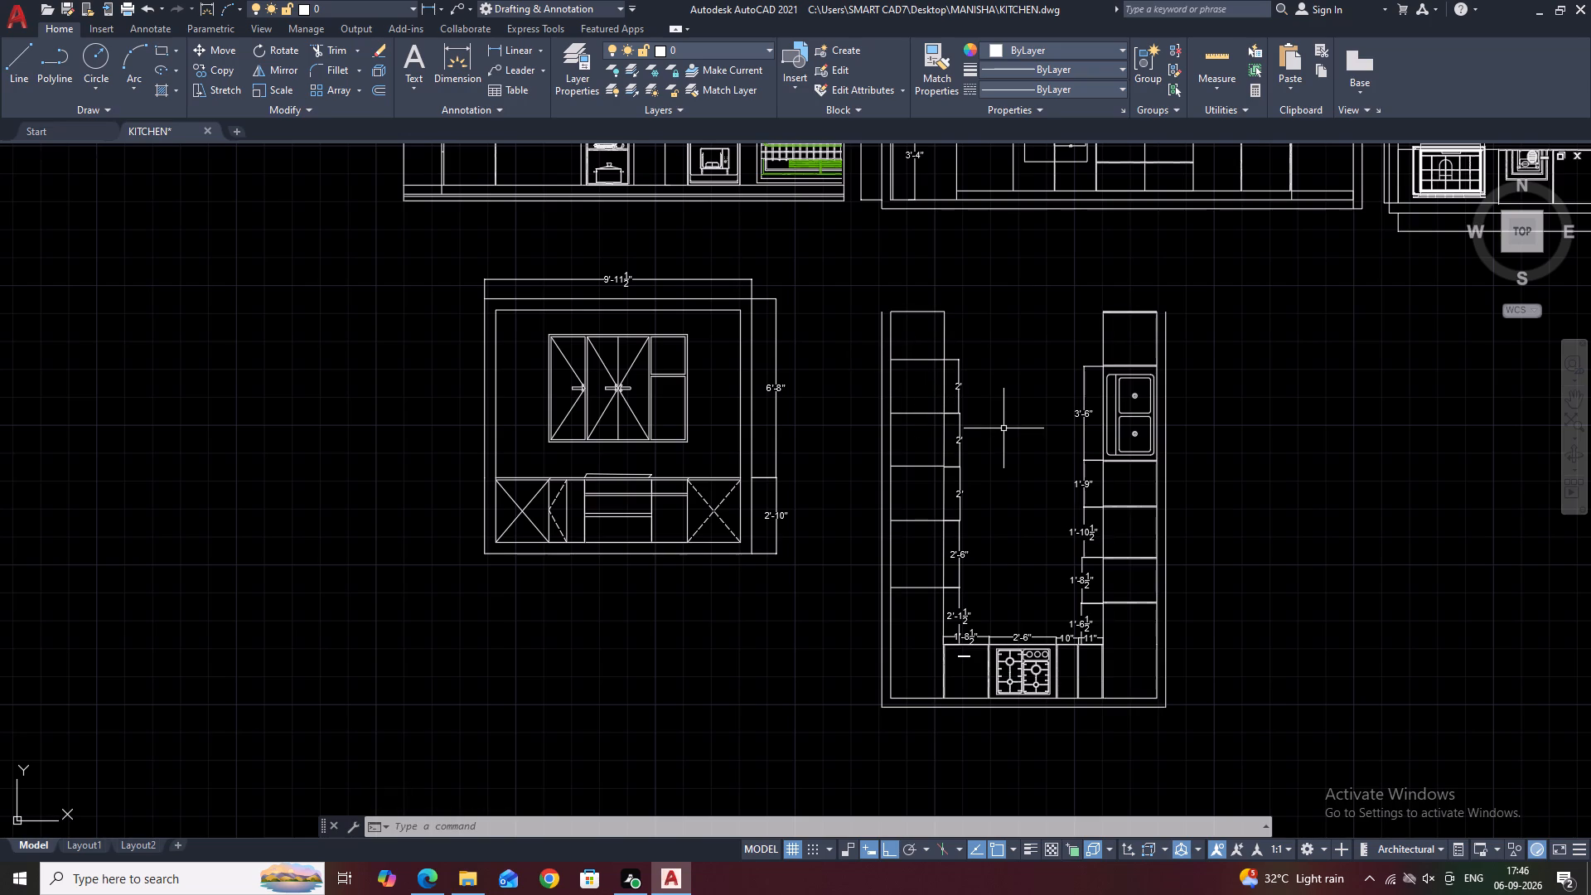
middle_drag(1263, 321, 1167, 305)
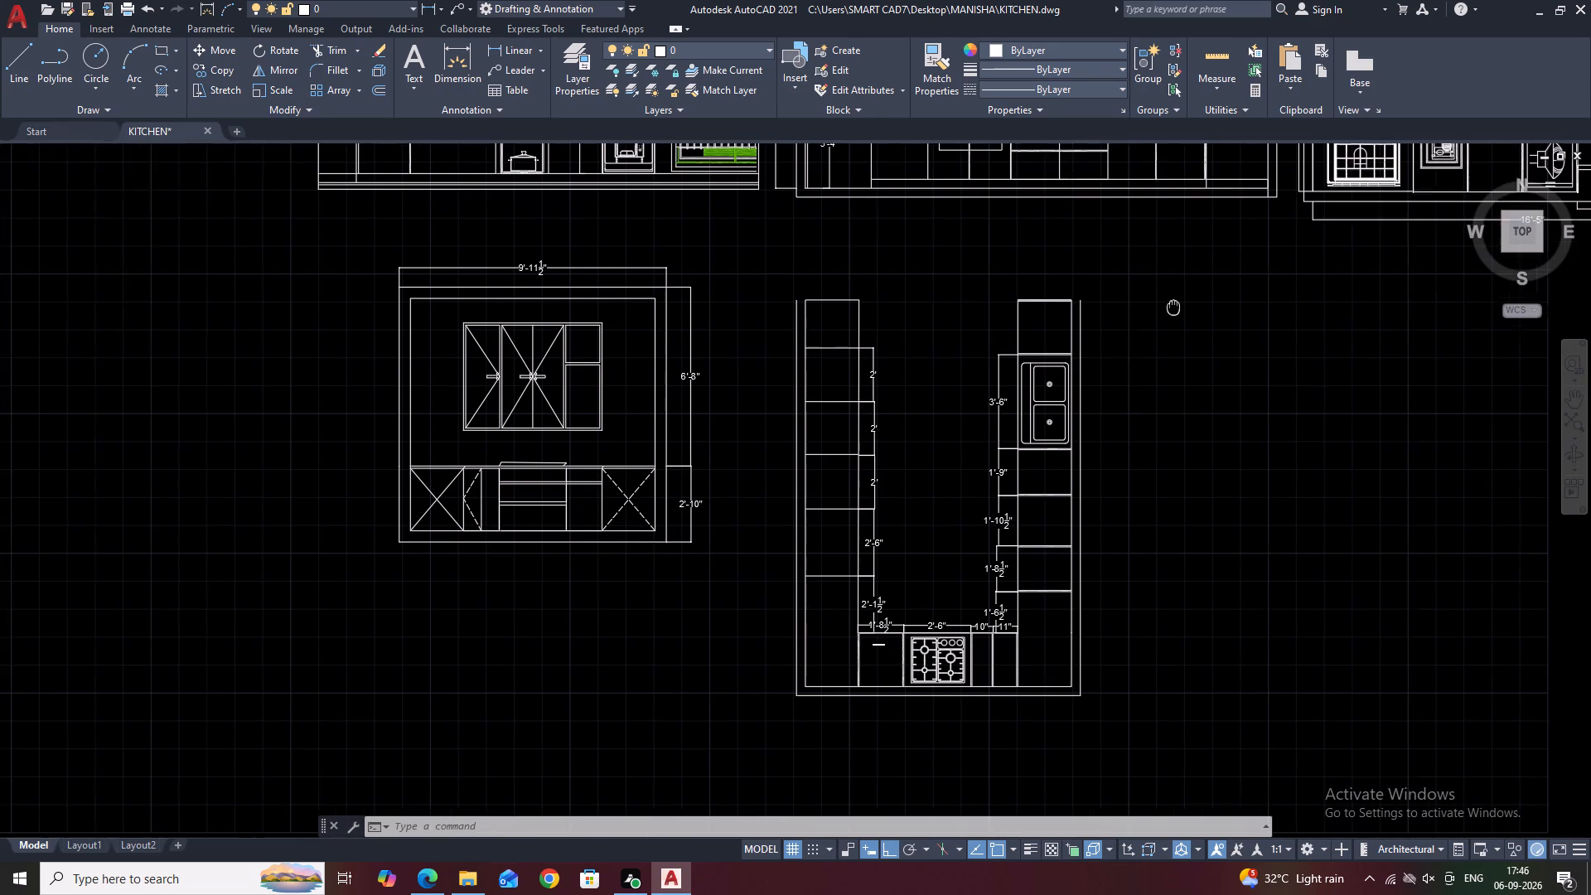
middle_drag(1129, 295, 1095, 323)
click(520, 52)
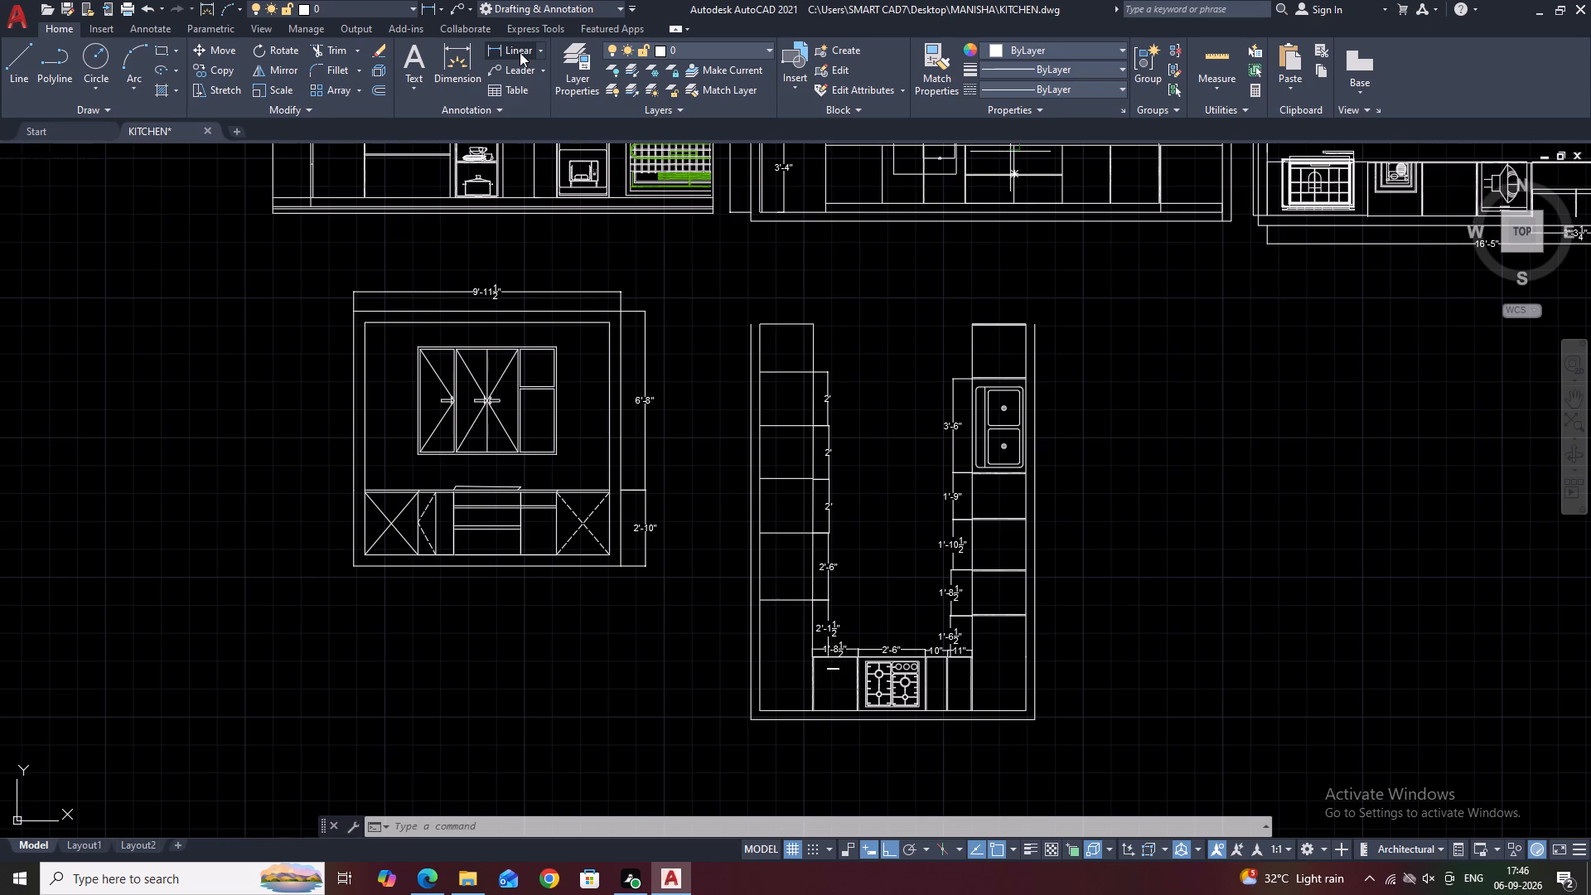
scroll(958, 353, up, 2)
scroll(972, 420, up, 2)
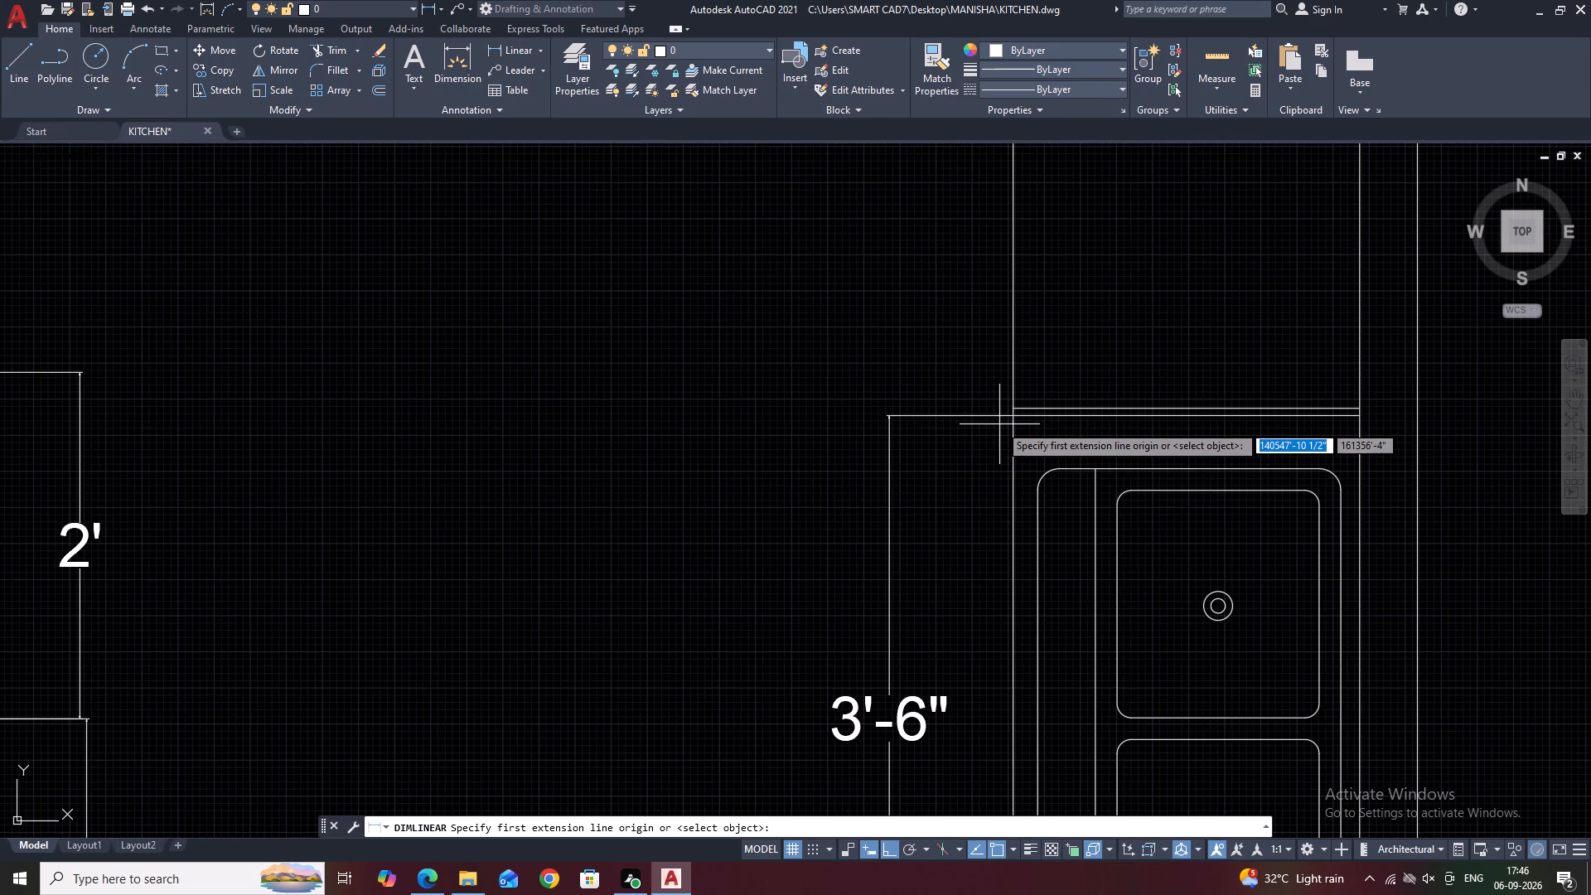
scroll(1005, 420, up, 1)
click(1013, 415)
scroll(1009, 370, down, 3)
middle_drag(1032, 293, 1006, 441)
scroll(985, 390, up, 2)
click(975, 389)
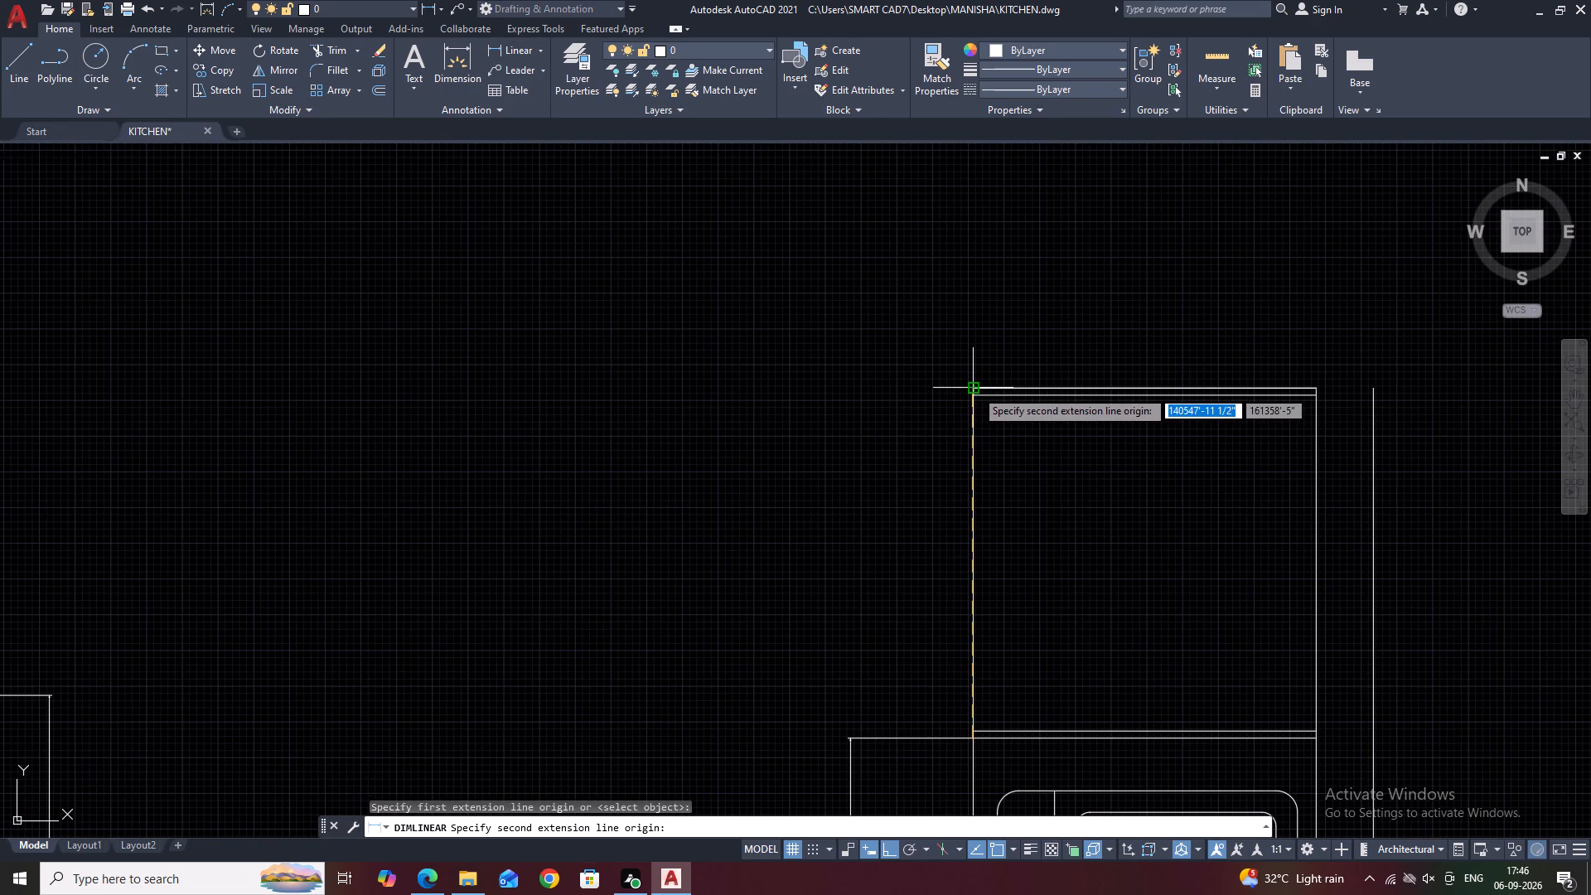
click(849, 733)
Look over the dimensioned counter plan and the open end of the run opposite the sink.
scroll(820, 568, down, 2)
middle_drag(938, 540, 1005, 402)
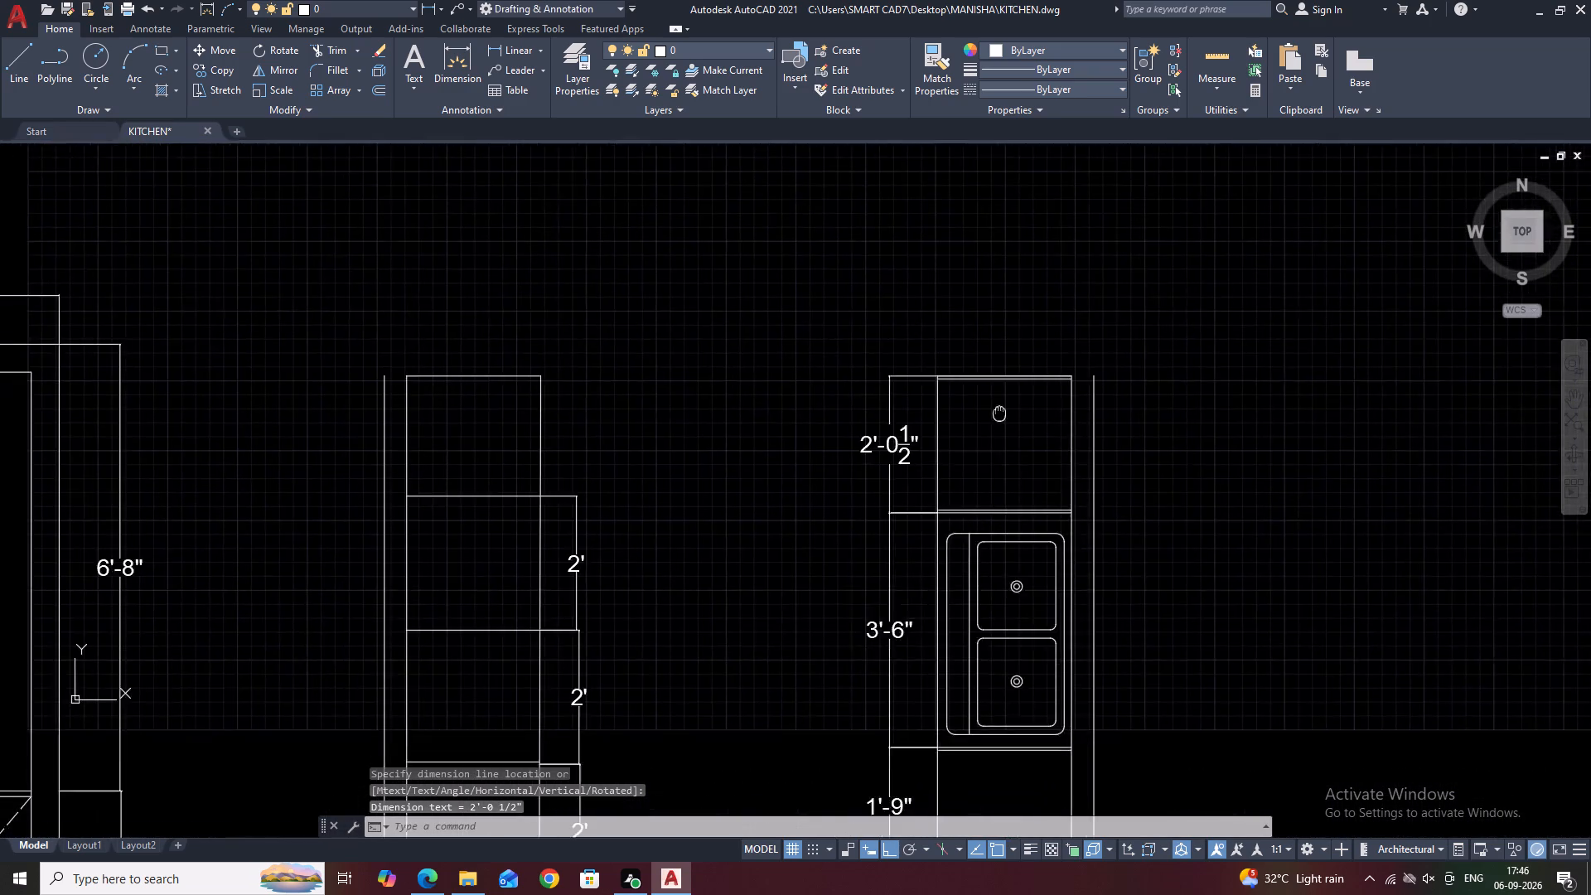
middle_drag(1005, 402, 1022, 345)
scroll(993, 211, down, 2)
middle_drag(757, 322, 820, 341)
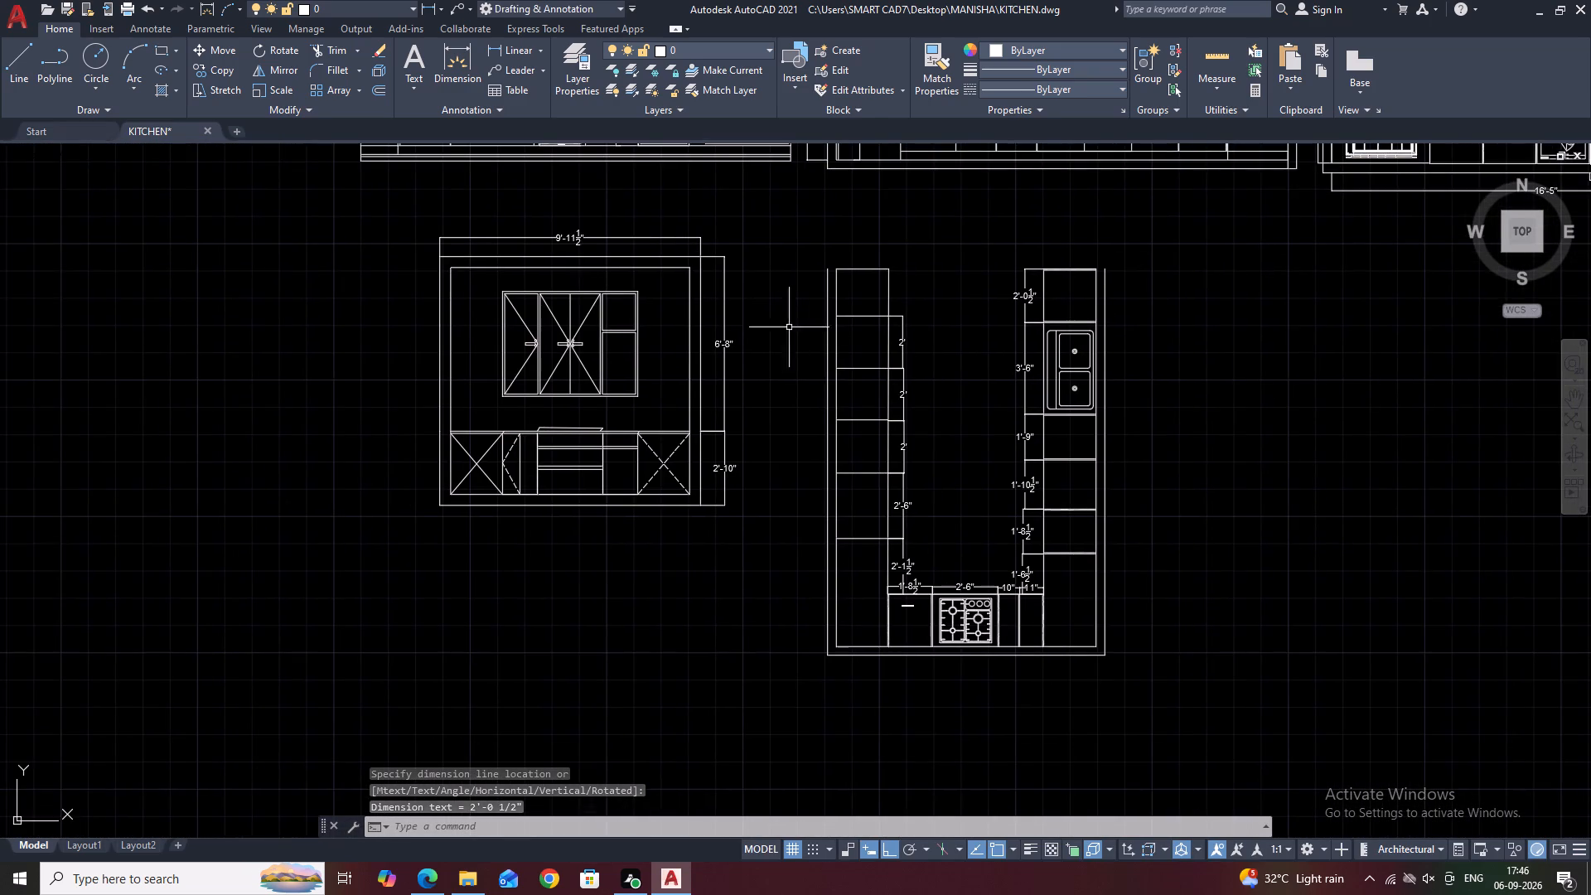
middle_drag(875, 317, 863, 371)
middle_drag(891, 335, 836, 394)
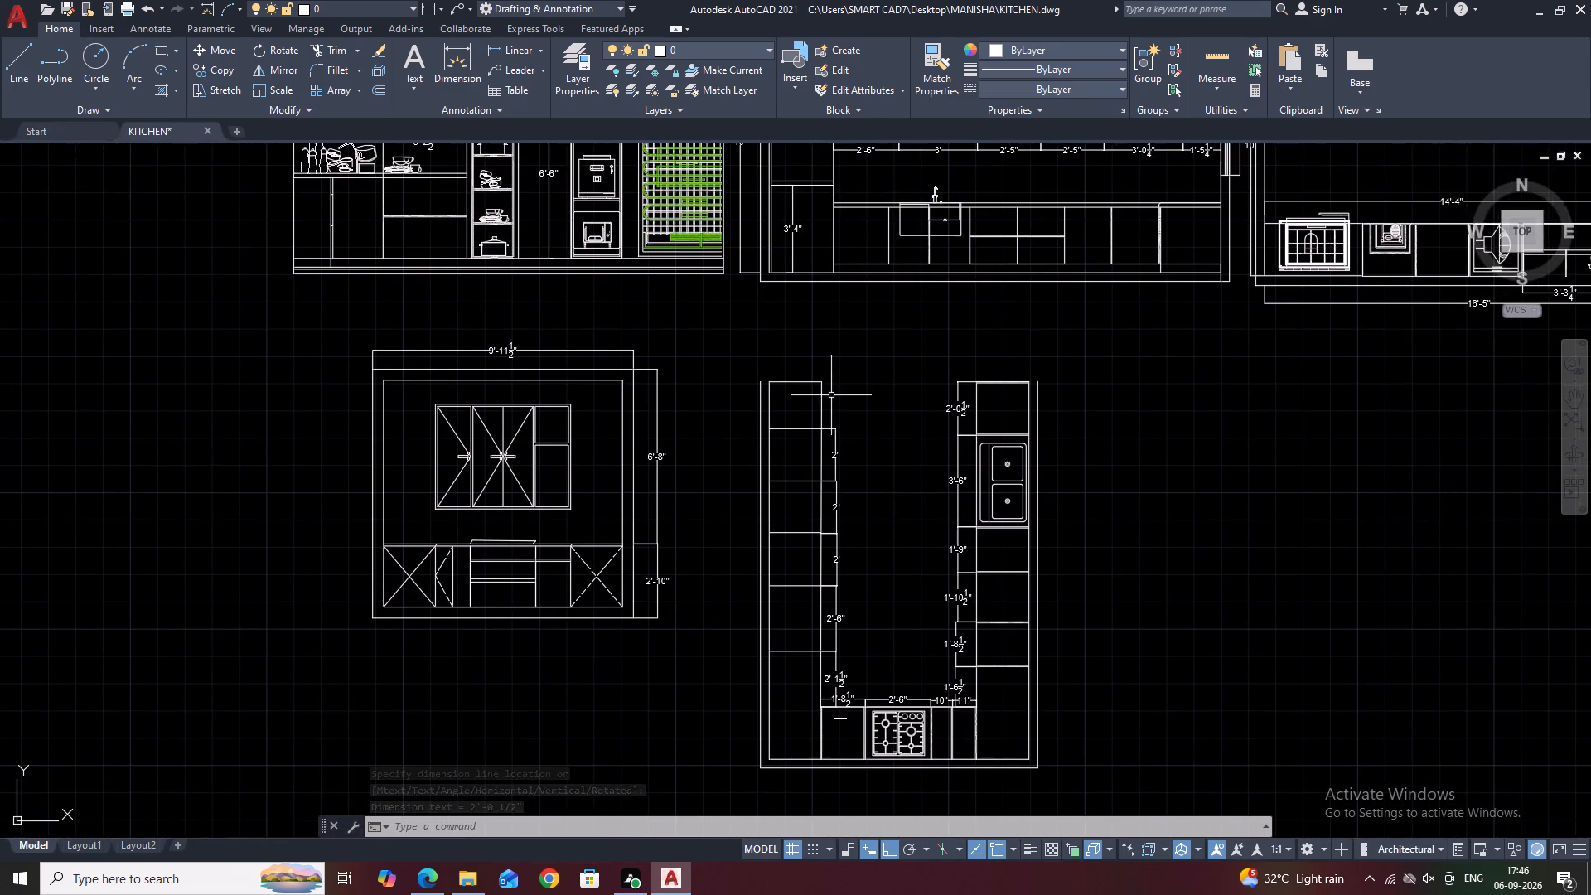
scroll(831, 395, down, 2)
scroll(821, 413, up, 2)
middle_drag(916, 365, 911, 389)
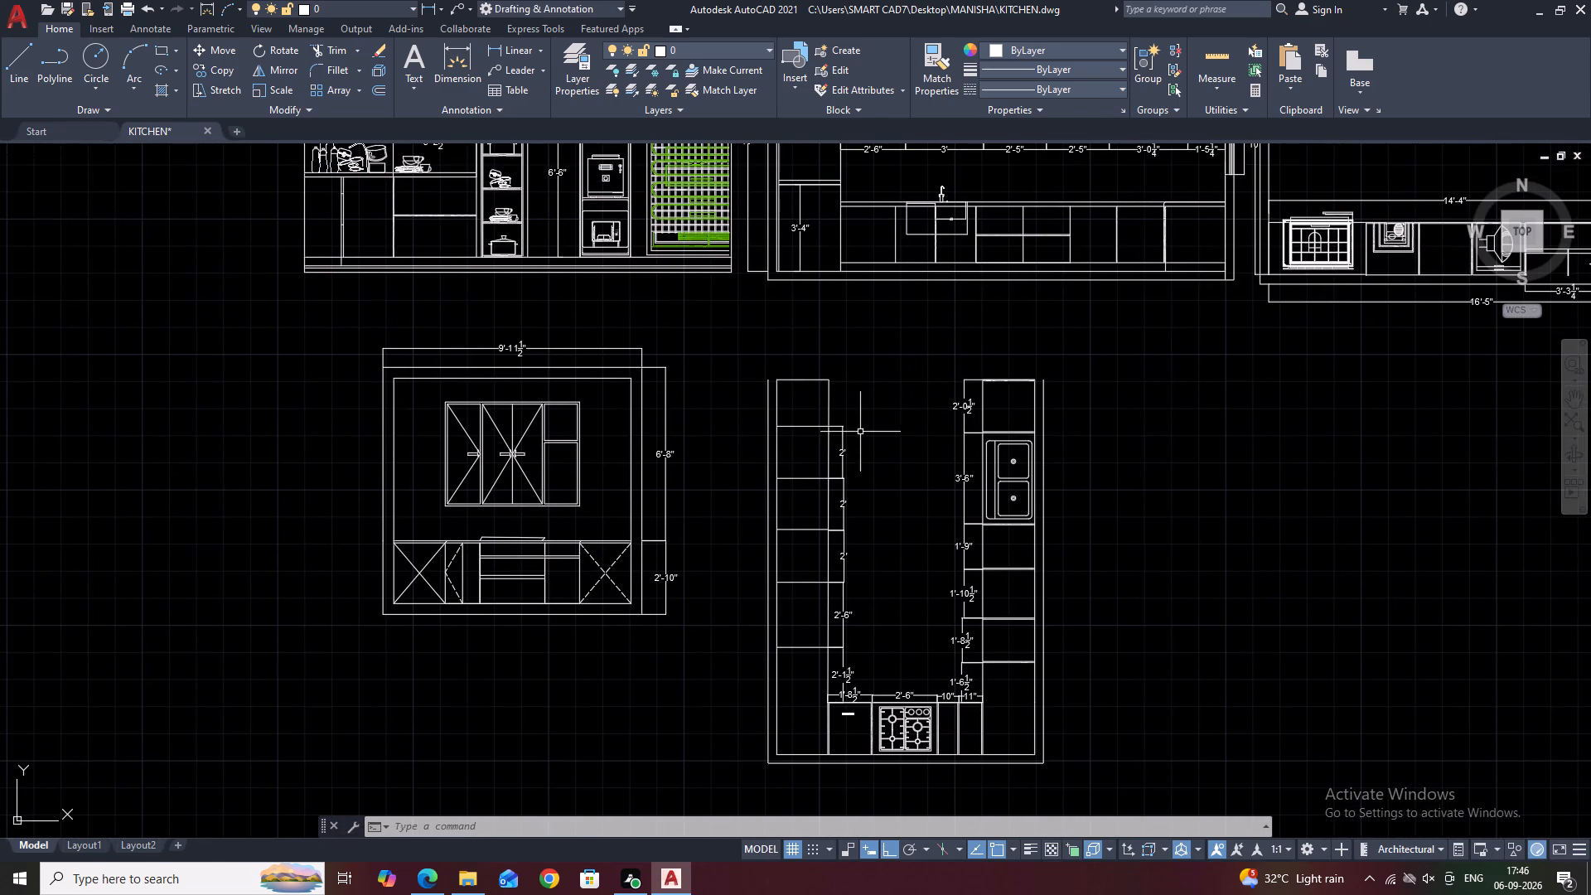
middle_drag(840, 409, 840, 425)
scroll(814, 426, up, 2)
middle_drag(720, 344, 727, 389)
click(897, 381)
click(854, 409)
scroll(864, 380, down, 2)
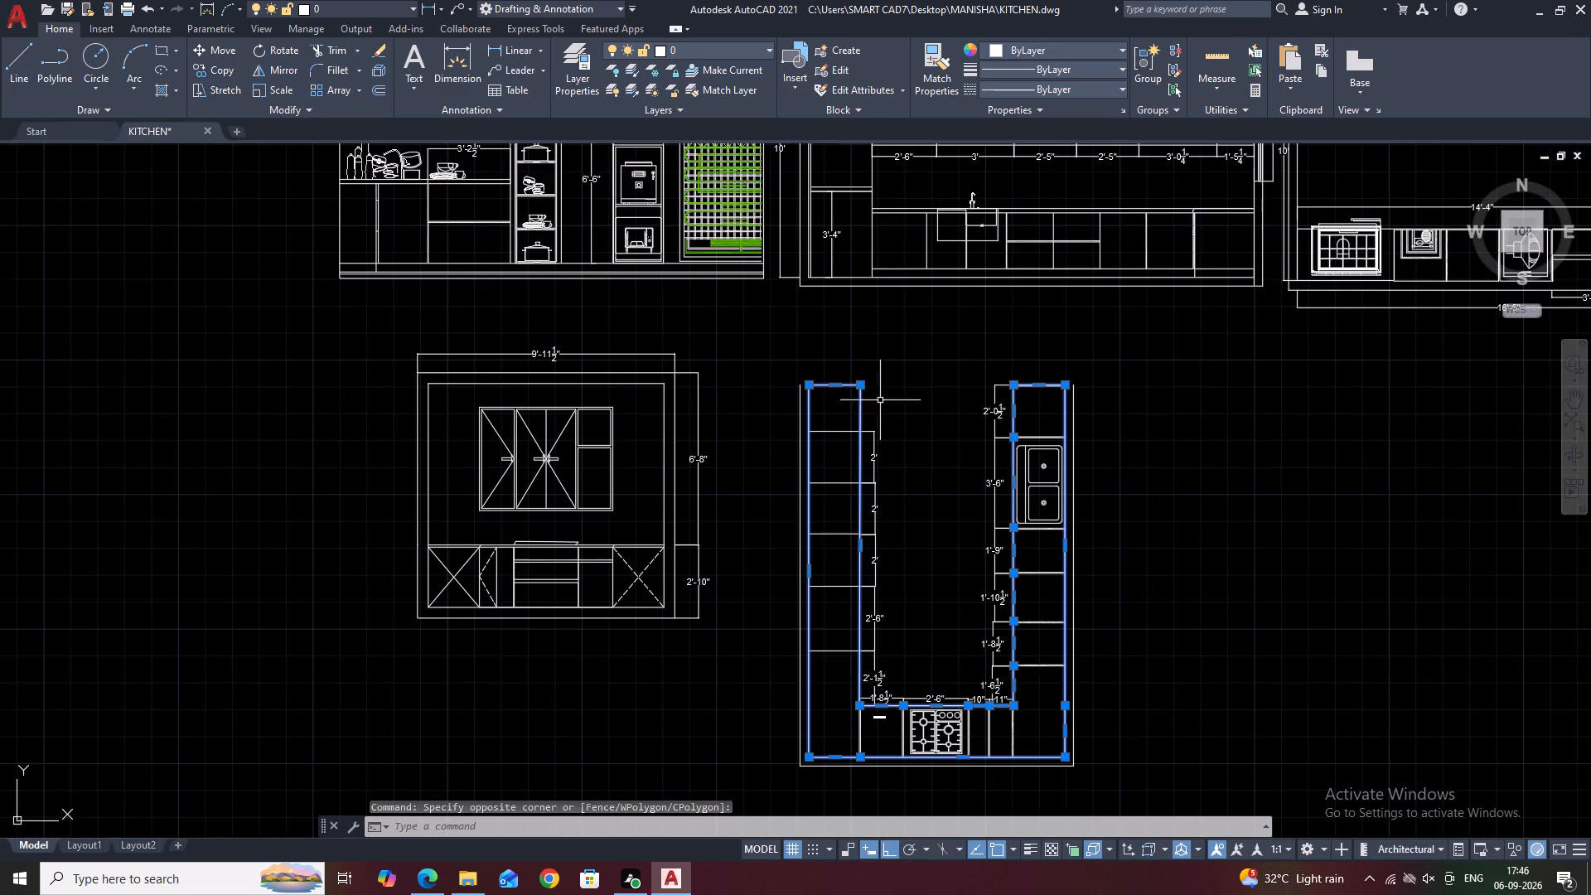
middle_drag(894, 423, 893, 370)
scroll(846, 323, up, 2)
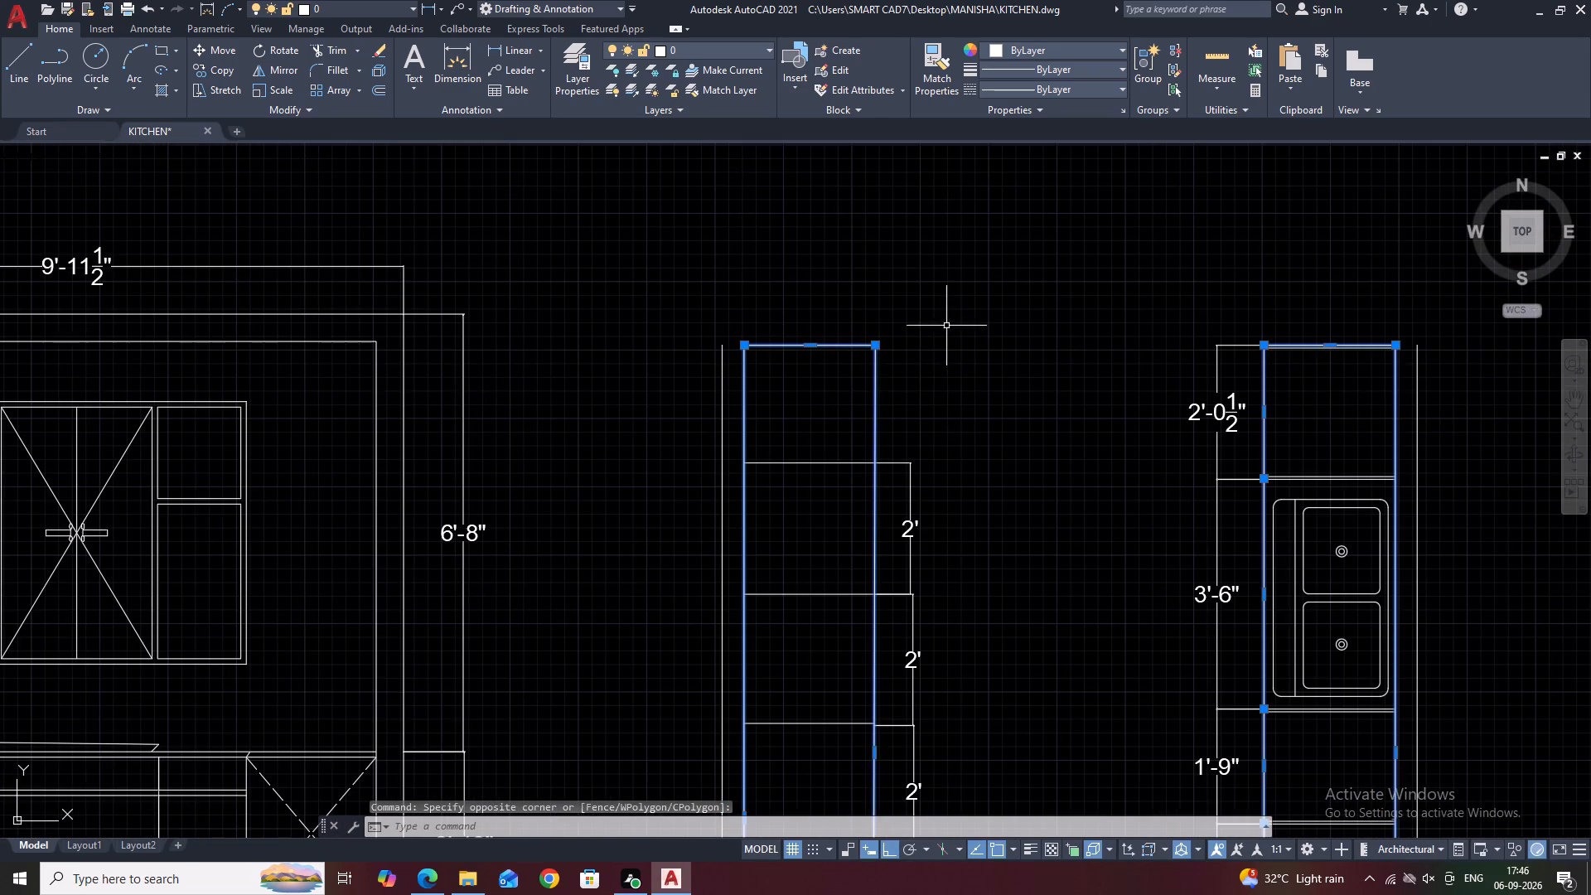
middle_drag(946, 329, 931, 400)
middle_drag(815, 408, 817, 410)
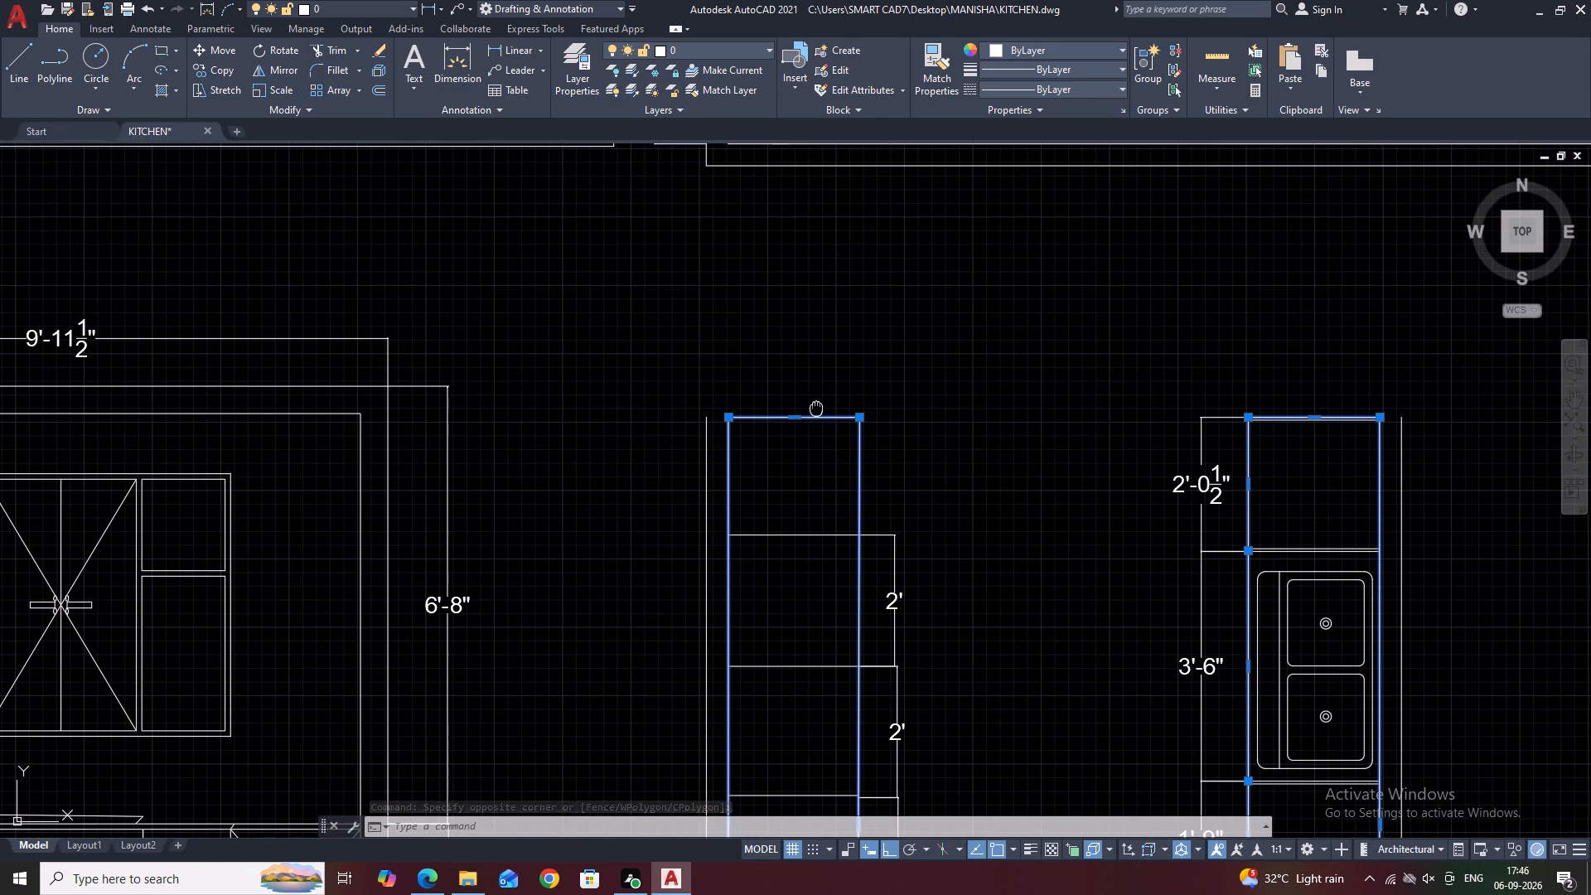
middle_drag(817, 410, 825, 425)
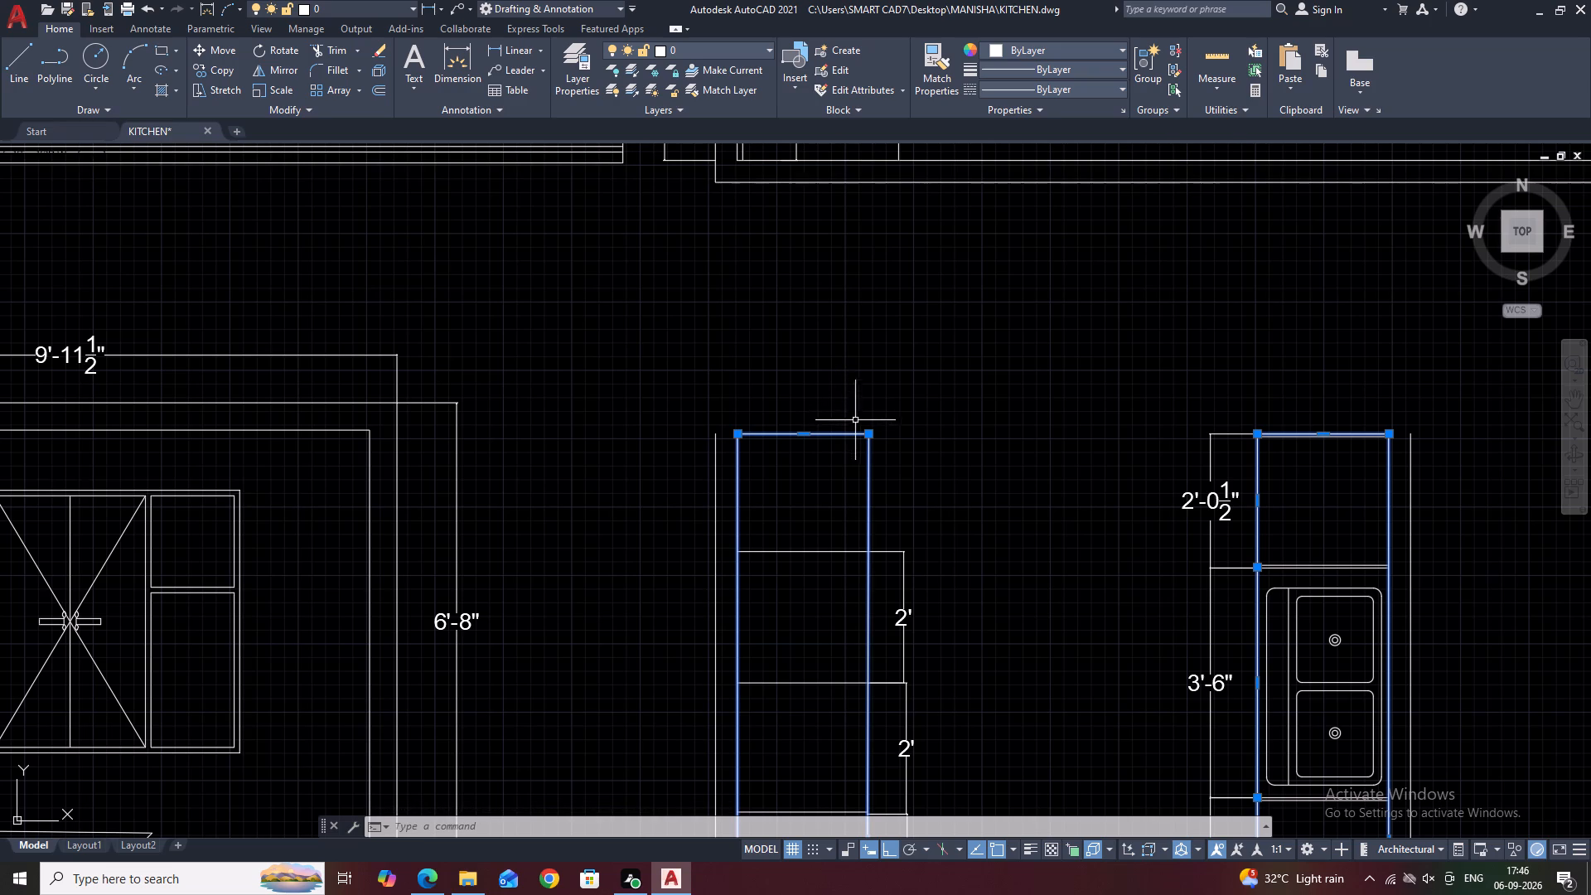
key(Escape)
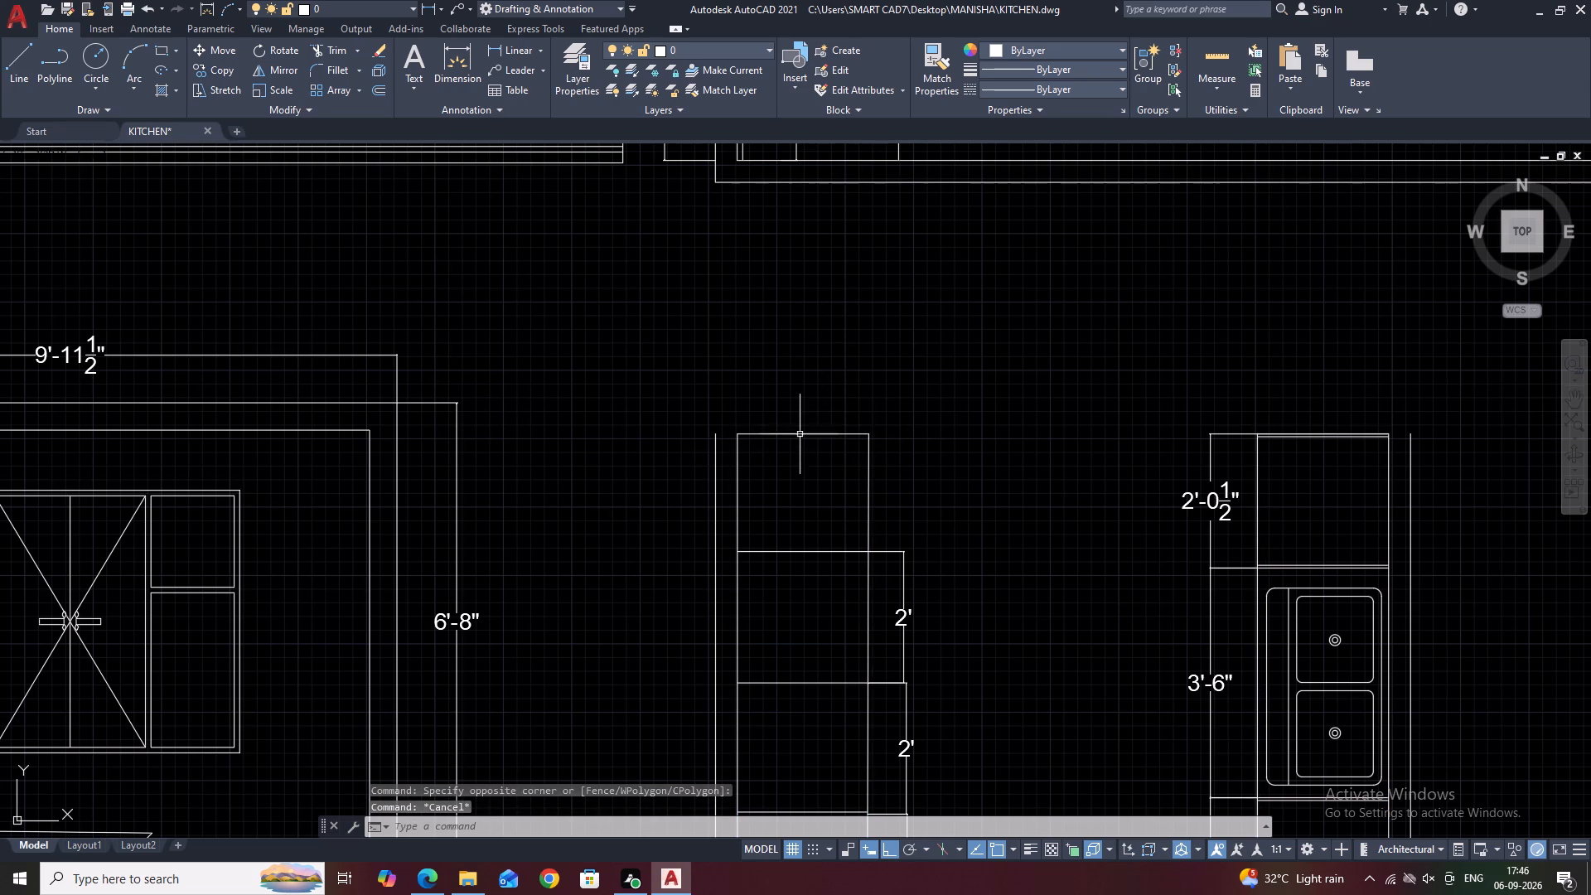
Stretch the open end of the counter outline on the run opposite the sink outward by 1'.
click(807, 431)
click(798, 447)
middle_drag(833, 394, 829, 434)
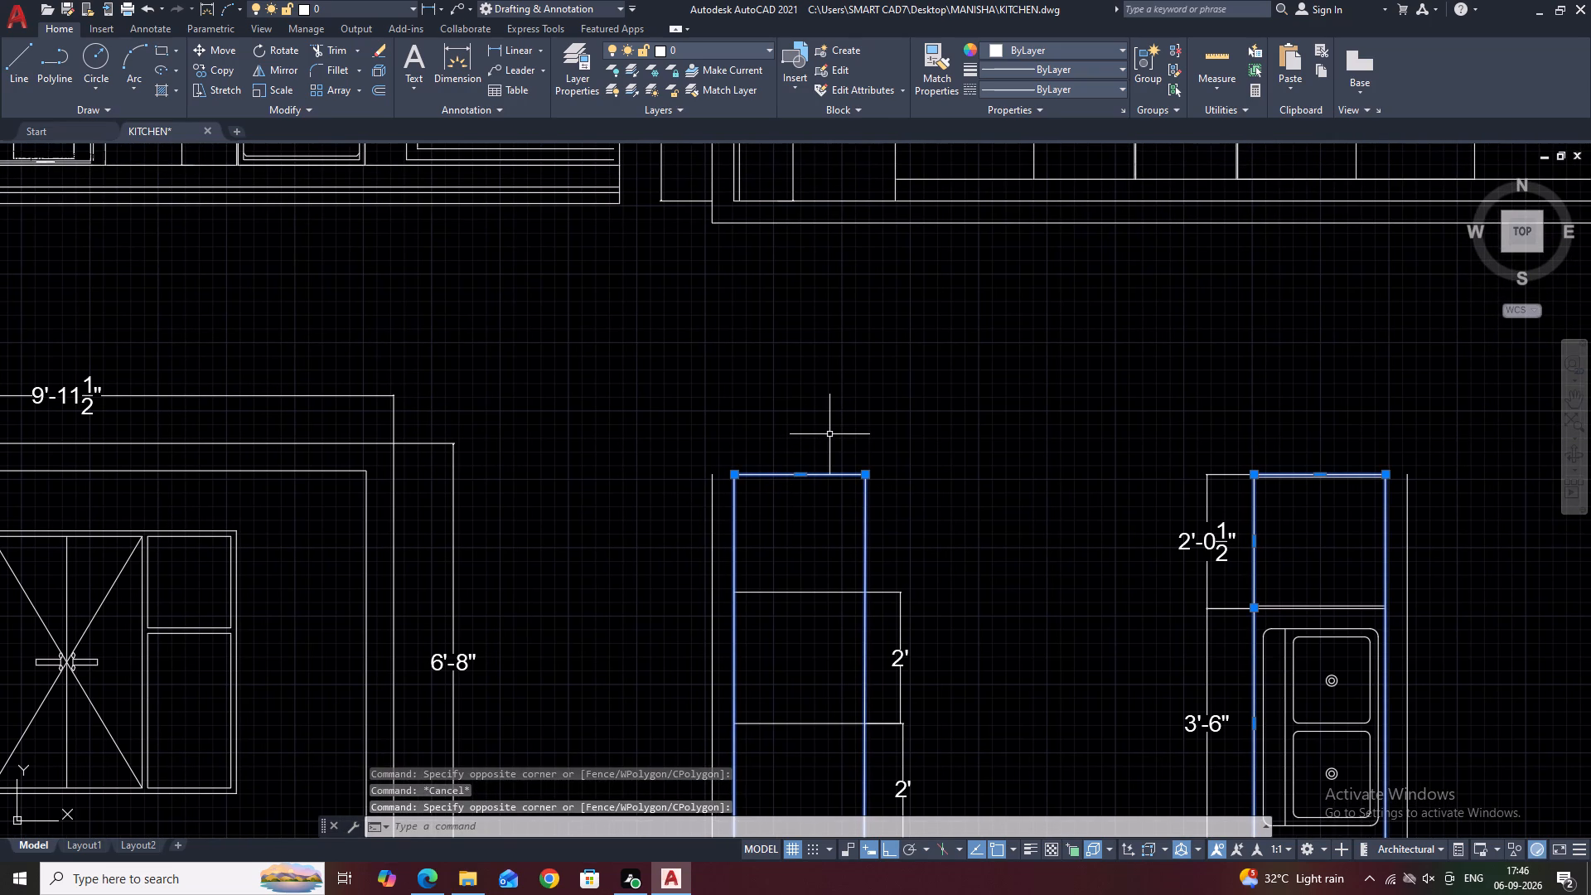
click(800, 474)
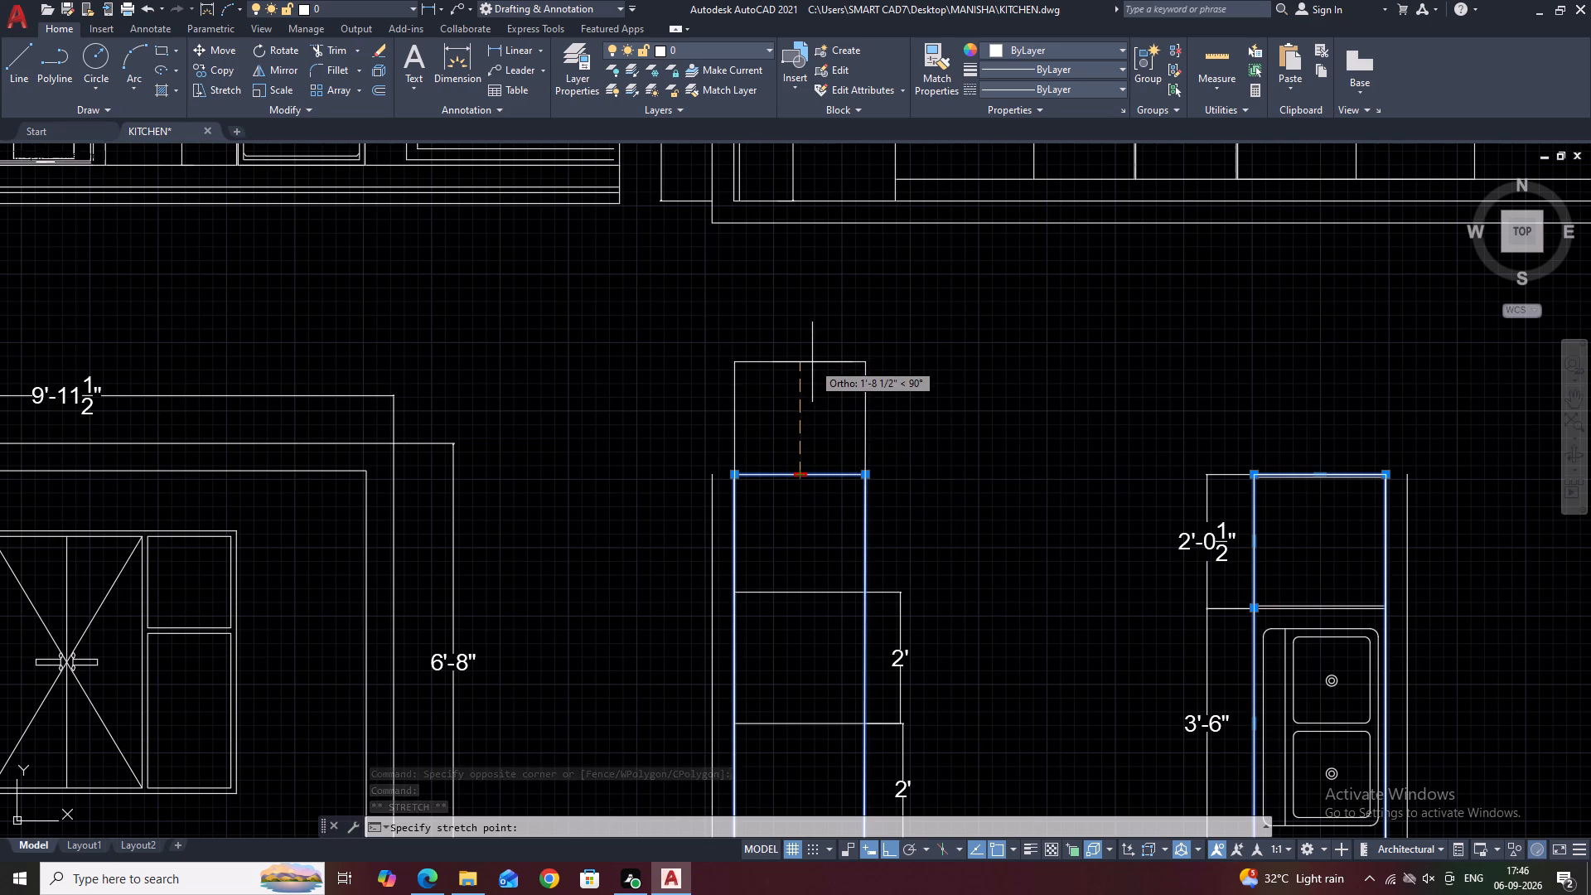
text(1')
key(Return)
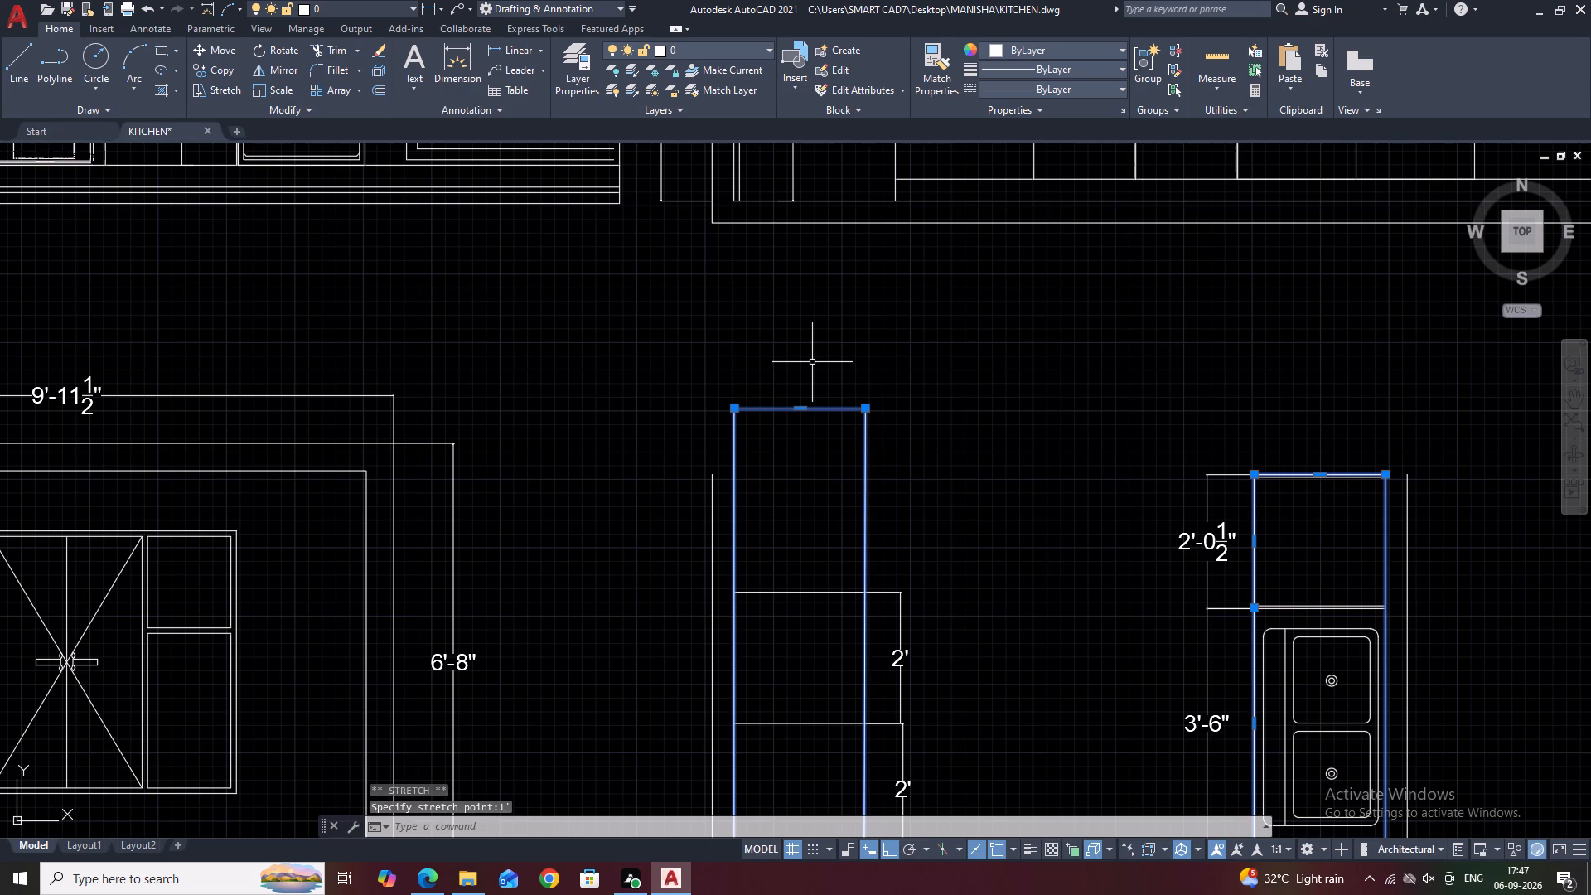
key(Escape)
Draw a line across the counter along the last 2' bay's outer edge and offset it 2" toward the open end.
key(l)
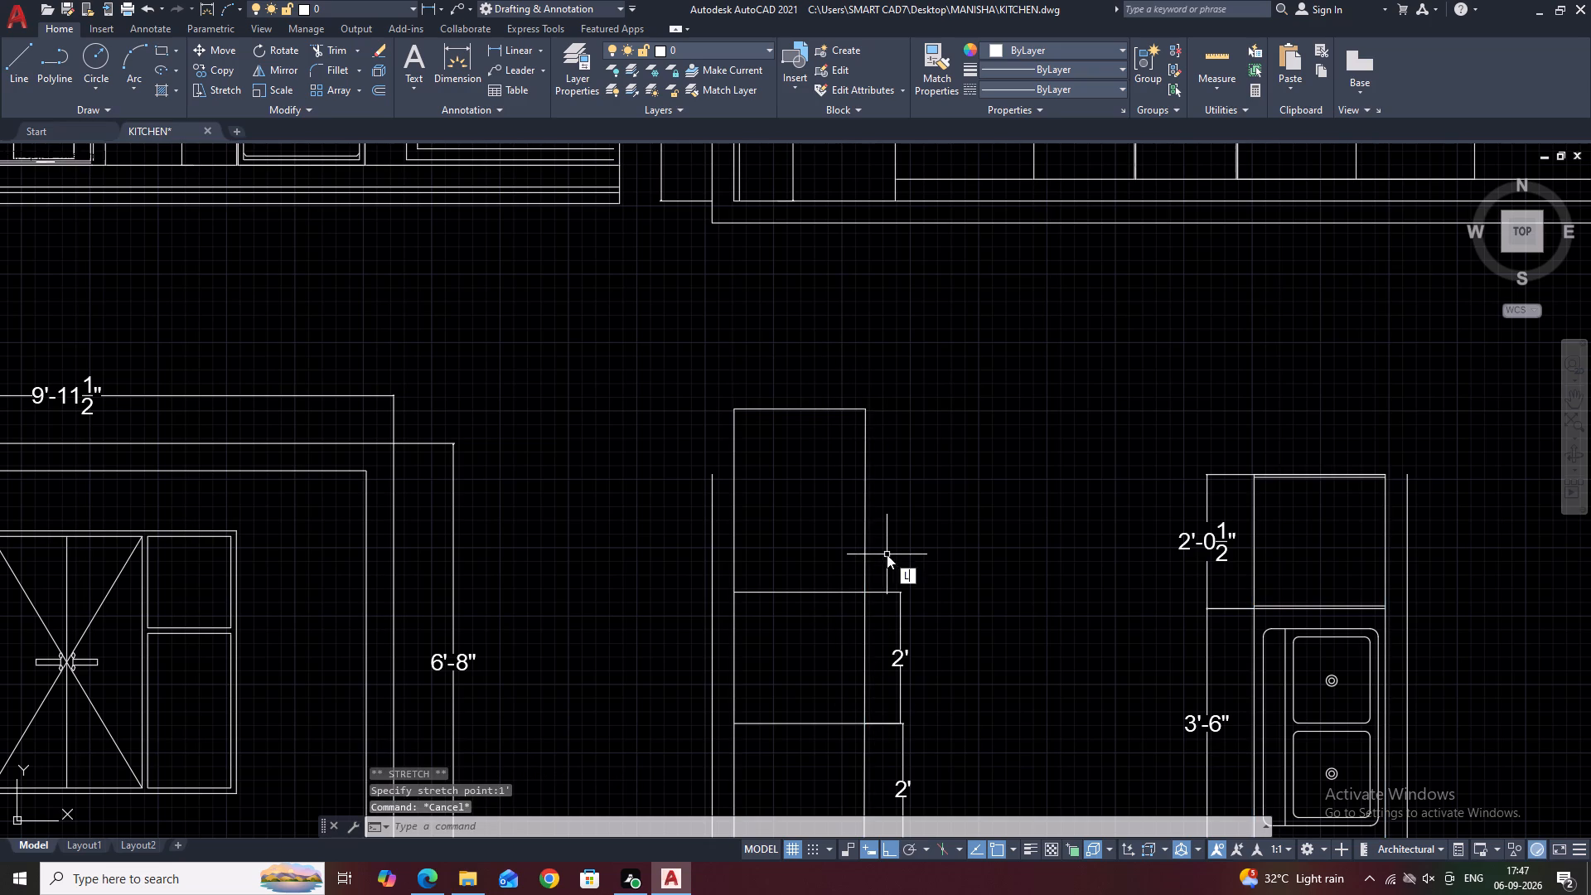
key(space)
click(867, 595)
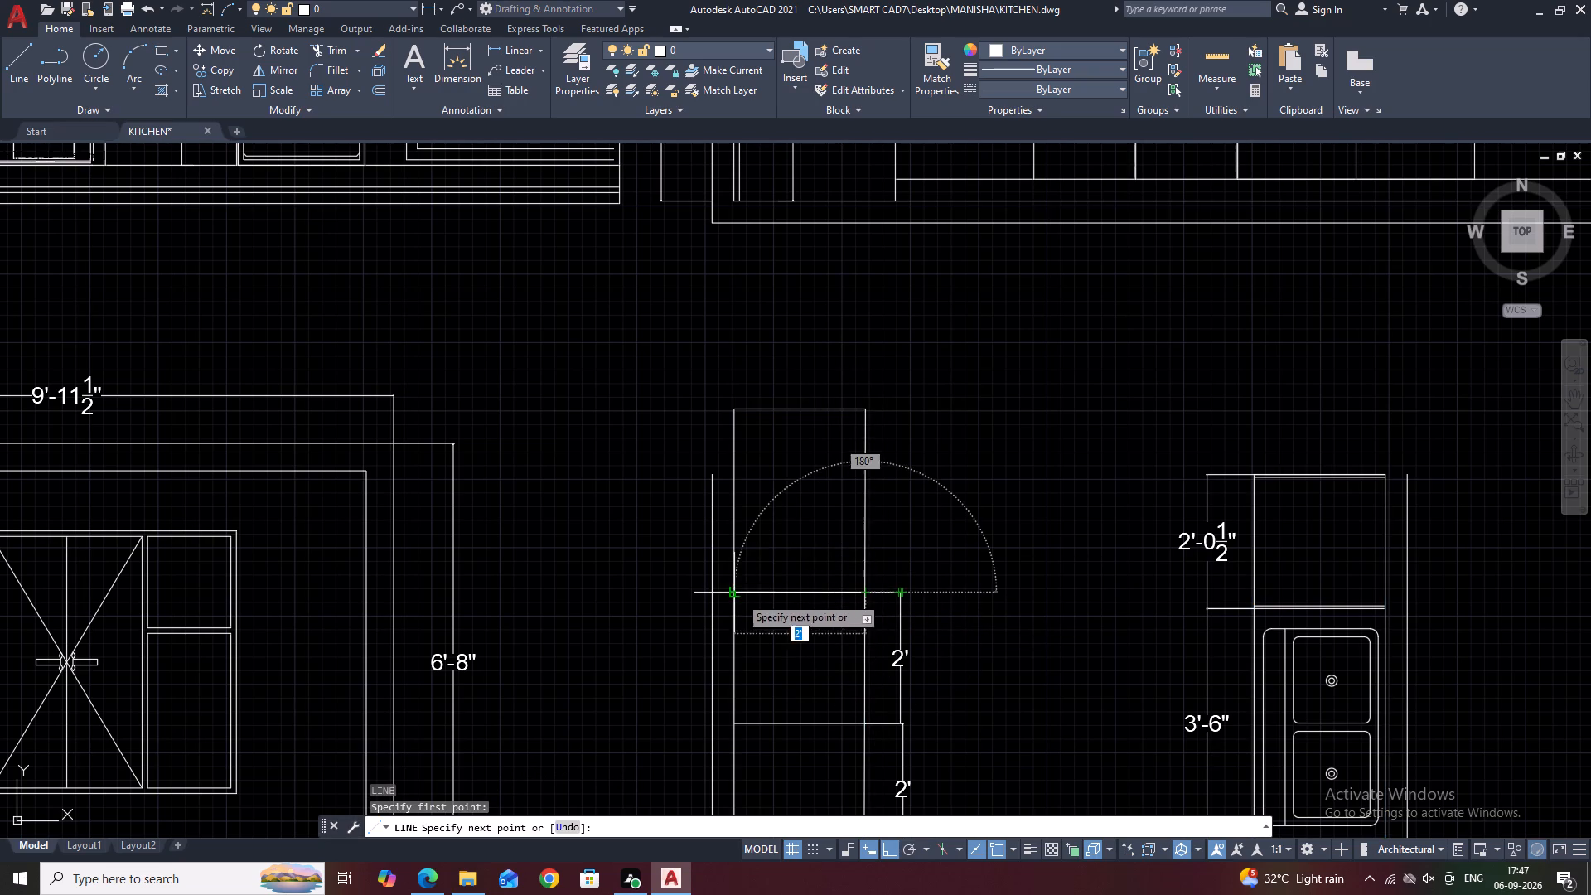
click(739, 596)
key(Escape)
click(760, 591)
key(o)
key(space)
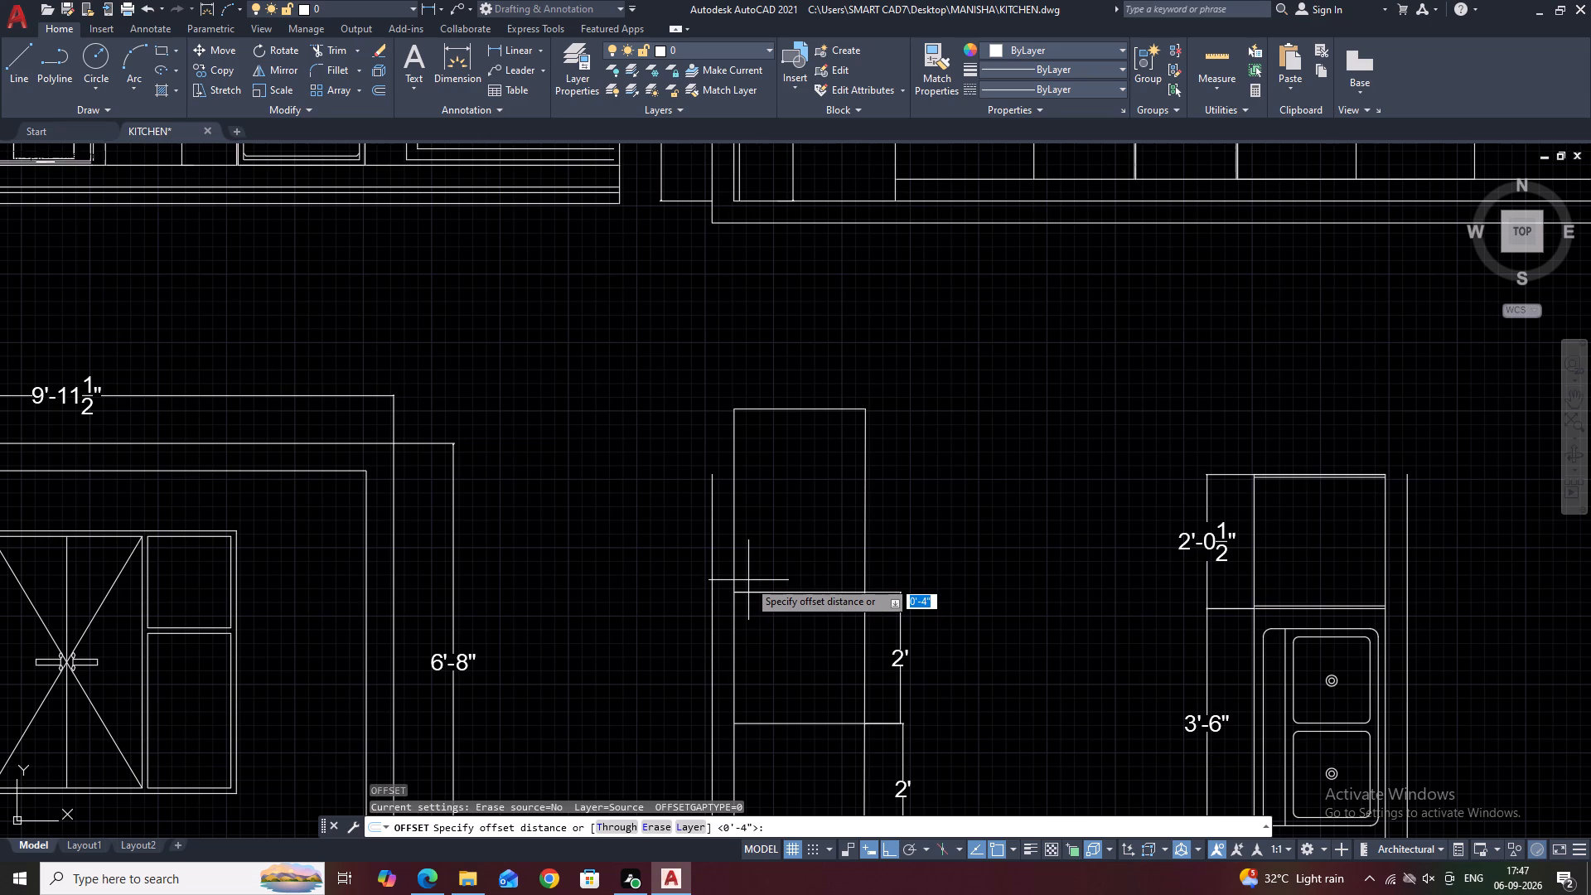
key(2)
key(Return)
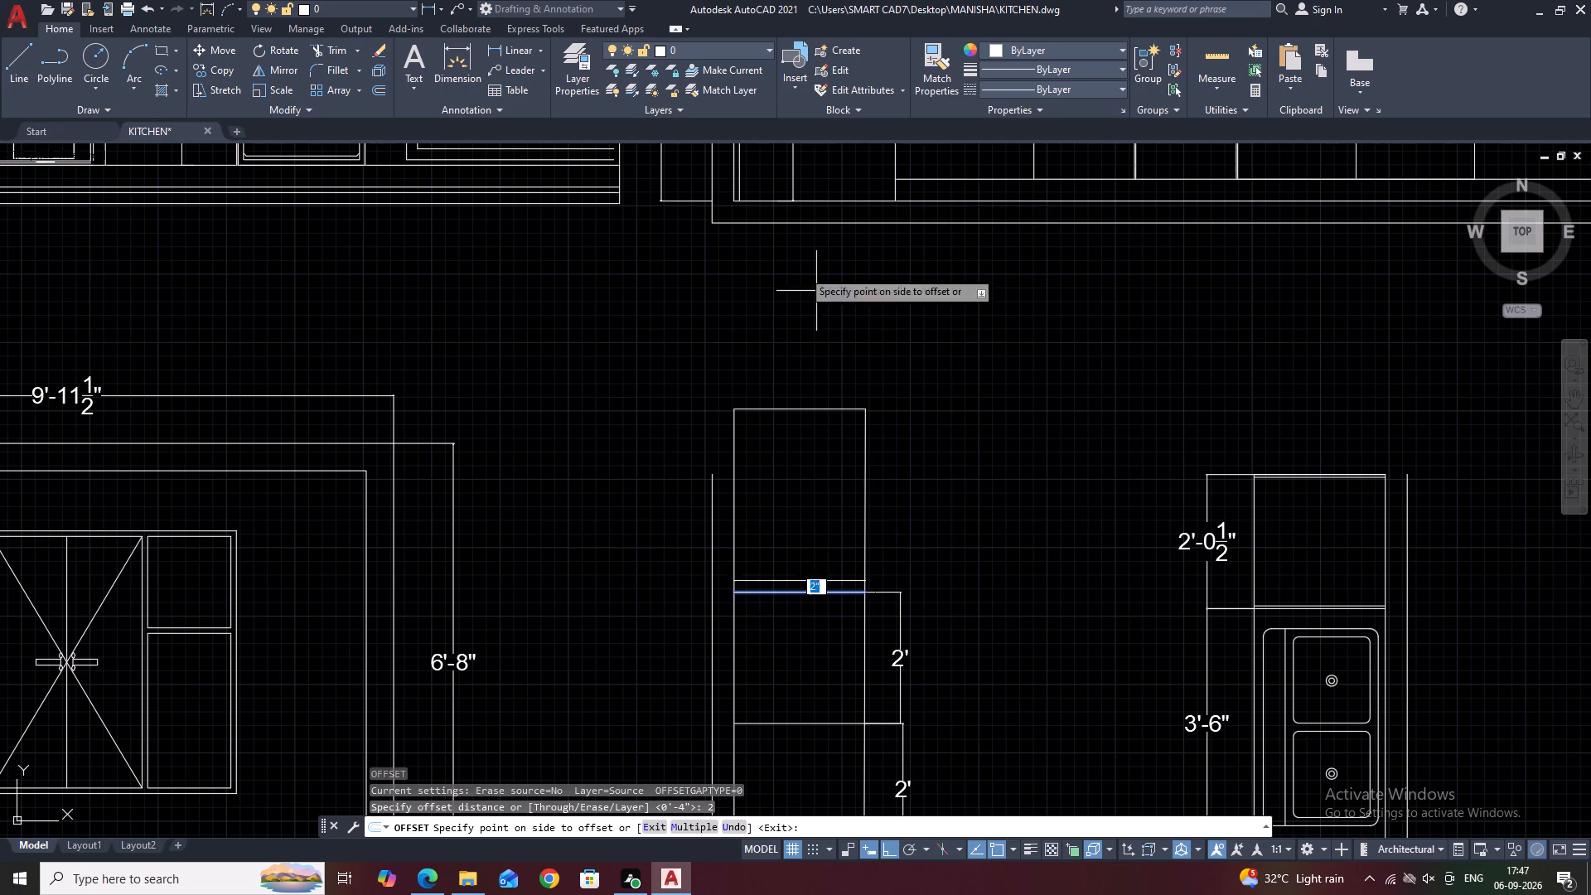
click(757, 451)
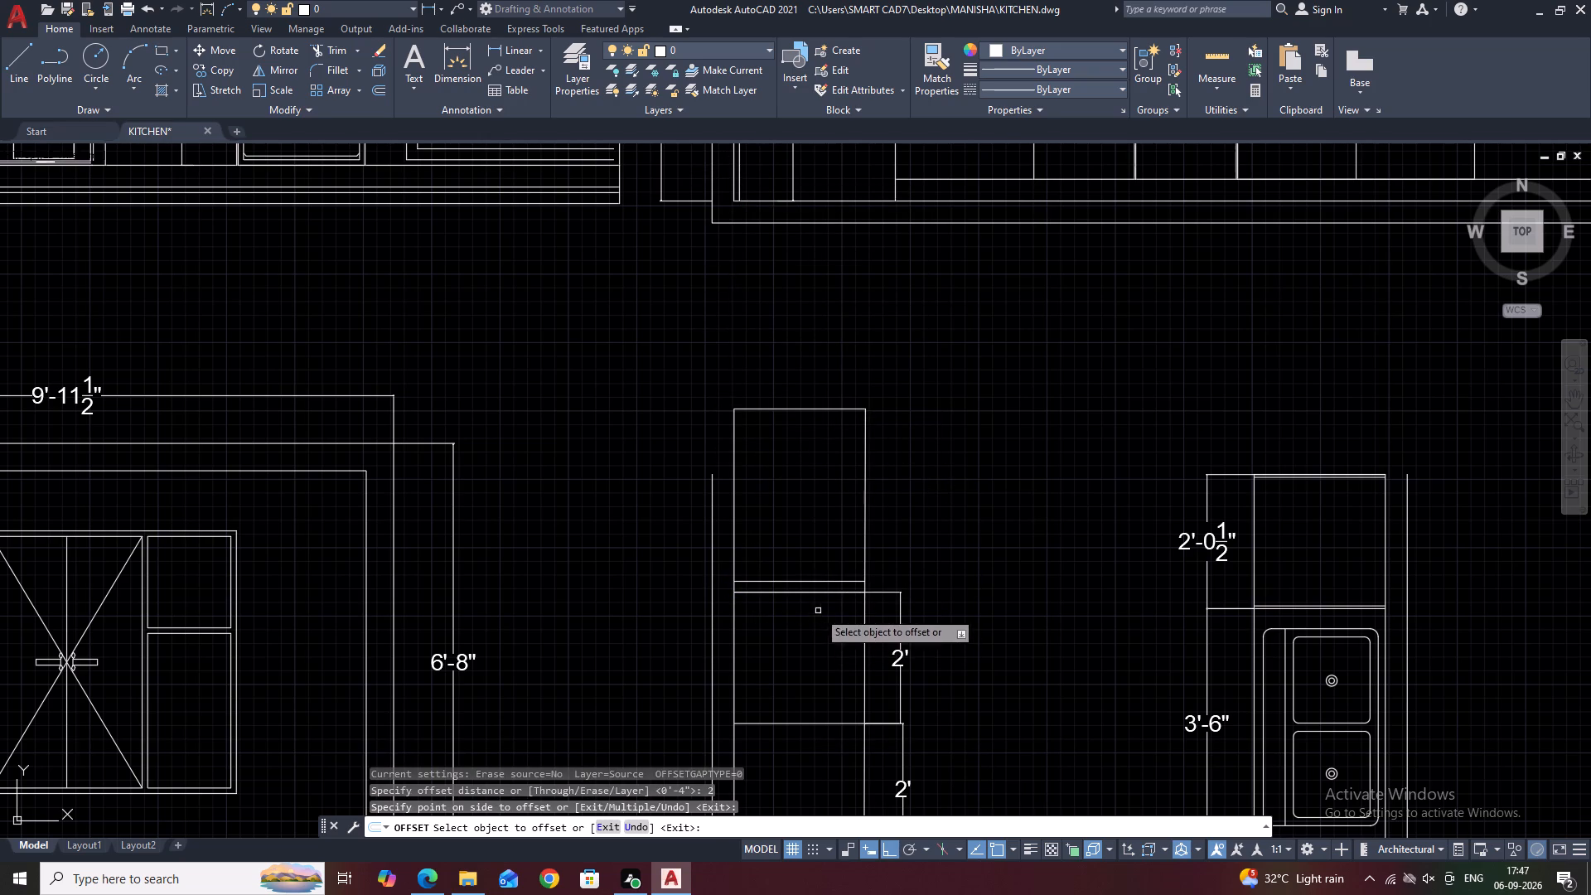
key(Escape)
Trim the counter outline between the two crosswise lines, leaving a 2" gap that separates the end unit.
key(t)
key(space)
text(R)
key(space)
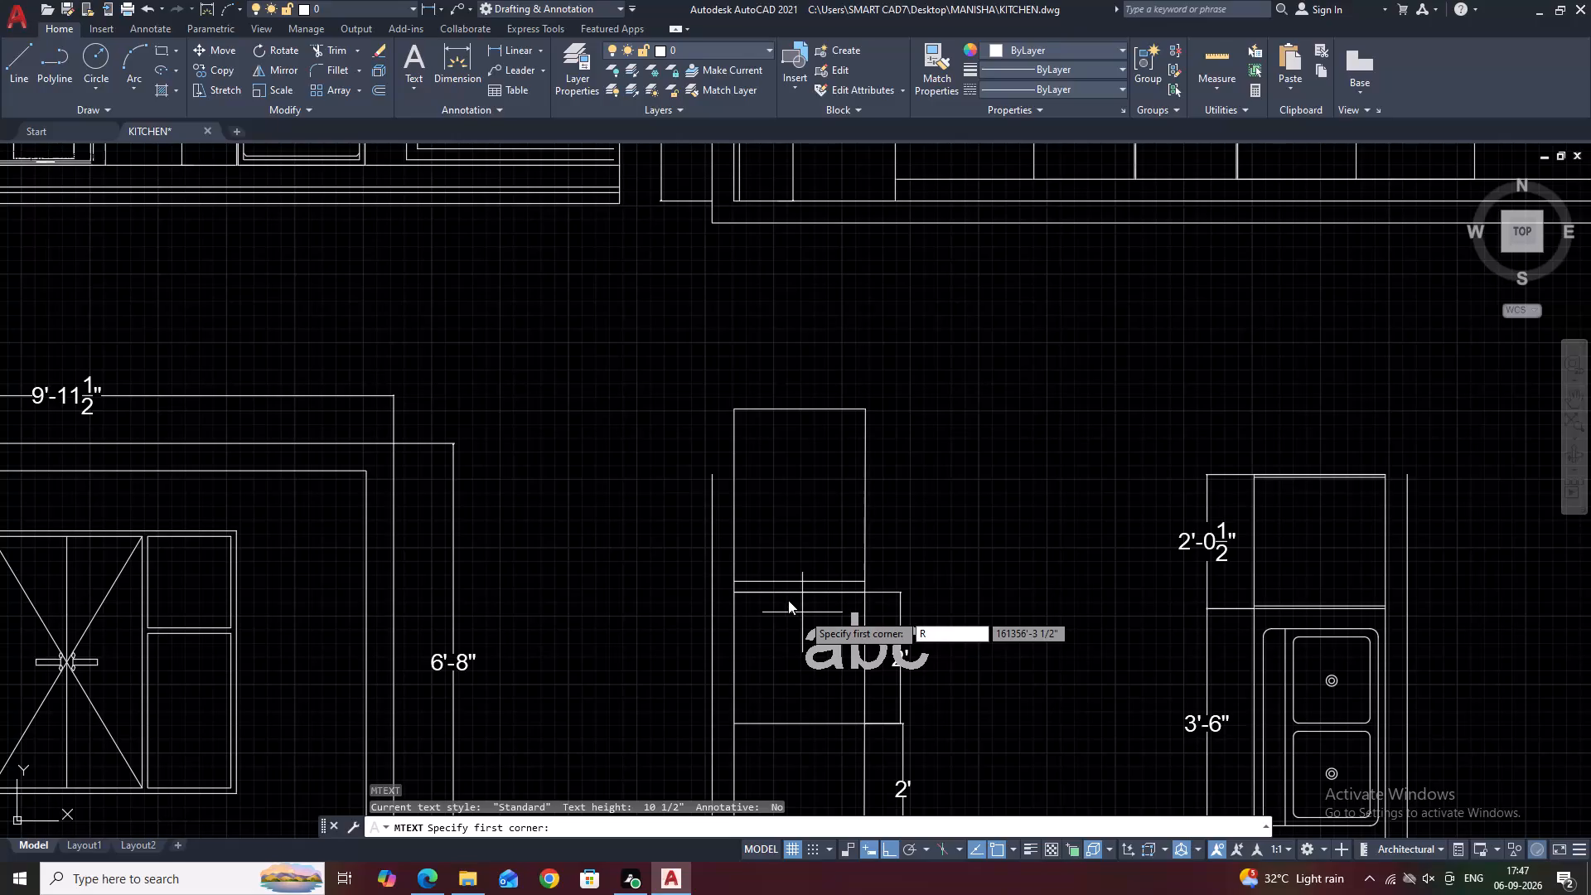
key(Escape)
text(TR)
key(space)
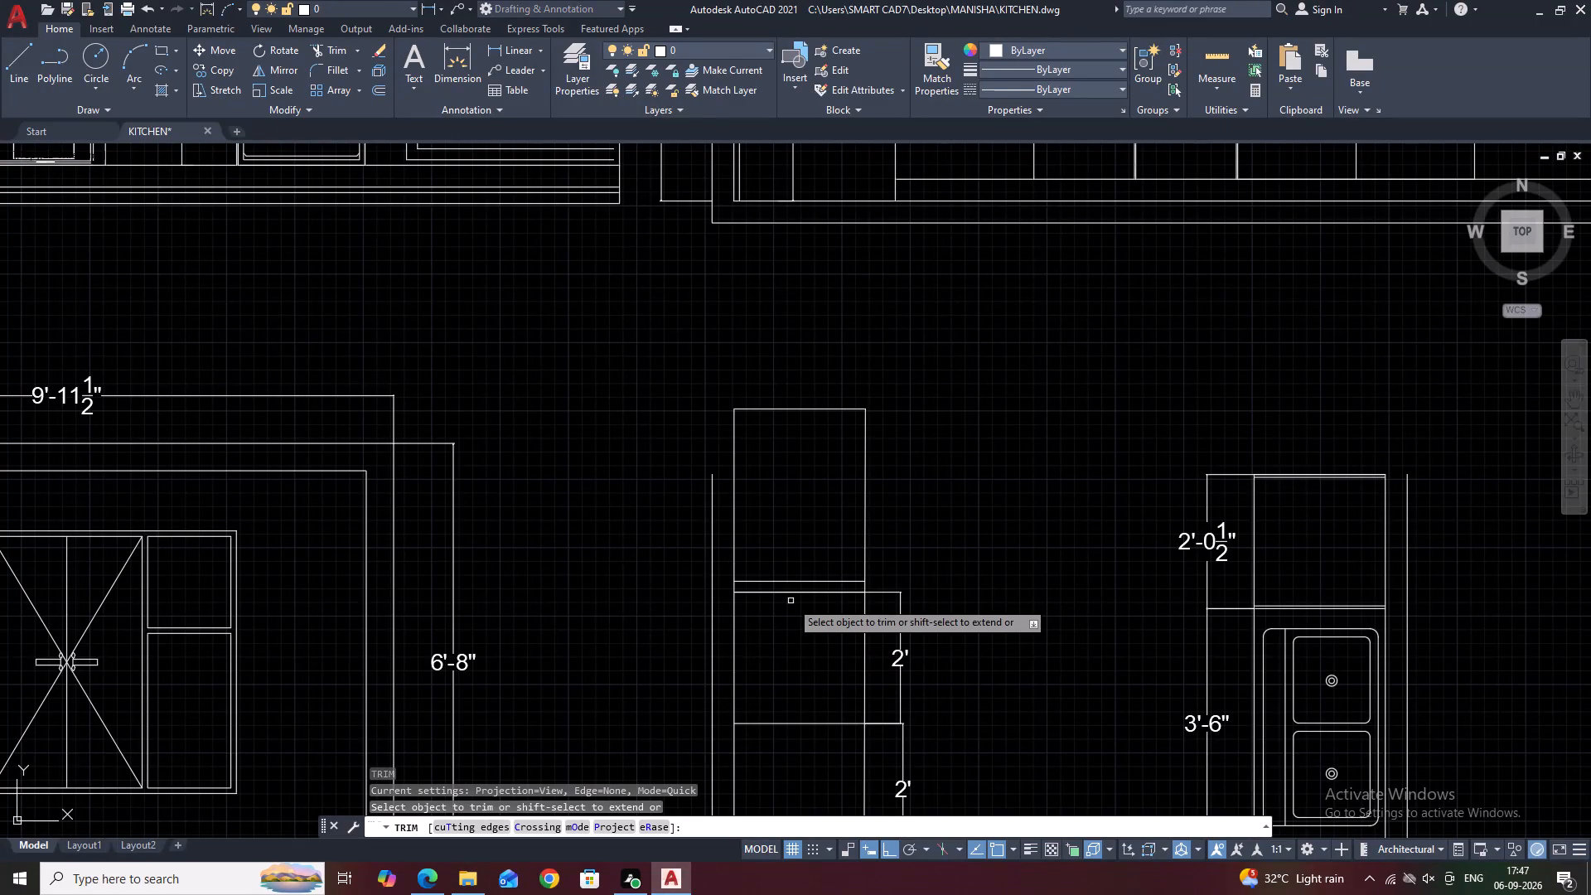
click(798, 591)
scroll(865, 594, up, 2)
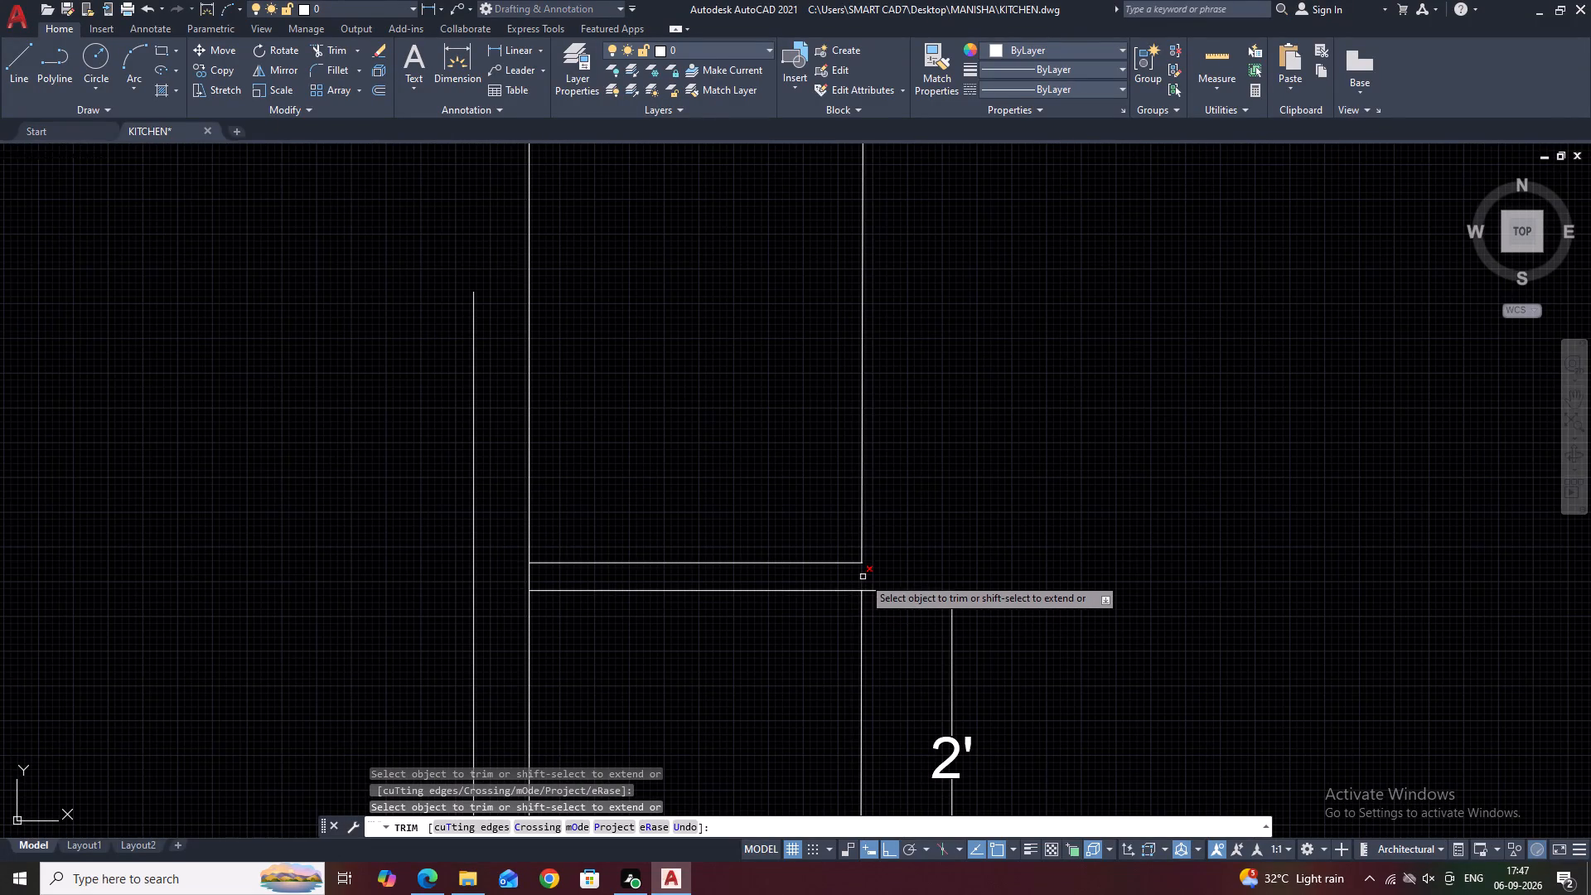
click(863, 577)
click(529, 573)
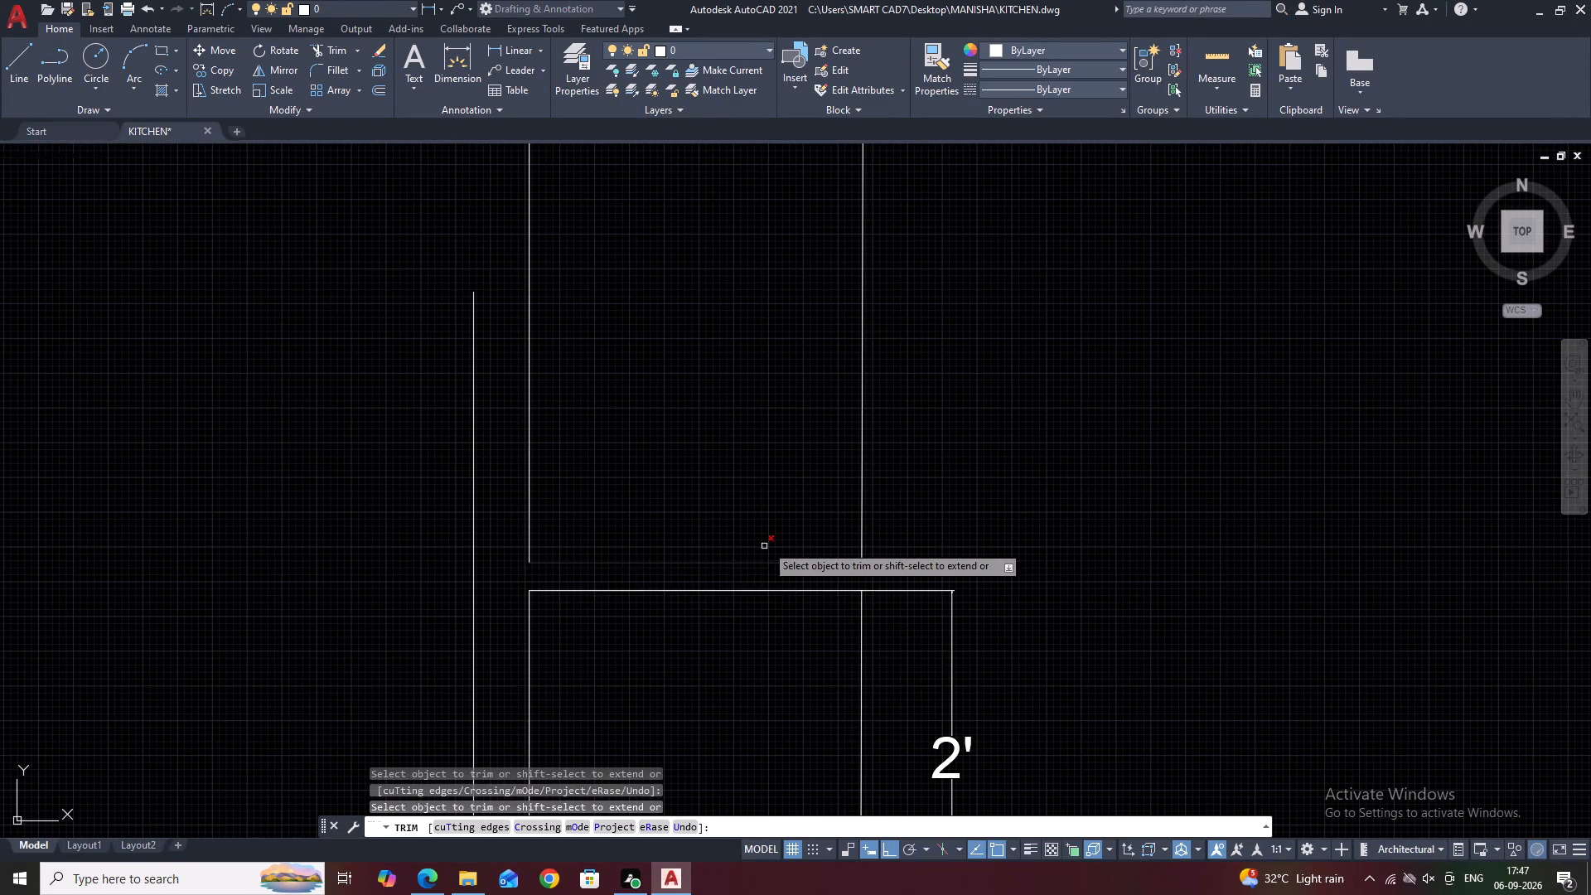
scroll(773, 539, down, 3)
key(Escape)
Stretch the outer wall line beside the end unit until it runs about 8" past the unit's outer edge.
middle_drag(793, 530, 829, 555)
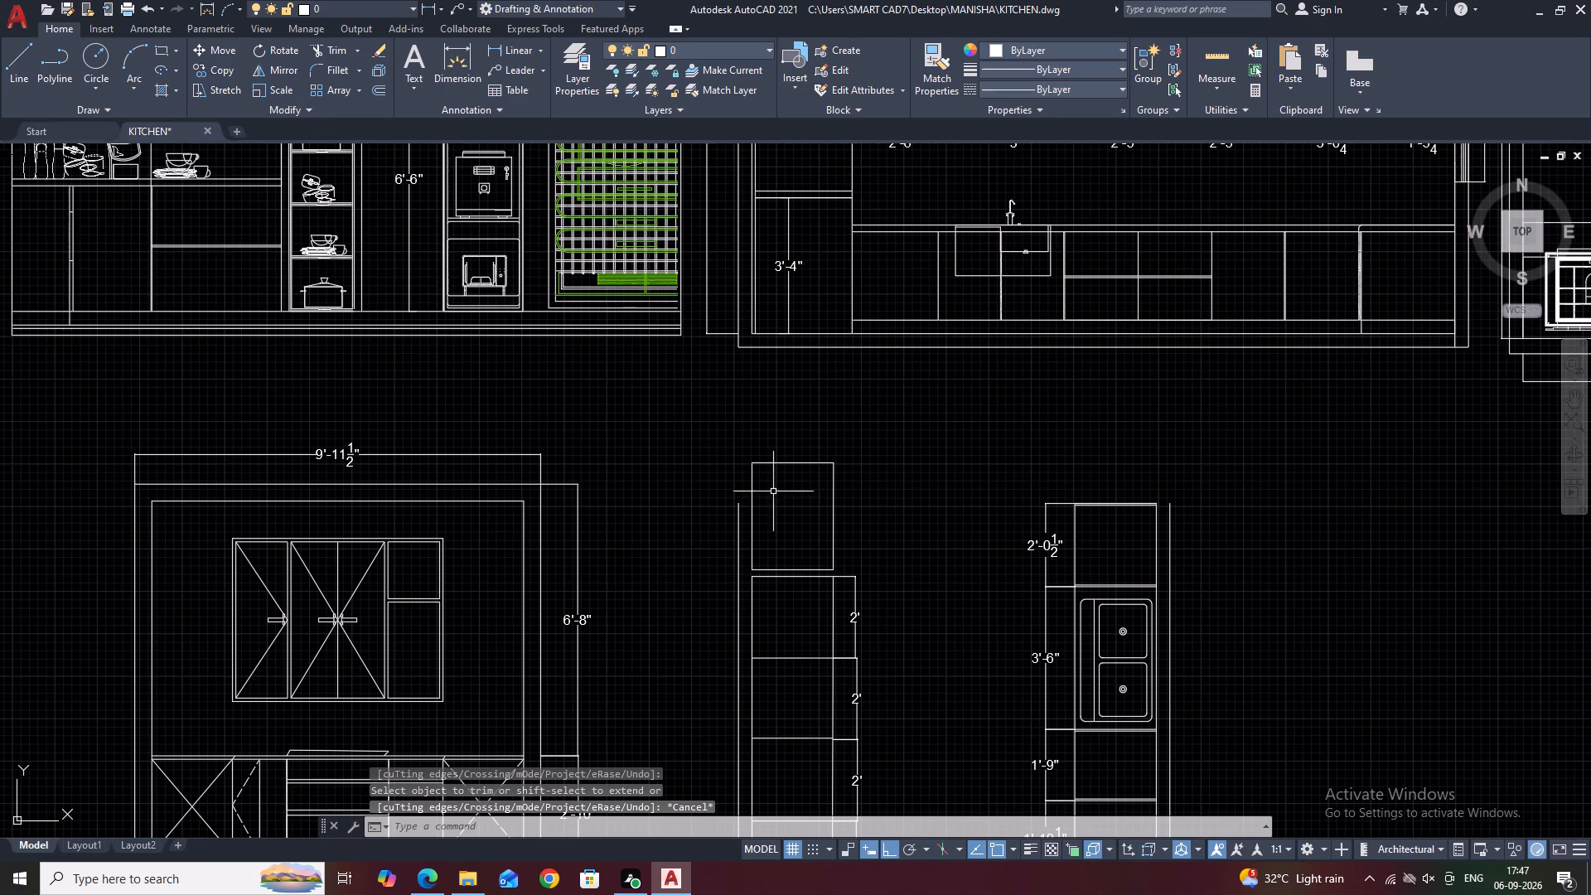
scroll(730, 534, up, 1)
click(744, 516)
click(735, 496)
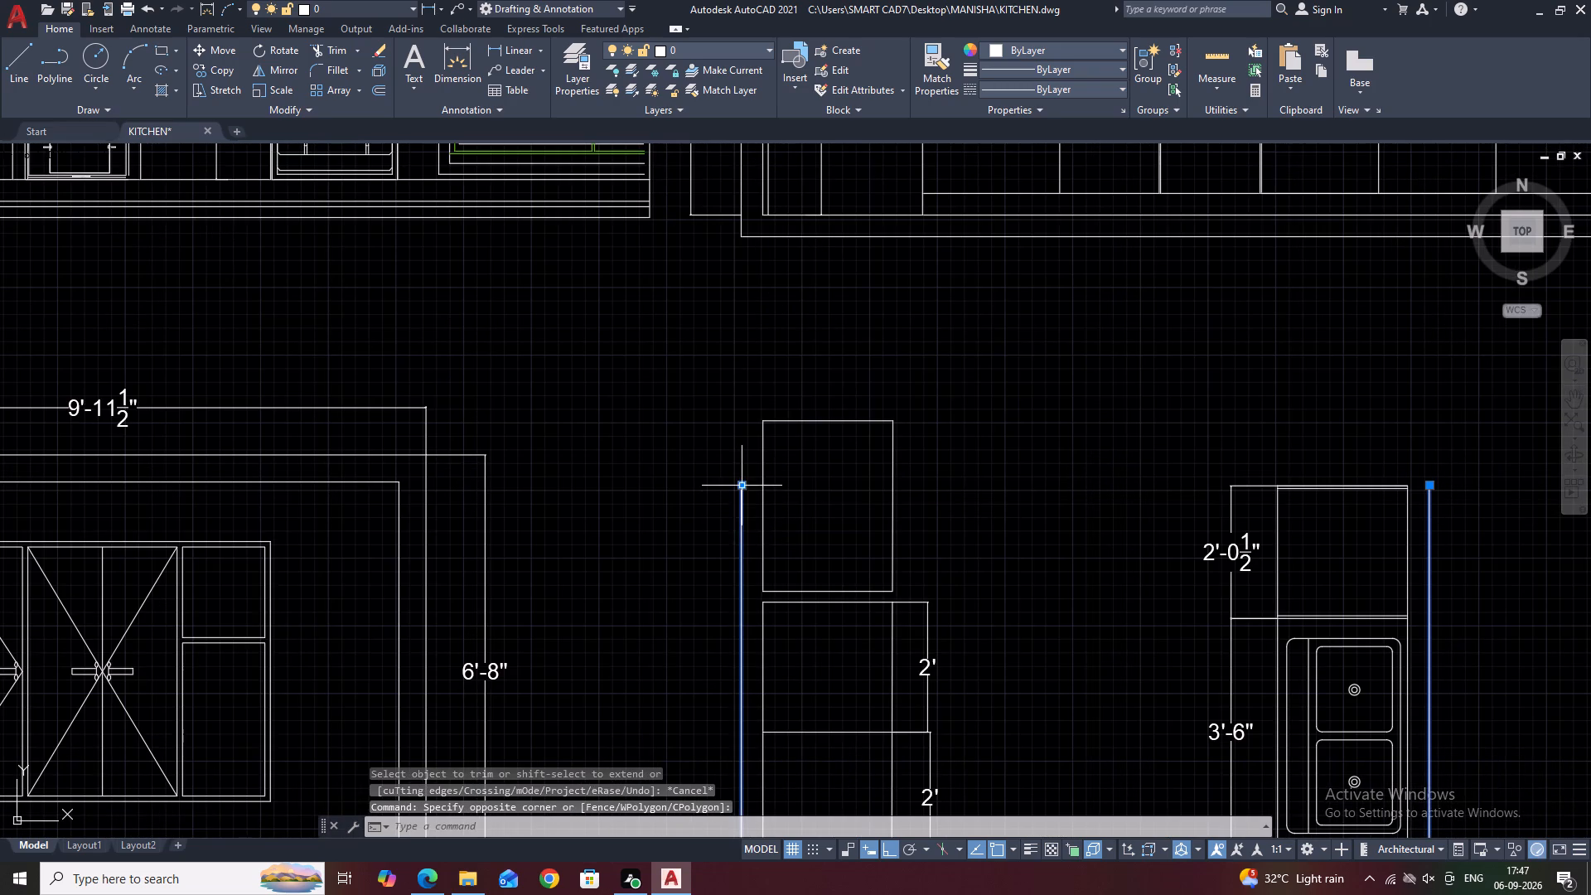
click(744, 489)
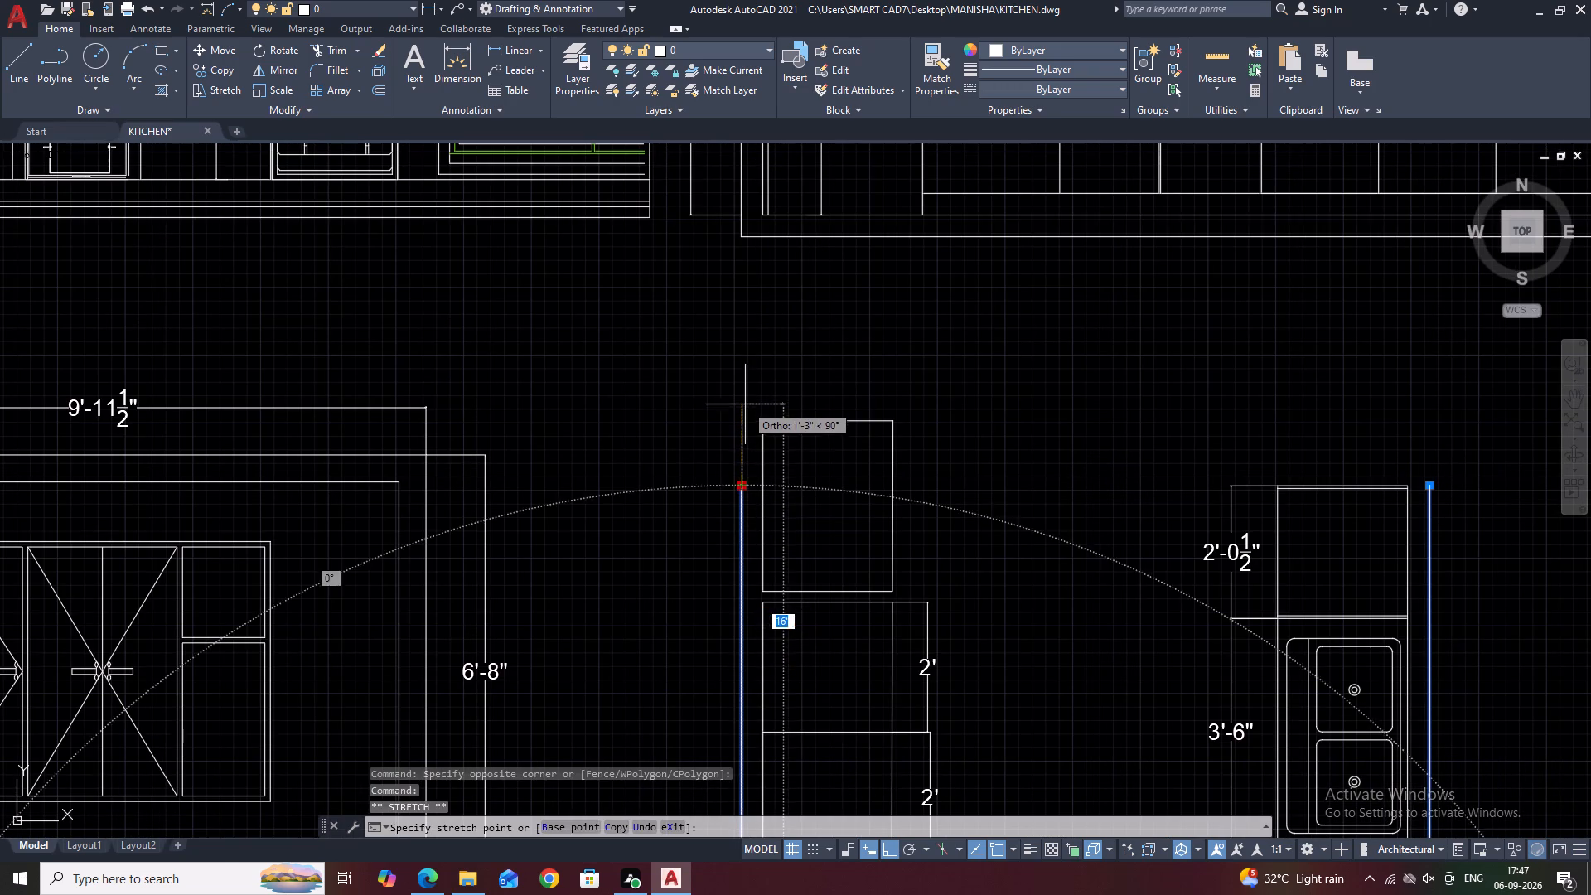
click(745, 414)
key(Escape)
middle_drag(849, 449, 907, 474)
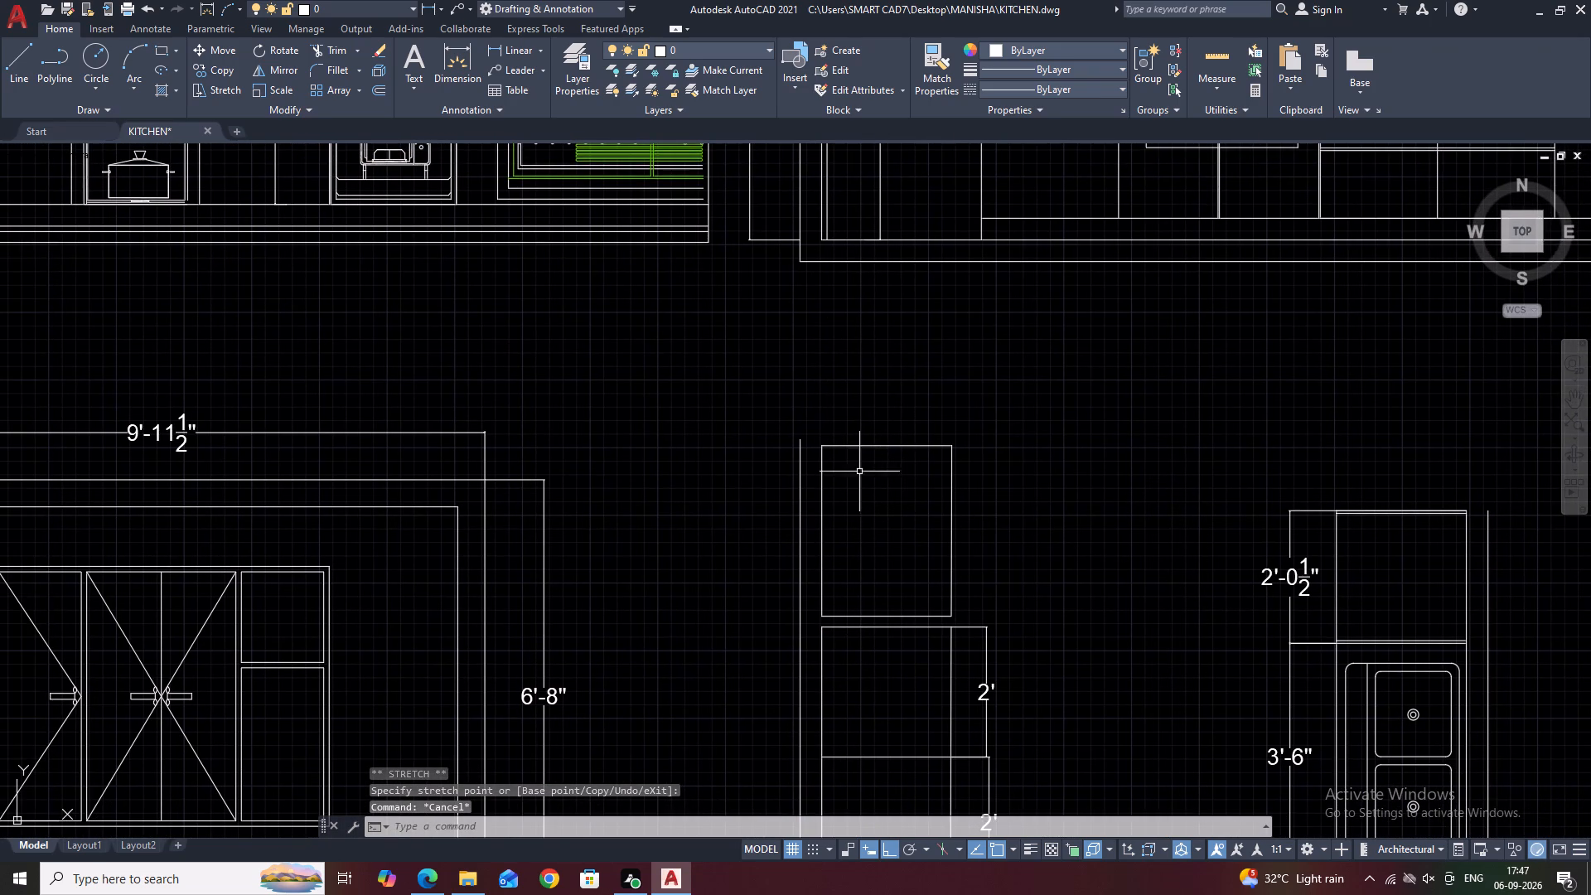
key(l)
key(space)
scroll(791, 443, up, 2)
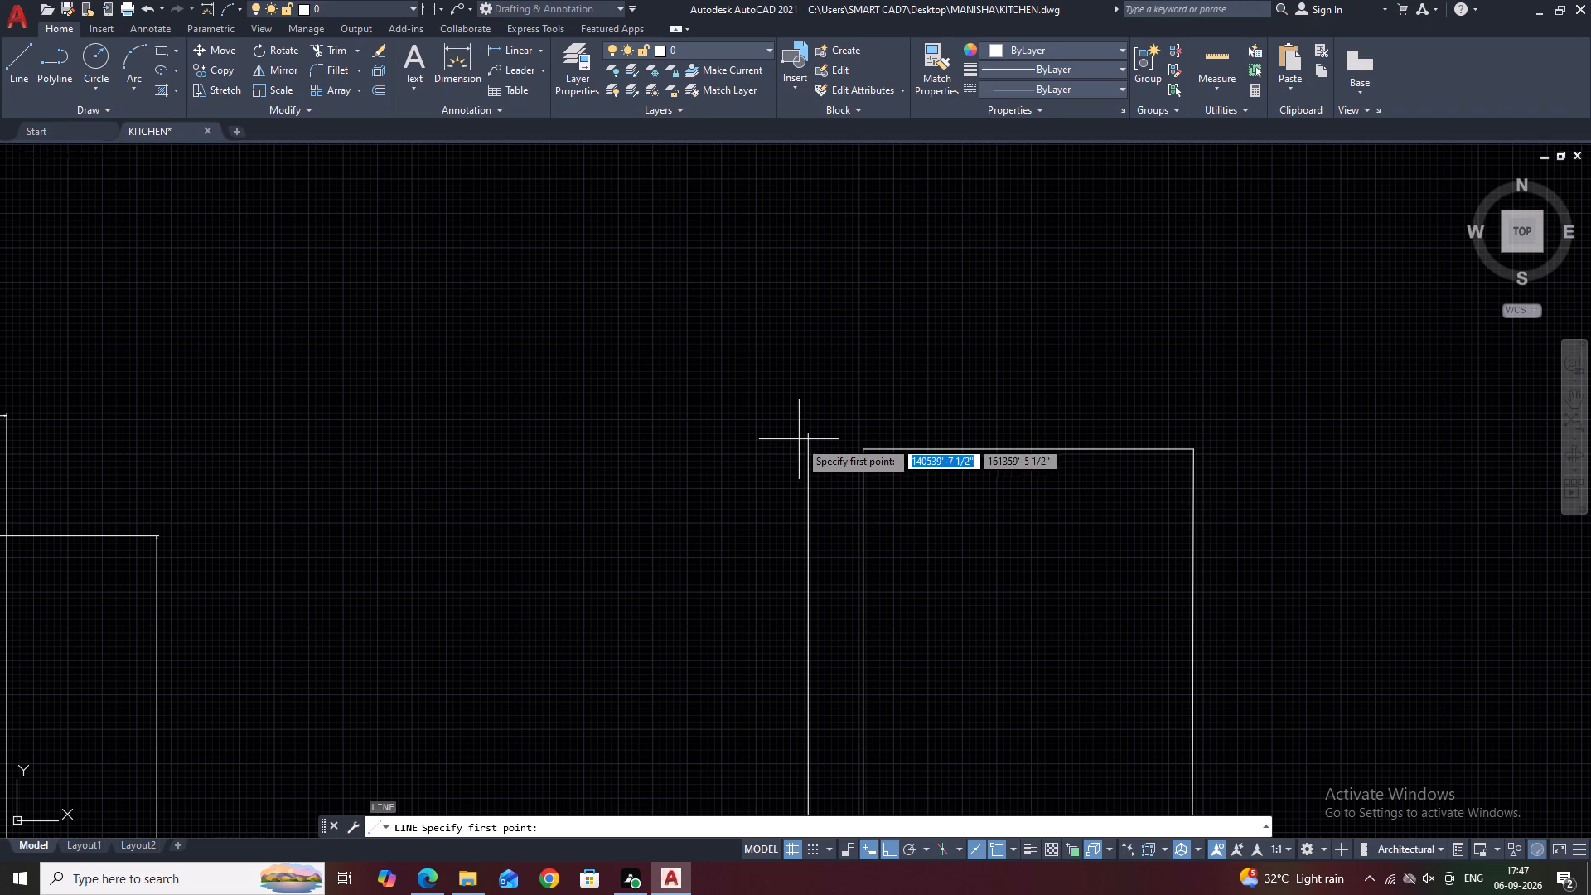
key(Escape)
click(810, 438)
click(806, 430)
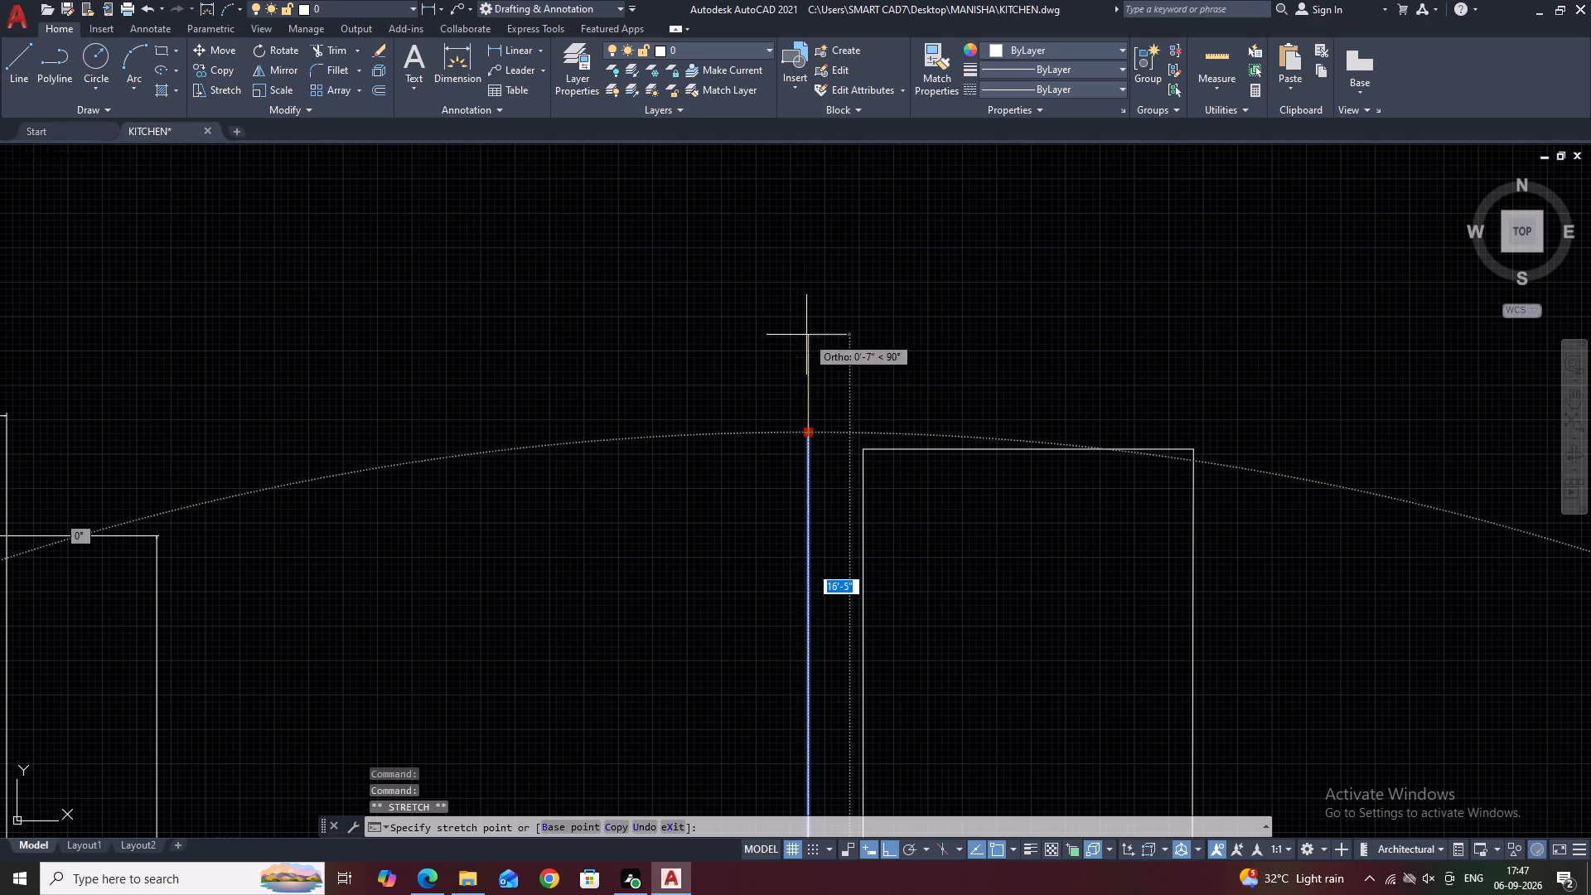
click(806, 335)
key(Escape)
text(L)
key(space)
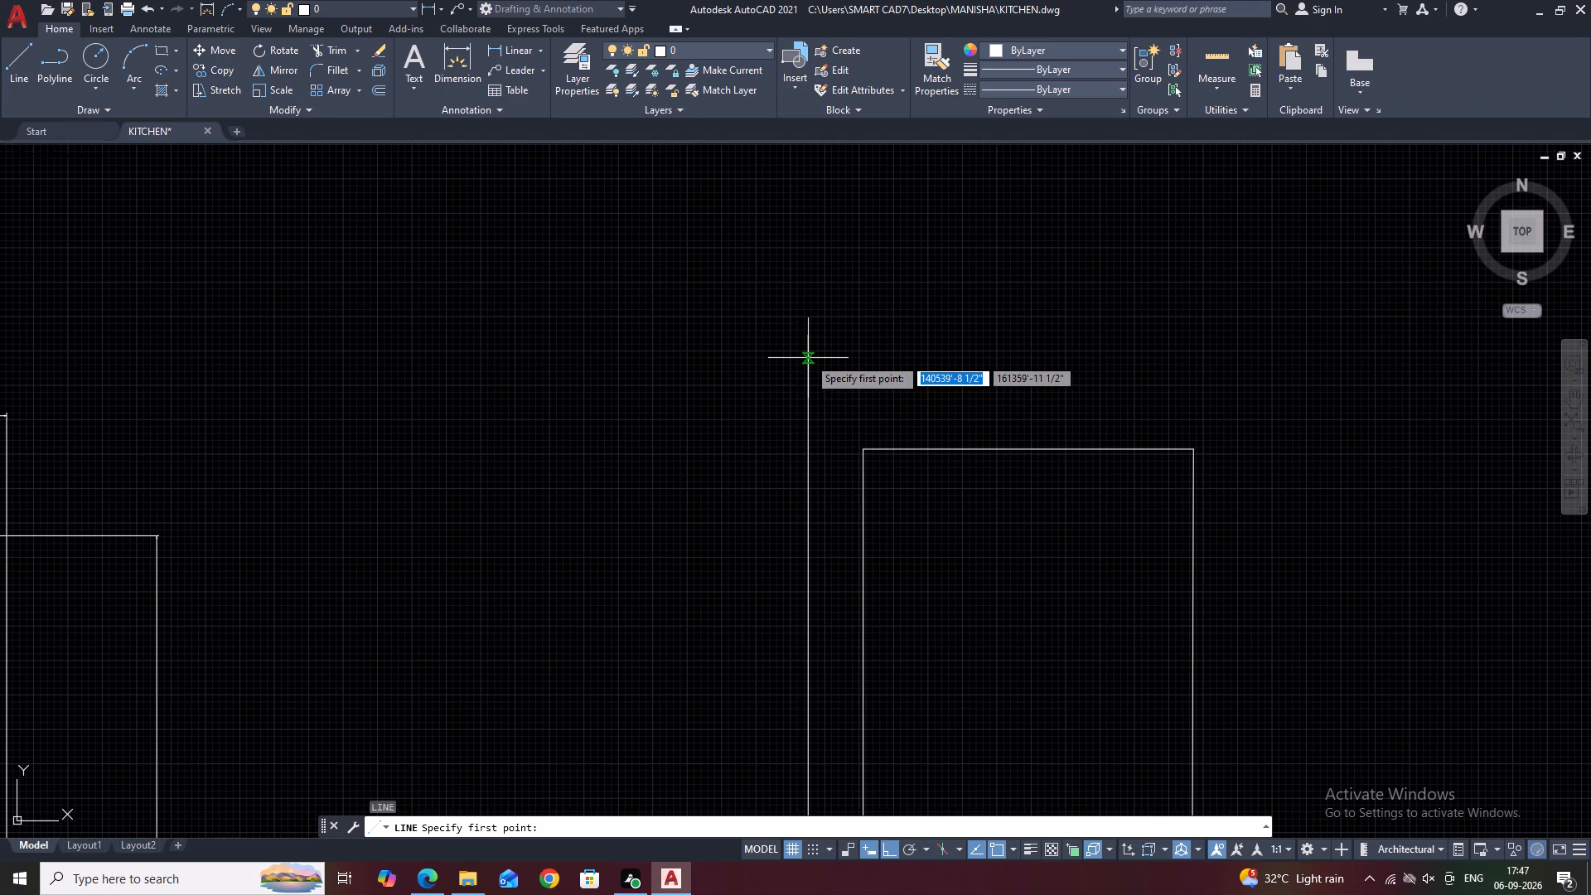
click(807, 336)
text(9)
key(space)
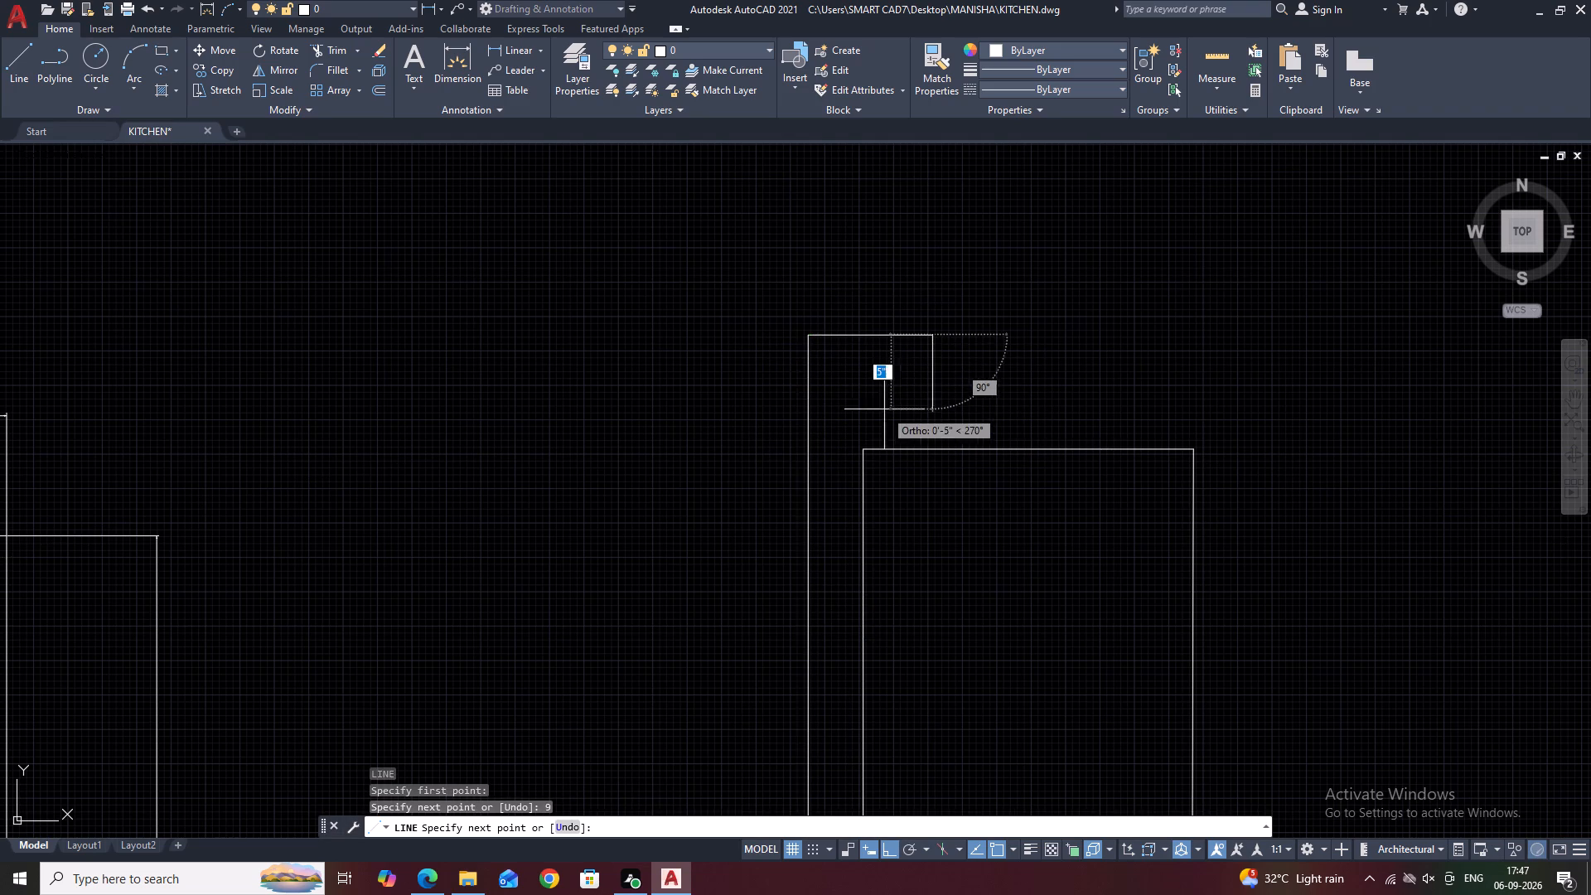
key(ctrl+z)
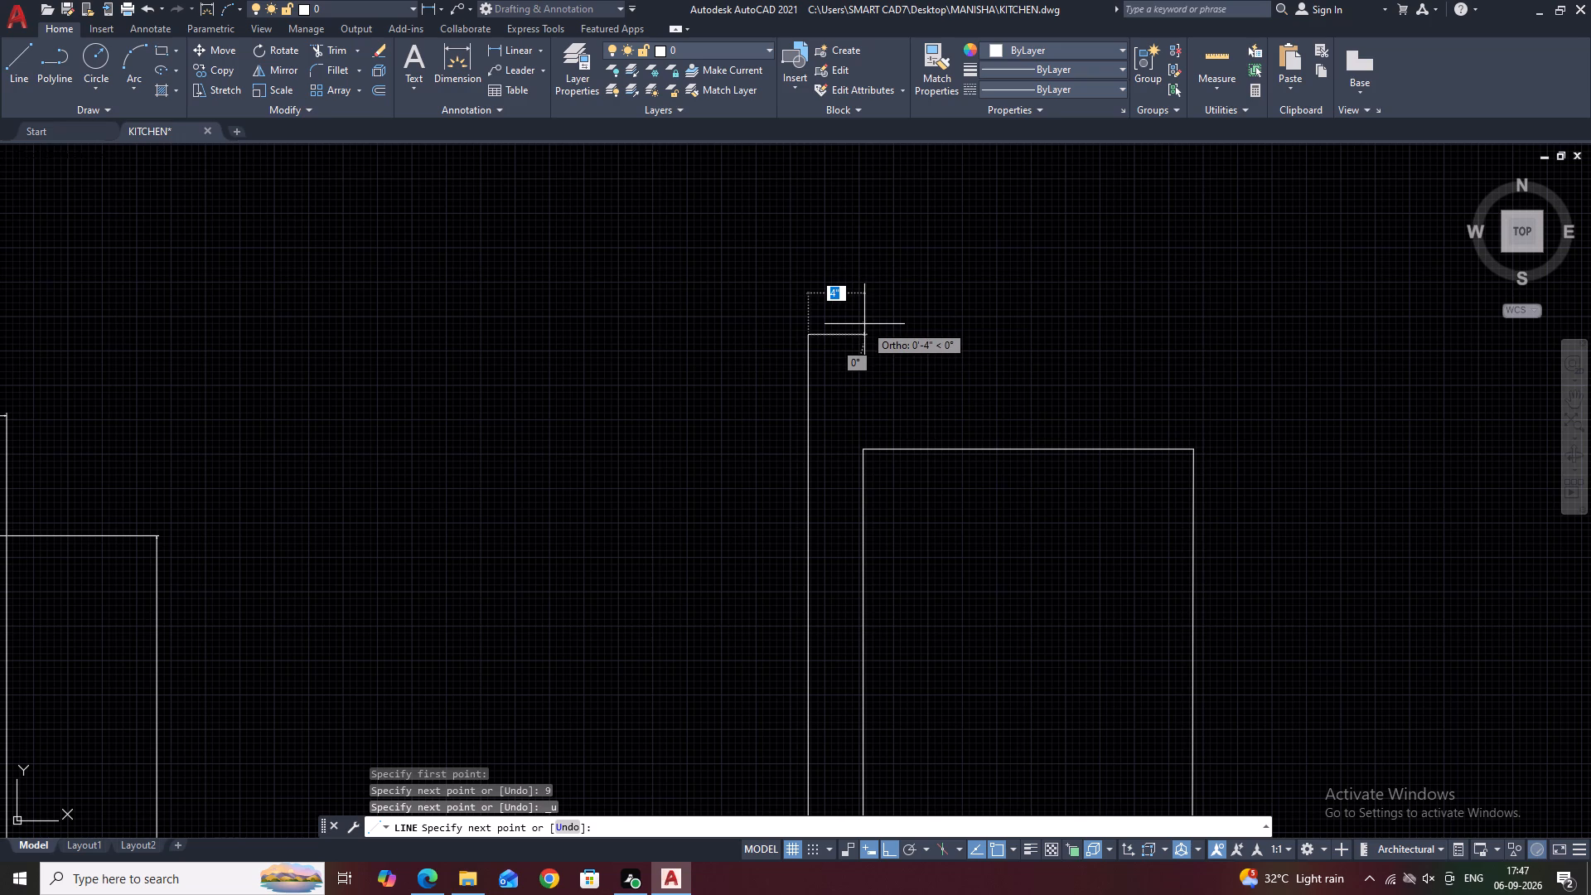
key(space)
Cap the stretched wall line with a 4" line and close it back to the end unit's outer corner.
key(l)
key(space)
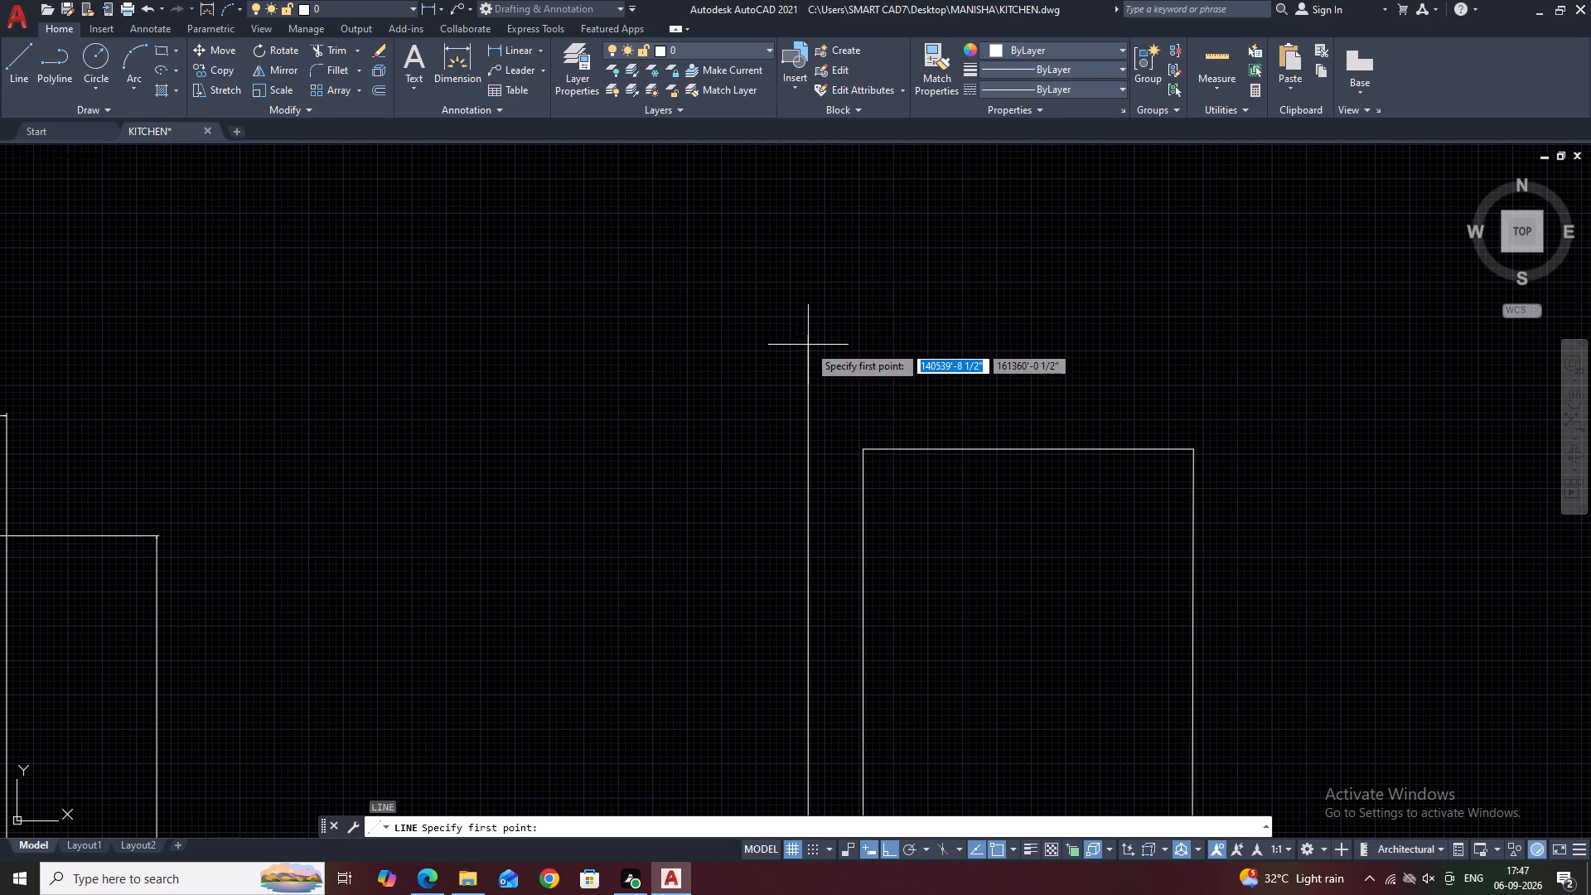
click(803, 338)
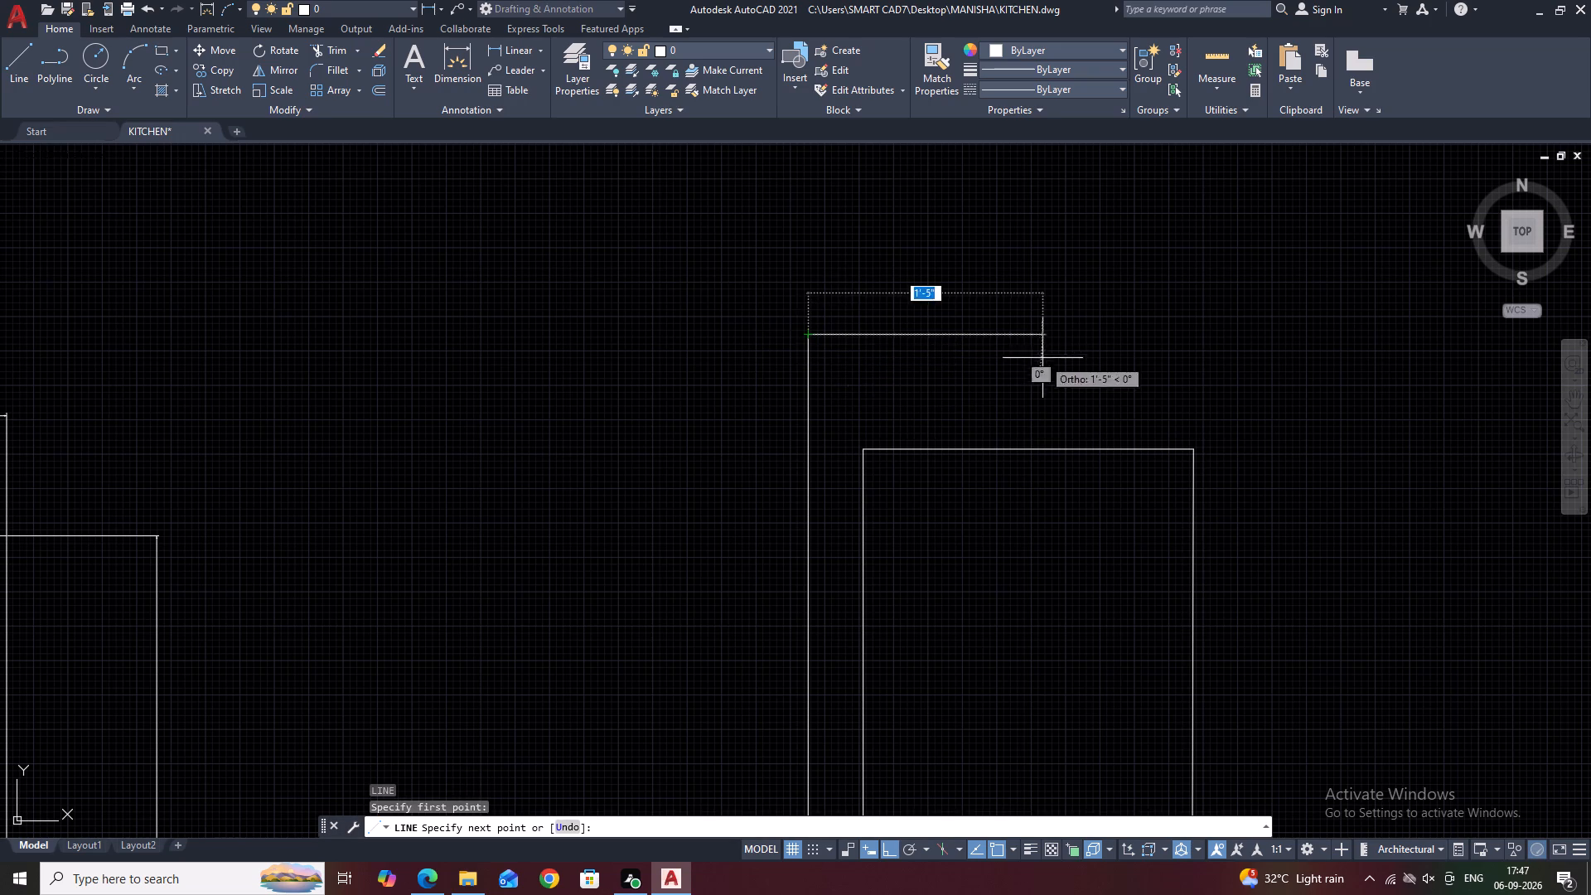
text(4)
key(space)
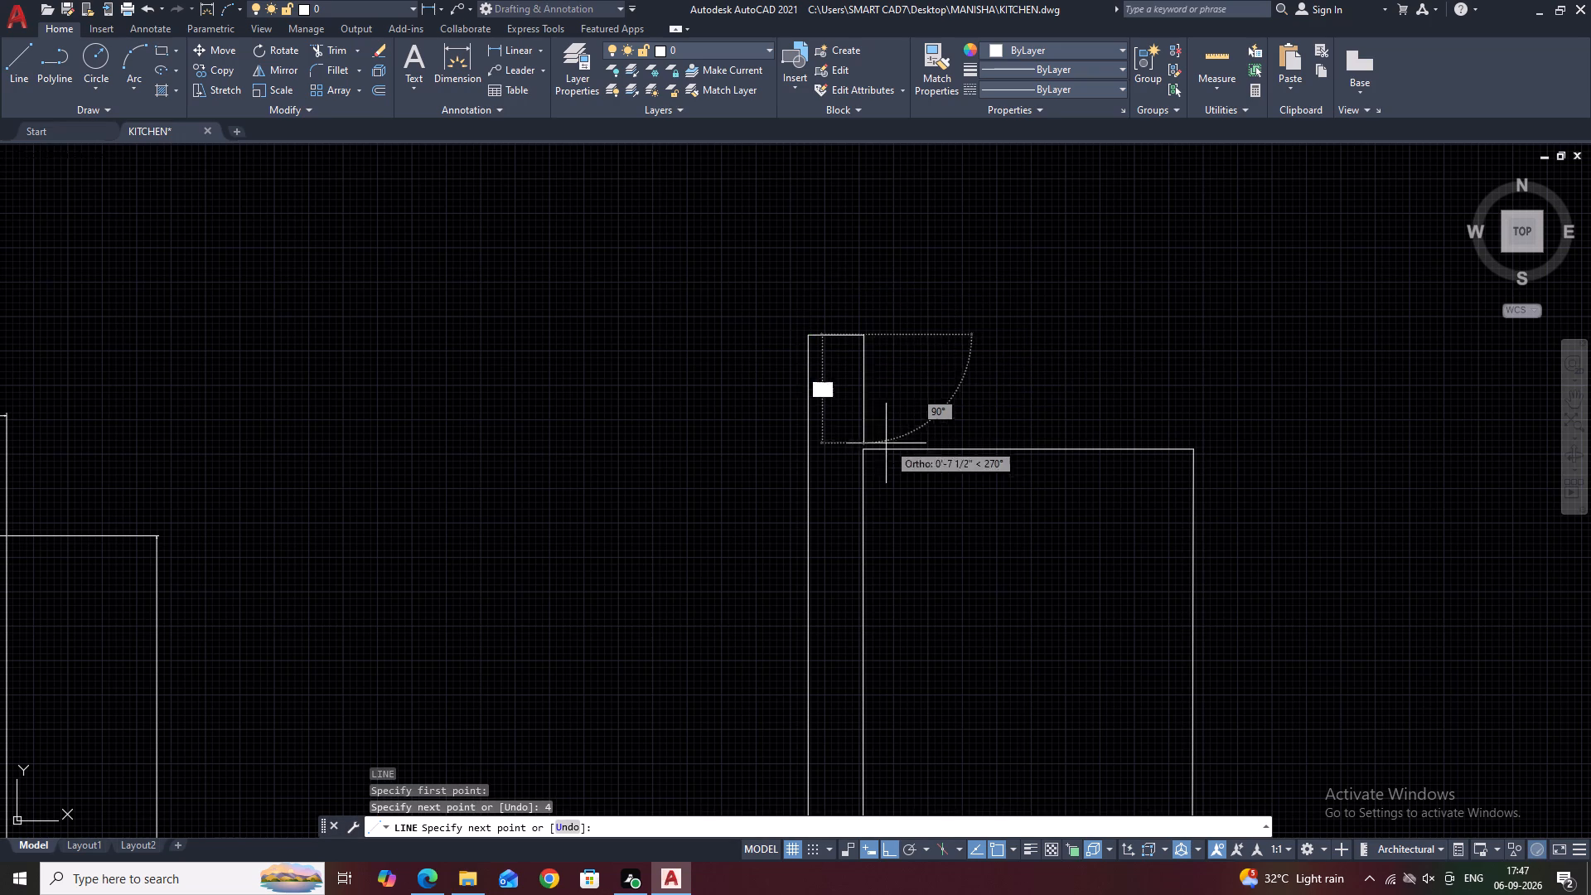
click(865, 447)
key(Escape)
Offset the outer wall polyline 5" outward around the counter plan.
scroll(863, 433, down, 3)
scroll(984, 414, down, 2)
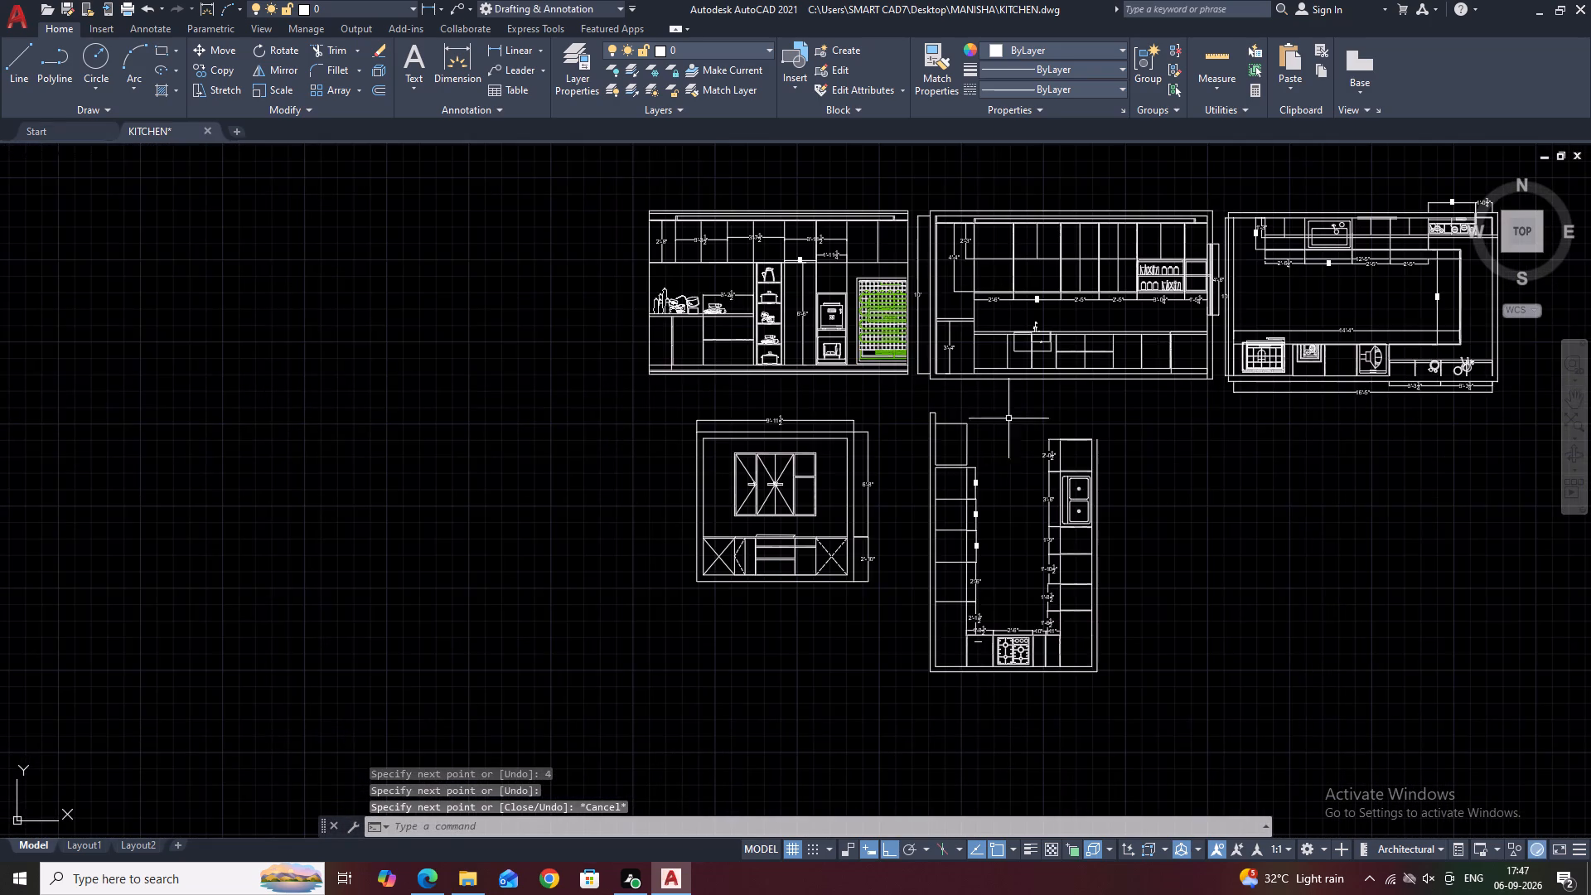
middle_drag(1201, 444, 1019, 429)
scroll(929, 431, up, 1)
middle_drag(947, 423, 965, 457)
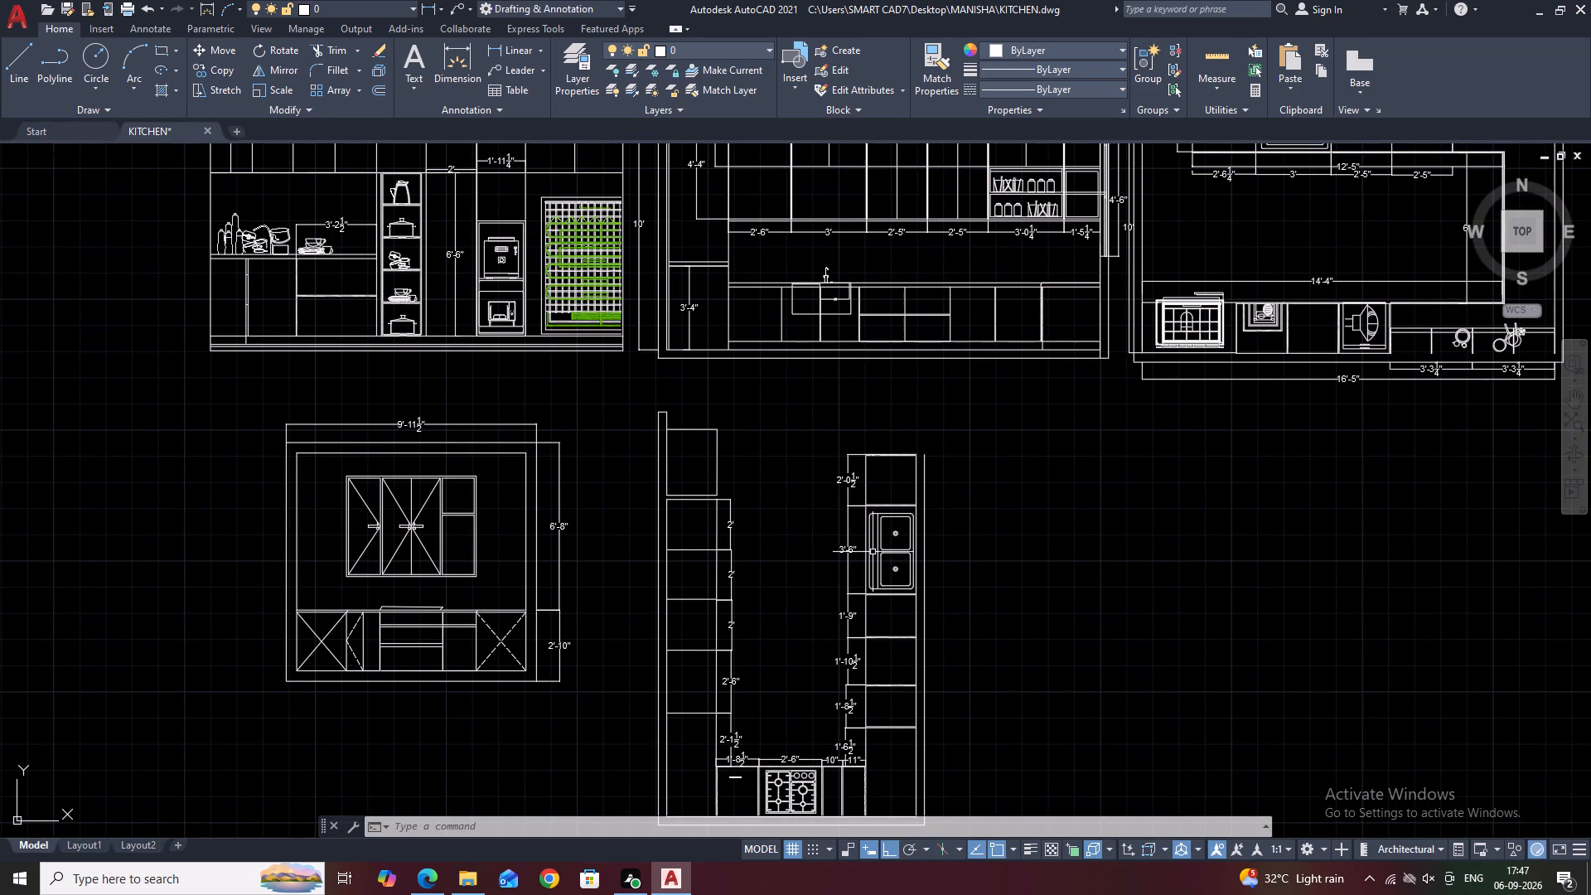
scroll(941, 573, up, 1)
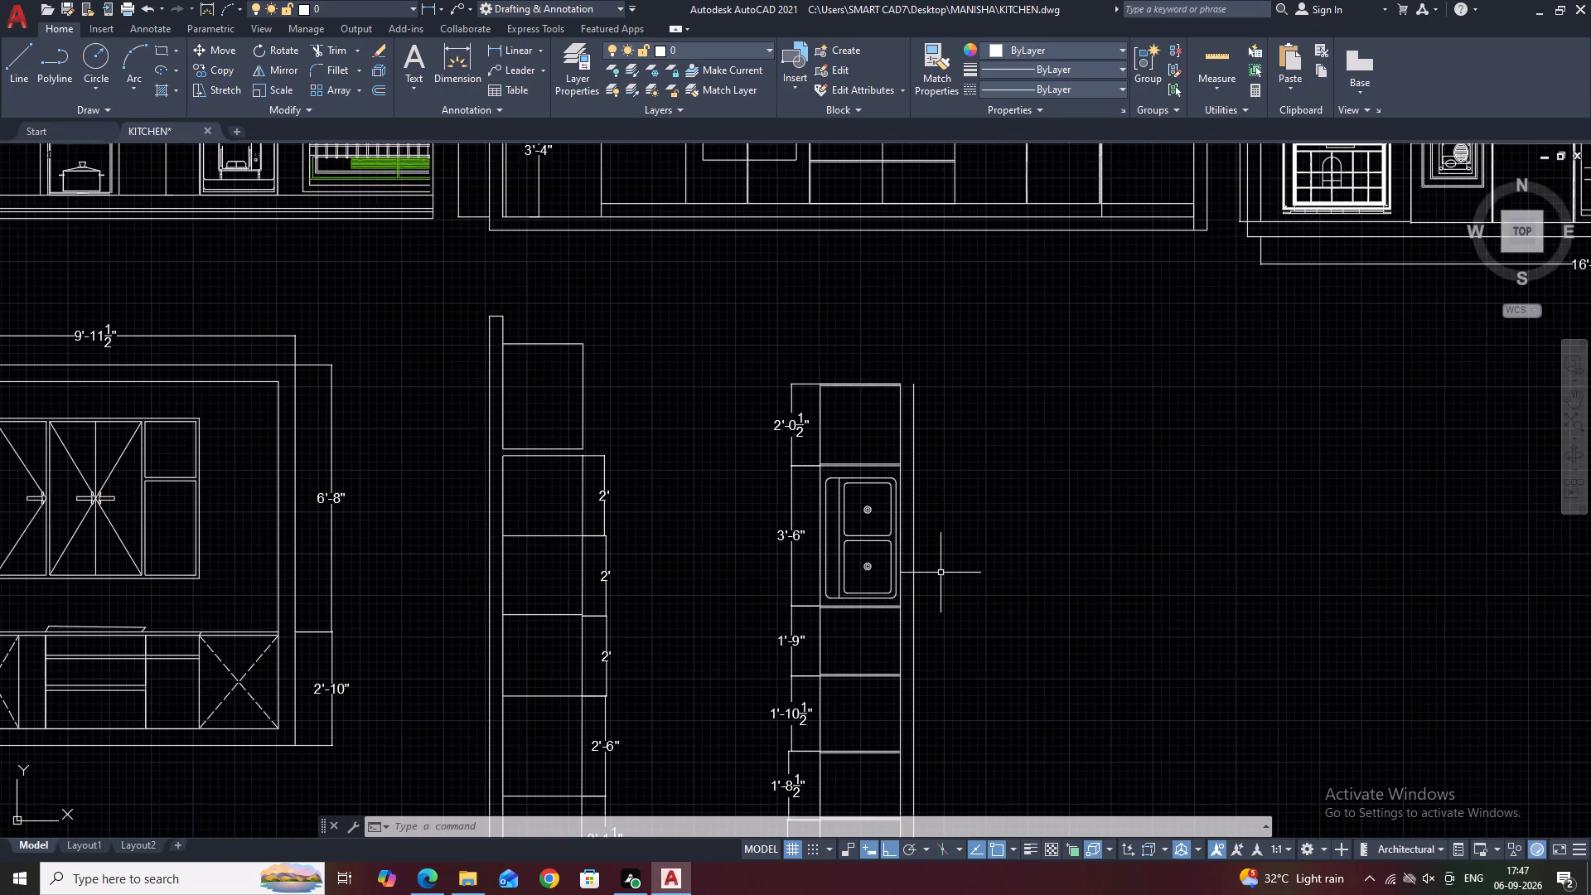
middle_drag(994, 541, 1059, 481)
scroll(970, 457, down, 1)
middle_drag(1008, 538, 1027, 460)
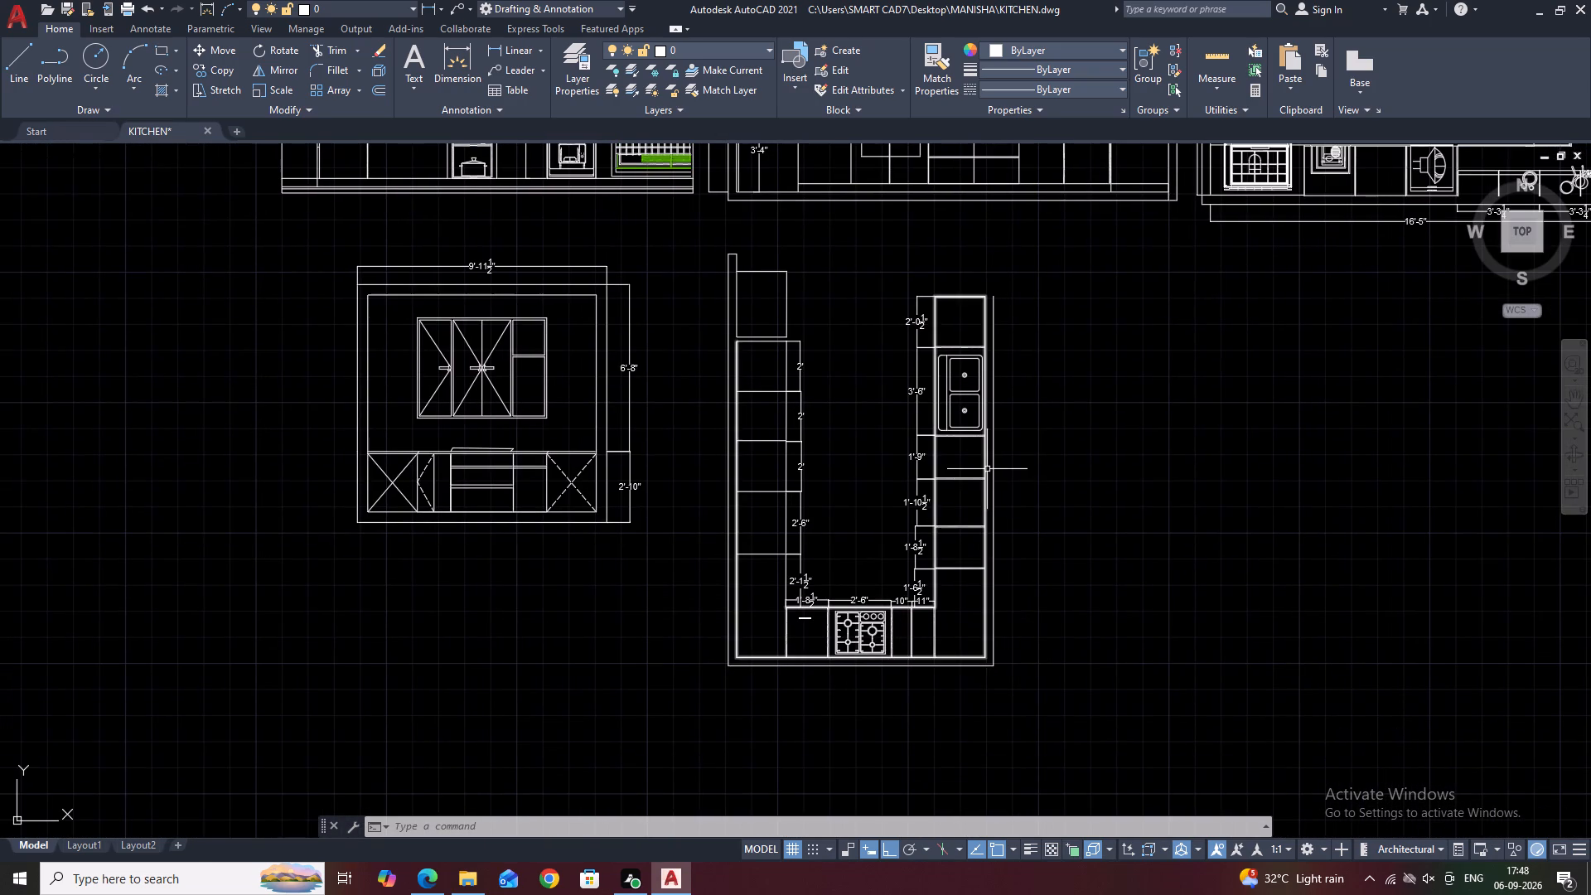
click(993, 471)
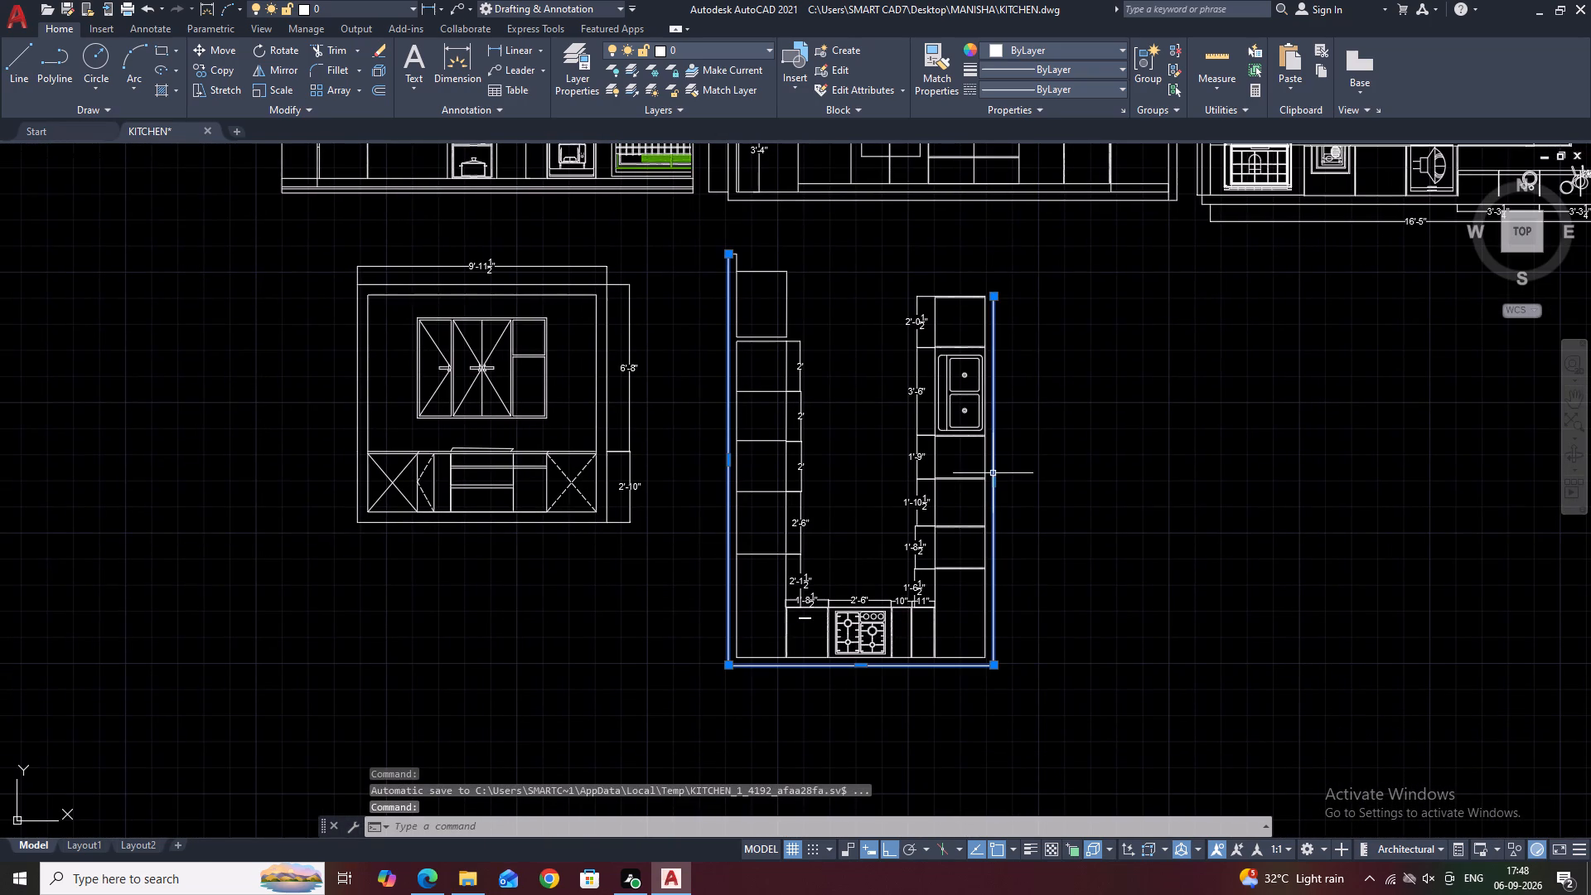
text(O)
key(space)
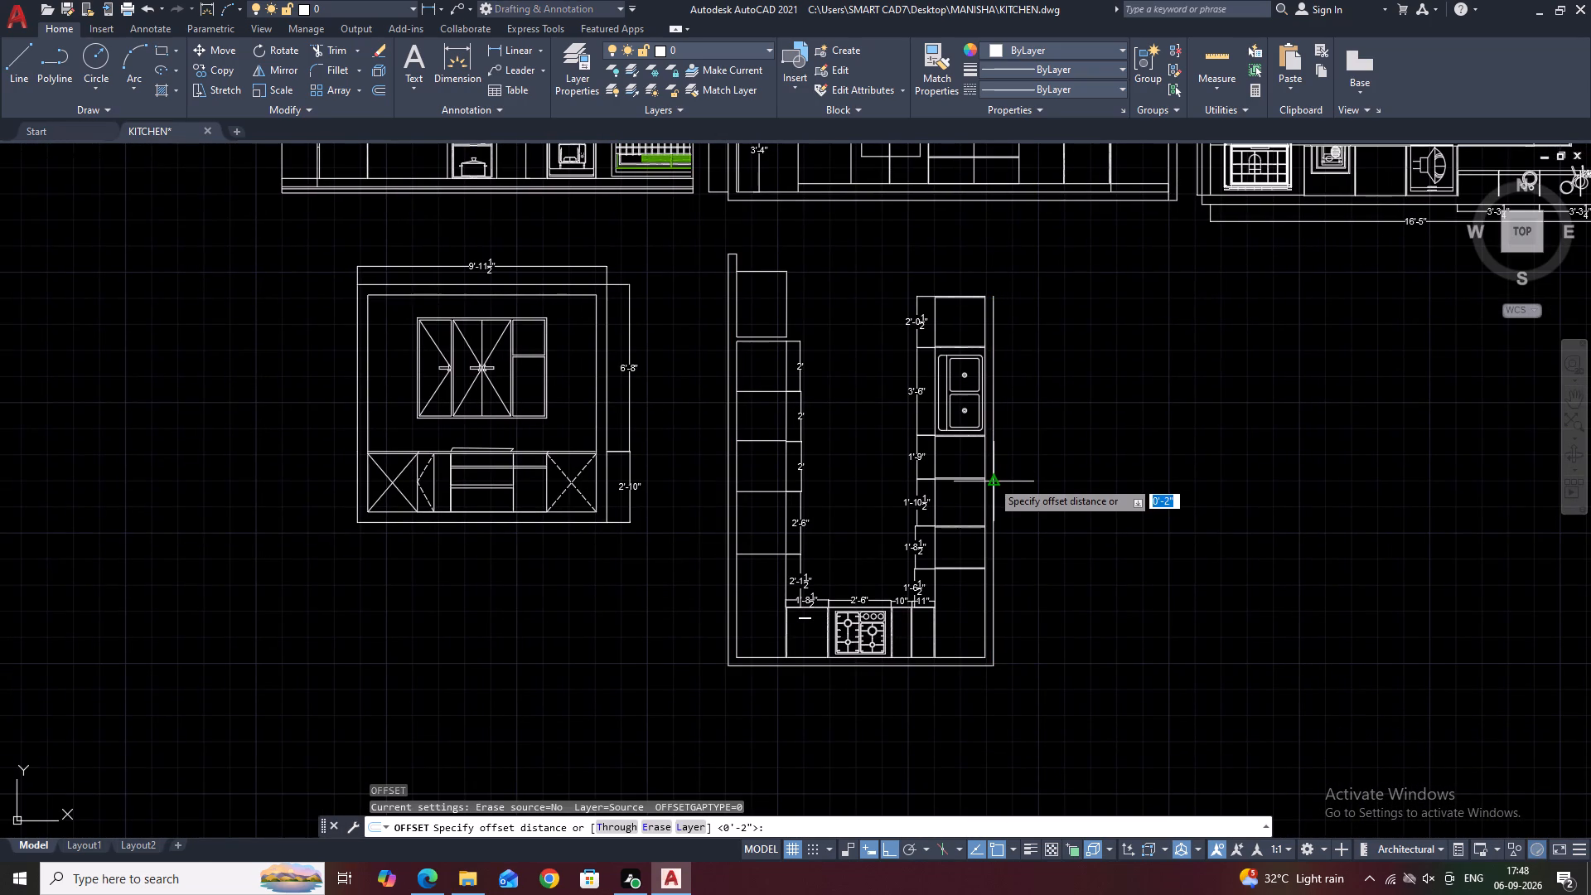
key(5)
key(space)
scroll(1022, 490, up, 2)
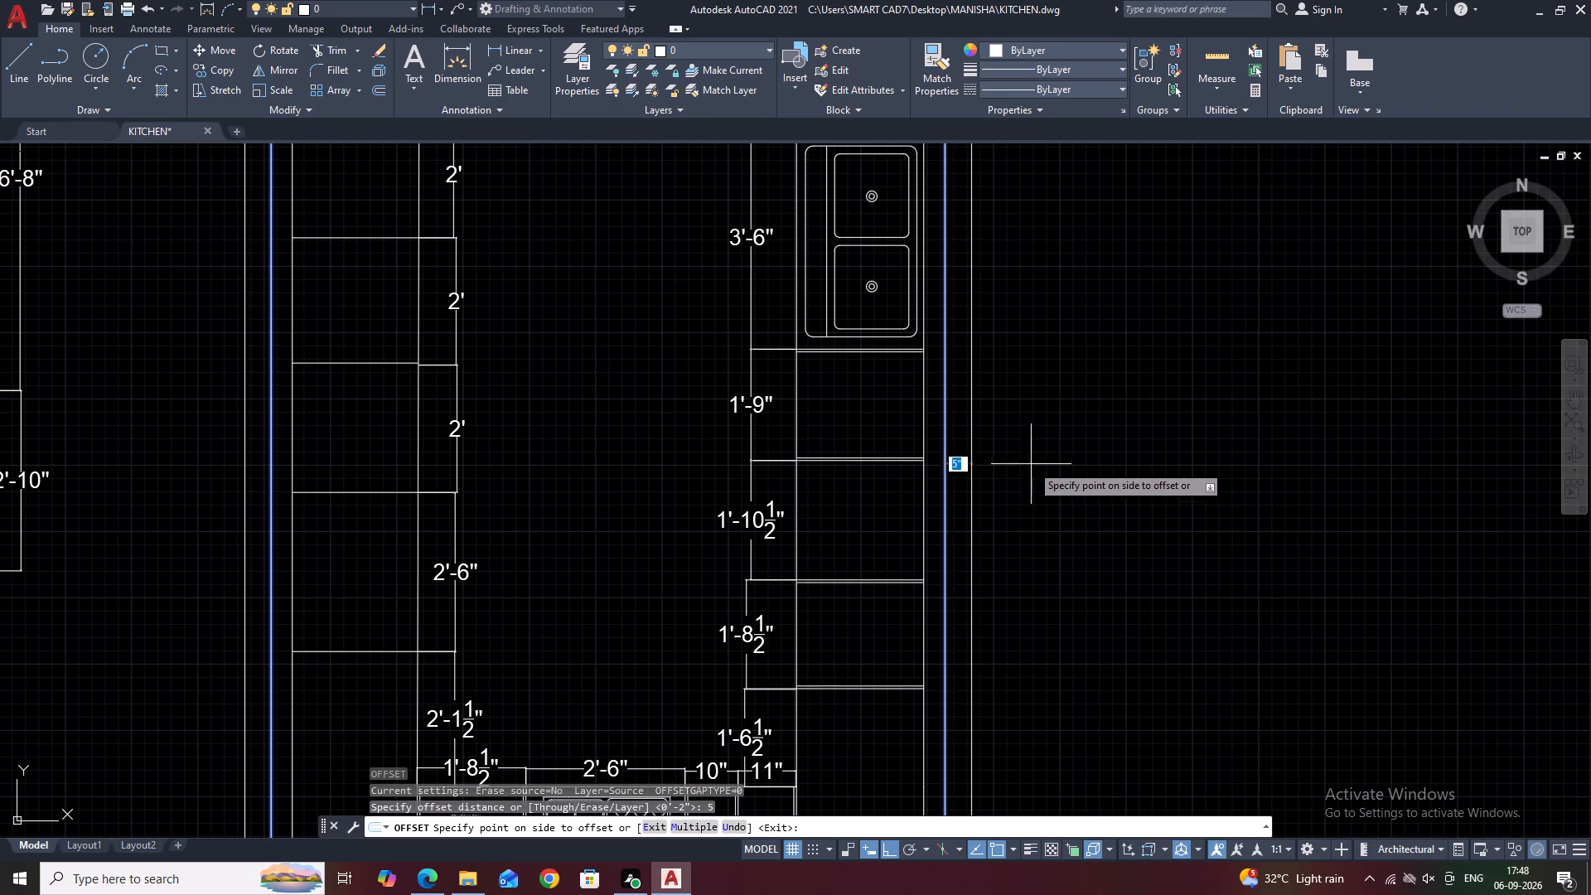
click(1032, 461)
key(Escape)
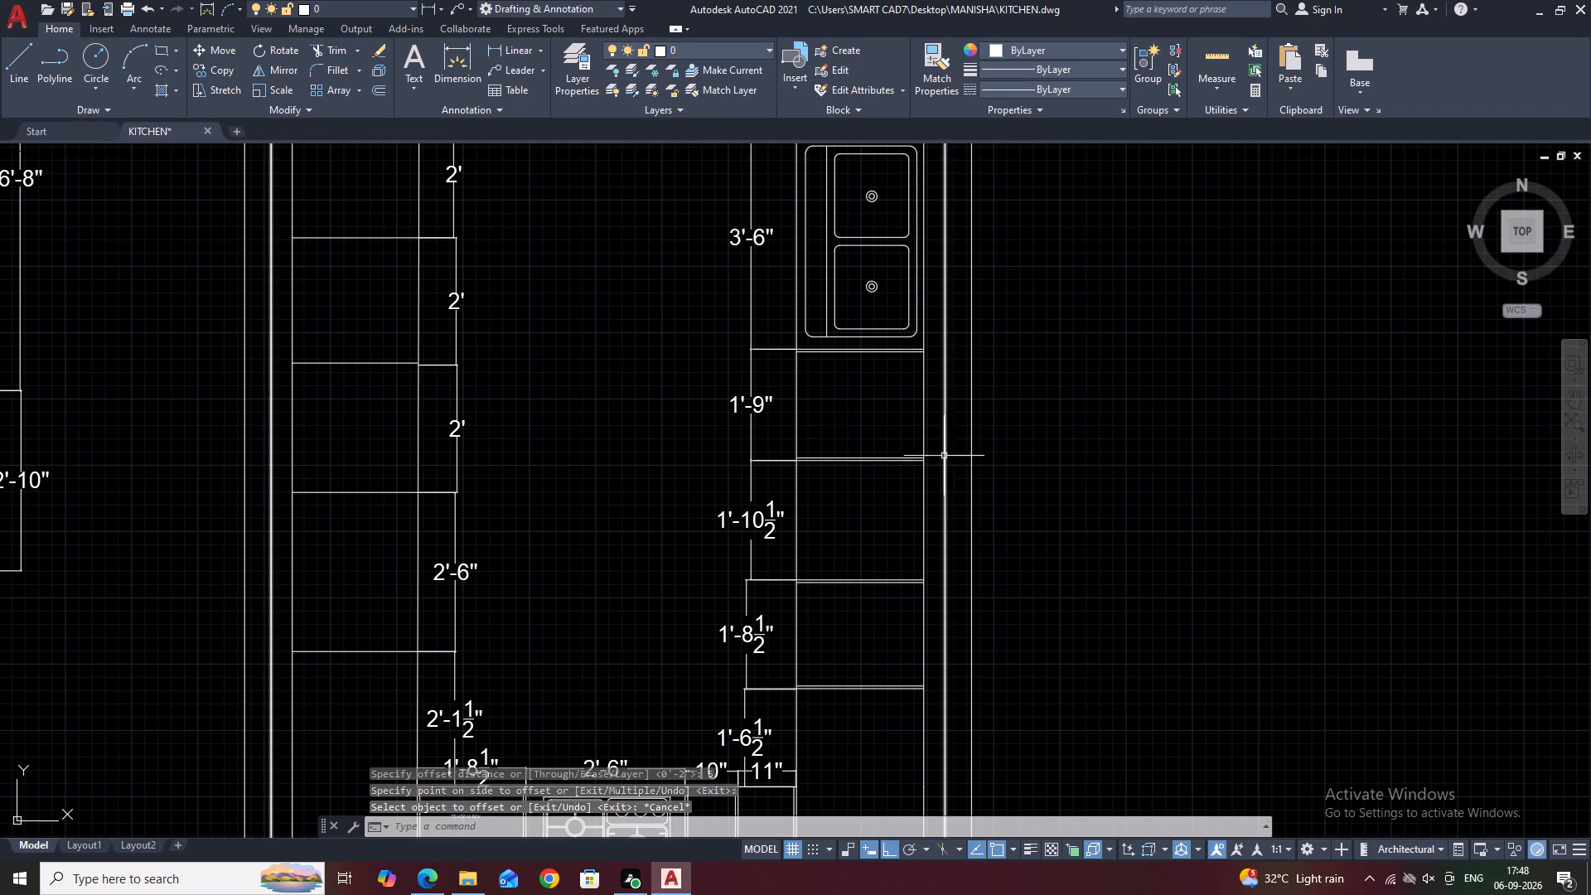
Delete the original outer wall polyline, keeping the 5" outward offset.
click(945, 477)
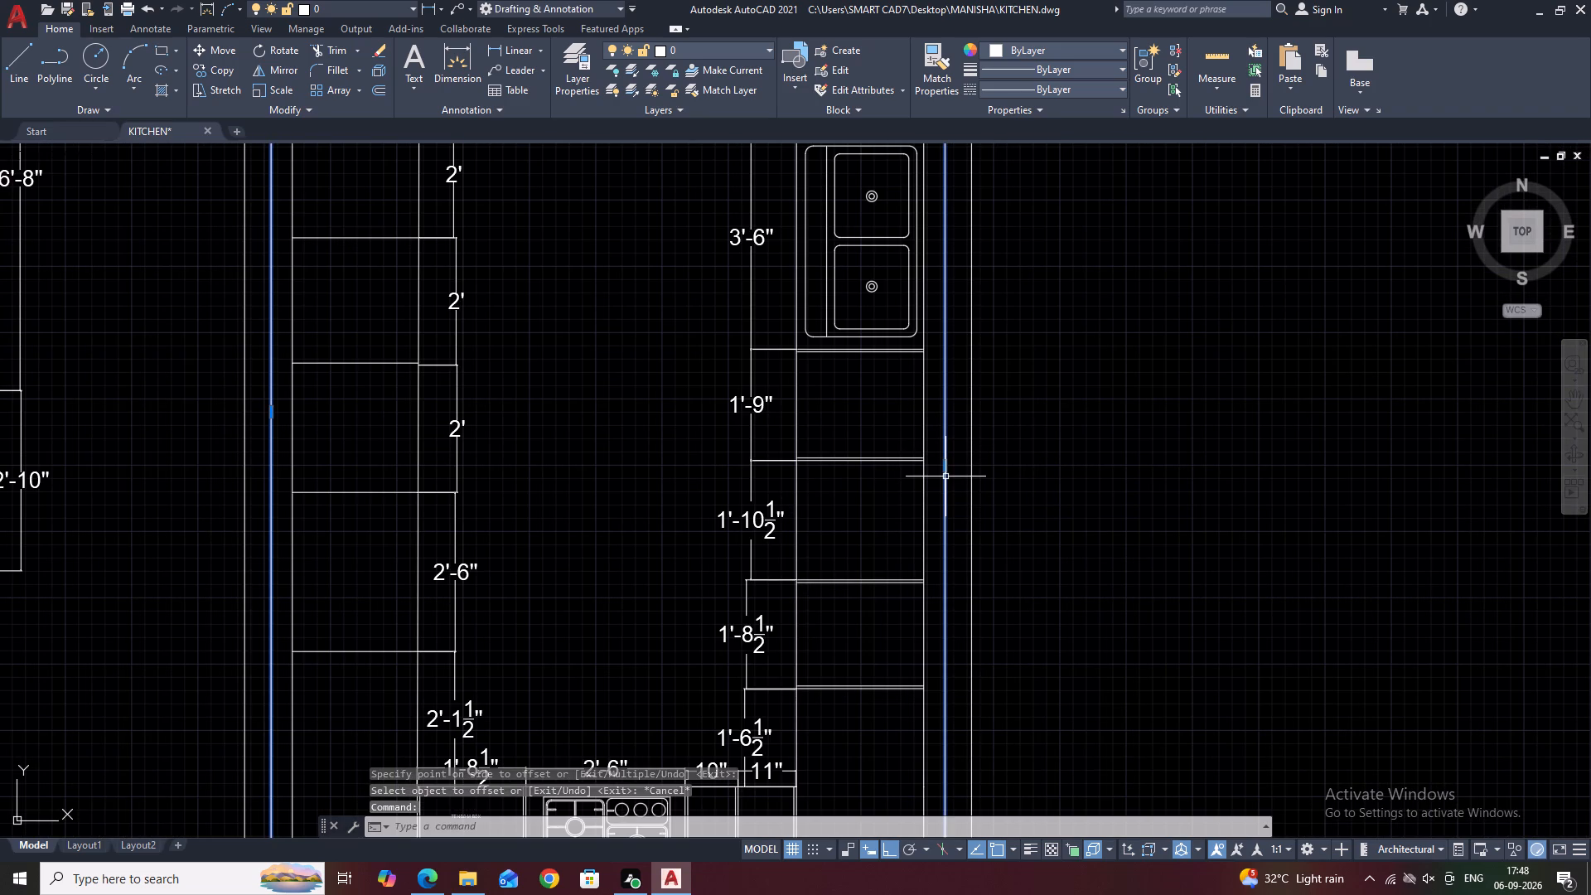
key(Delete)
scroll(970, 495, down, 2)
middle_drag(972, 403, 1003, 456)
scroll(761, 331, up, 2)
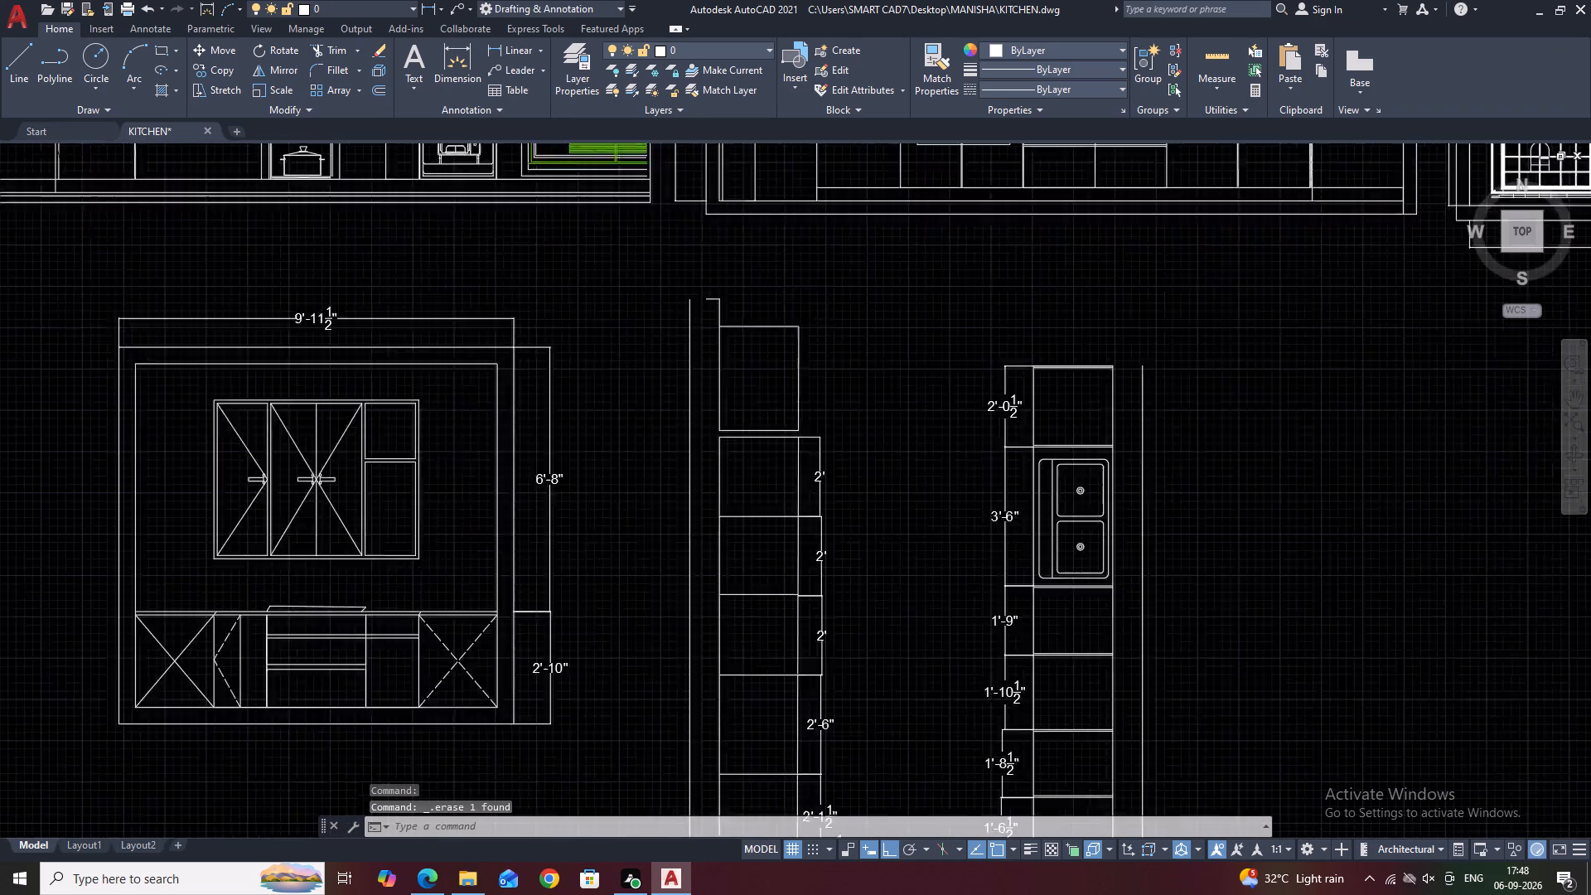
Stretch the short cap line beside the end unit across to the outer wall line.
middle_drag(804, 394, 807, 408)
middle_drag(689, 262, 836, 350)
scroll(804, 416, up, 1)
drag(866, 314, 859, 327)
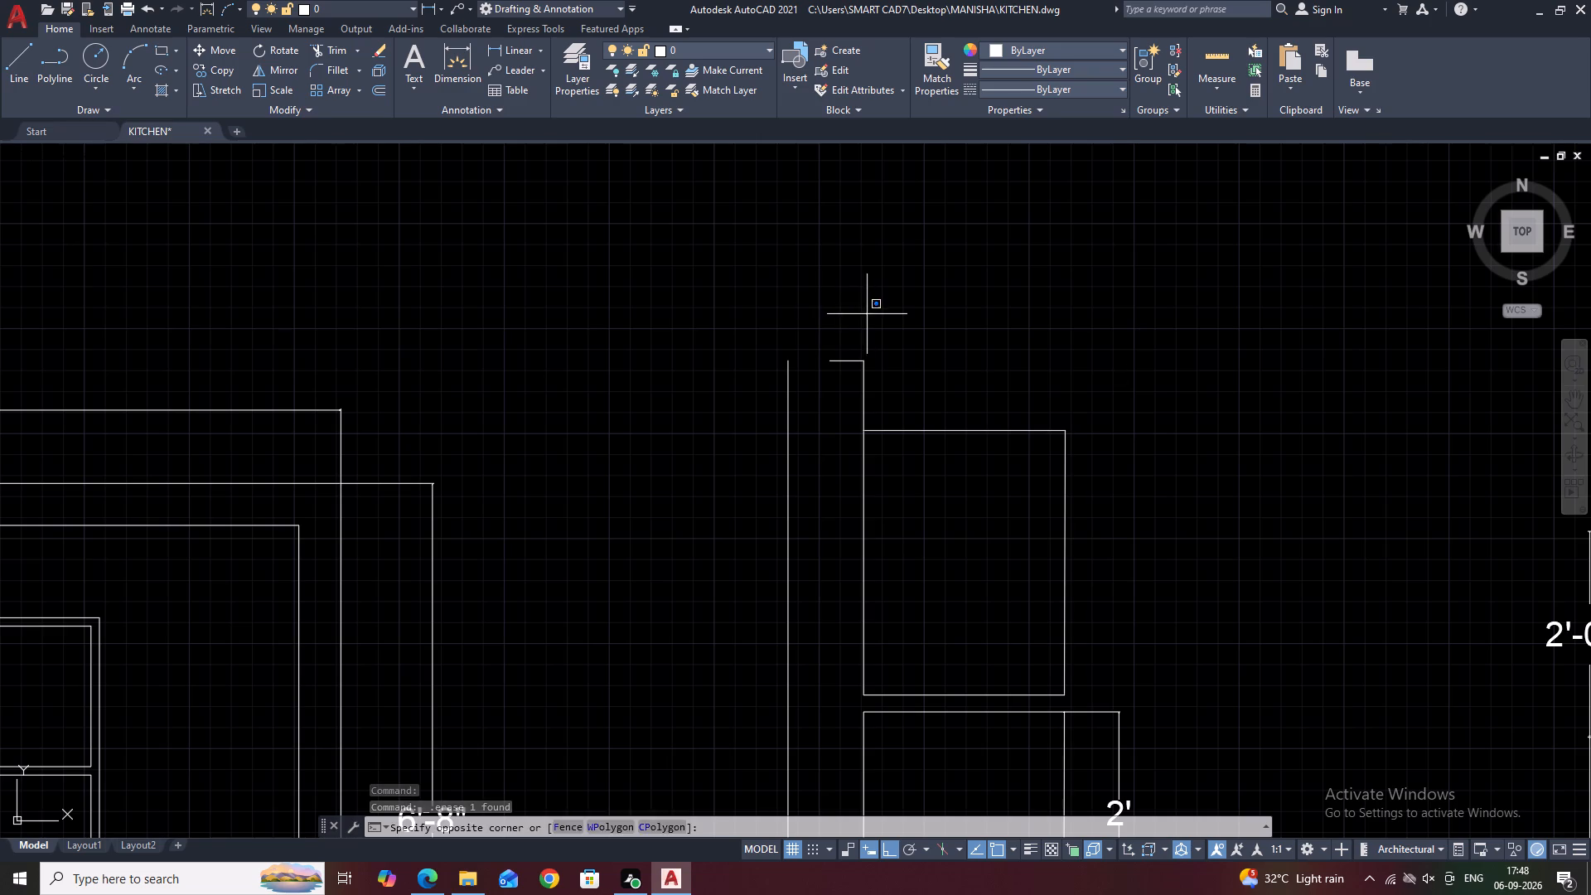
click(829, 356)
scroll(827, 361, up, 2)
click(862, 352)
click(827, 399)
click(834, 358)
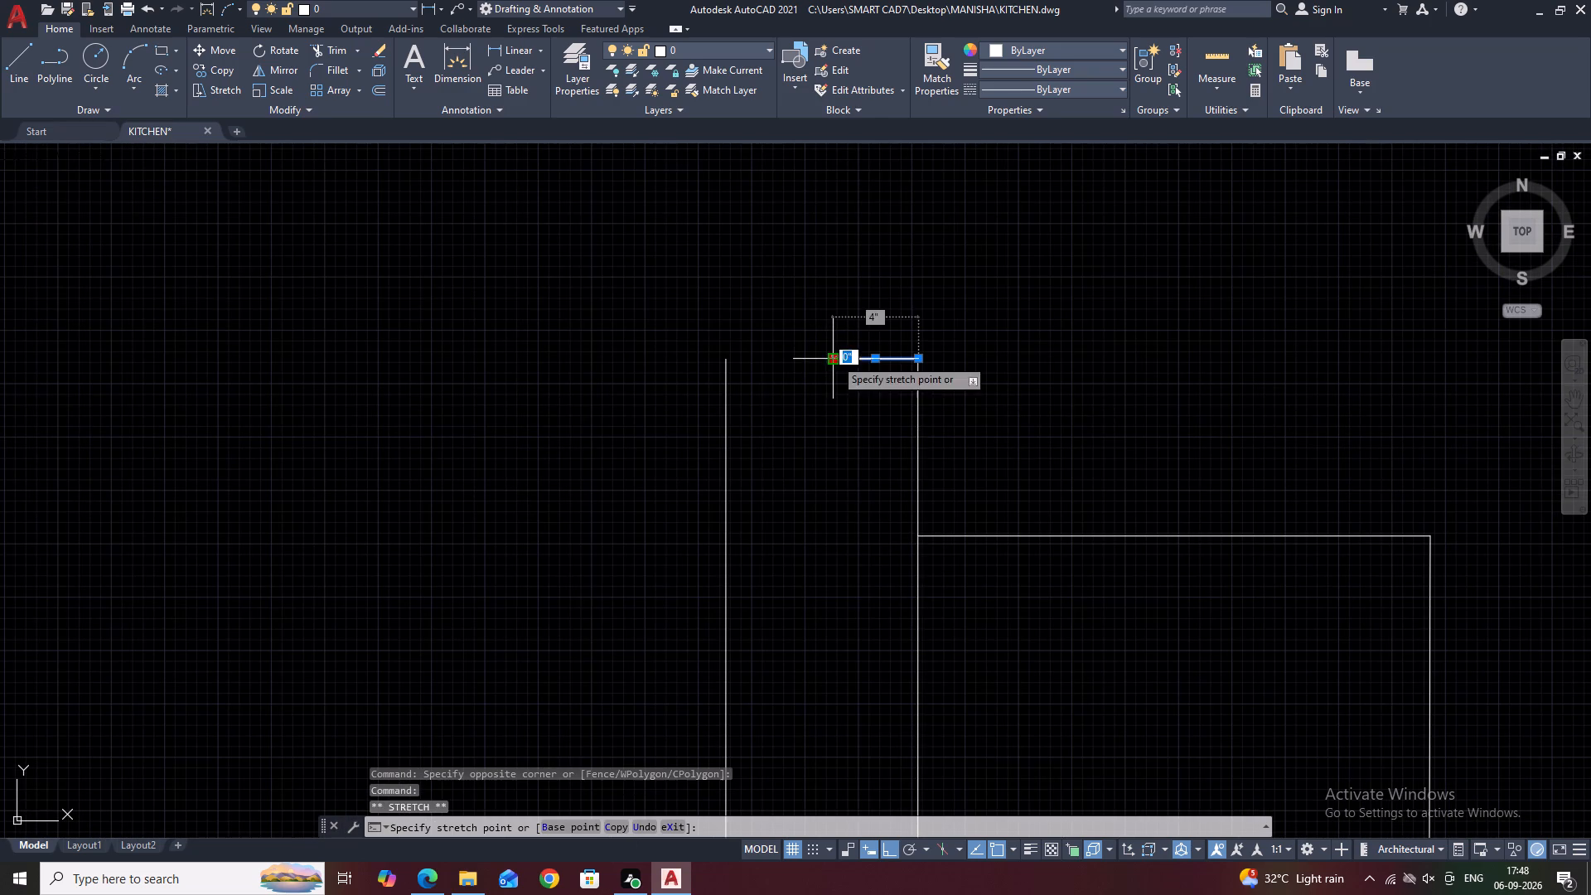
click(717, 354)
key(Escape)
Trim the cap line's overhang beyond the outer wall line.
scroll(725, 366, up, 1)
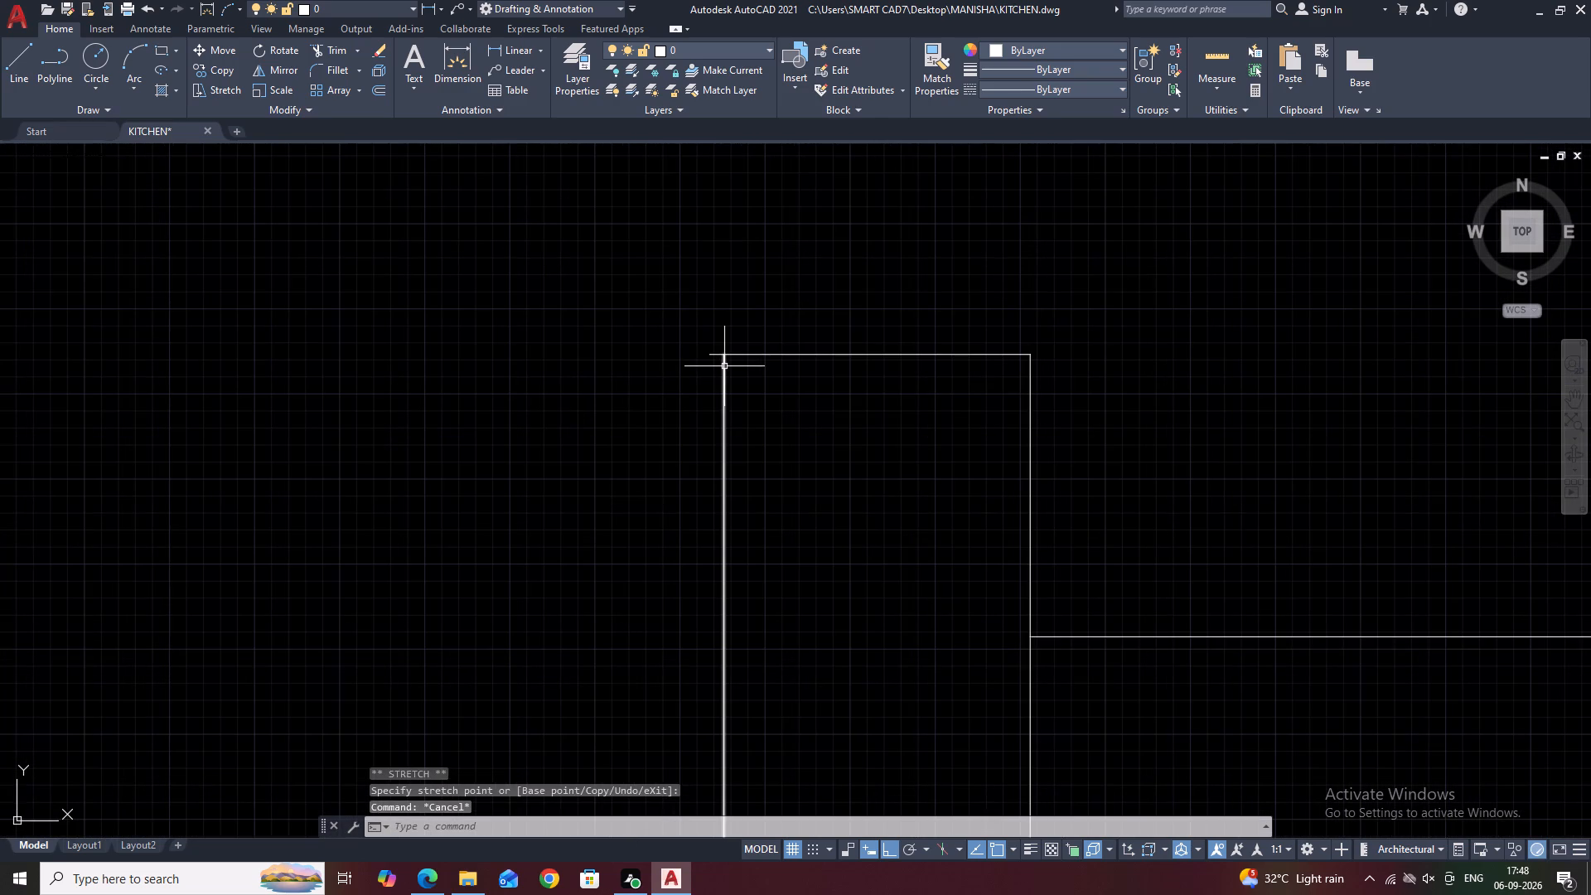
text(TR)
key(space)
scroll(721, 368, up, 2)
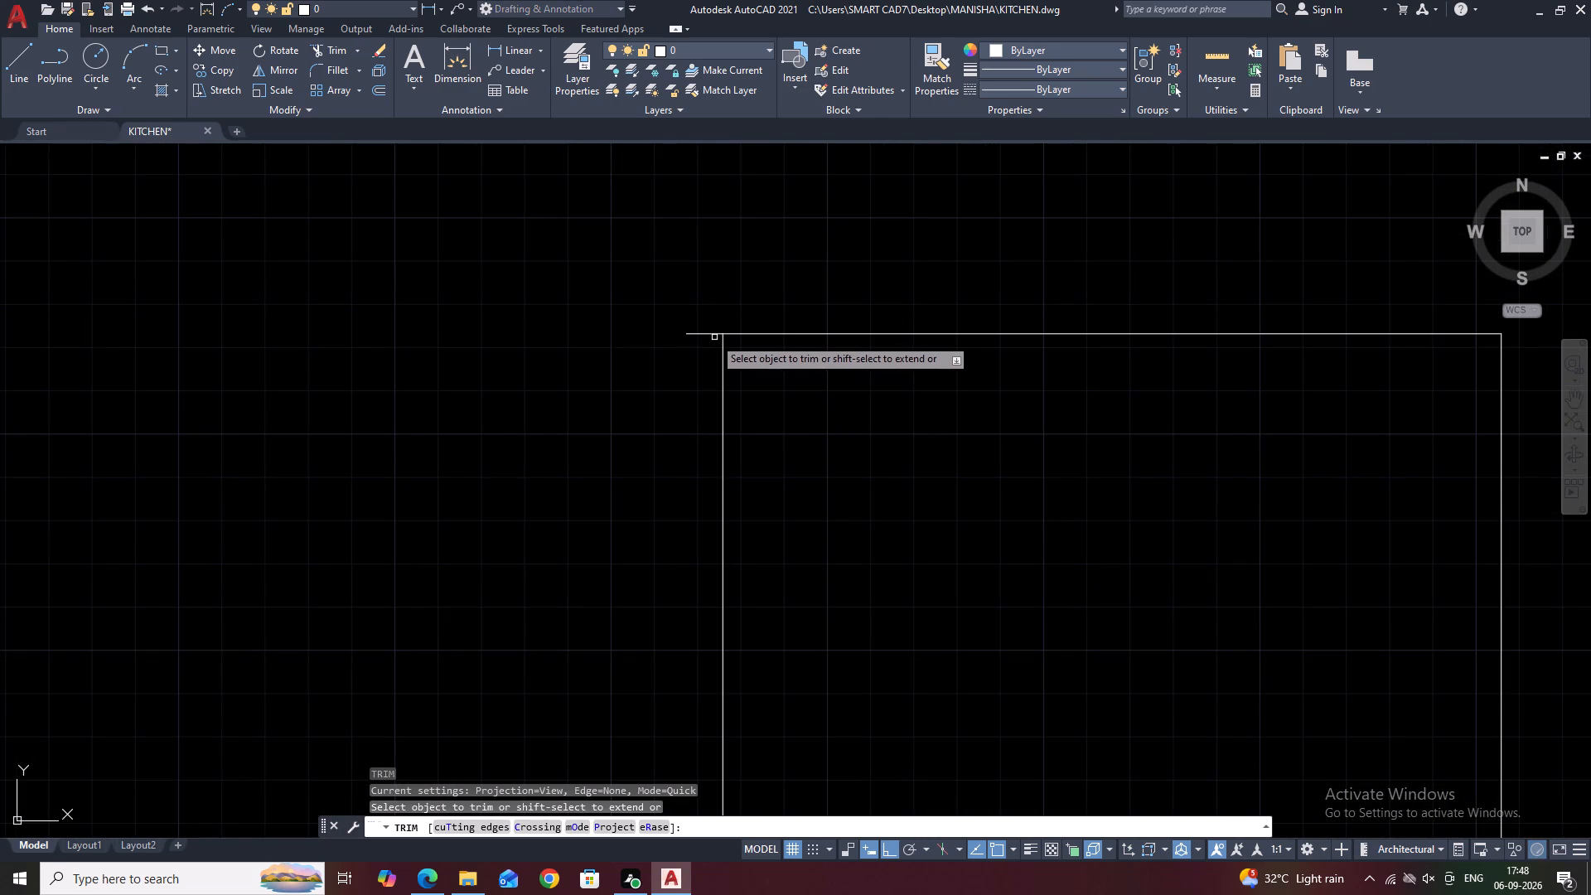
click(712, 336)
key(Escape)
Copy the end unit's rectangle horizontally into the gap beside the sink counter run.
scroll(737, 388, down, 7)
middle_drag(1090, 418, 1090, 418)
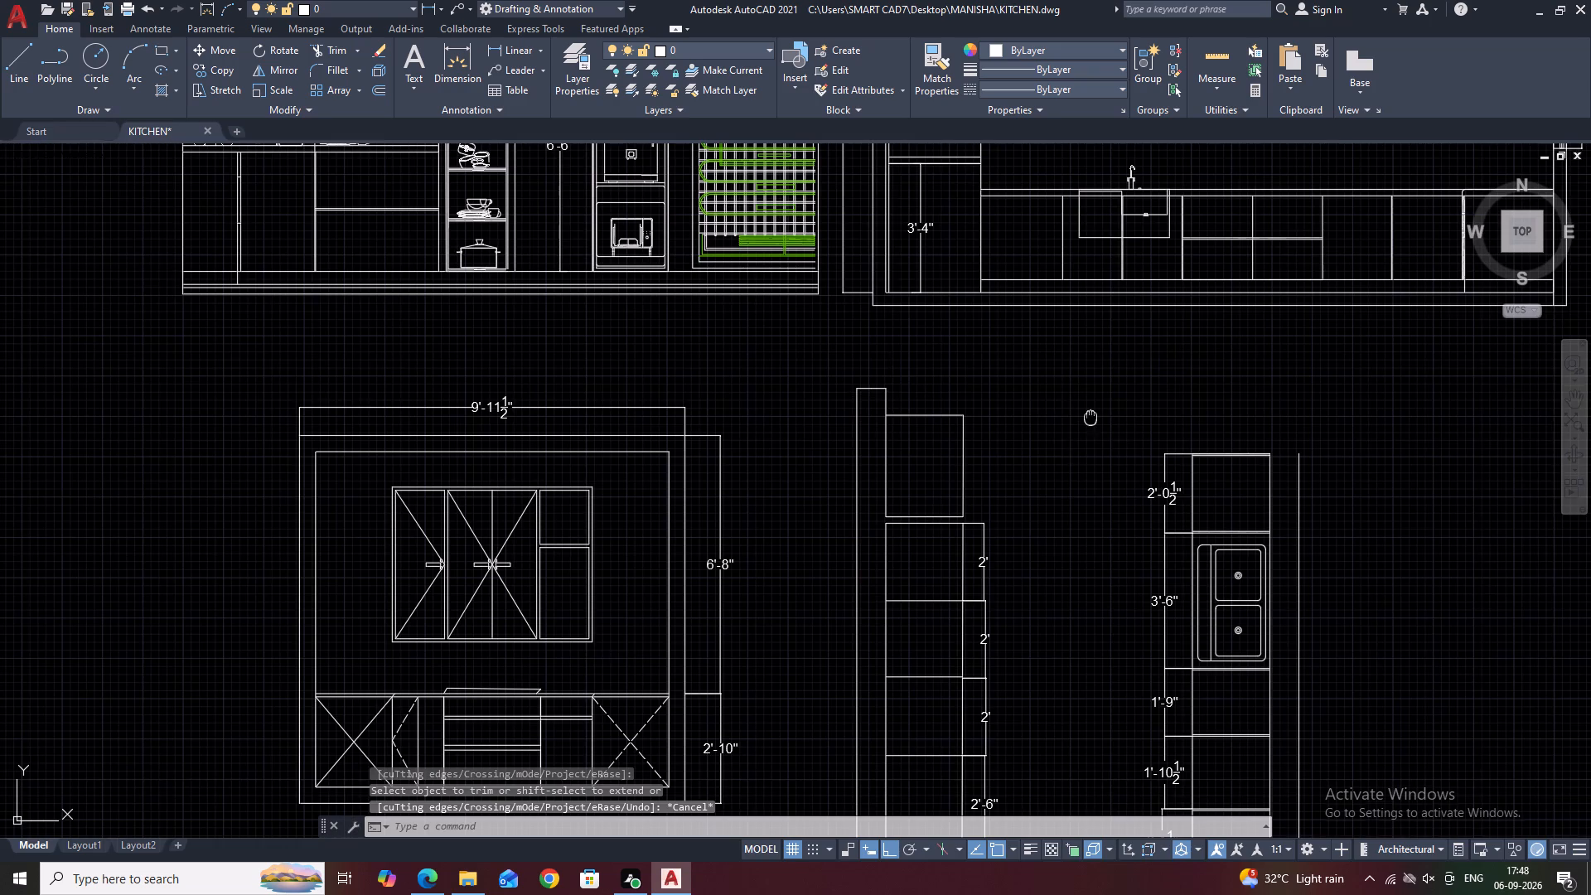
middle_drag(1090, 418, 939, 389)
middle_drag(1220, 462, 1144, 418)
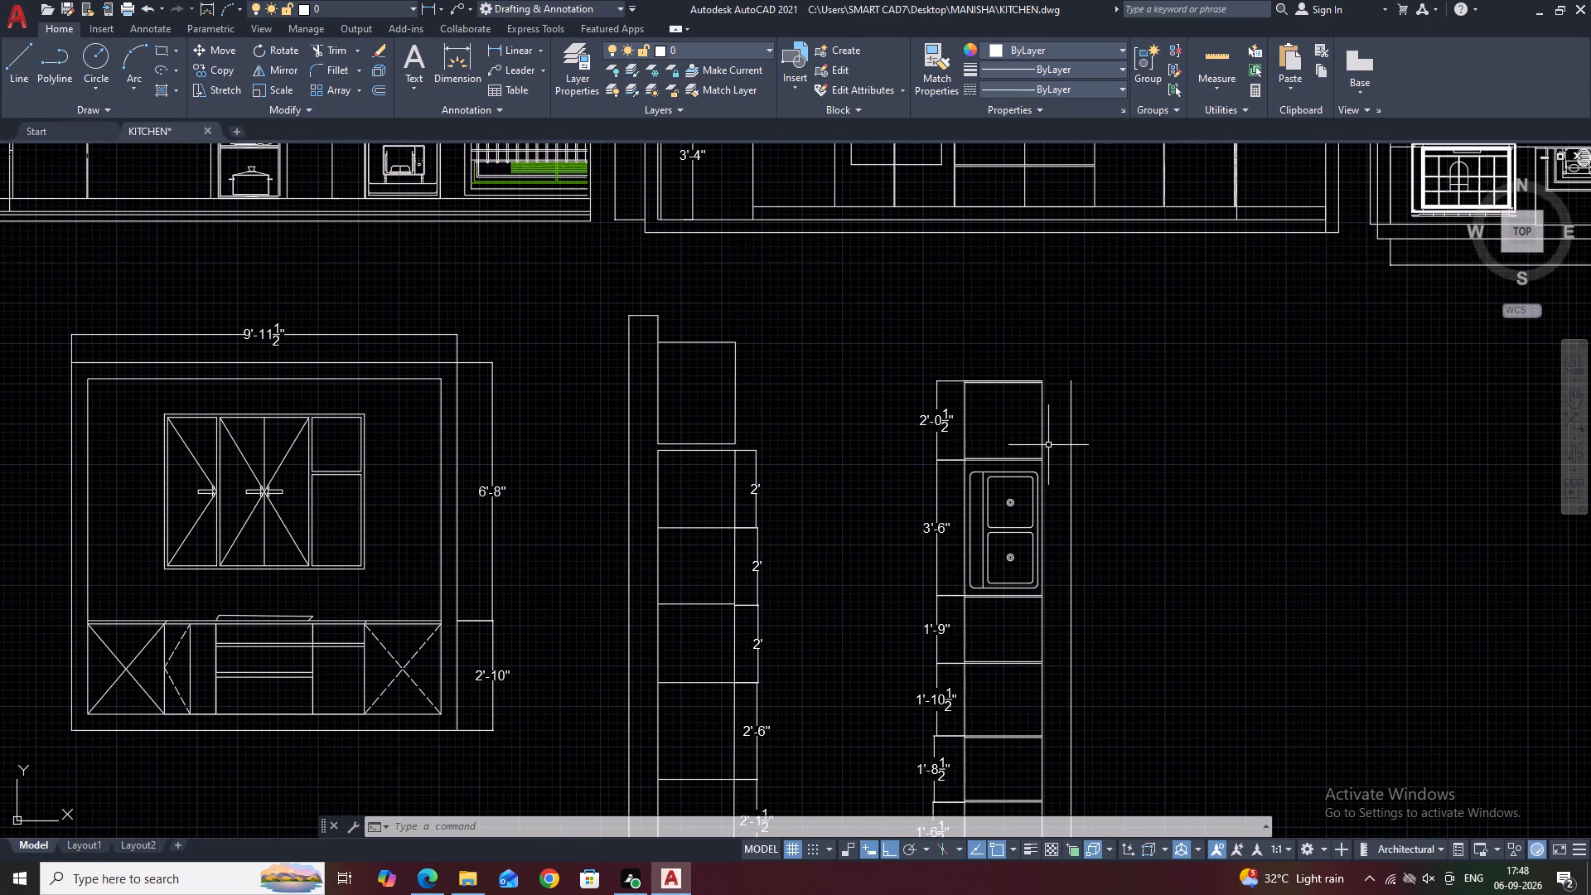
middle_drag(1053, 387, 1082, 486)
middle_drag(994, 514, 1077, 485)
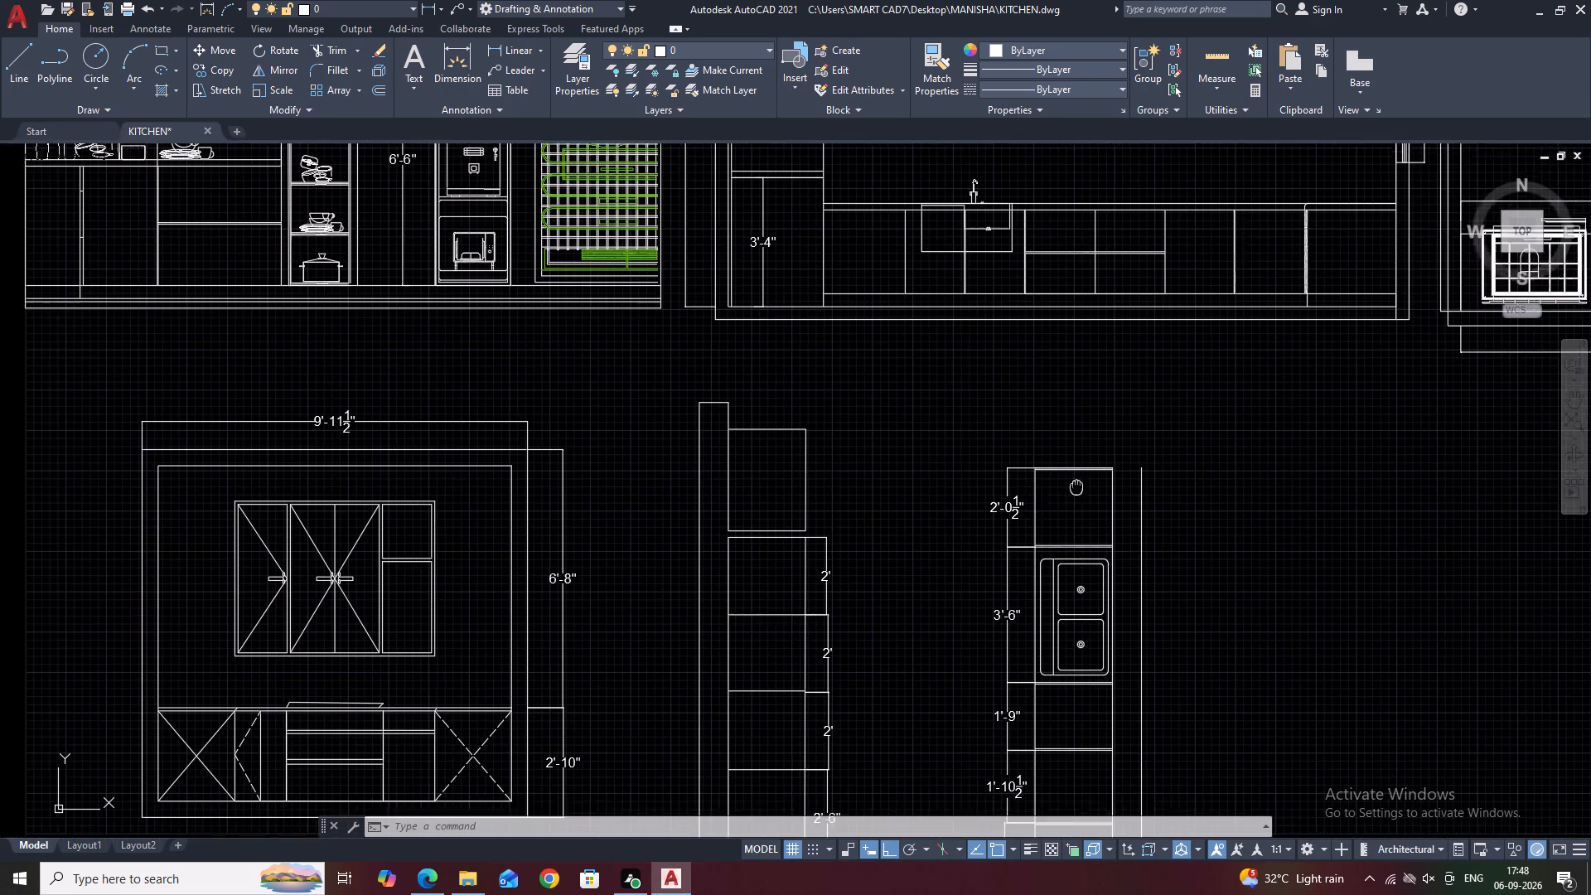
middle_drag(1077, 485, 1076, 482)
scroll(852, 356, up, 1)
drag(870, 476, 845, 440)
click(825, 404)
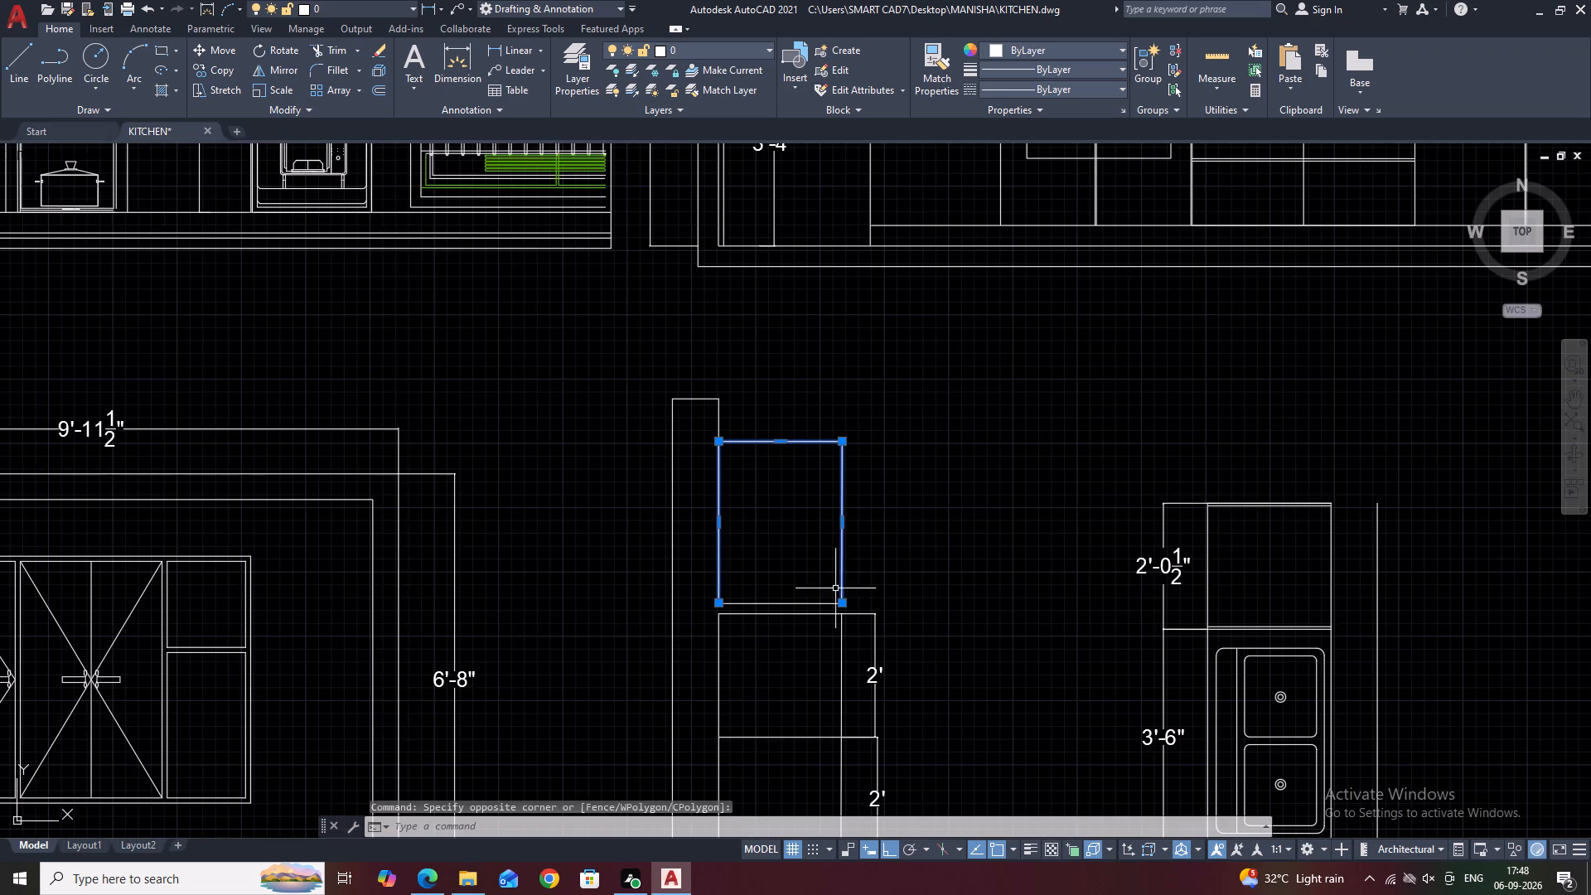
click(825, 604)
middle_drag(908, 515, 871, 516)
key(c)
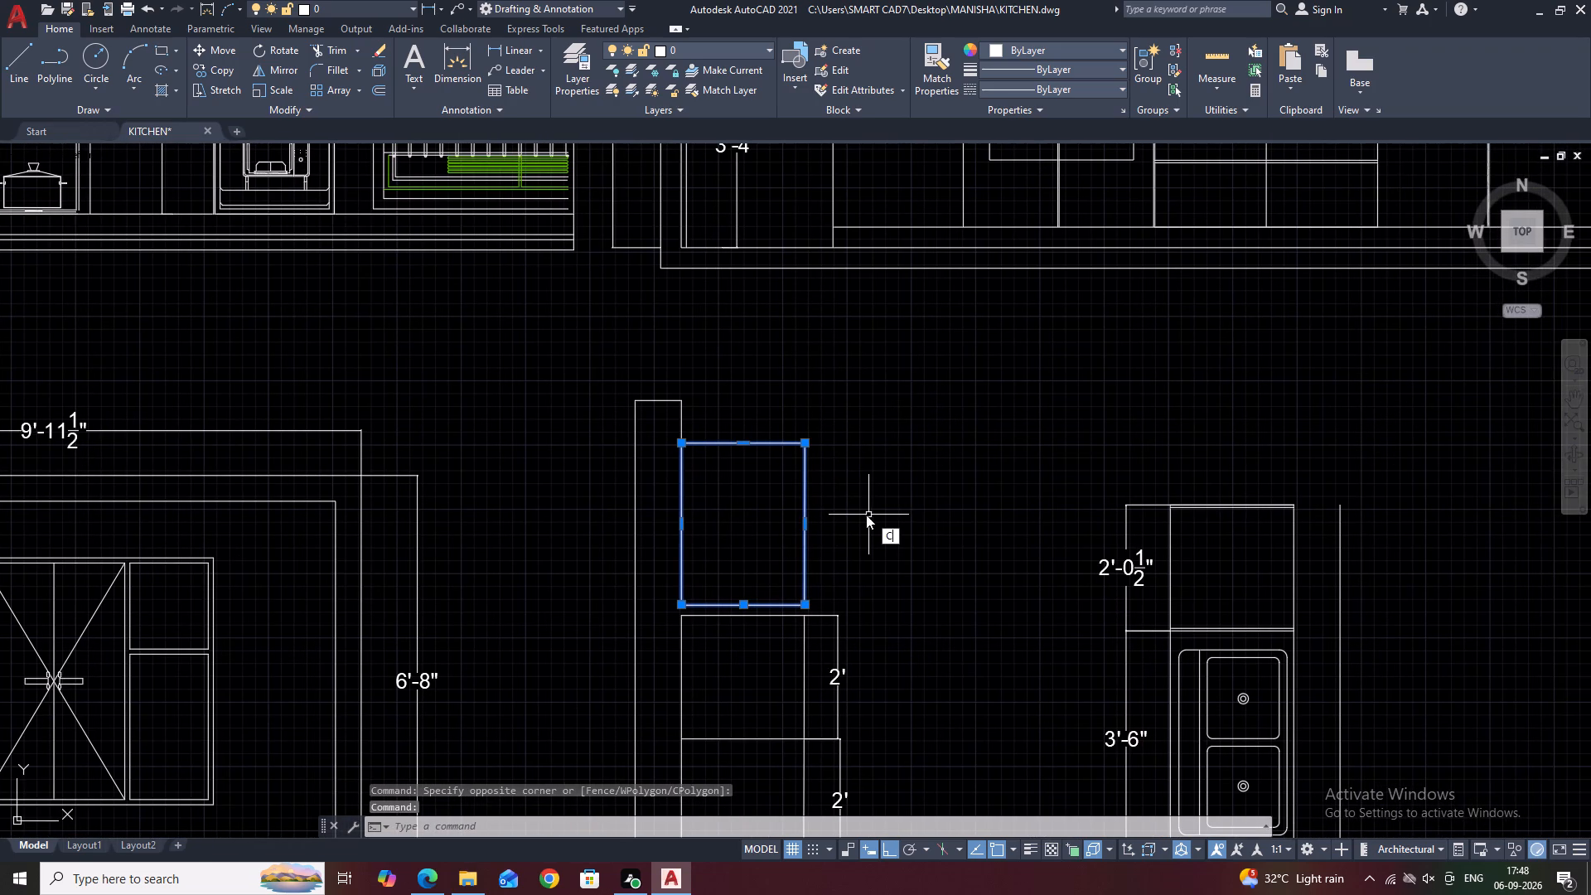
text(O)
key(space)
click(860, 513)
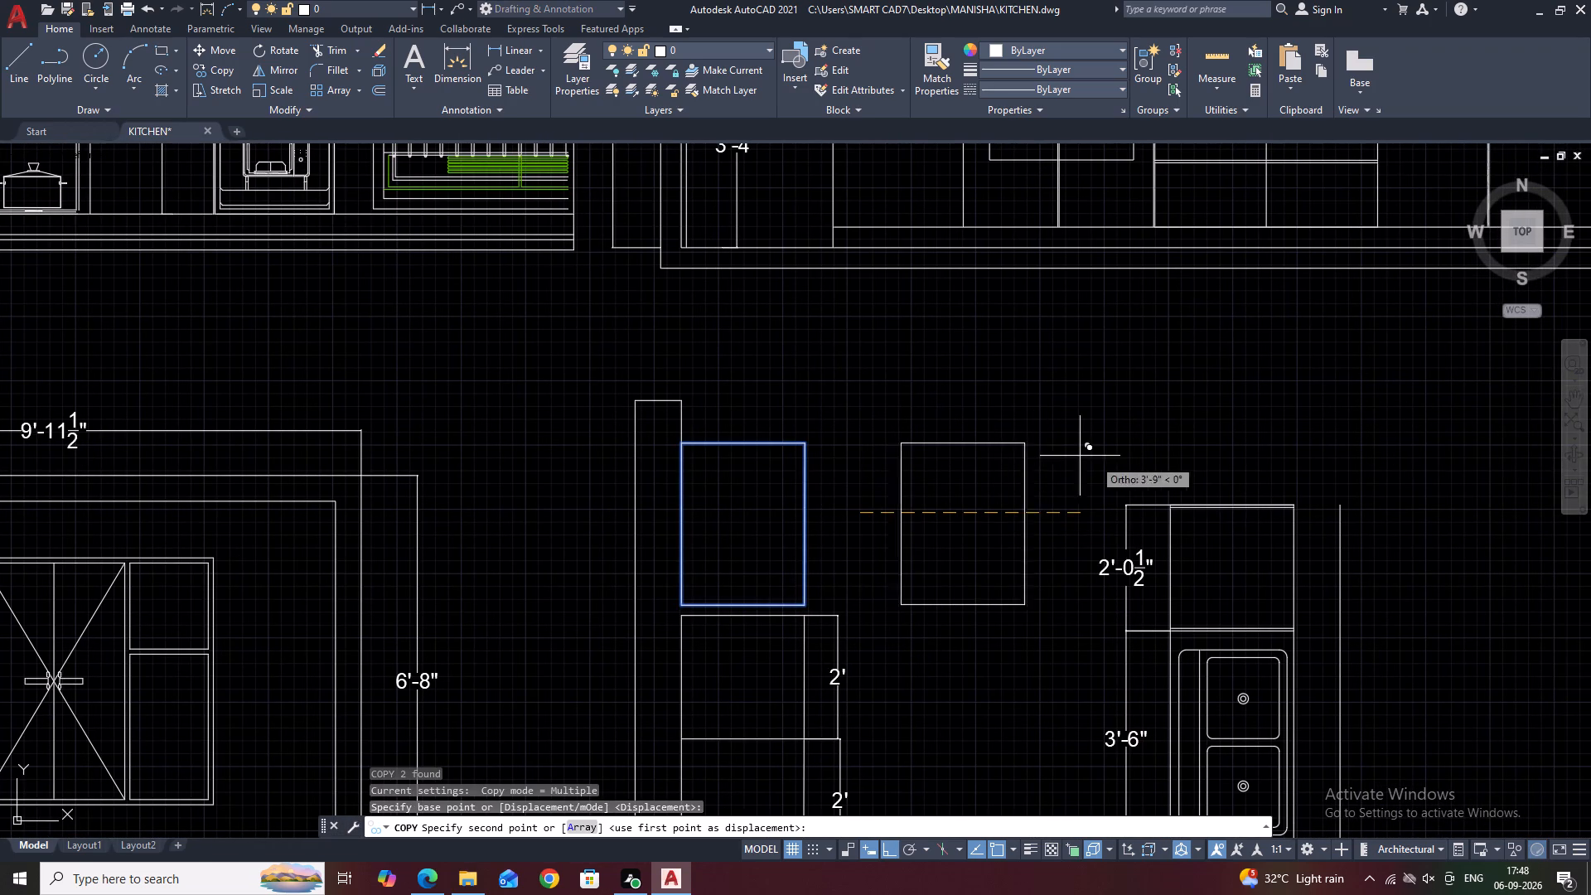
click(1095, 458)
key(Escape)
Rotate the copied unit 90° about the midpoint of its side edge.
click(1067, 450)
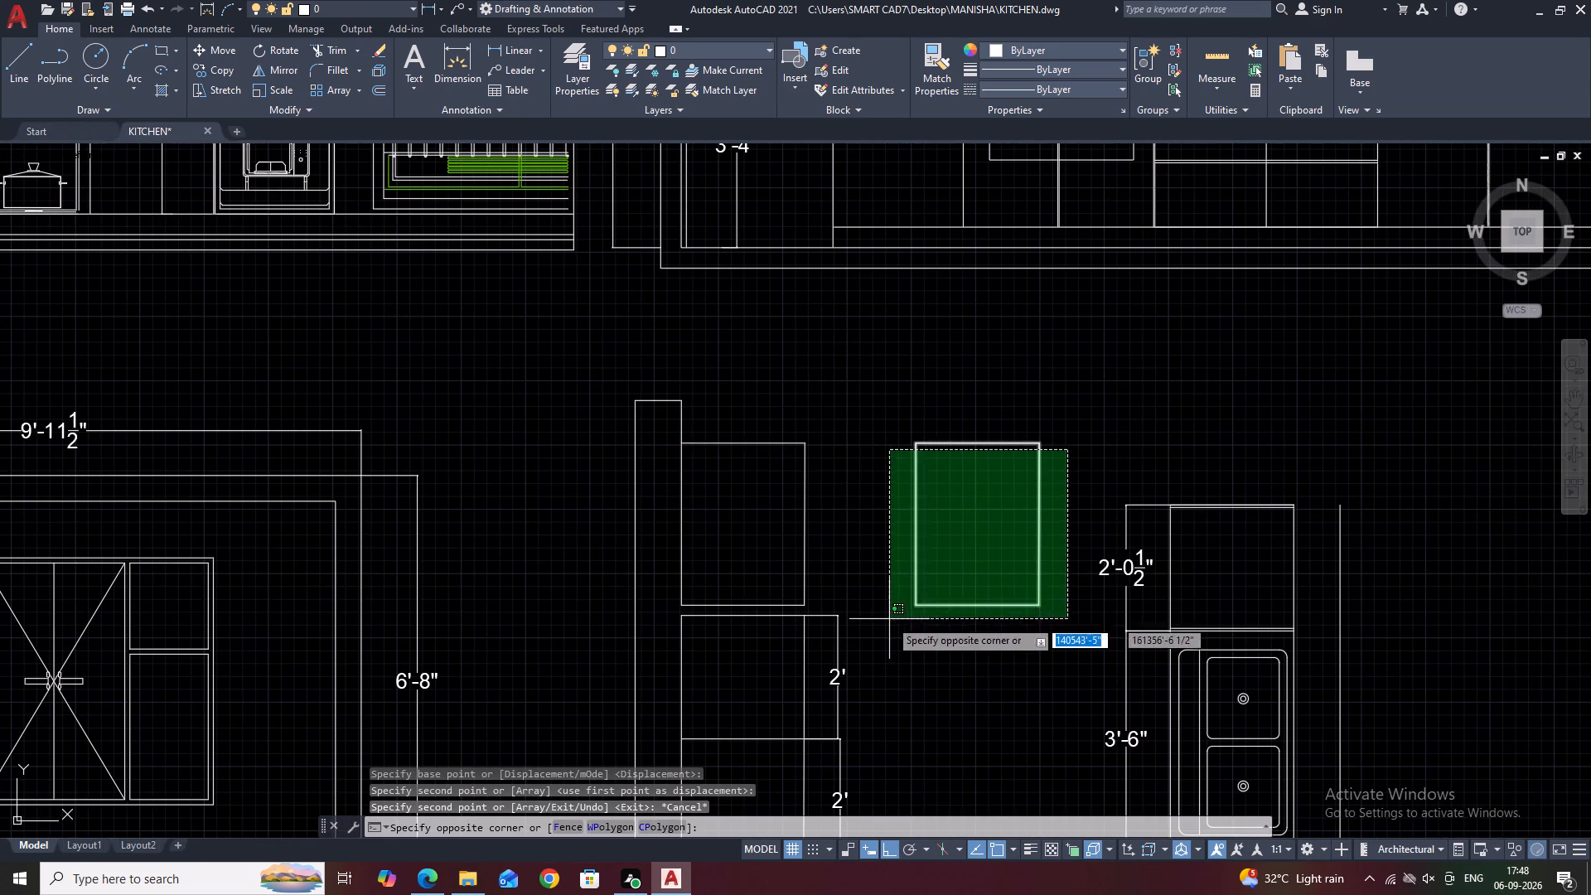
click(889, 620)
text(RO)
key(space)
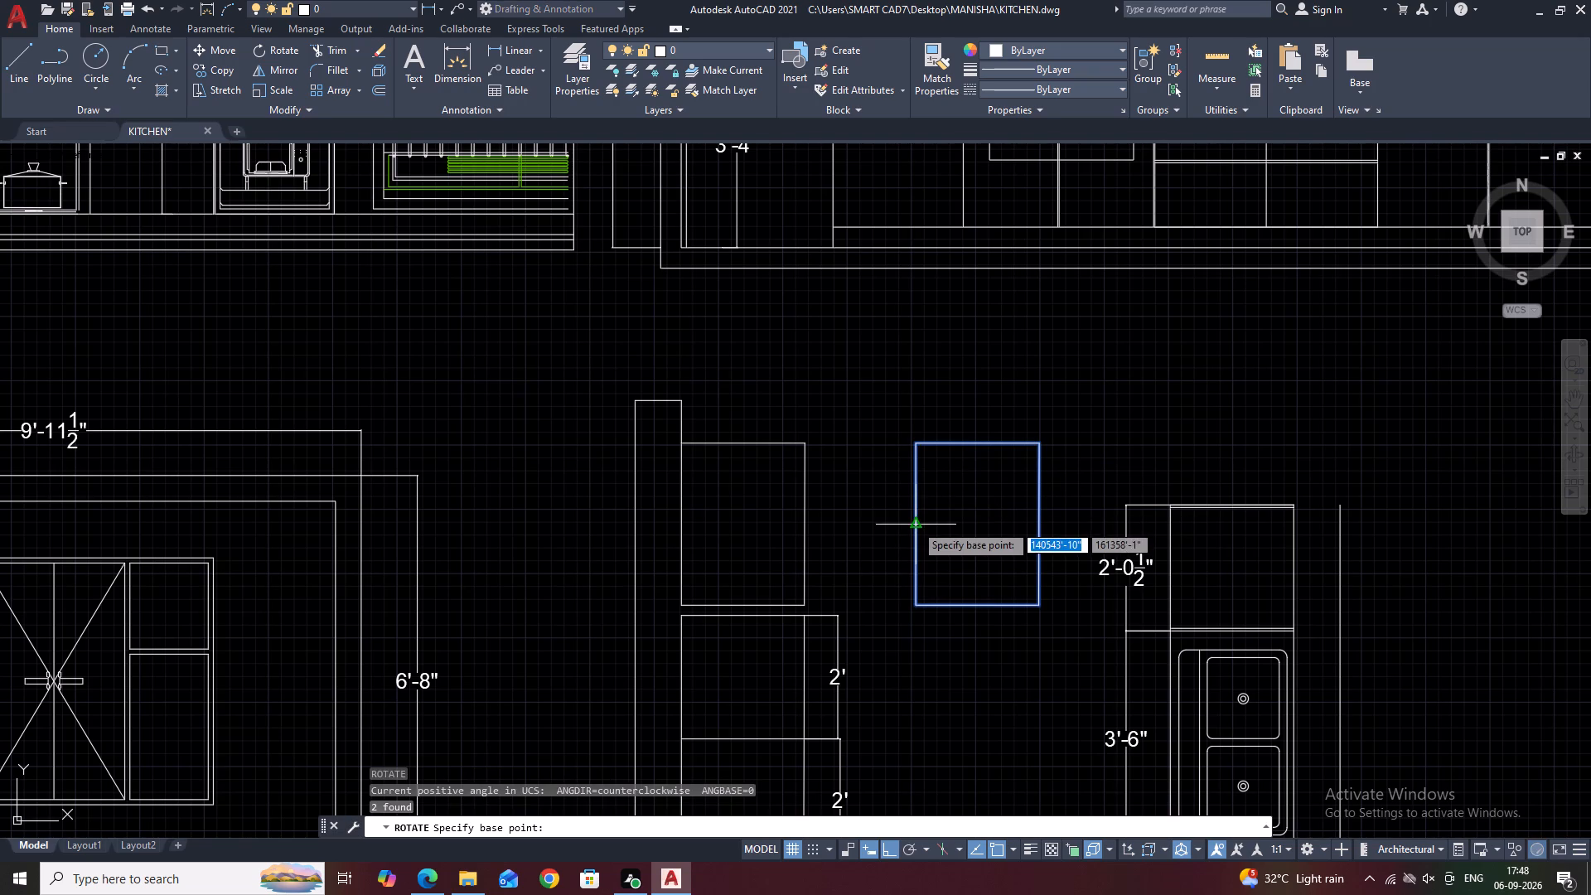
click(913, 528)
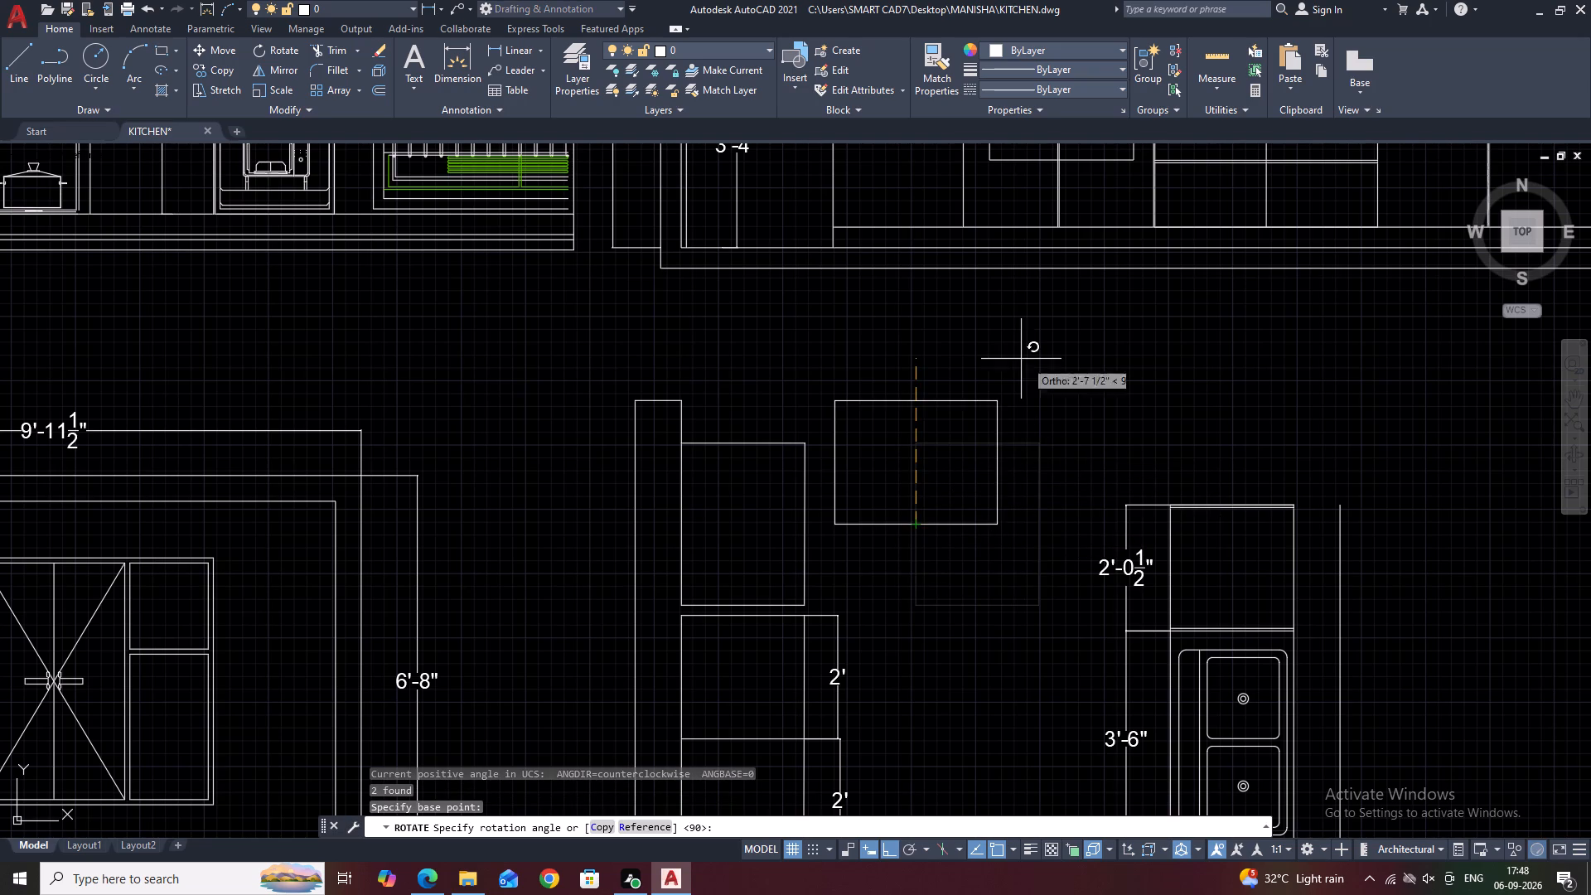
click(982, 354)
Move the rotated unit so its lower outer corner sits on the upper outer corner of the sink counter run.
drag(1019, 374, 1014, 387)
click(905, 566)
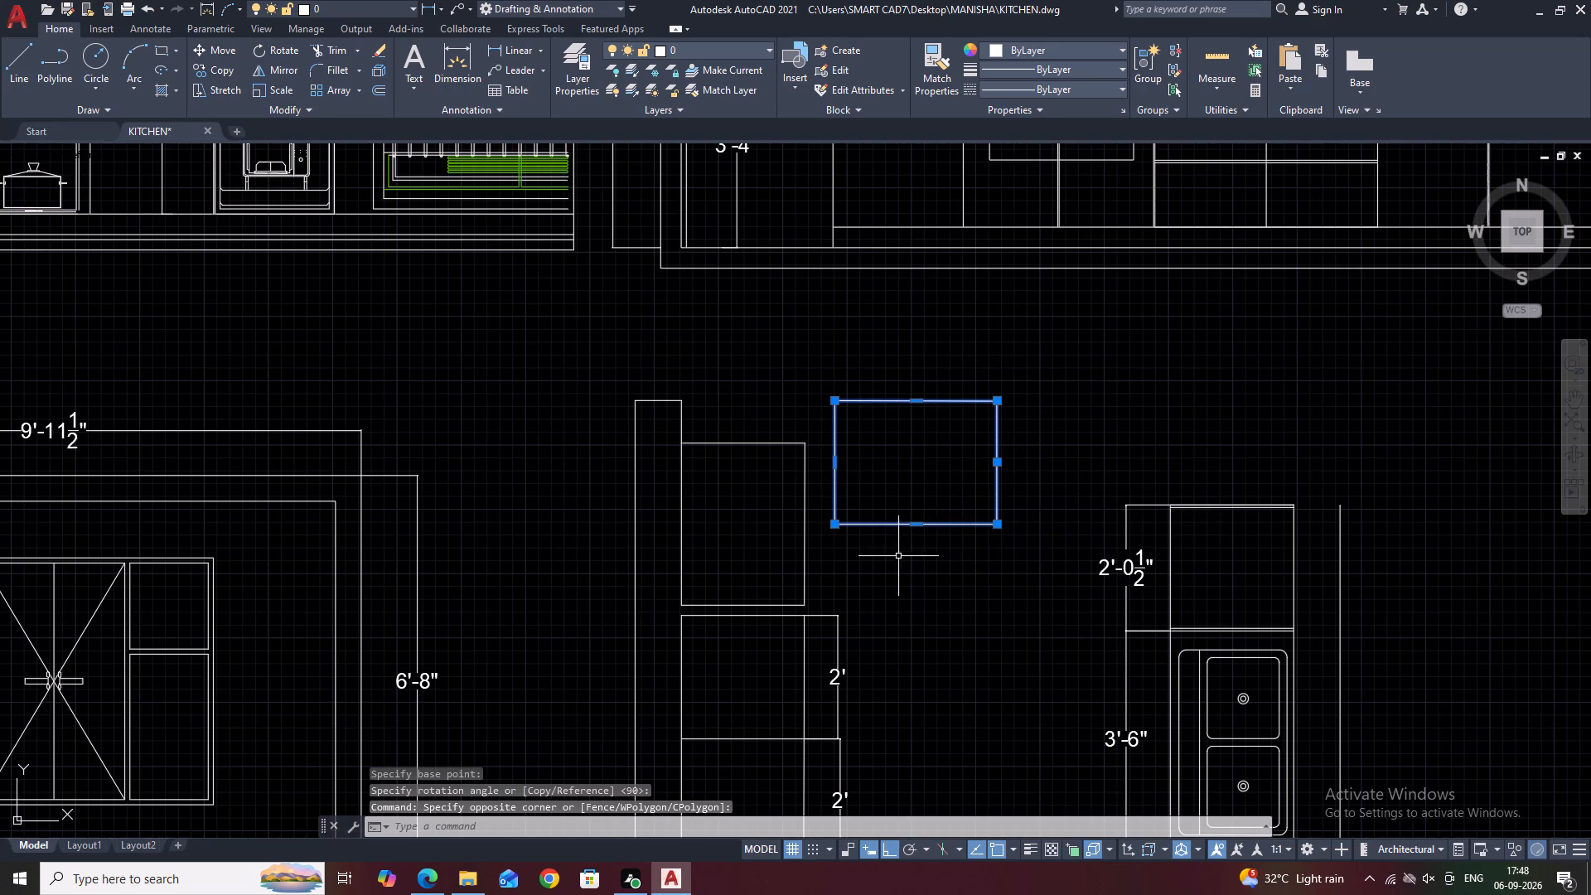
key(m)
key(space)
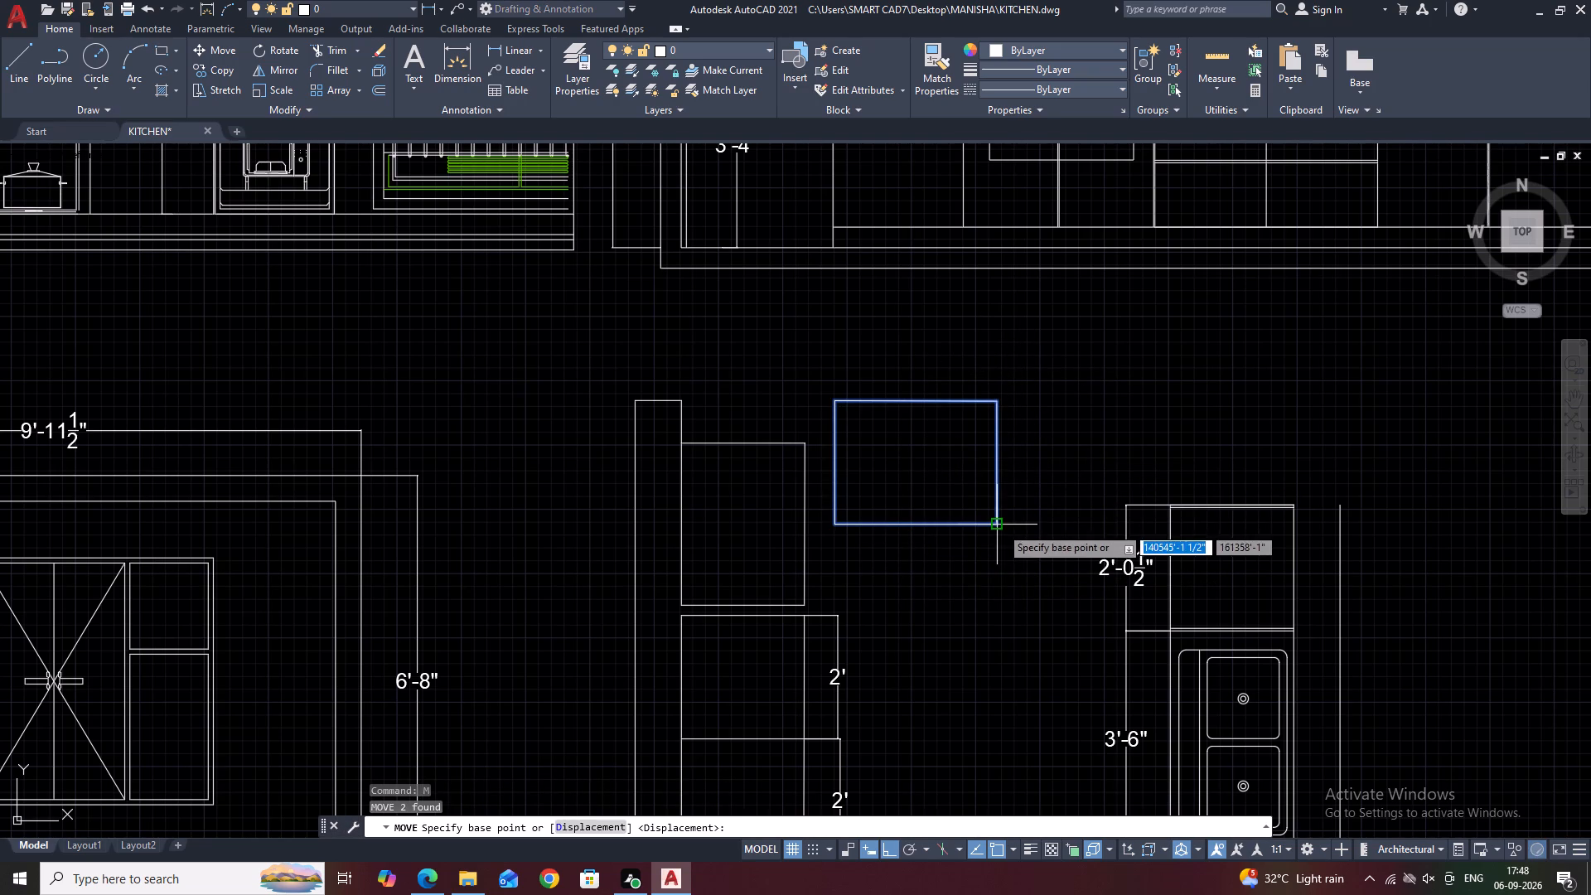
click(1000, 526)
scroll(1293, 513, up, 3)
click(1281, 485)
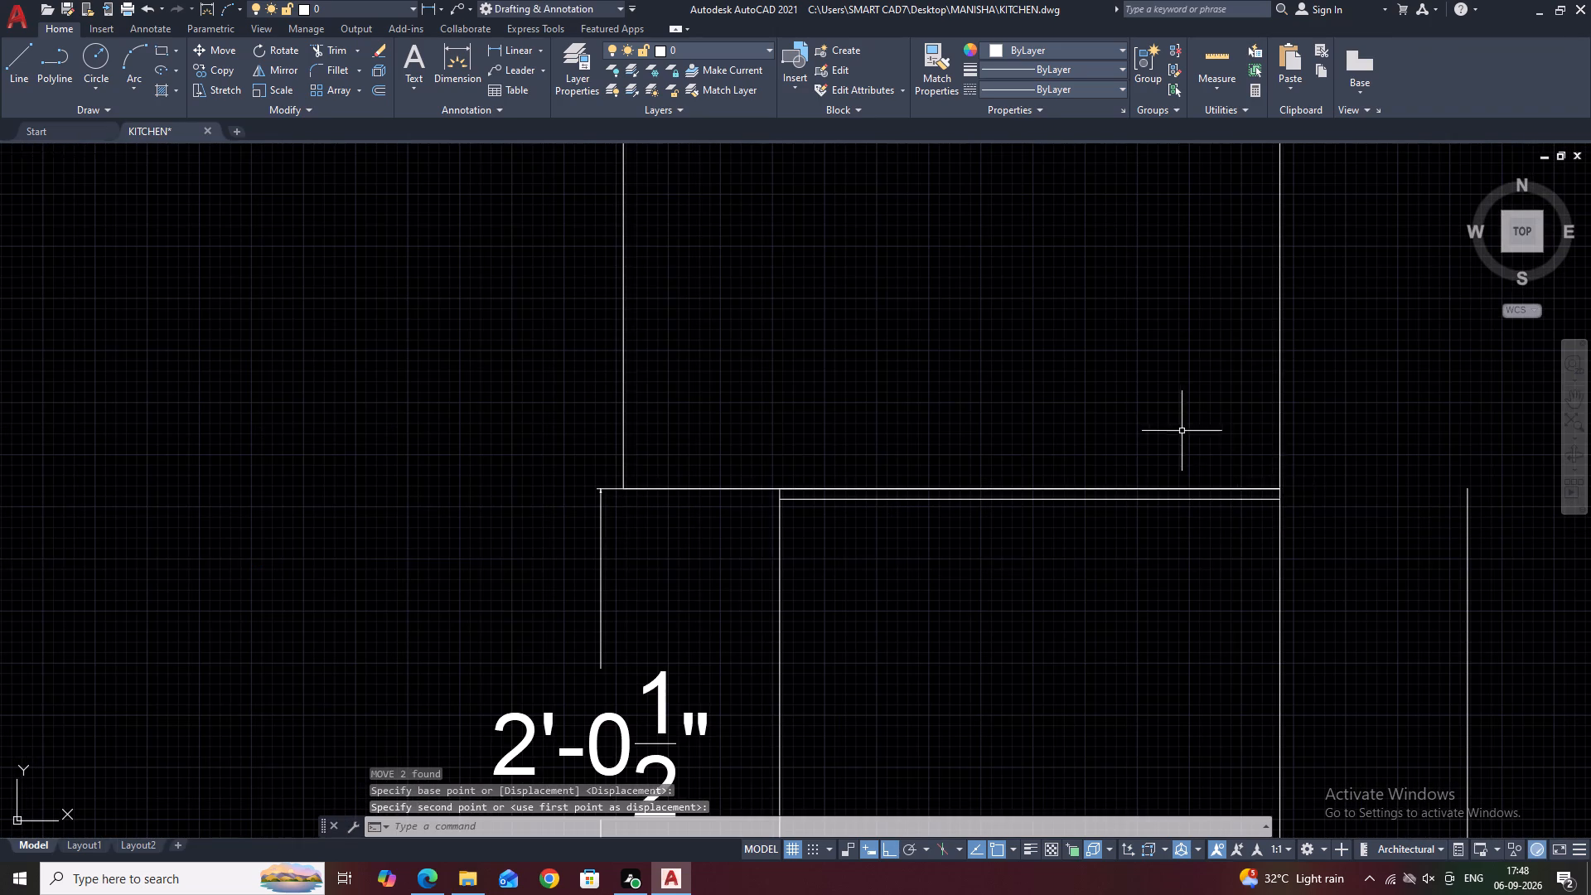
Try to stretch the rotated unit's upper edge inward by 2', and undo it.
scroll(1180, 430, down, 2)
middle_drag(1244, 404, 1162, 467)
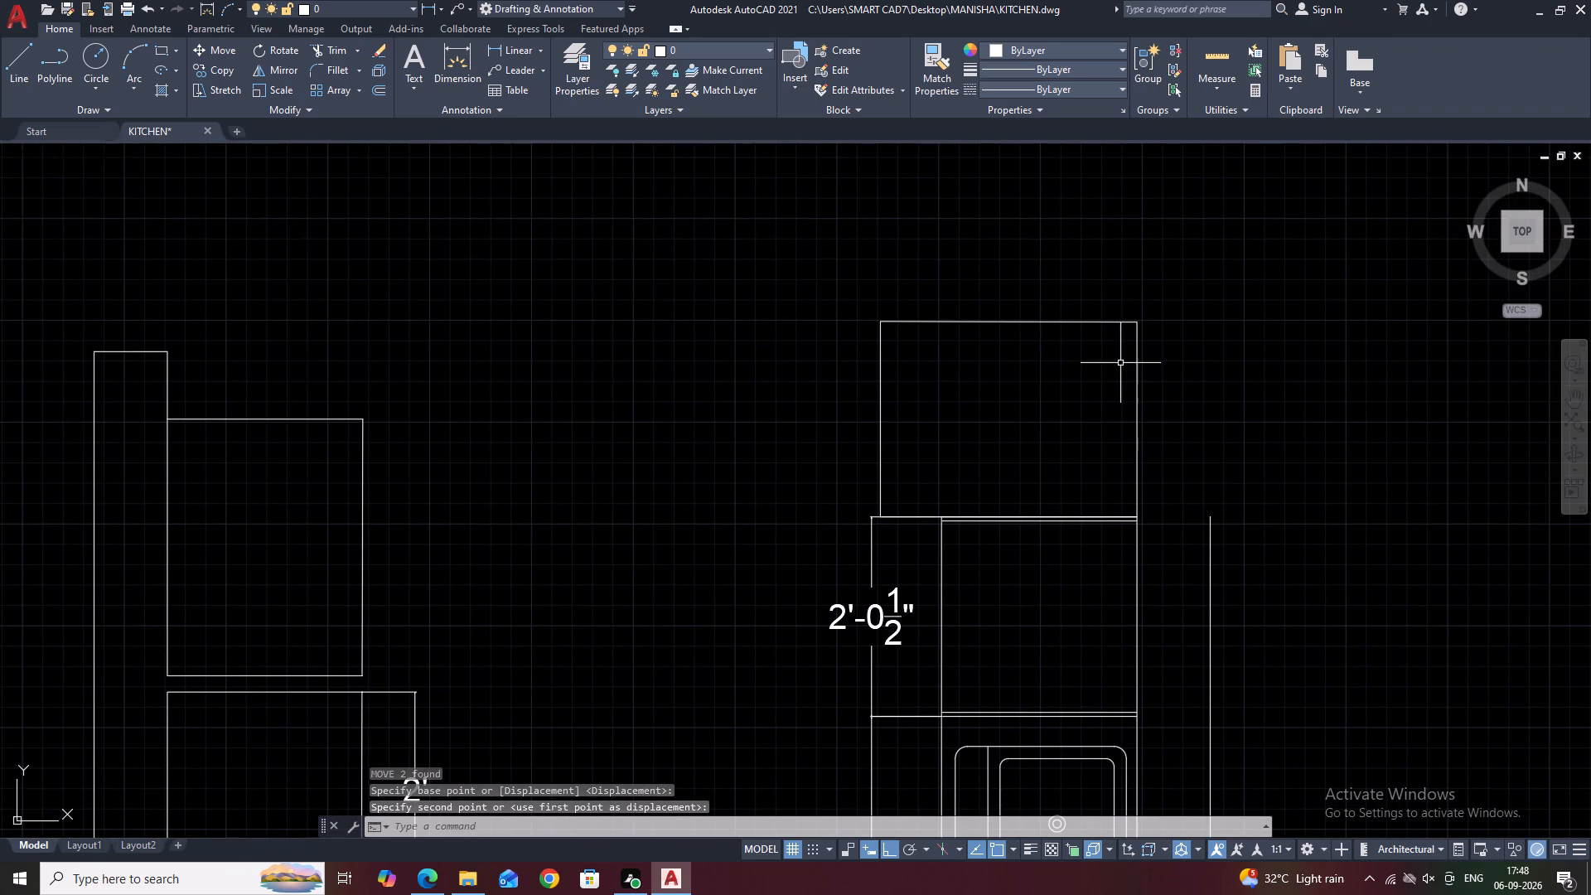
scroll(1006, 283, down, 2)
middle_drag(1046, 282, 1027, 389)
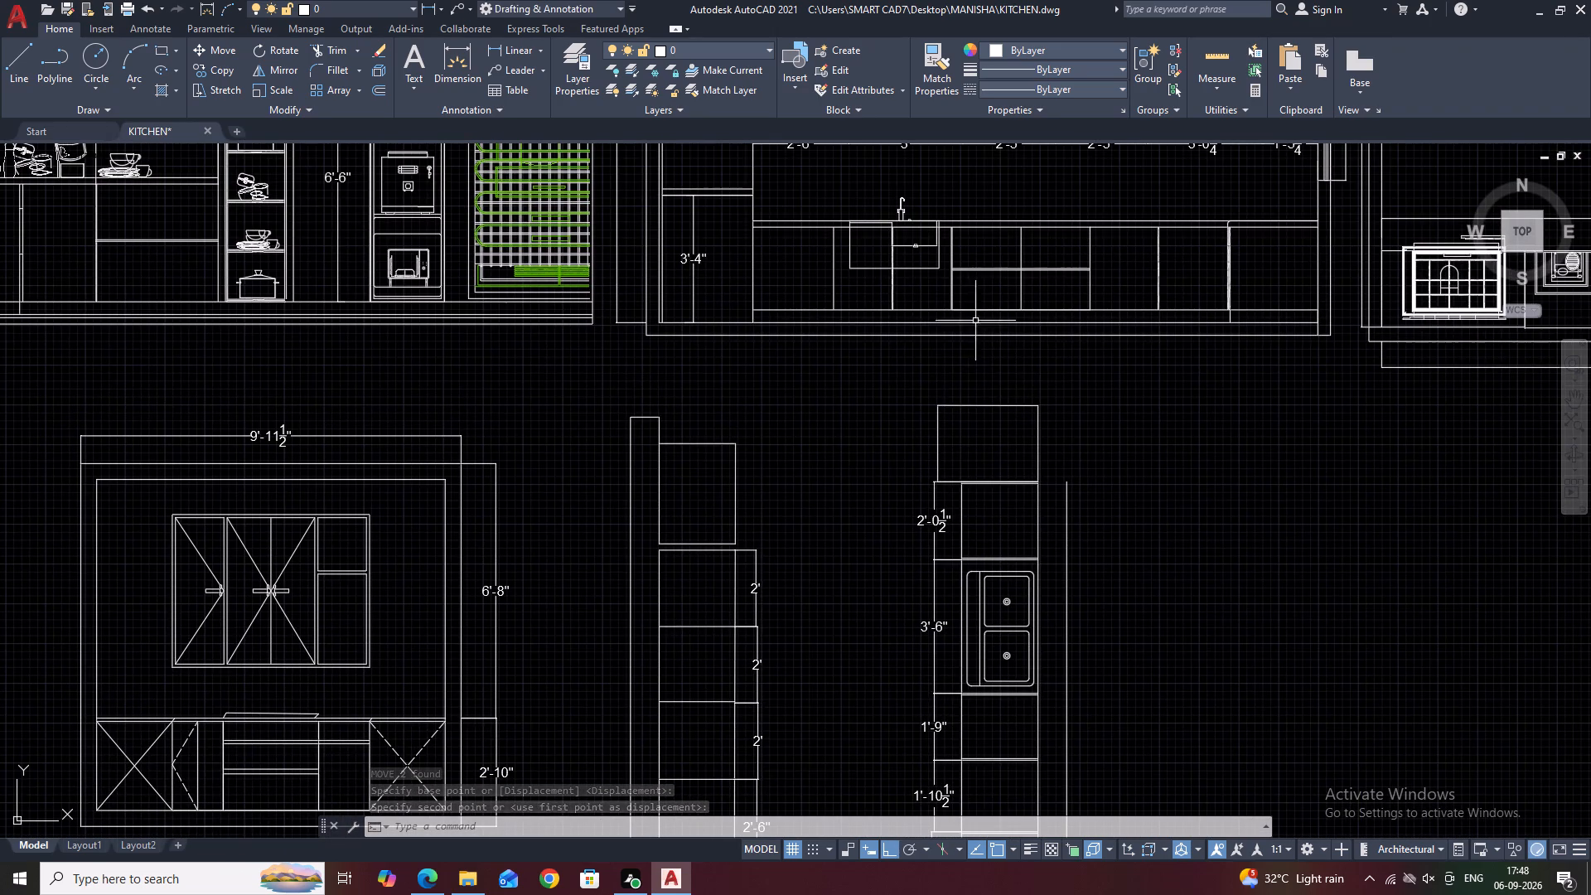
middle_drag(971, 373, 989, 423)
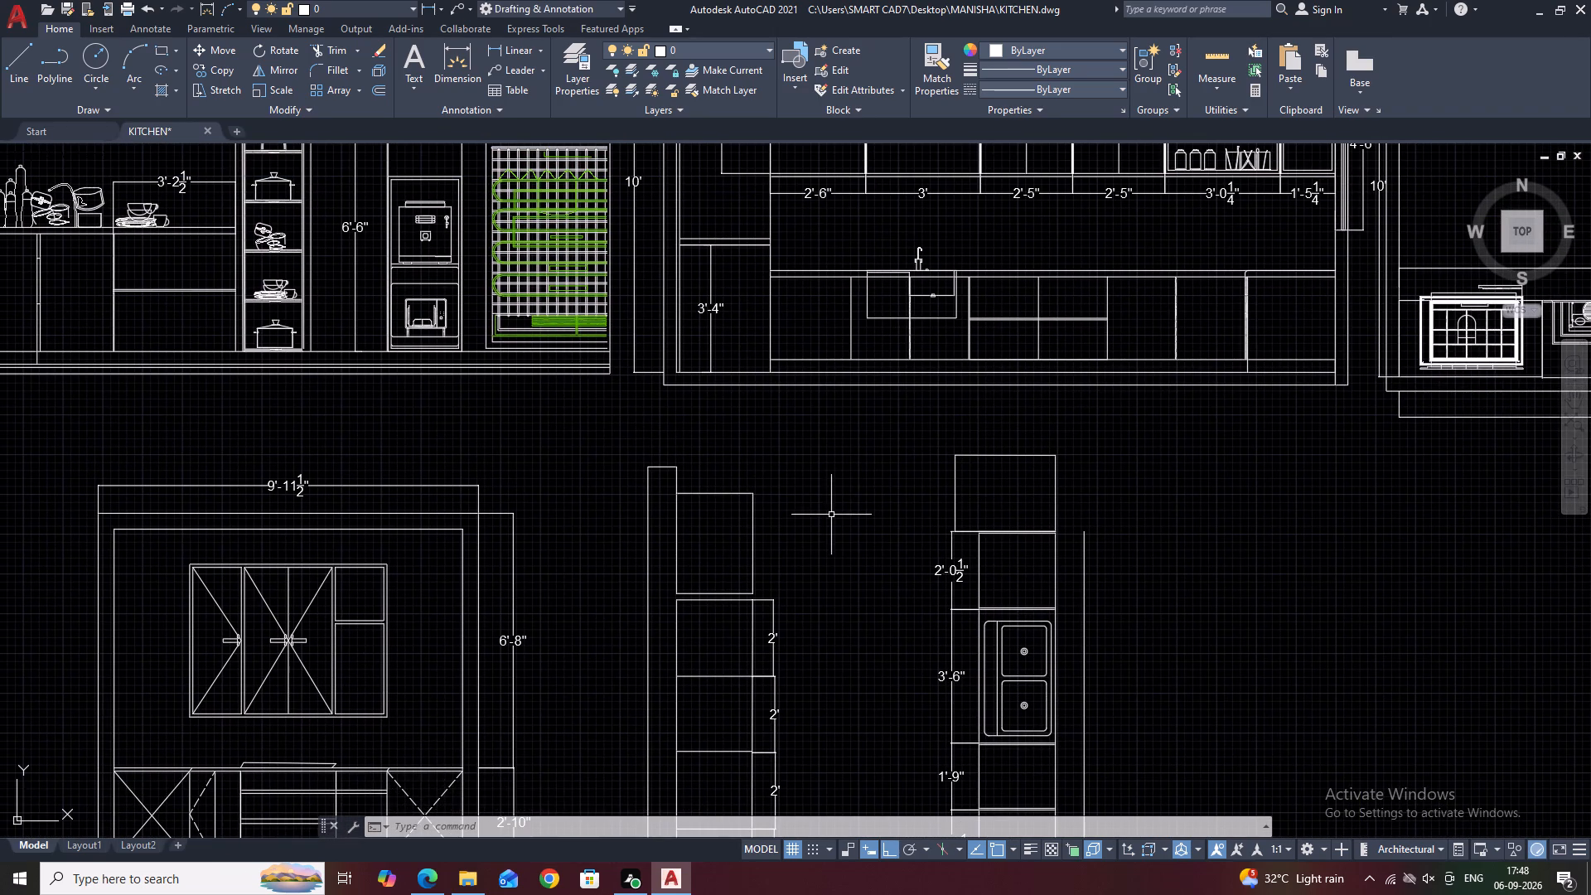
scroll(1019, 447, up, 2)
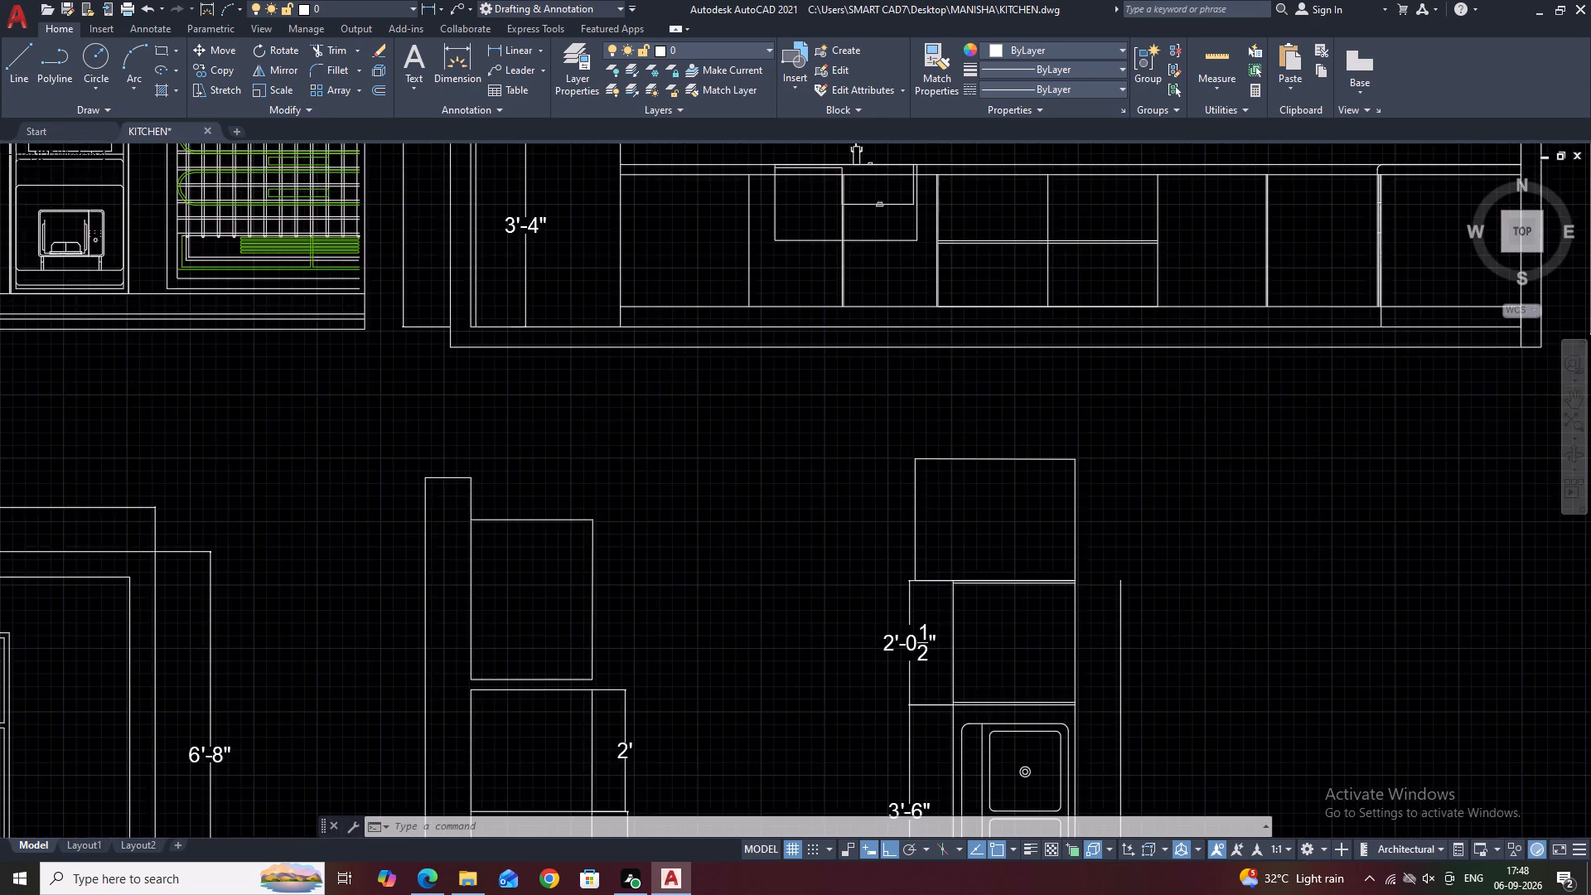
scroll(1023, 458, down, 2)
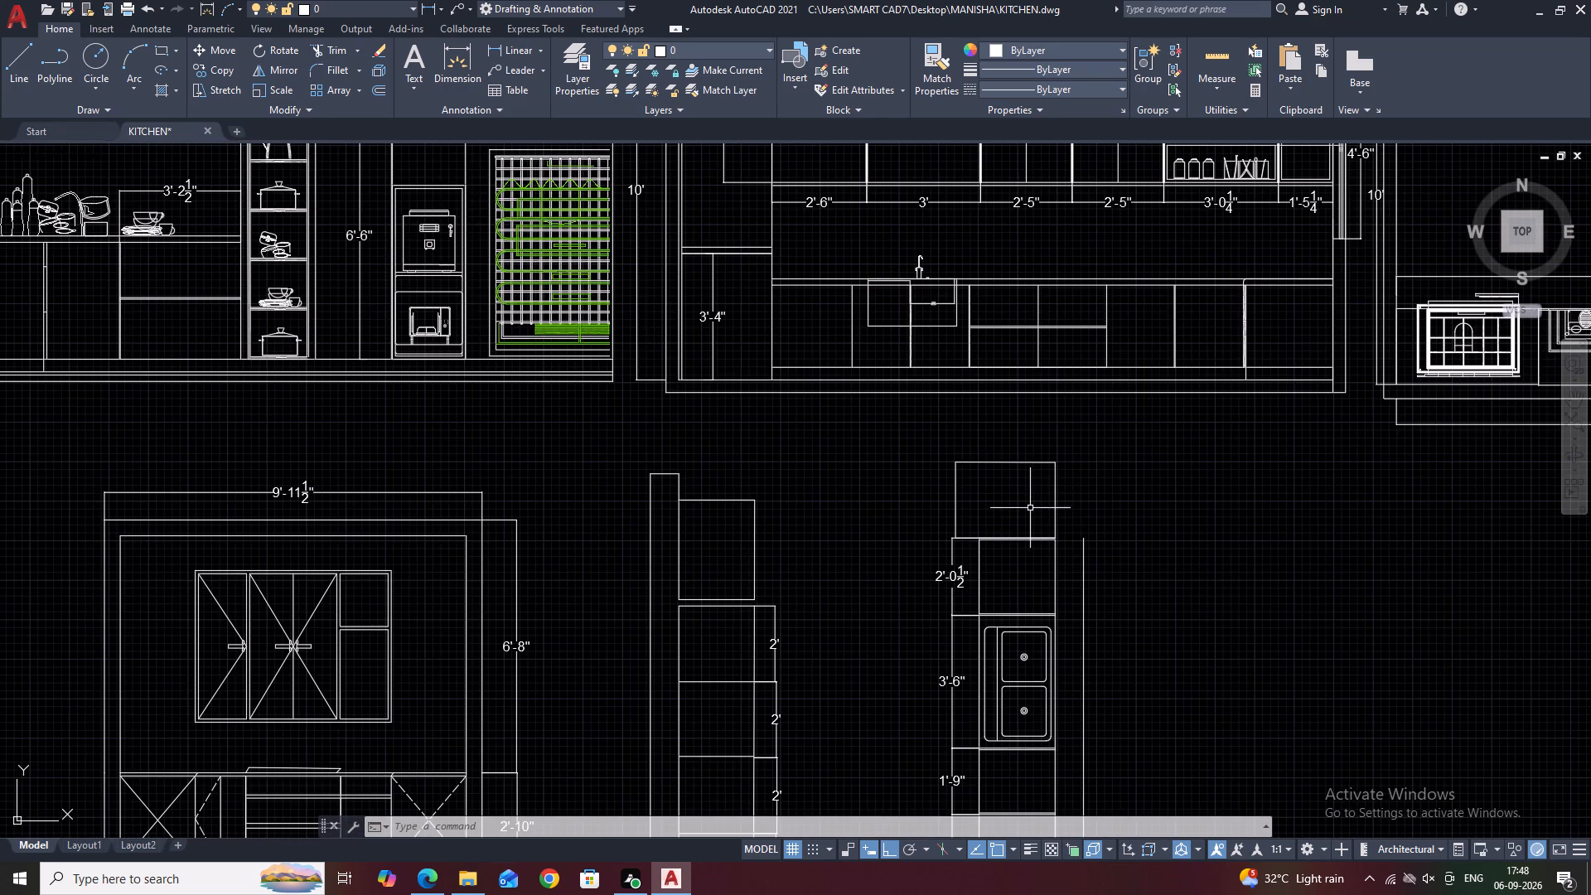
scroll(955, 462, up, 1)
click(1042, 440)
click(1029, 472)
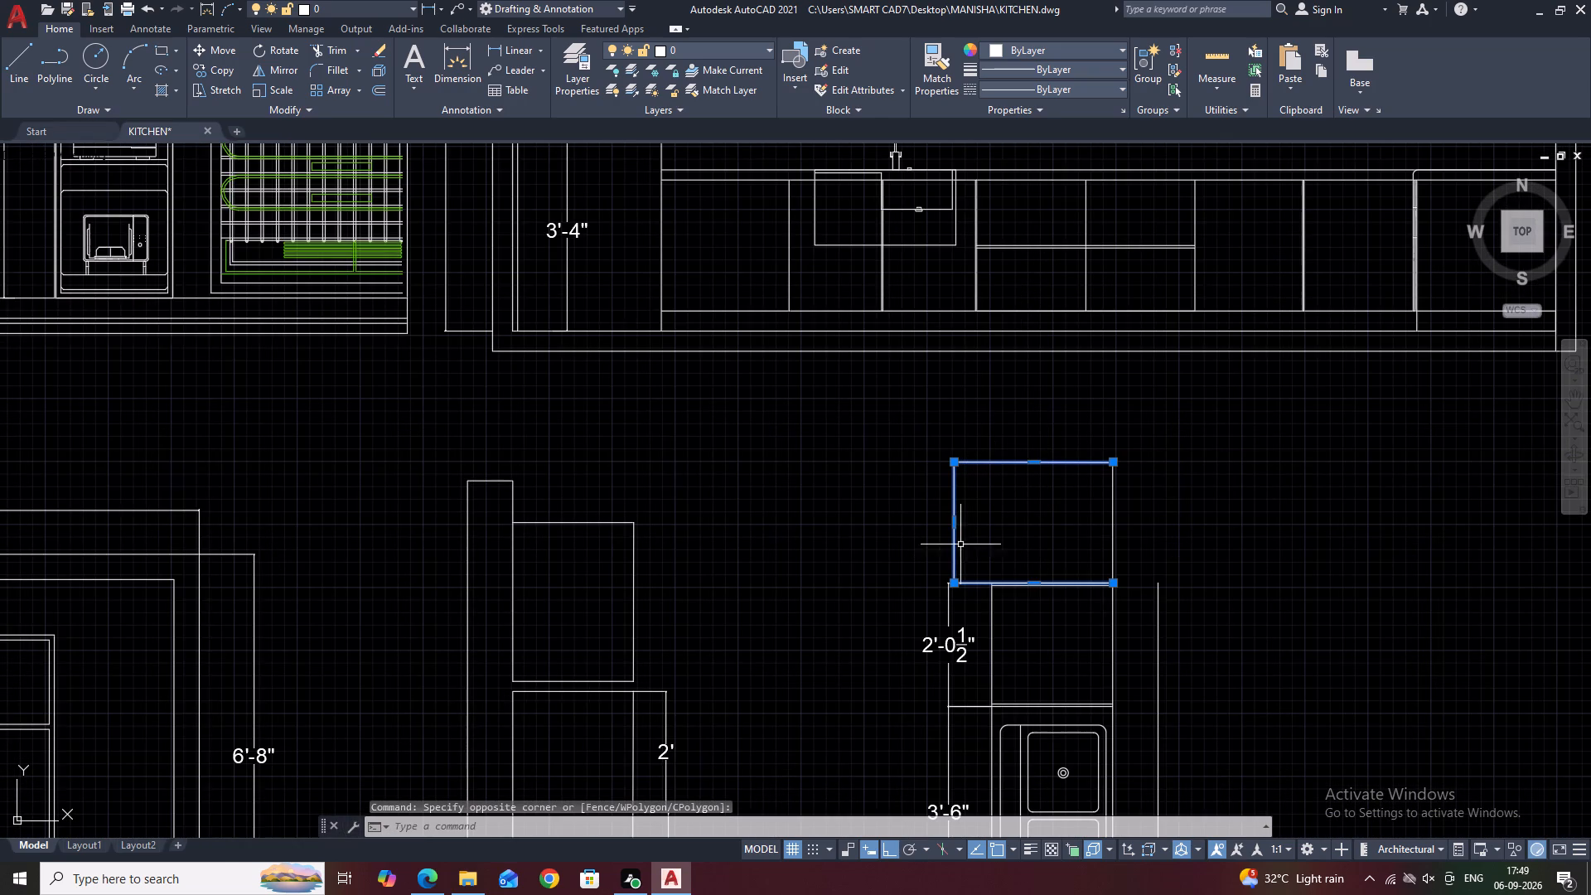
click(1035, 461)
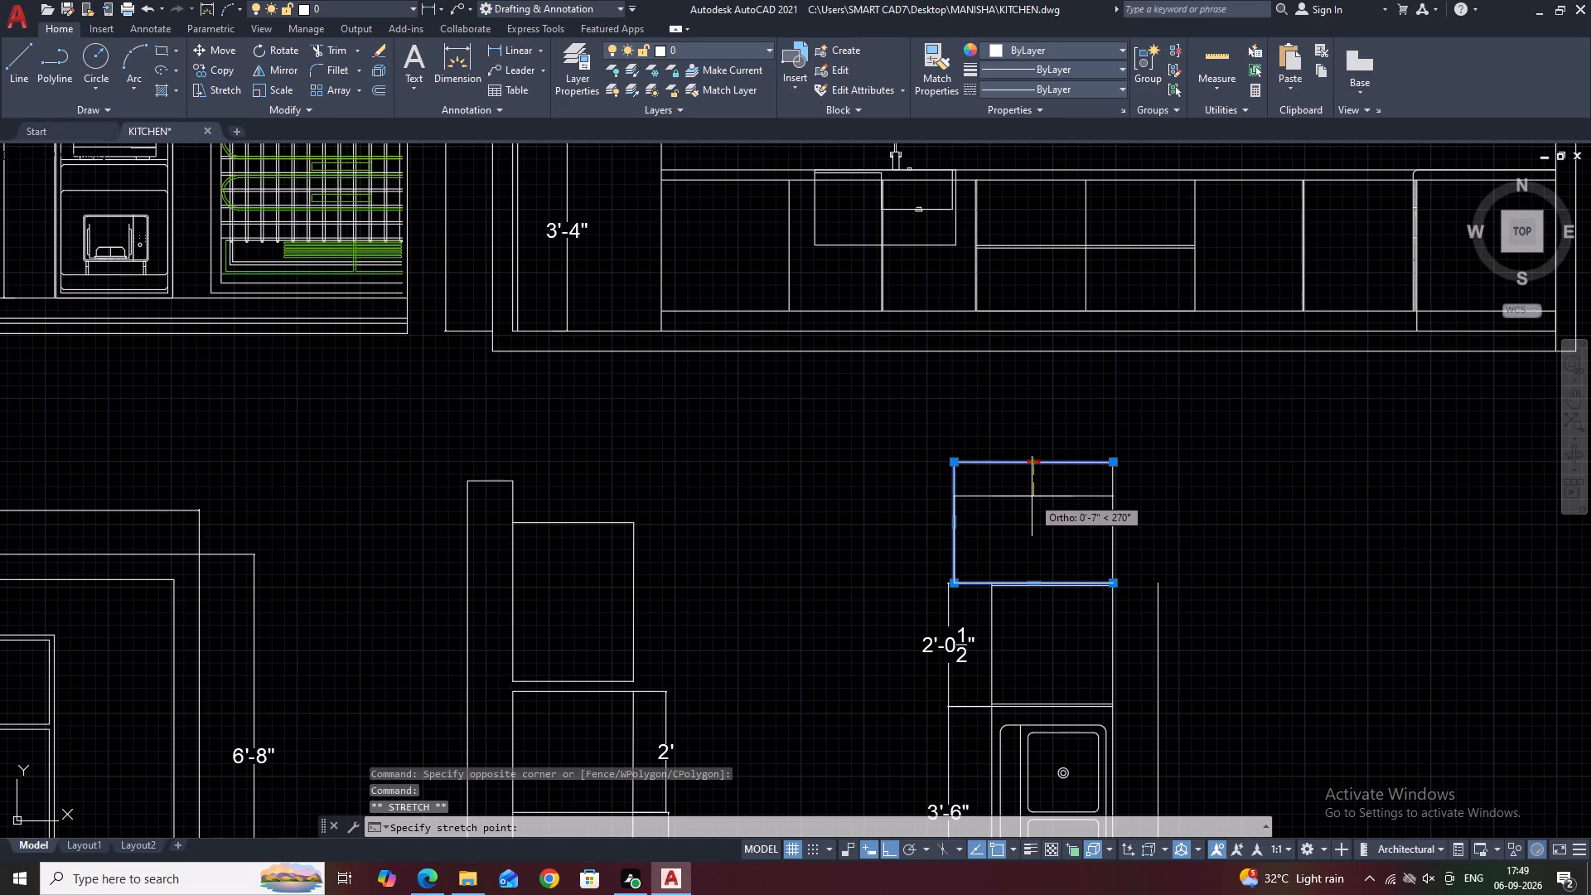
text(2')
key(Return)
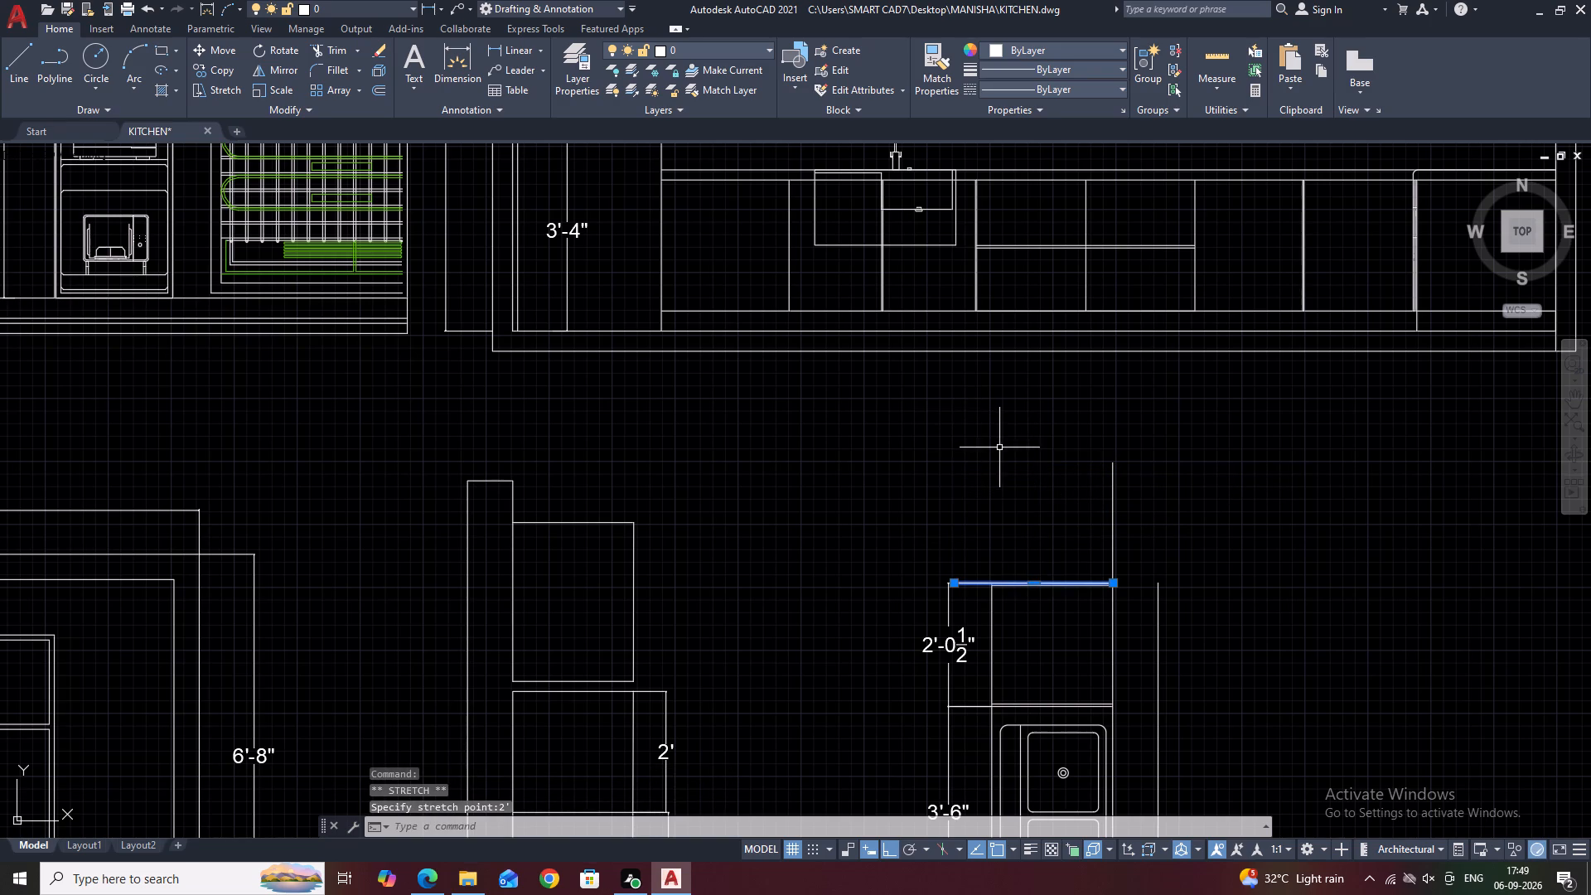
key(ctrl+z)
Stretch the rotated unit's upper edge slightly downward to make the unit shallower.
click(1030, 462)
scroll(1058, 474, up, 2)
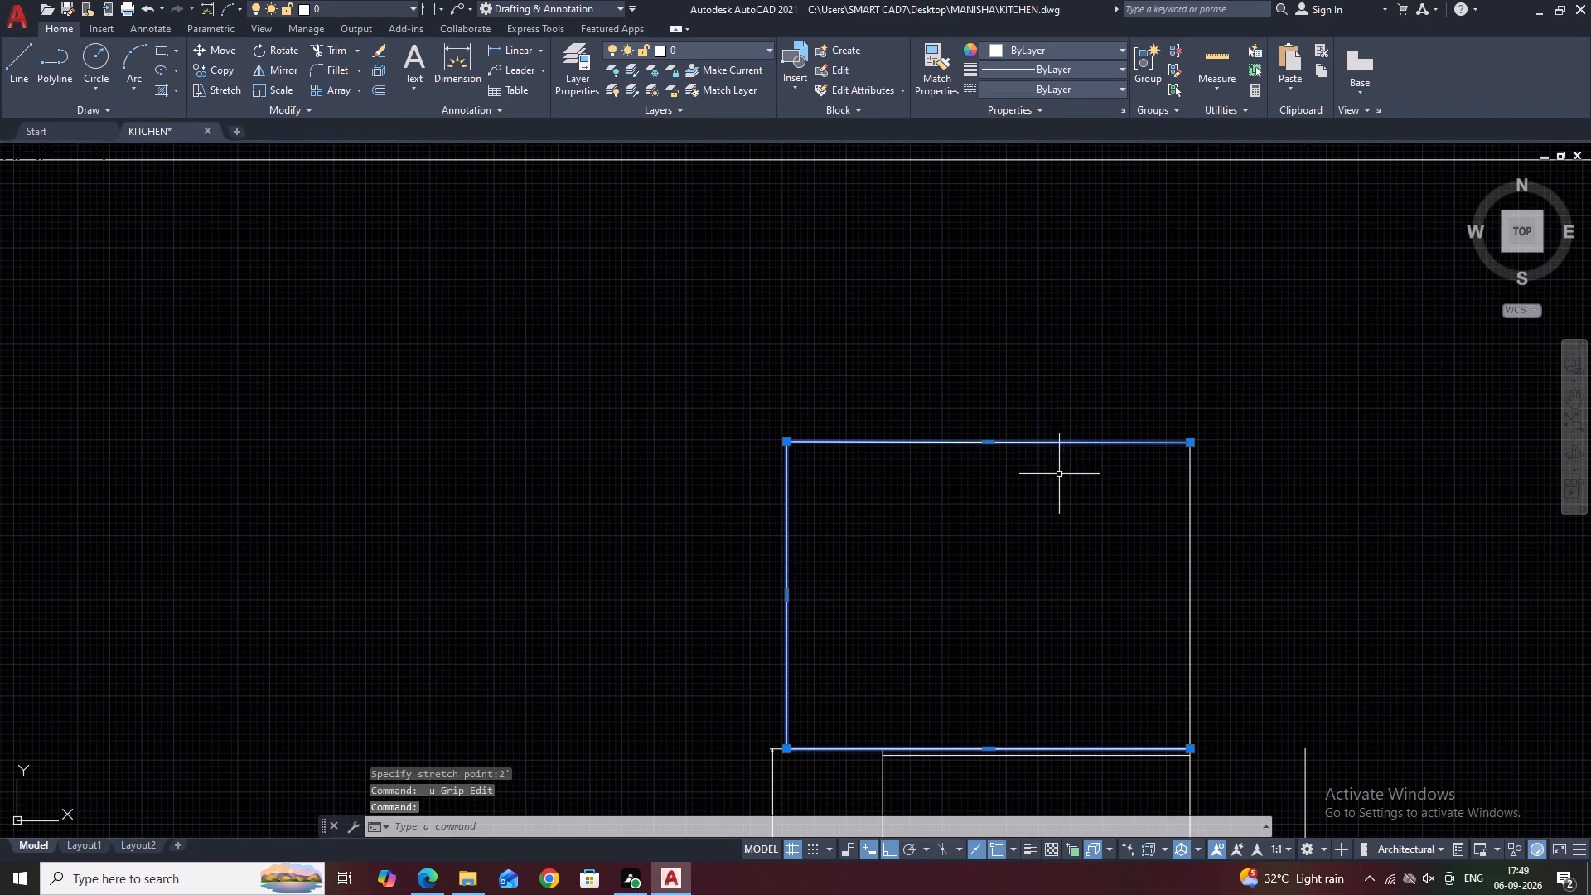
click(991, 442)
click(992, 485)
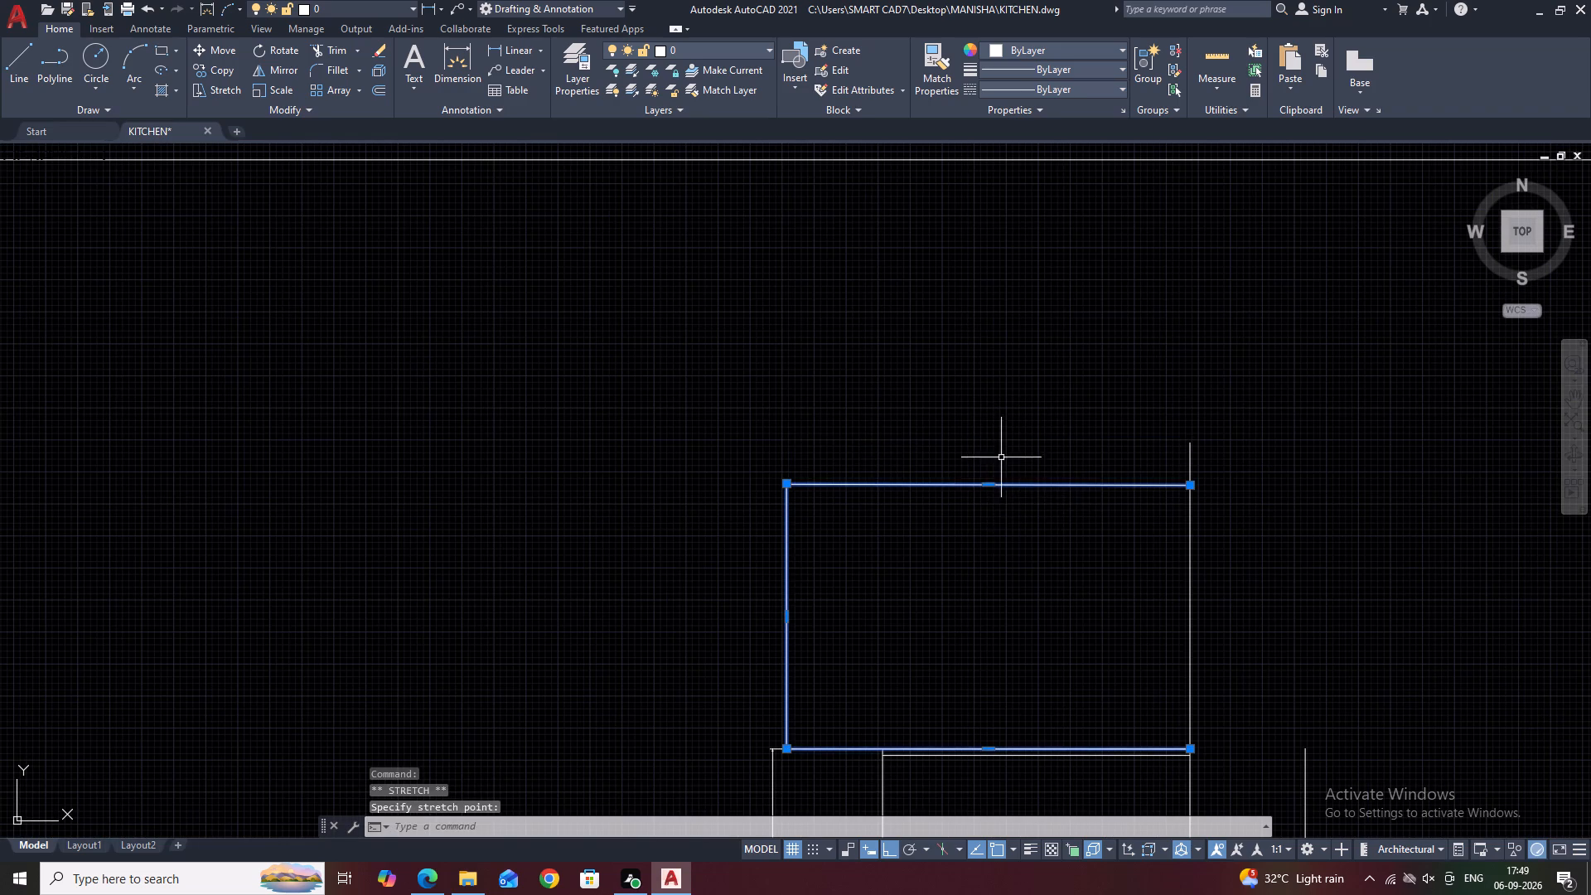
scroll(1003, 453, down, 1)
key(Escape)
Trim the piece of the unit's side line left projecting above its lowered upper edge.
text(TR)
key(space)
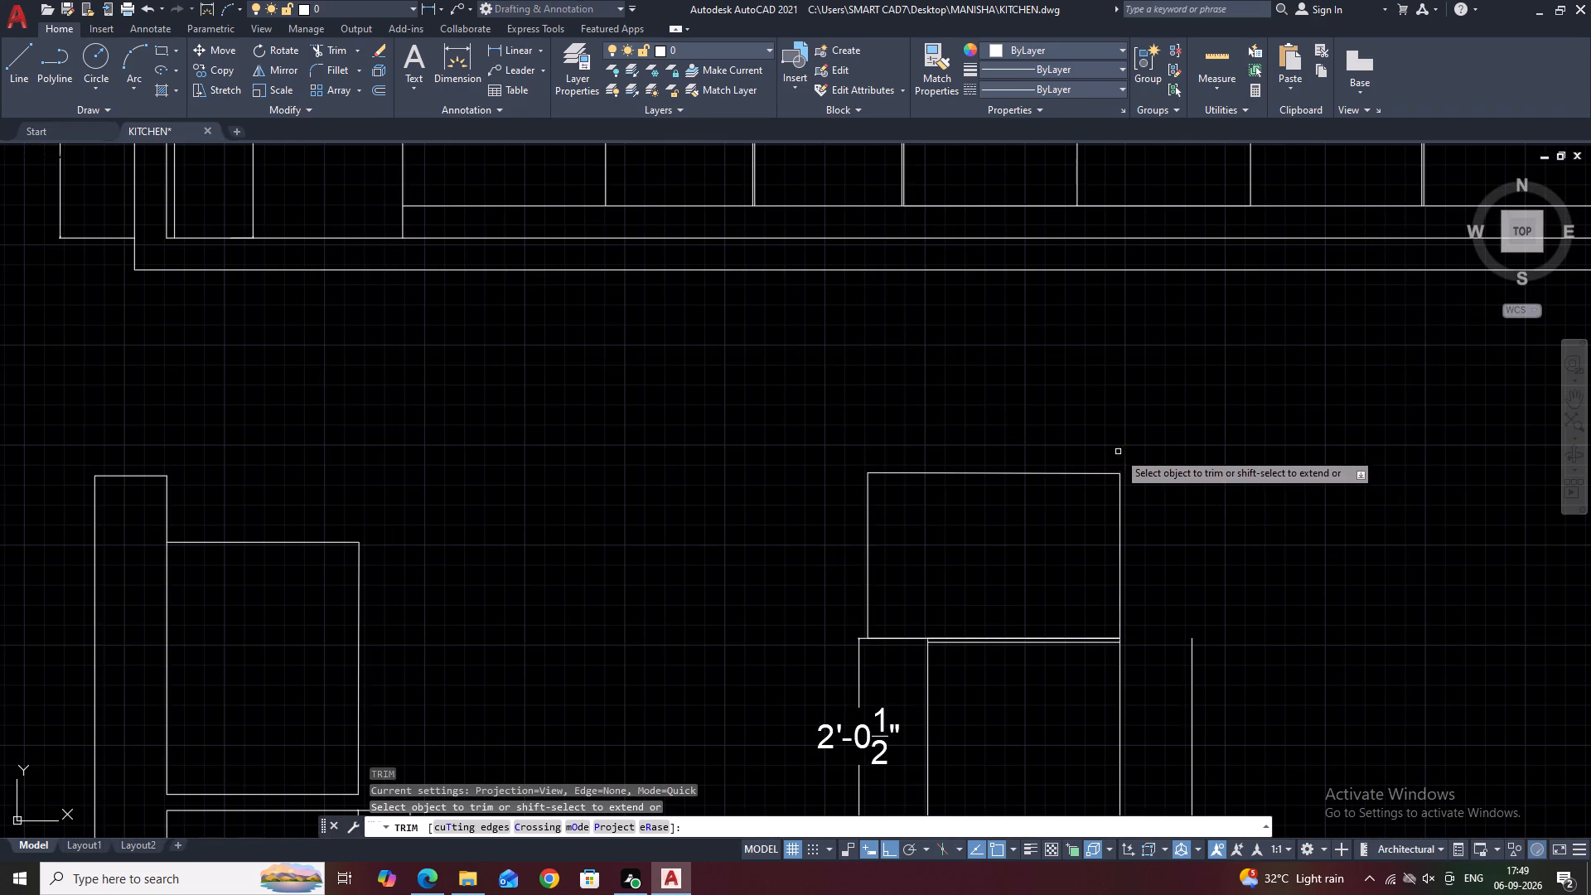
click(1118, 452)
key(Escape)
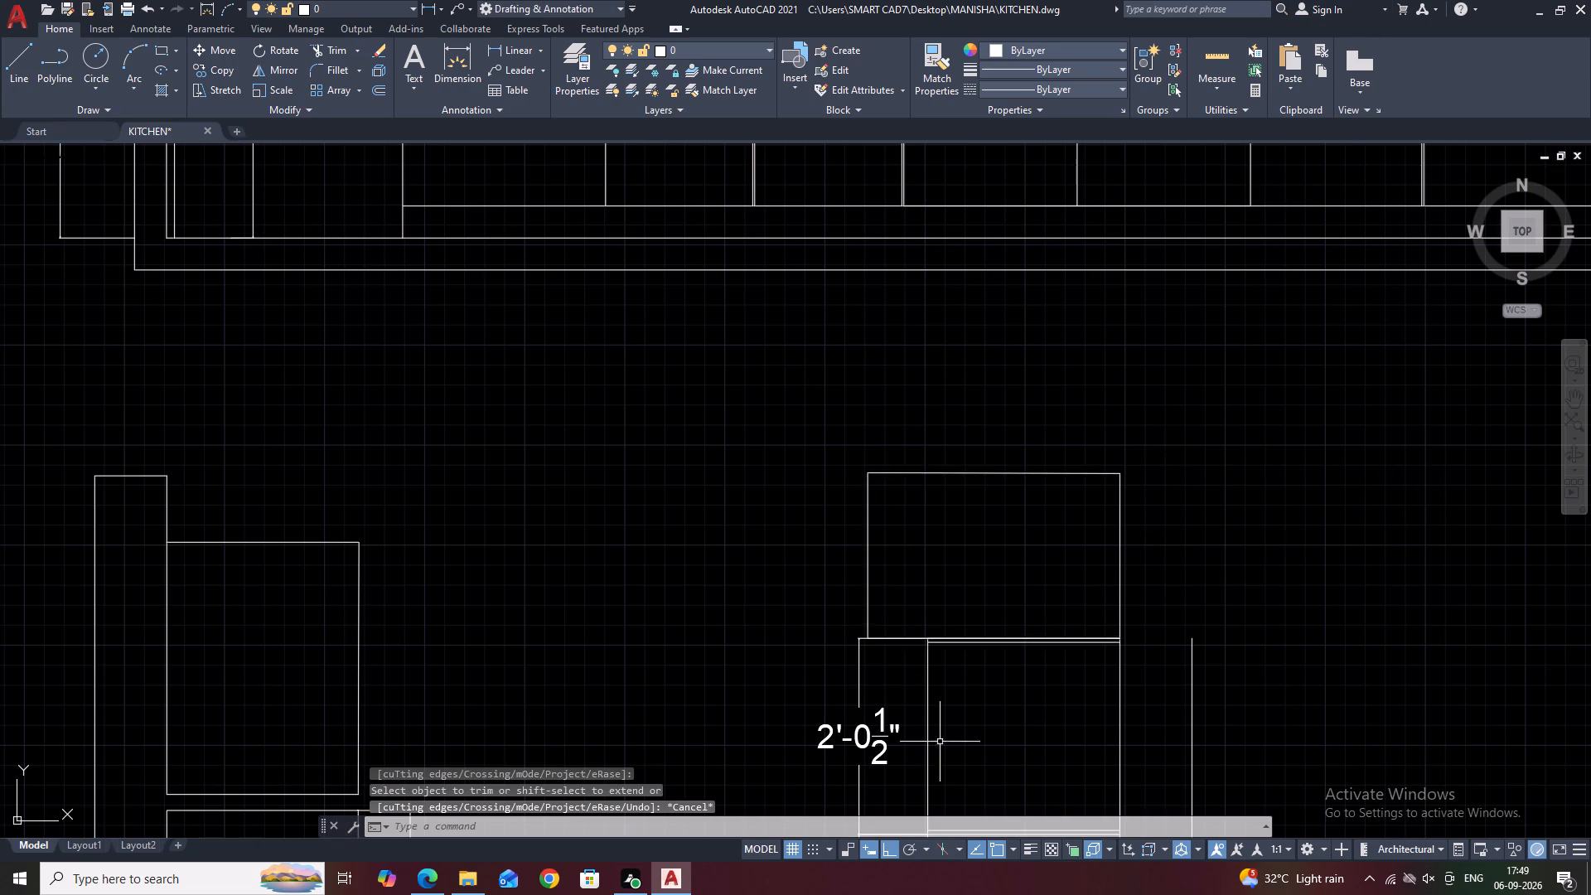
Delete the sink counter run's end line that overlaps the added unit's lower edge.
scroll(940, 743, up, 2)
middle_drag(1071, 645, 1027, 513)
click(576, 341)
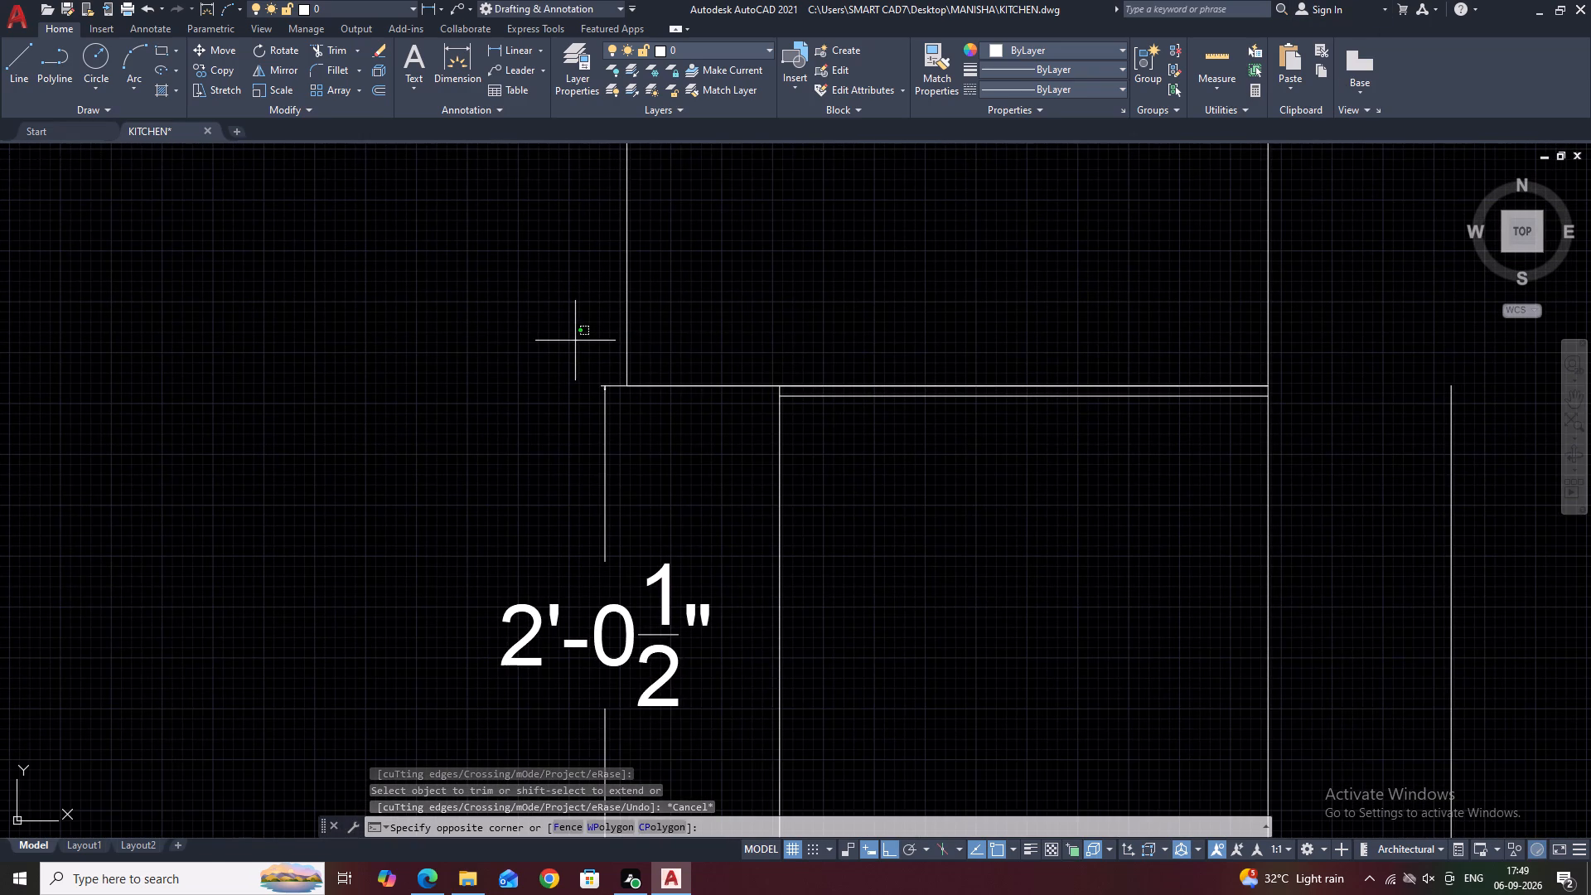
click(1307, 394)
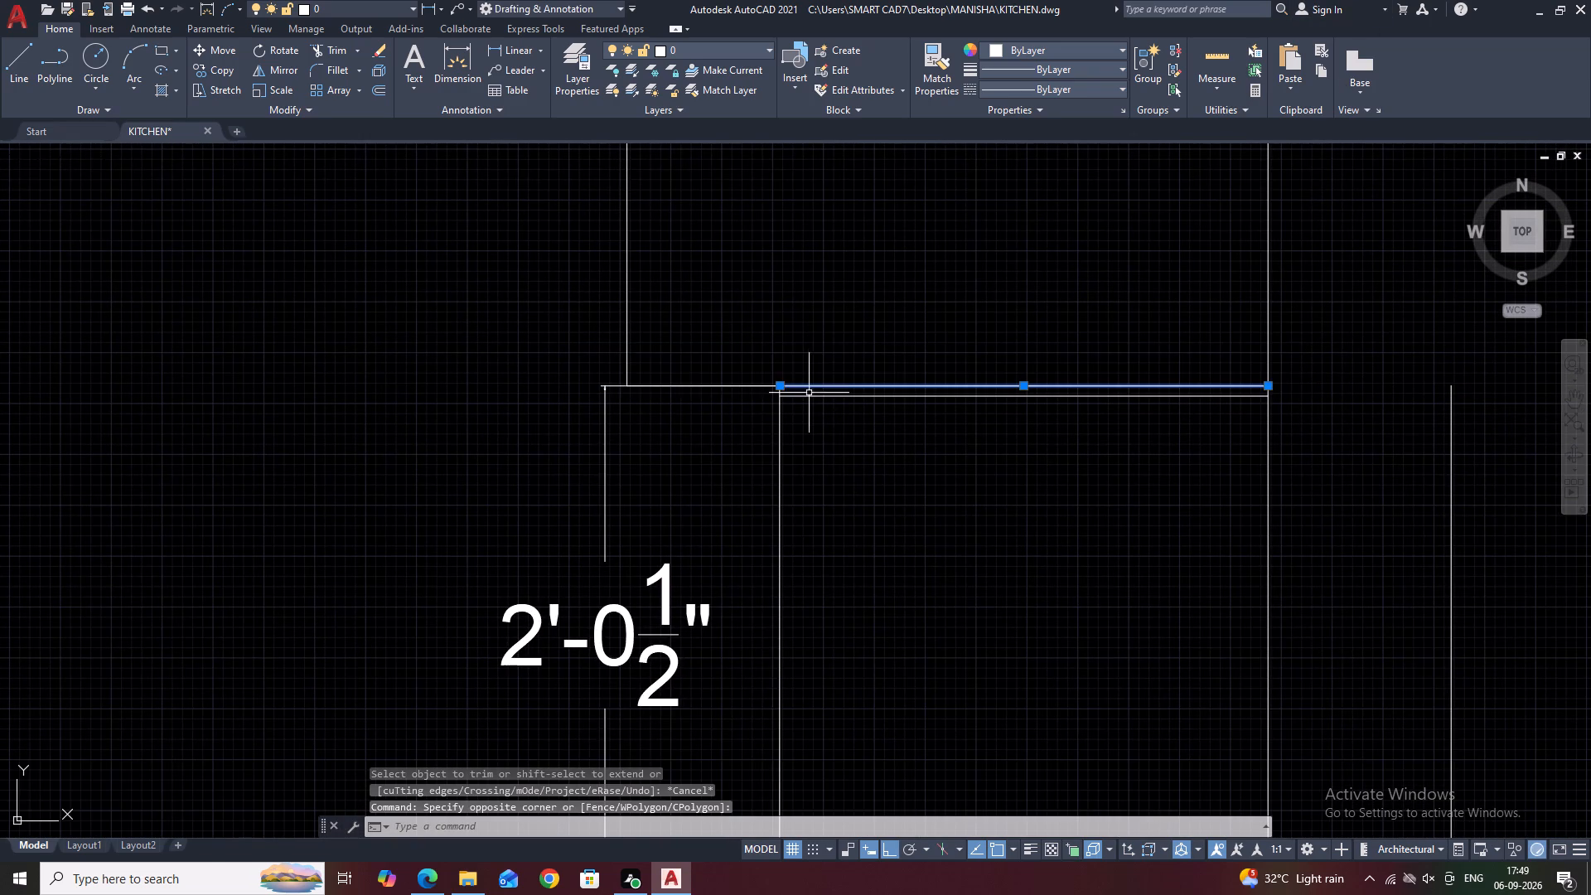
key(Delete)
Stretch the added unit's inner side edge outward by about 5 1/2", away from the sink counter's wall line.
scroll(1129, 433, down, 2)
middle_drag(1217, 338, 1221, 373)
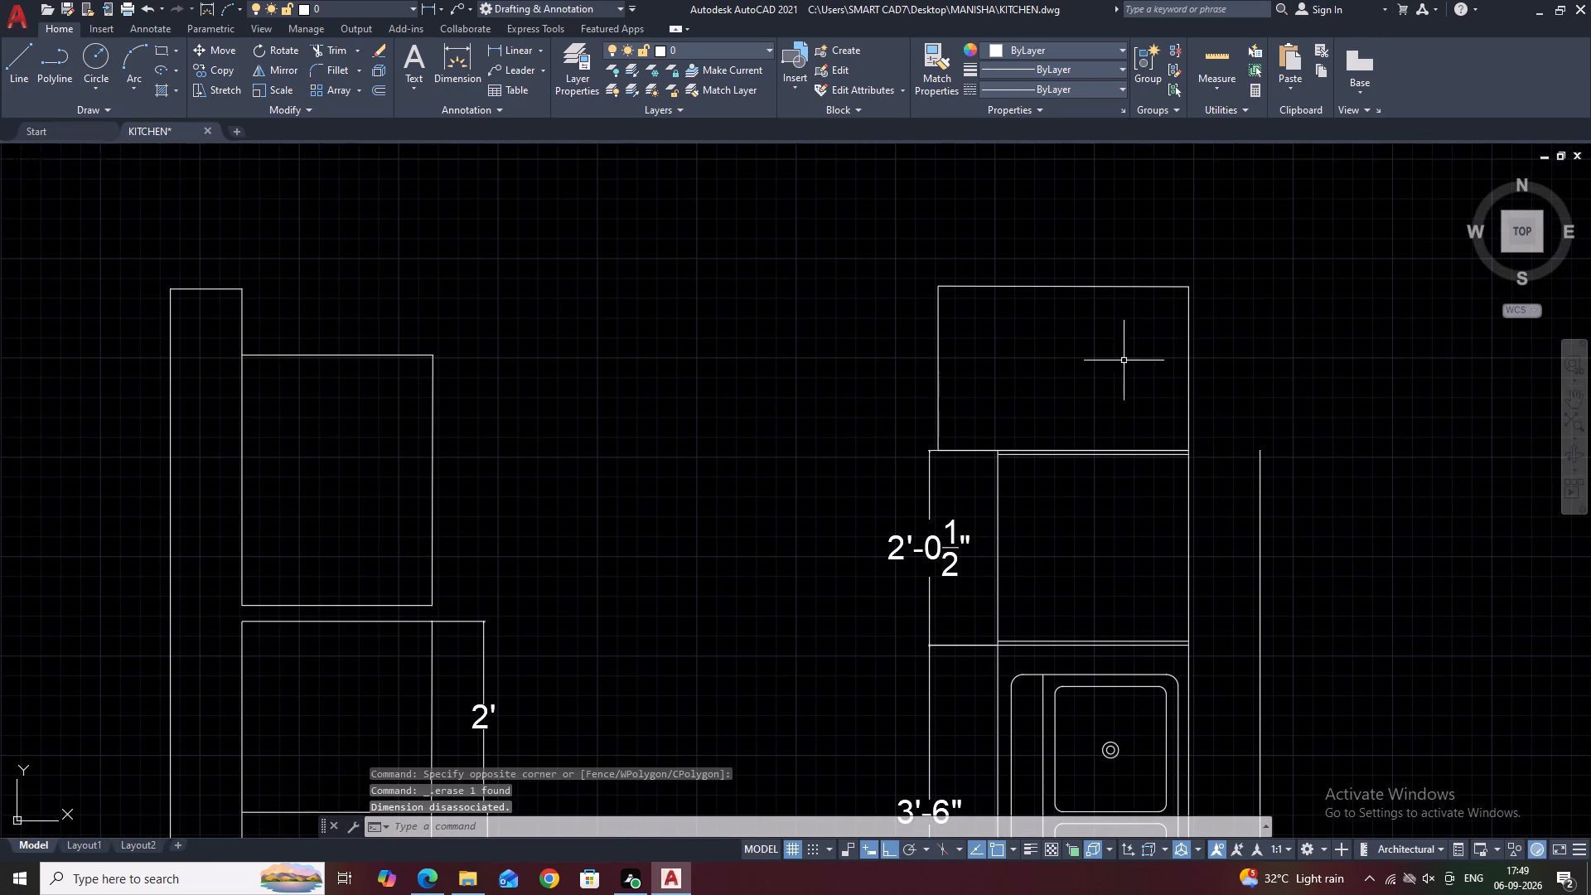
middle_drag(1150, 294, 1170, 350)
middle_drag(873, 496, 935, 444)
scroll(1001, 394, down, 1)
click(1025, 376)
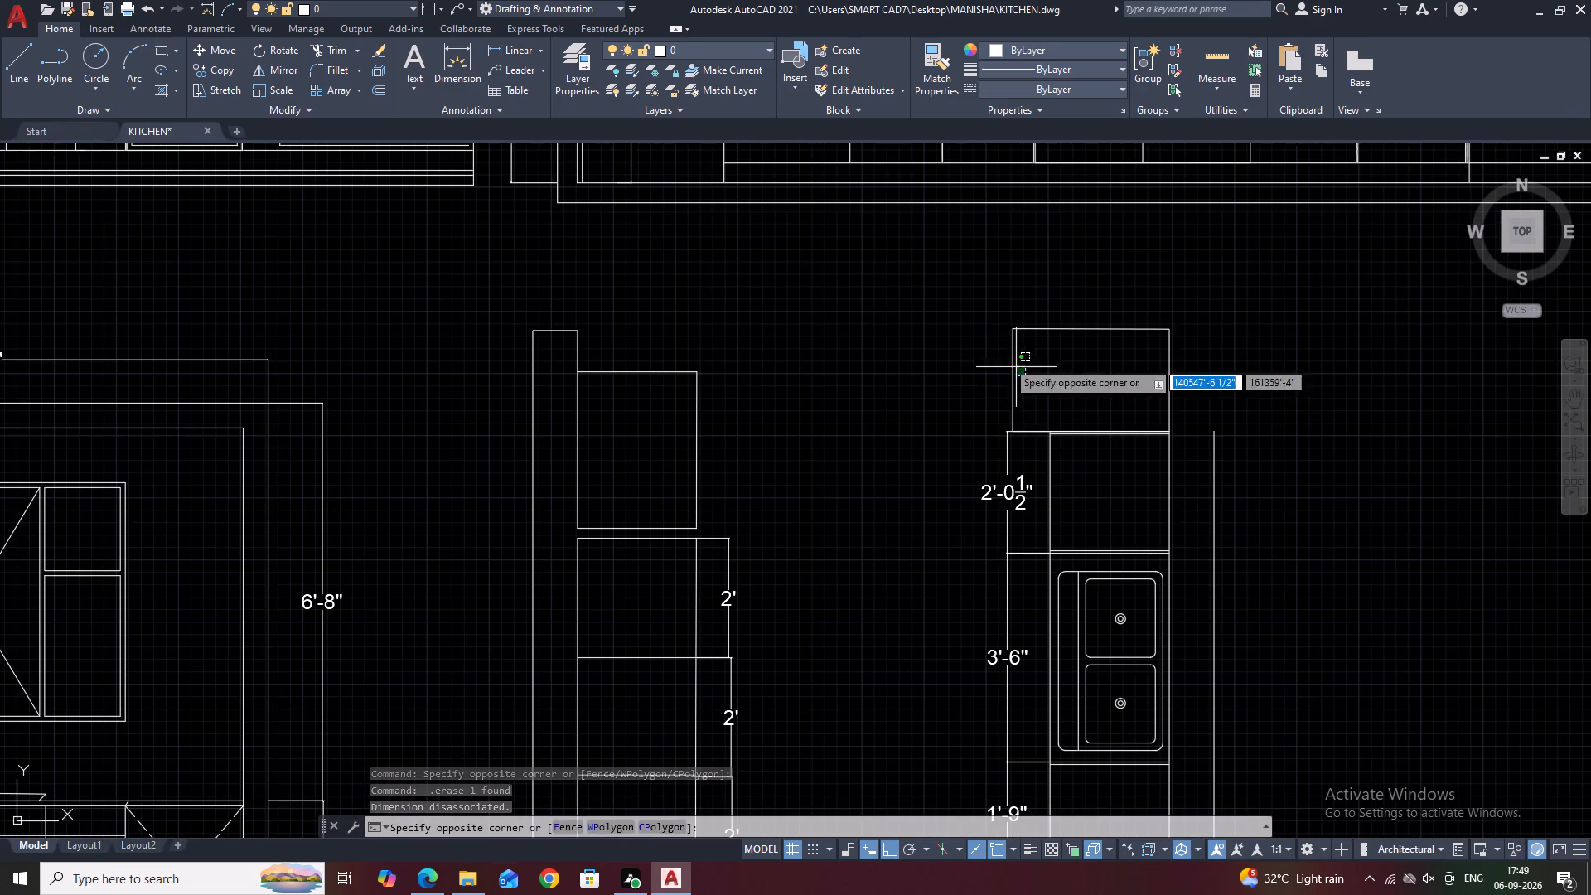
click(988, 347)
scroll(1009, 407, up, 2)
click(1011, 342)
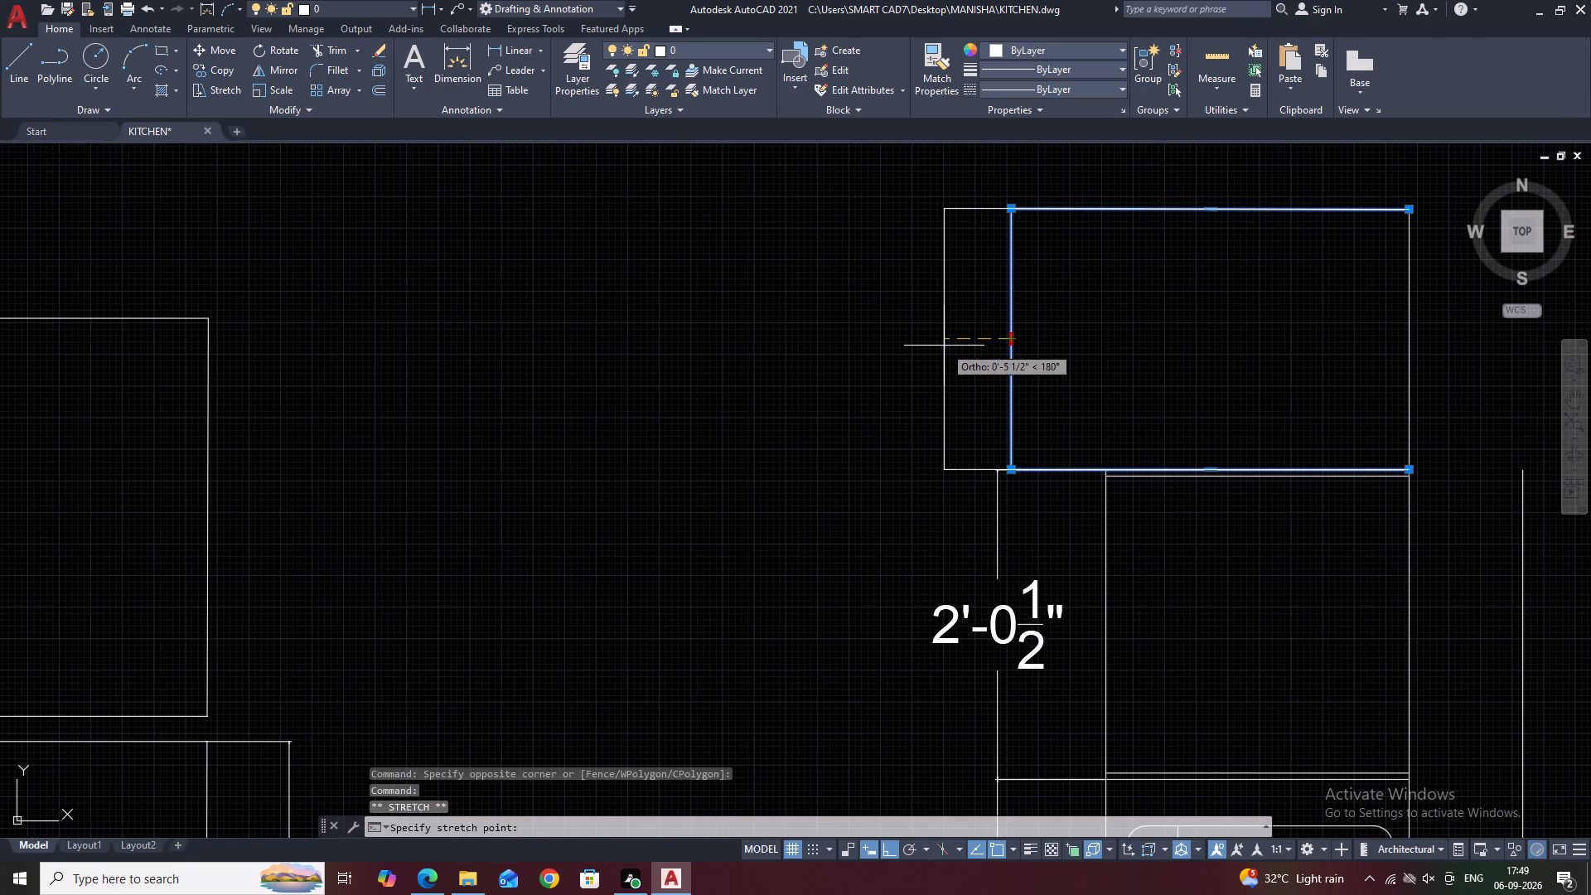
click(944, 346)
scroll(1020, 416, down, 1)
key(Escape)
scroll(1111, 466, down, 2)
middle_drag(1133, 399, 1133, 408)
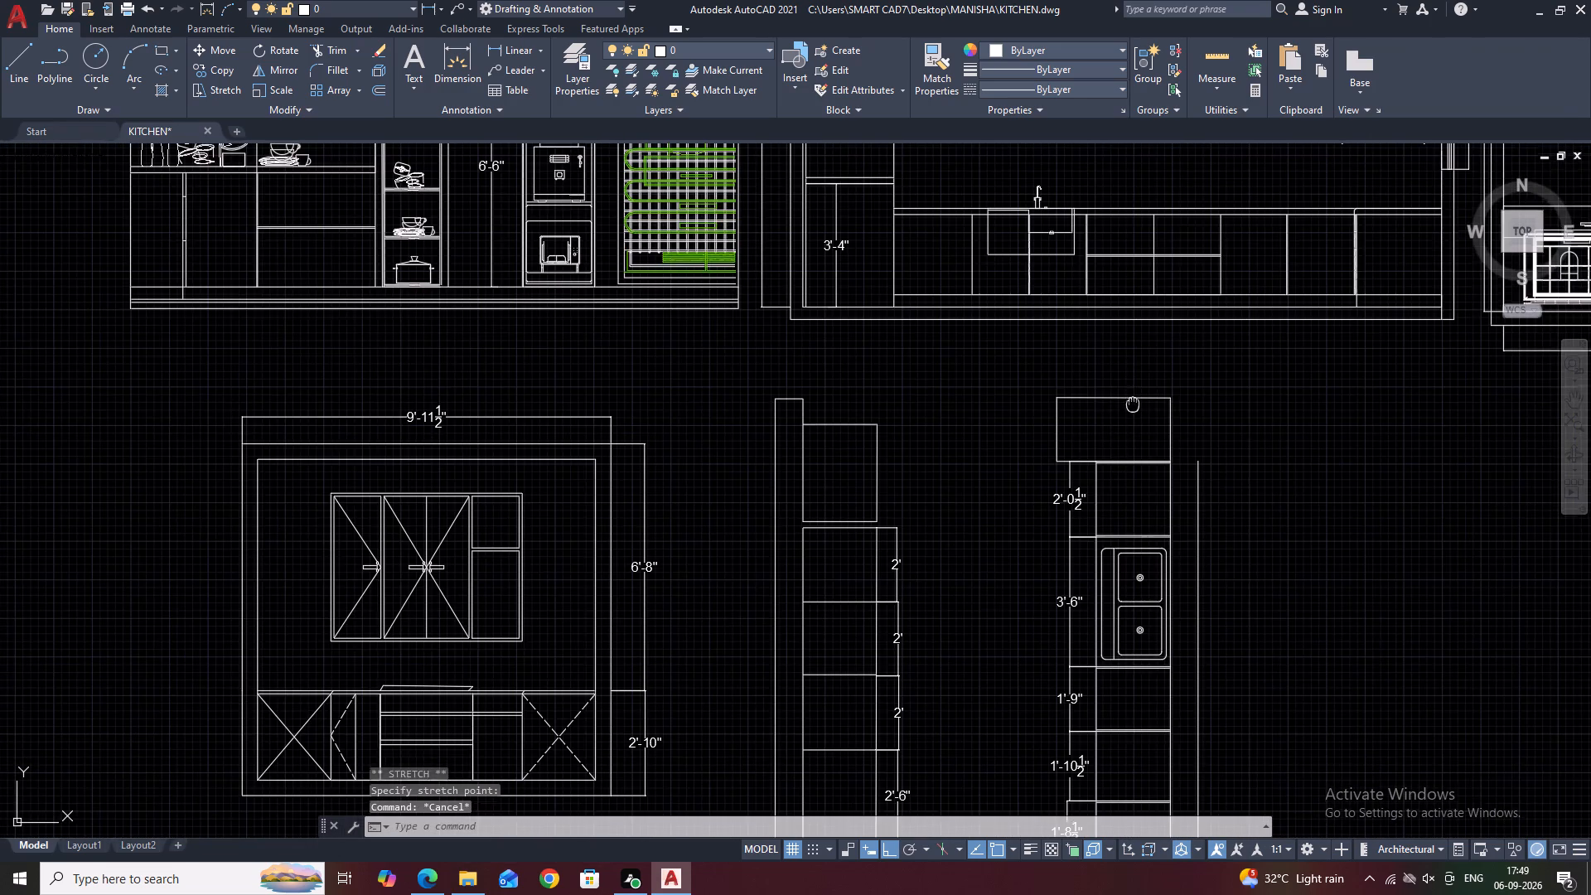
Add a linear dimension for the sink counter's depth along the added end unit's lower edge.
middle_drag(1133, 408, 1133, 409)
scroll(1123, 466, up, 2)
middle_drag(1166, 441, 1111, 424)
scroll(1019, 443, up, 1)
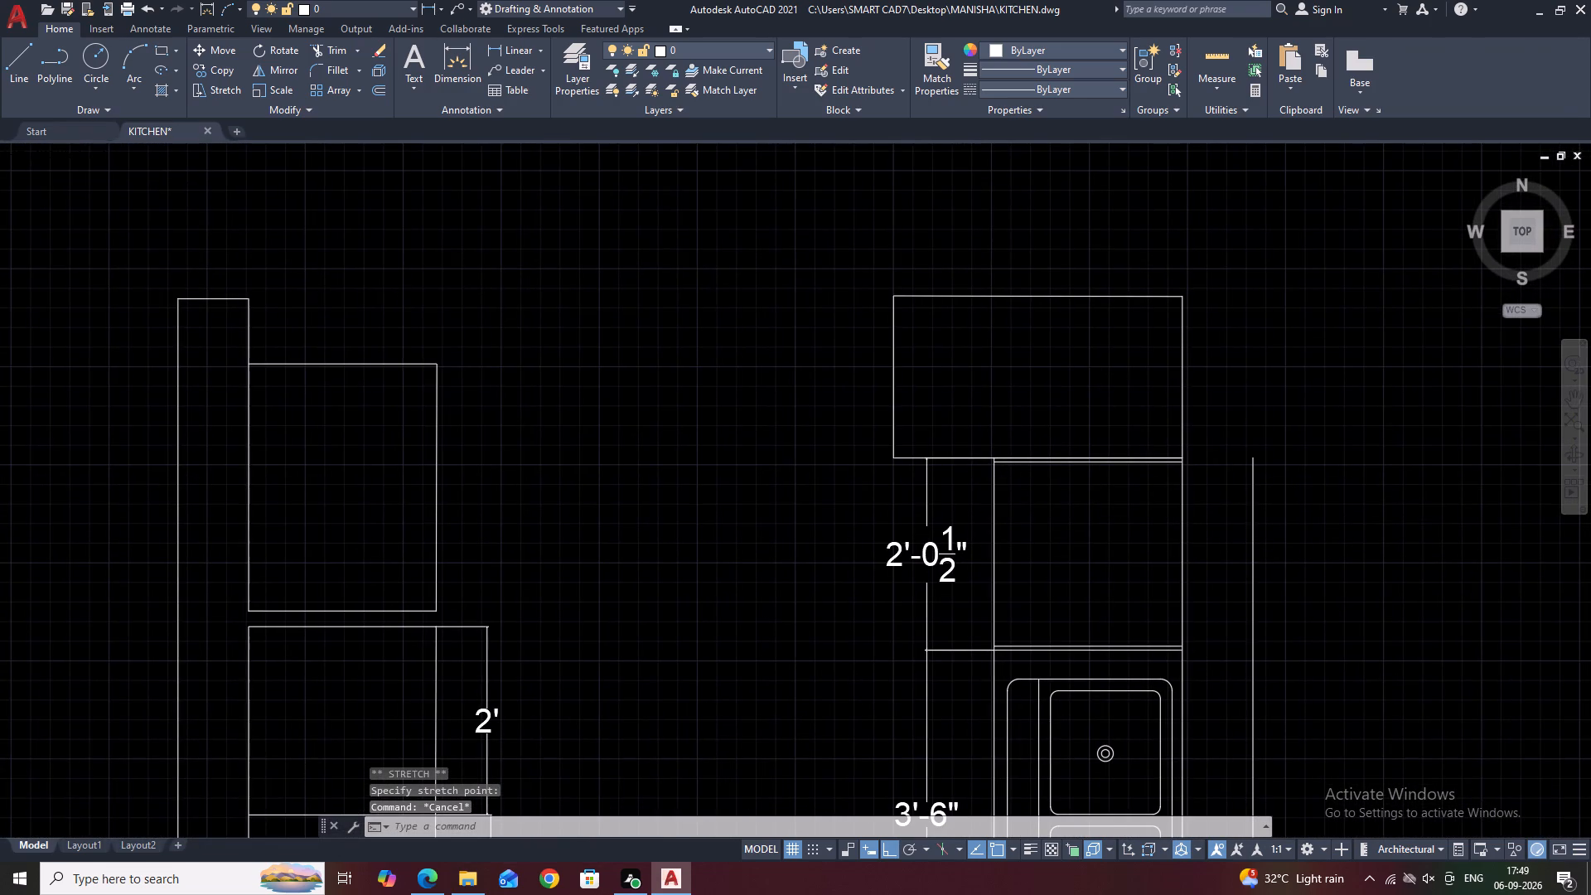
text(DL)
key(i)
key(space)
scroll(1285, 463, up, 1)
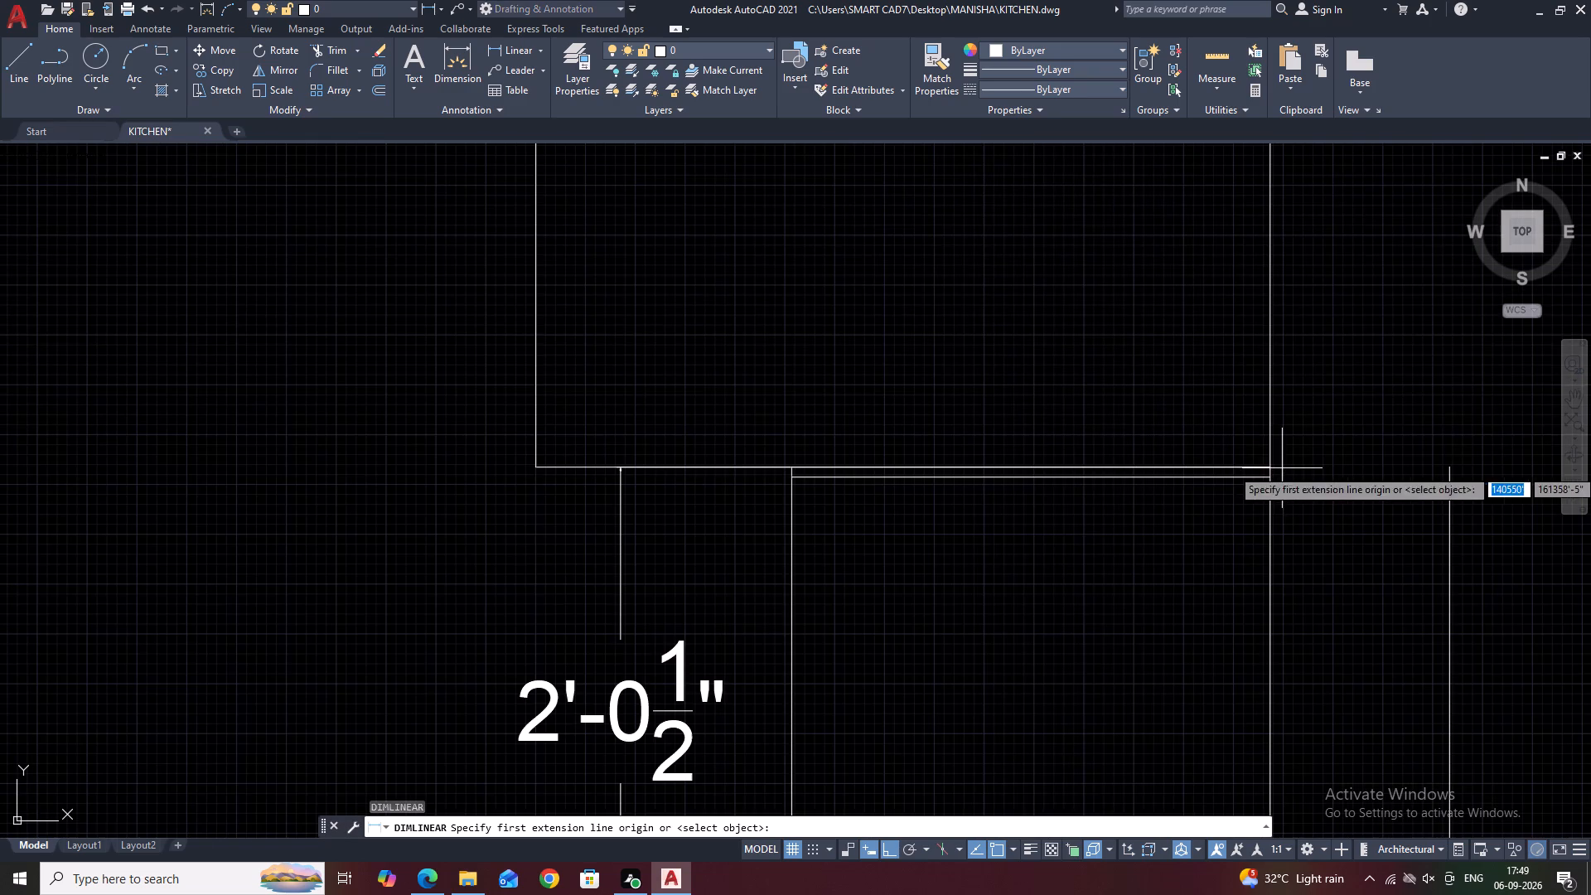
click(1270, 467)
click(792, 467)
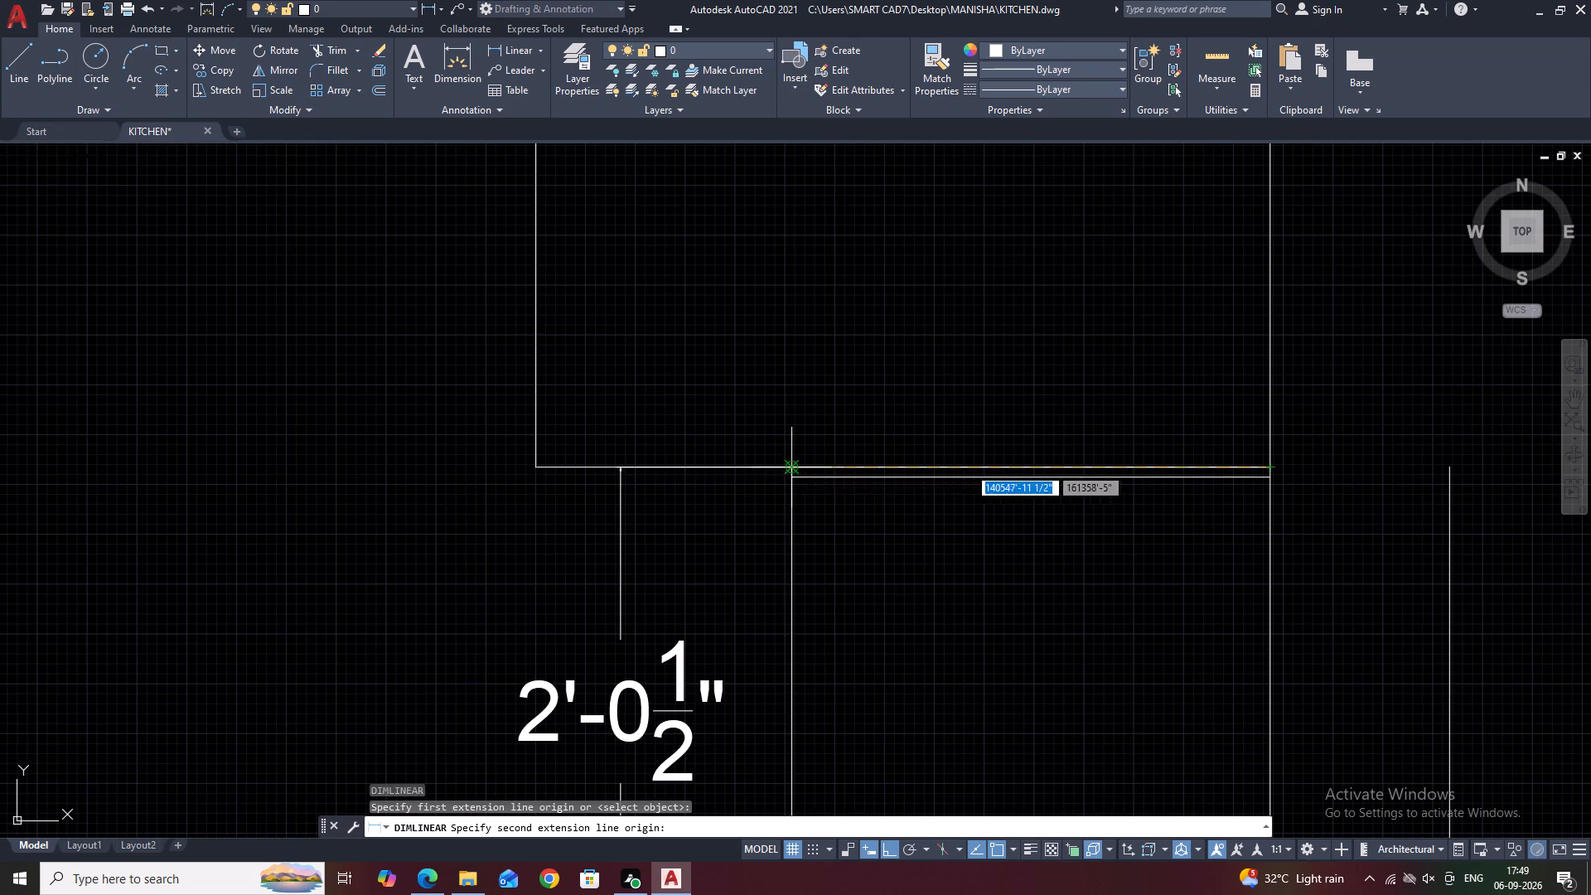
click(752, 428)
Measure how far the added unit projects past the sink counter's front line.
key(space)
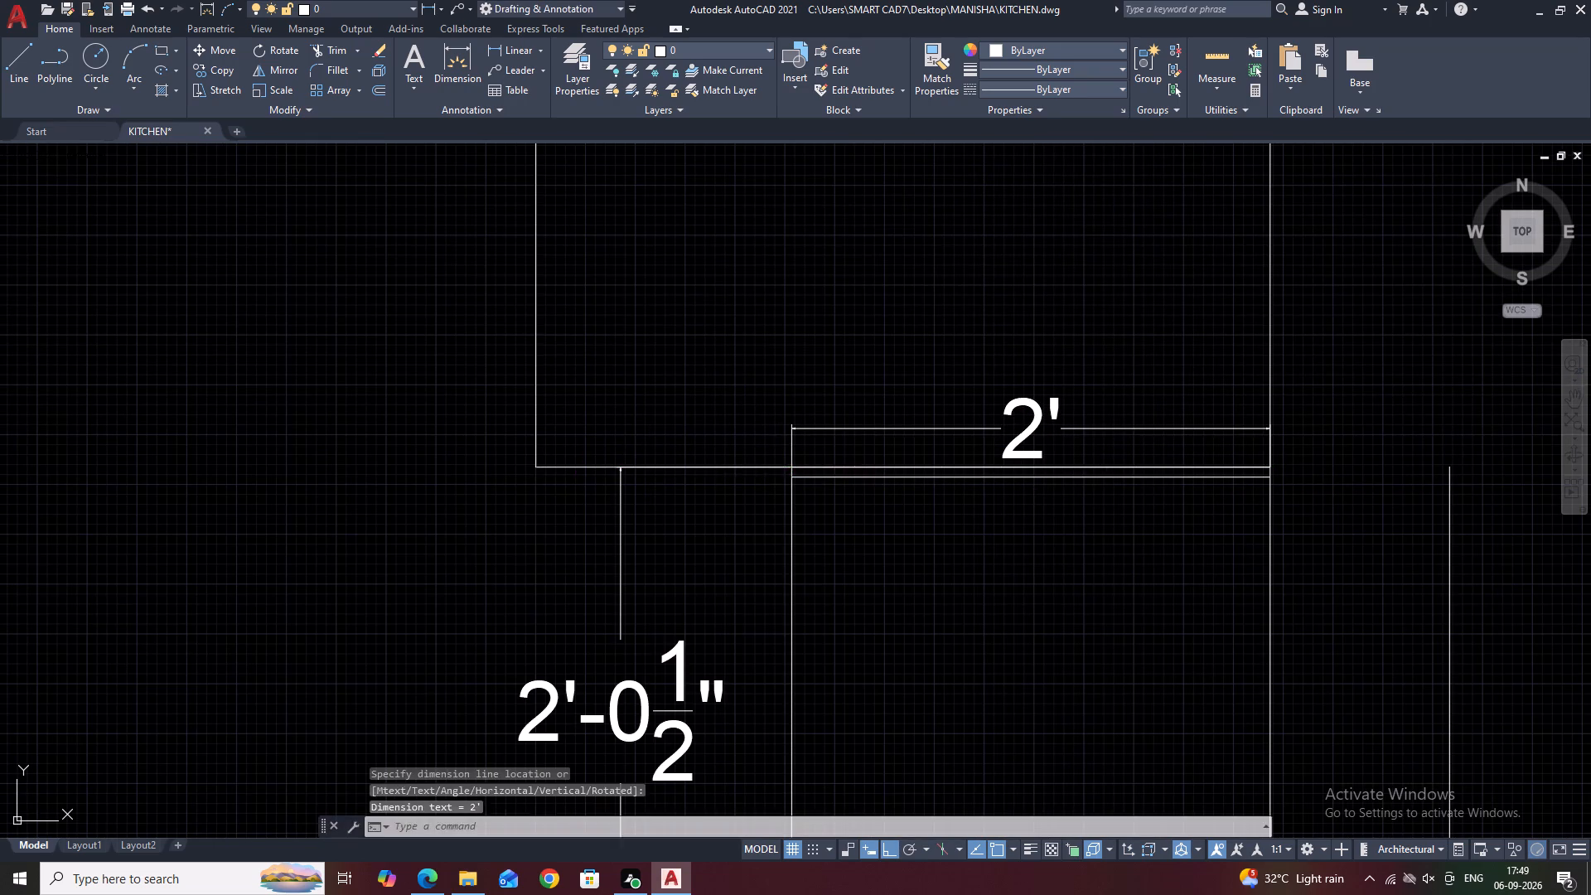
key(space)
key(space)
key(space)
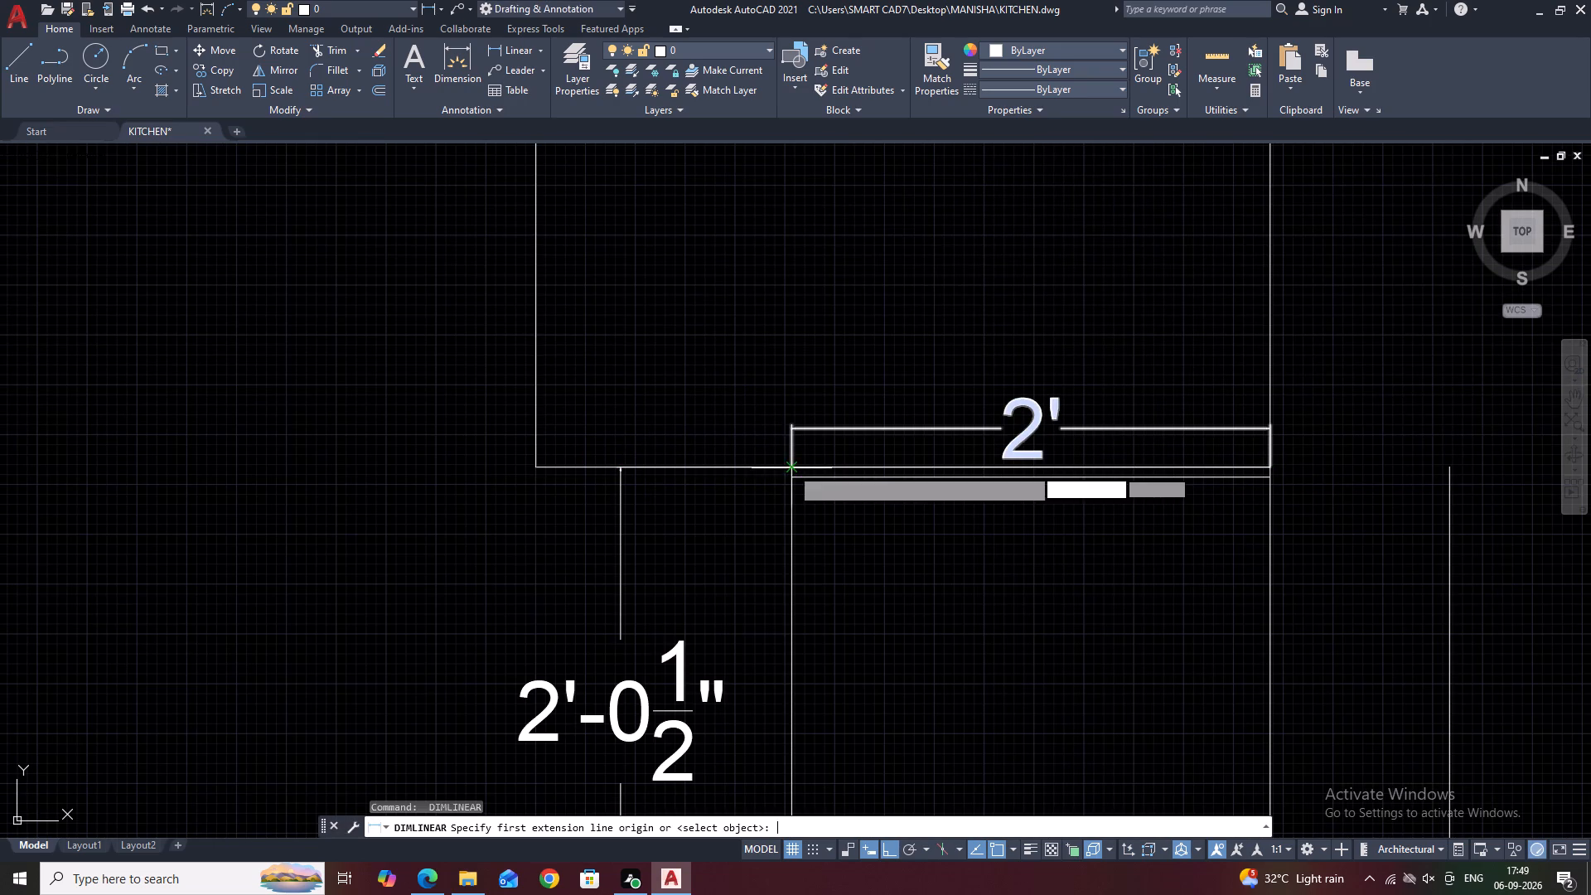
click(791, 468)
click(534, 465)
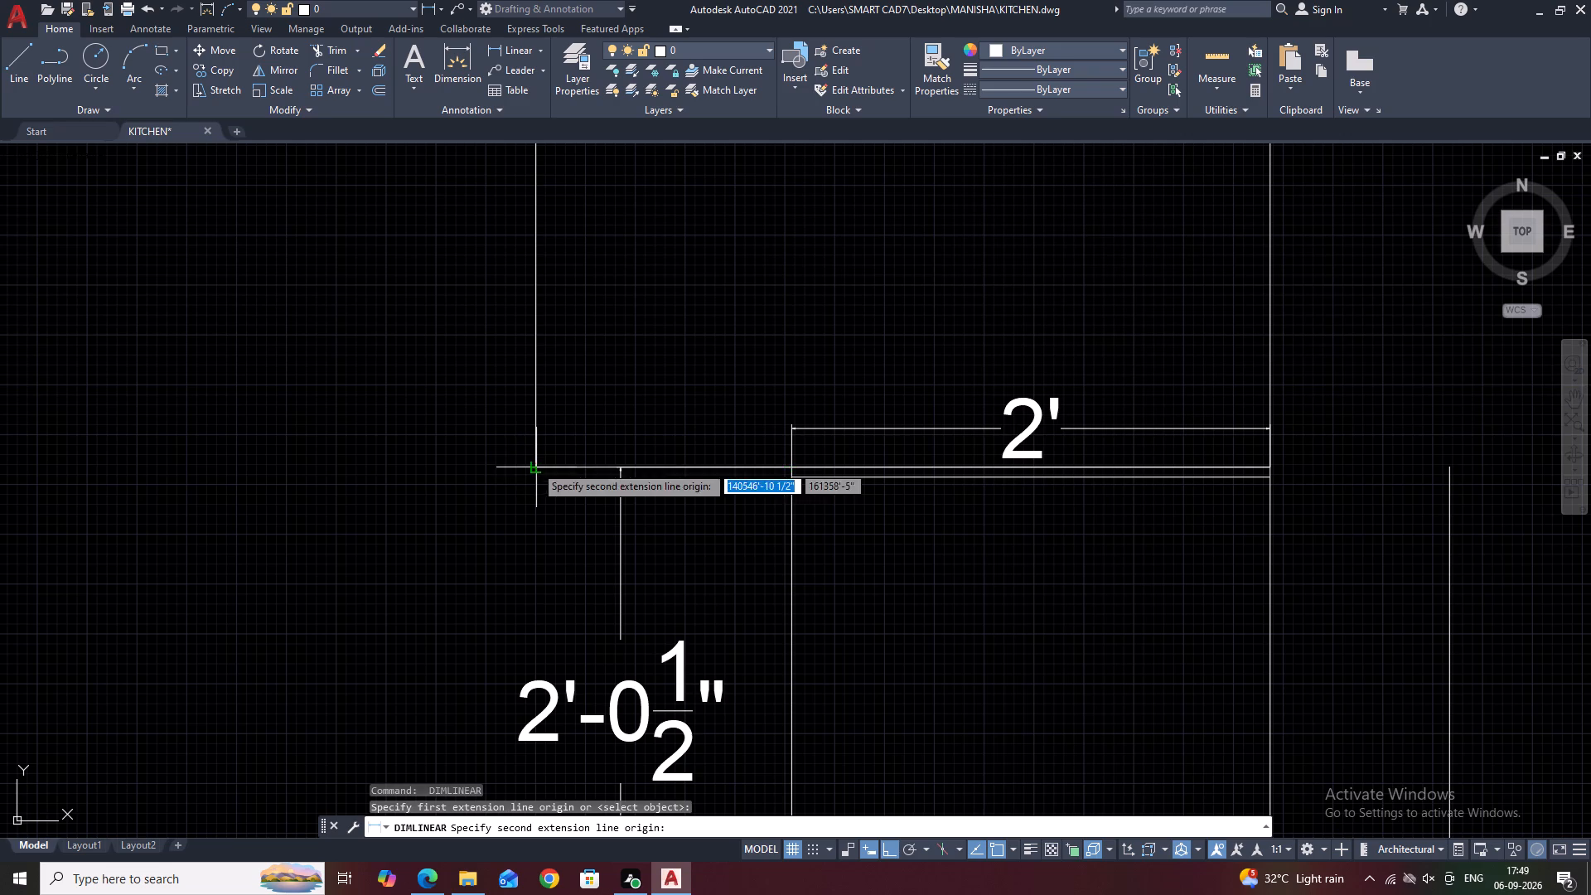
click(789, 468)
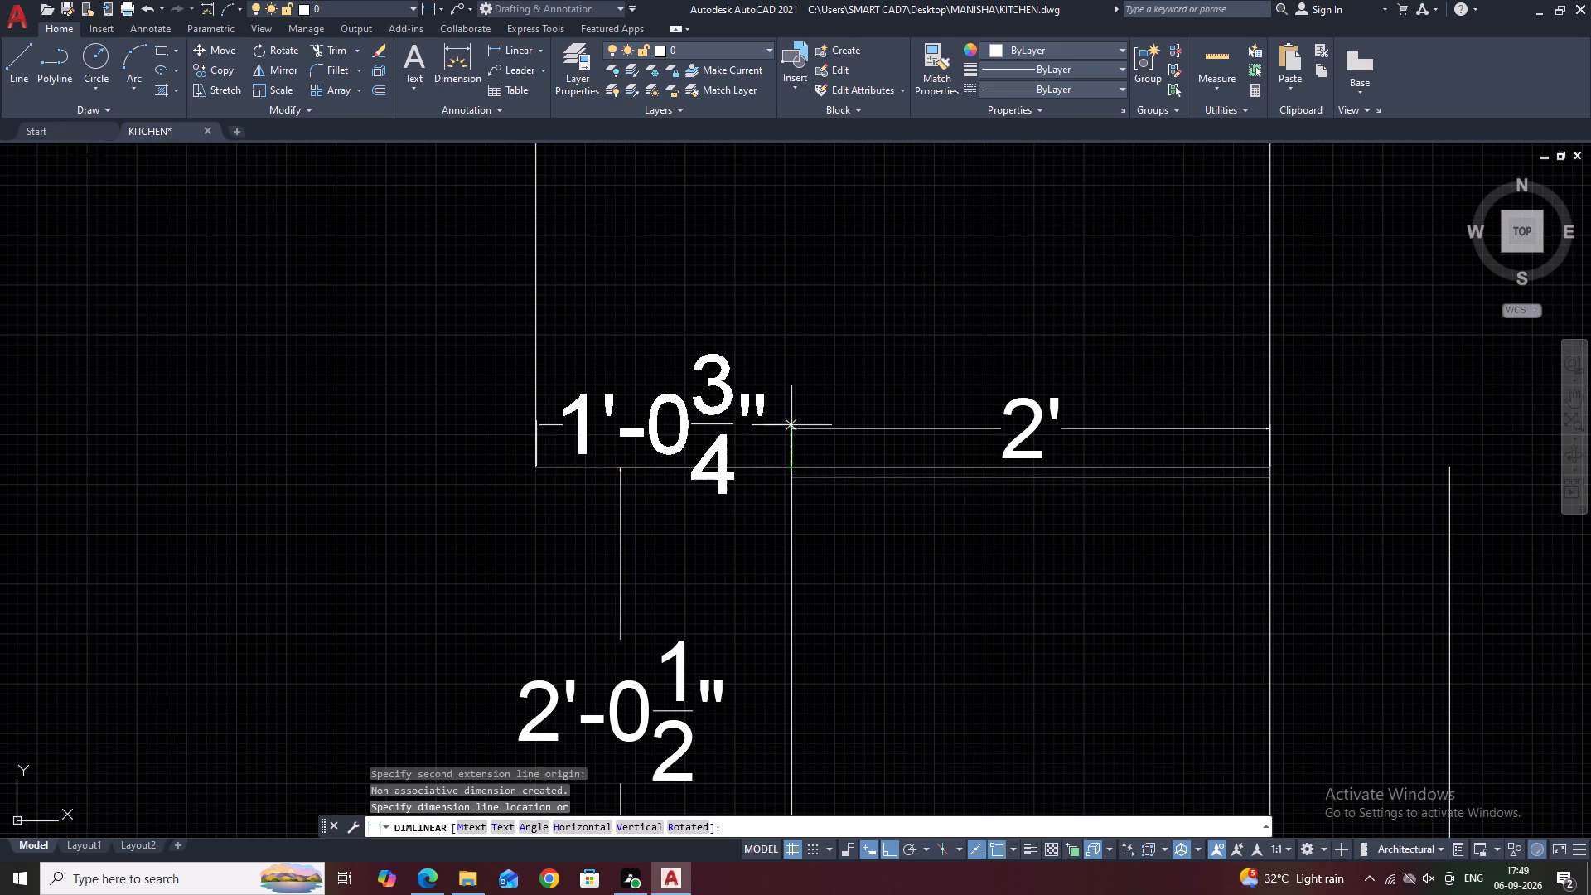
key(Escape)
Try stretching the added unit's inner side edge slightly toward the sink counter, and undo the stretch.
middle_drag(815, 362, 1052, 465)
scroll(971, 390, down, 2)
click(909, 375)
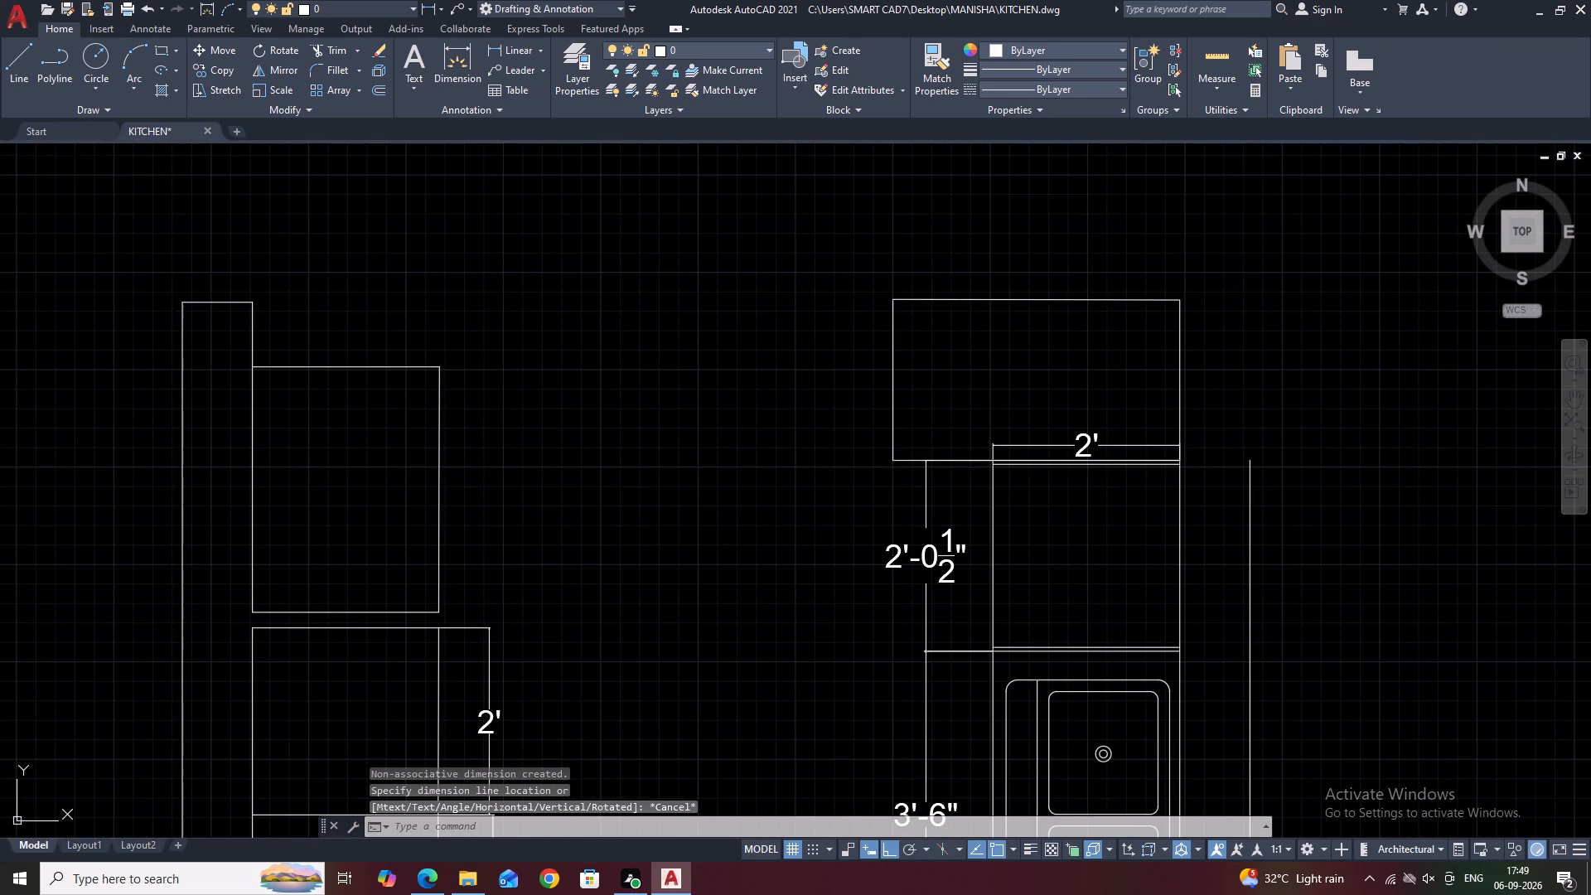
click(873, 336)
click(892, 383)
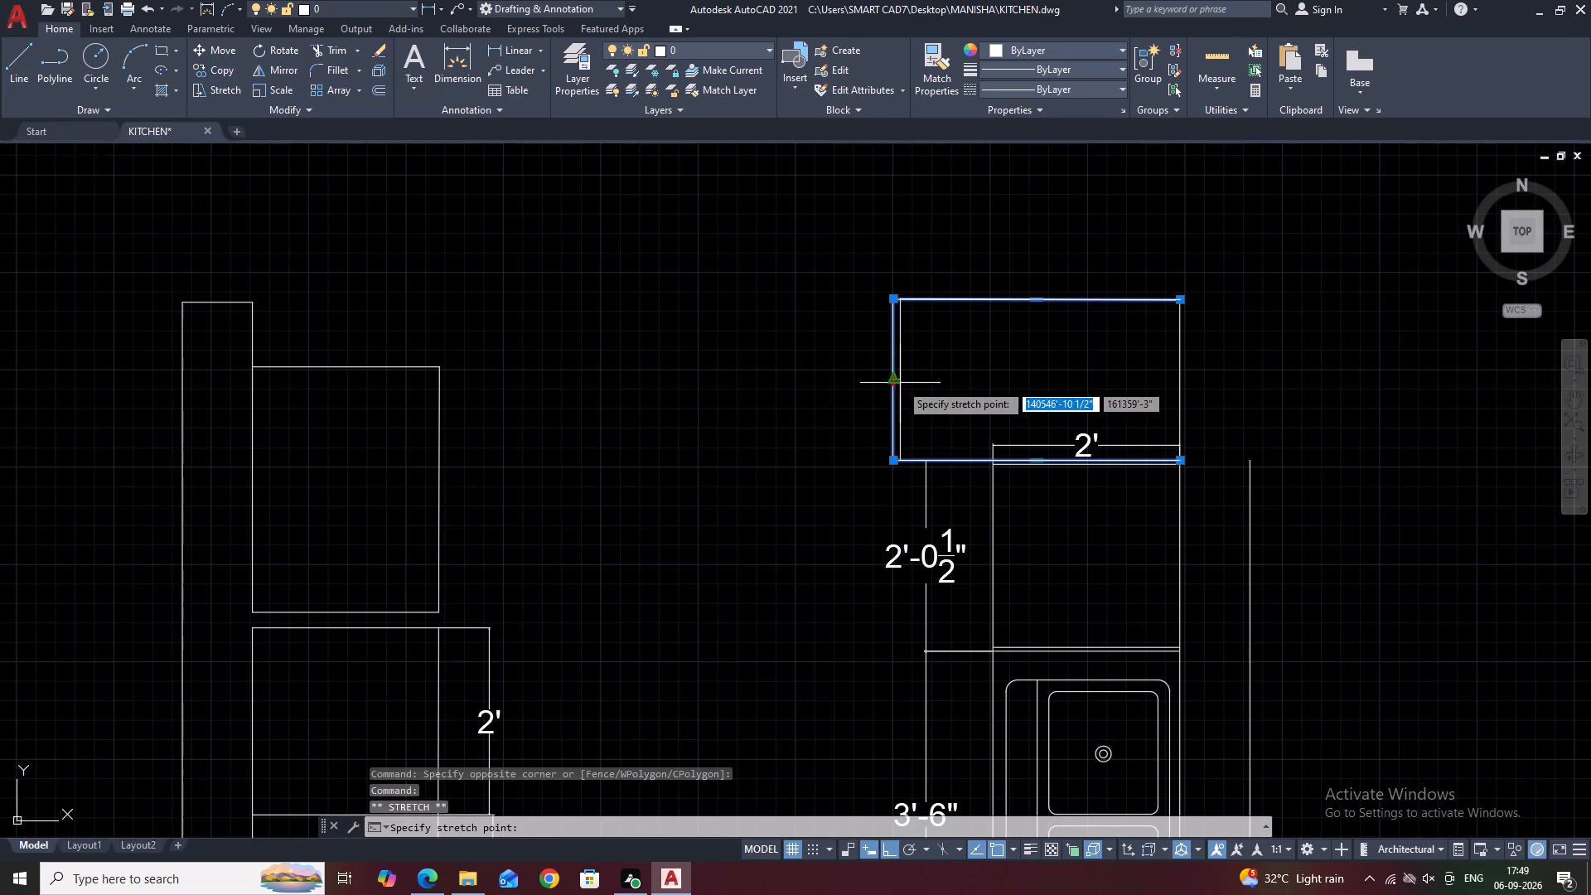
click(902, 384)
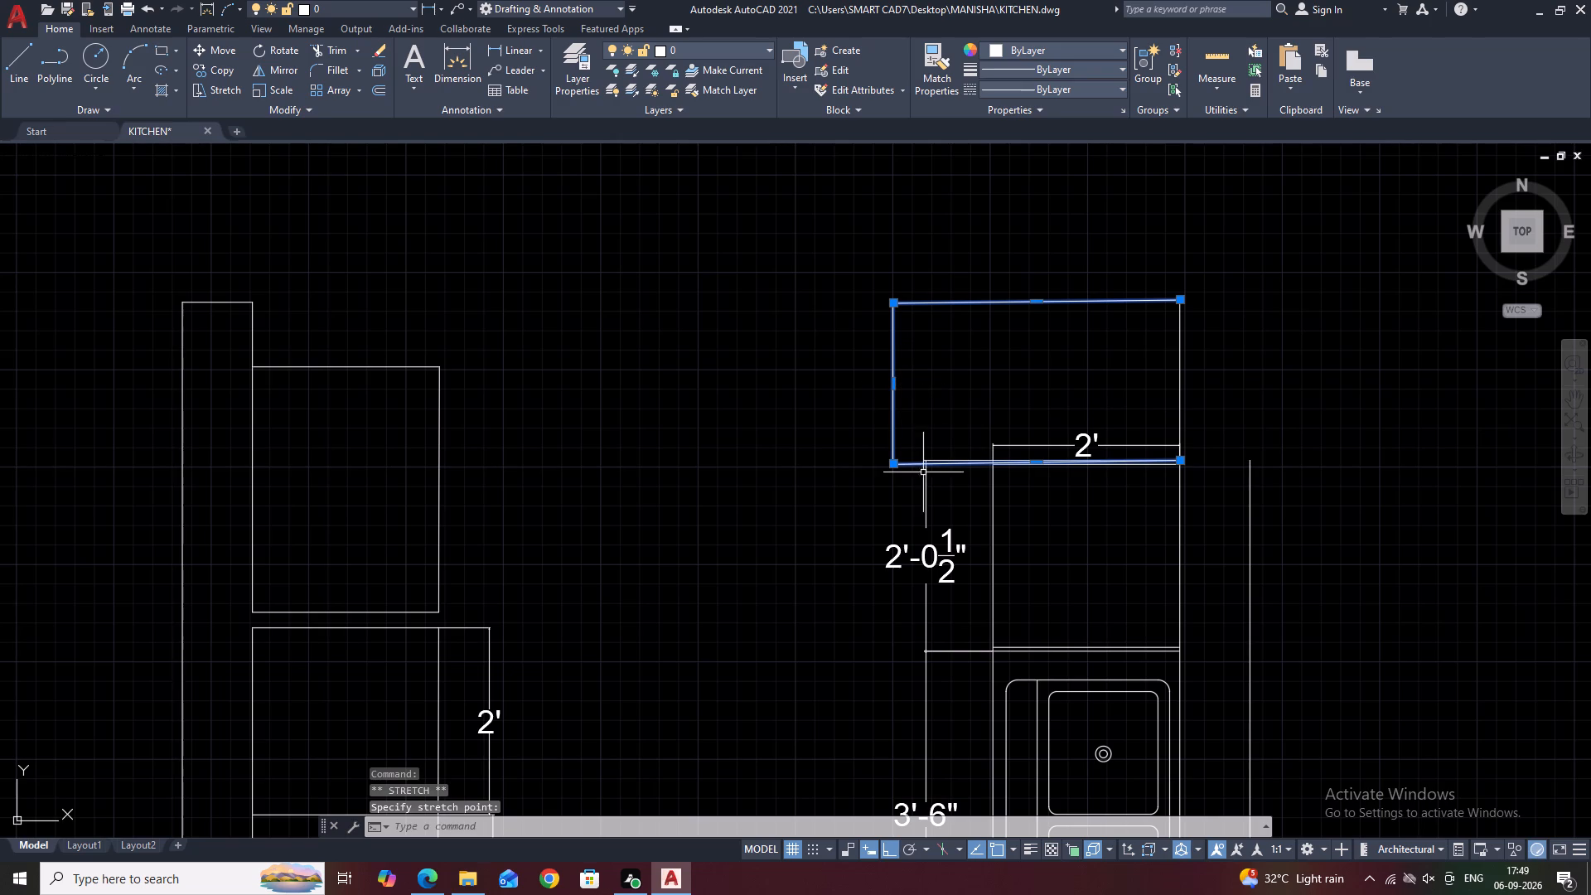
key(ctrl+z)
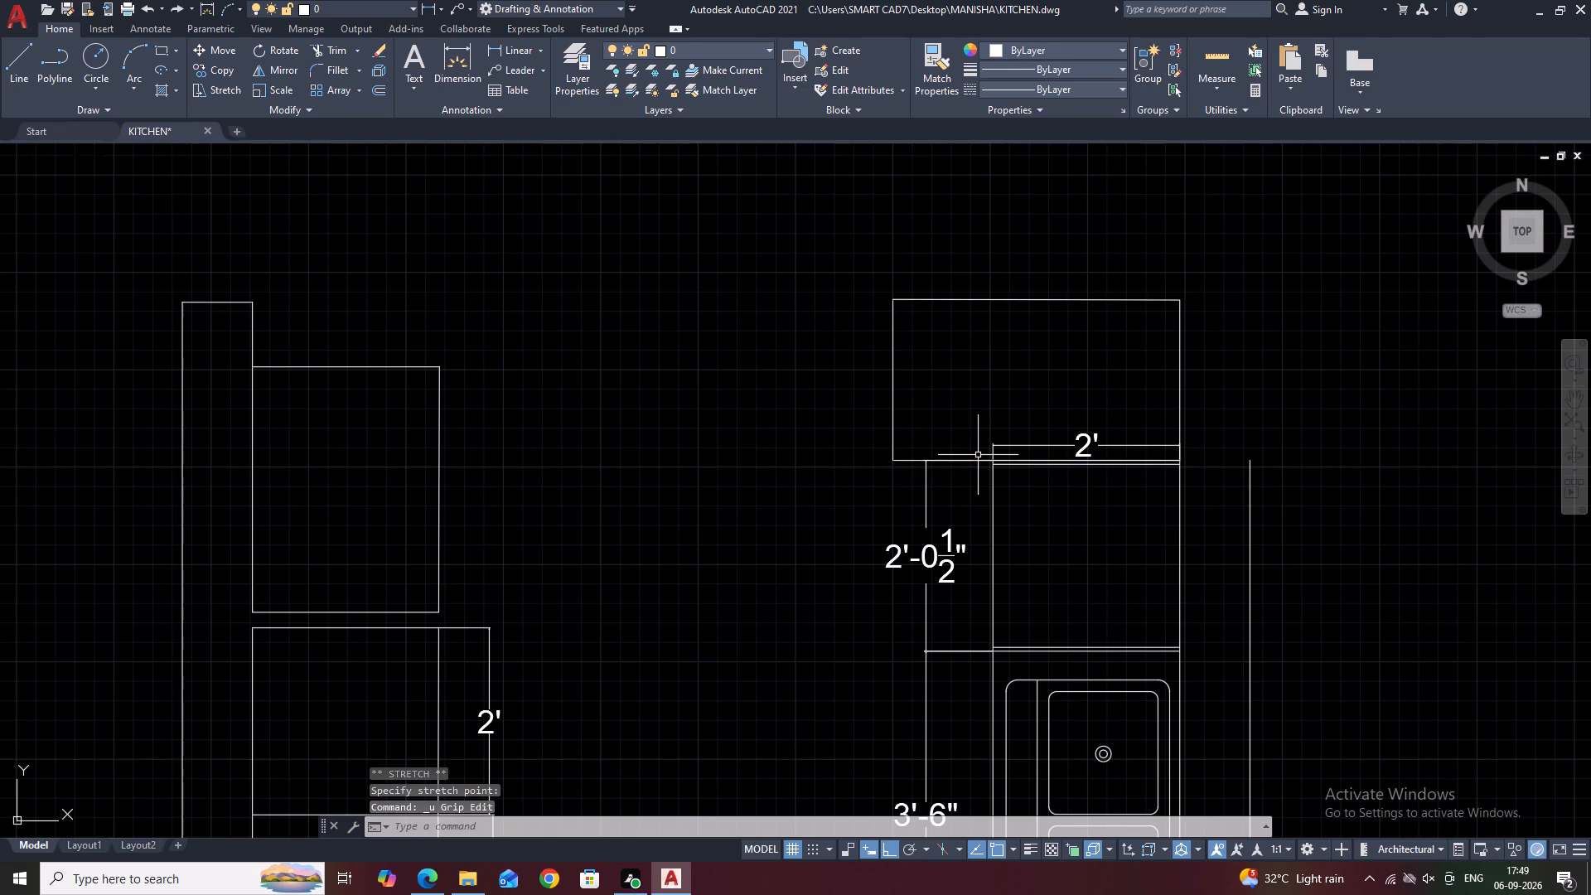
Place a 1' linear dimension from the sink counter's front line outward along the added unit's lower edge.
text(DL)
text(I)
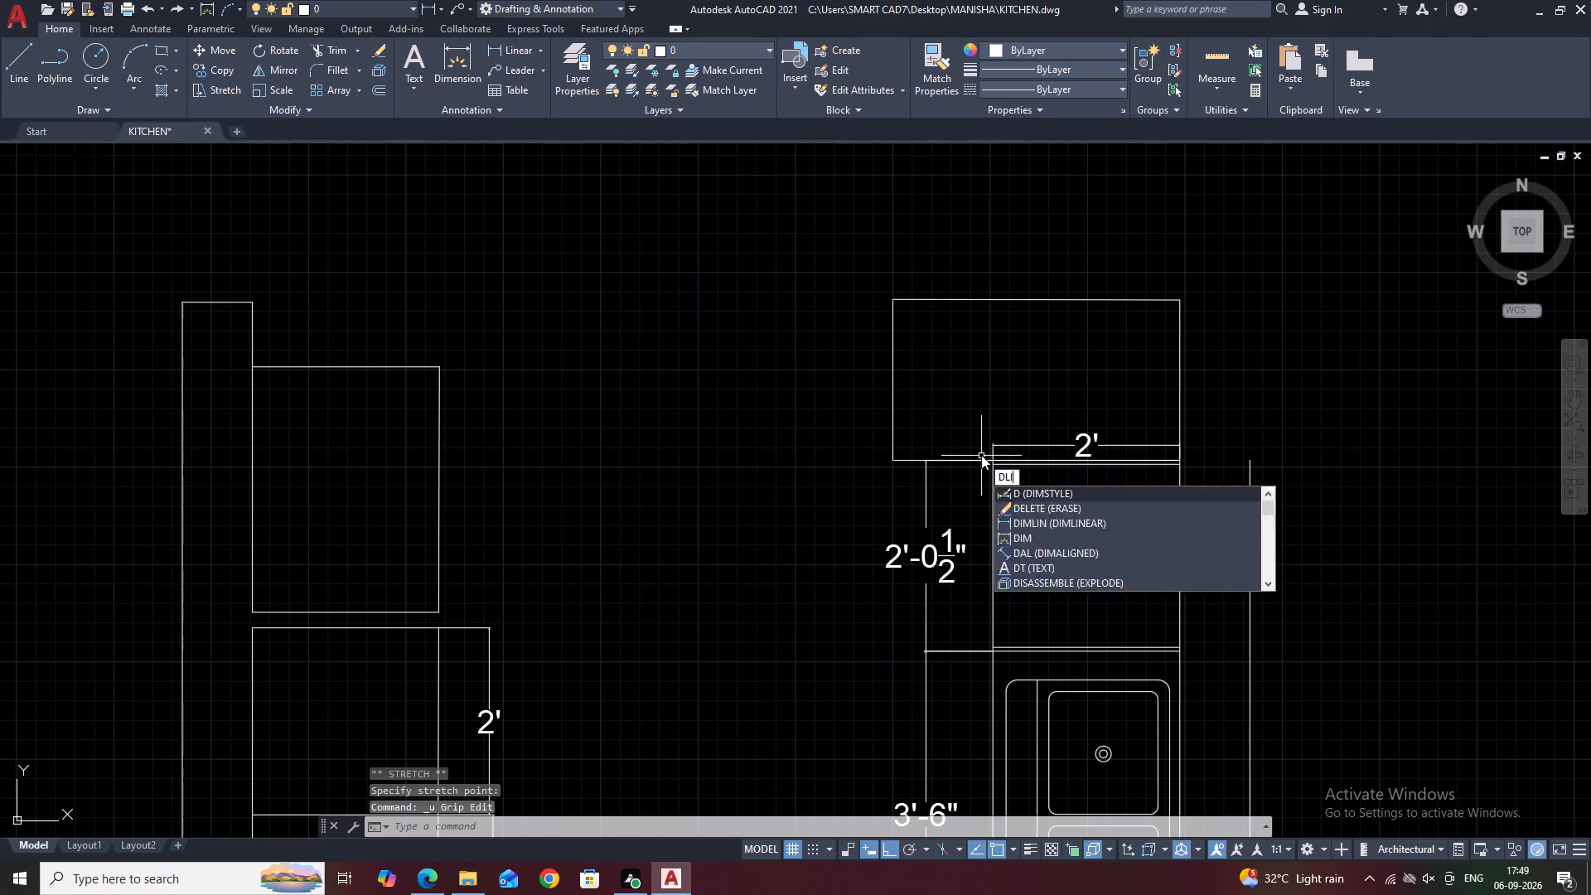
key(space)
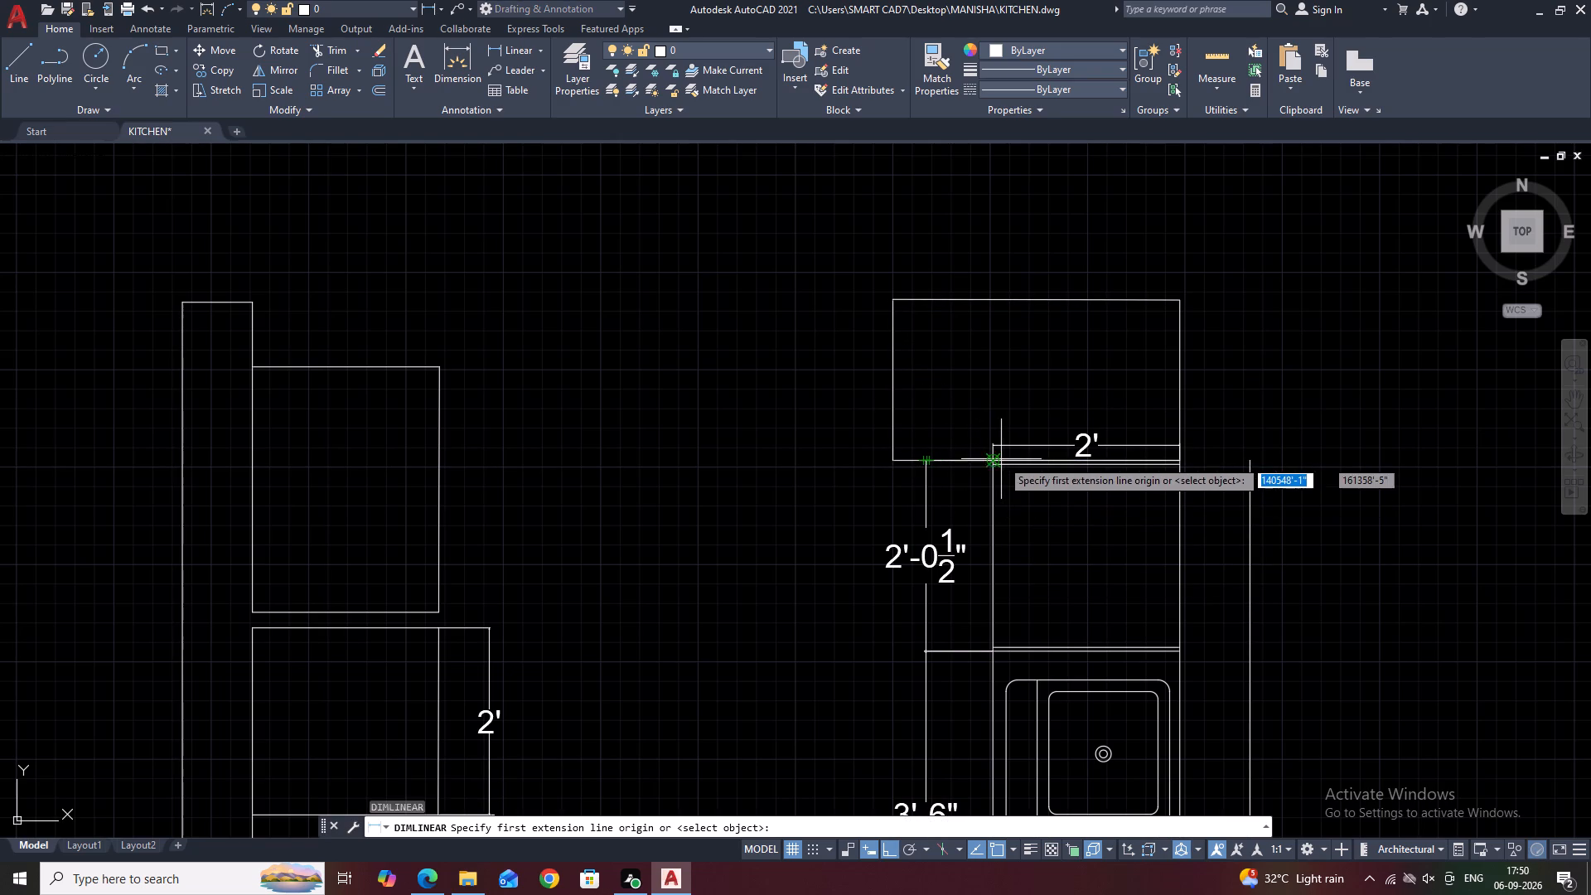
scroll(1021, 466, up, 3)
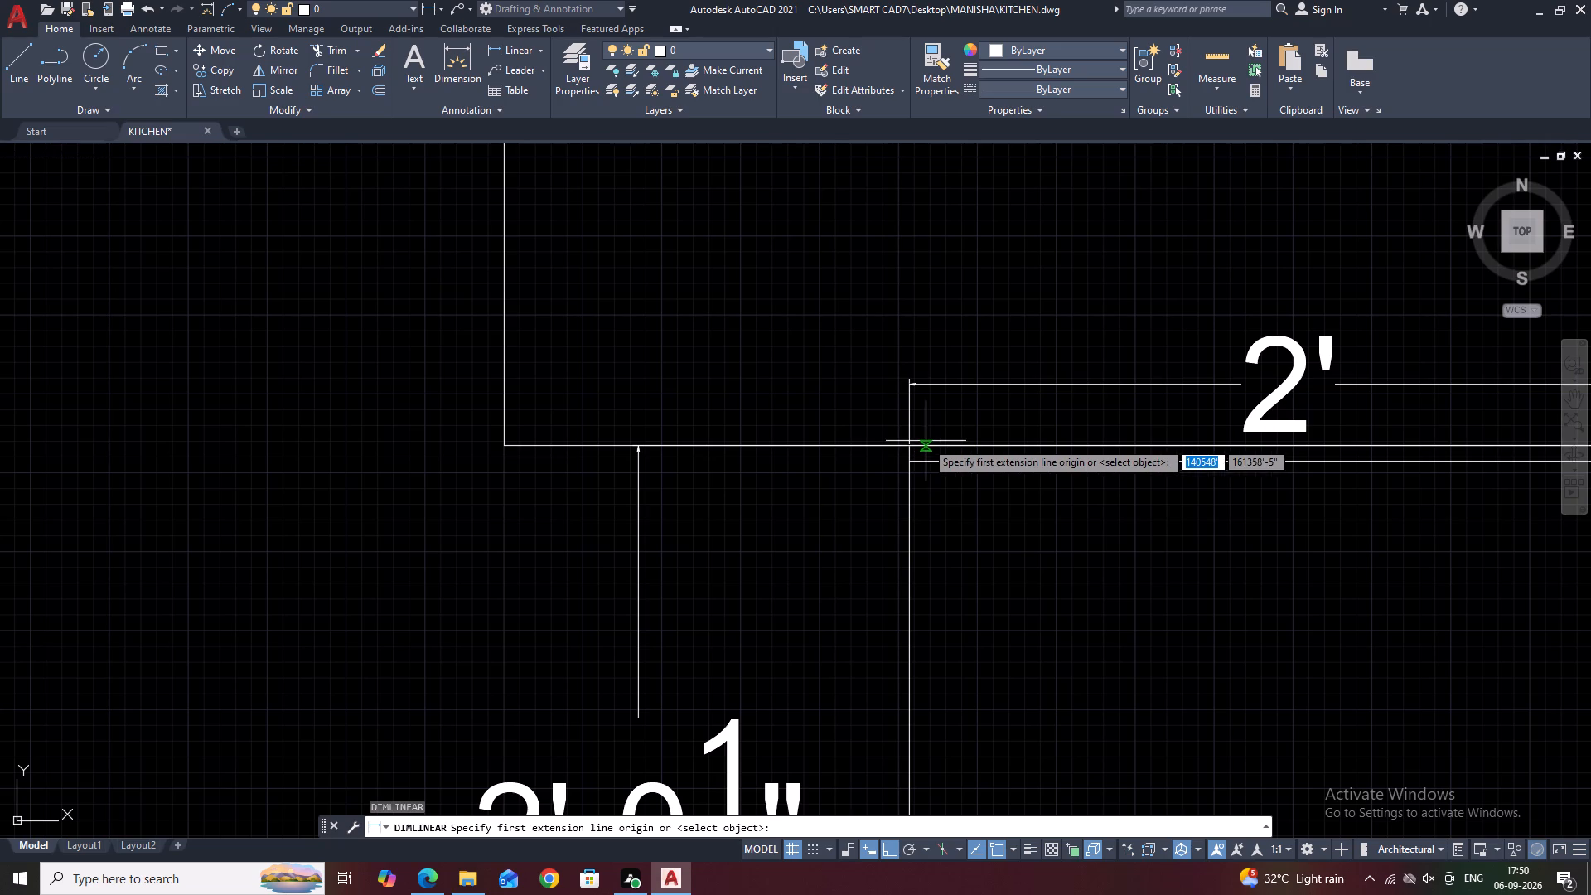
click(909, 443)
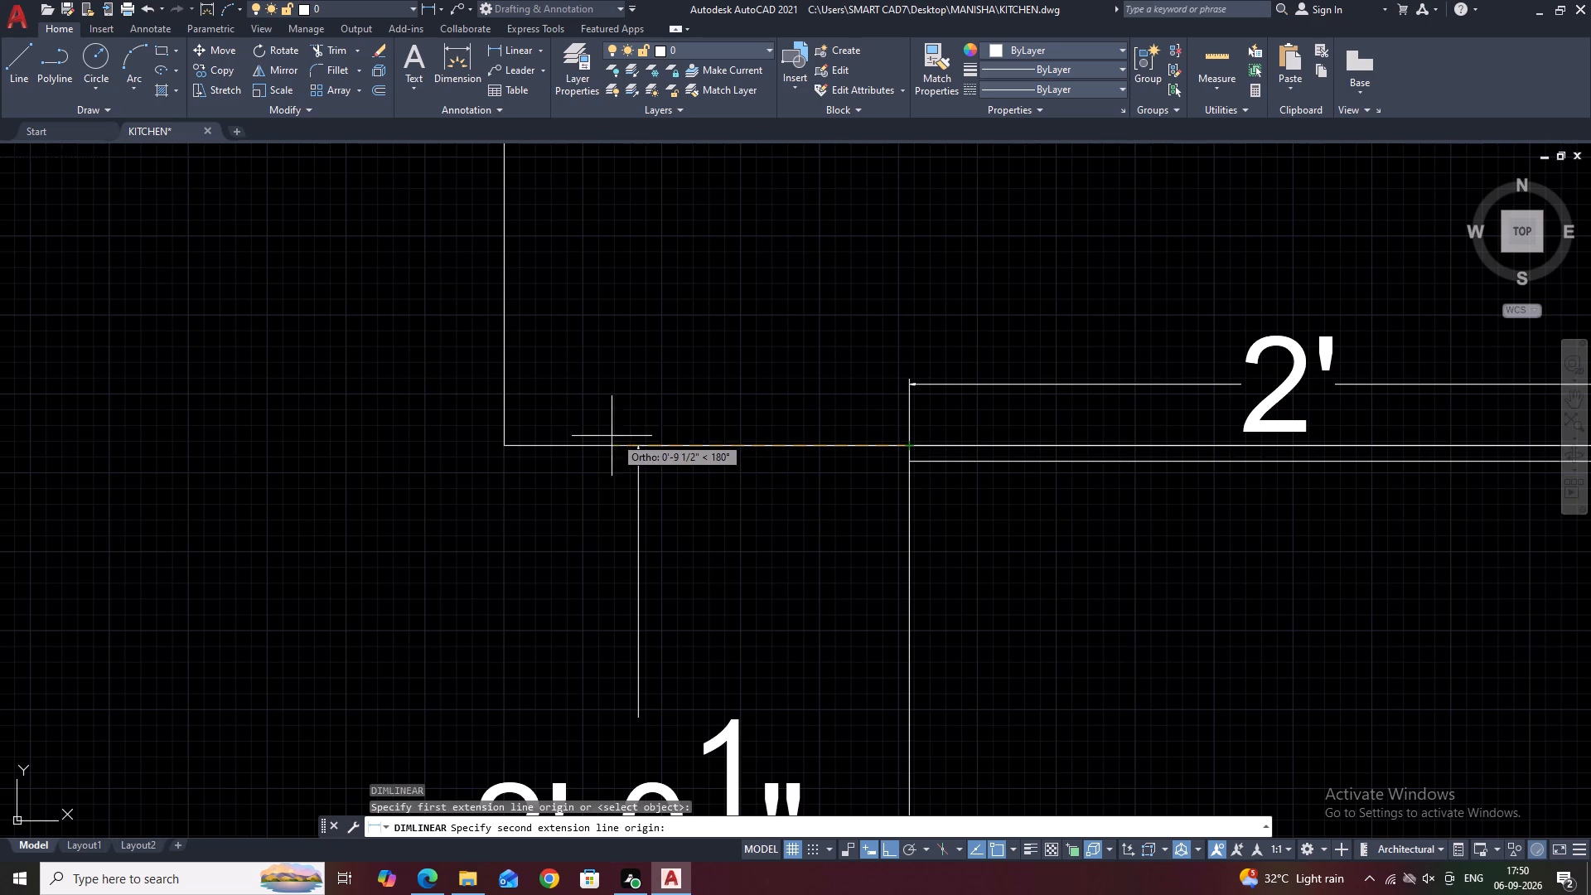
text(1')
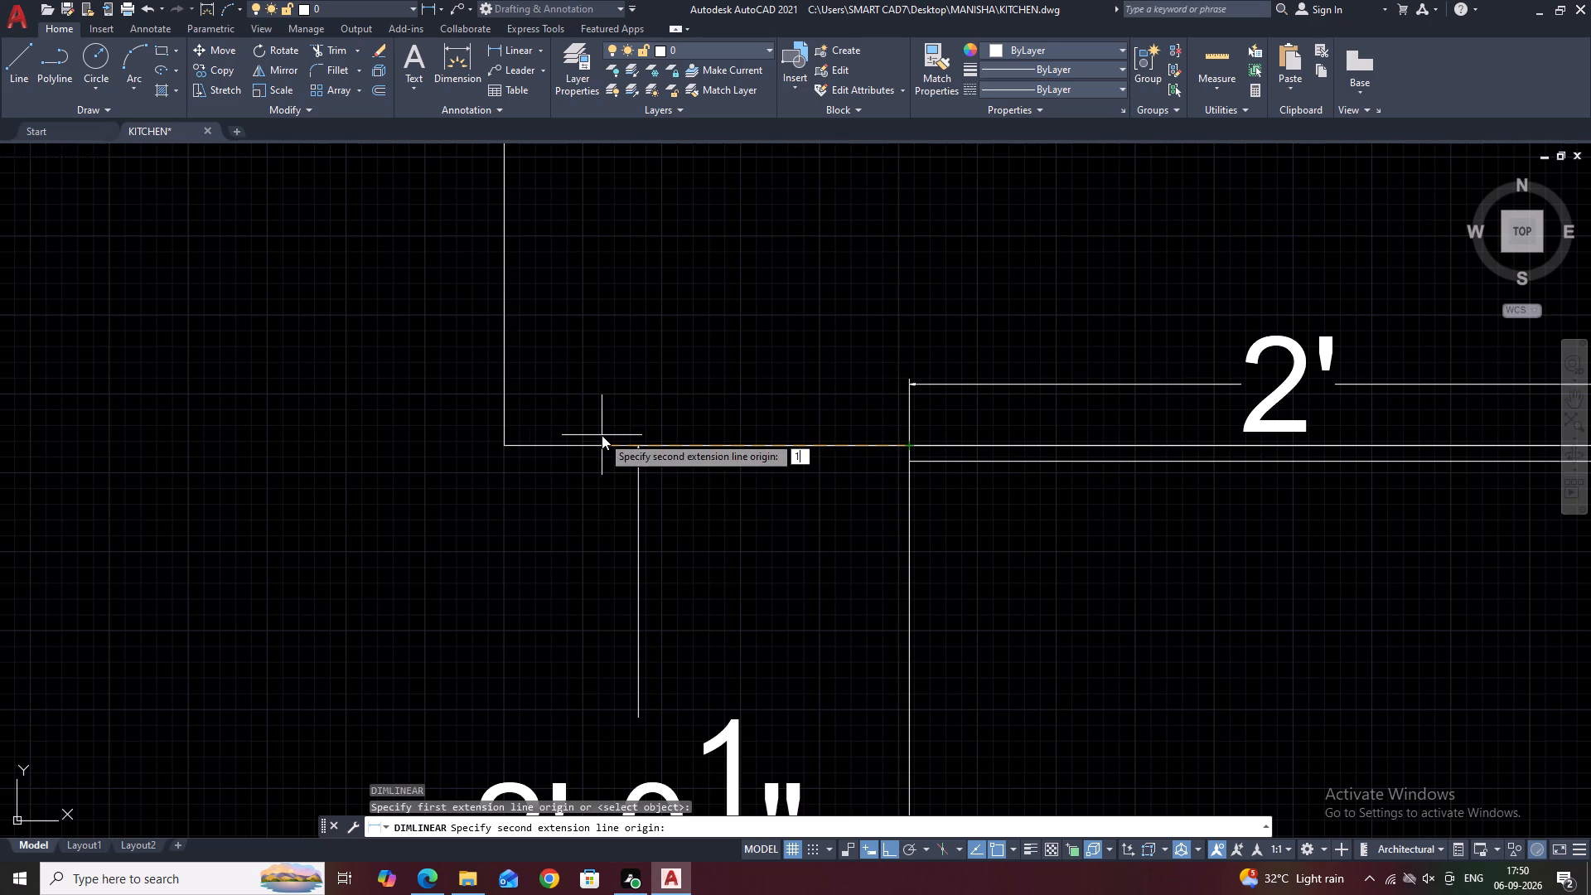
key(space)
click(655, 360)
Stretch the added unit's inner side edge inward to the end of the 1' dimension, making its projection about 1'.
middle_drag(665, 412, 820, 511)
scroll(791, 477, down, 2)
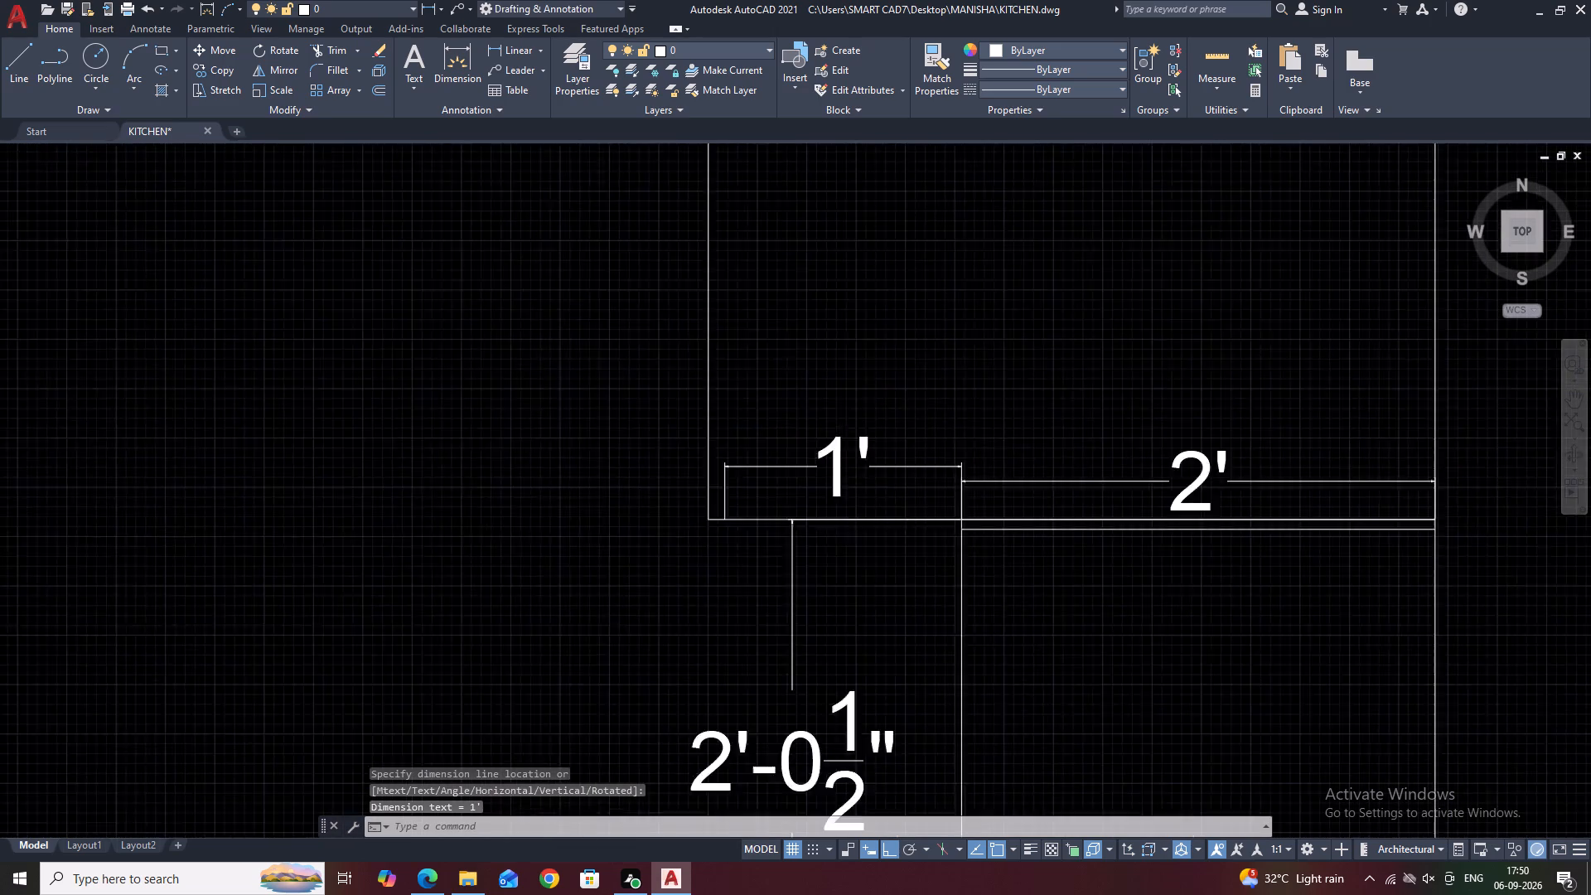
click(748, 350)
click(715, 312)
scroll(735, 491, up, 3)
scroll(762, 401, down, 2)
middle_drag(766, 404, 796, 468)
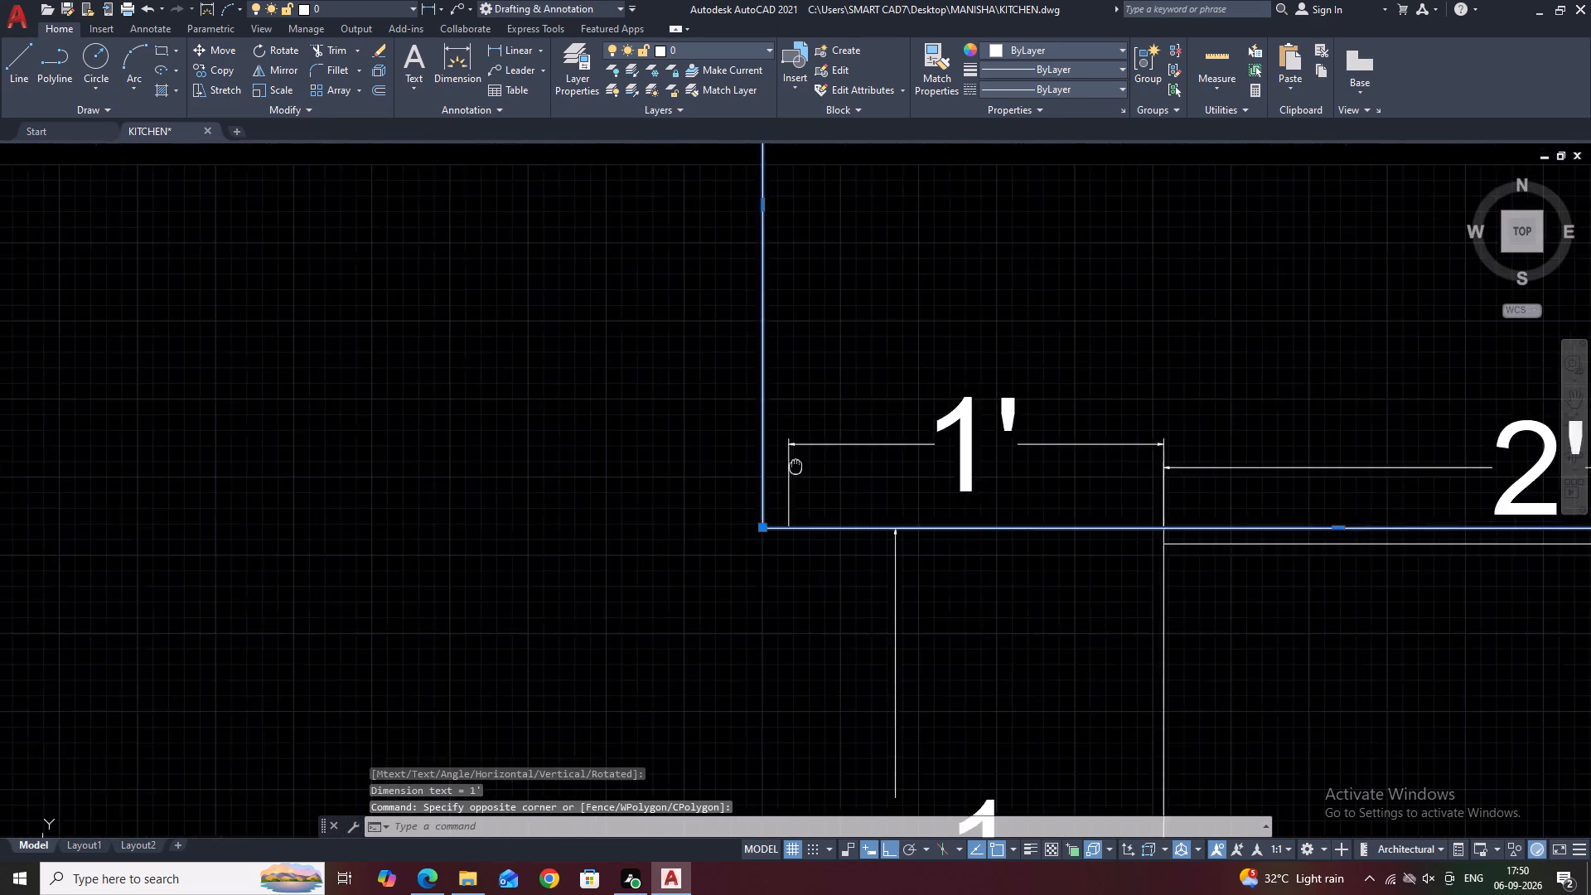
scroll(796, 468, down, 1)
click(785, 375)
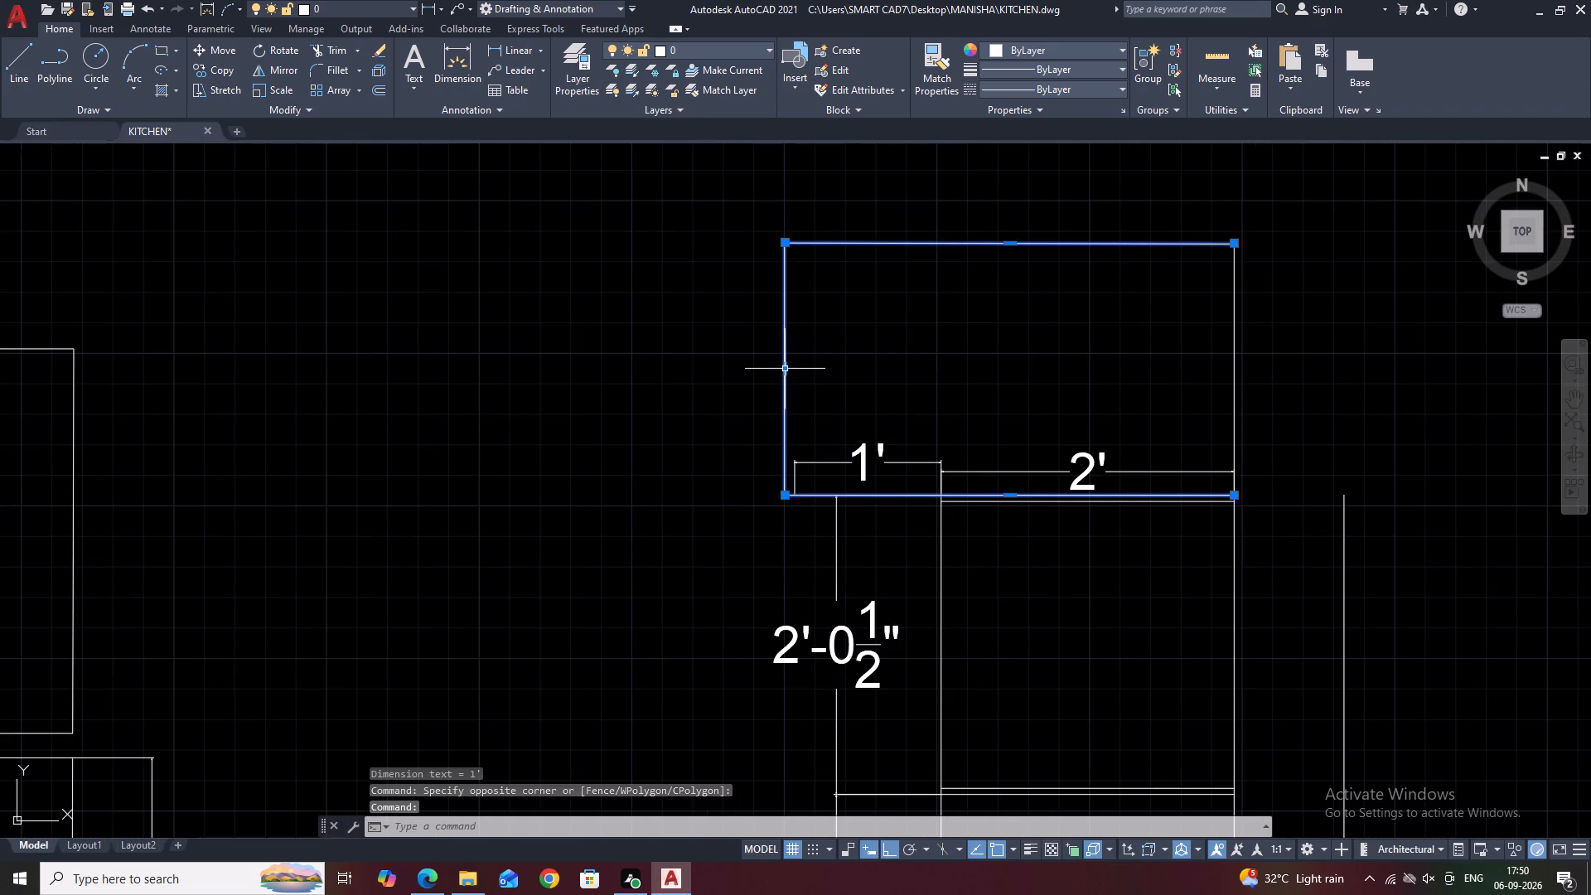
click(785, 365)
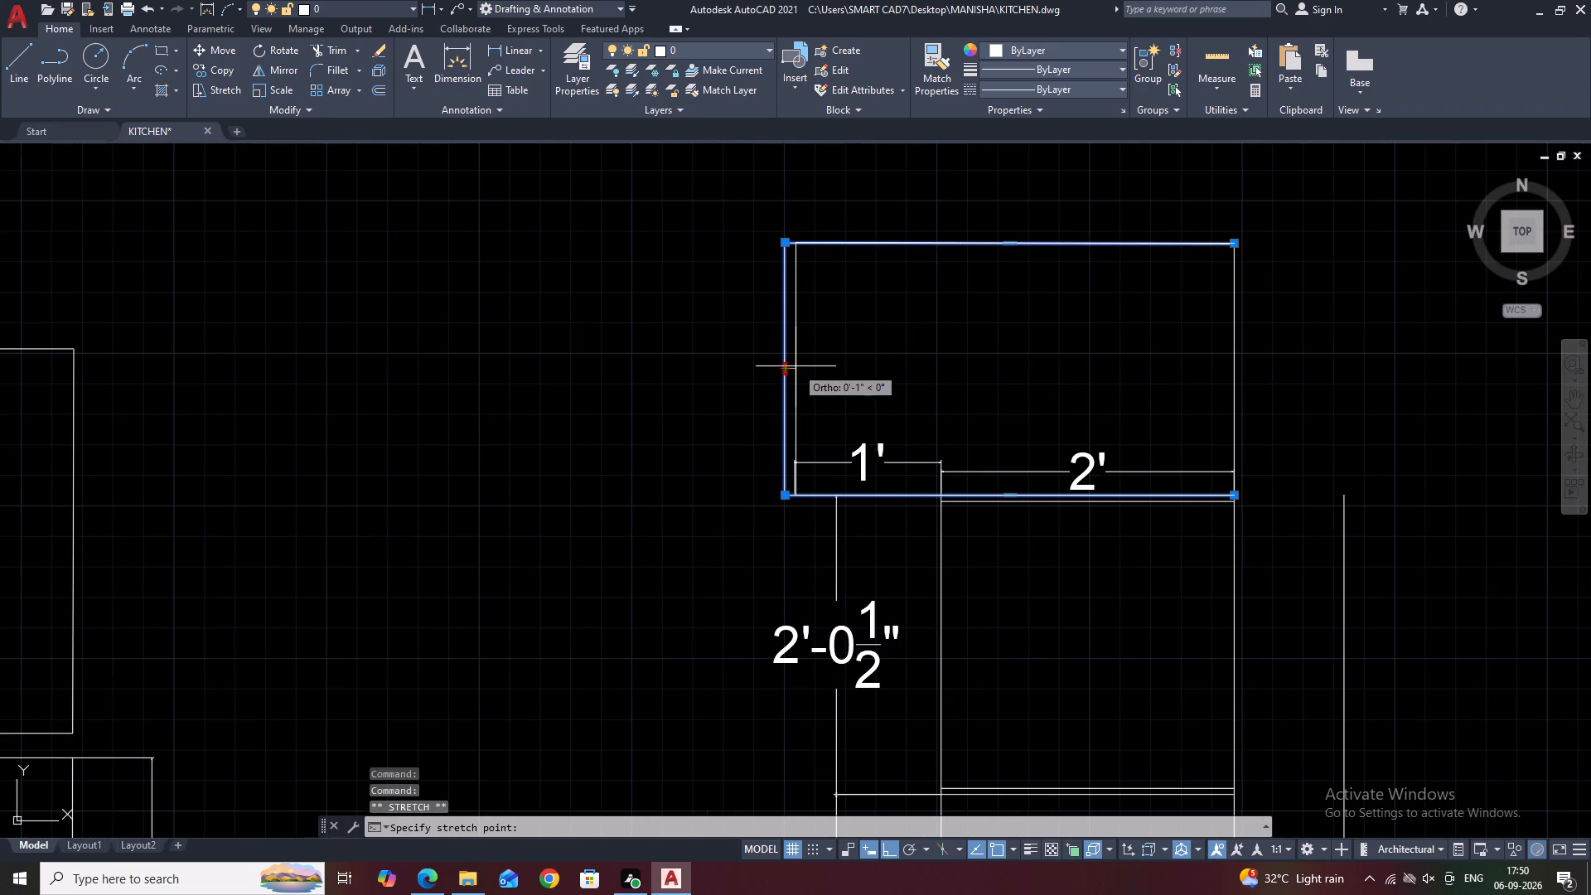
click(795, 366)
scroll(813, 420, up, 2)
middle_drag(868, 381, 883, 396)
scroll(780, 623, up, 3)
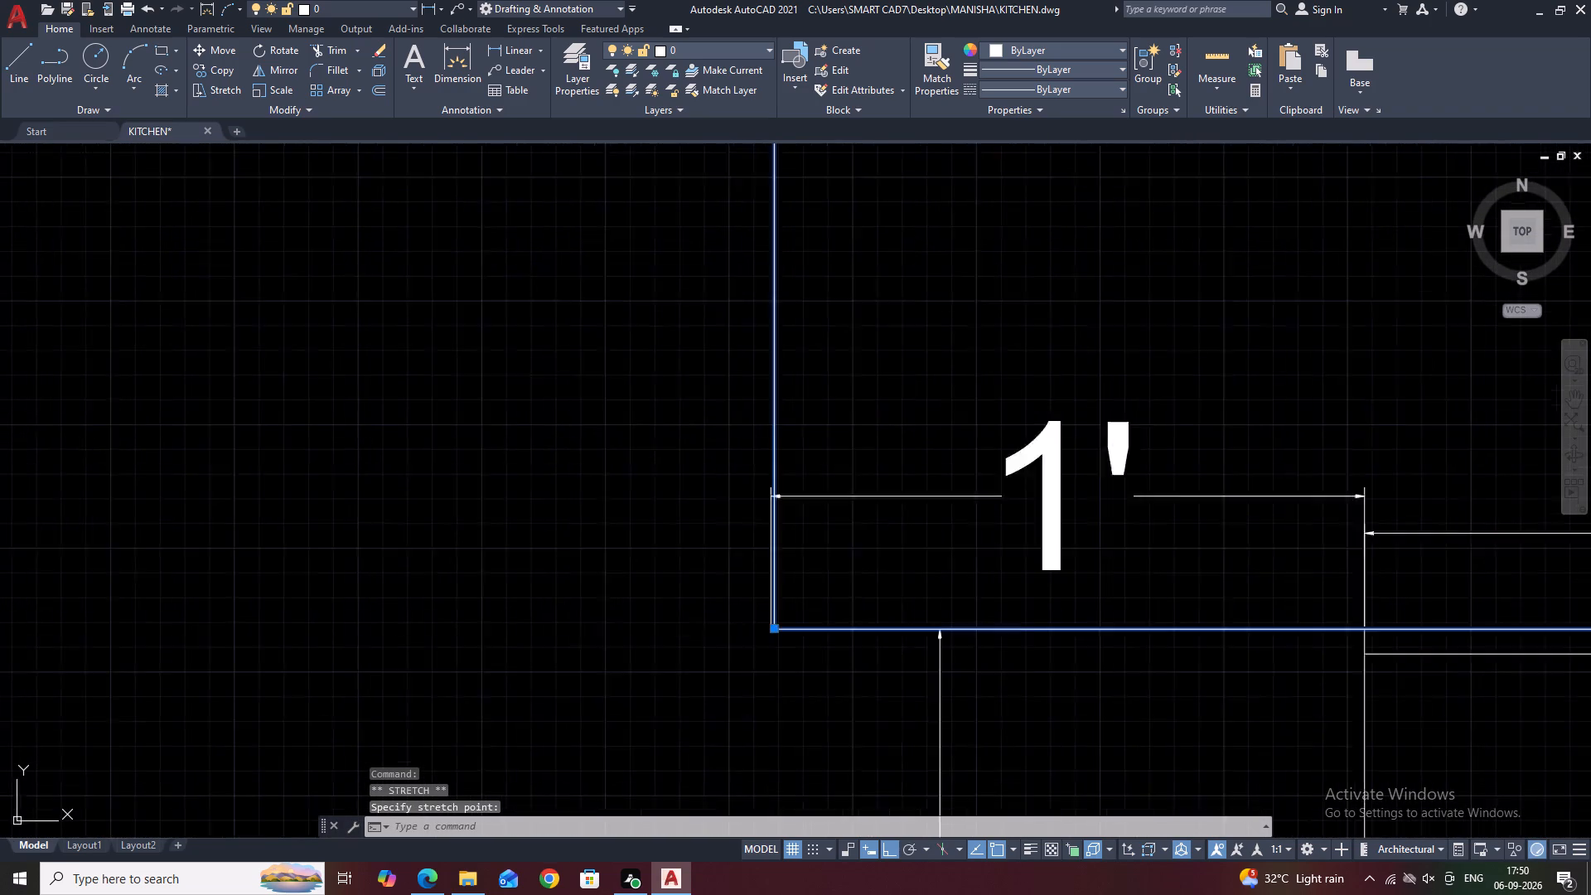
scroll(774, 486, down, 3)
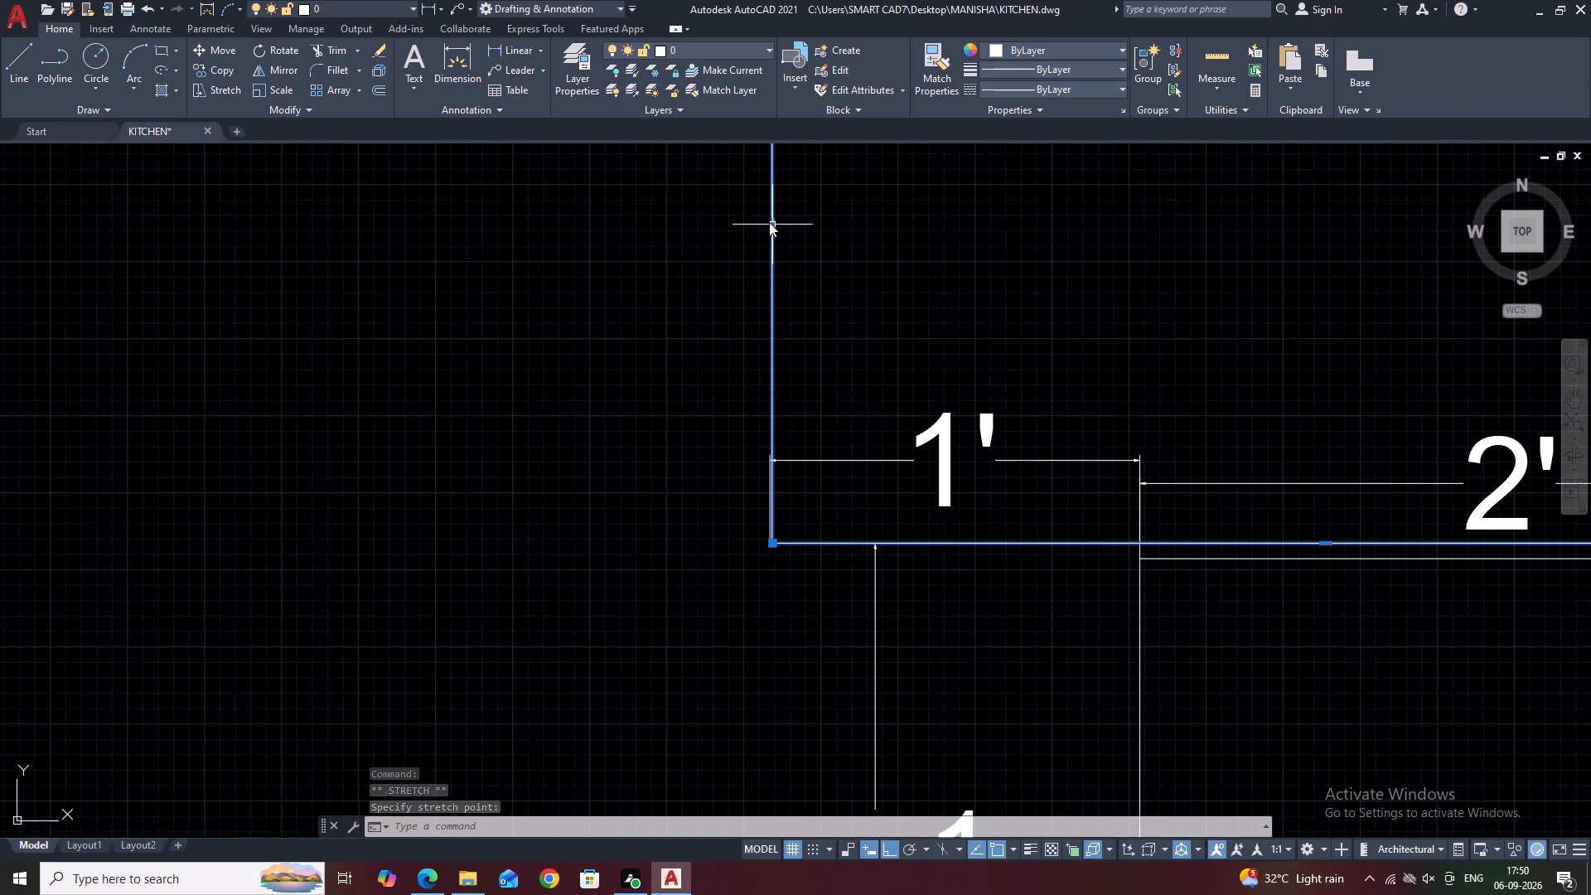
click(769, 222)
click(766, 223)
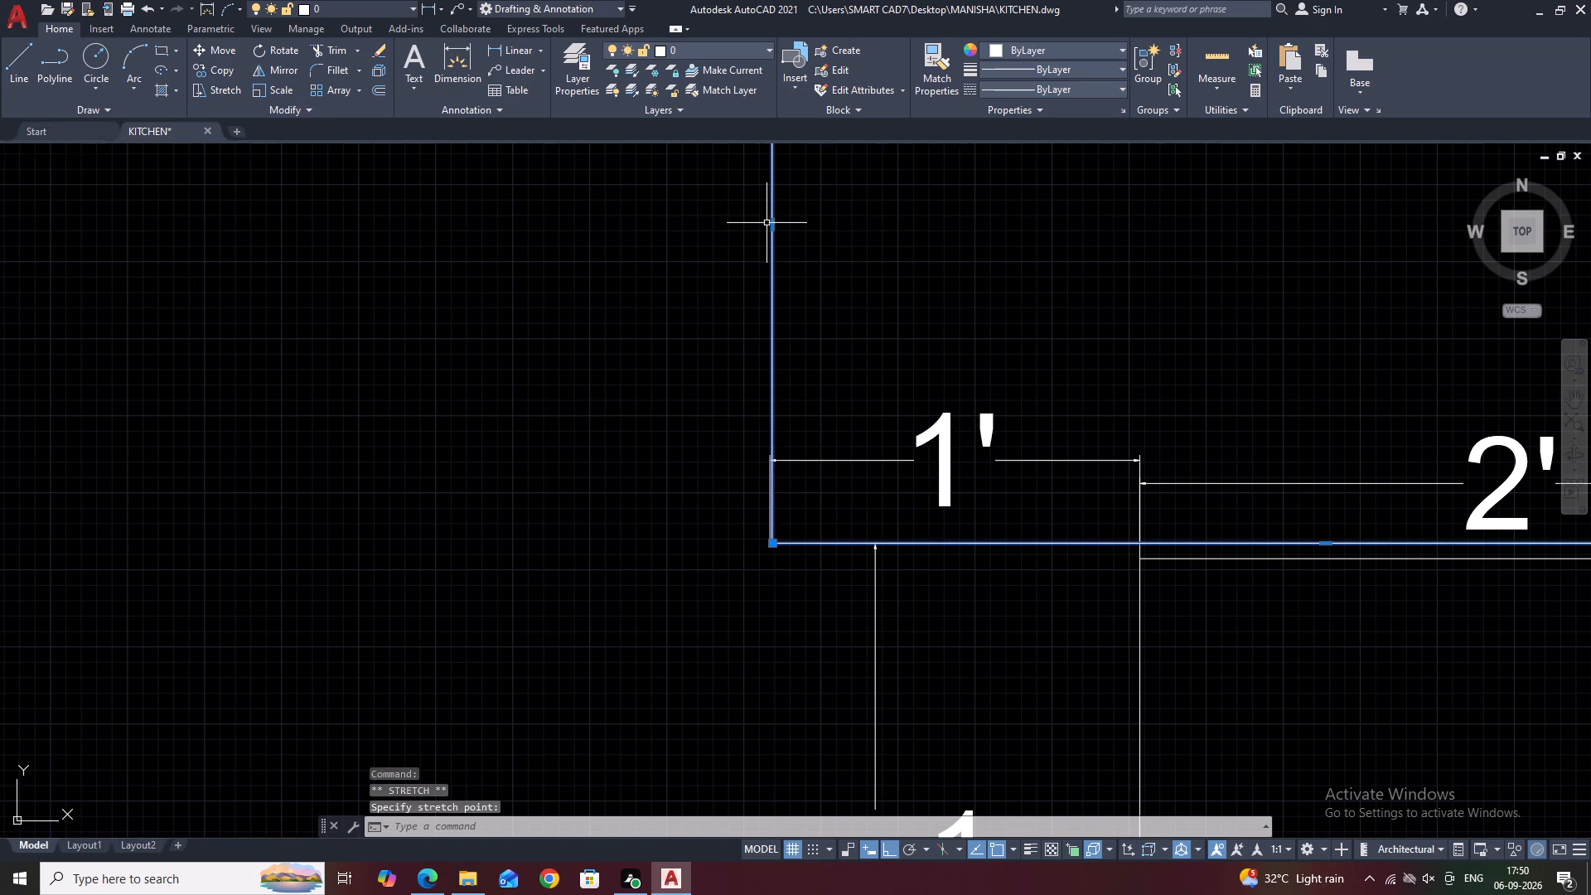
key(Escape)
Delete the 1' and 2' reference dimensions above the added unit's lower edge.
click(984, 391)
click(926, 438)
middle_drag(928, 434, 767, 467)
scroll(845, 454, down, 2)
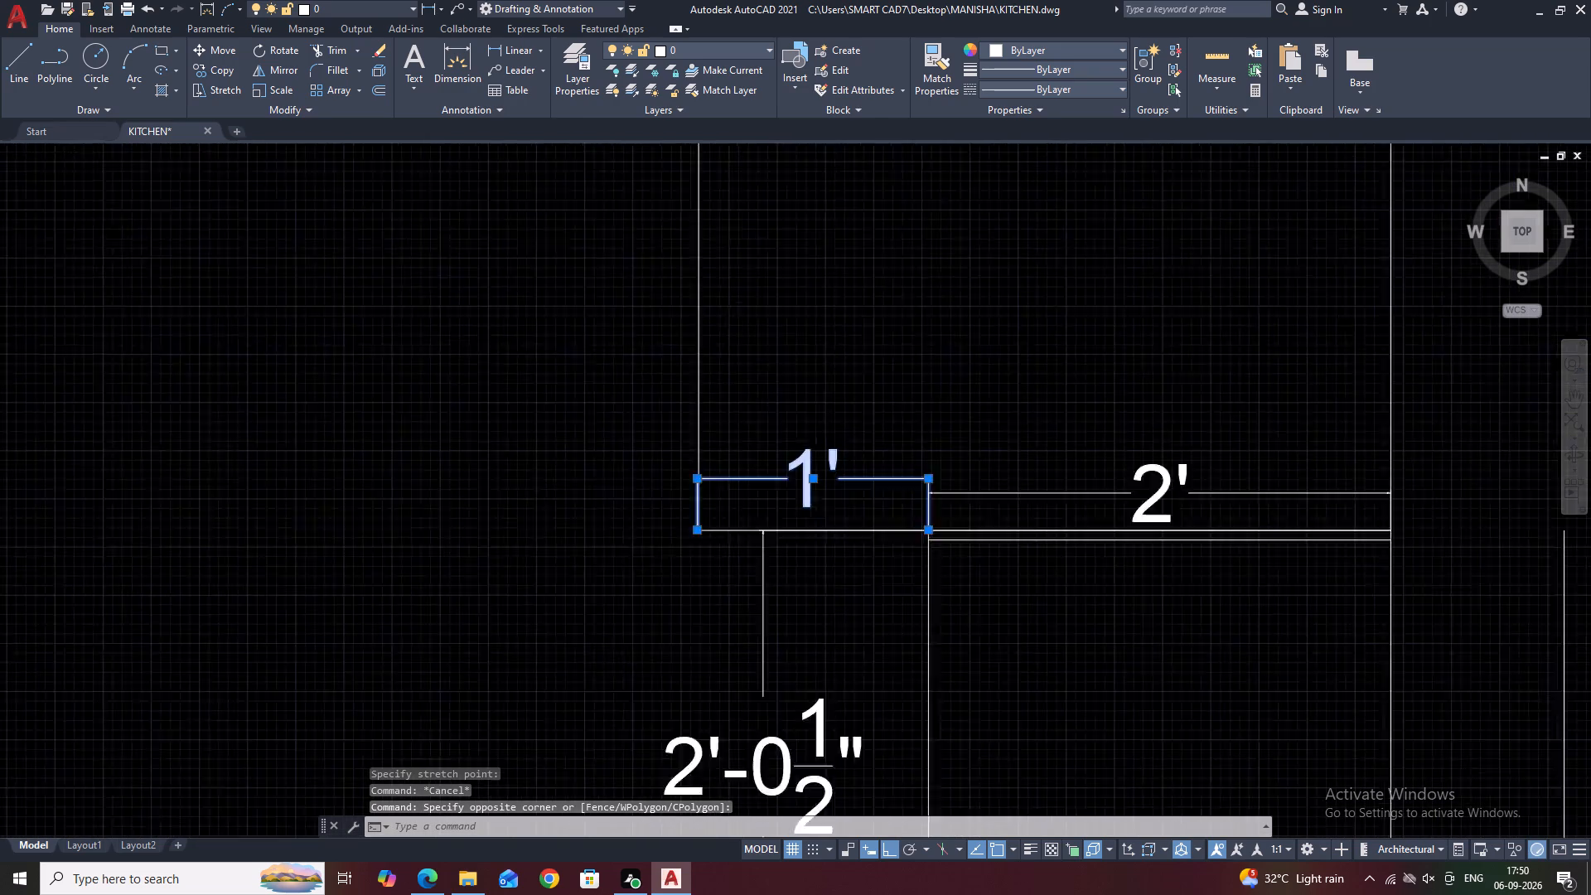
click(1052, 466)
key(Delete)
Examine the end units of both counter runs in the plan against the surrounding elevations.
scroll(1083, 471, down, 2)
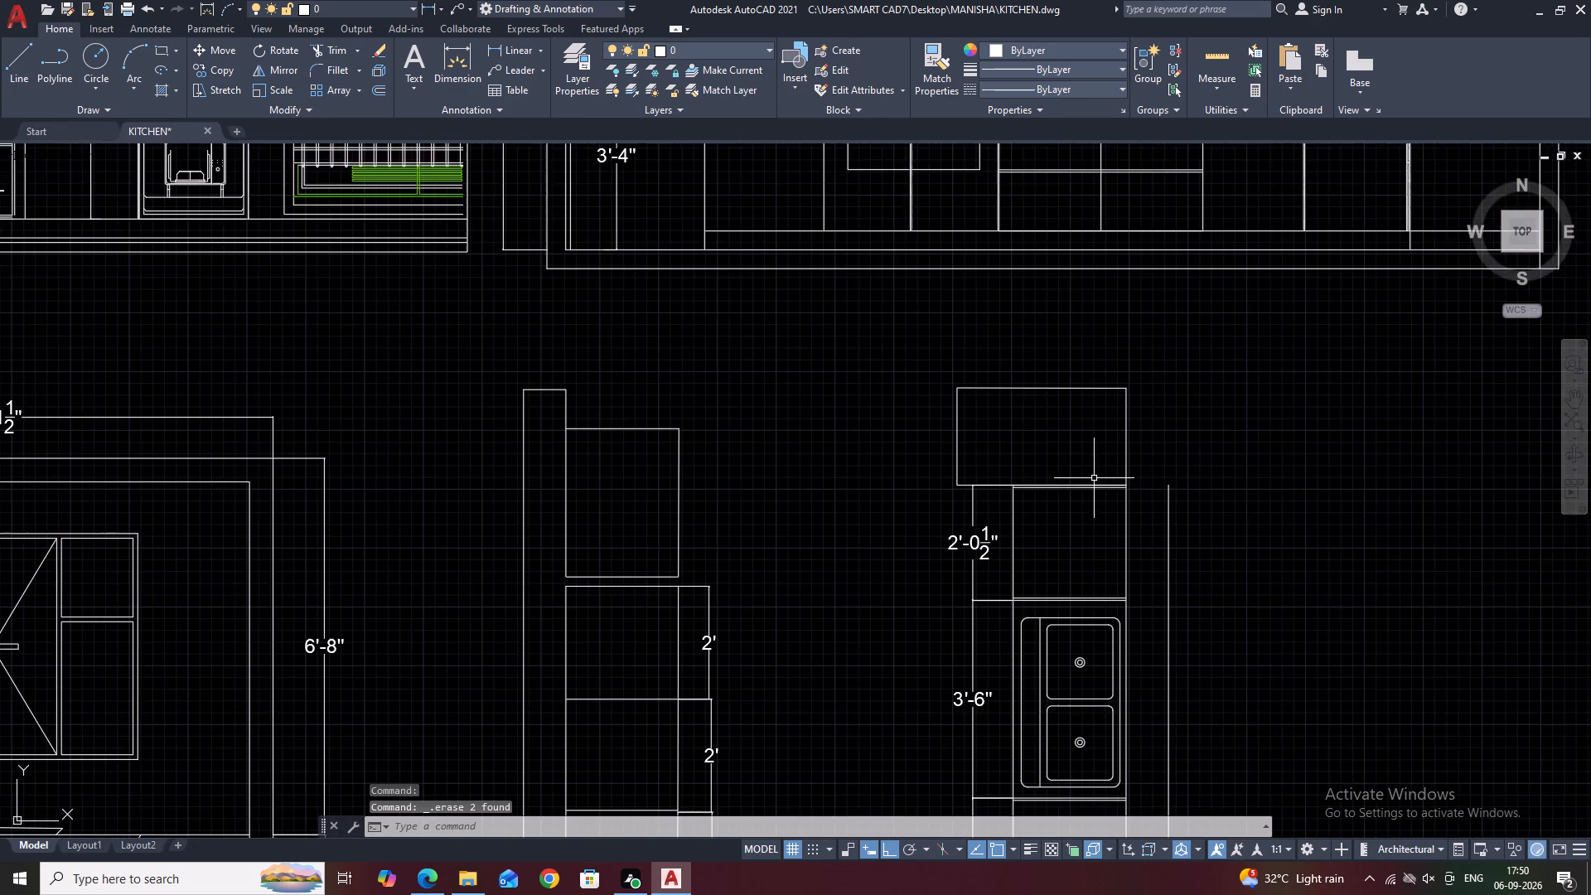
middle_drag(1104, 467, 1121, 443)
middle_drag(635, 352, 672, 375)
middle_drag(665, 555, 804, 527)
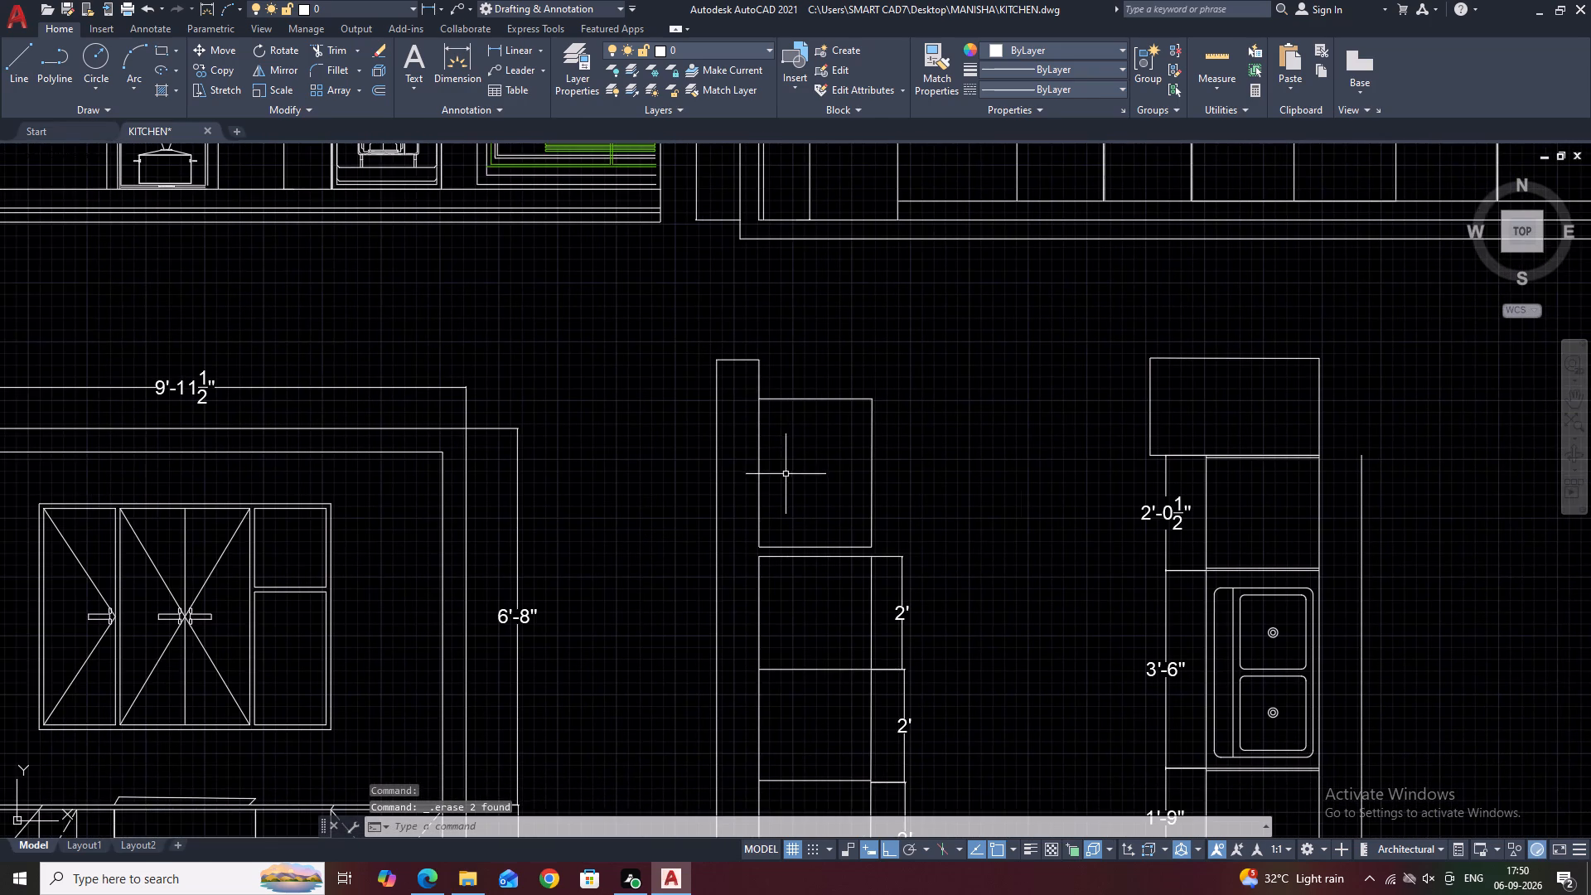
middle_drag(994, 435, 844, 473)
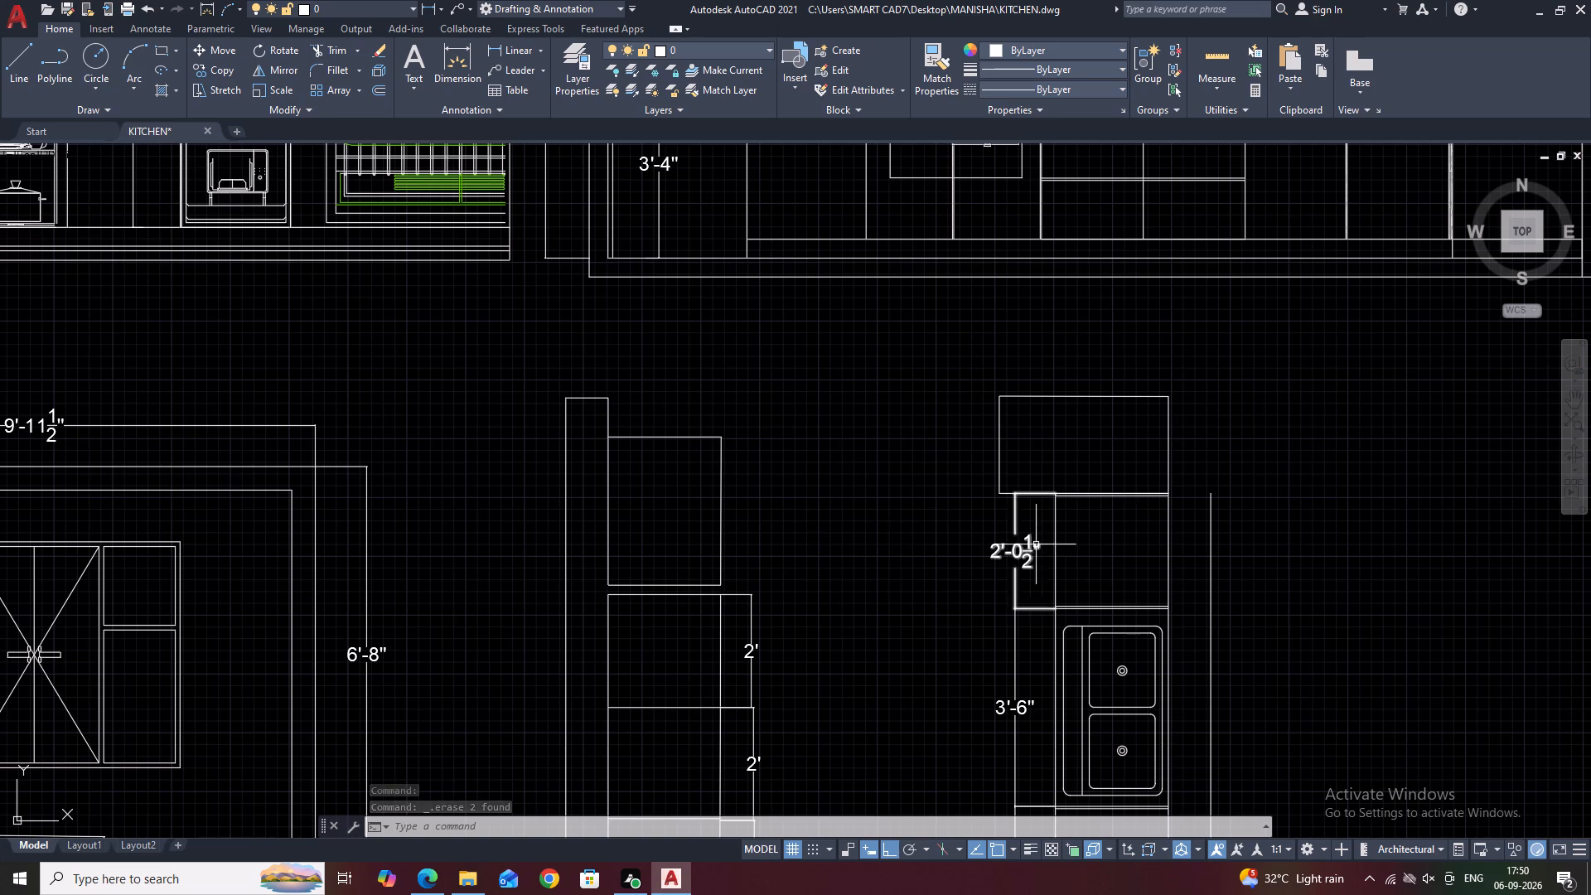
middle_drag(1008, 393, 1006, 490)
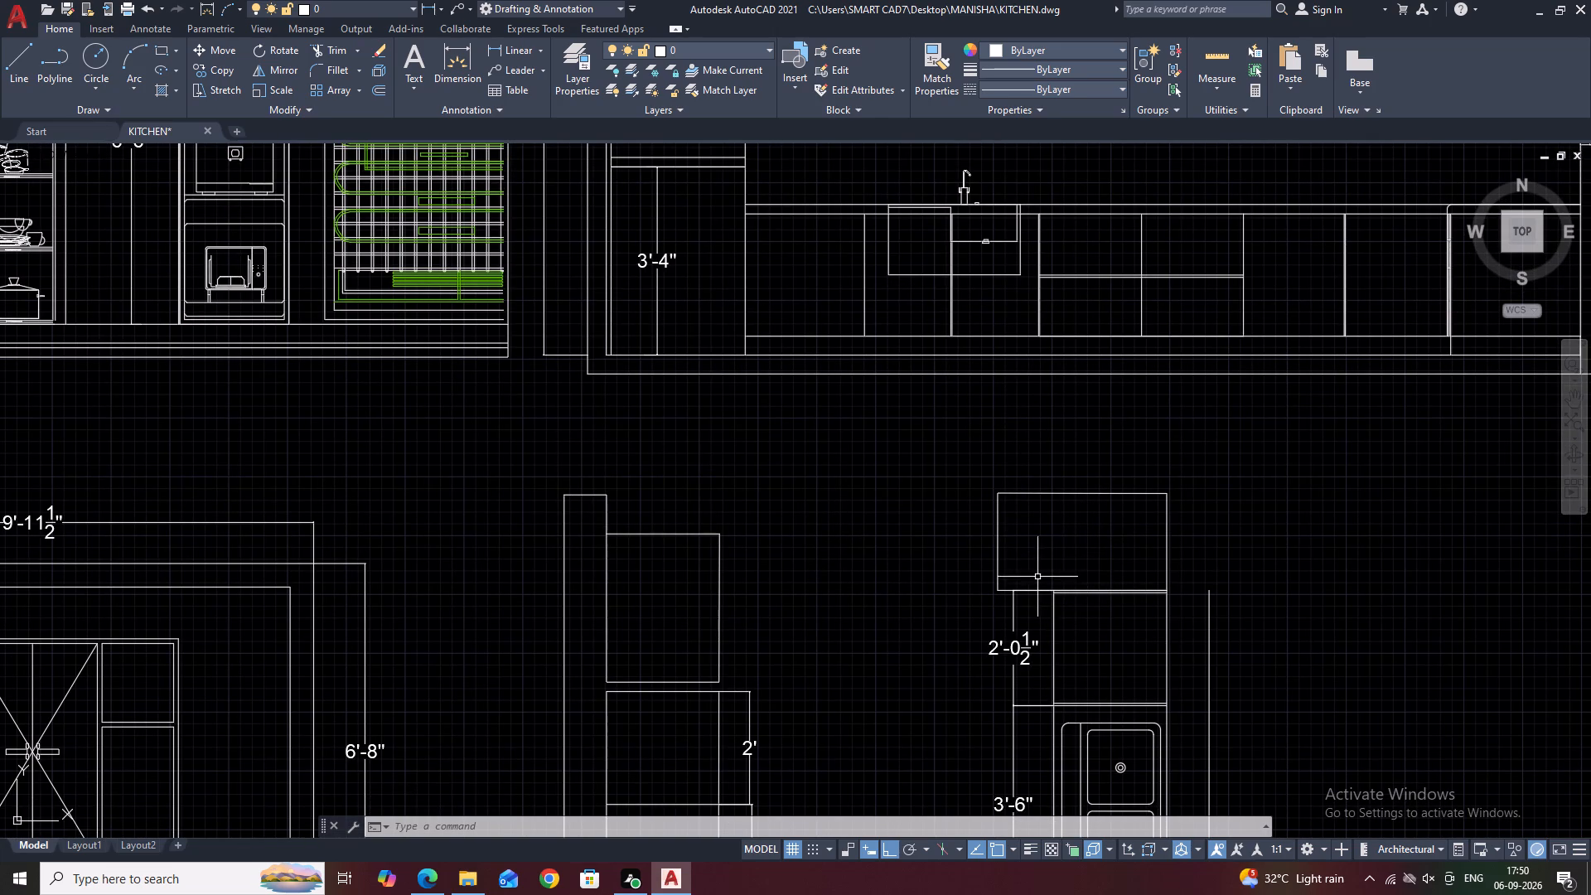
middle_drag(1200, 496, 1079, 455)
middle_drag(887, 541, 887, 474)
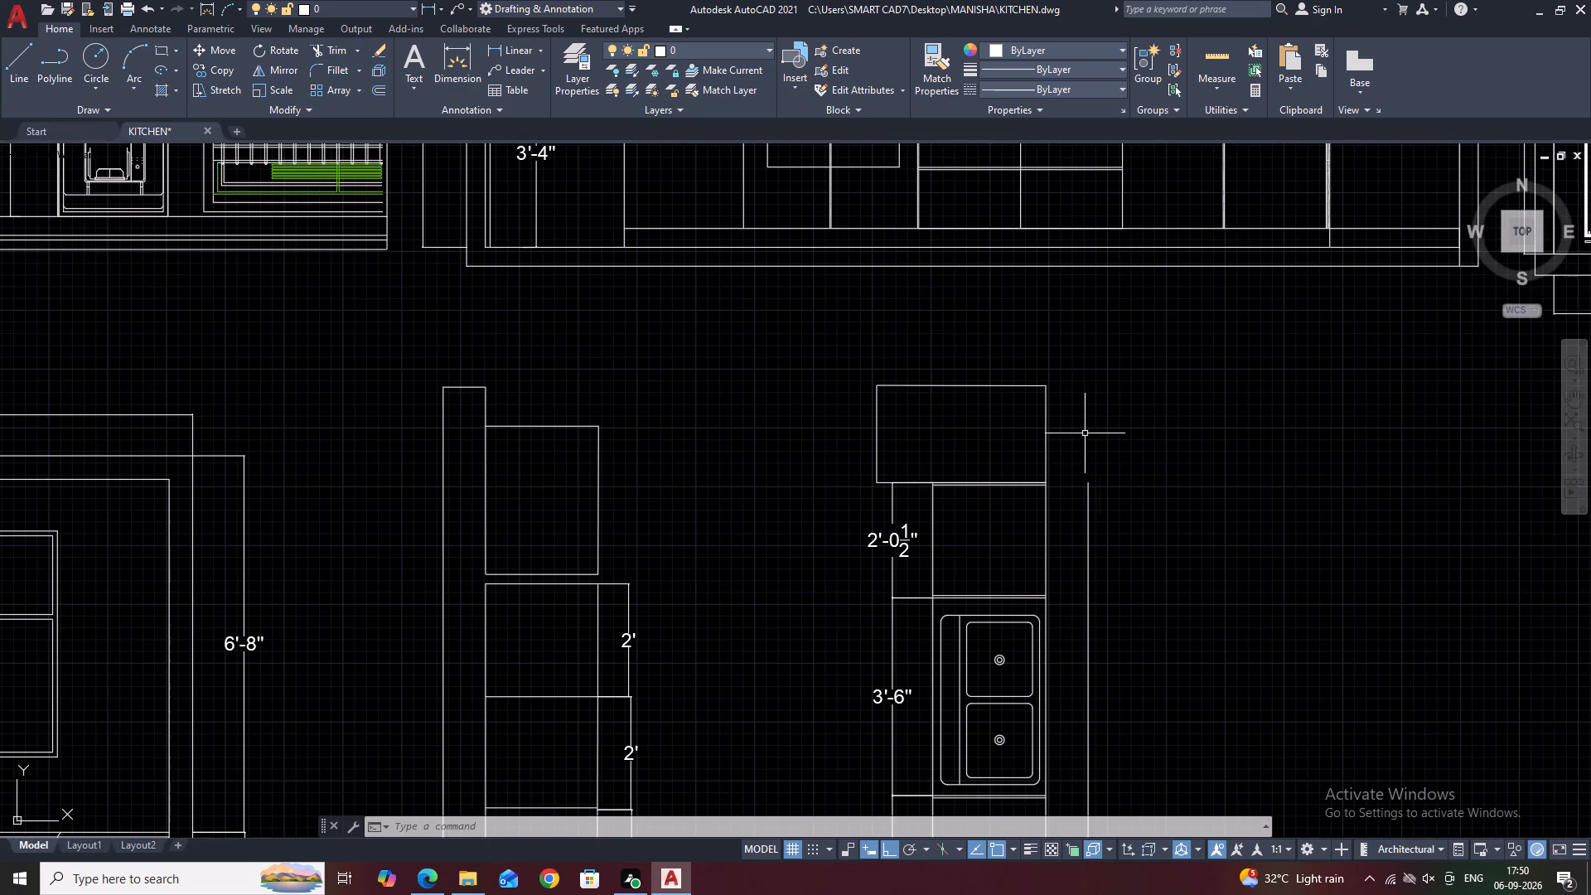
middle_drag(1077, 413, 1073, 481)
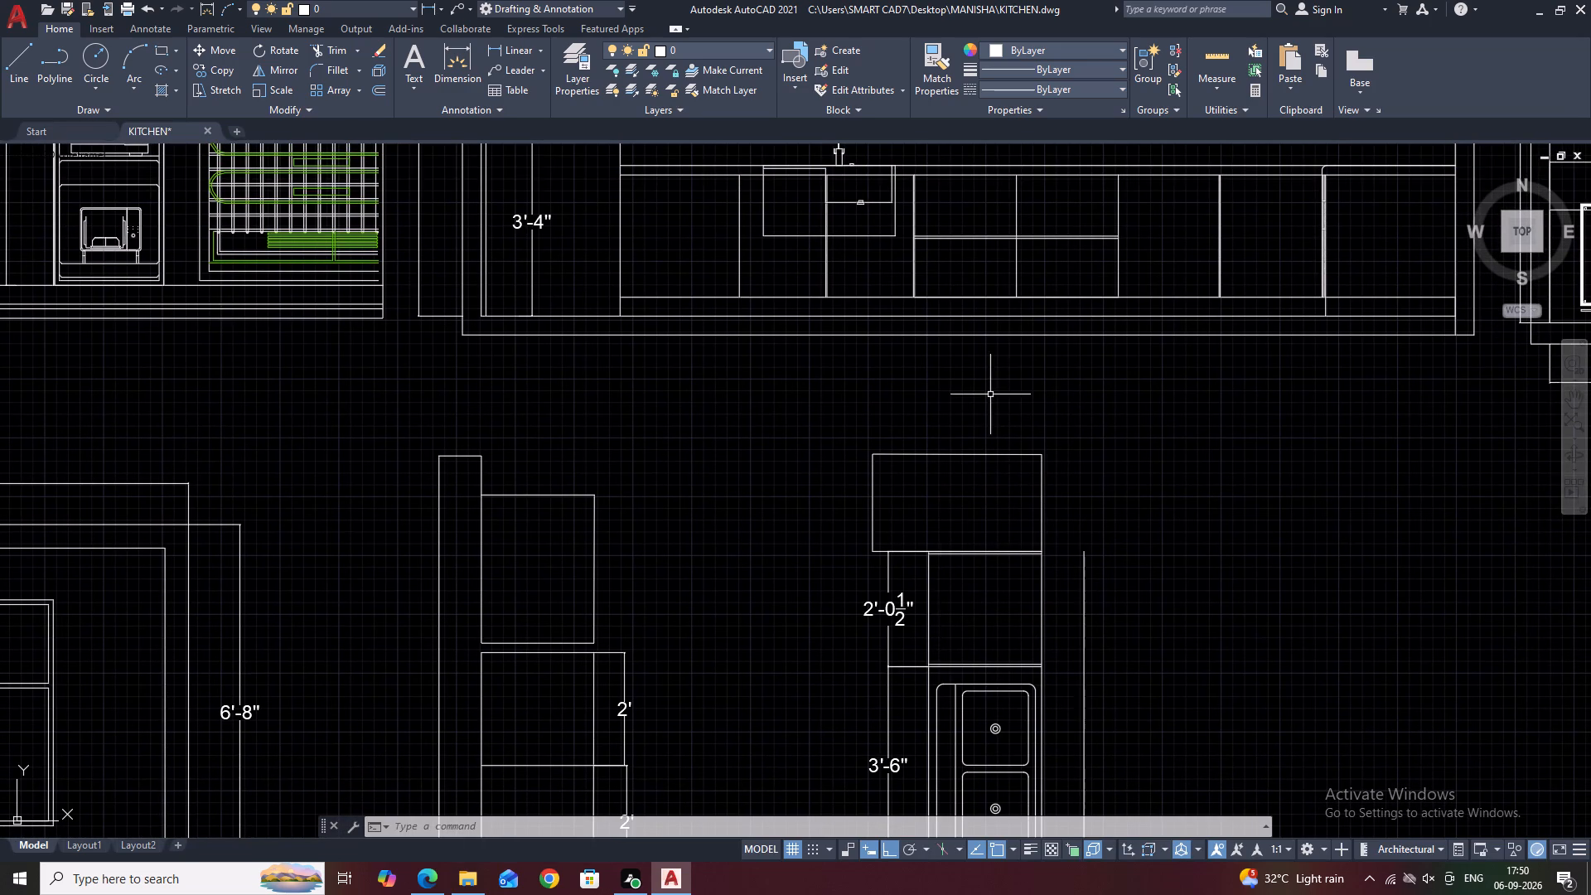
middle_drag(1047, 483, 1048, 497)
middle_drag(1120, 513, 1105, 454)
middle_drag(1119, 552, 1100, 486)
scroll(975, 511, down, 1)
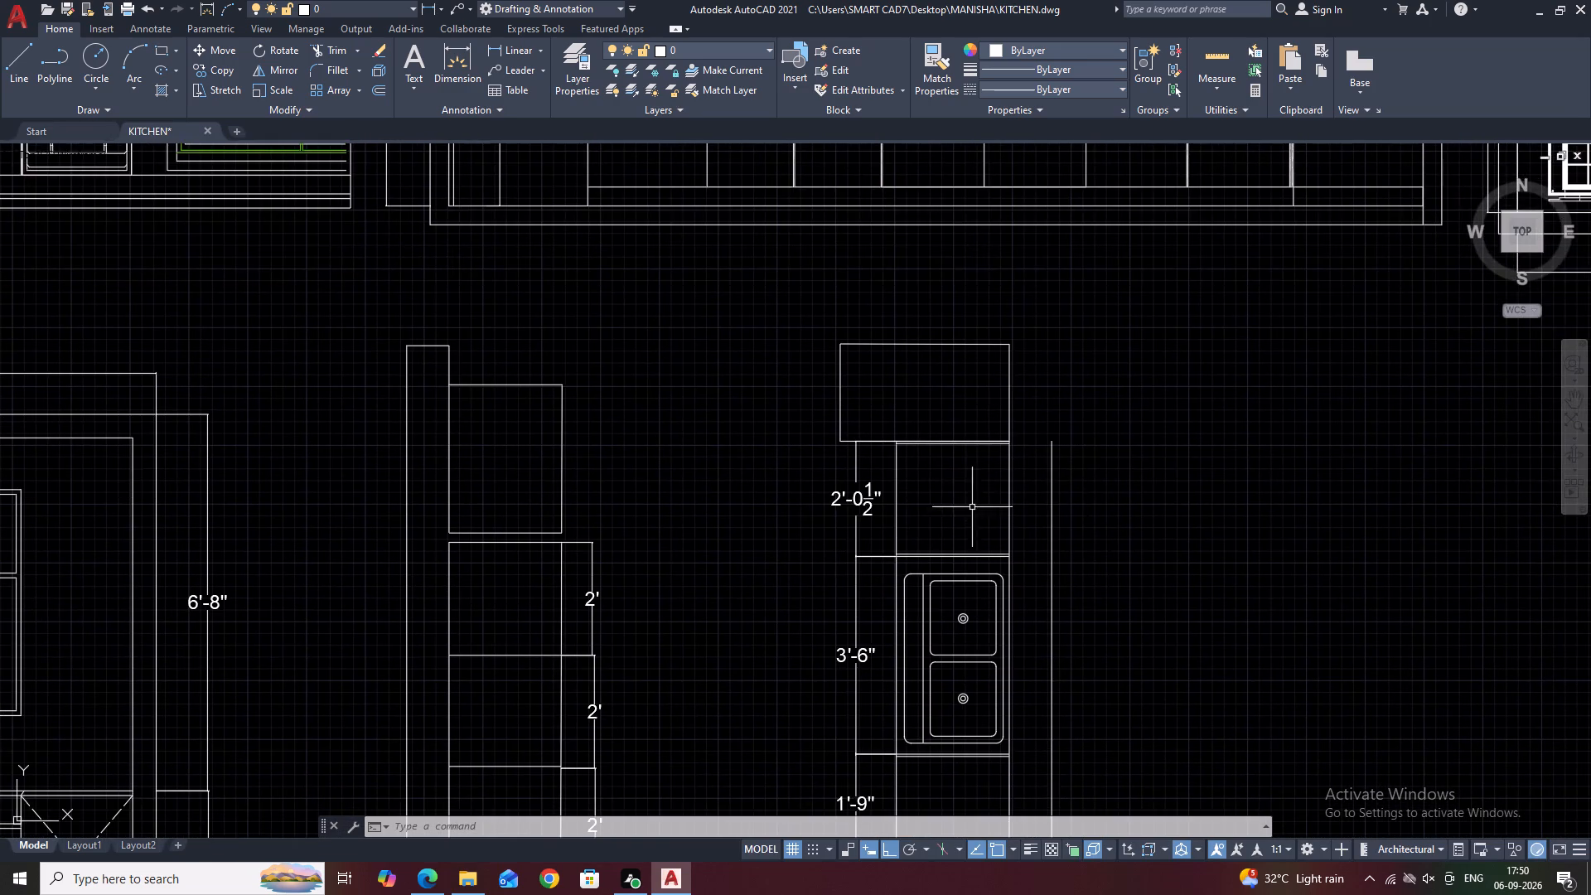
middle_drag(1102, 514, 1076, 536)
scroll(1097, 519, down, 1)
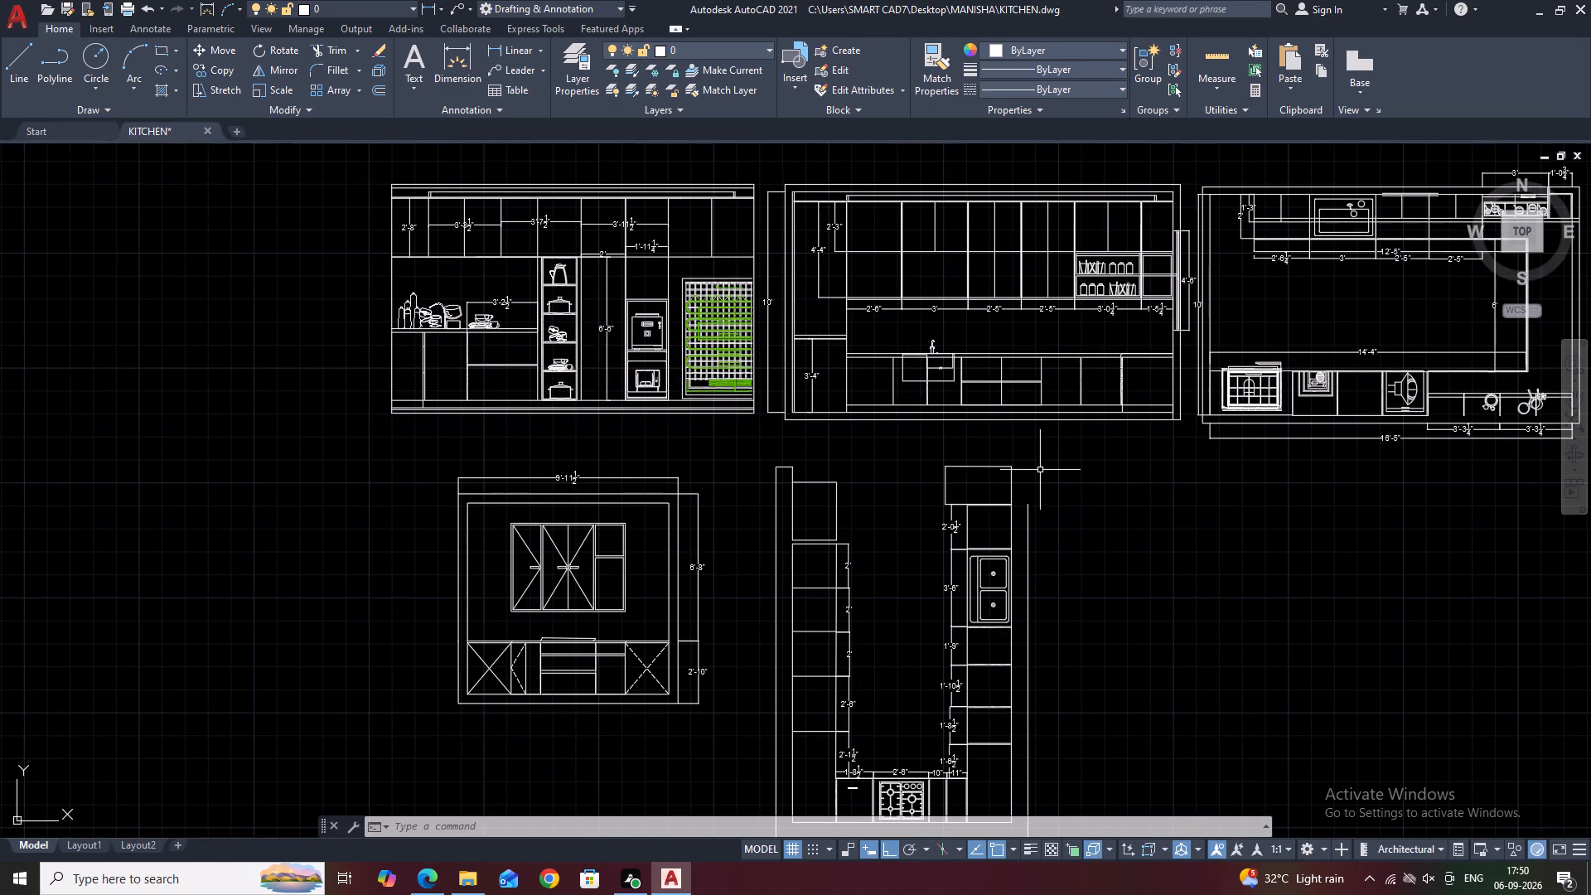
Draw a circle in the blank space just above the sink counter run's end unit.
key(c)
key(space)
scroll(953, 449, up, 2)
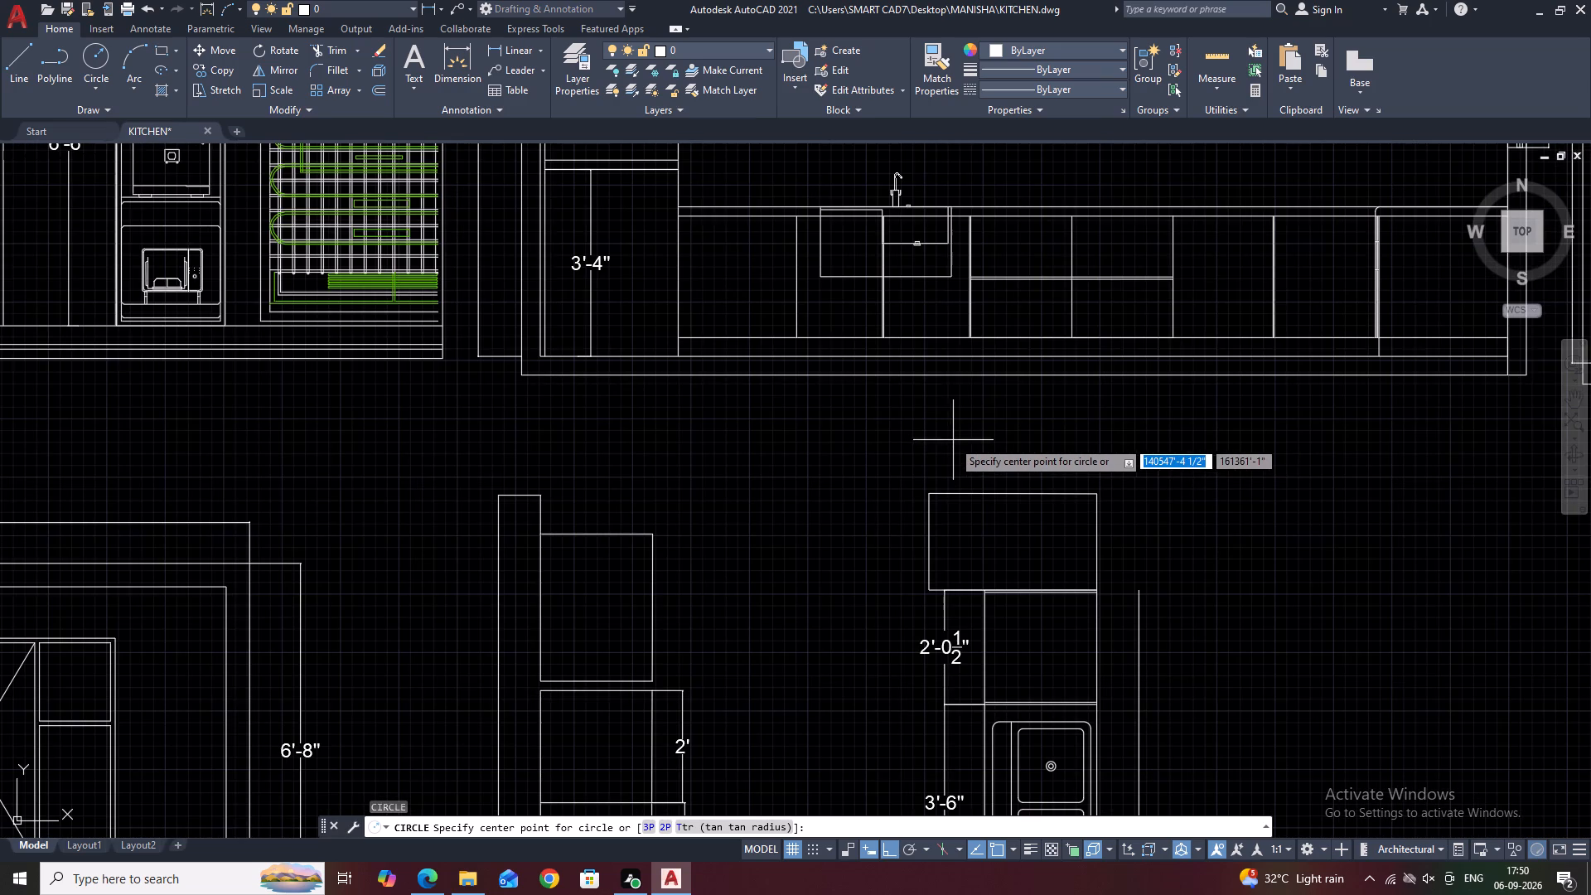
click(949, 440)
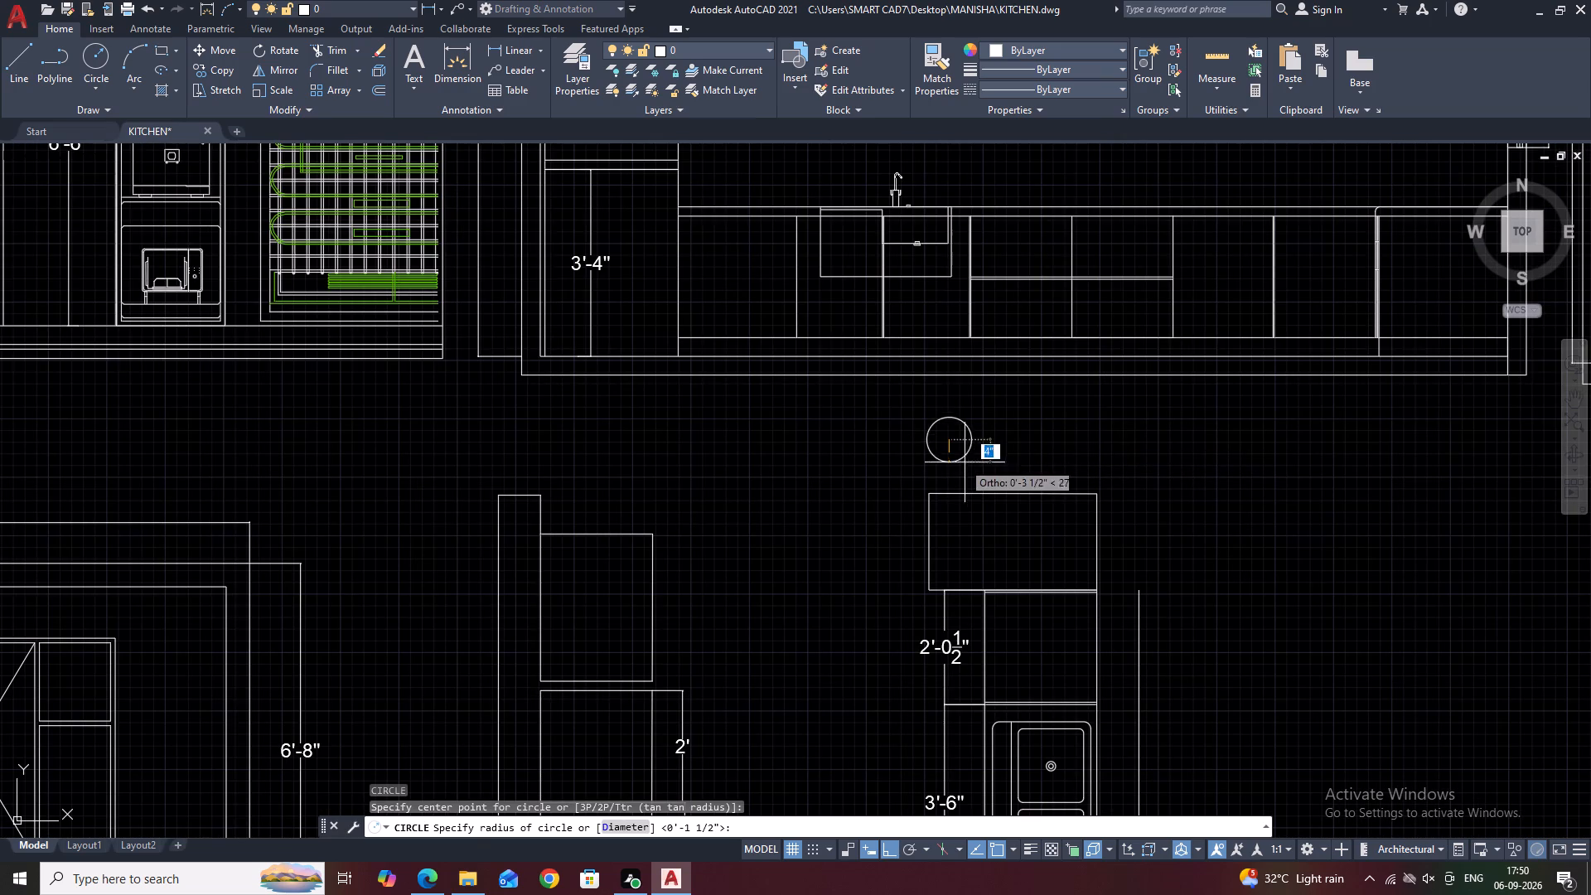
click(972, 473)
middle_drag(993, 439, 984, 497)
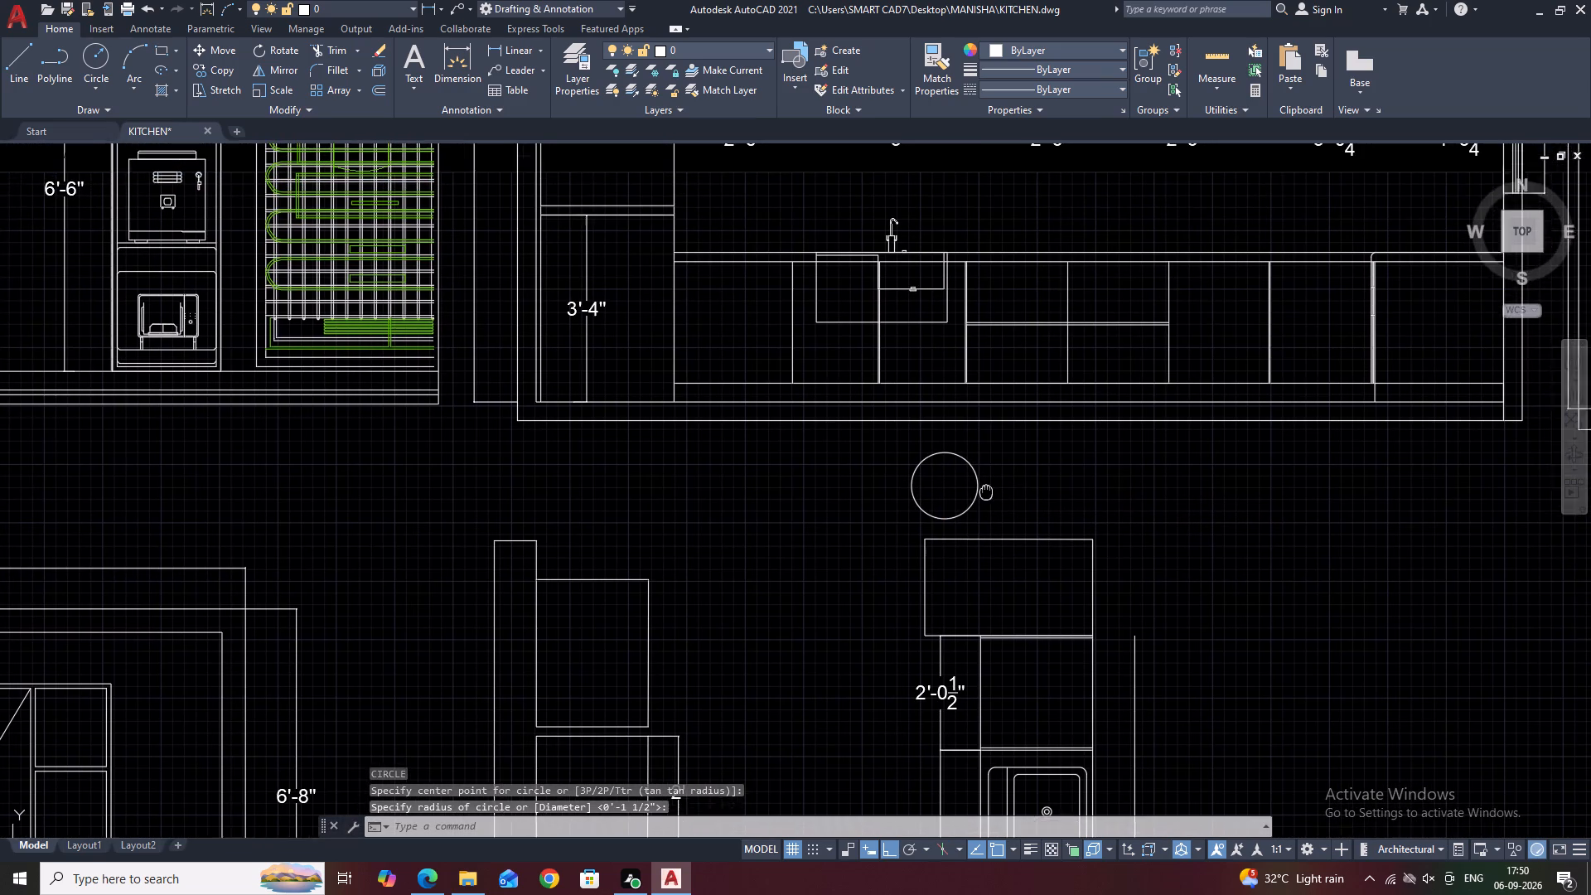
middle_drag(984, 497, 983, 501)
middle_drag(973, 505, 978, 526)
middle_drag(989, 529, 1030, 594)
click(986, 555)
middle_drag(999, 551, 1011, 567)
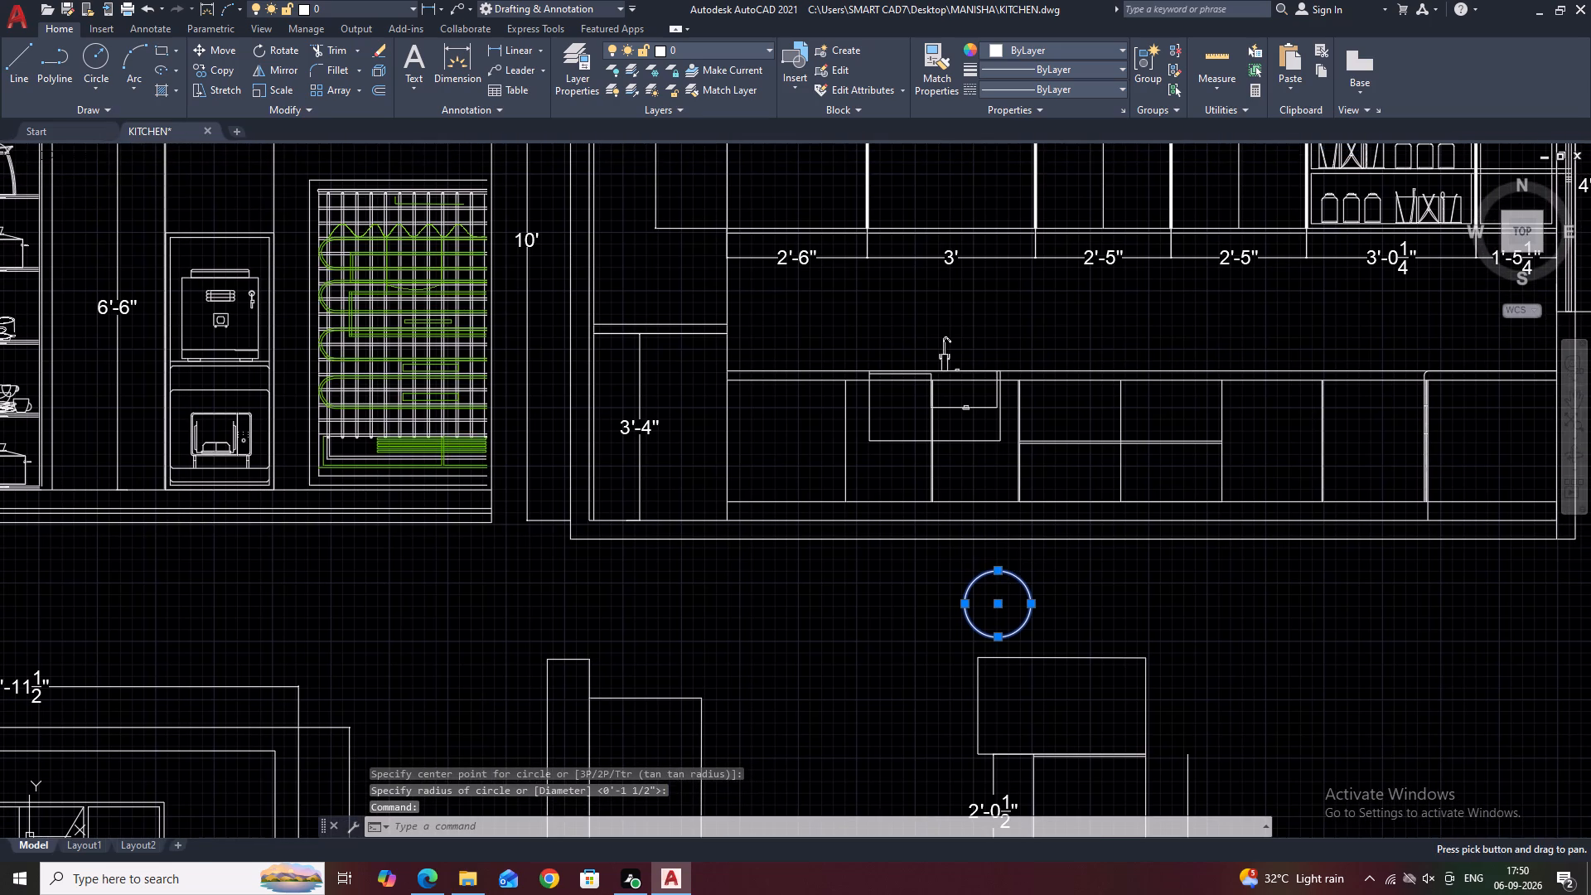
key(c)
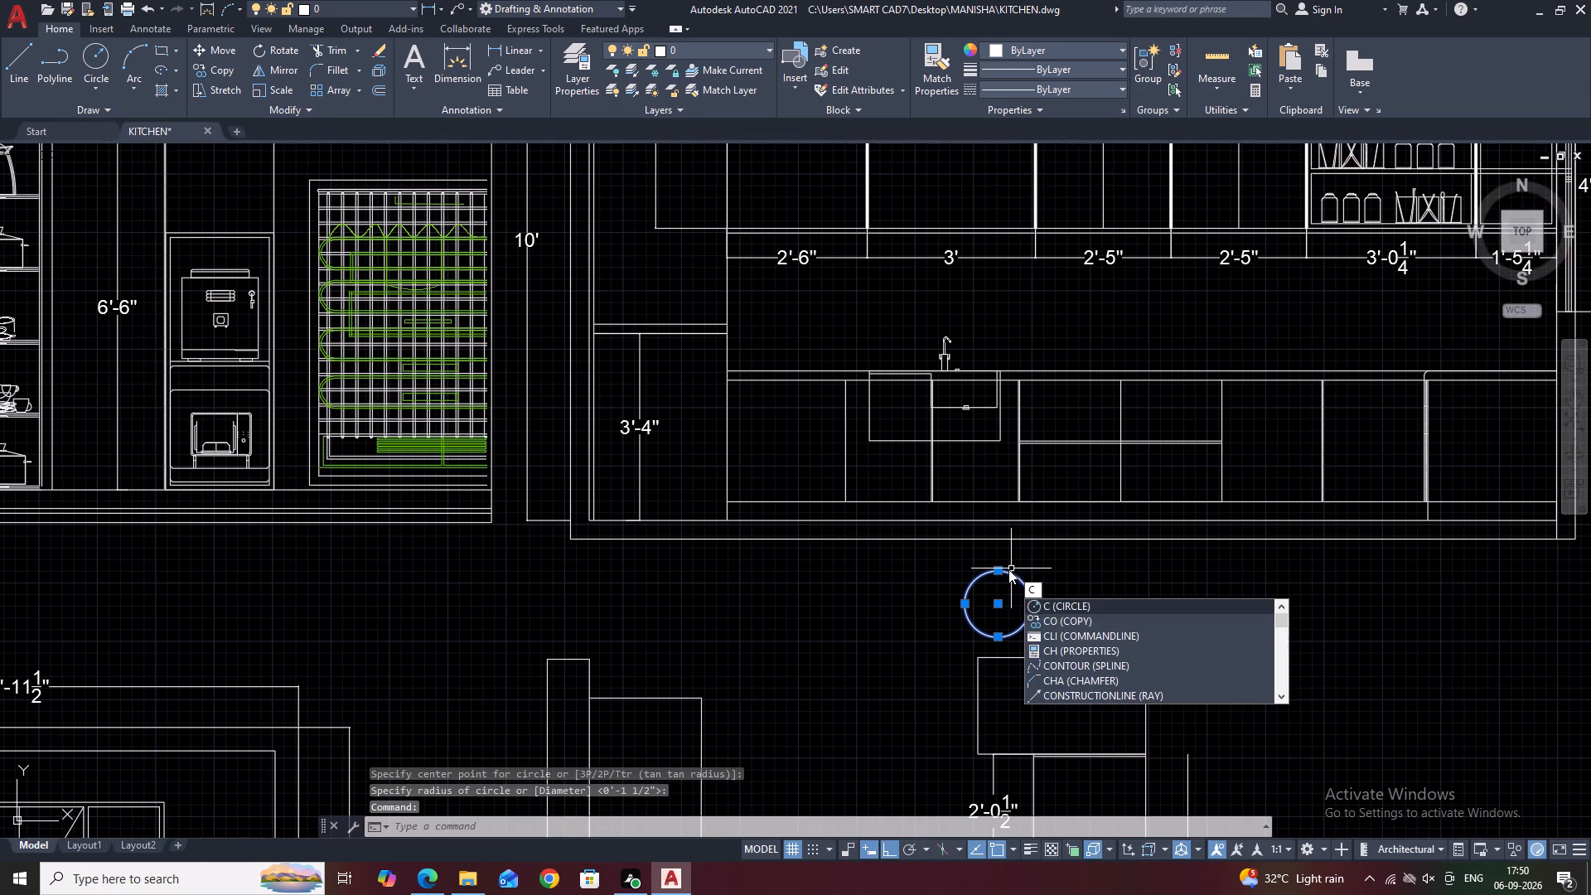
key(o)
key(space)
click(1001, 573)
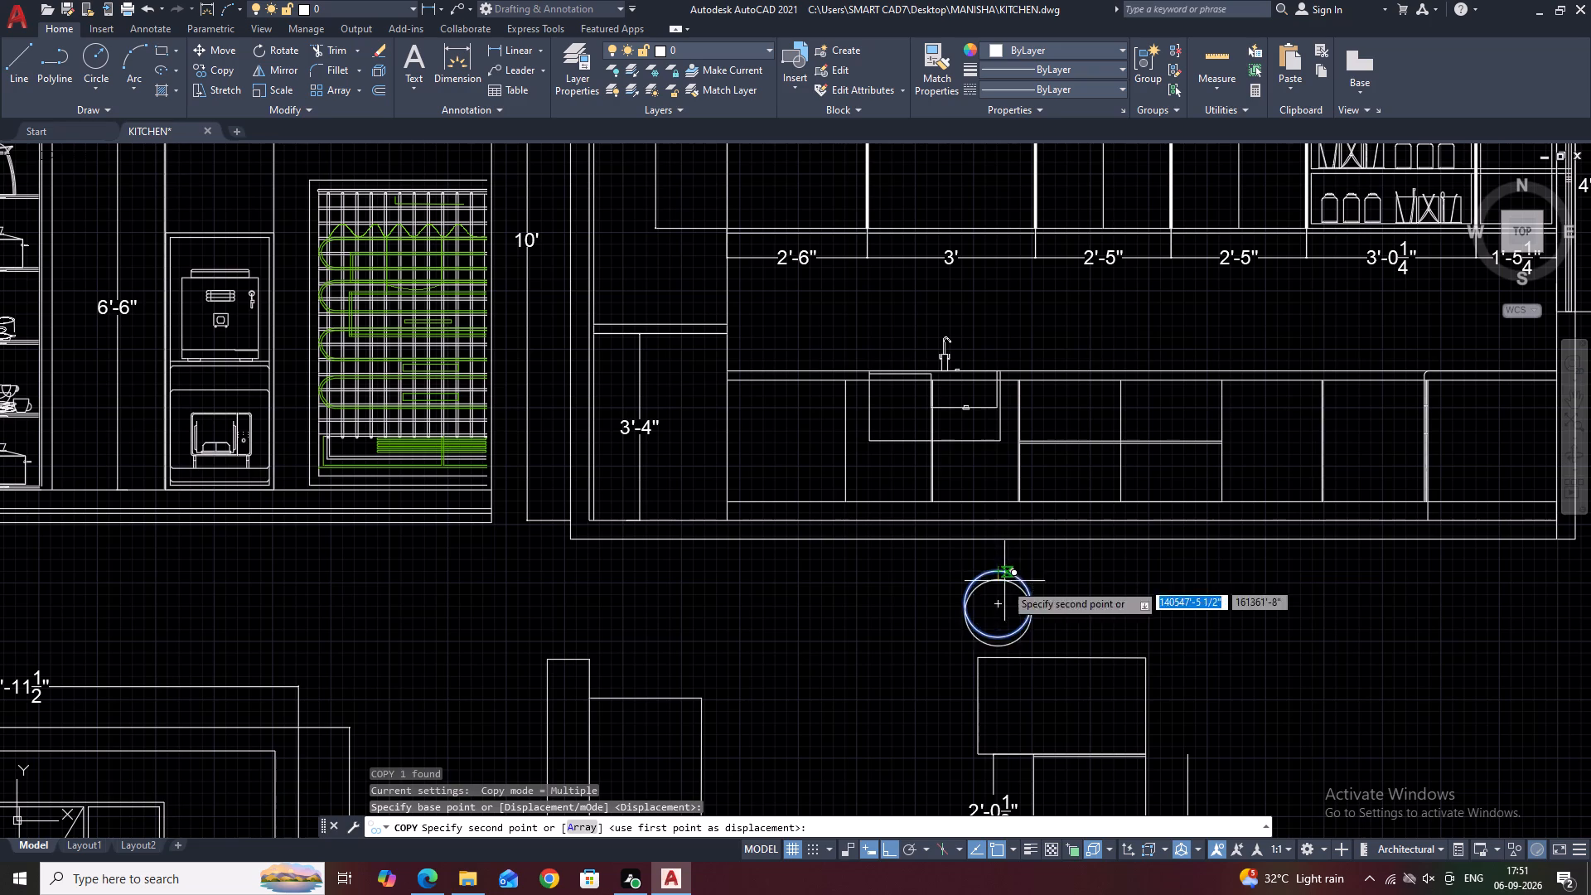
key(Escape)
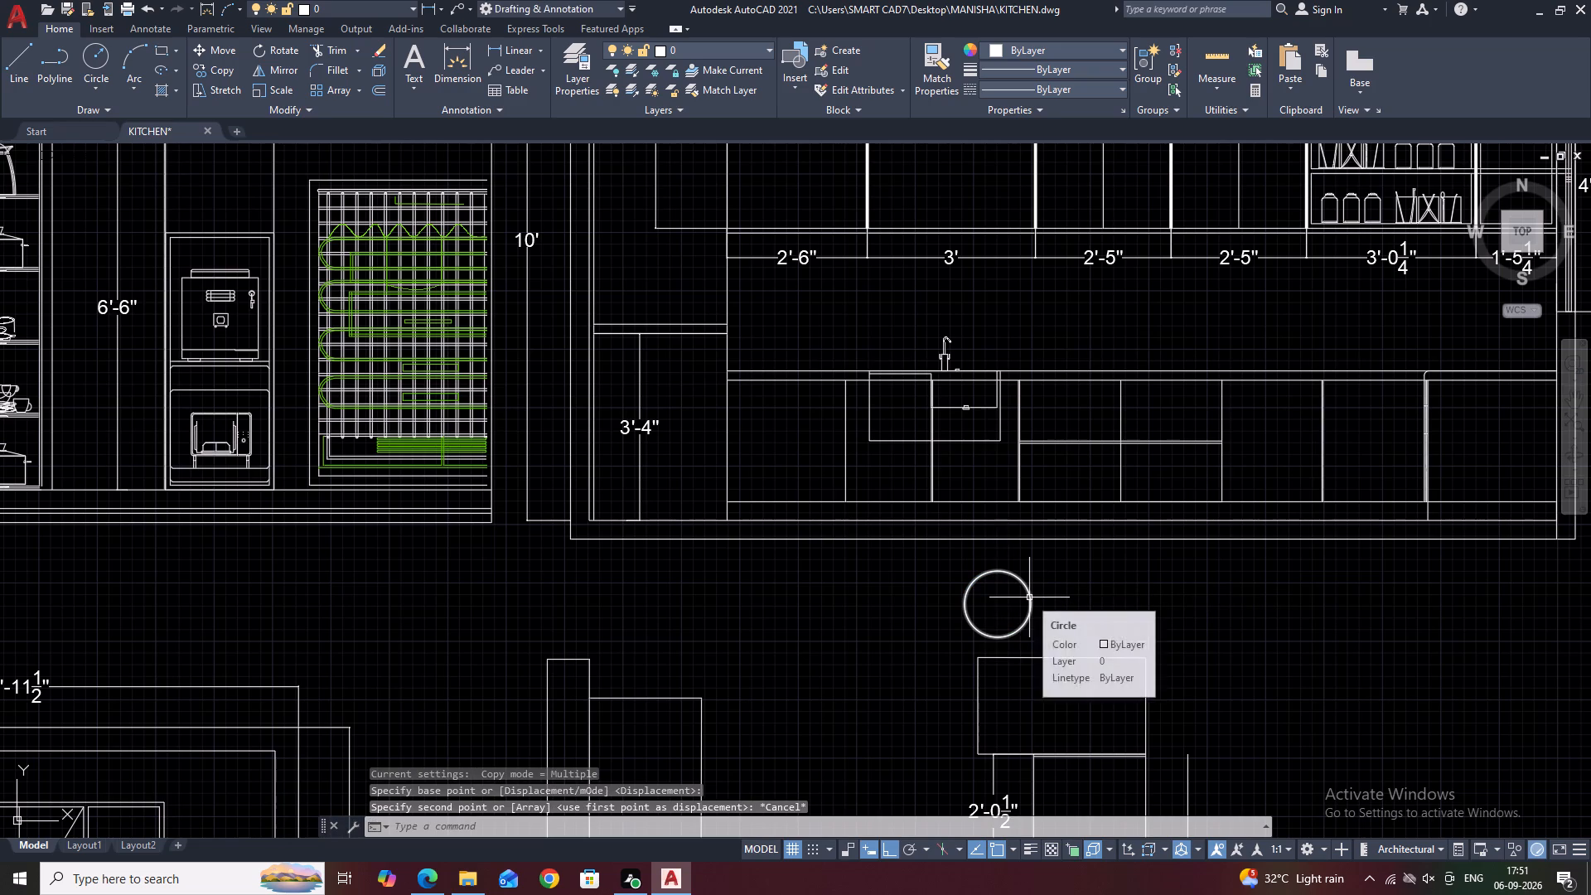
Draw connected lines from the circle's right quadrant: 1" outward, up level with the circle's top, and 1" further up.
key(l)
key(space)
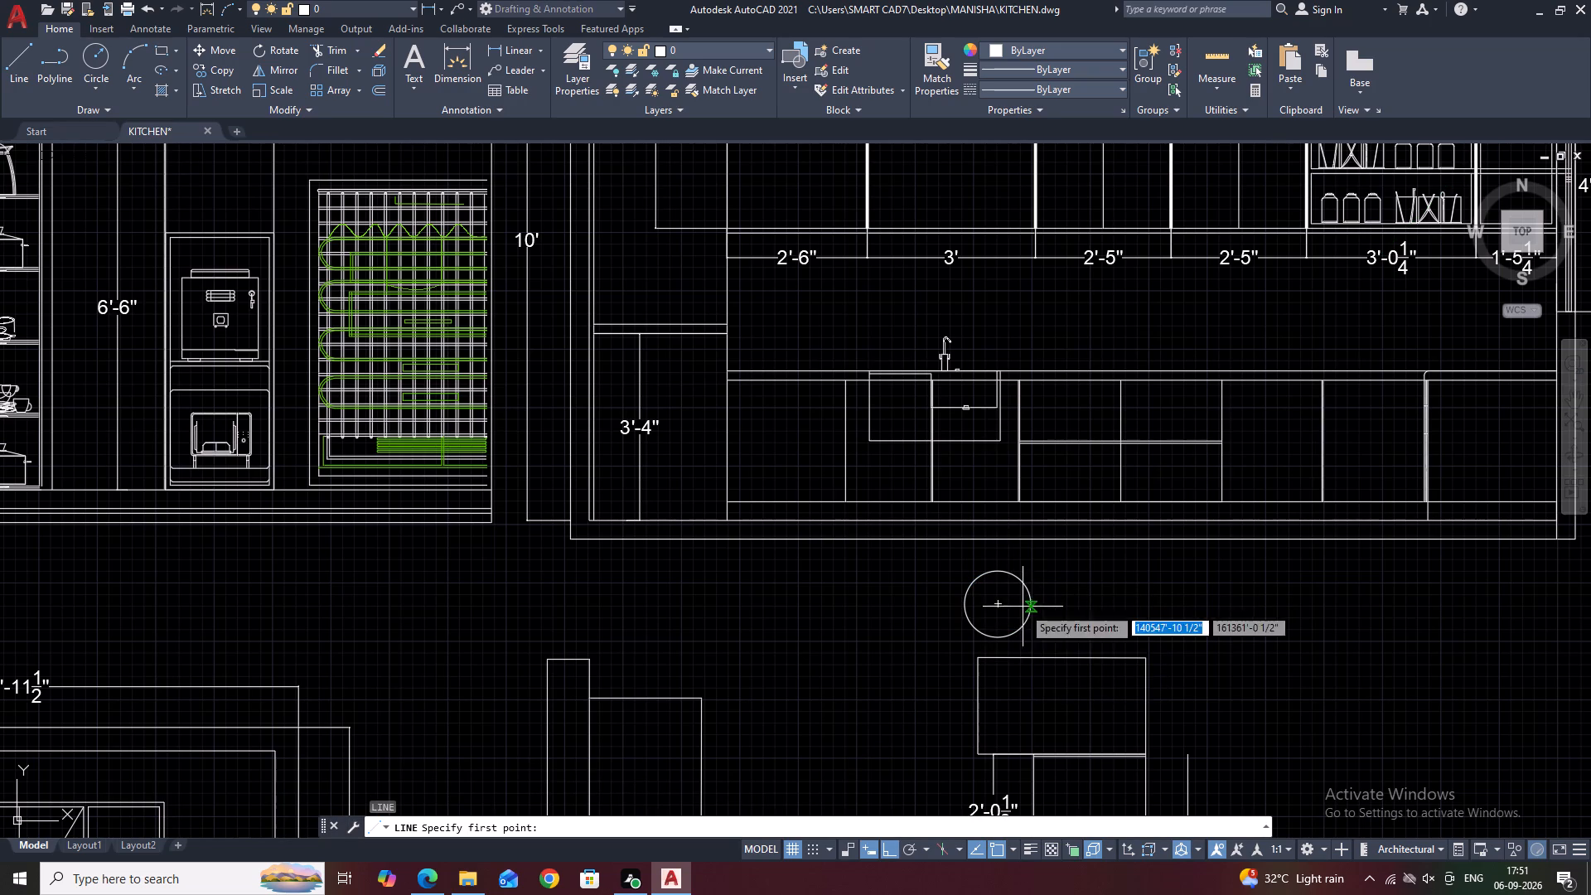
click(1032, 605)
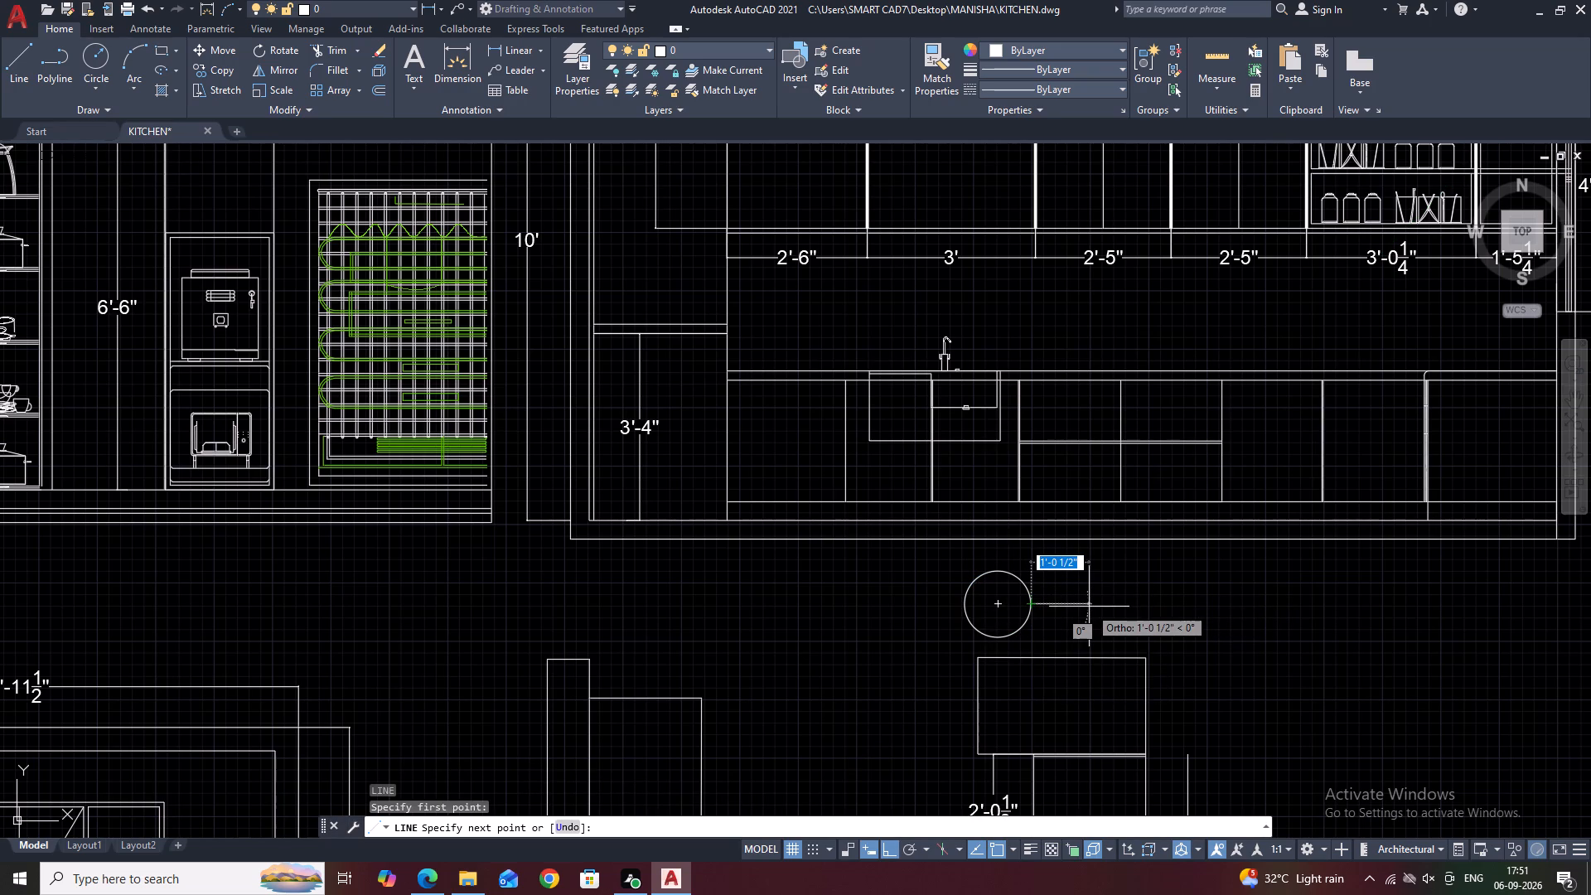
text(0.5)
key(Return)
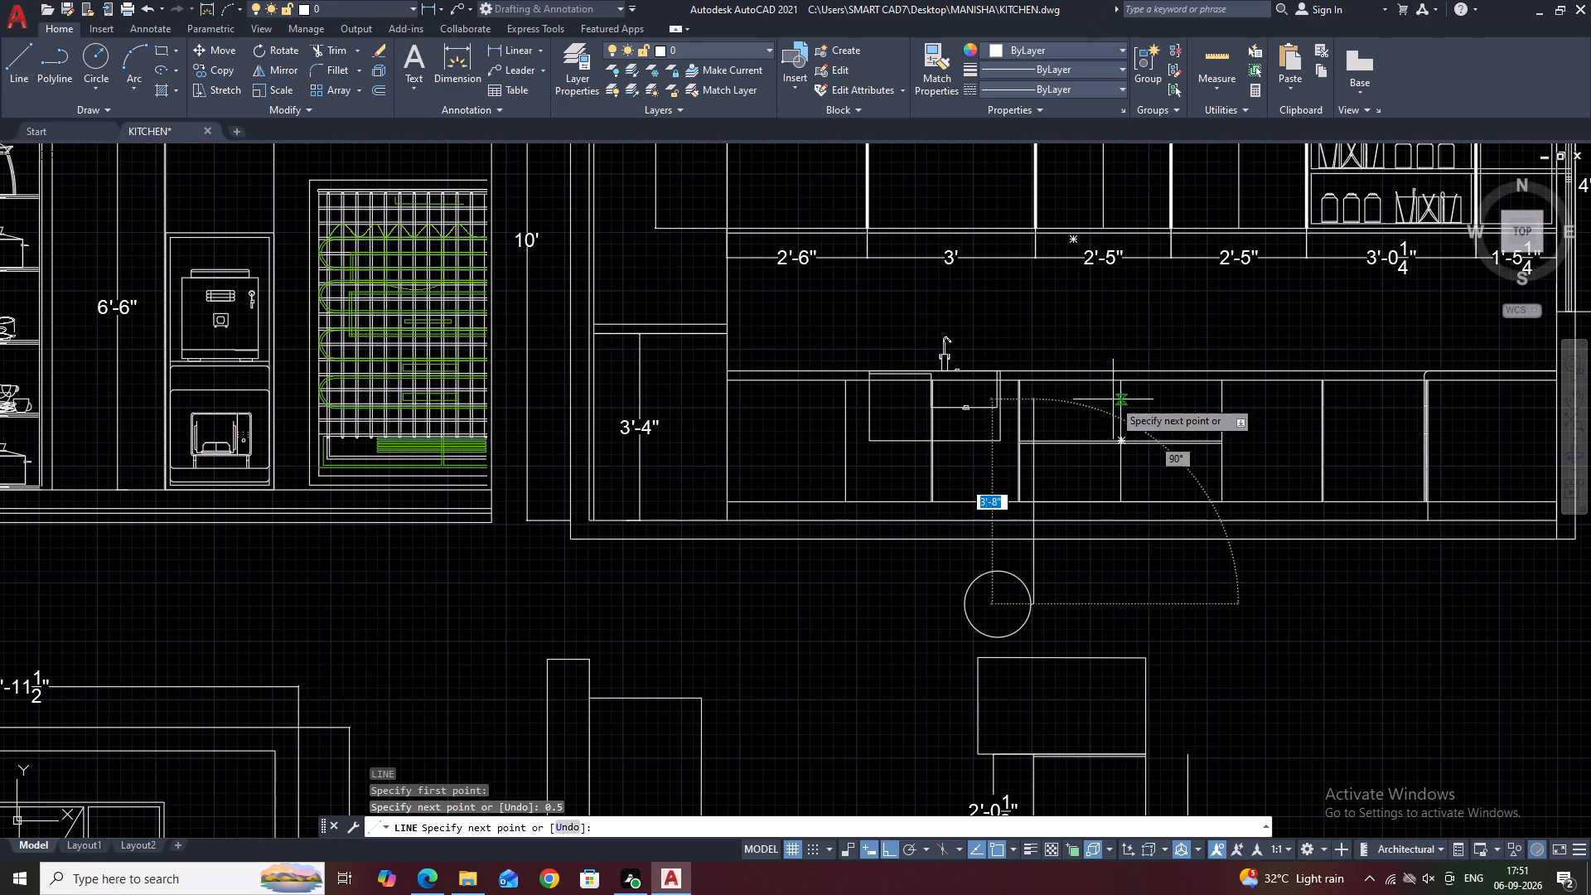
key(ctrl+z)
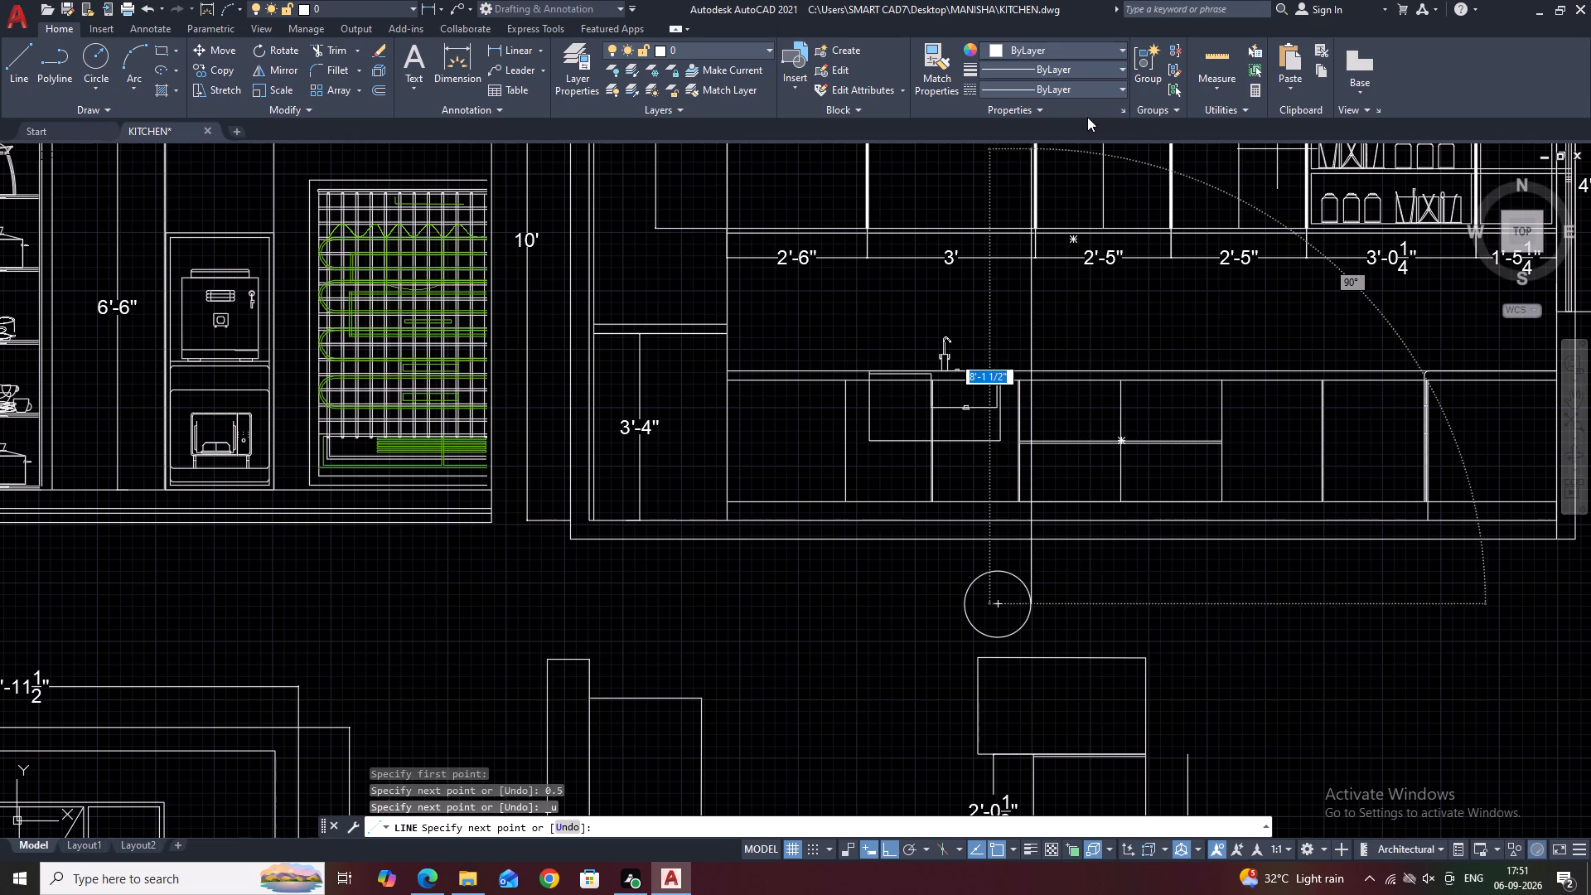
key(0)
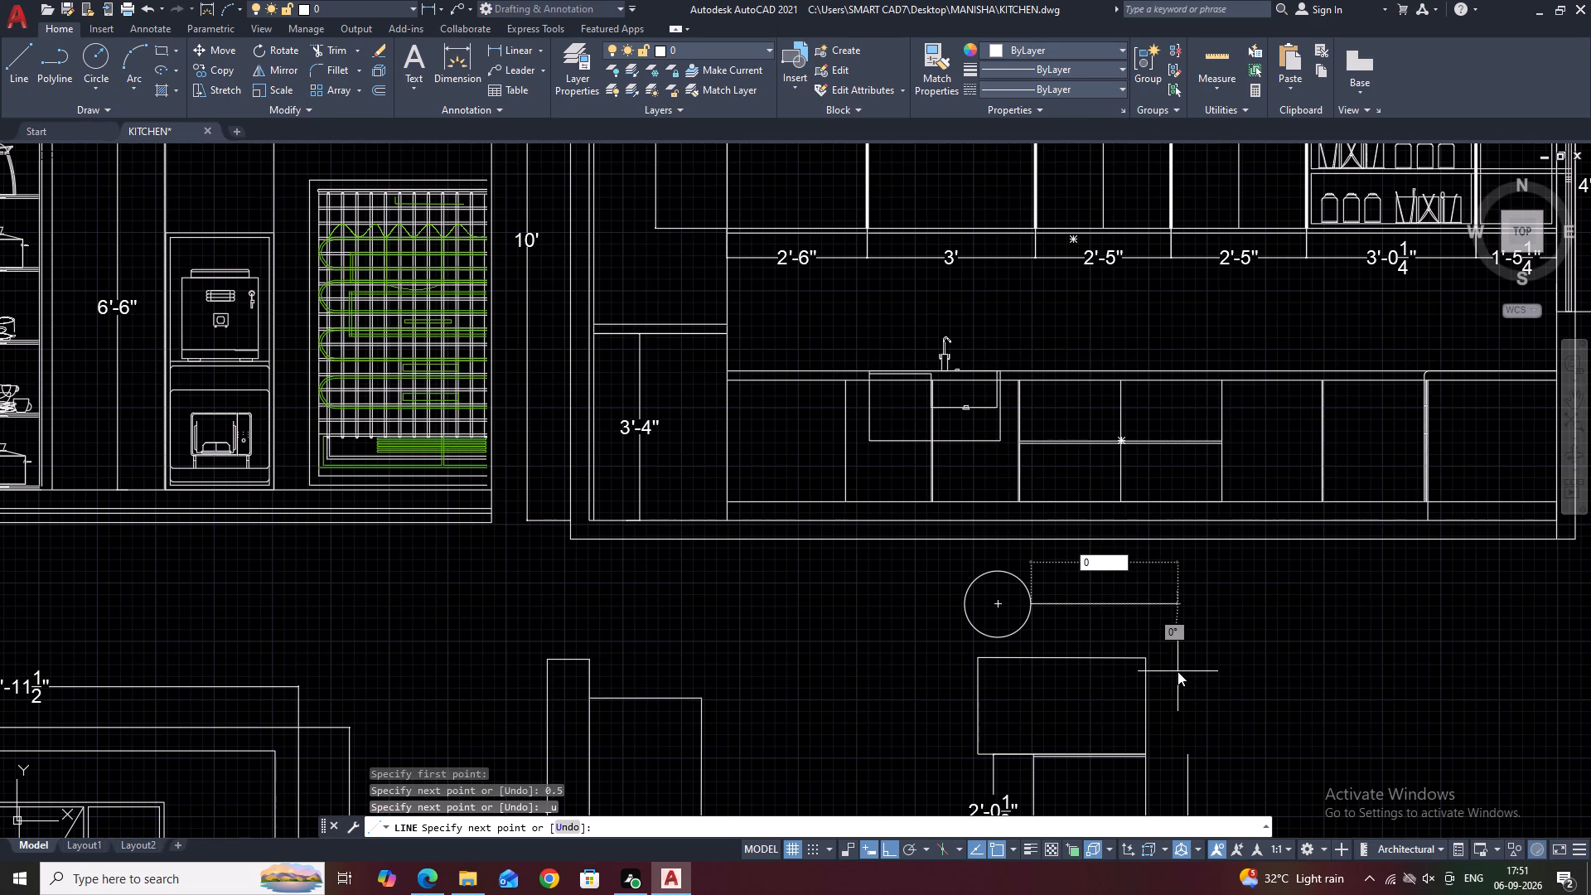
key(BackSpace)
key(1)
key(Return)
scroll(1083, 626, up, 2)
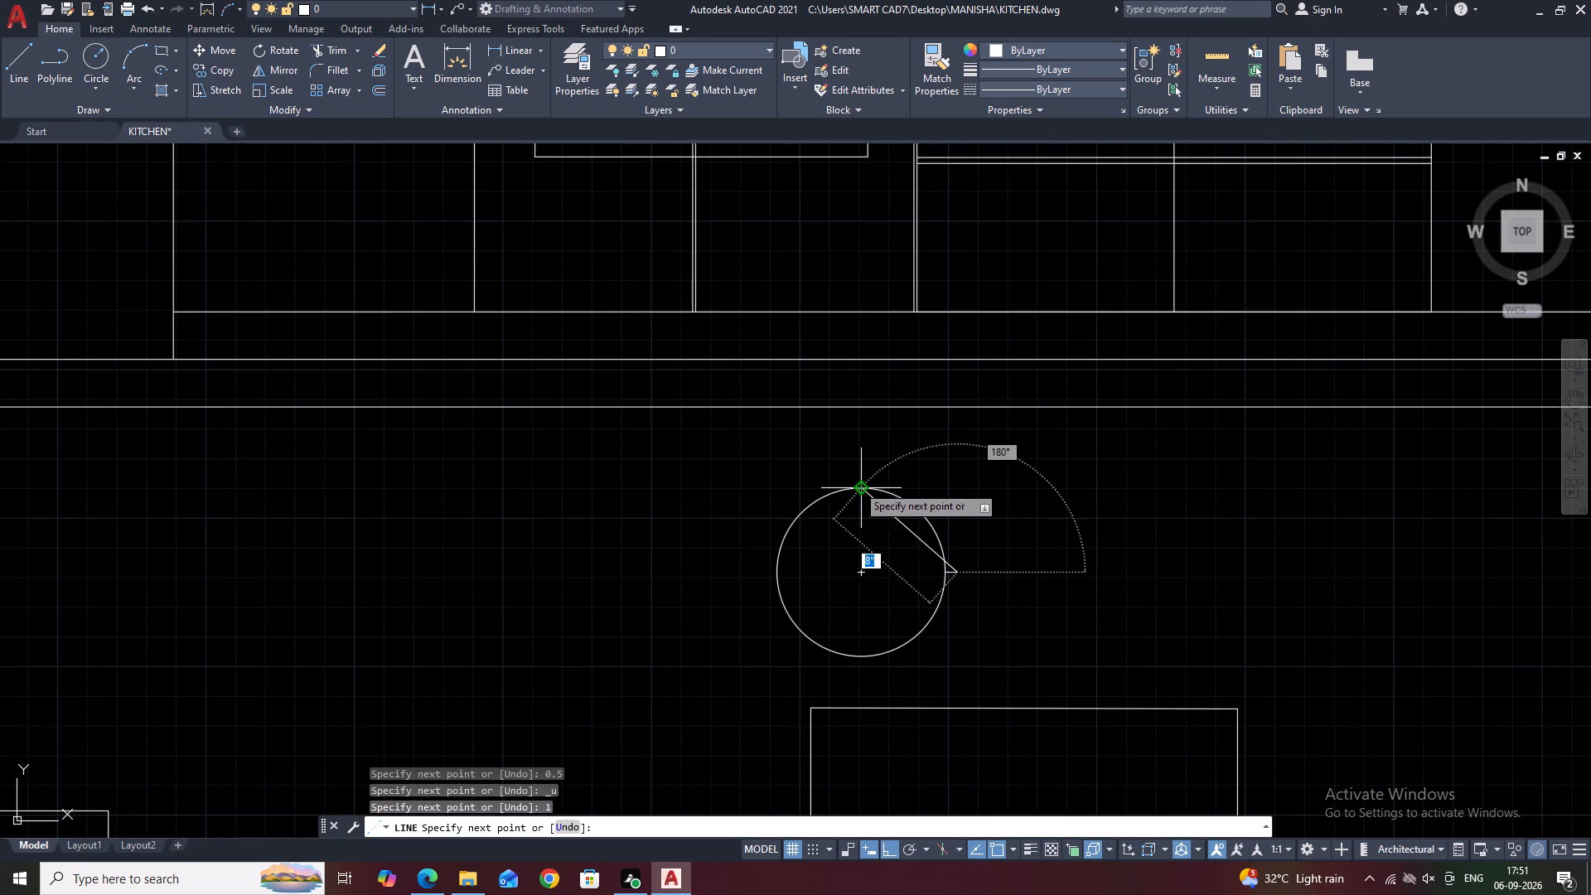
click(959, 487)
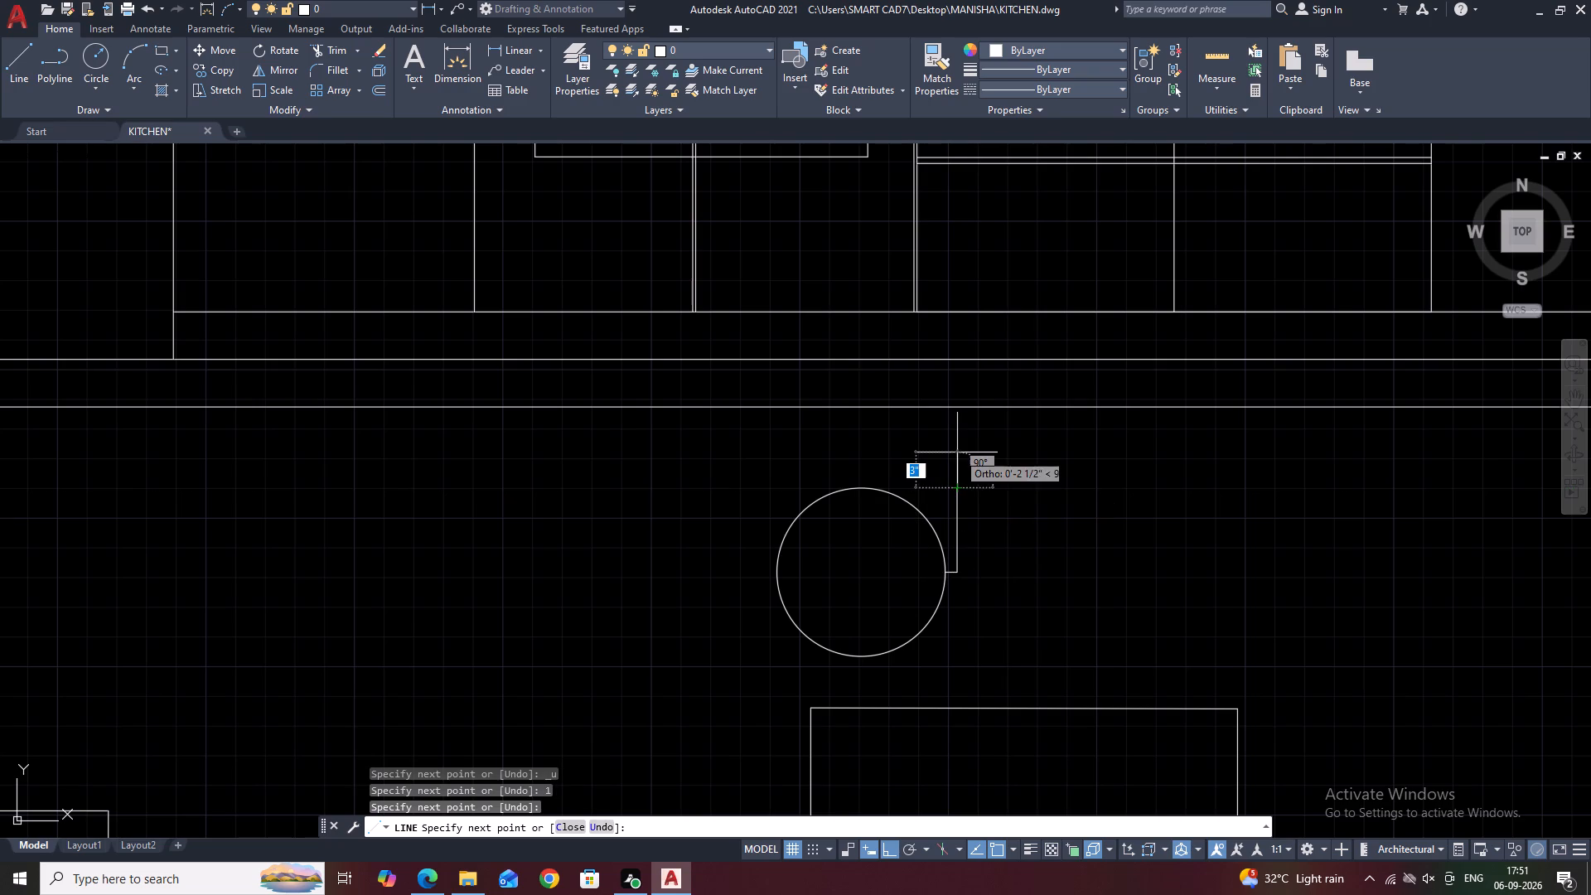
key(1)
key(Return)
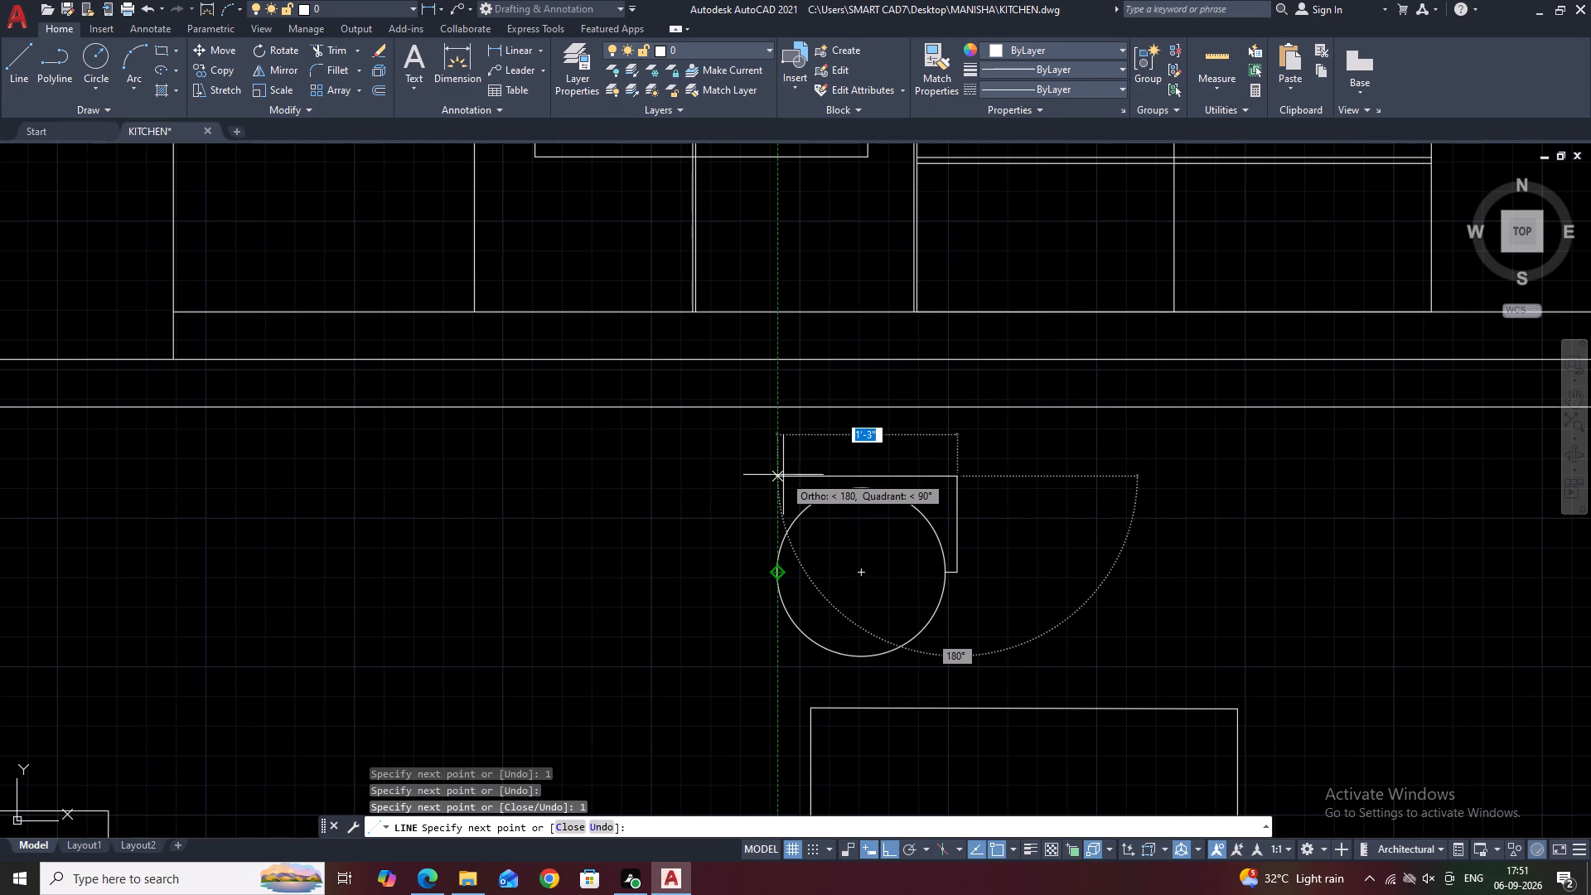
Continue the outline across to 1" beyond the circle's left quadrant, down level with the circle's centre, and in to the circle.
click(776, 477)
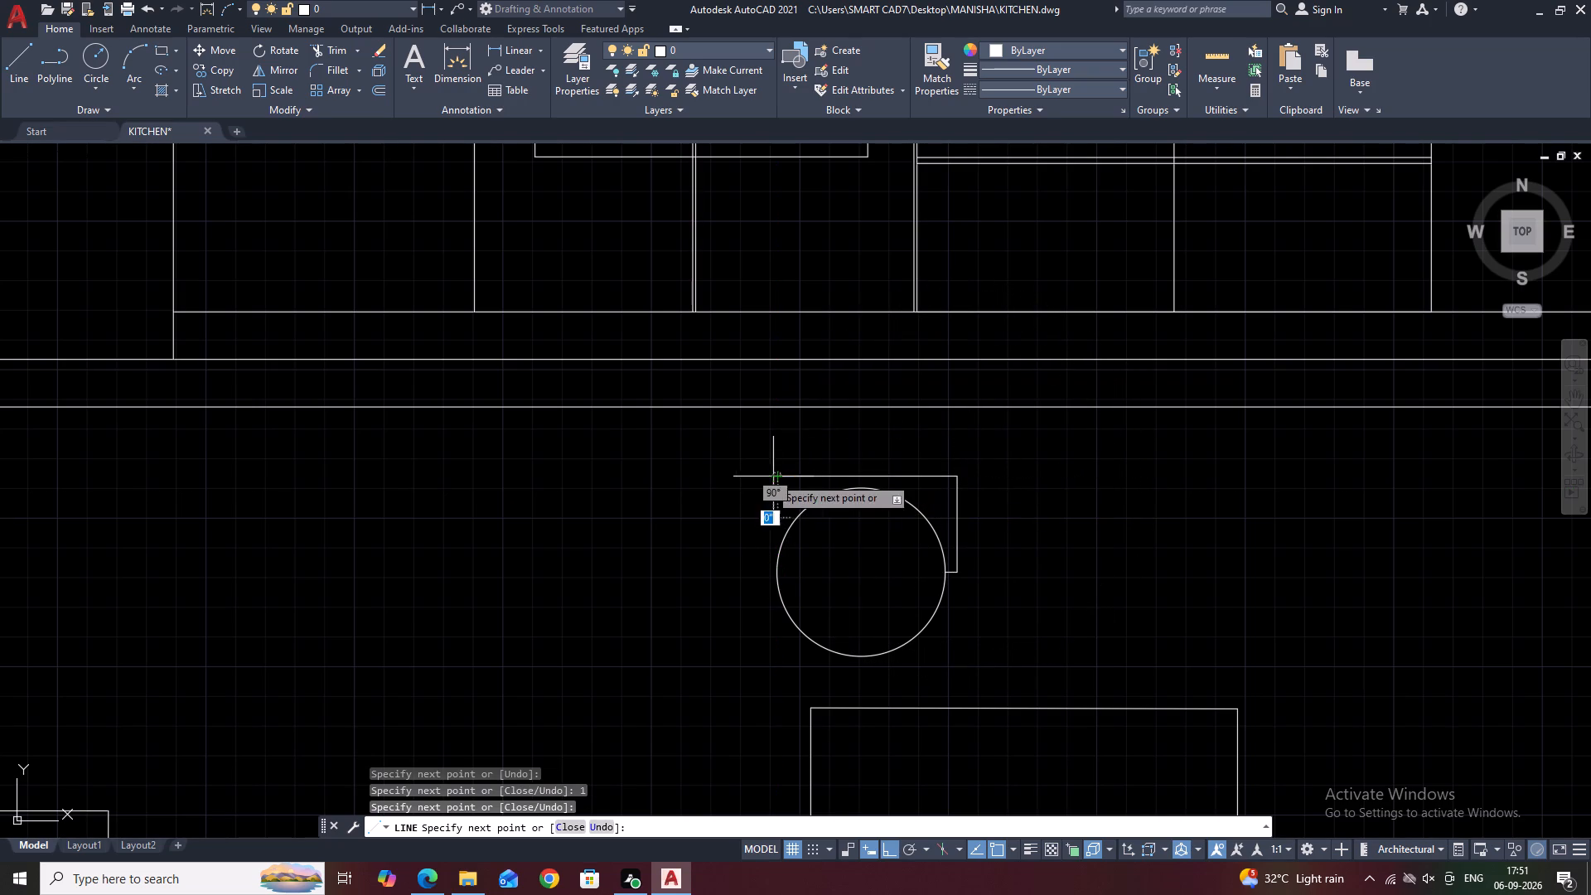
key(1)
key(Return)
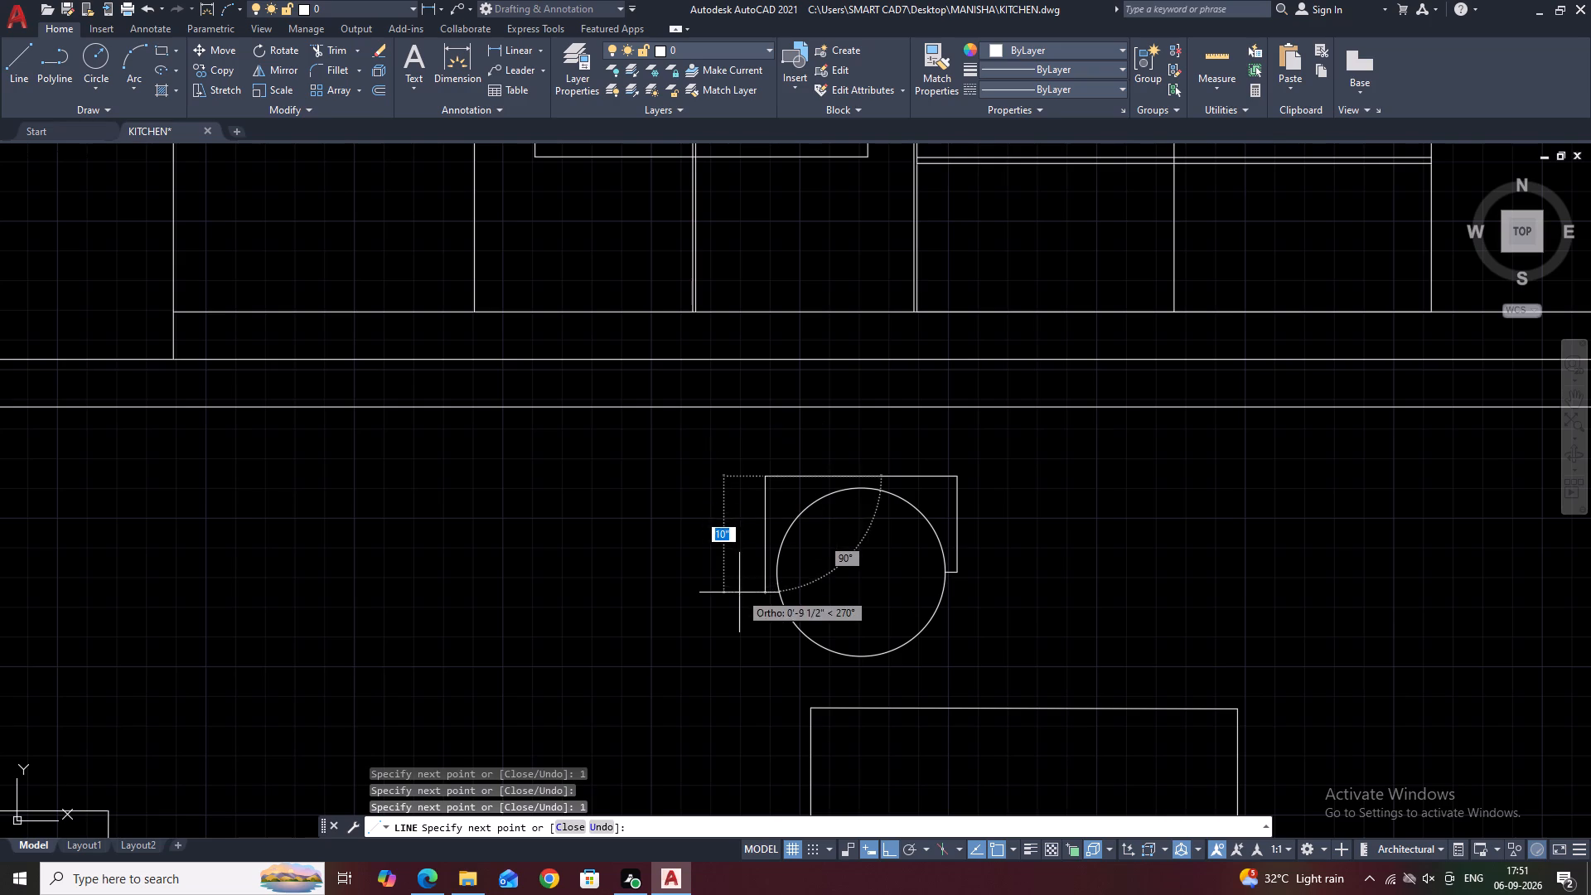
scroll(762, 585, up, 1)
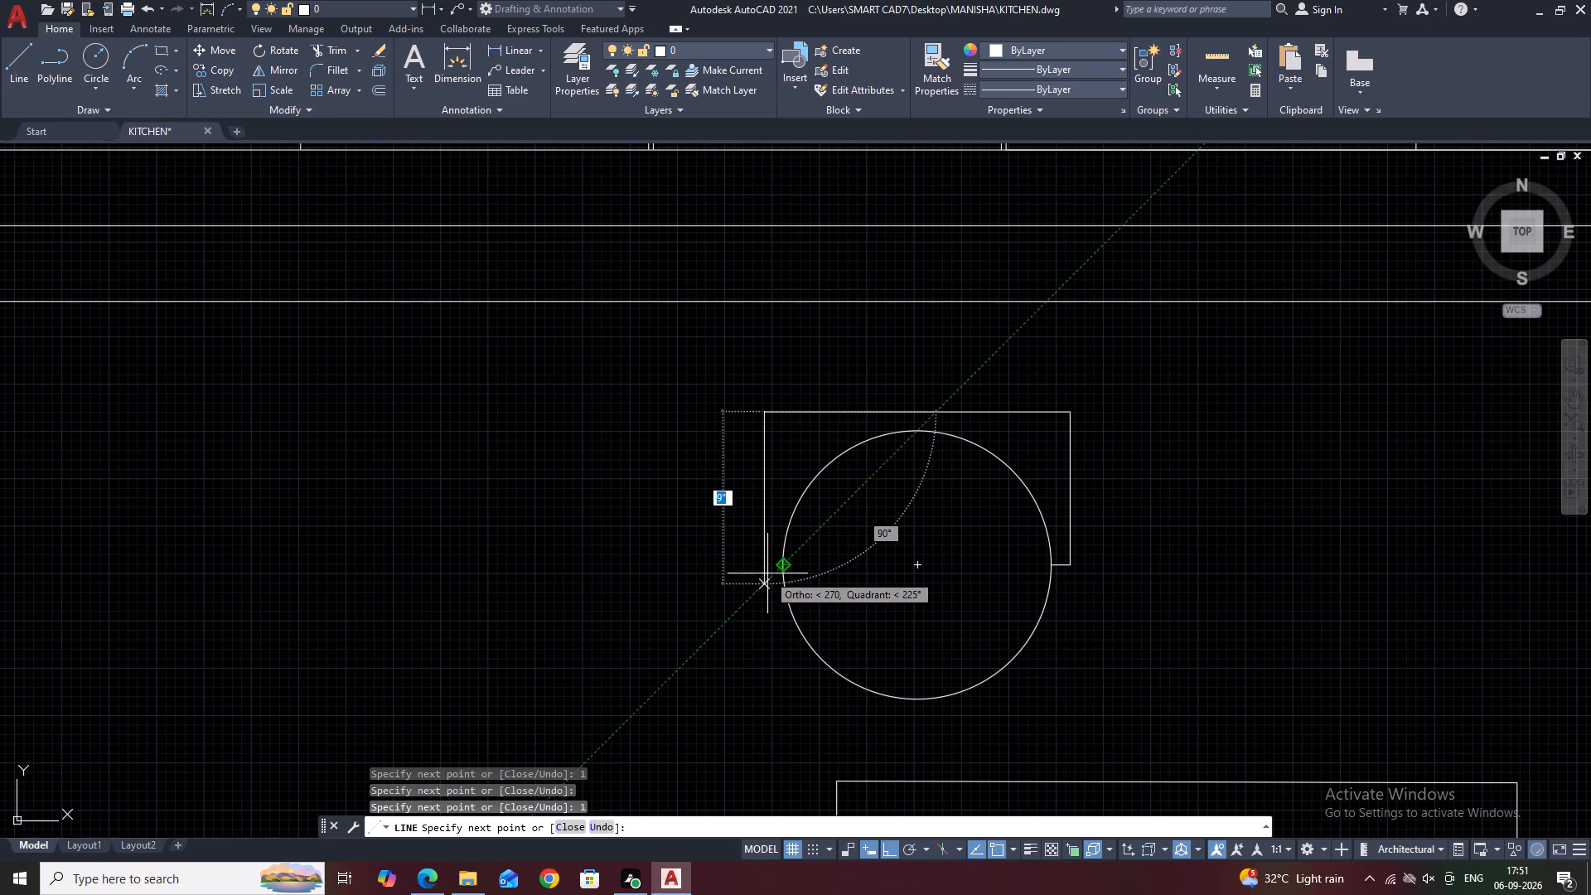
click(768, 564)
click(784, 564)
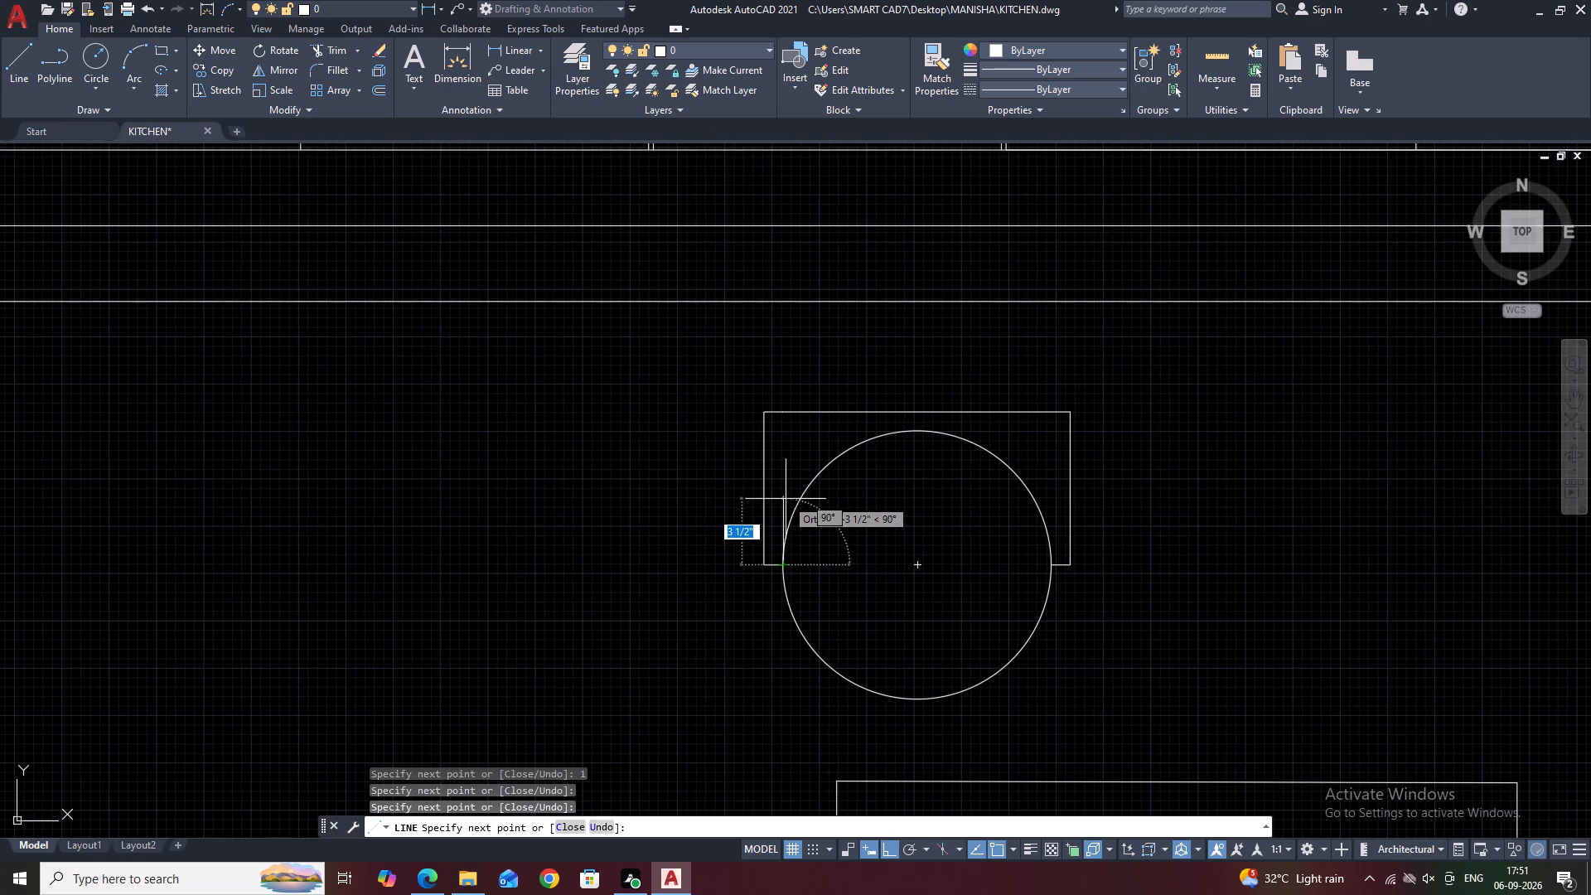
key(Escape)
key(Escape)
middle_drag(882, 416, 892, 438)
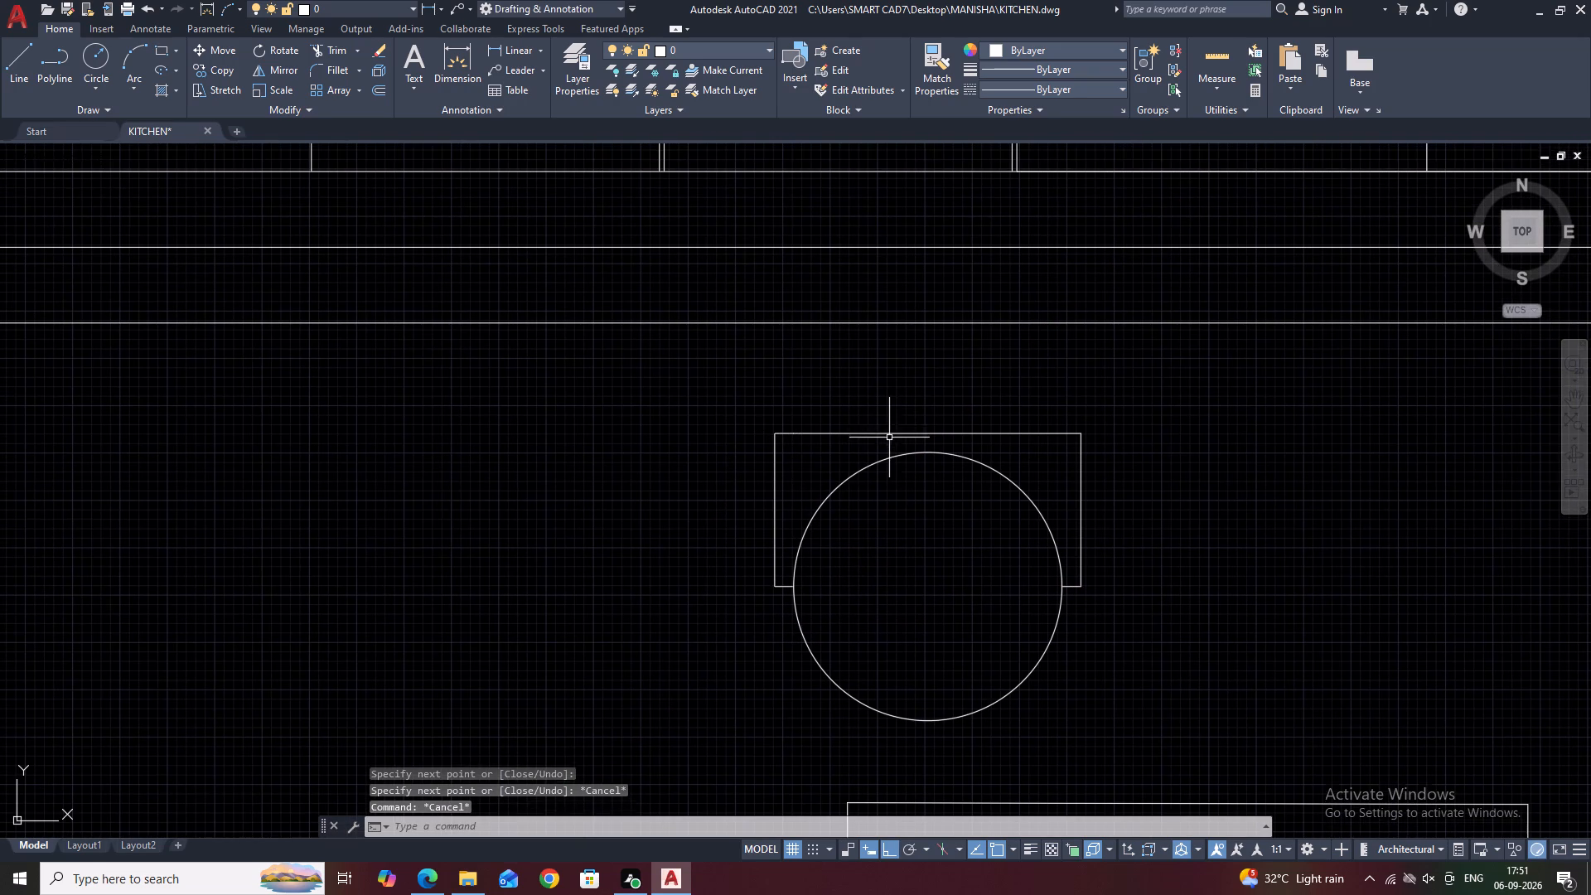
Draw vertical lines from the circle's left and right quadrants up to the outline's top edge.
middle_drag(850, 583, 893, 545)
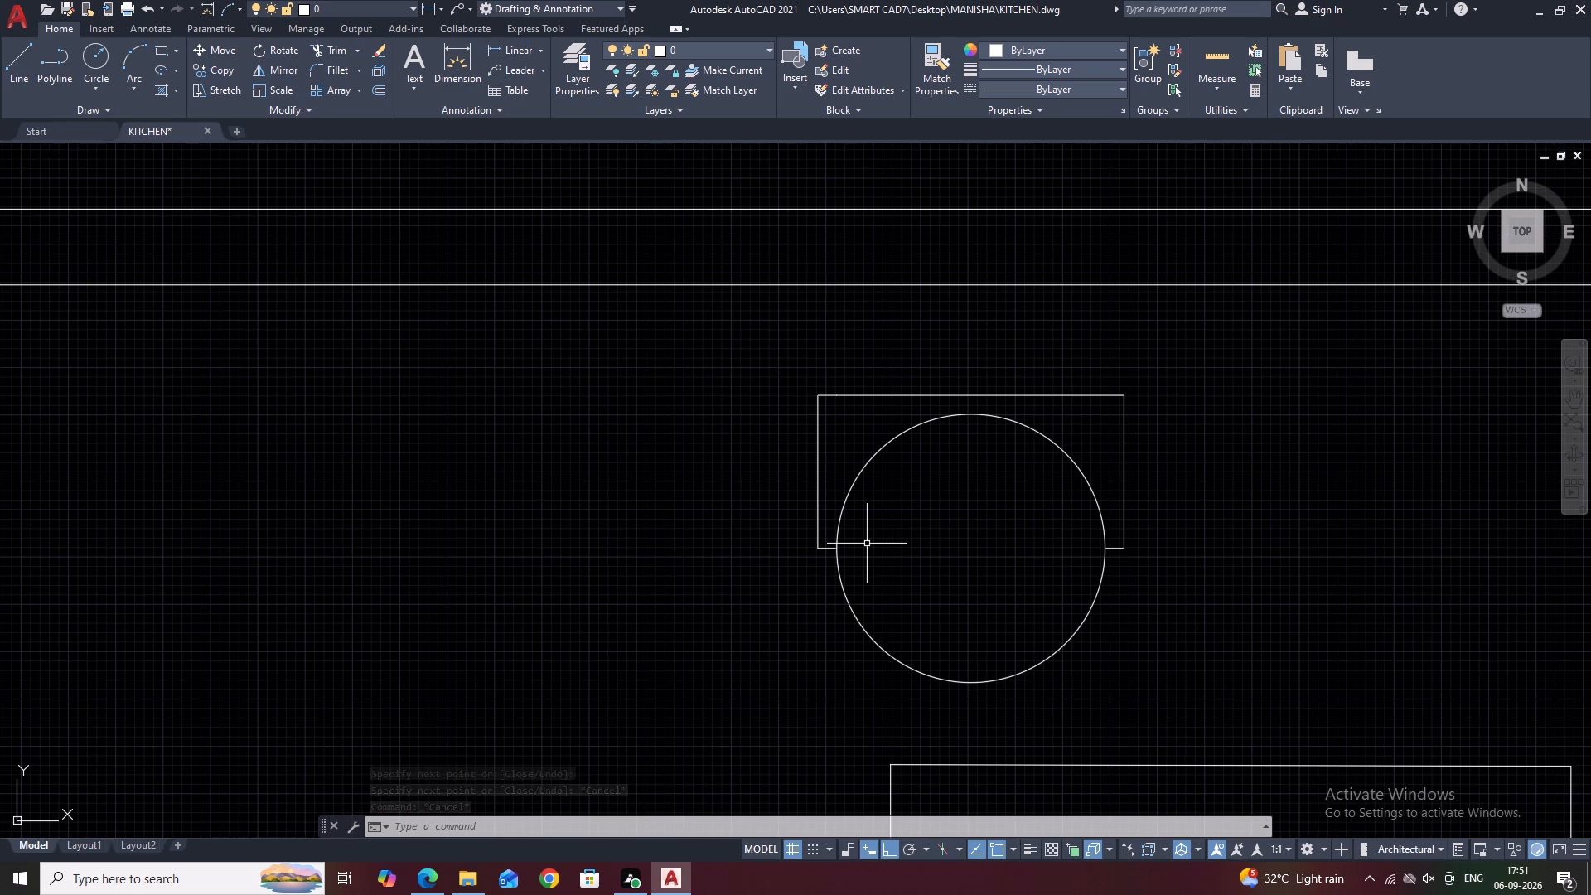
text(L)
key(space)
click(834, 548)
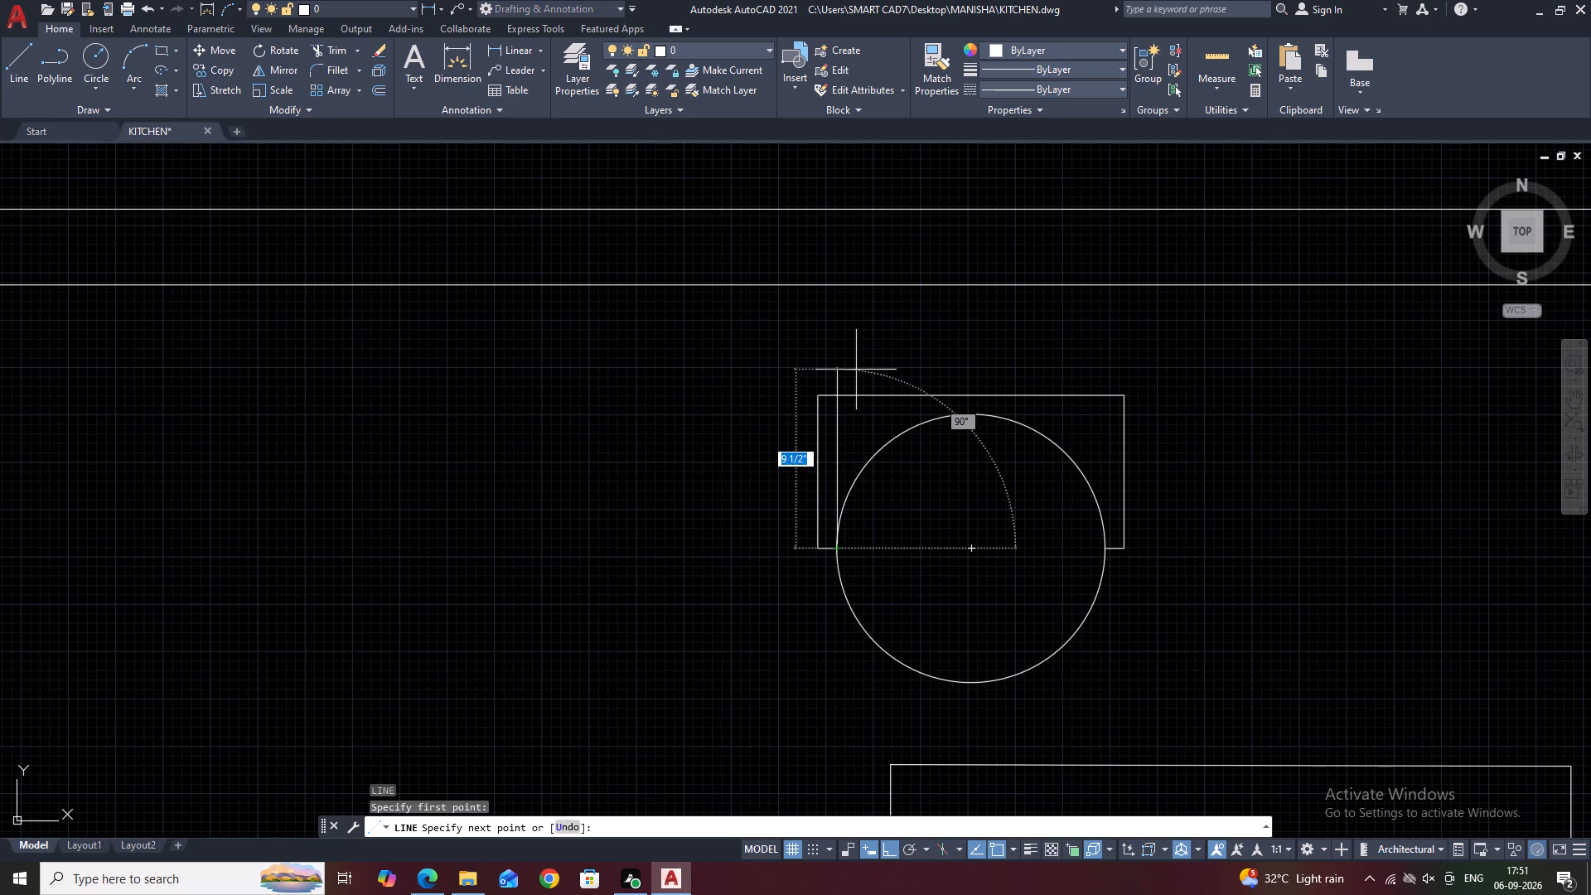
click(836, 399)
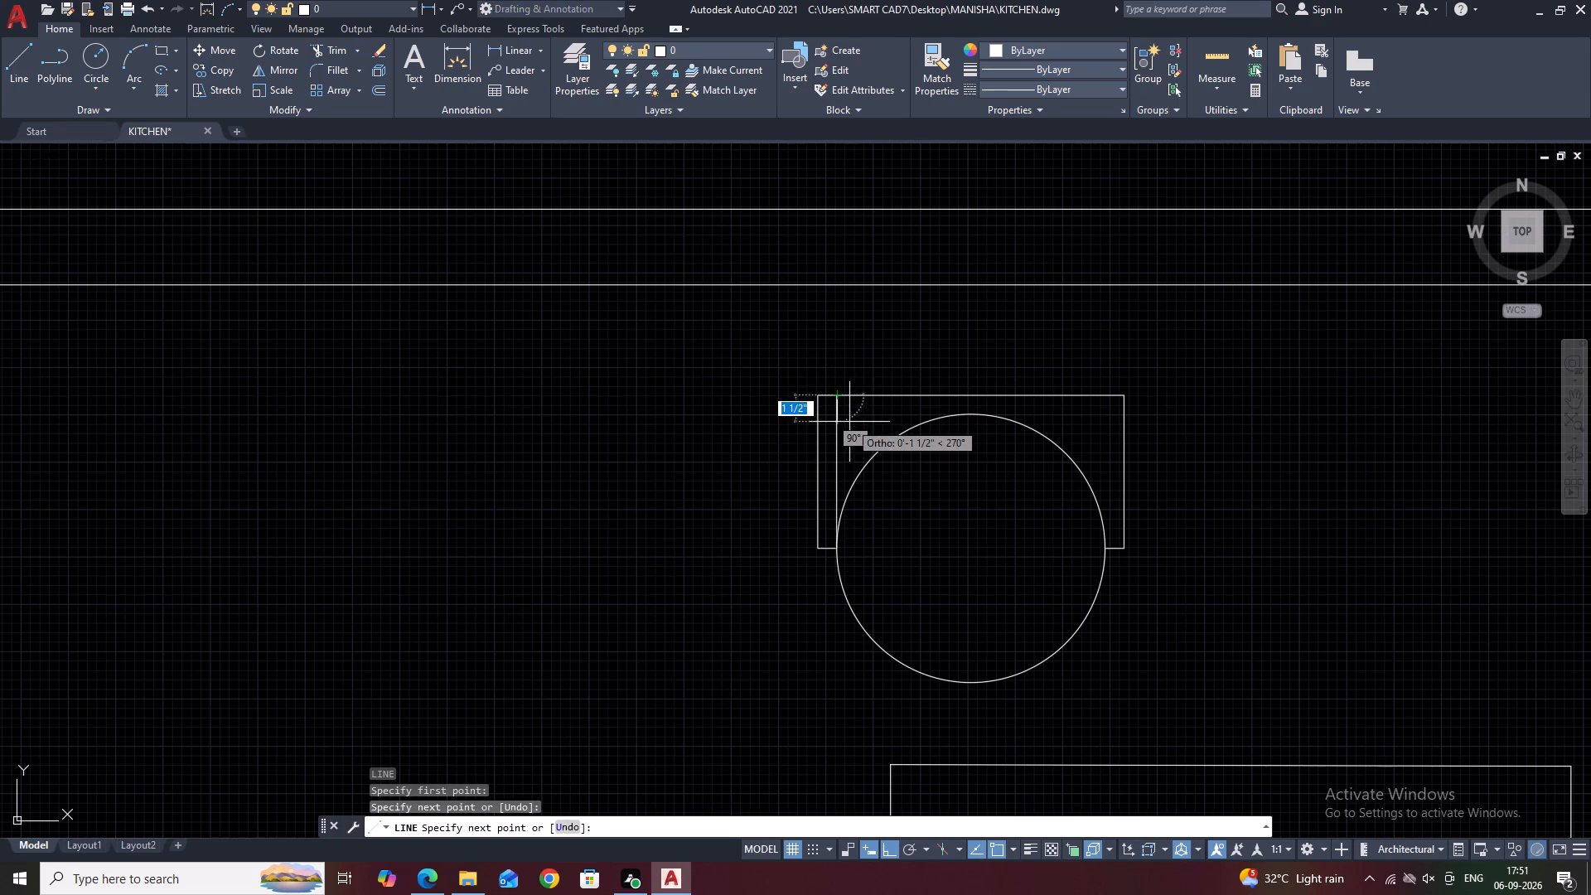
key(space)
key(space)
drag(1106, 552, 1102, 519)
click(1106, 396)
key(Escape)
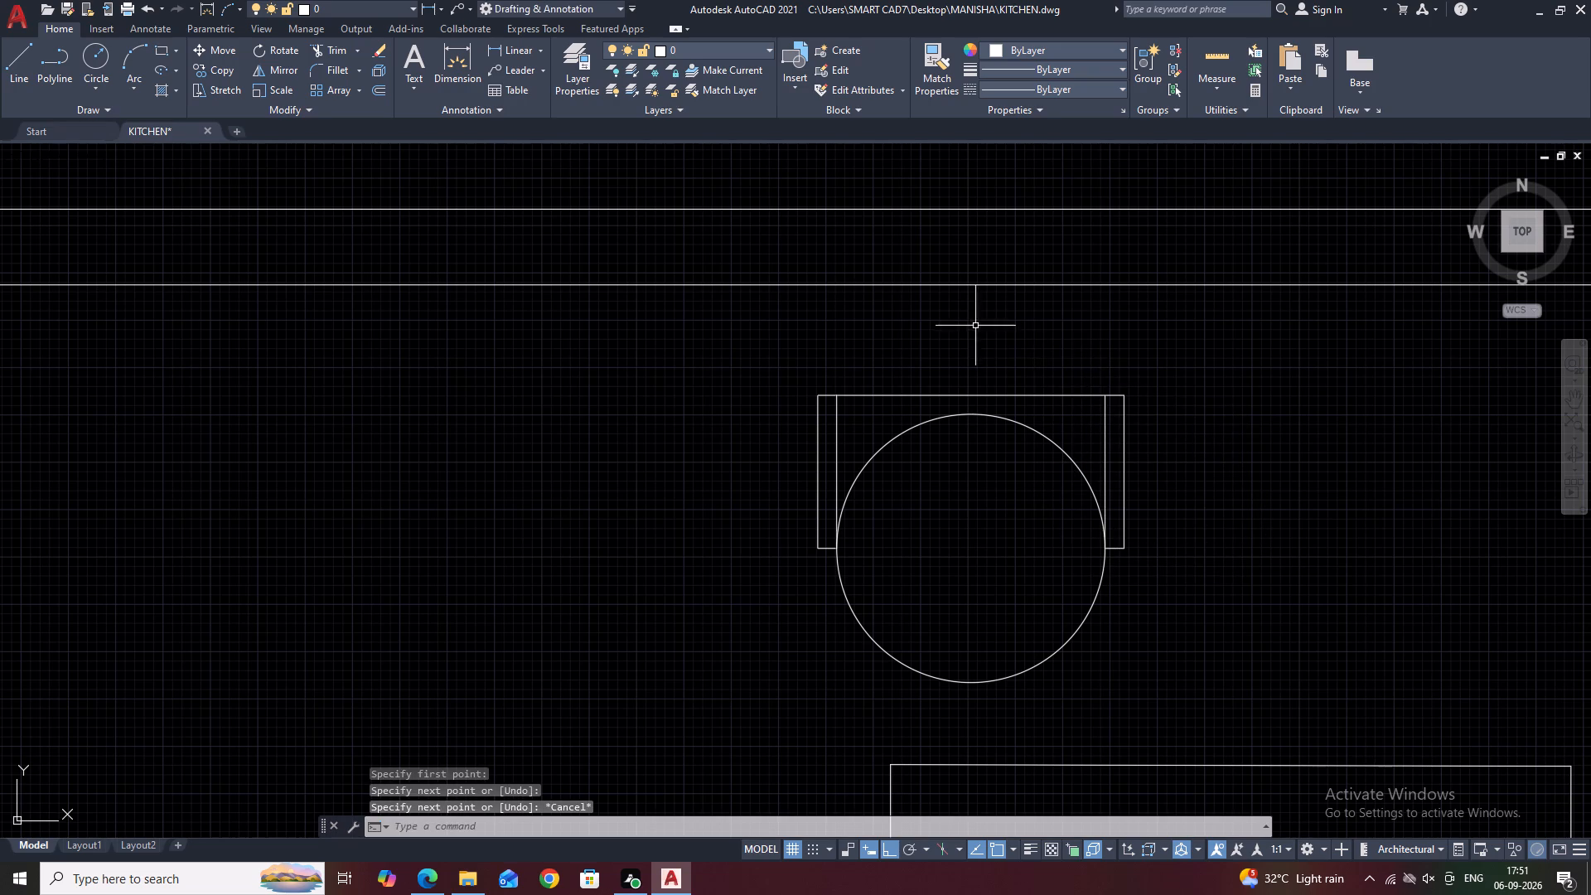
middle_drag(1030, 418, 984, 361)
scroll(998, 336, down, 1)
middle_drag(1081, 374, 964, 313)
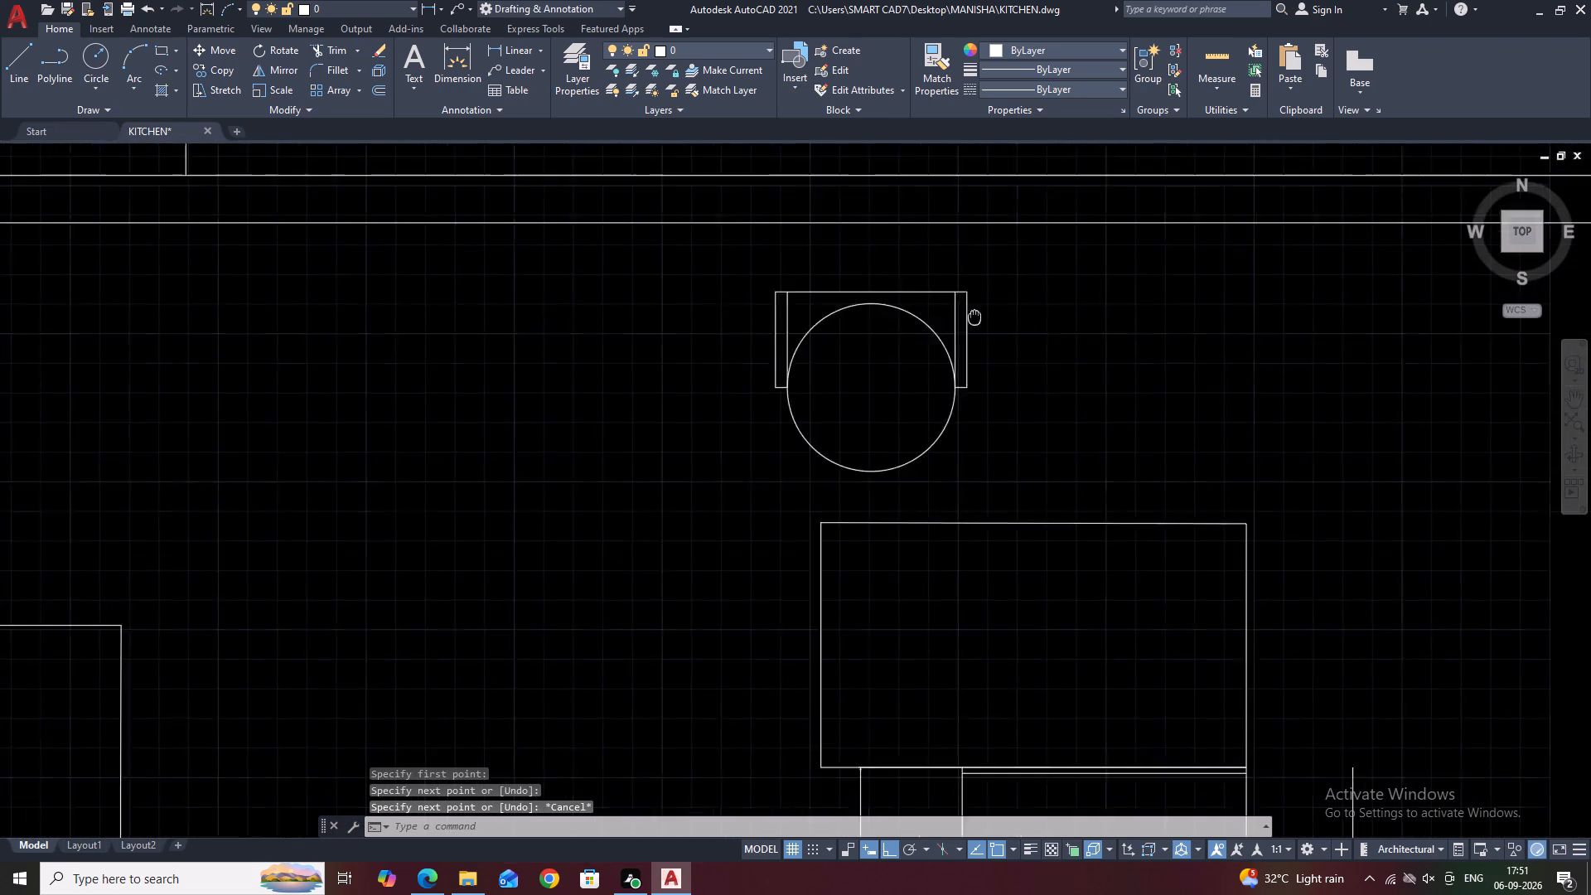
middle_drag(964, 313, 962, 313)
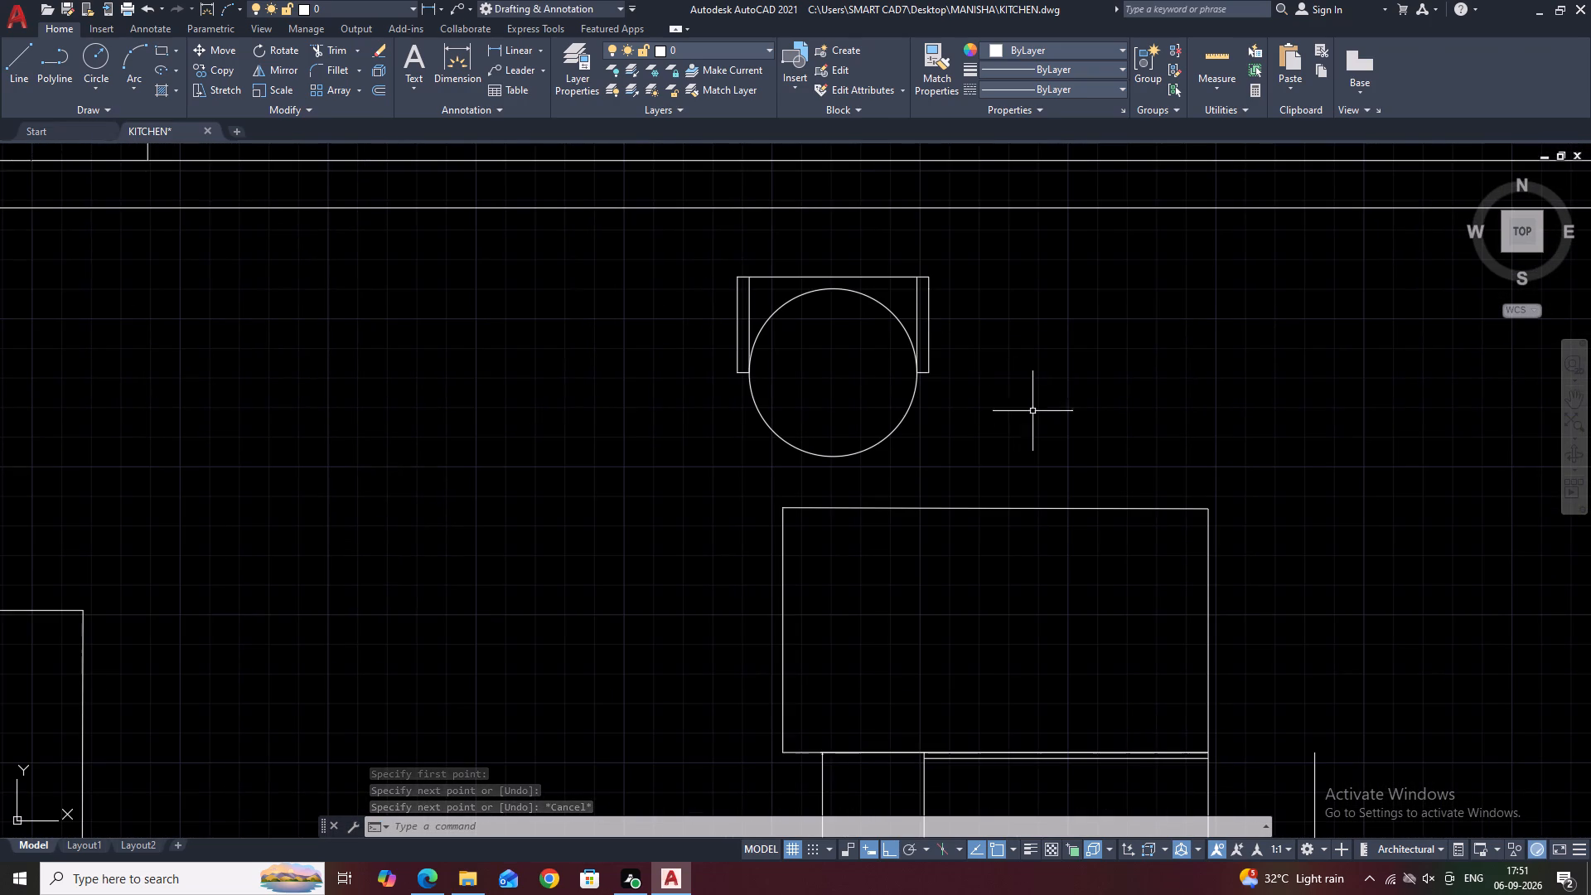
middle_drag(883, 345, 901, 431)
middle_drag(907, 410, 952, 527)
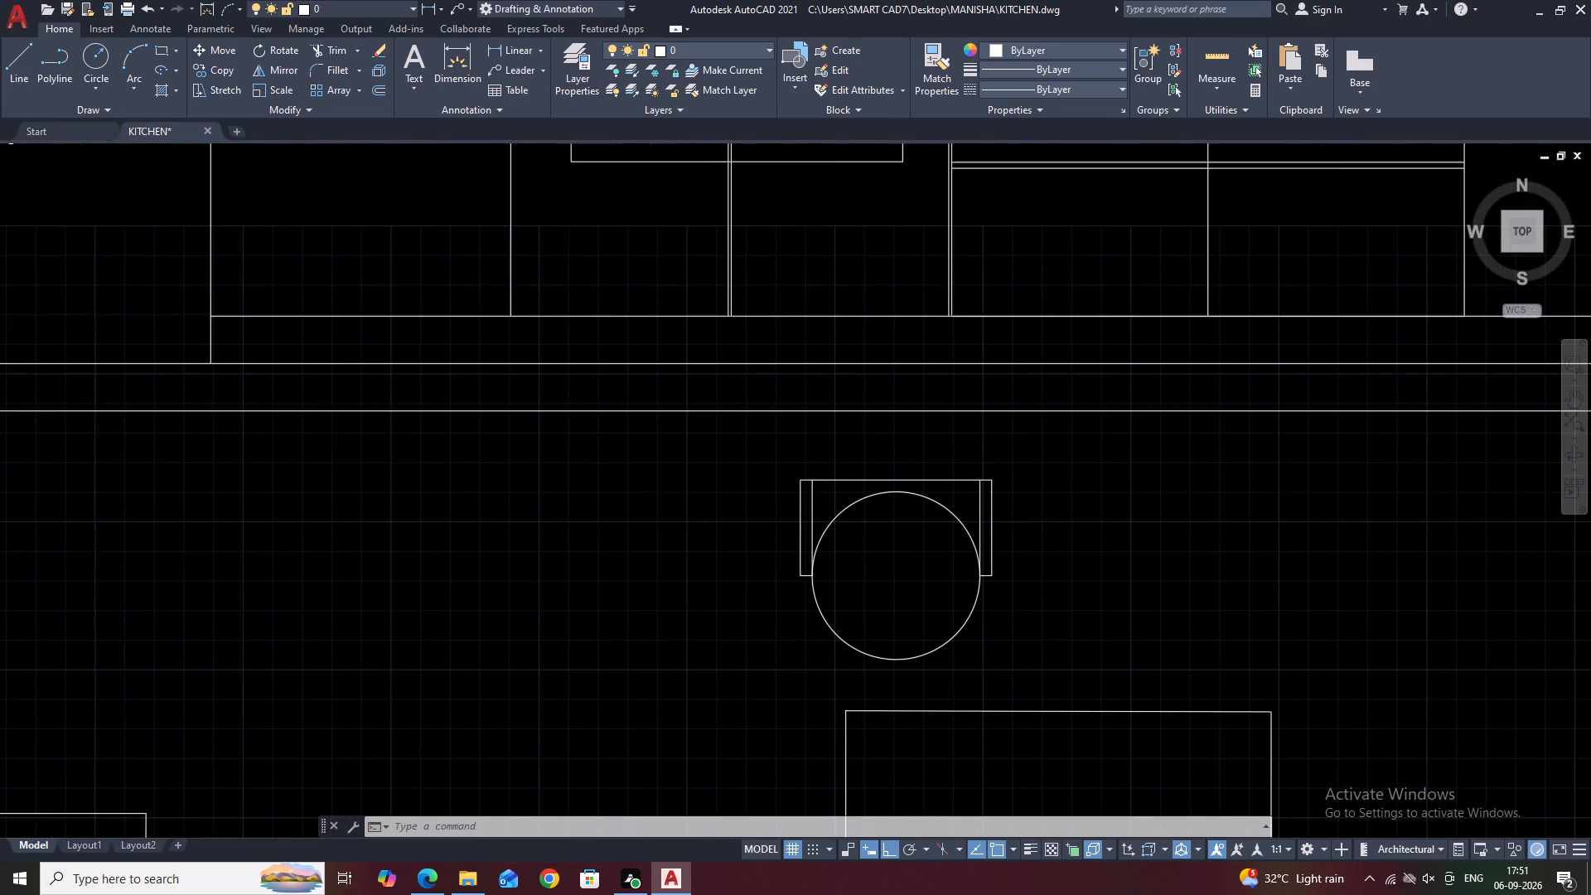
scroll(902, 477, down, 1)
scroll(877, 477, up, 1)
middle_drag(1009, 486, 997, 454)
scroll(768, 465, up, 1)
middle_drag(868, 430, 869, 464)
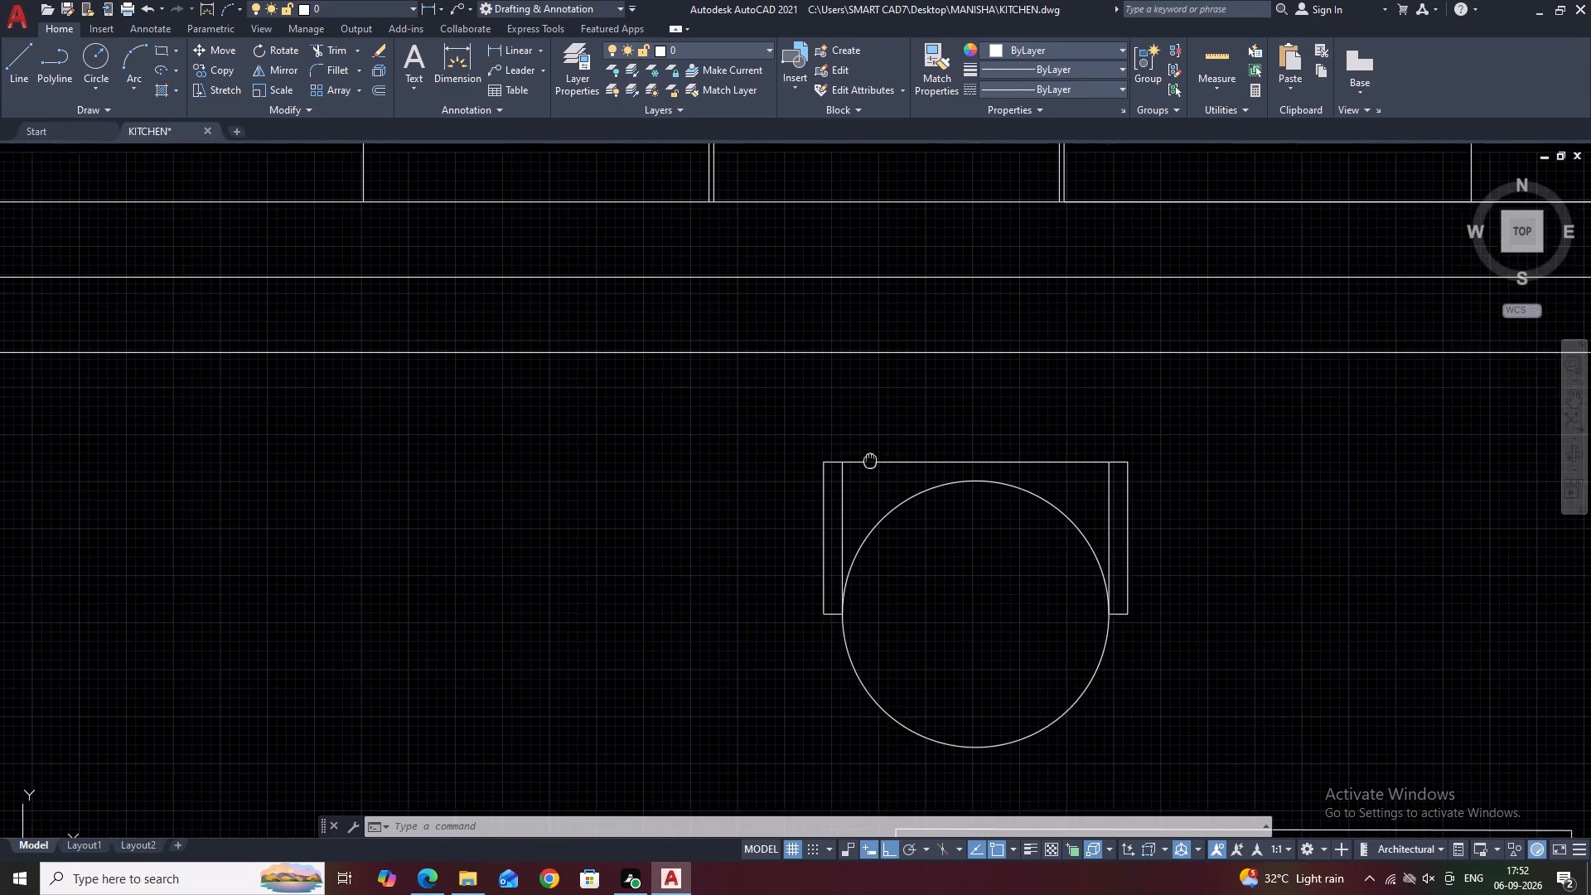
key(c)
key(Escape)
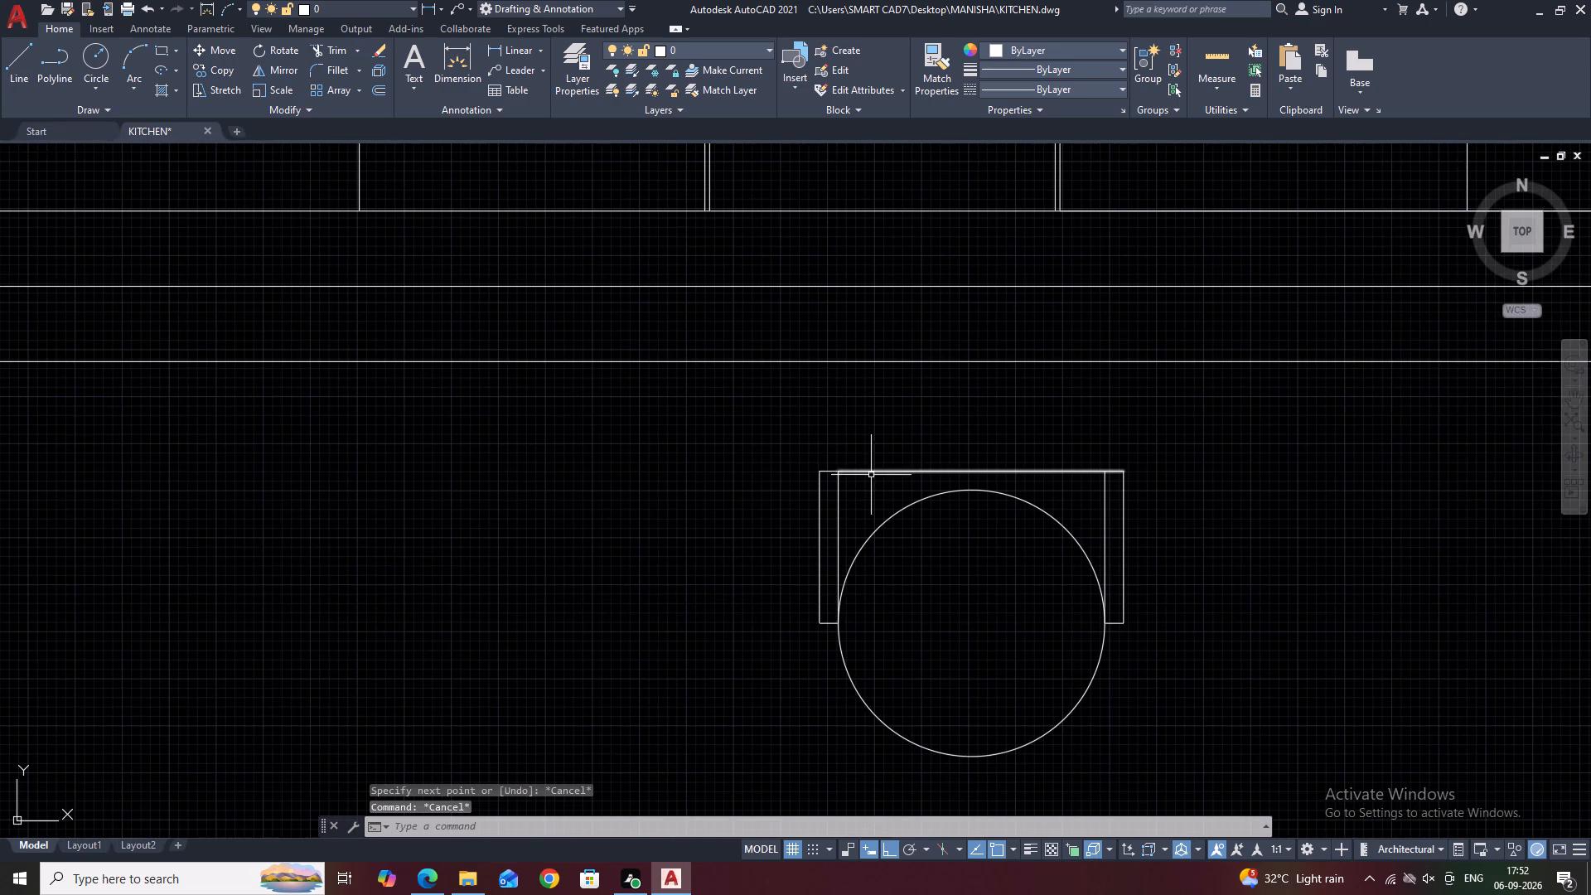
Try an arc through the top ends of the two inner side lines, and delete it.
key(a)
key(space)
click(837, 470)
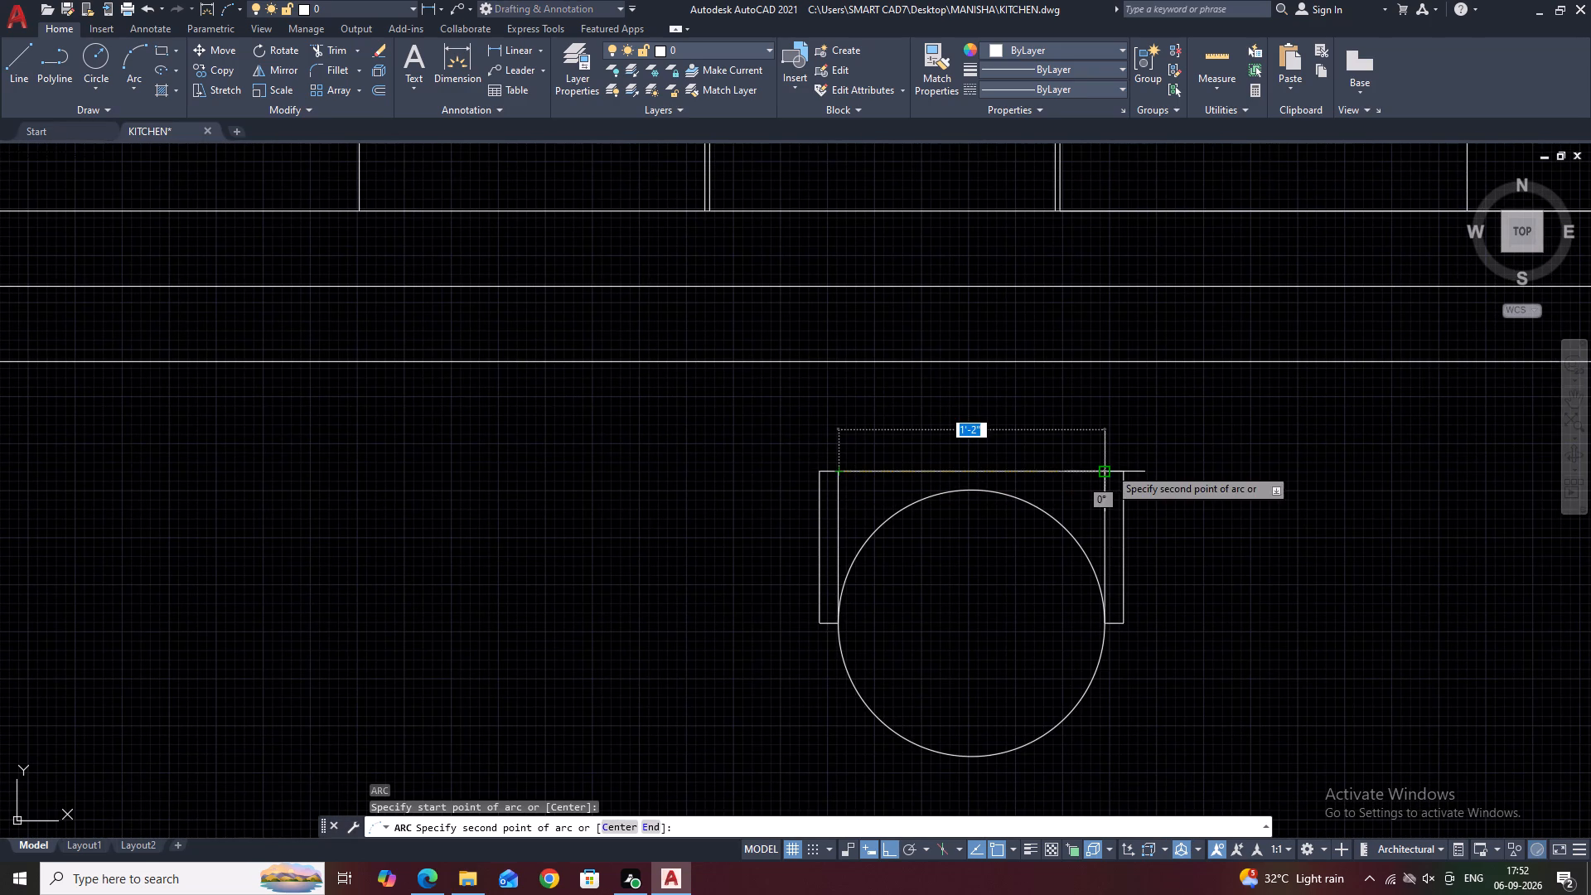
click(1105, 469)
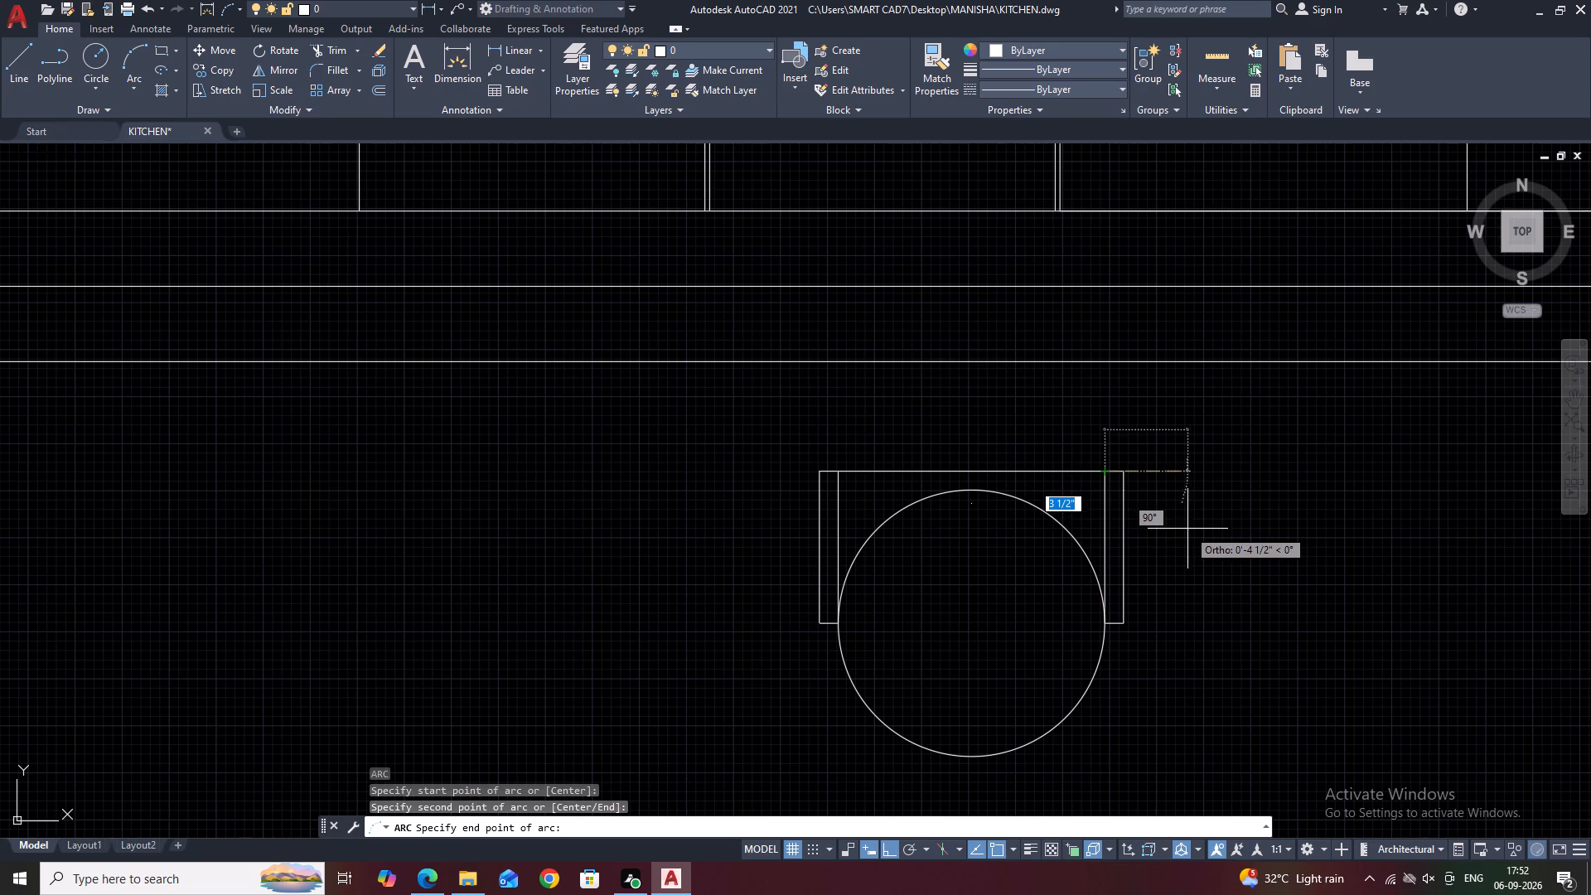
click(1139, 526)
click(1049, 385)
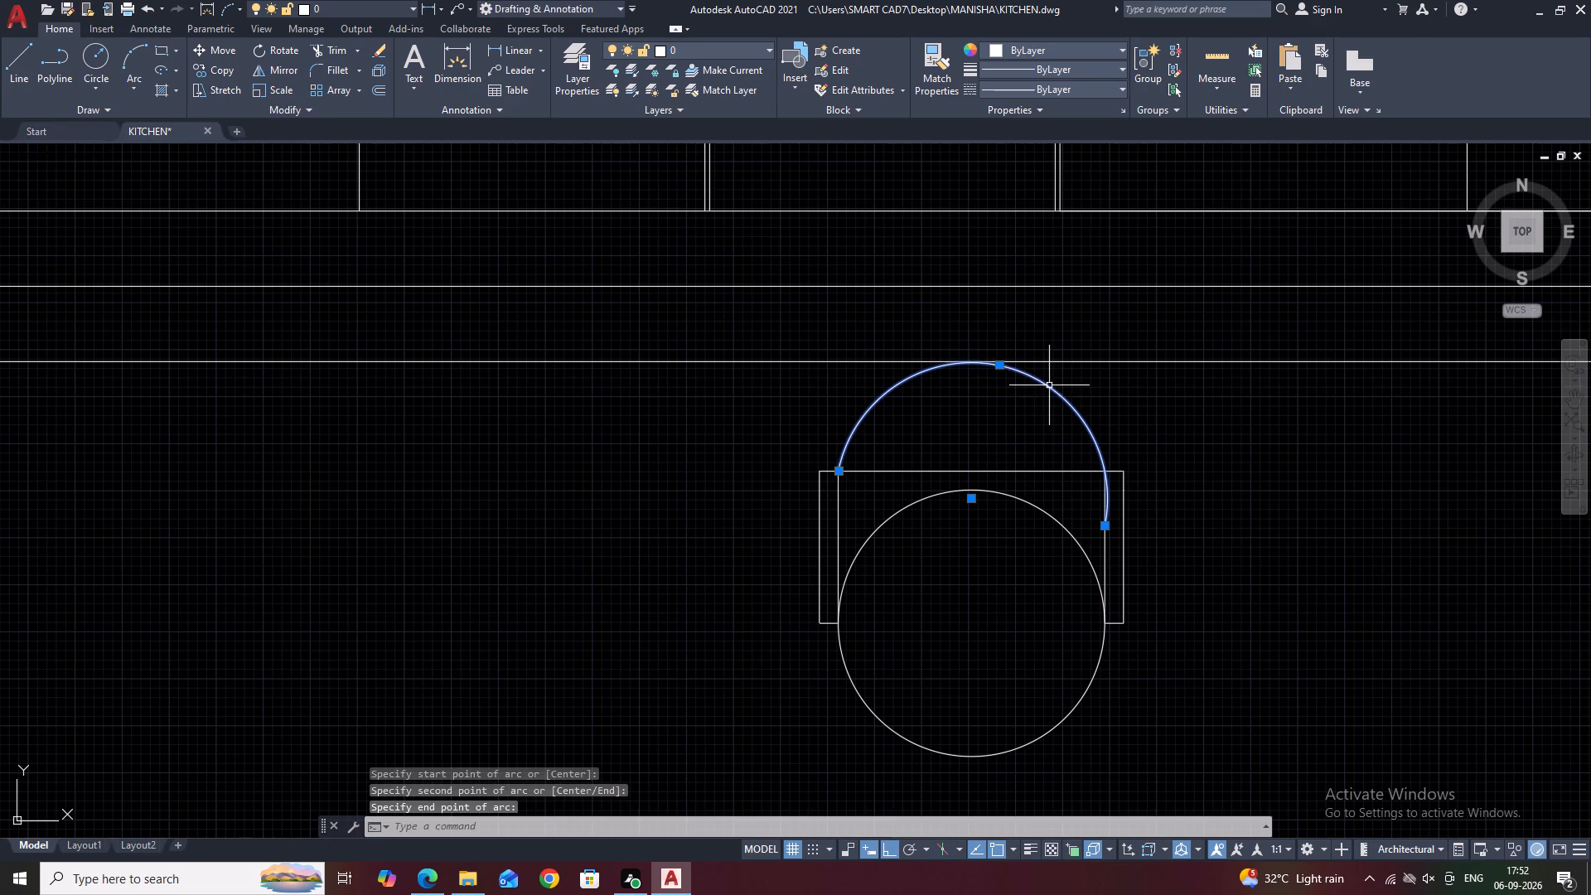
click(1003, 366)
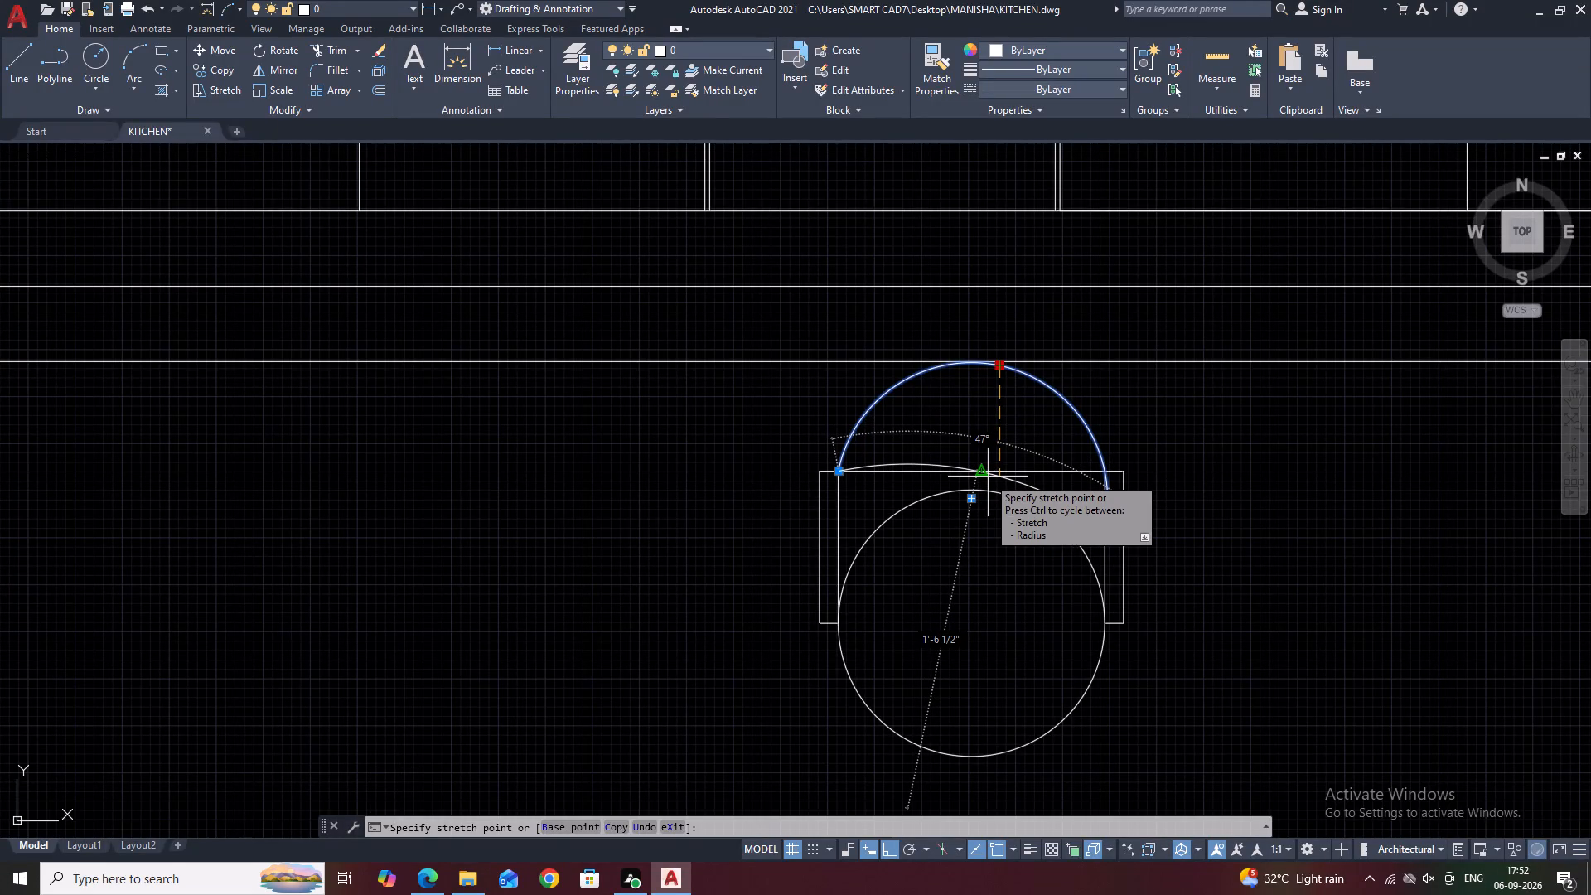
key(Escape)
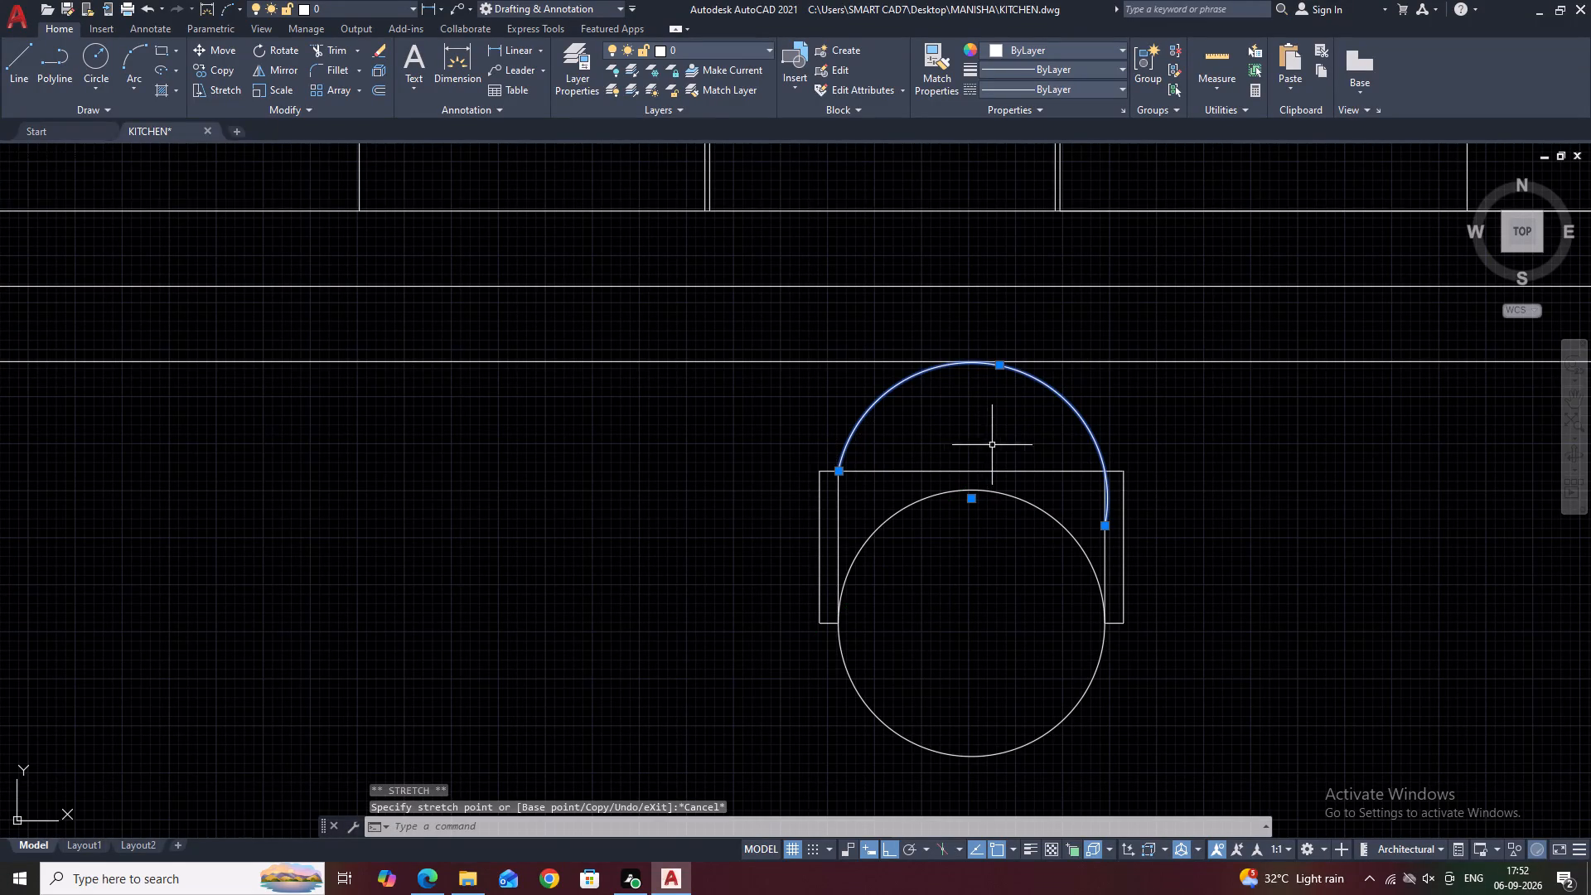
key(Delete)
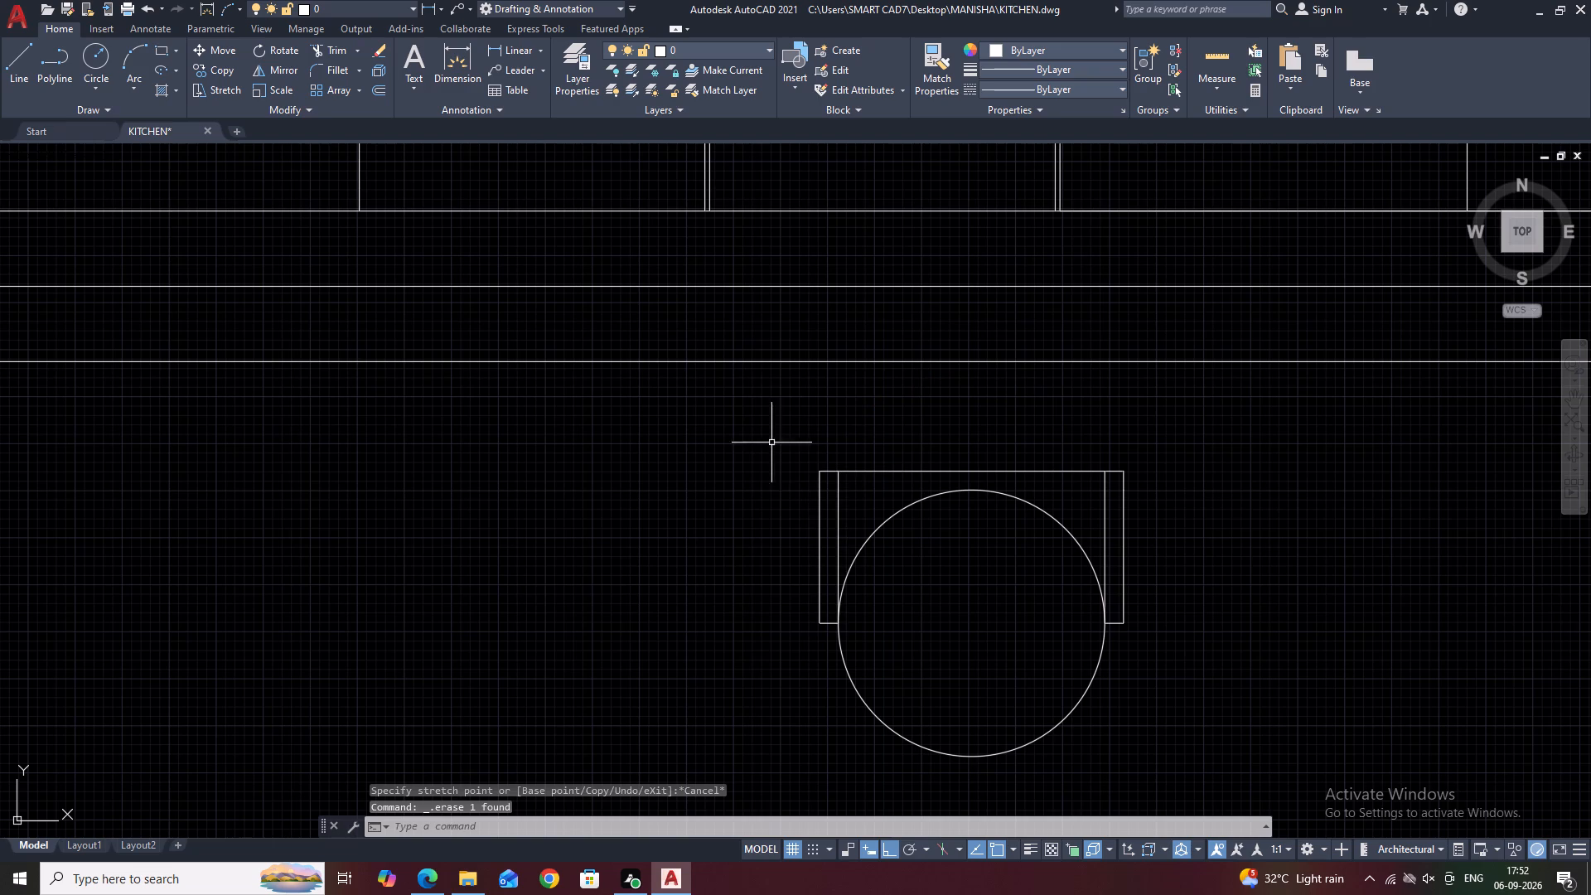
Draw a three-point arc from the left inner line's top end, through the top edge's middle, to the right inner line.
click(134, 46)
click(836, 472)
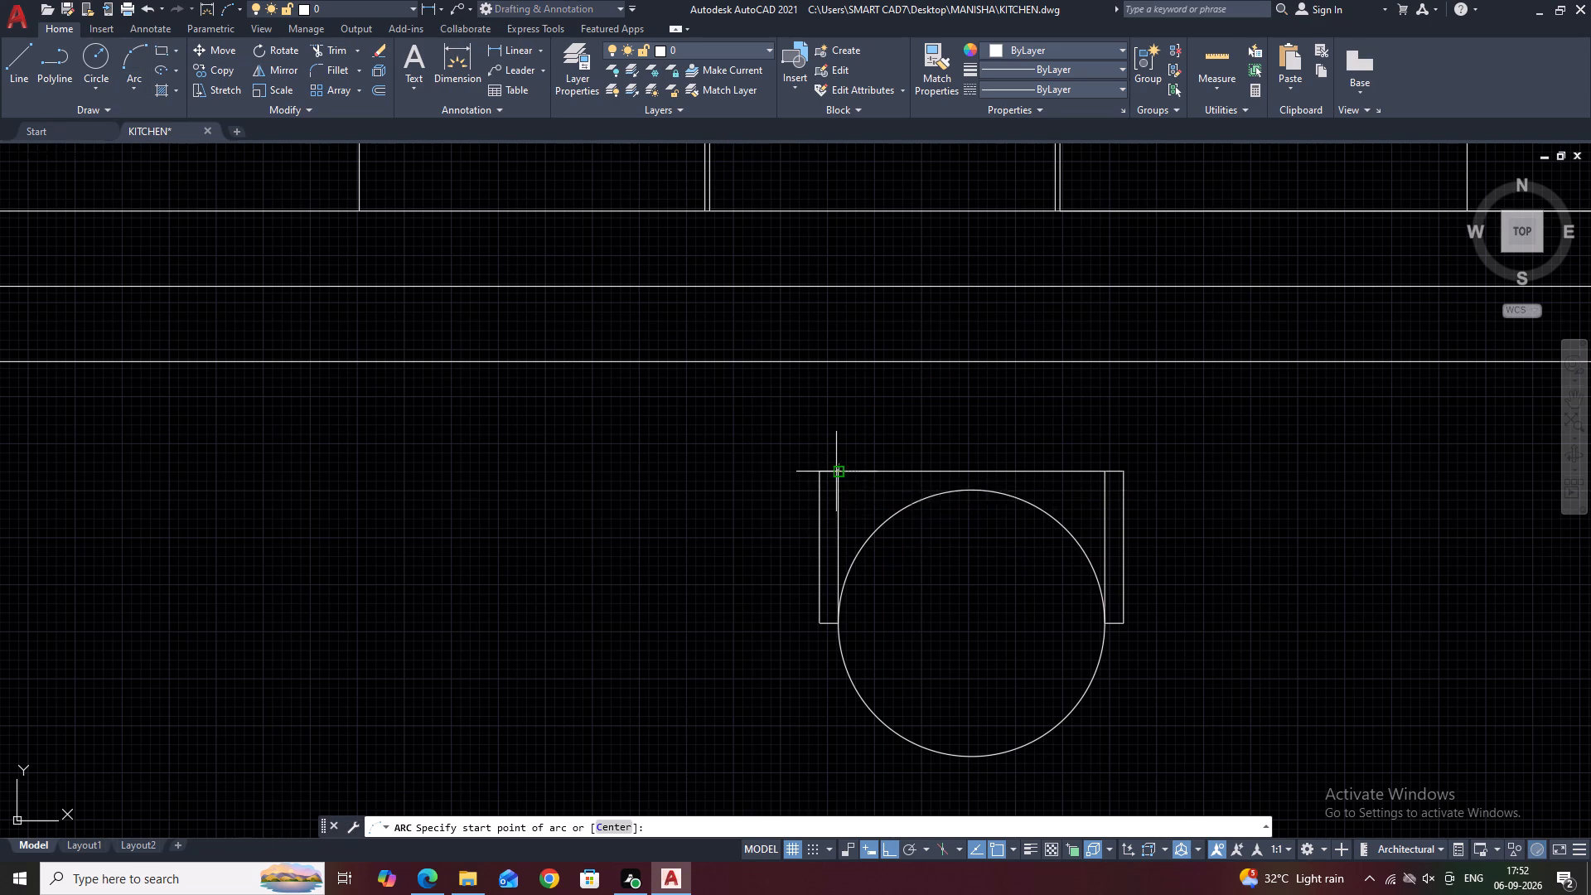
click(985, 469)
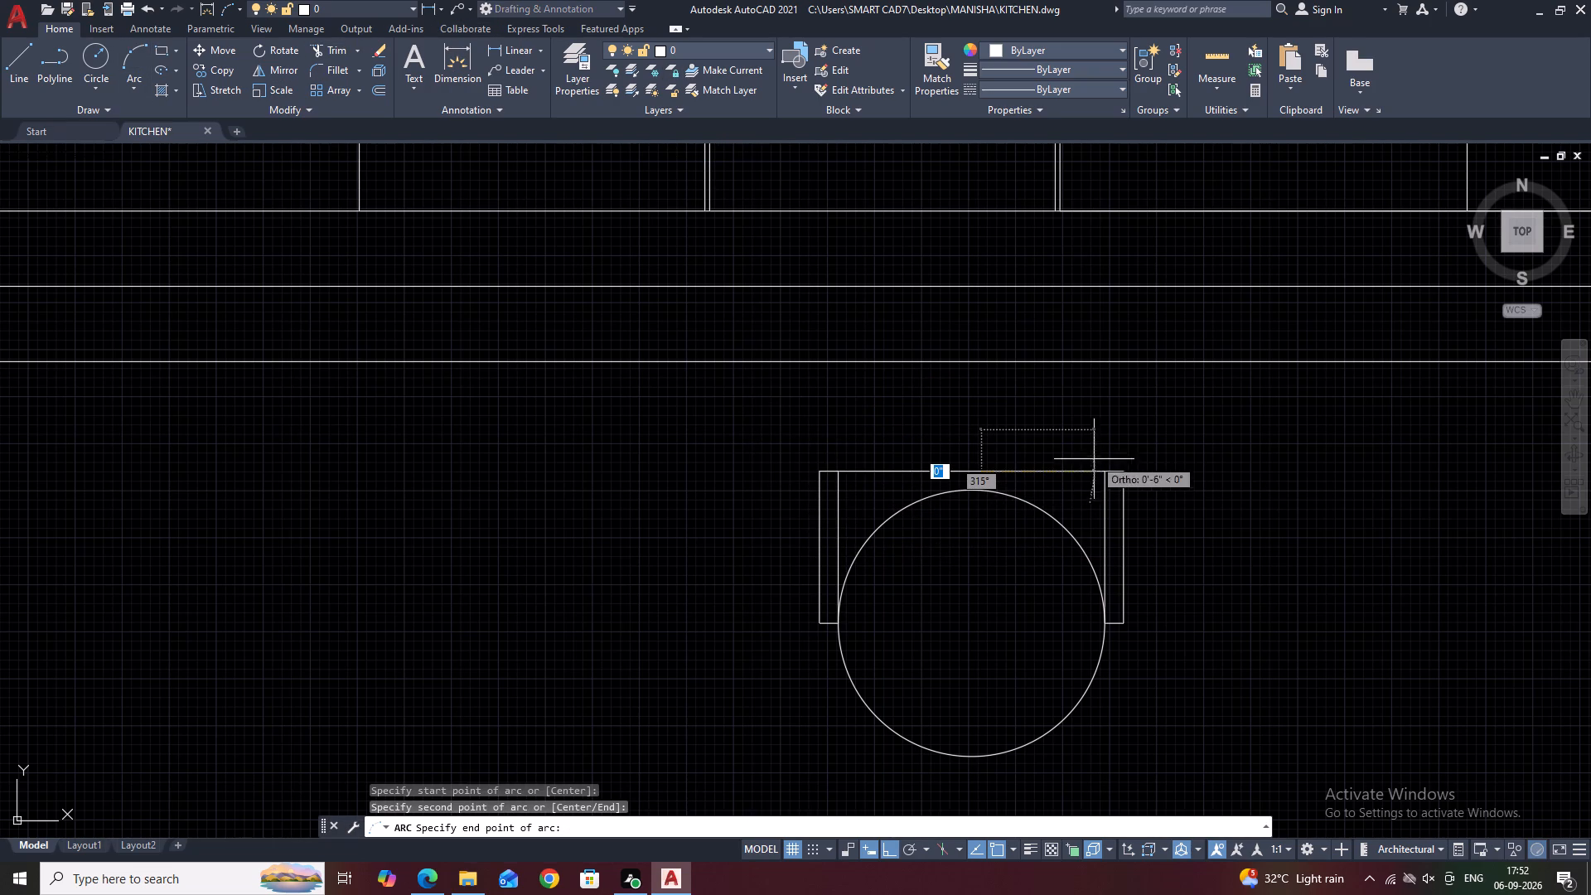
click(1105, 472)
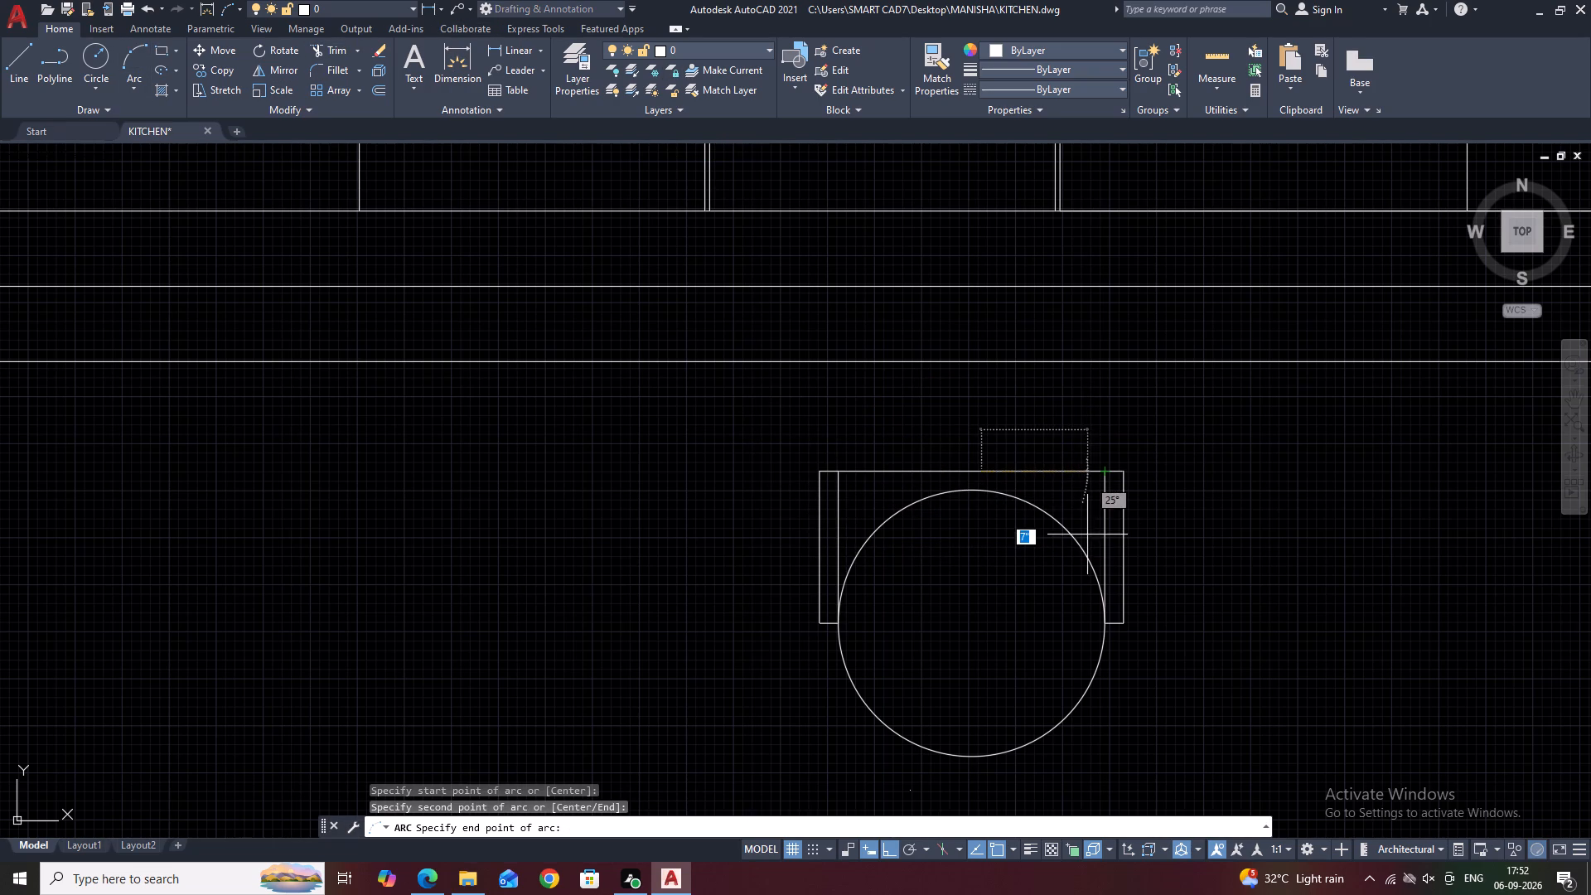
click(1109, 496)
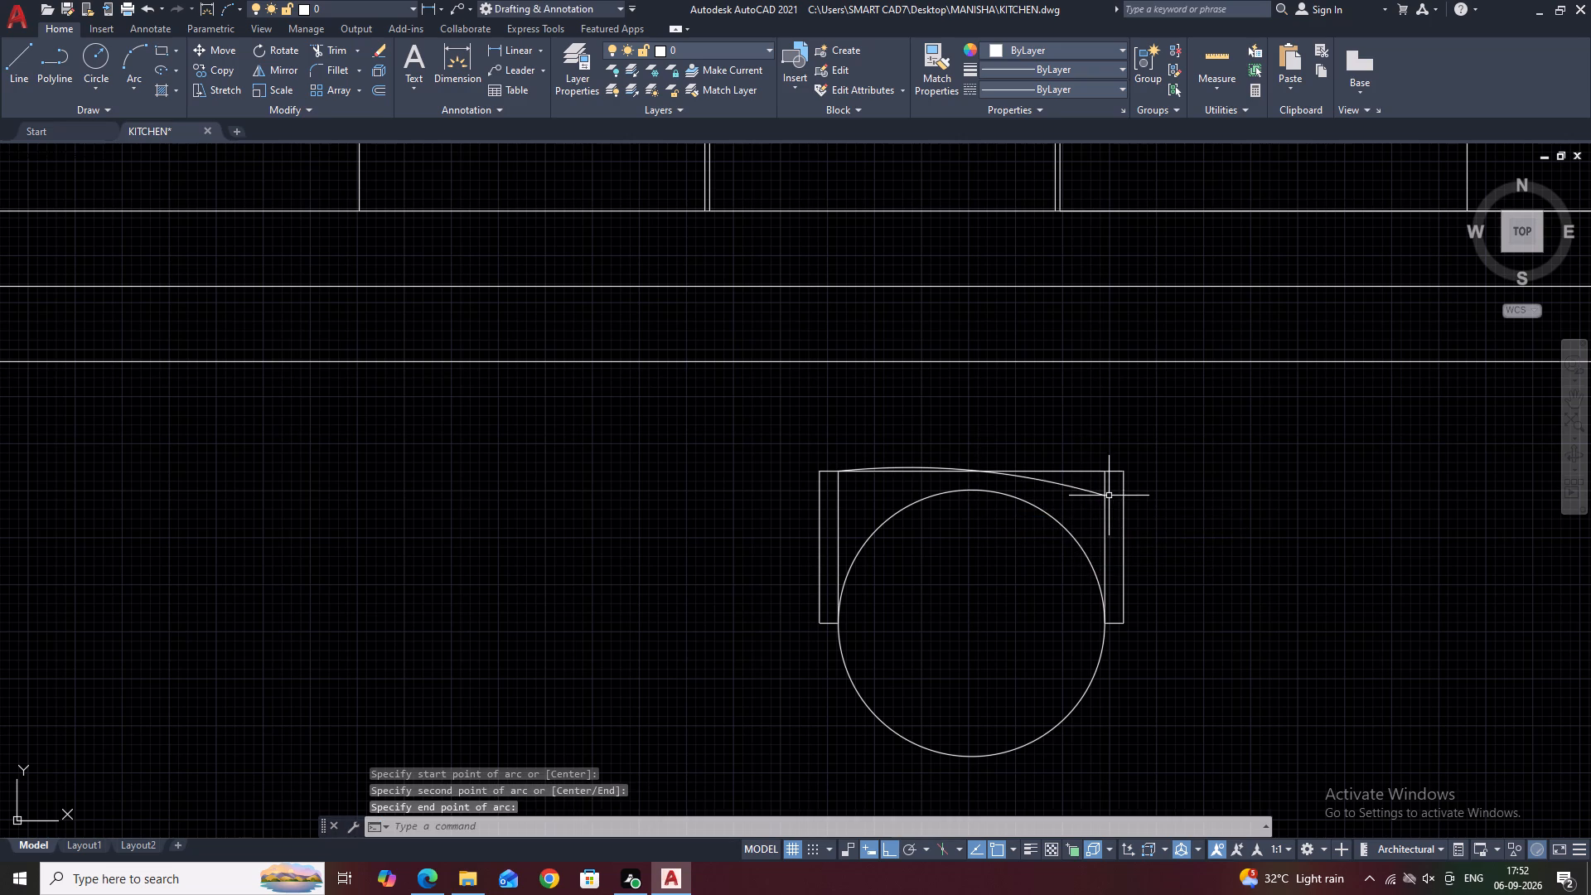
Reshape the arc by raising its midpoint above the outline's top edge and moving its right end to the right inner line's top end.
click(1056, 478)
click(1039, 493)
scroll(981, 461, up, 2)
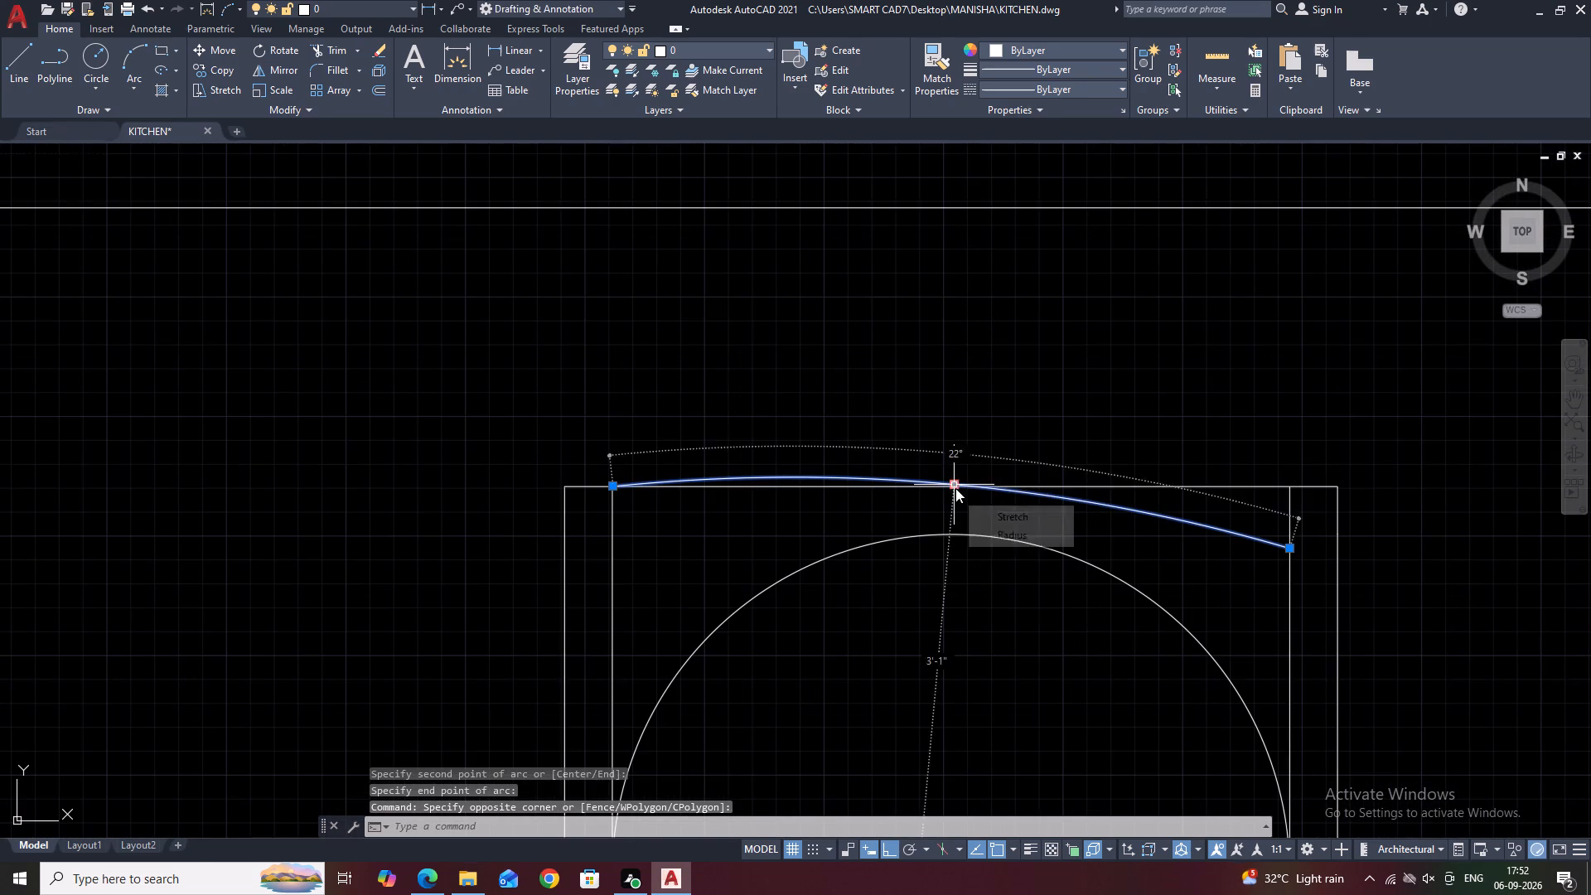
click(955, 488)
click(965, 394)
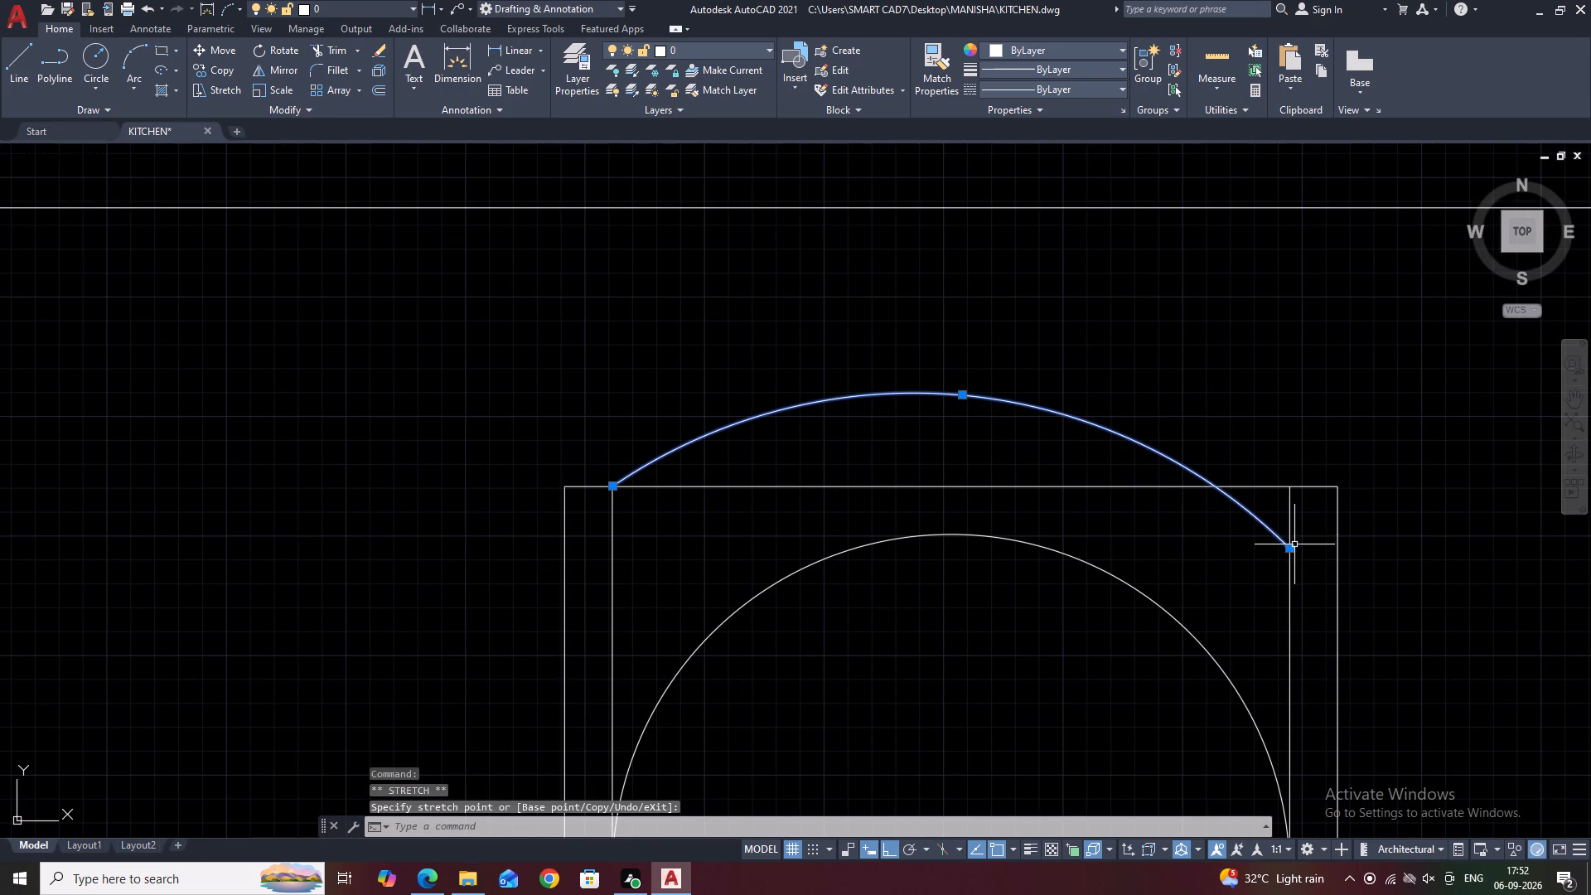
click(1293, 547)
click(1296, 489)
Offset the arc 1" outward to form the chair back's outer edge.
scroll(1096, 409, down, 1)
middle_drag(1129, 376, 1046, 419)
key(o)
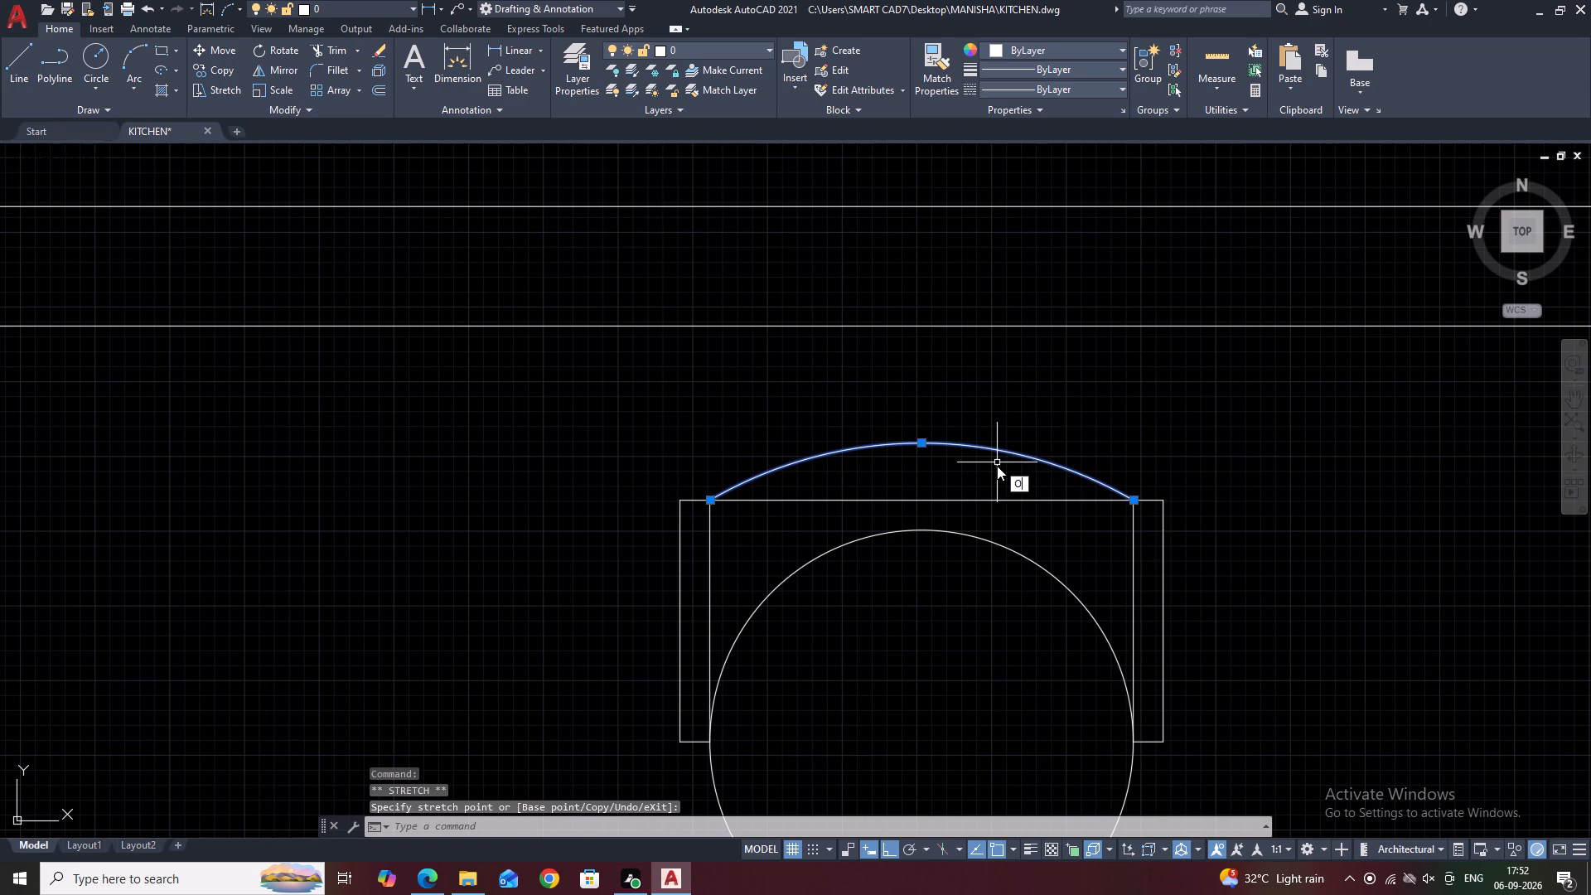
key(space)
key(1)
key(space)
click(1049, 401)
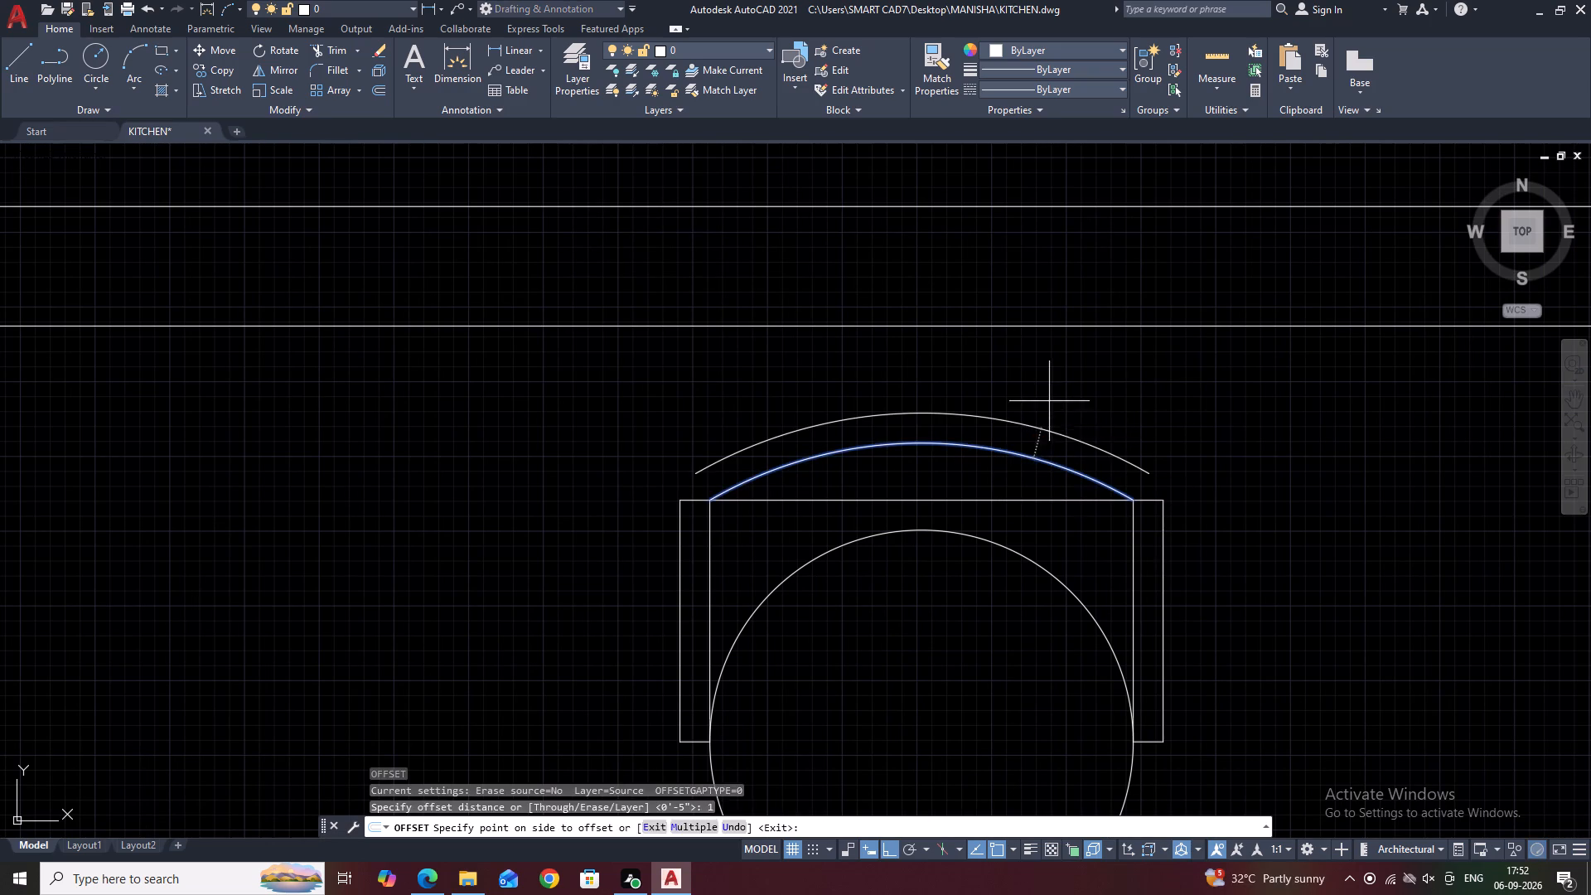
key(Escape)
Stretch the right outer side line upward and pull the outer arc's right end onto it.
scroll(1170, 503, up, 2)
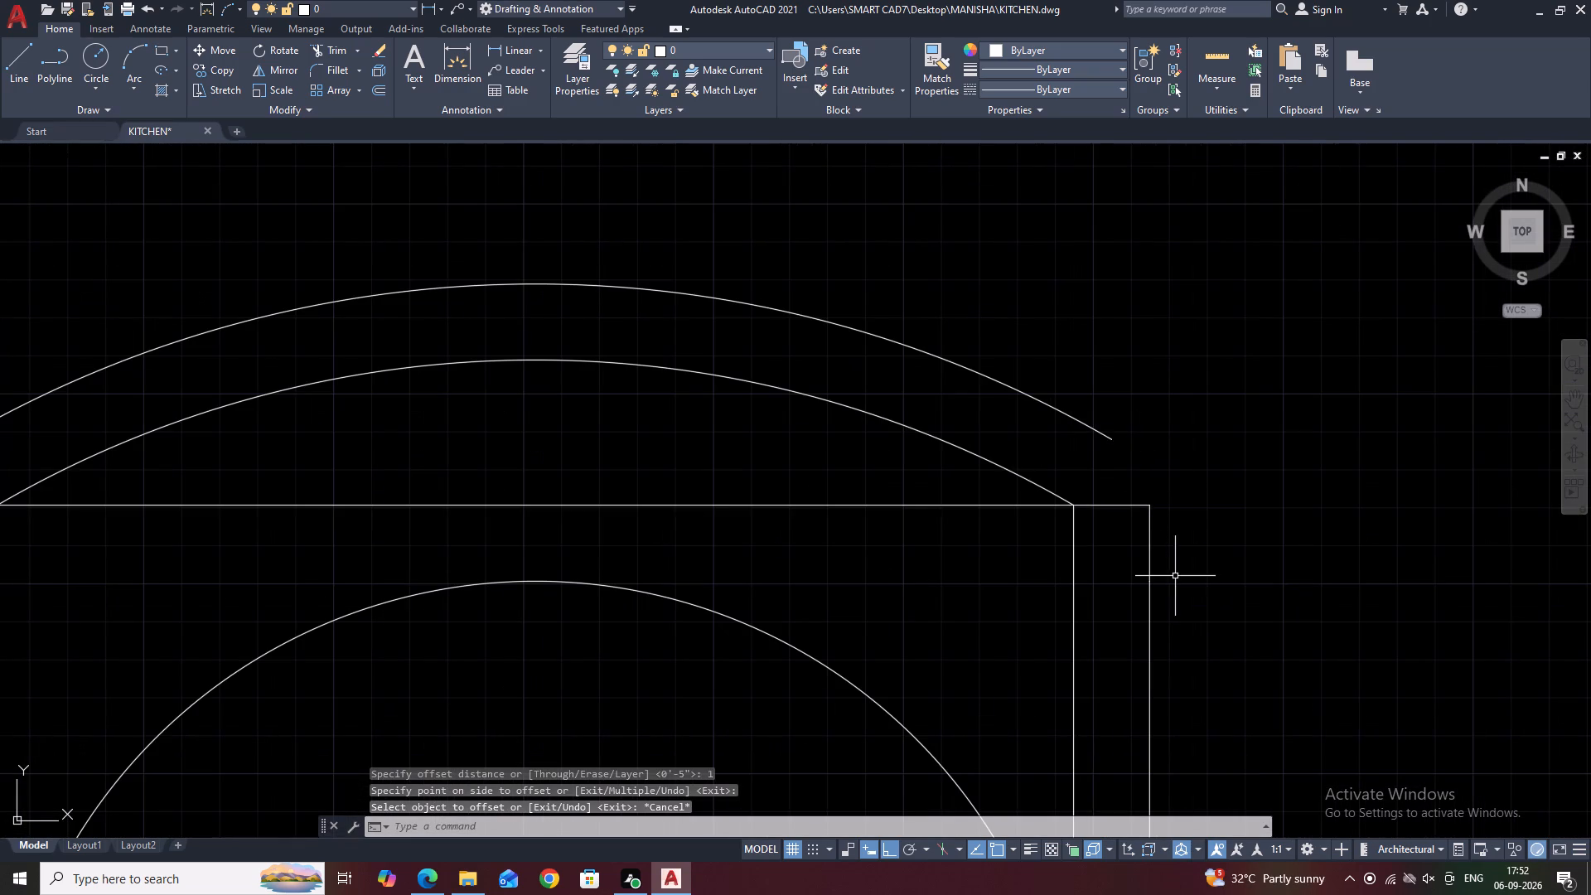
click(1168, 567)
click(1142, 525)
click(1150, 506)
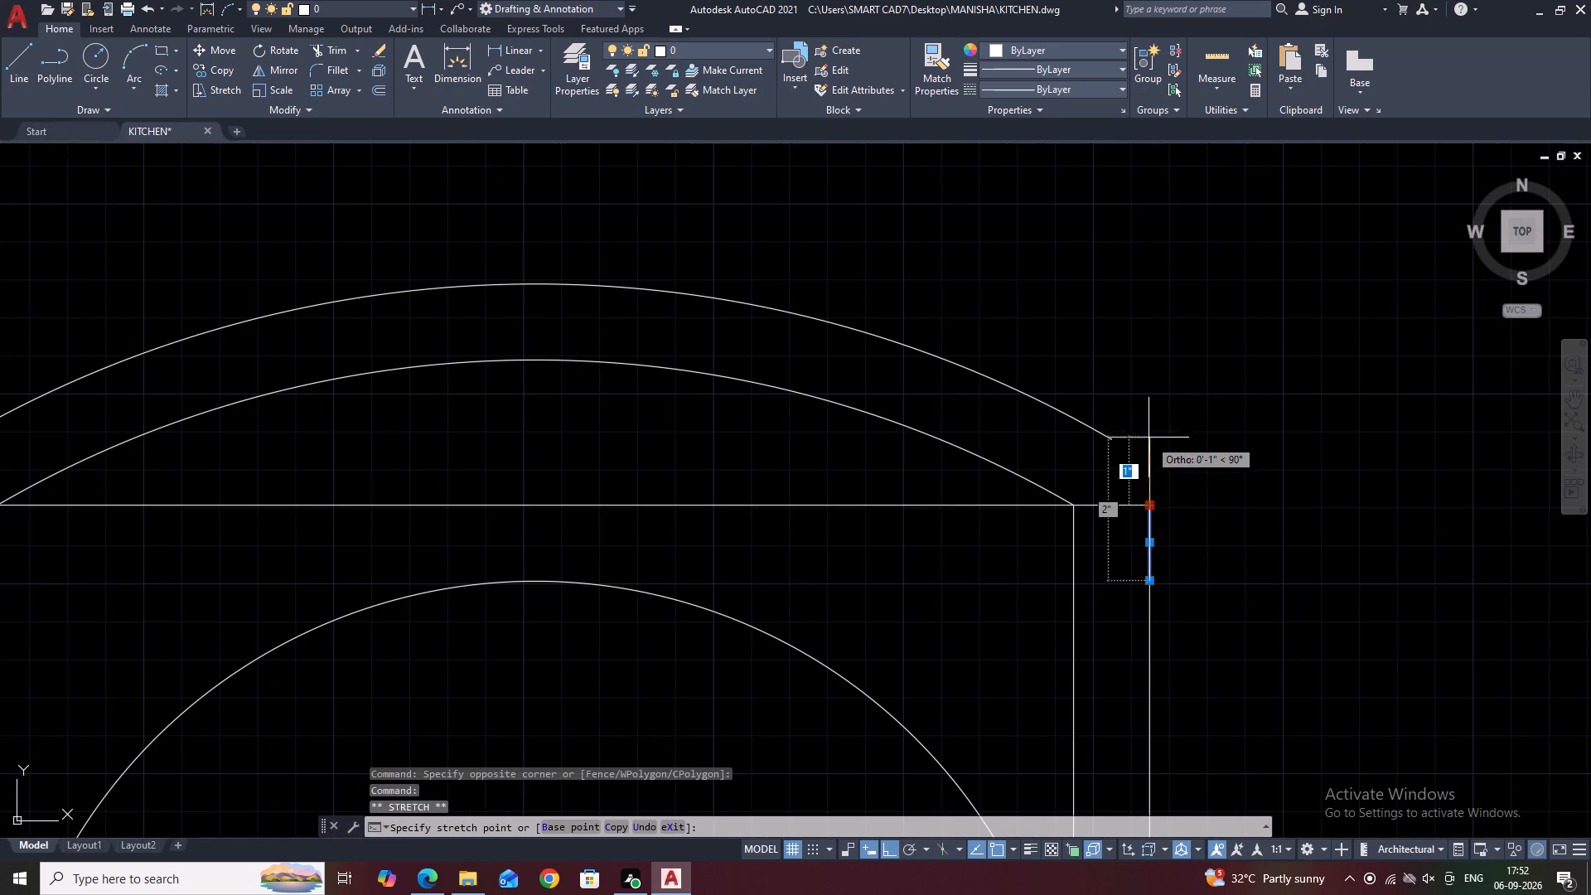
click(1149, 435)
drag(1119, 448, 1111, 435)
click(1099, 412)
click(1115, 438)
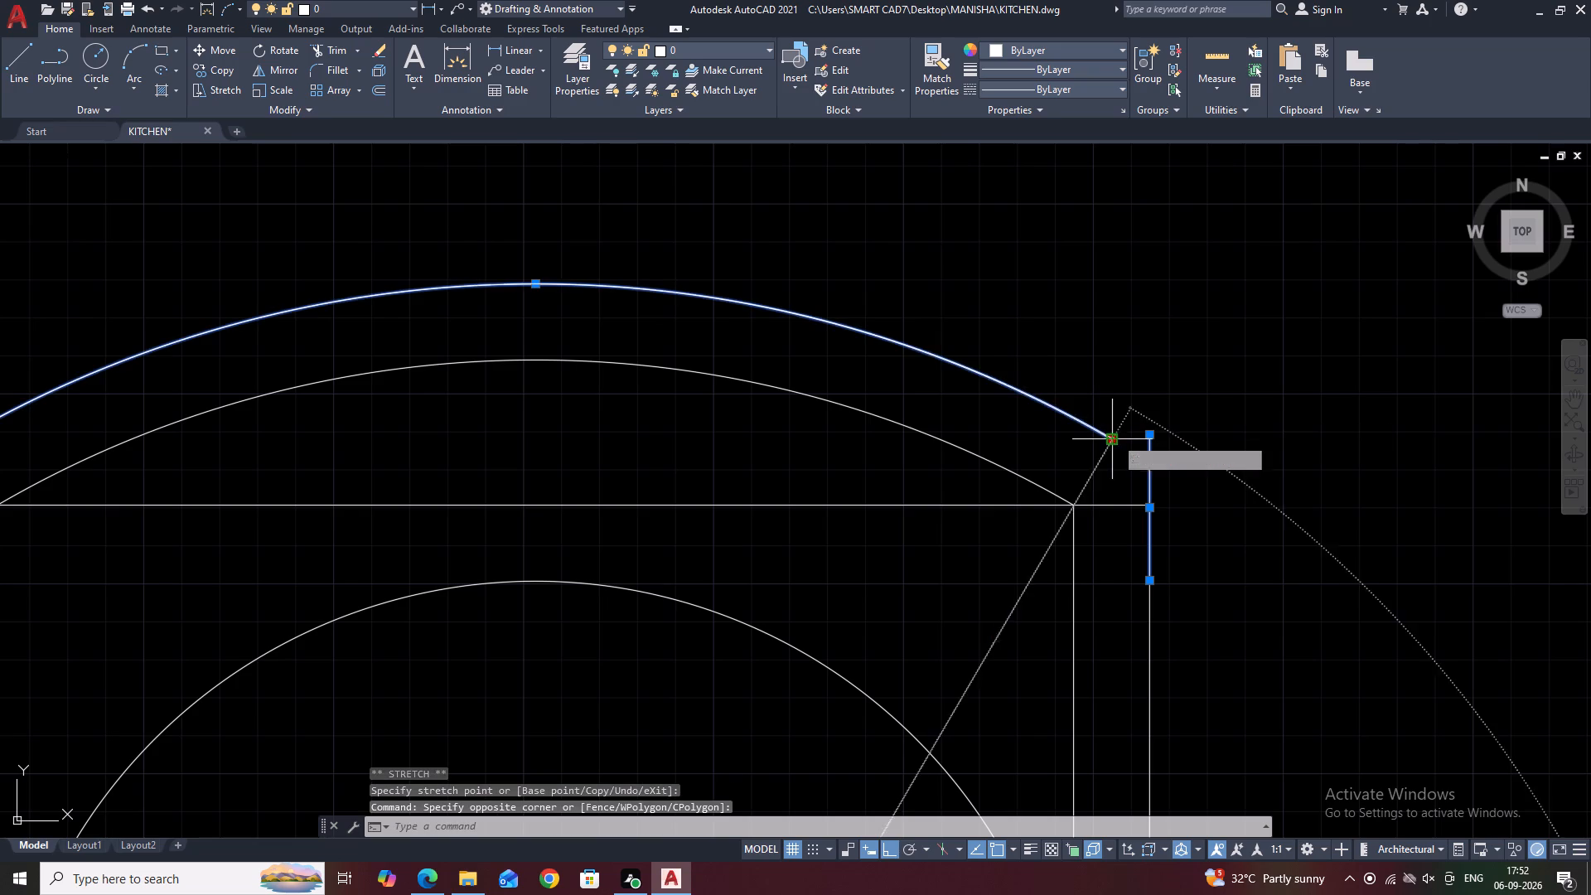
click(1153, 460)
Stretch the left outer side line upward and pull the outer arc's left end onto it.
scroll(1126, 436, down, 3)
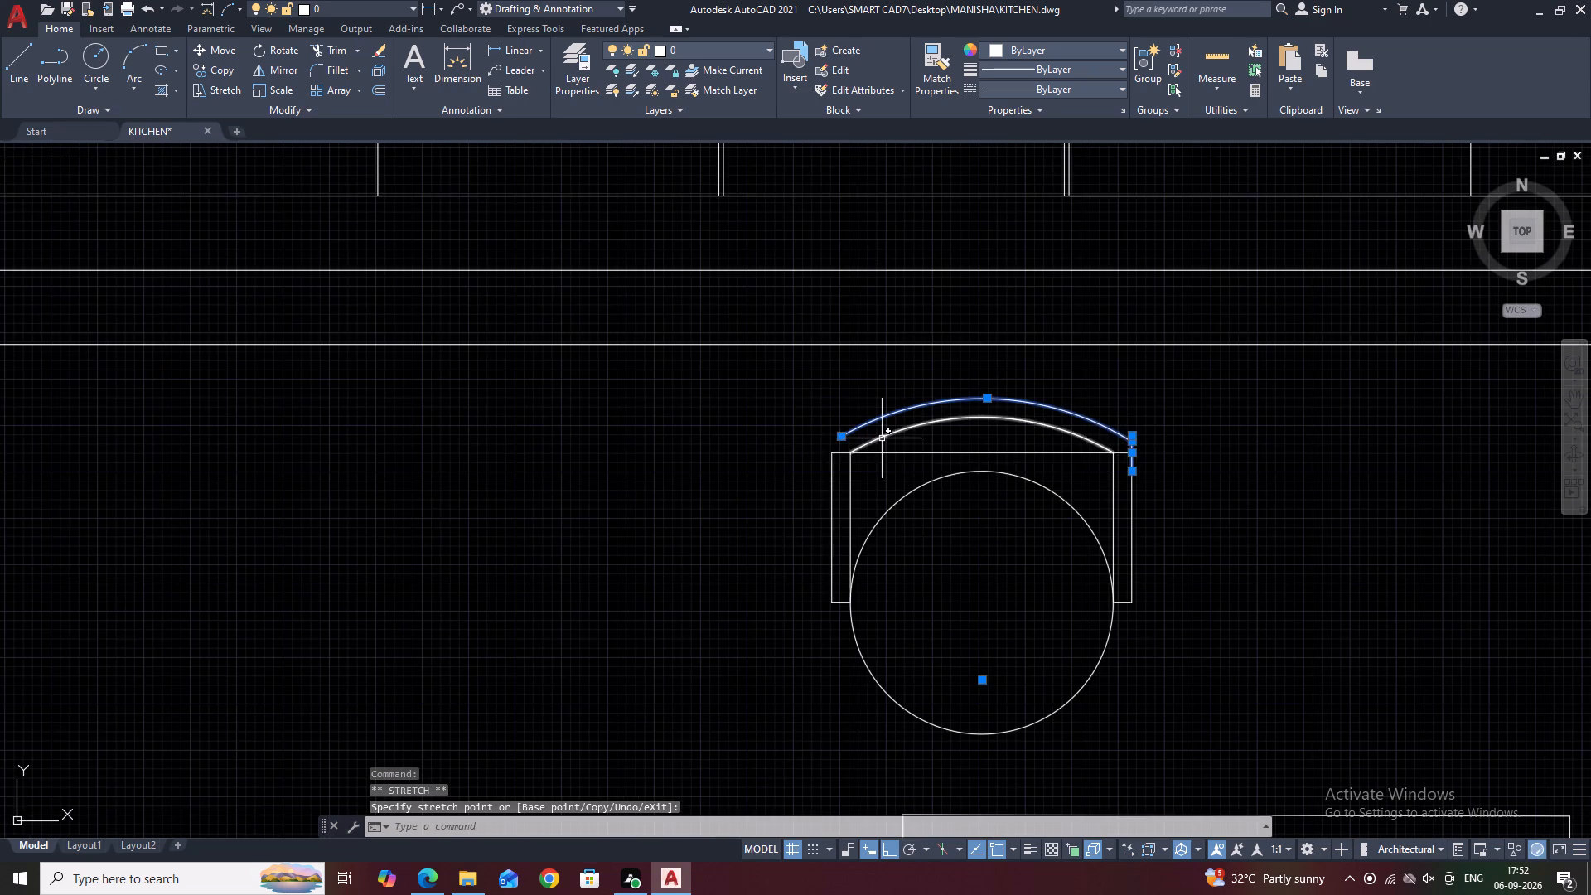
scroll(883, 438, up, 1)
scroll(802, 443, up, 2)
click(823, 546)
click(768, 505)
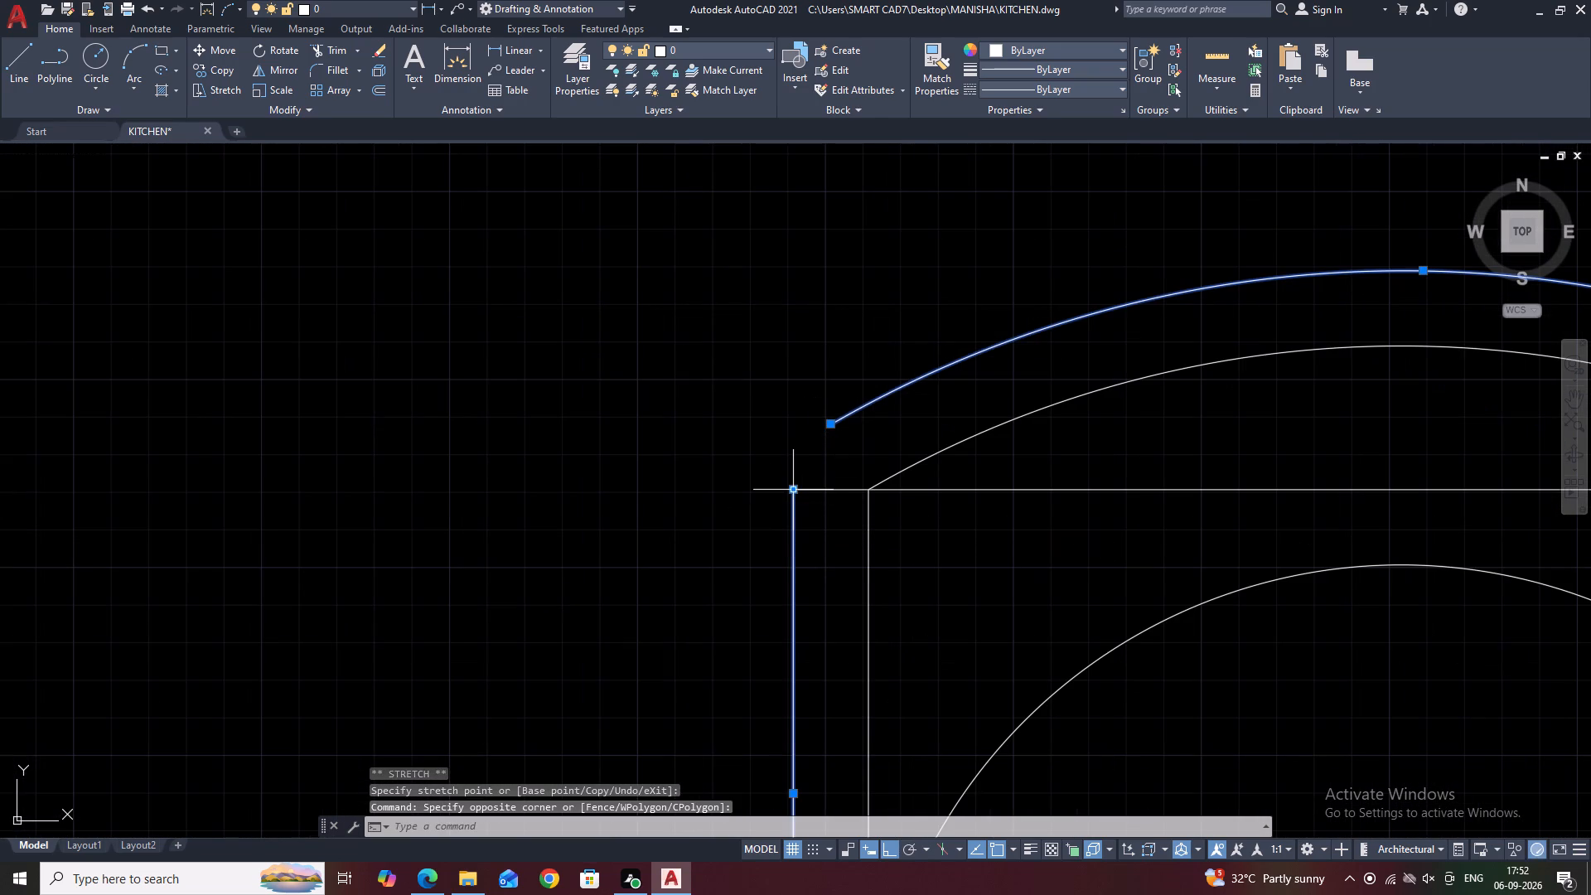
click(791, 492)
click(791, 396)
click(834, 423)
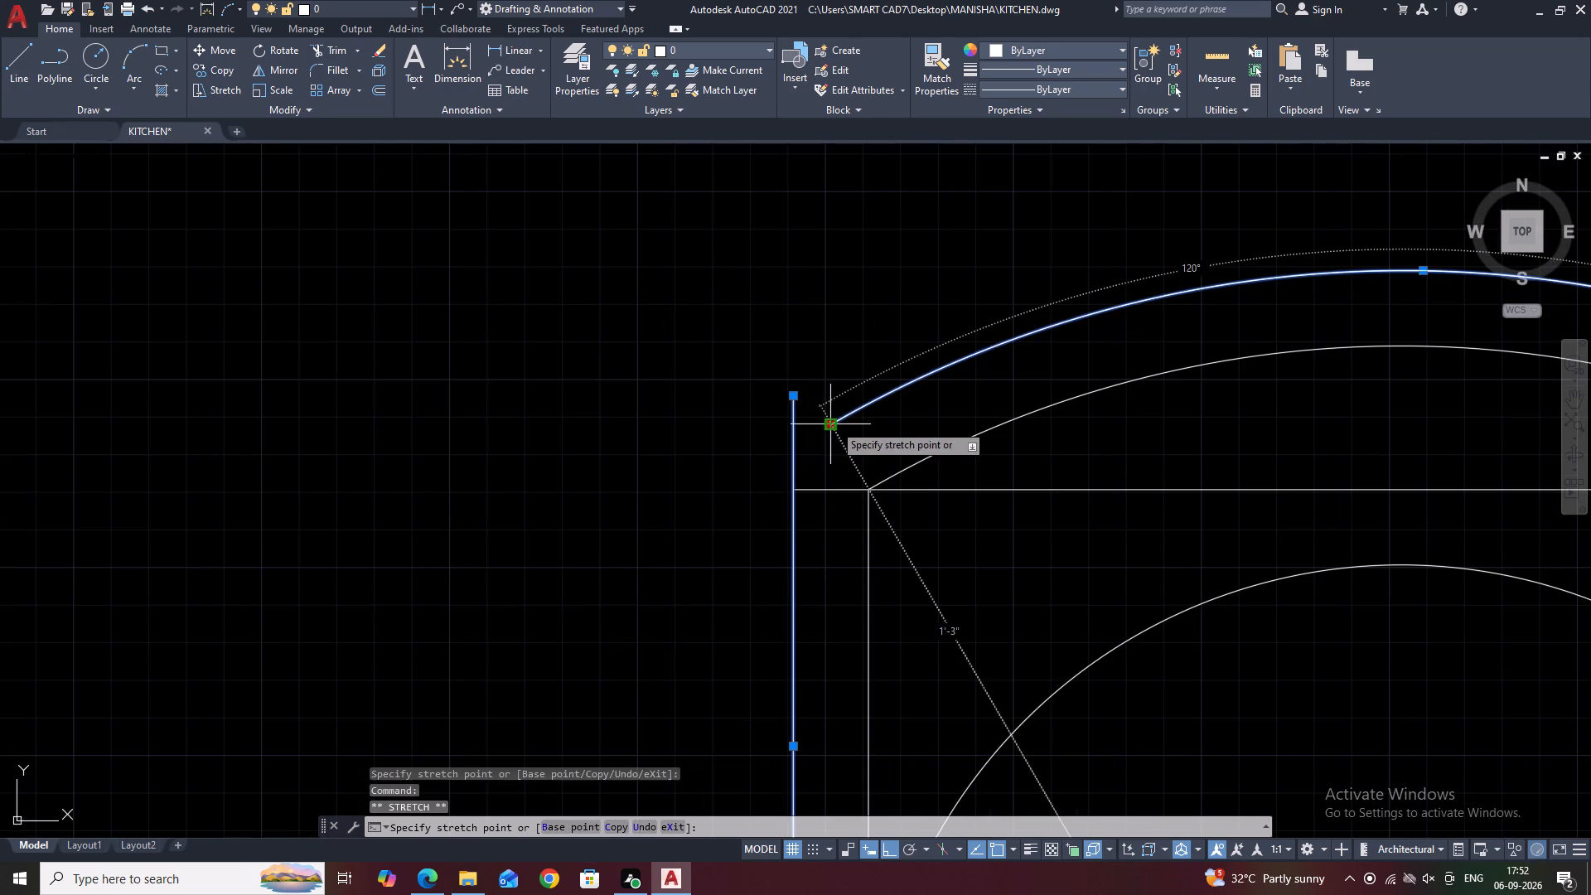
click(793, 440)
Trim the side lines' overshoots above the outer arc and all segments of the straight top edge.
scroll(791, 438, down, 2)
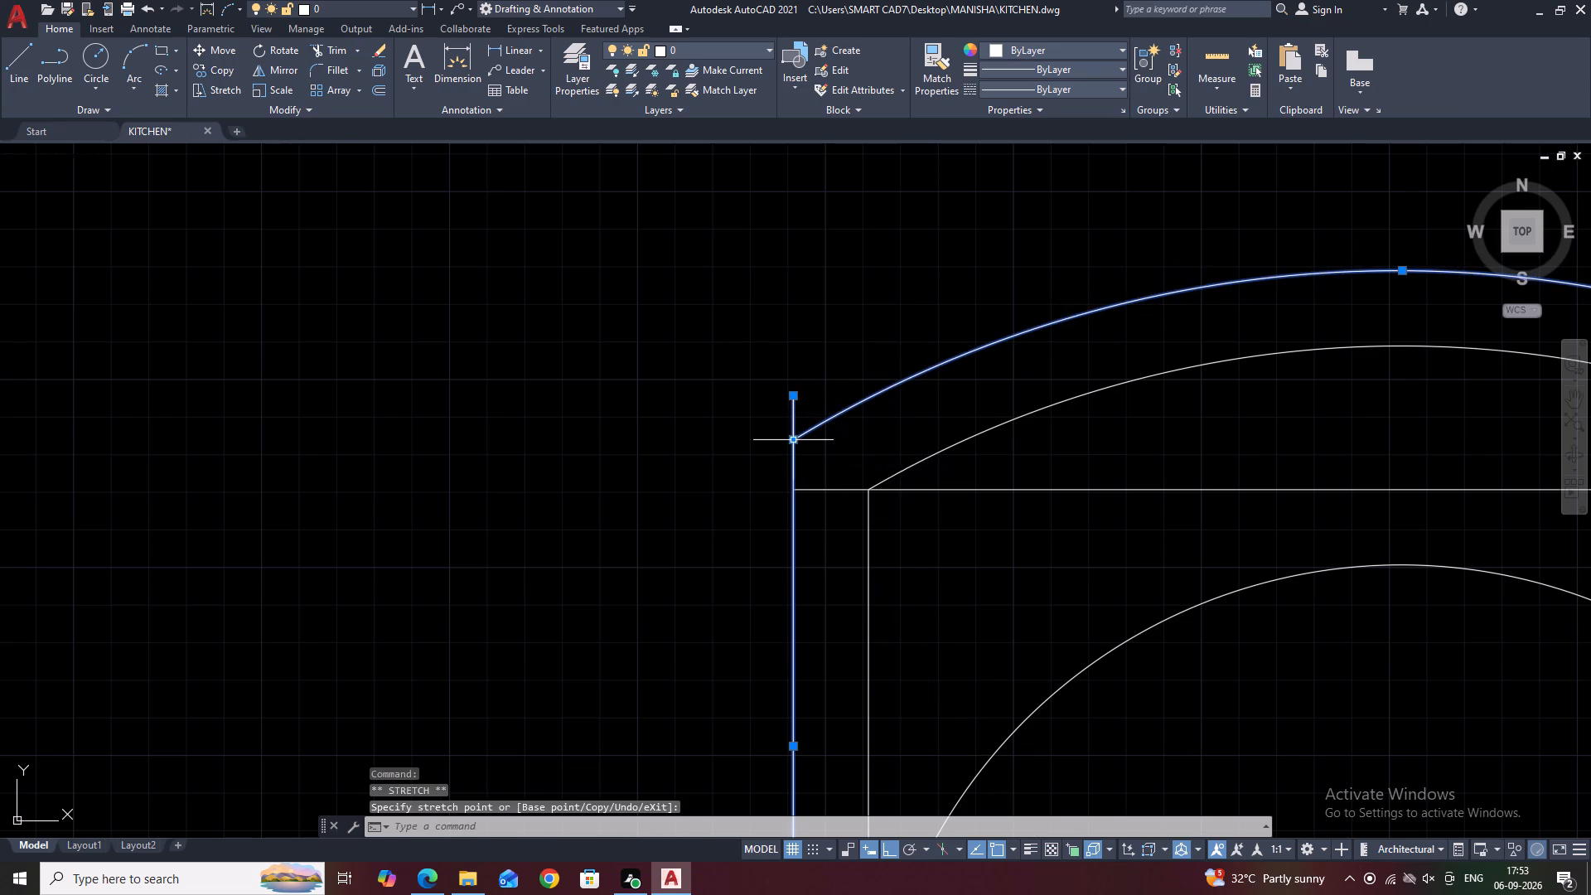
scroll(791, 438, down, 1)
key(Escape)
text(TR)
key(space)
scroll(1090, 426, up, 1)
click(1086, 435)
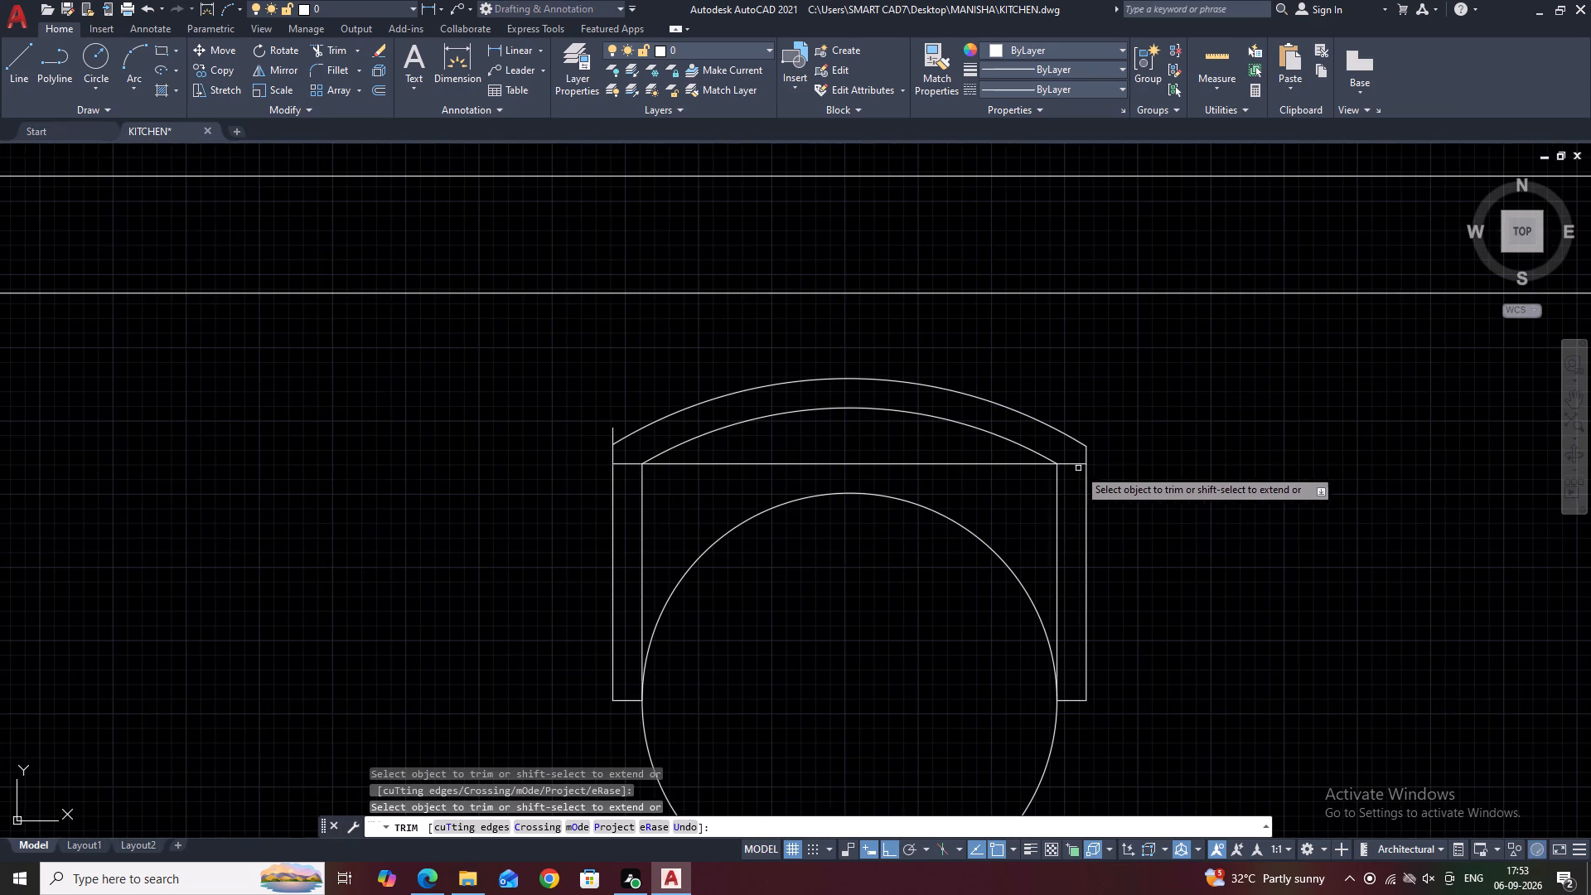
click(1072, 464)
click(1000, 461)
click(978, 478)
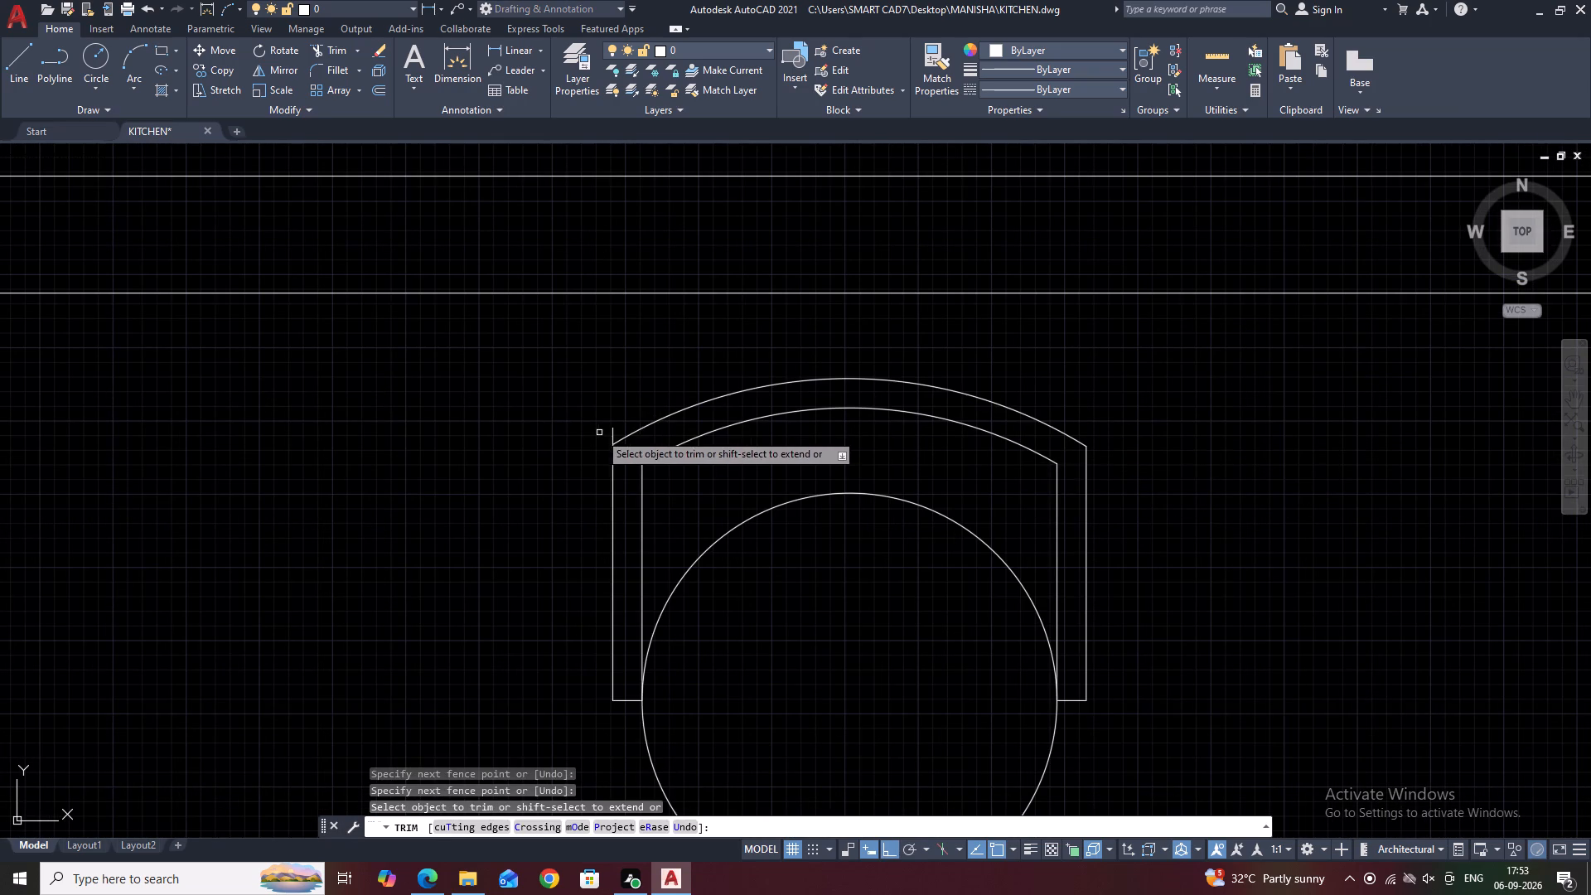
click(610, 431)
drag(608, 428, 616, 431)
click(617, 431)
click(609, 431)
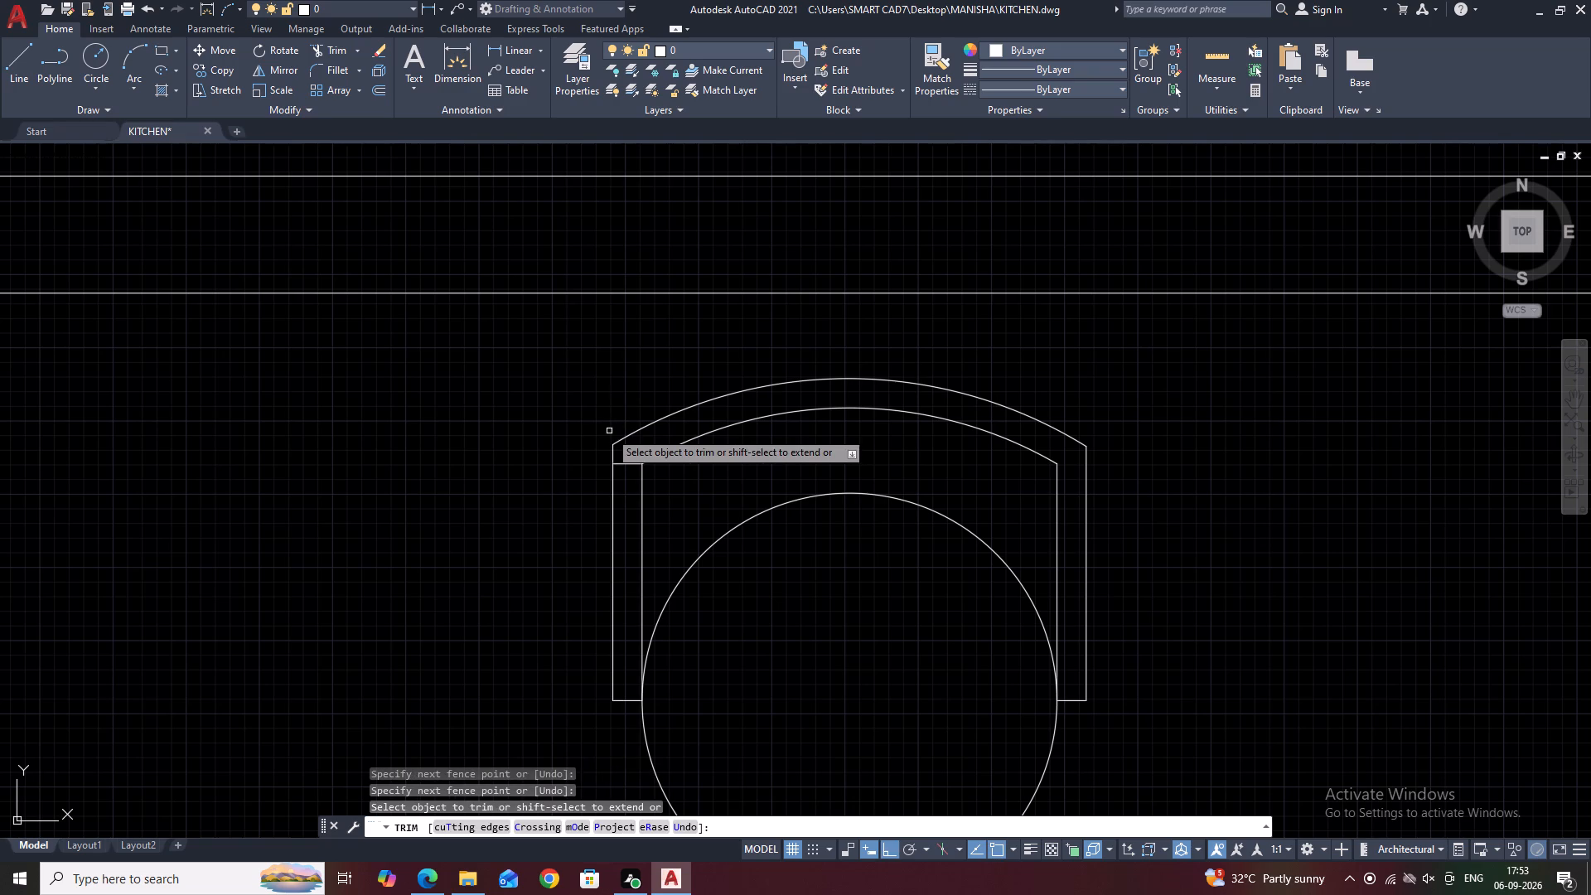
click(628, 464)
key(Escape)
Move the chair's back and arms down so the inner arc's midpoint meets the top of the circle.
scroll(923, 591, down, 1)
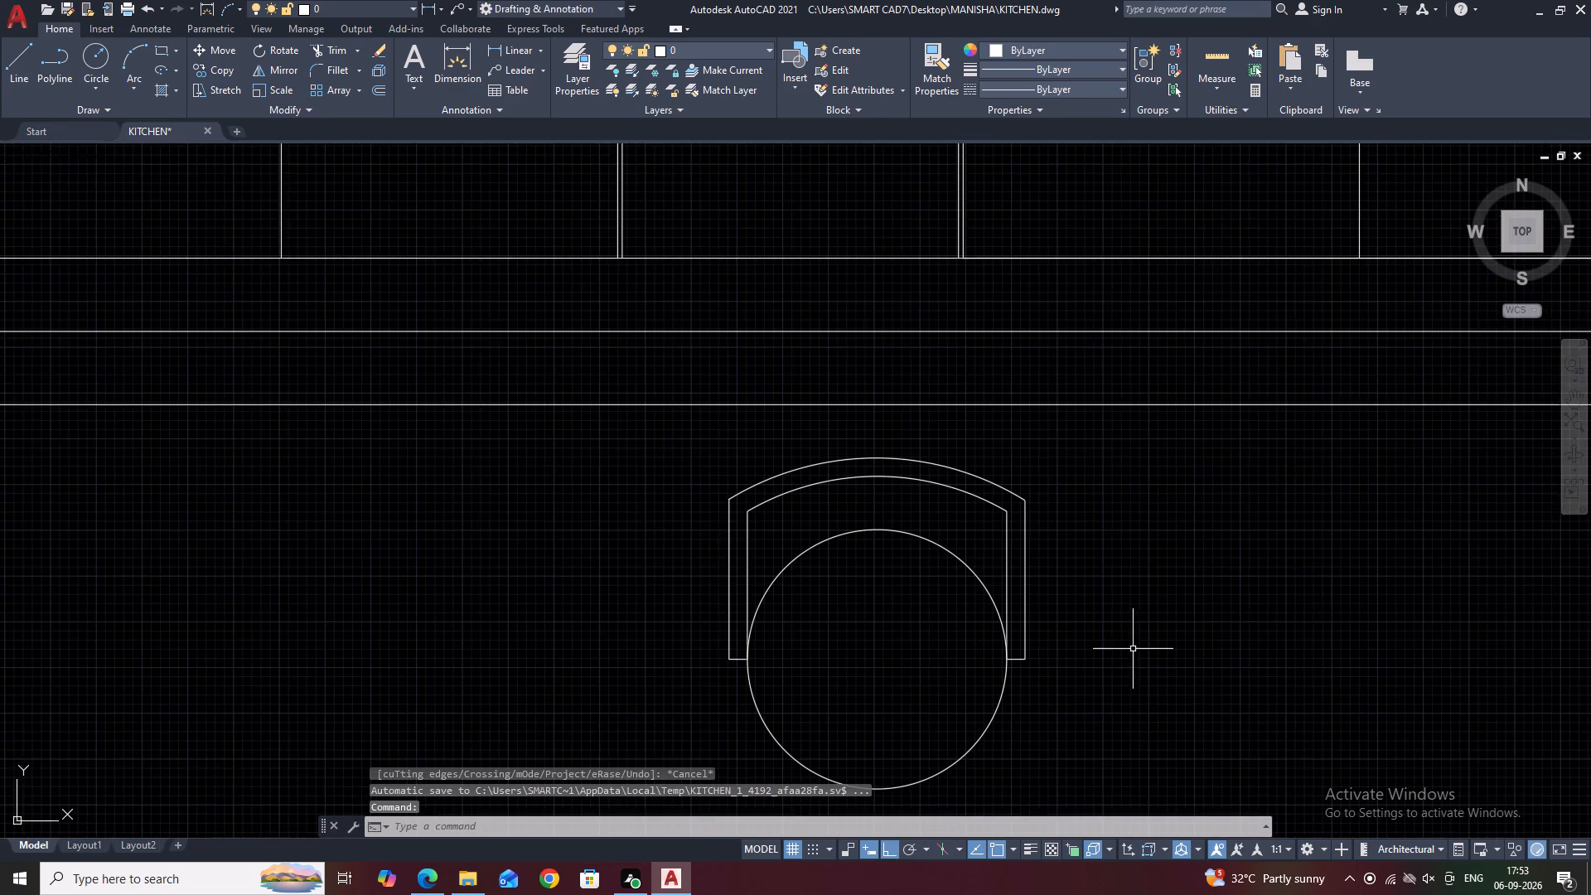
middle_drag(1131, 641, 1123, 575)
scroll(1106, 555, down, 2)
scroll(986, 524, up, 2)
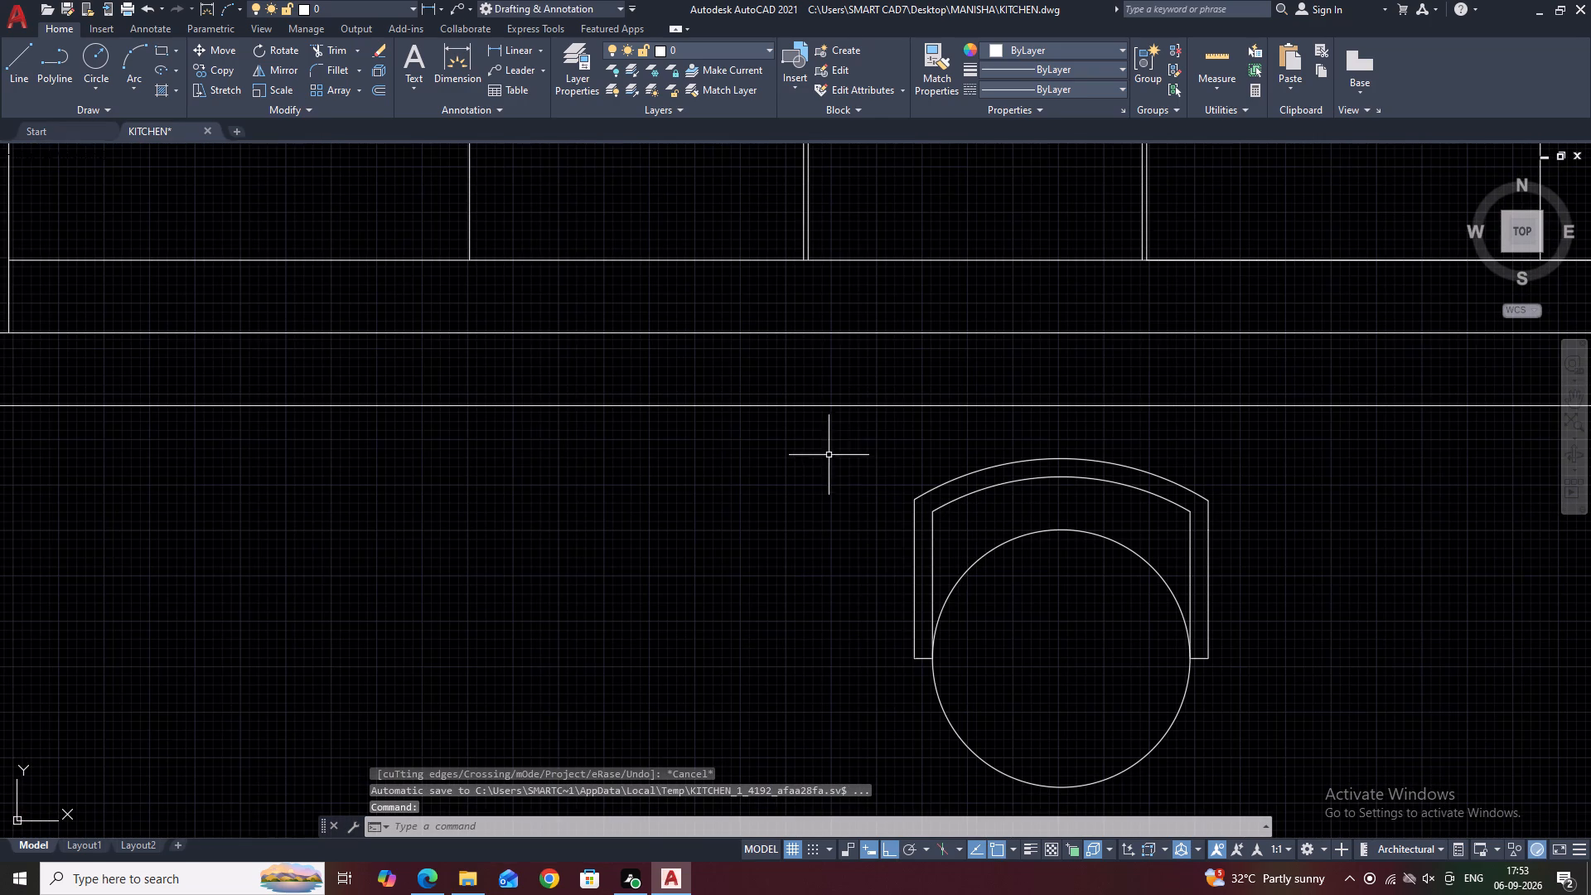
click(841, 443)
click(1255, 718)
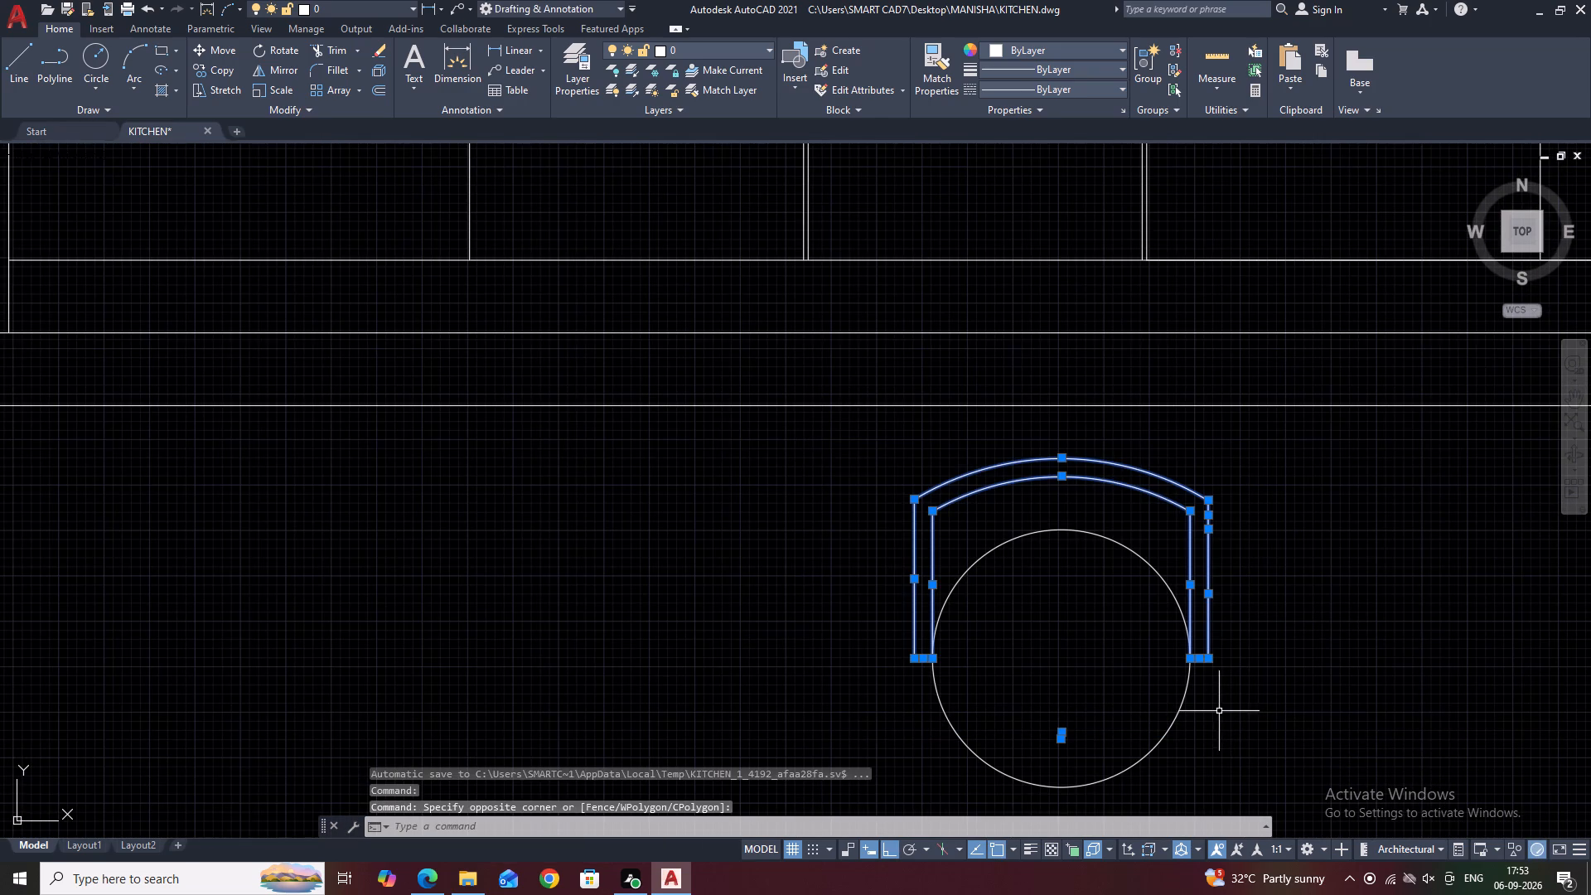
key(m)
key(space)
click(1061, 478)
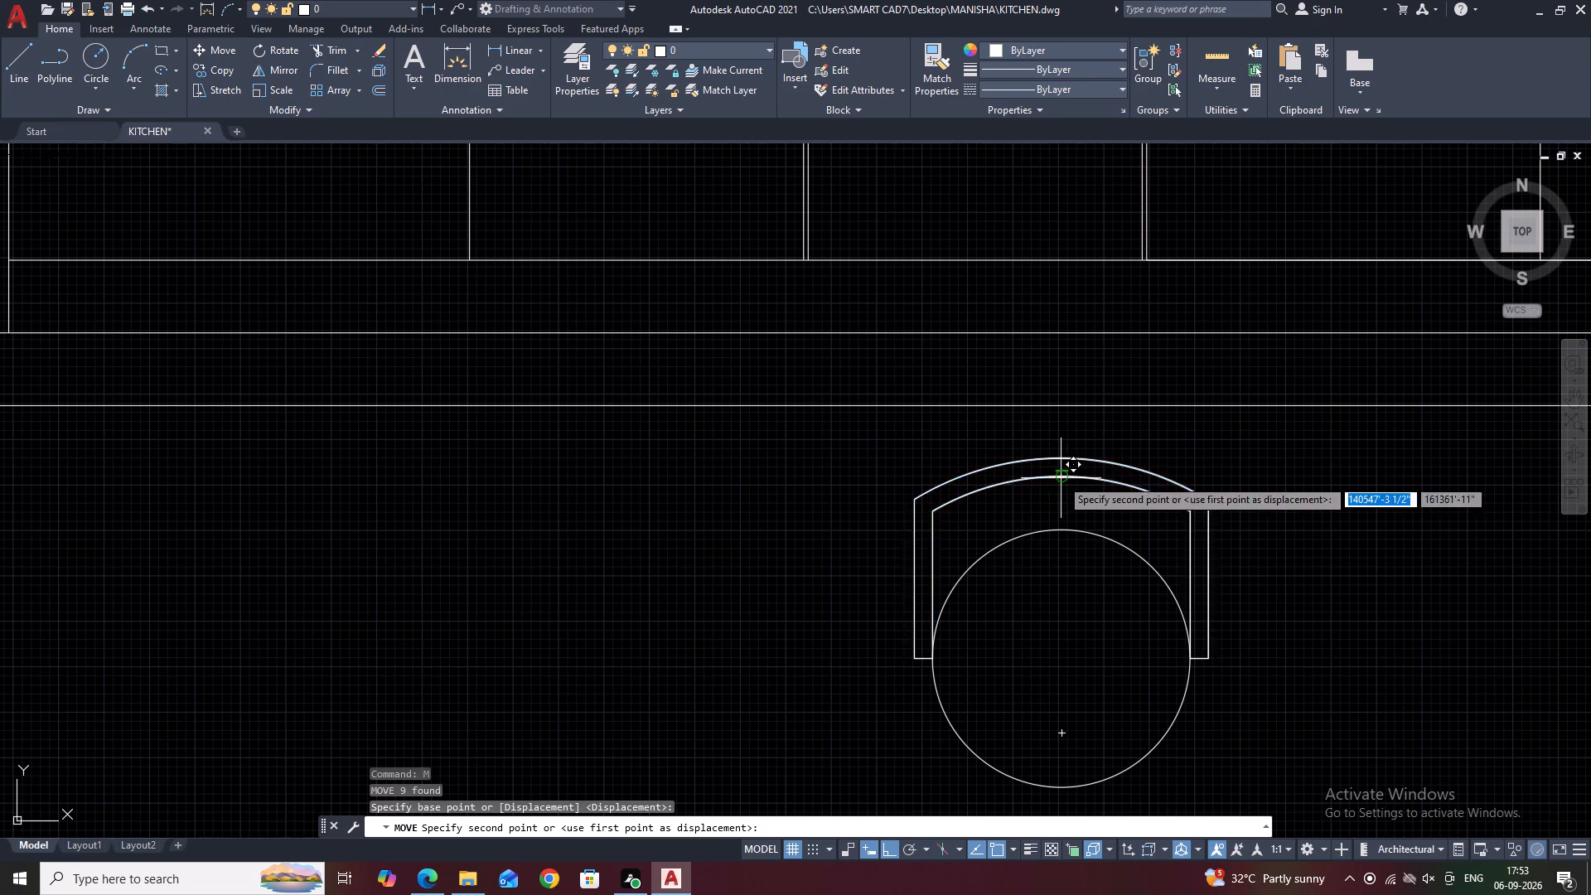
click(1058, 528)
scroll(1056, 518, down, 1)
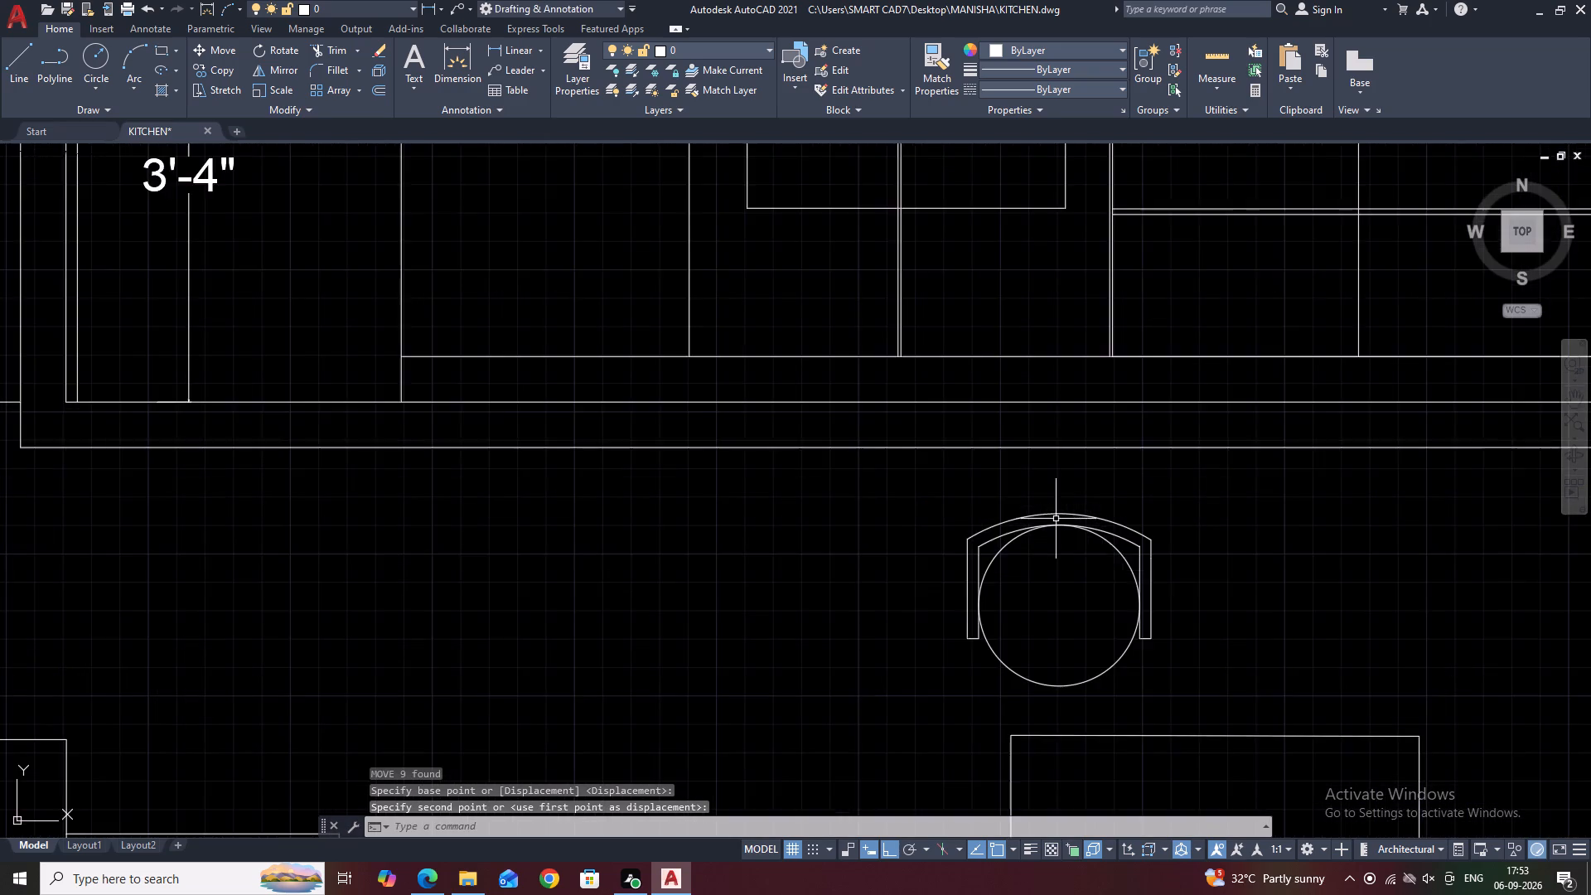
Copy the complete chair symbol horizontally about 1'-7 1/2" to the right, above the sink run's end counter.
middle_drag(1211, 593, 1111, 539)
scroll(1132, 549, down, 1)
scroll(1247, 543, down, 1)
middle_drag(1247, 543, 1131, 534)
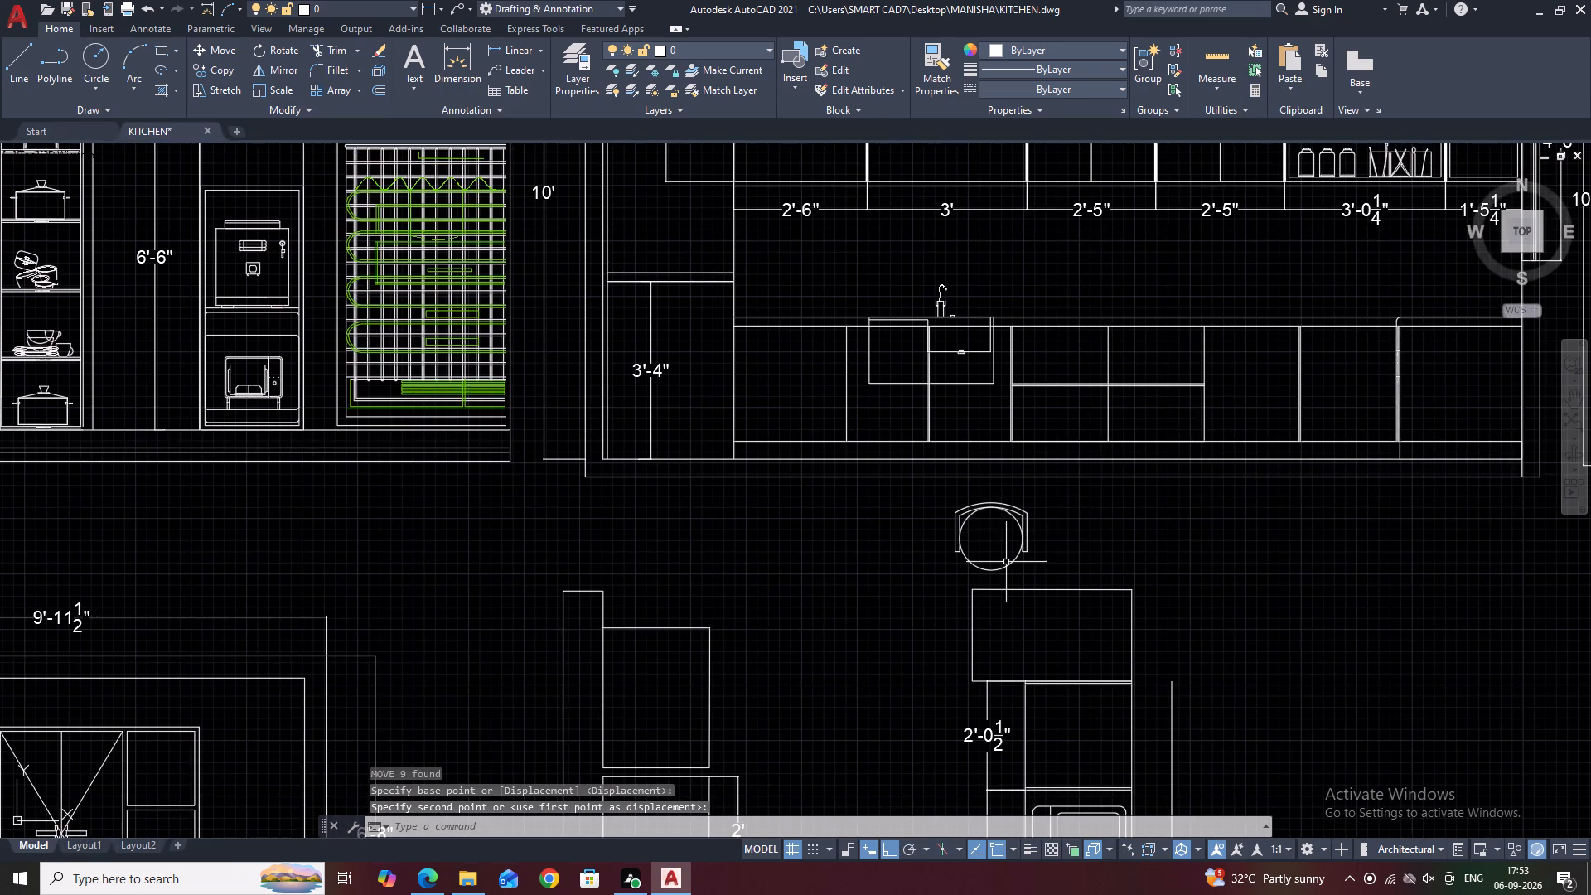
scroll(1006, 564, up, 1)
scroll(1131, 532, down, 1)
middle_drag(1207, 539, 1152, 530)
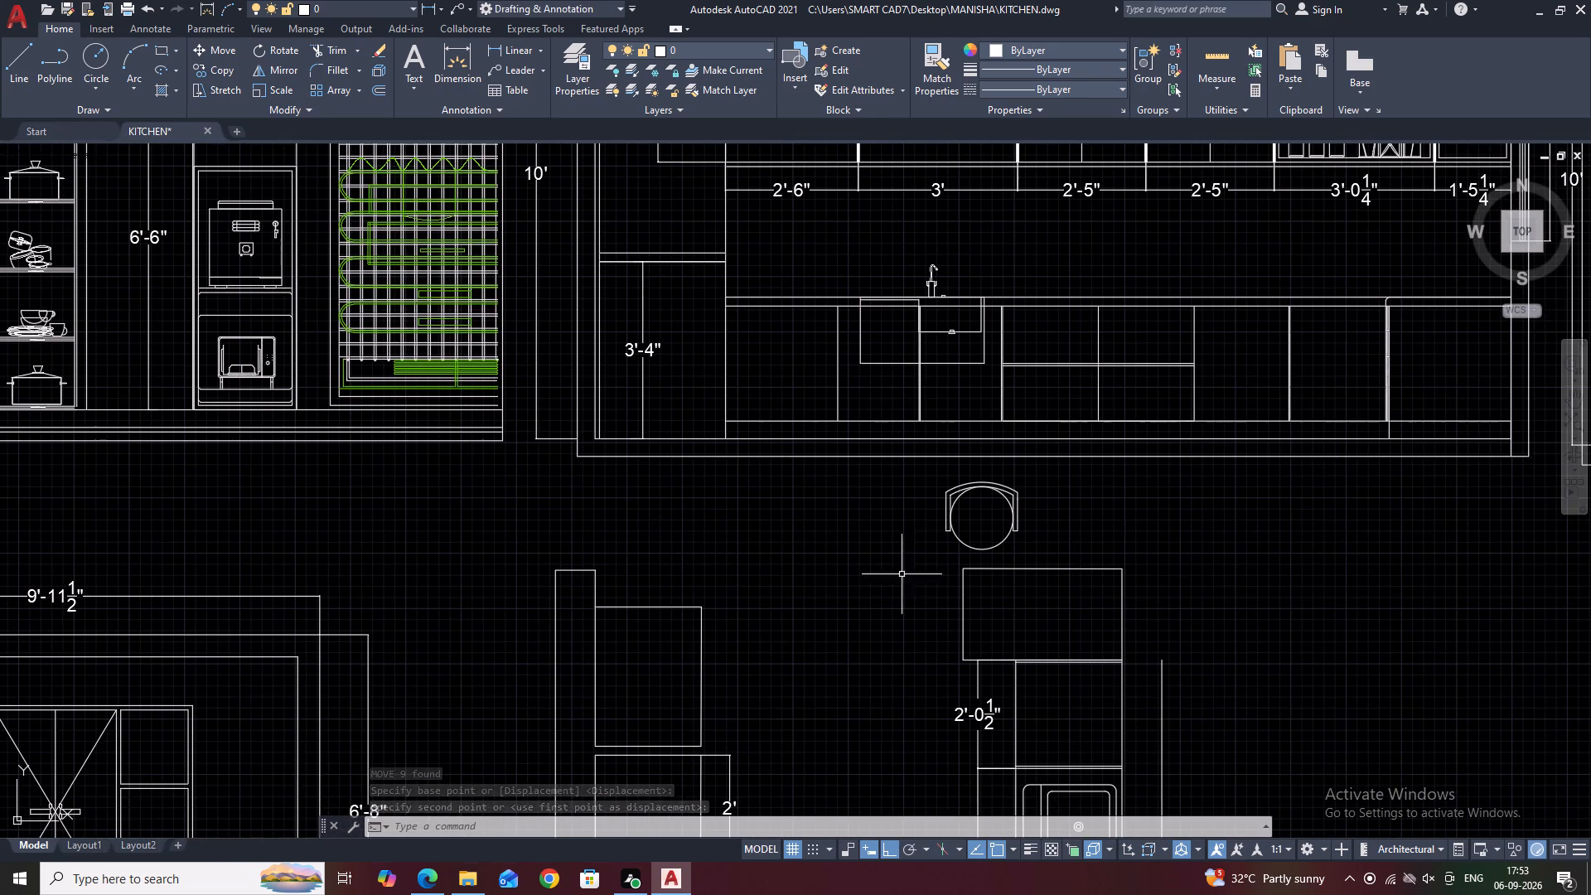
scroll(1002, 591, up, 1)
click(892, 406)
click(1070, 547)
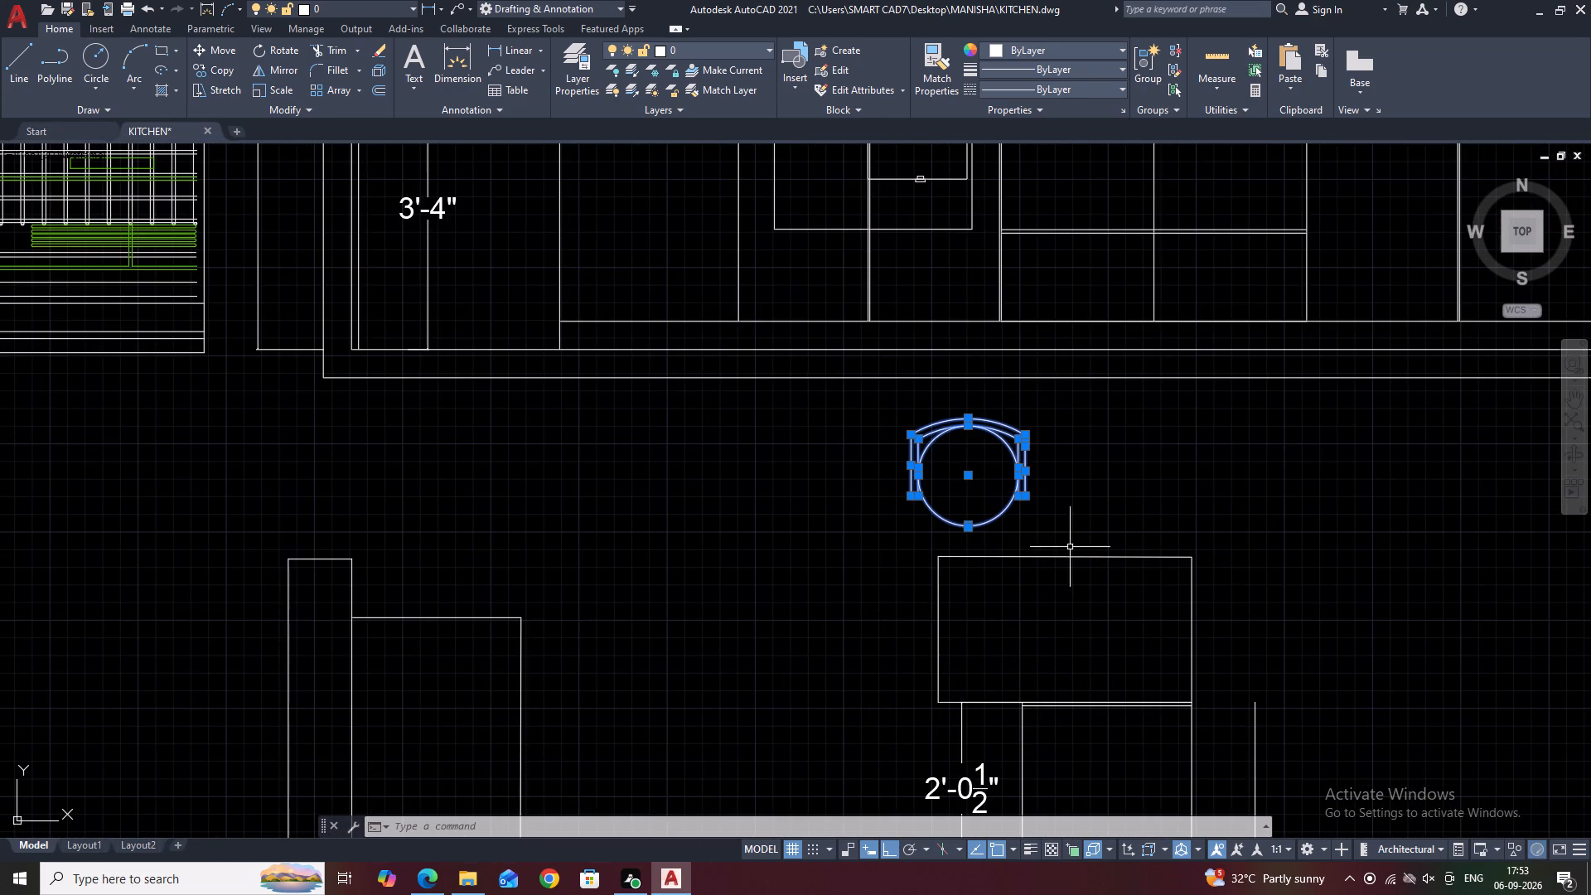
middle_drag(1105, 491, 933, 583)
key(c)
text(O)
key(space)
click(940, 572)
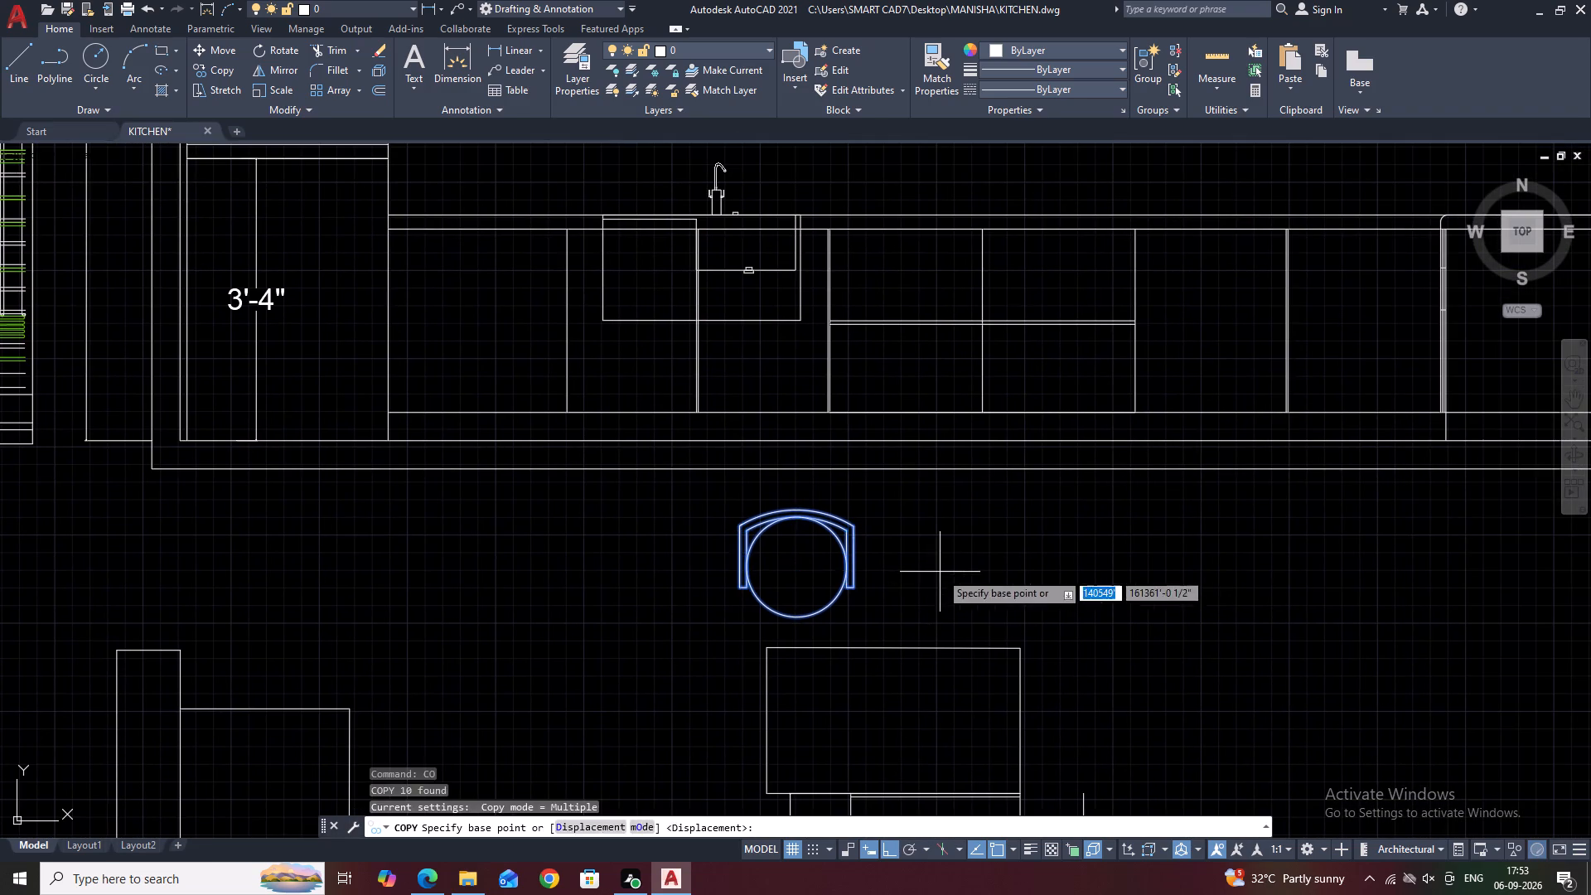
click(1081, 584)
key(Escape)
Examine the counter plan from the two chairs along the sink run to the hob and TENDOM BOX units.
scroll(883, 553, down, 1)
middle_drag(1092, 591, 979, 549)
scroll(1058, 576, down, 1)
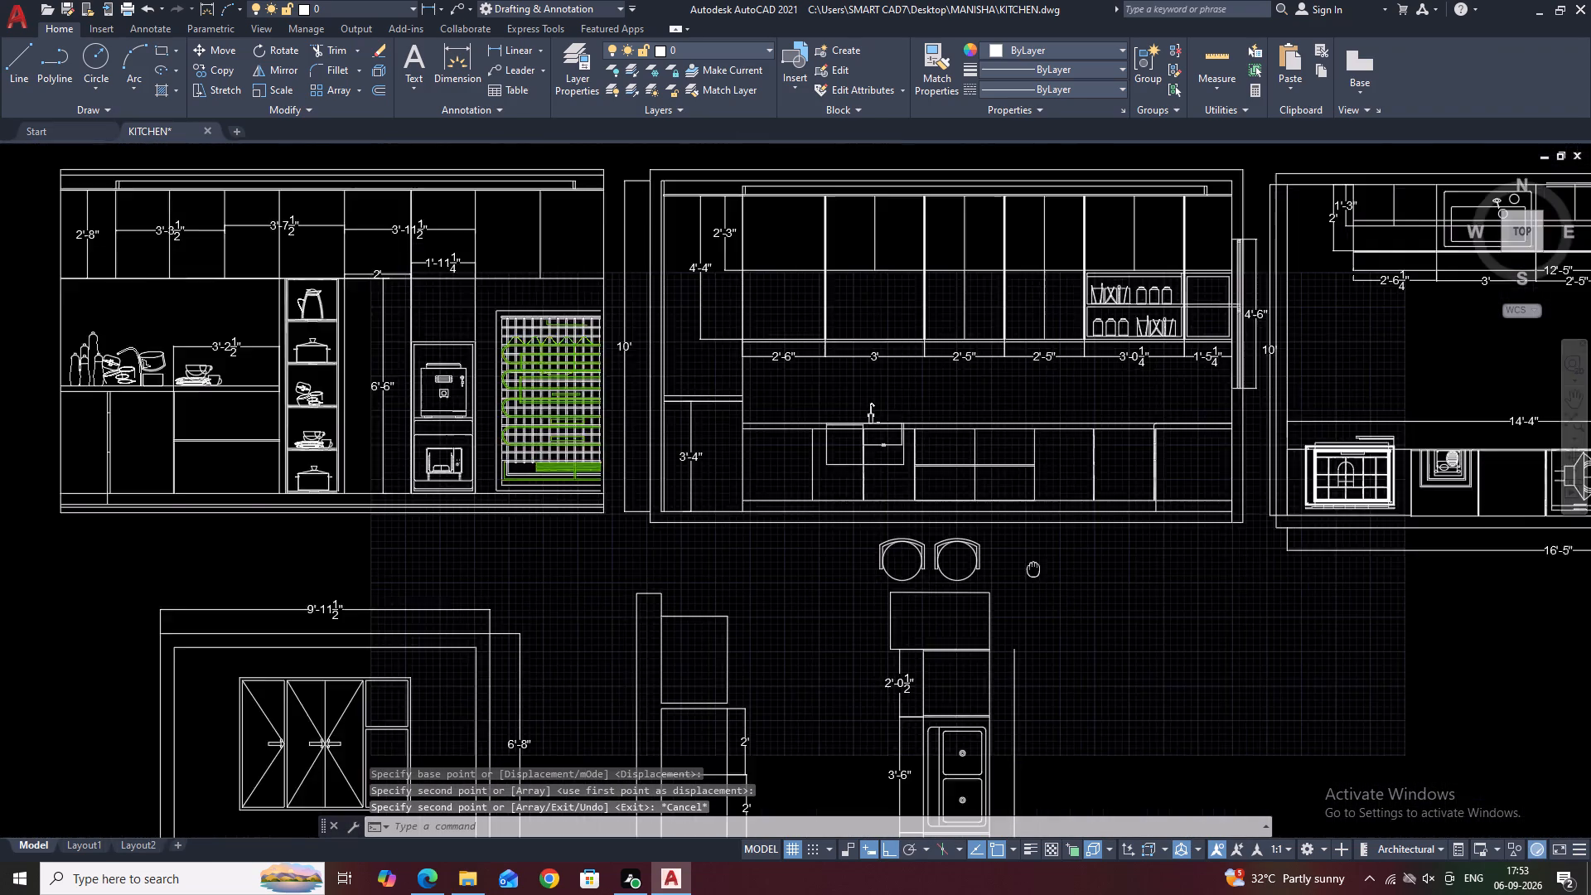
middle_drag(979, 549, 950, 553)
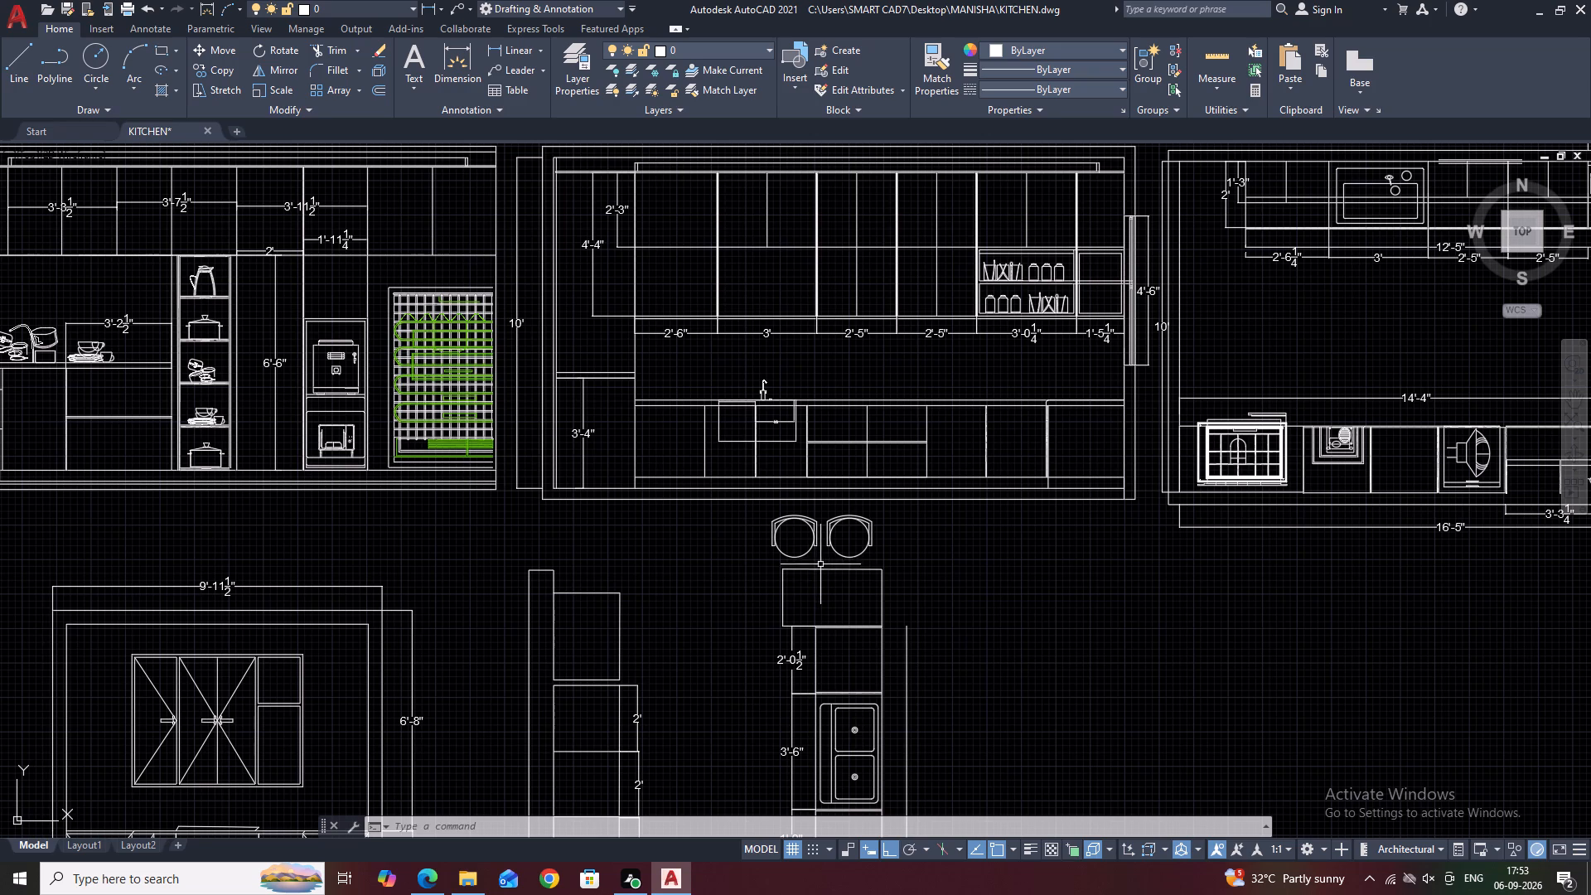
middle_drag(1086, 704, 1092, 708)
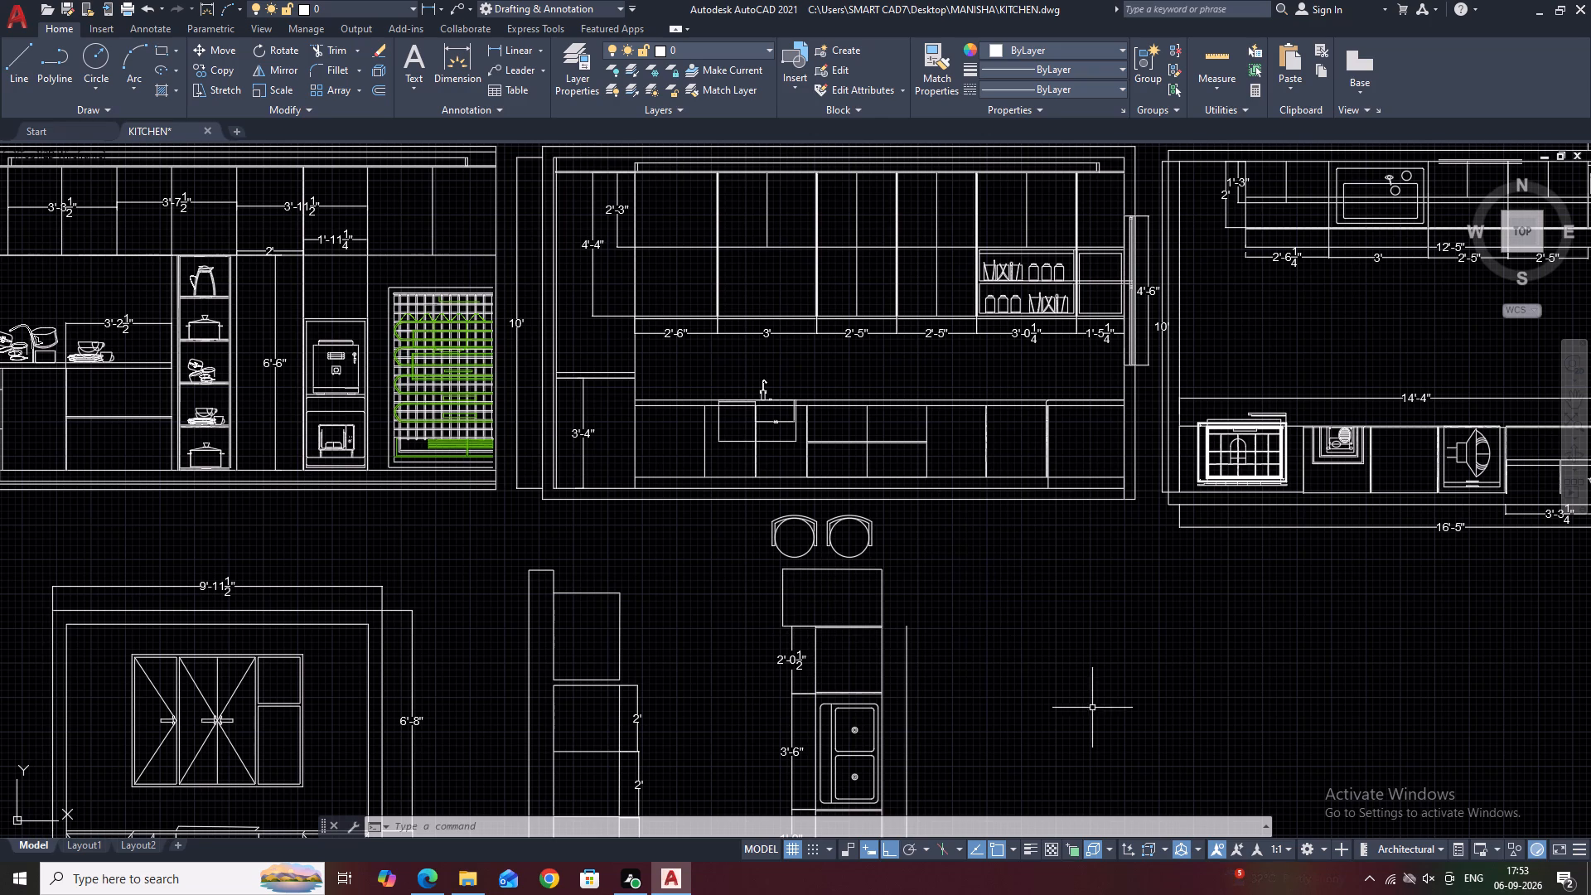
middle_drag(1092, 708, 937, 619)
middle_drag(946, 638, 898, 573)
middle_drag(882, 681, 858, 630)
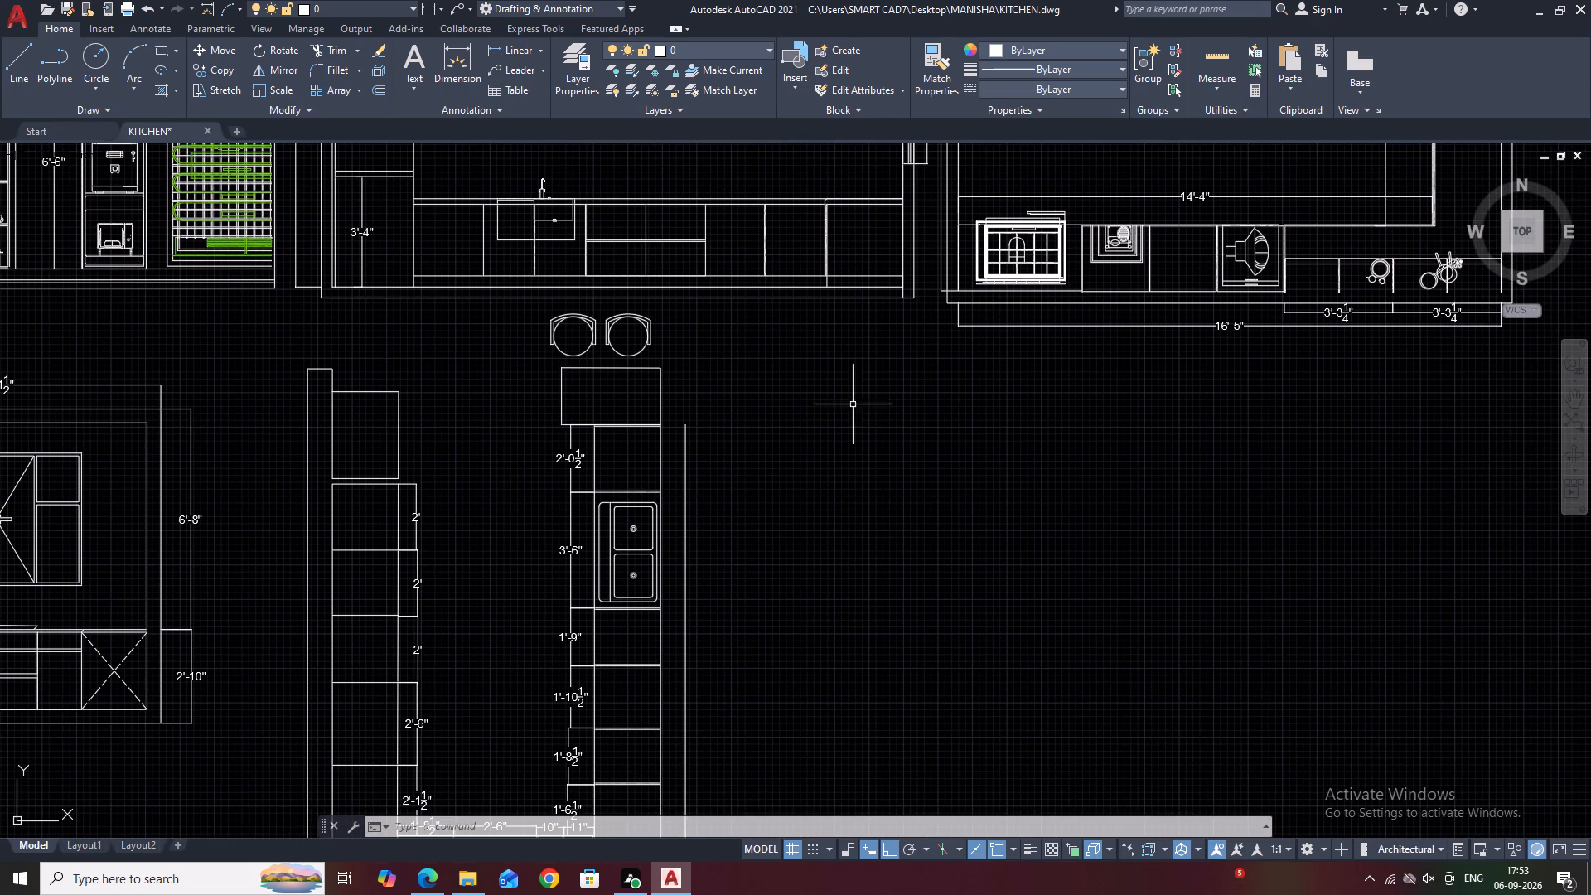
scroll(592, 378, up, 1)
middle_drag(814, 524, 815, 498)
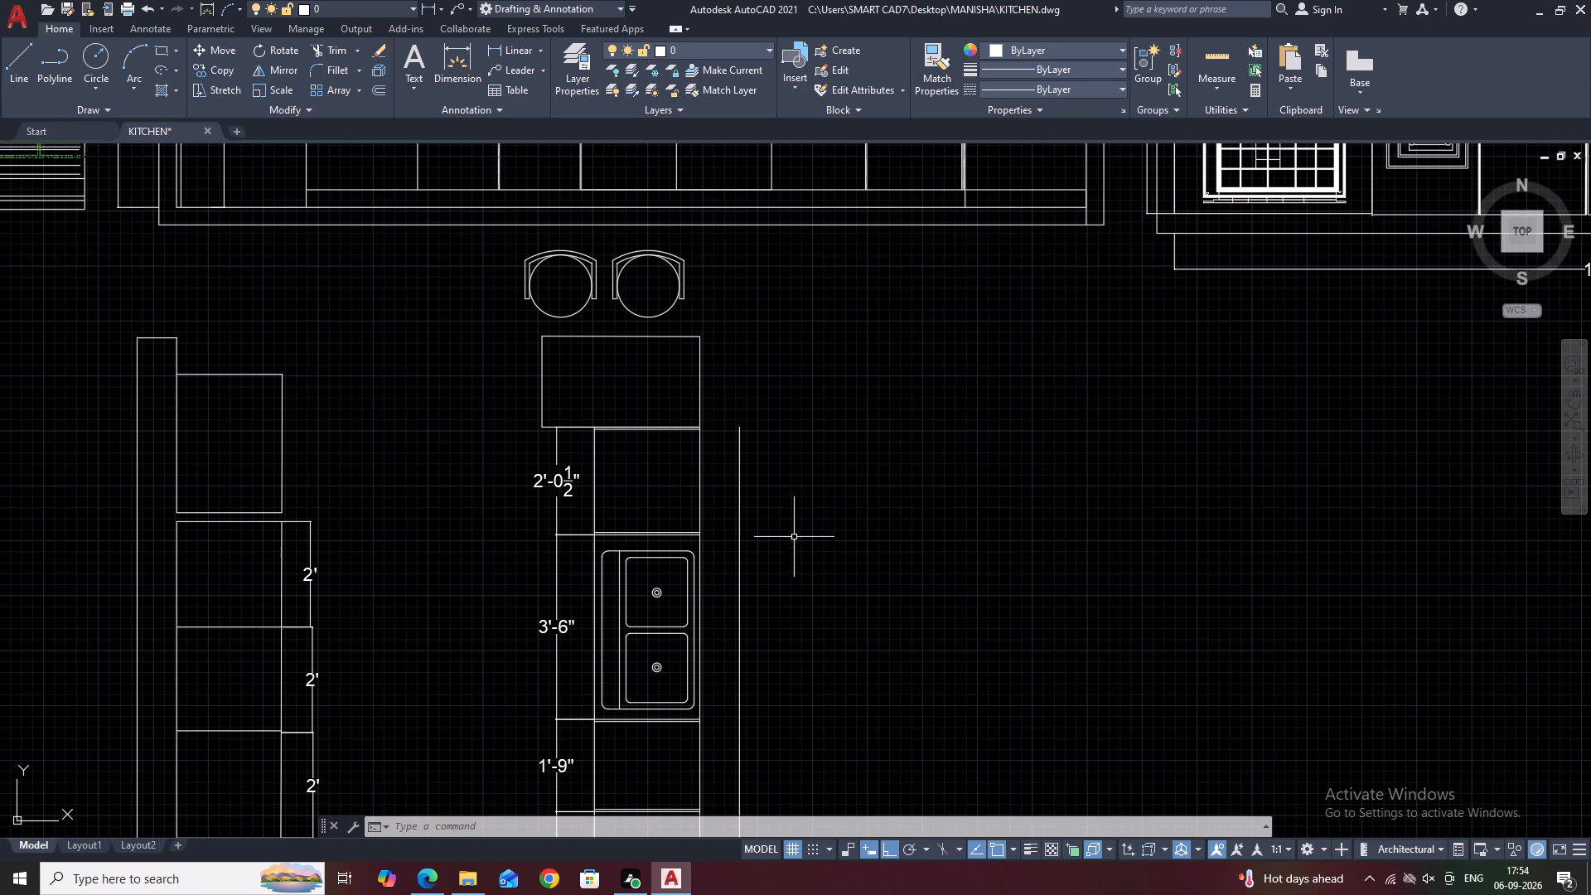
middle_drag(650, 565, 786, 415)
scroll(829, 467, down, 1)
middle_drag(954, 456, 943, 410)
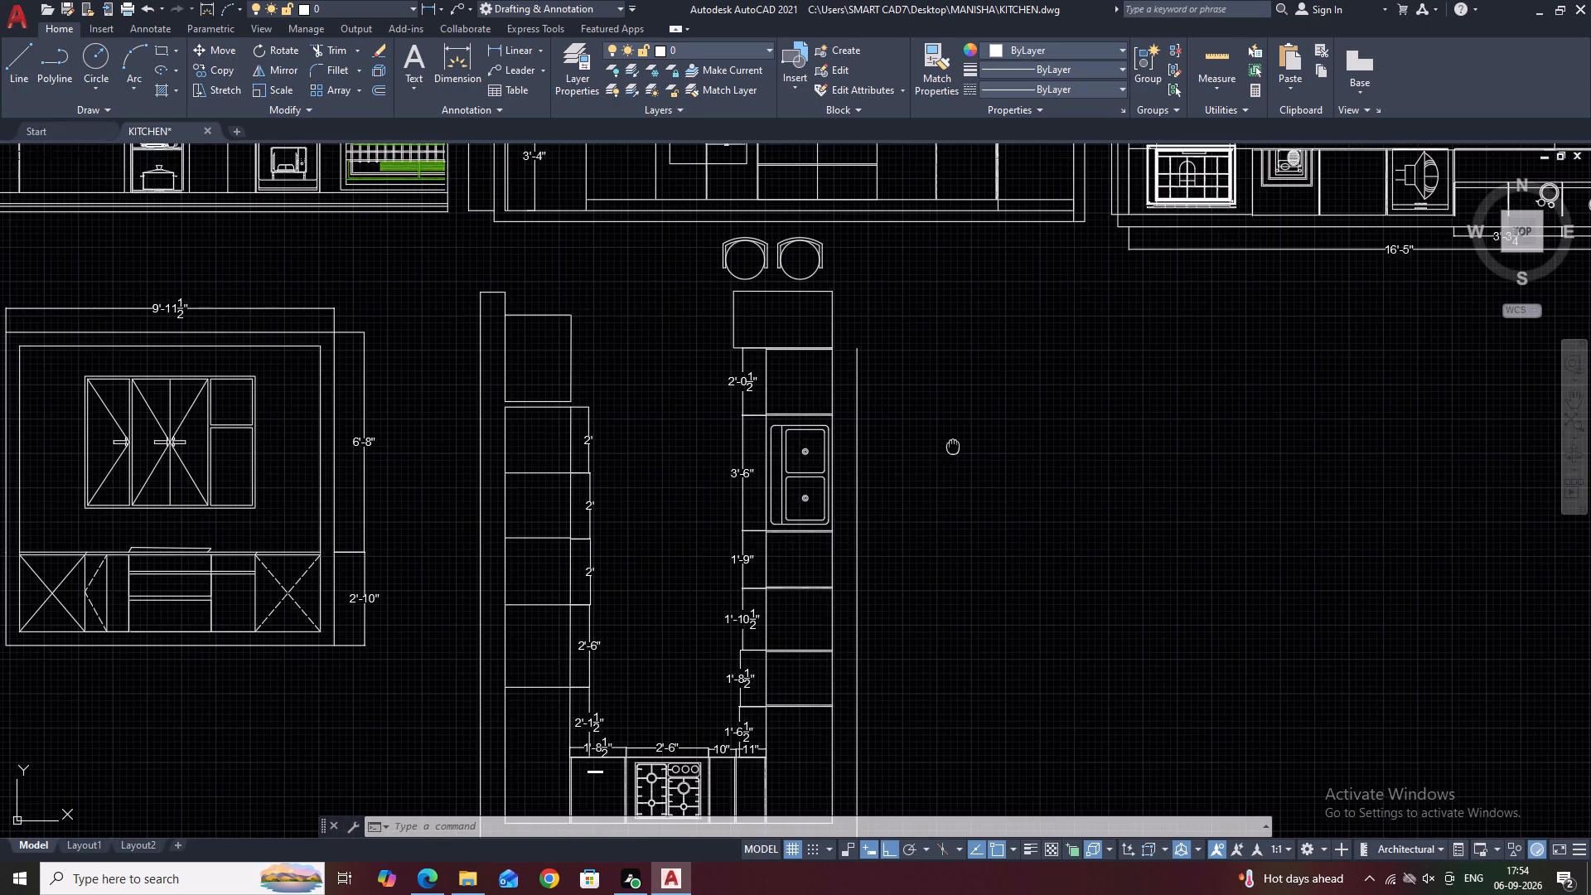
middle_drag(943, 410, 919, 353)
scroll(908, 448, down, 1)
middle_drag(948, 494, 878, 399)
middle_drag(757, 428, 807, 495)
middle_drag(876, 504, 984, 491)
middle_drag(1035, 556, 943, 526)
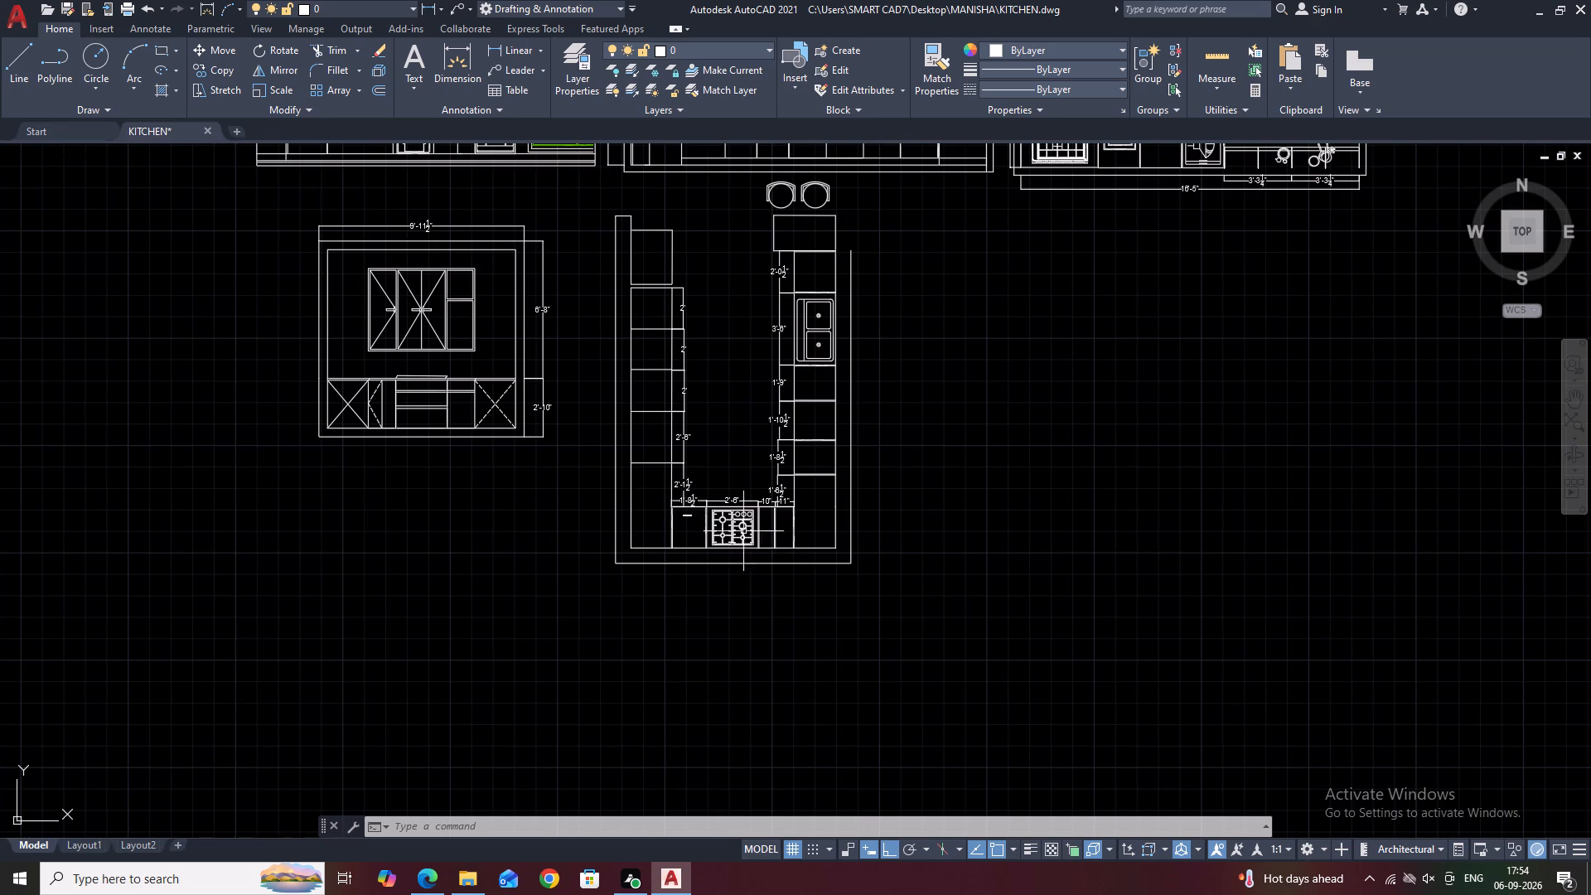
scroll(734, 534, up, 4)
middle_drag(679, 517, 810, 474)
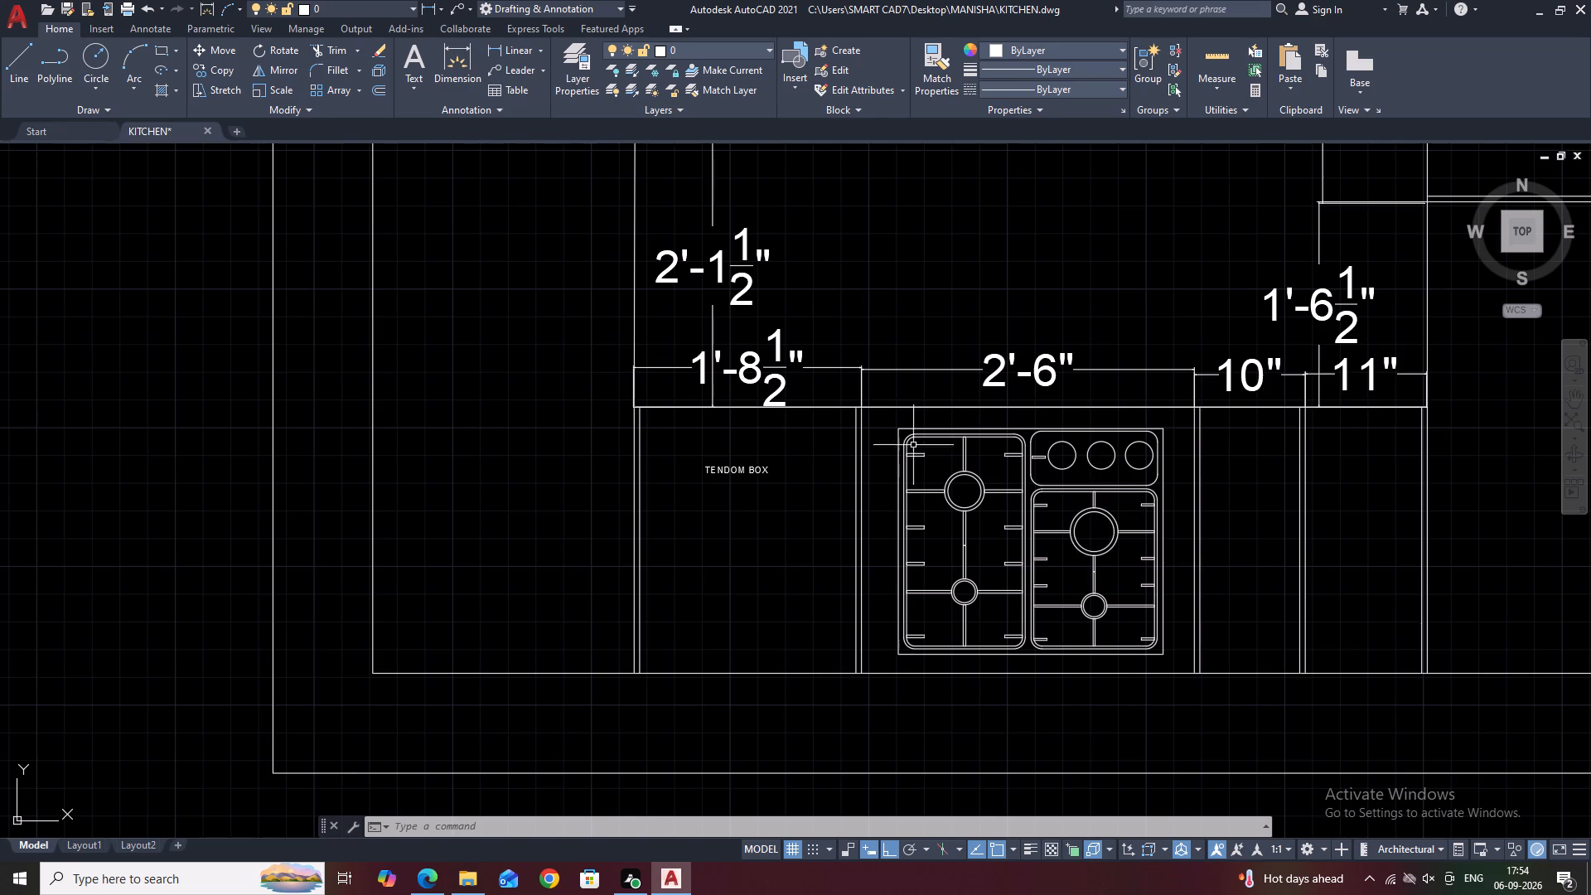
Scale up the TENDOM BOX label slightly inside the 1'-8 1/2" unit beside the hob.
scroll(900, 466, down, 1)
middle_drag(1267, 468, 1105, 454)
scroll(718, 472, up, 2)
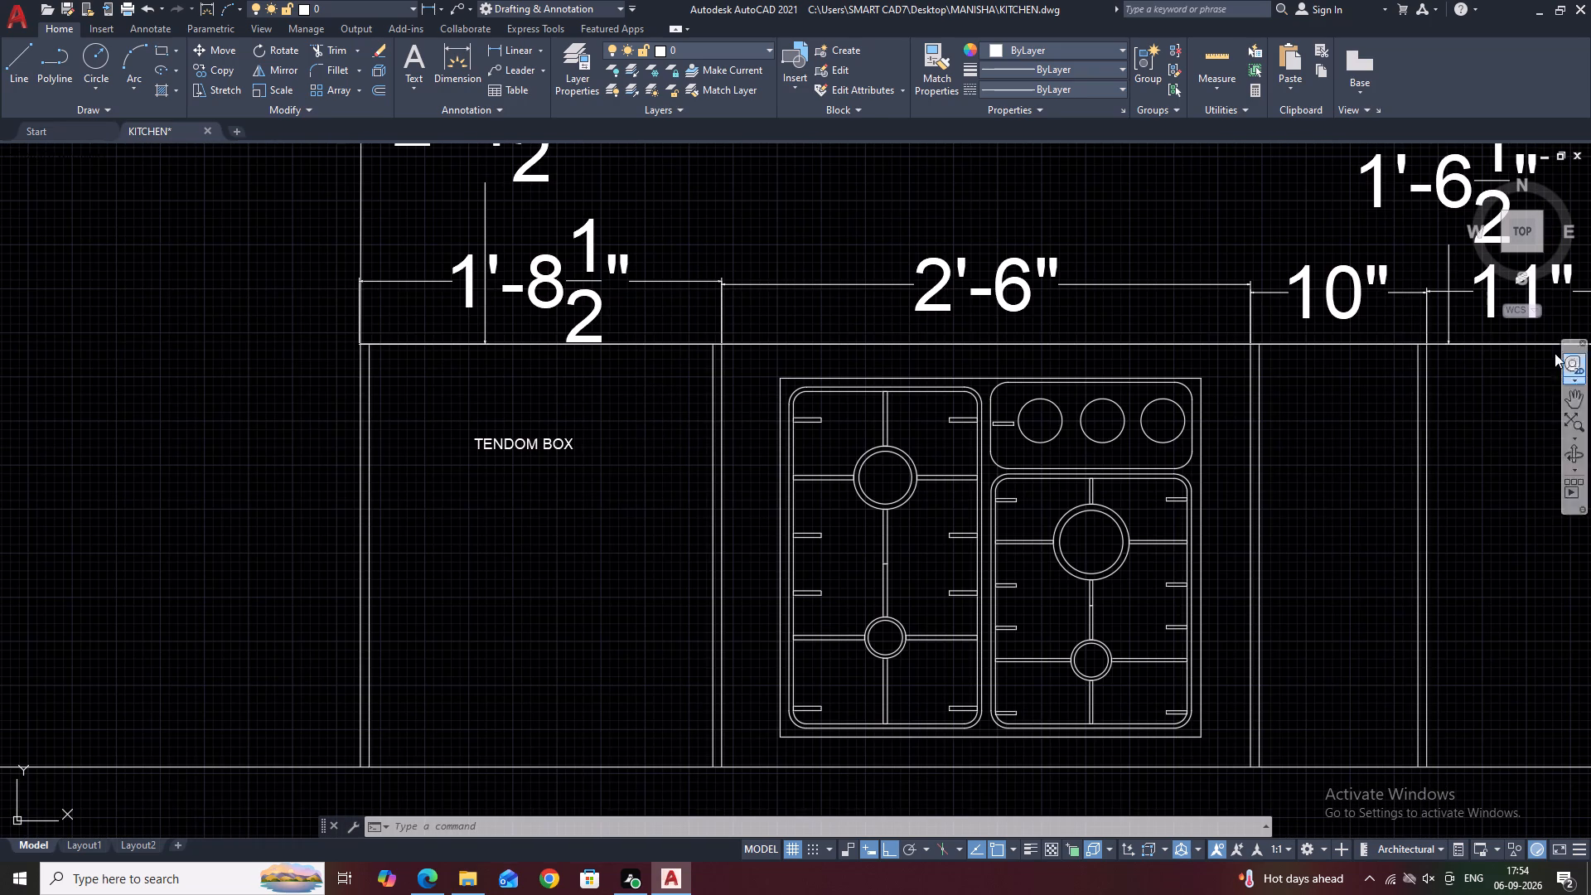
middle_drag(457, 492, 631, 476)
scroll(664, 451, up, 1)
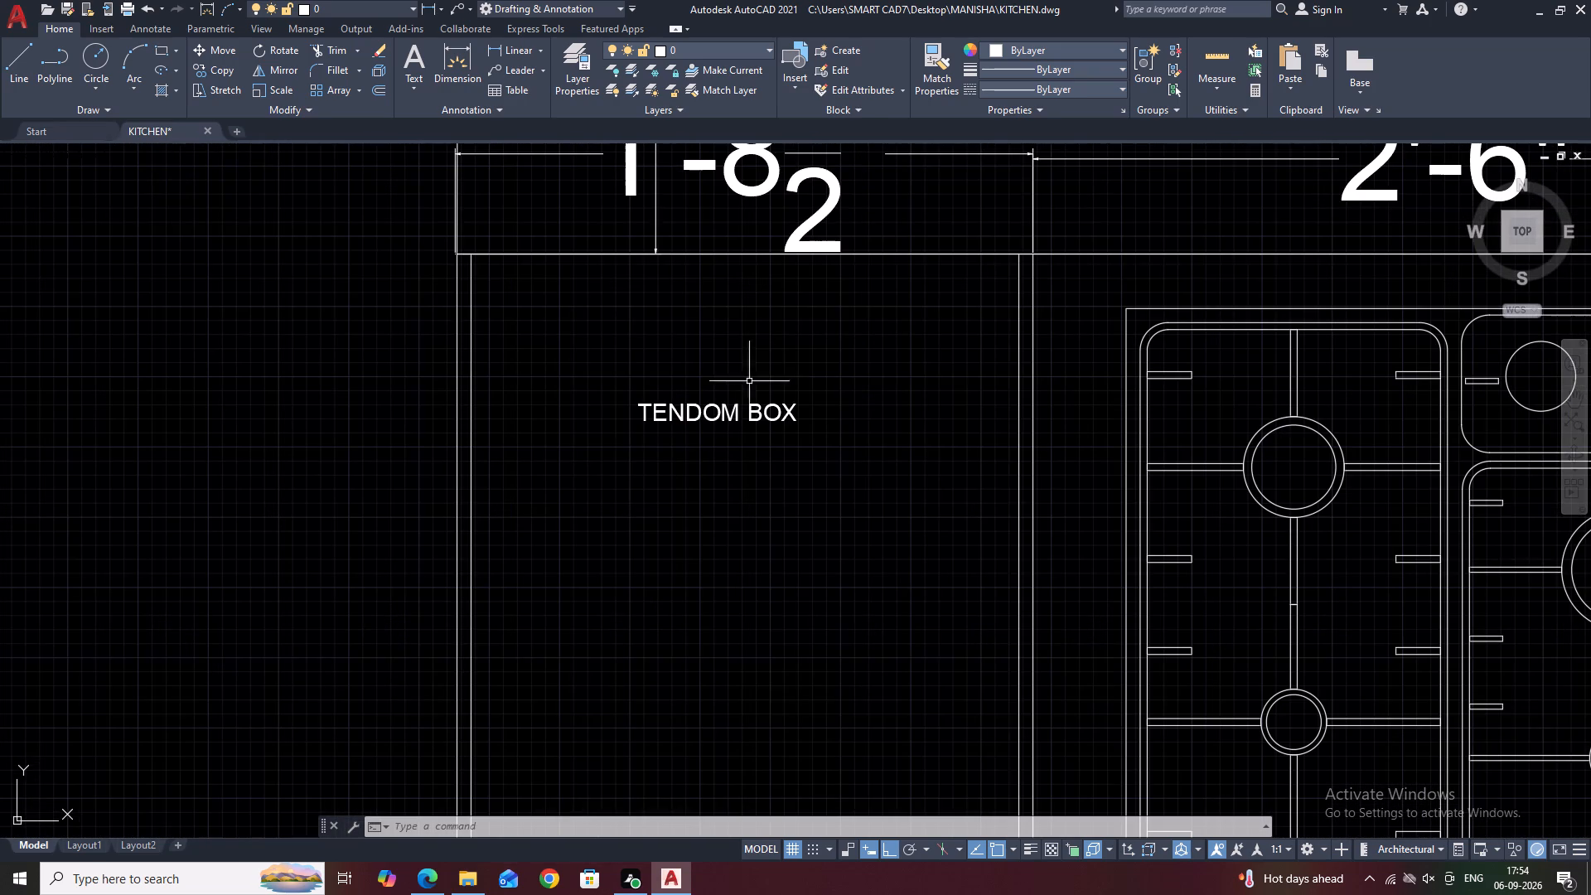
drag(767, 372, 767, 386)
drag(746, 467, 752, 481)
middle_drag(742, 447, 756, 539)
text(SC)
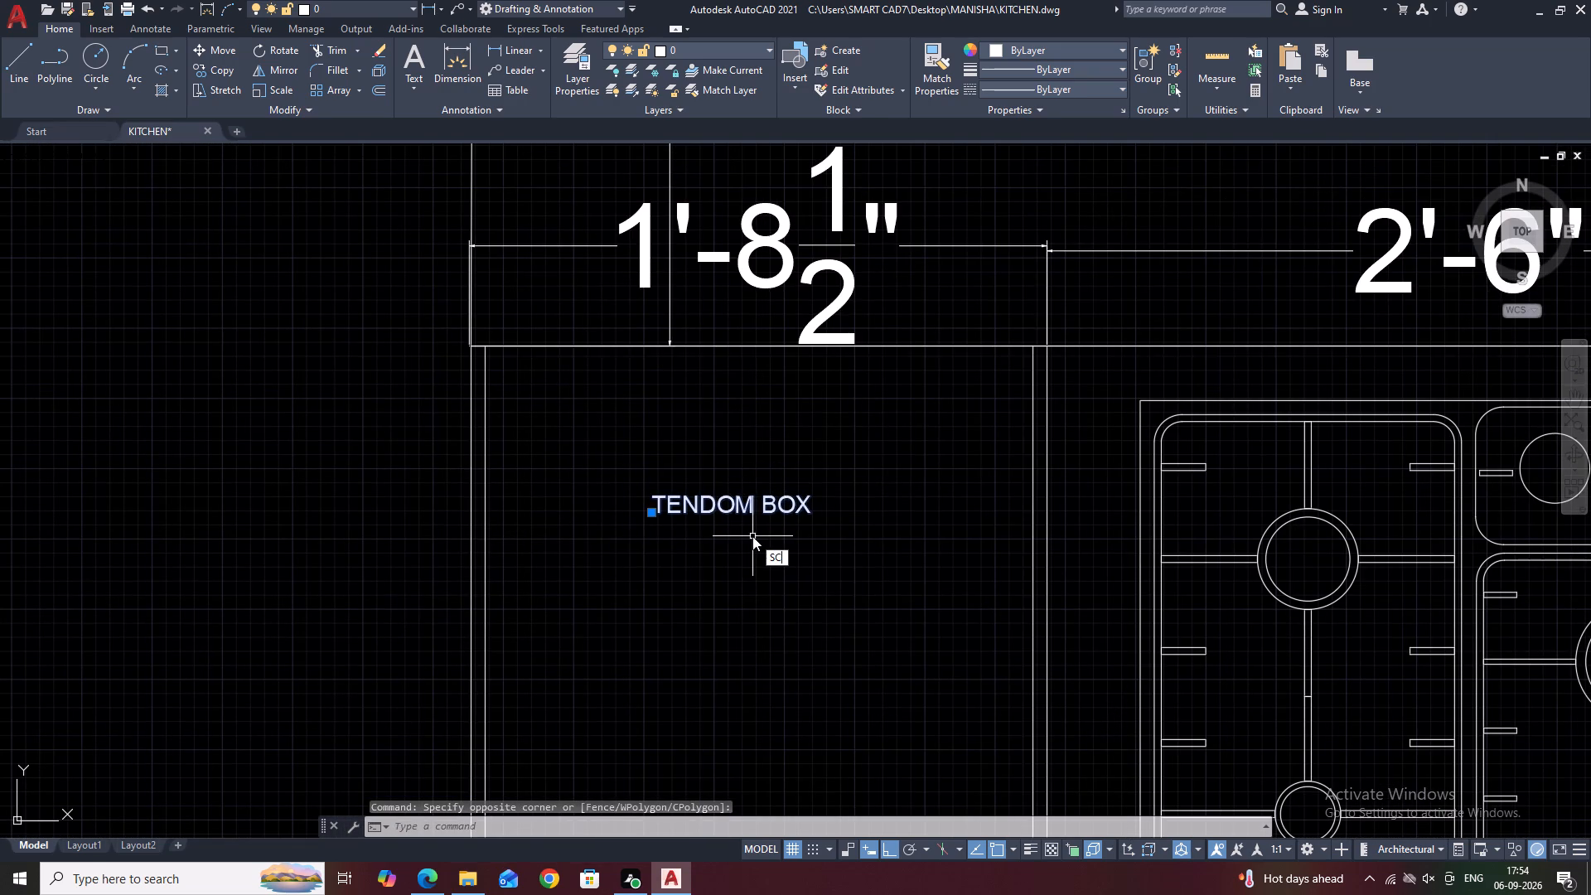
key(space)
drag(650, 472, 656, 482)
click(800, 580)
scroll(775, 472, down, 1)
middle_drag(882, 542, 862, 467)
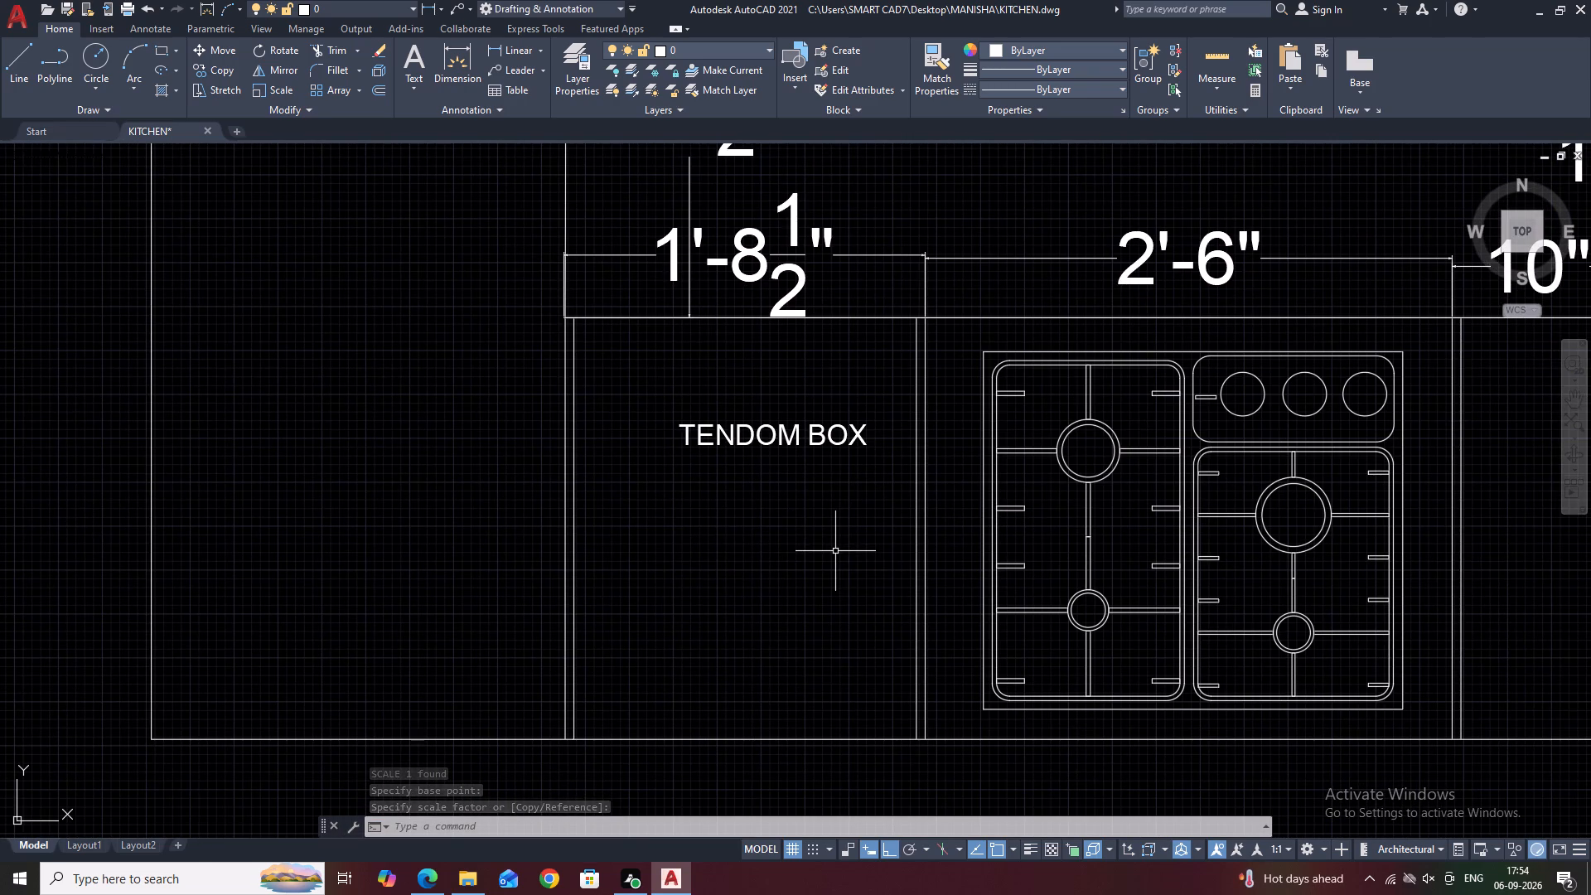
Scale the TENDOM BOX label up again to nearly the width between the unit's side panels.
middle_drag(807, 408, 747, 394)
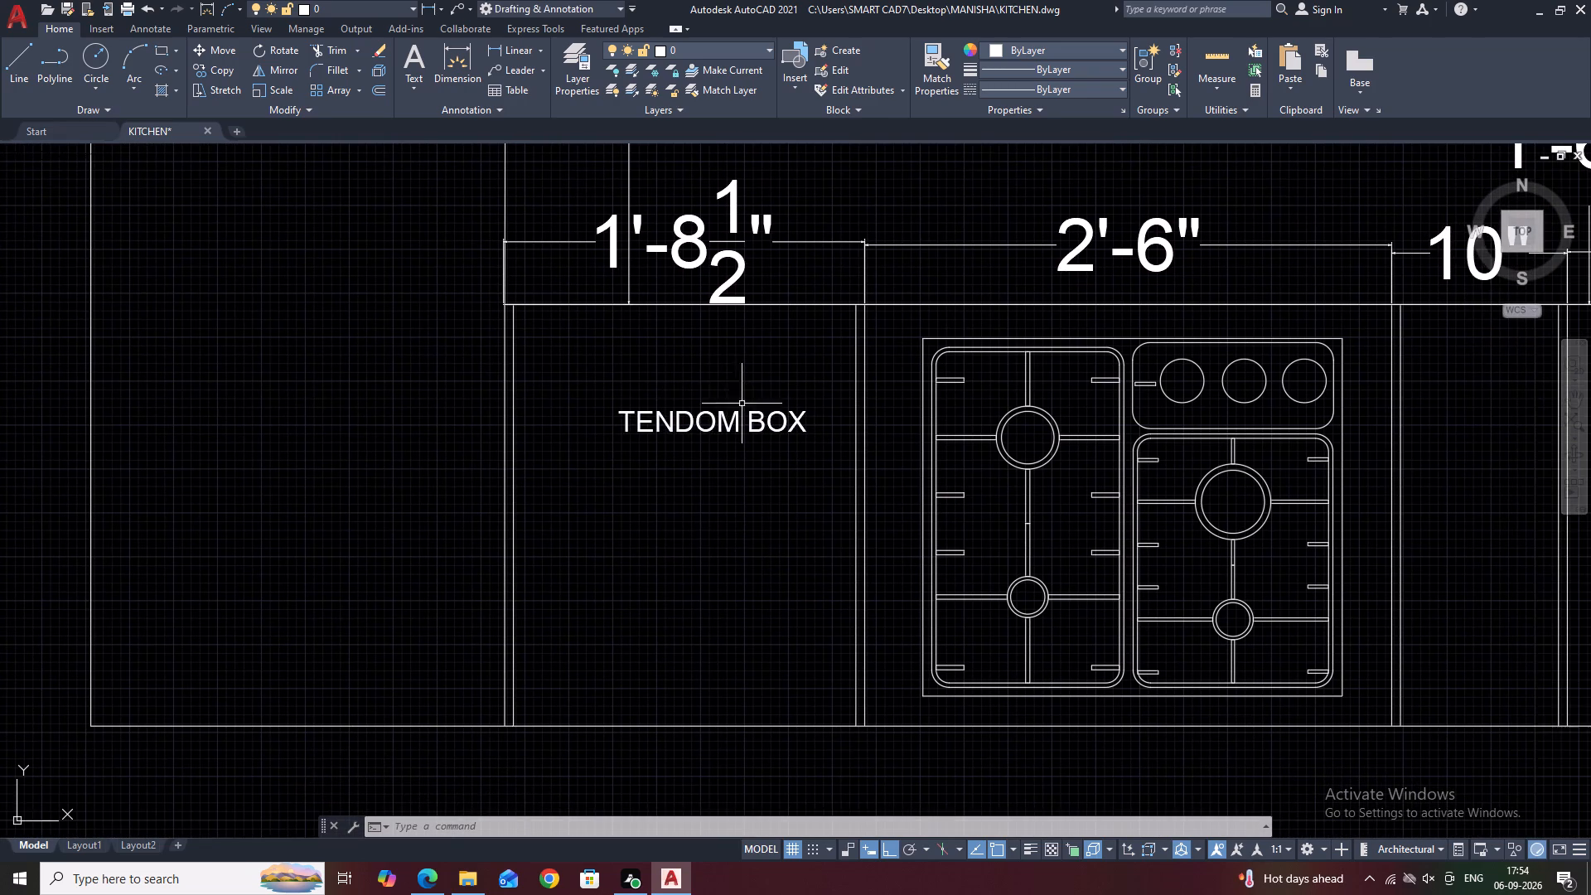
click(804, 425)
click(724, 366)
click(654, 435)
middle_drag(684, 418, 699, 443)
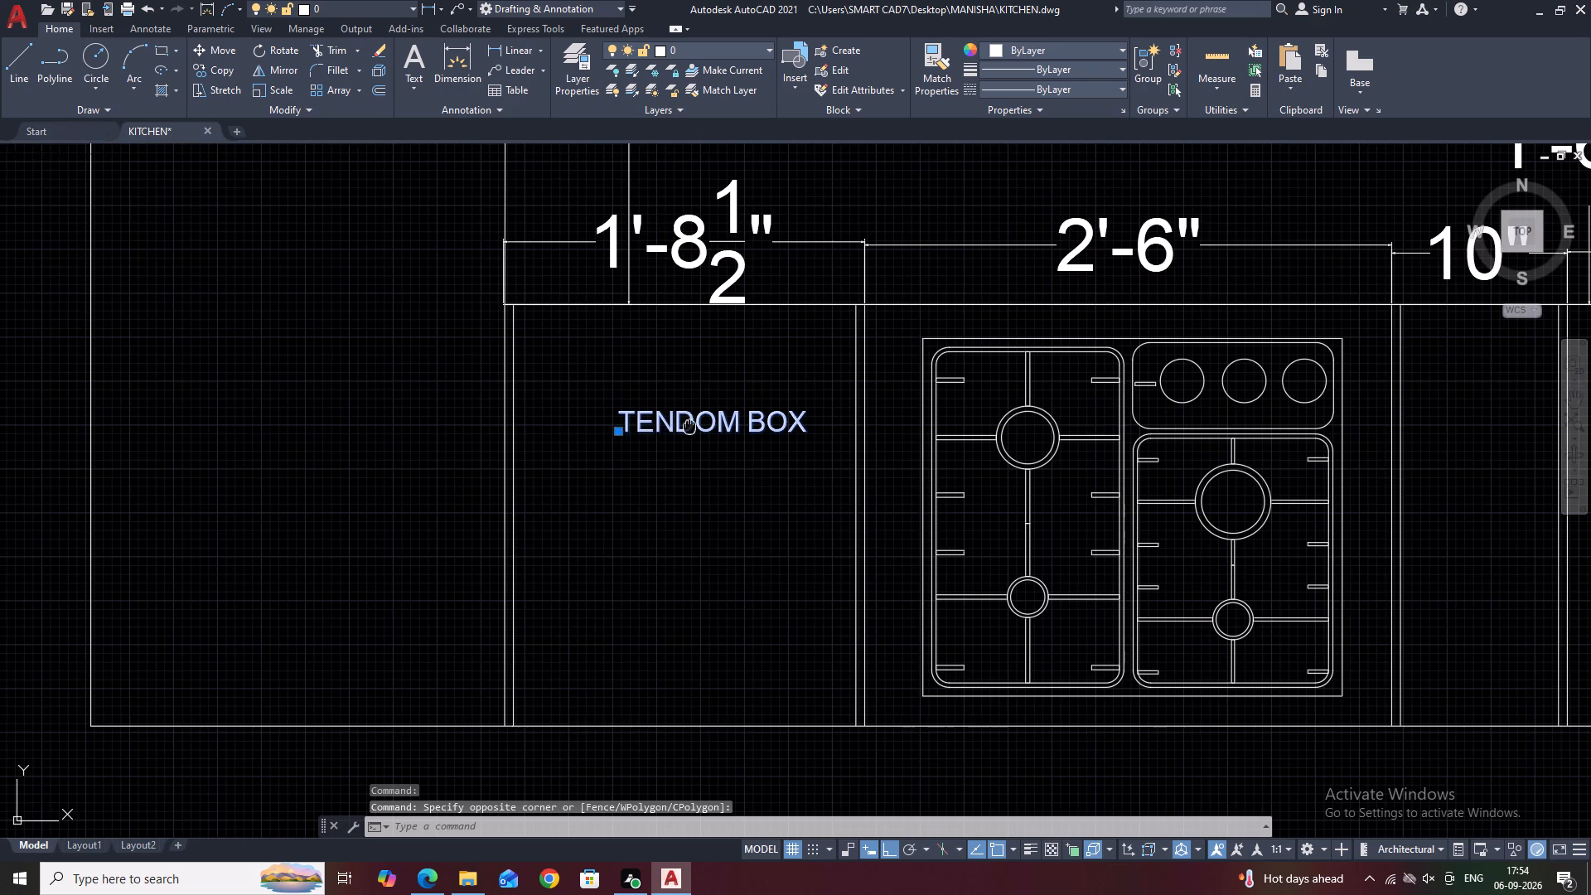
middle_drag(699, 443, 735, 509)
key(s)
key(c)
key(space)
click(708, 473)
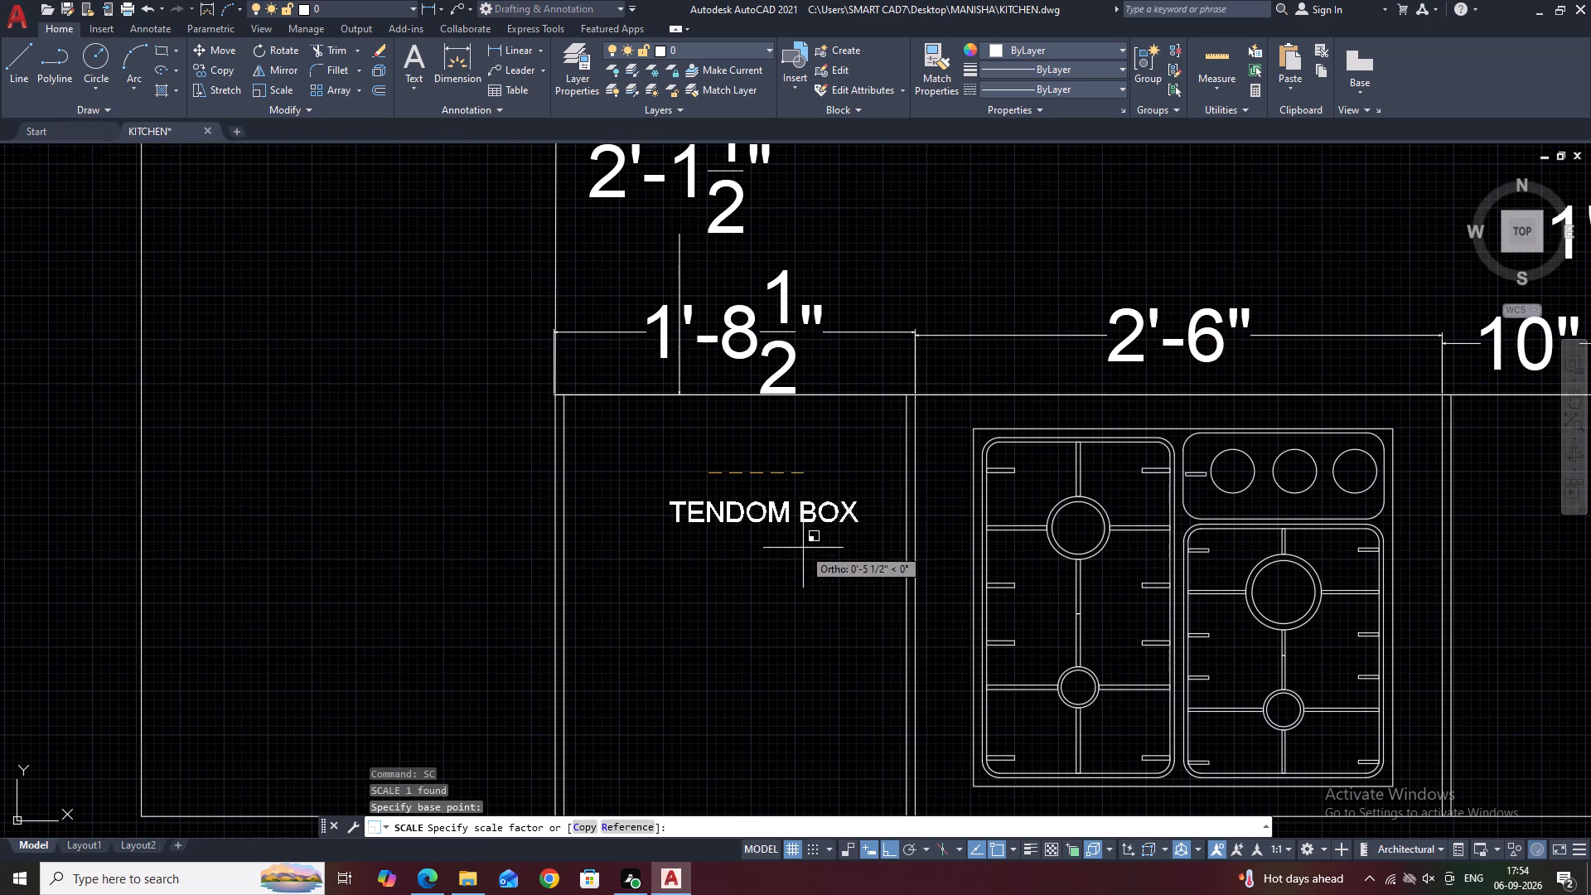
click(832, 614)
Move the enlarged TENDOM BOX label straight up to just below the unit's top edge.
drag(831, 568, 721, 466)
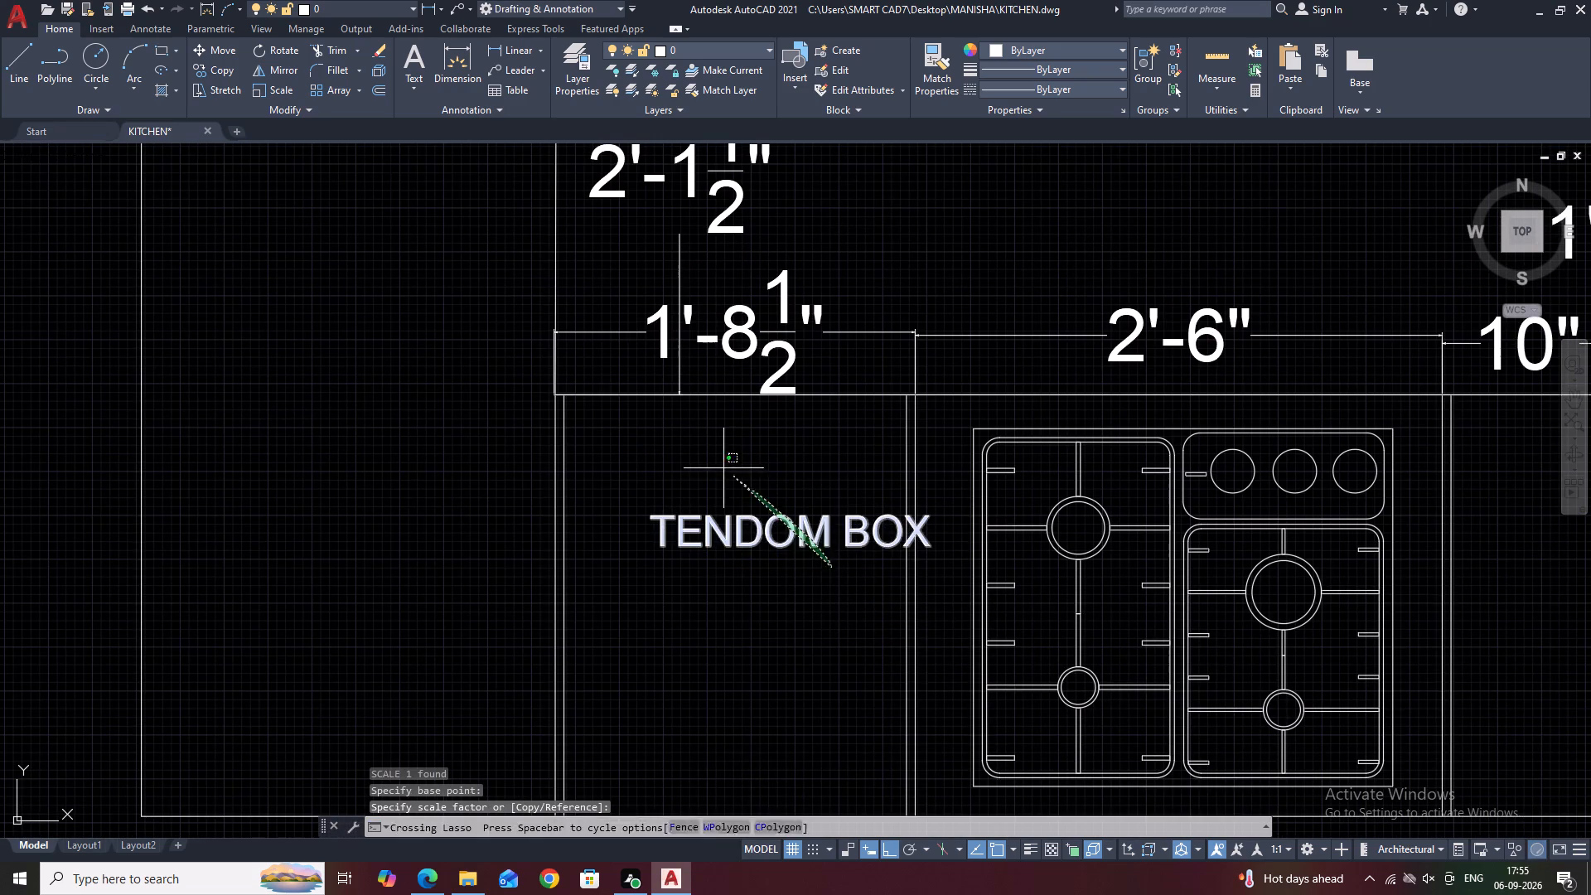
drag(721, 466, 718, 464)
key(m)
key(space)
click(720, 516)
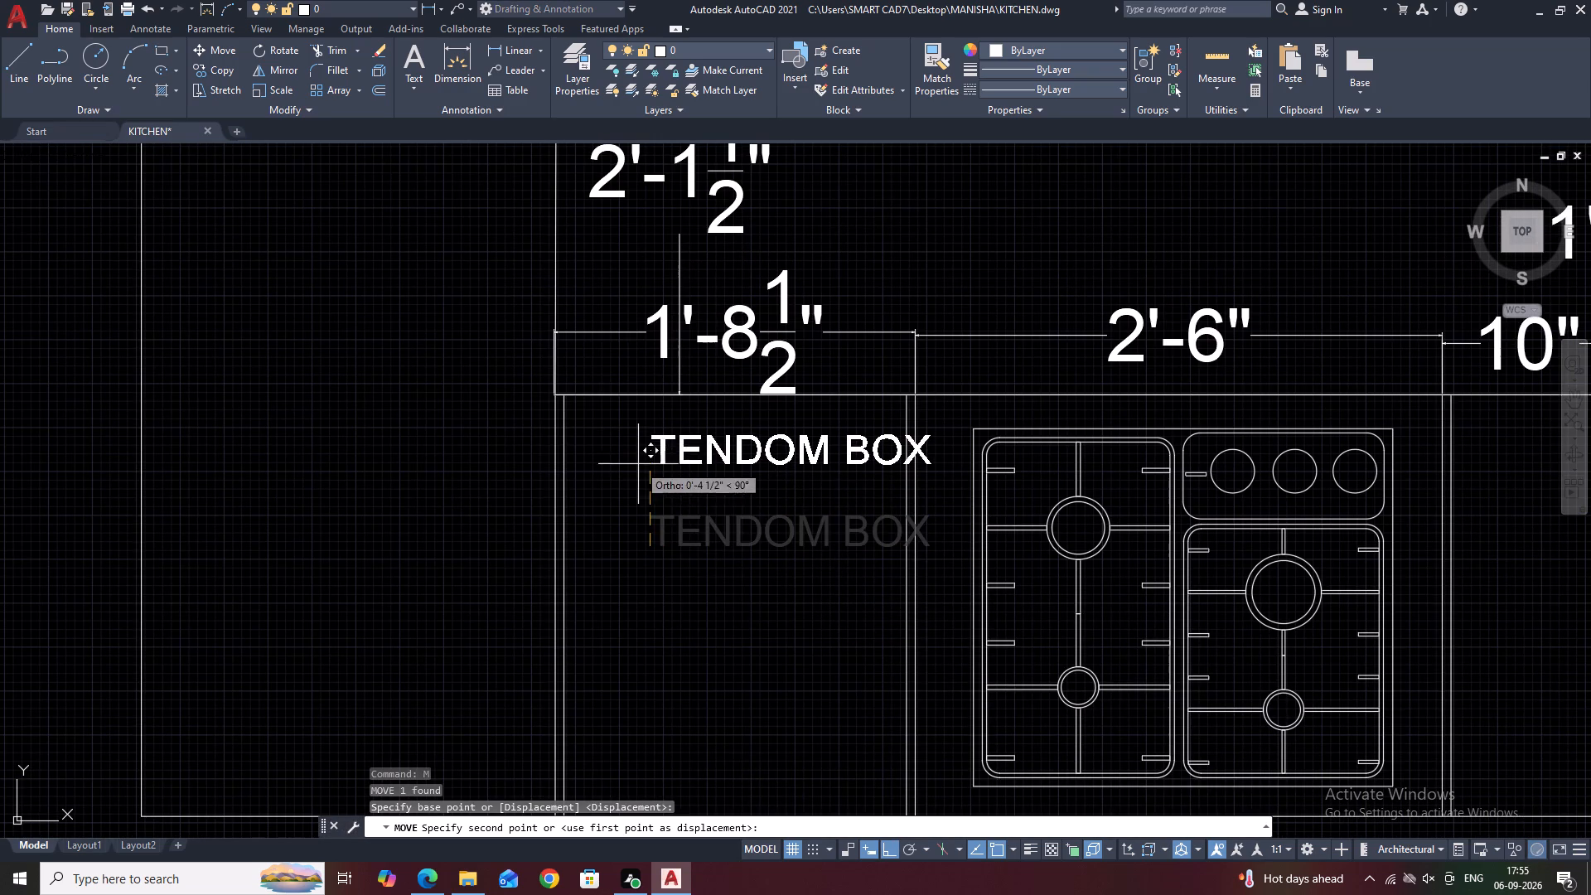
click(629, 464)
Turn off Ortho and shift the TENDOM BOX label sideways to centre it between the unit's side panels.
click(715, 471)
click(669, 436)
middle_drag(704, 509, 730, 575)
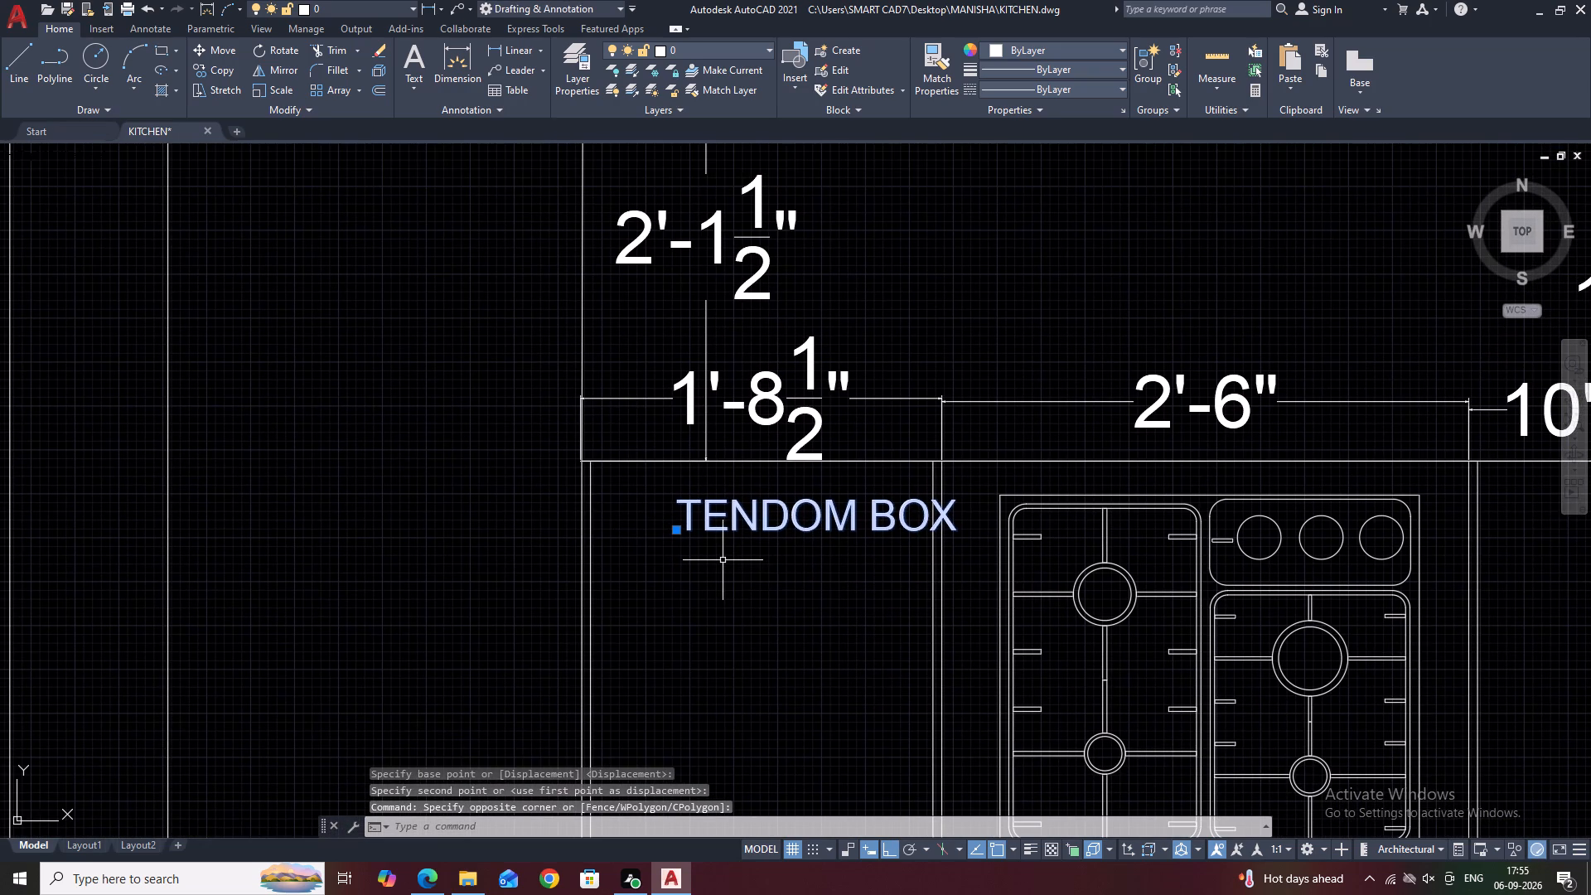
key(F8)
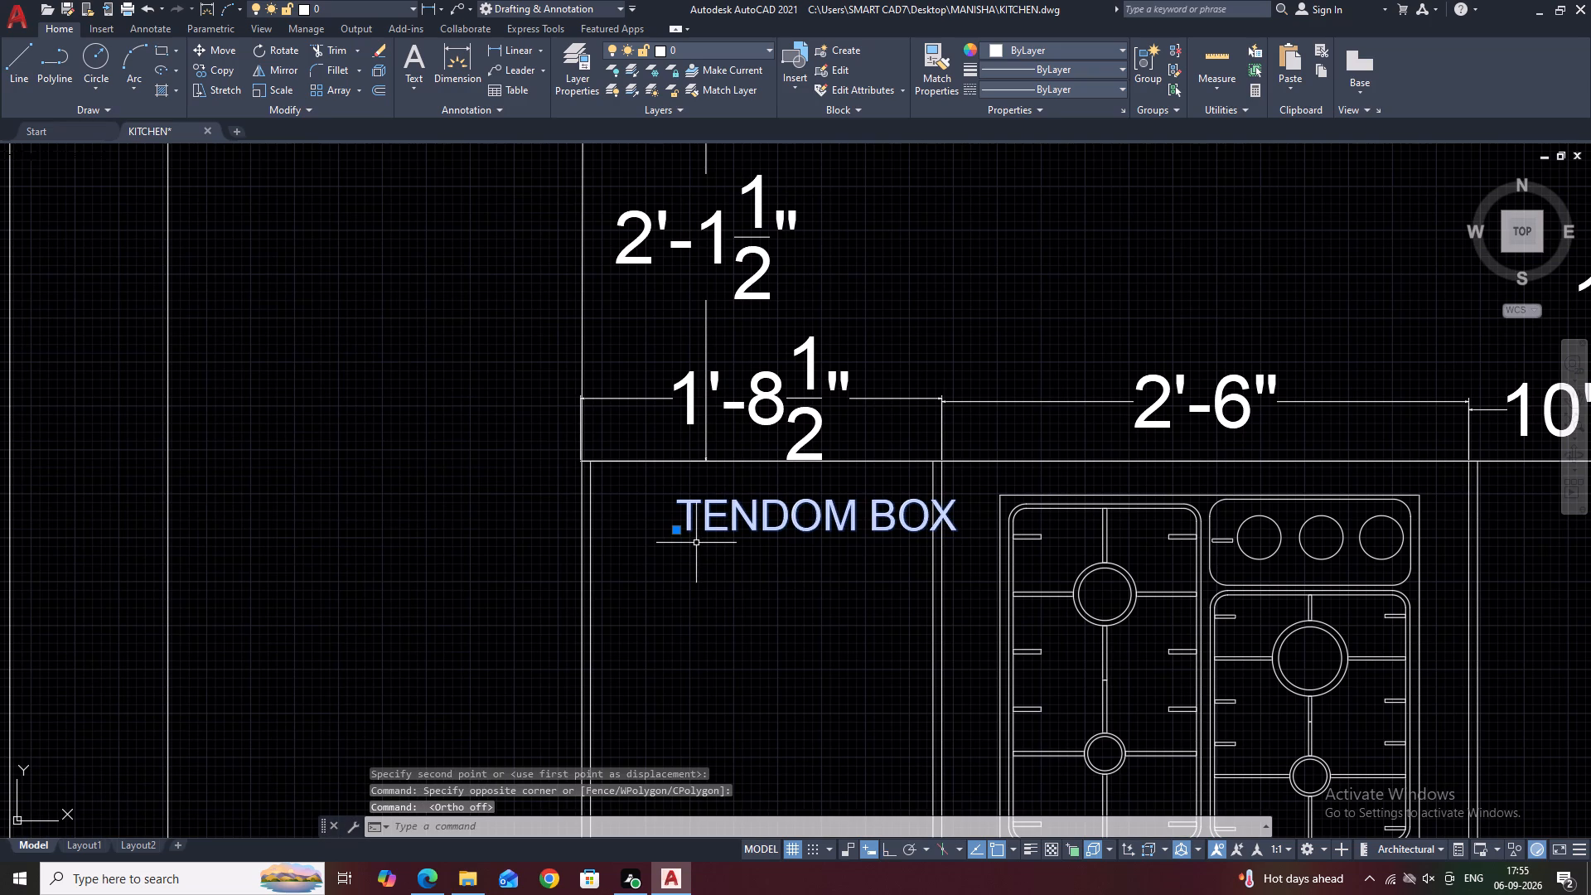
key(Escape)
click(729, 508)
click(689, 539)
text(M)
key(space)
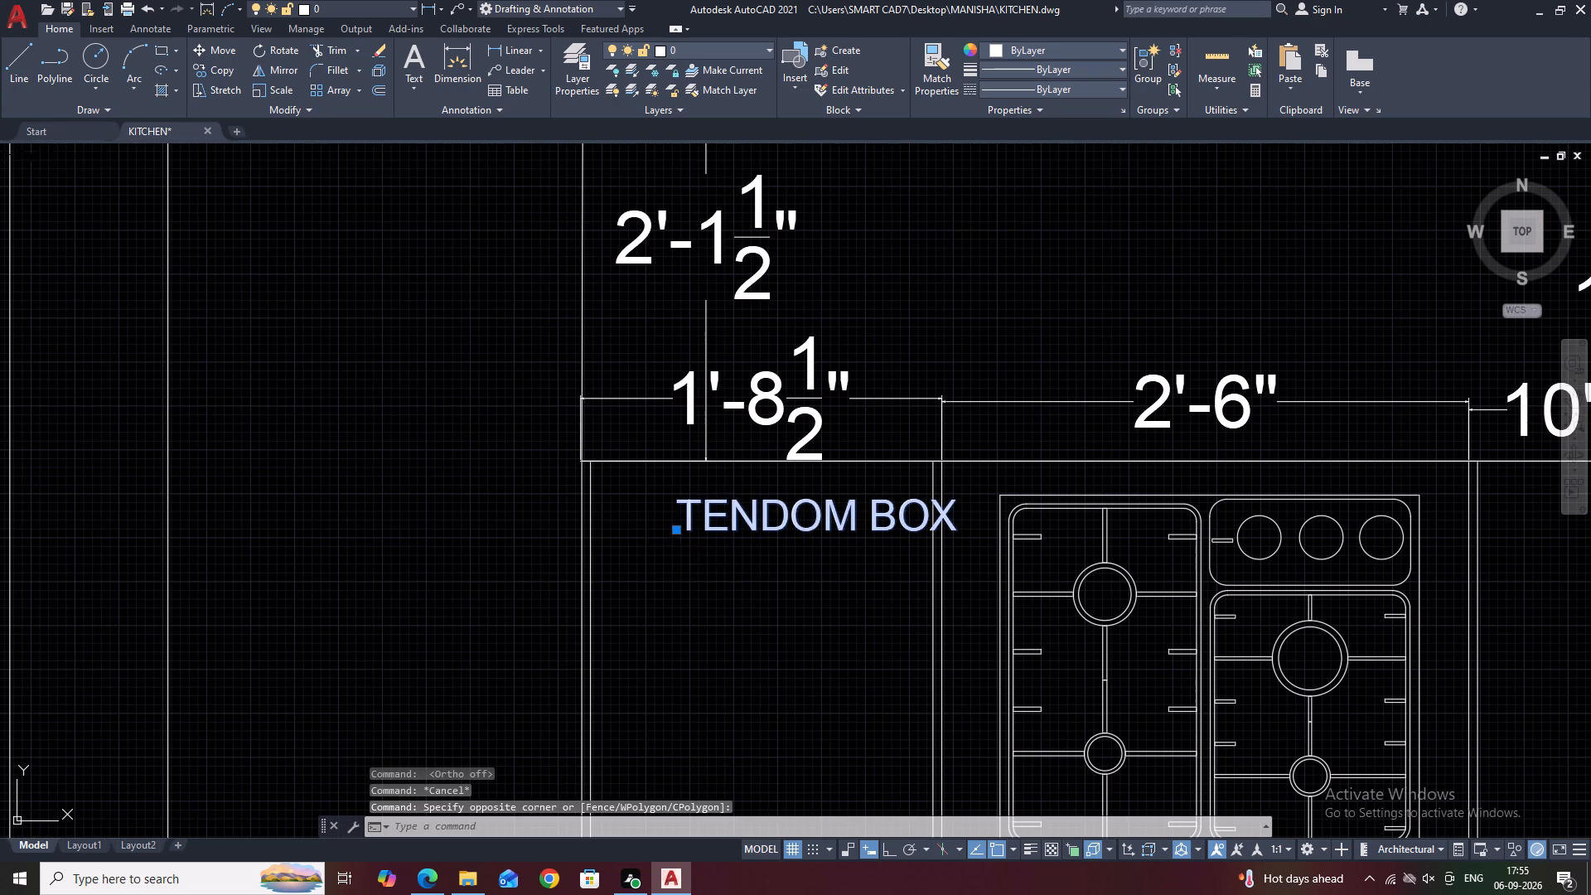
click(689, 539)
click(631, 535)
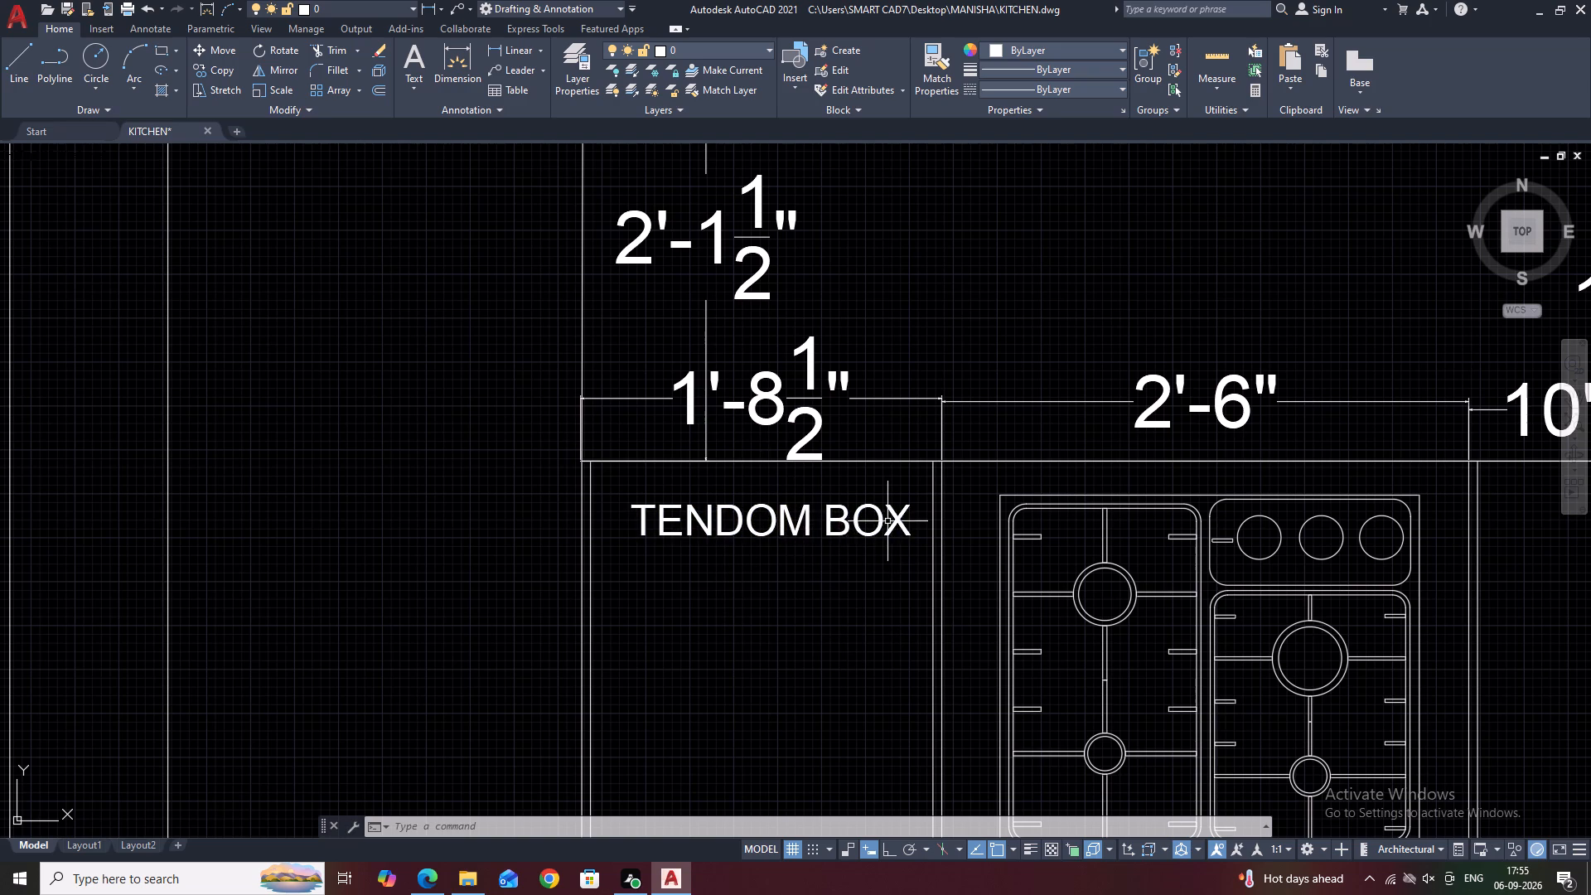
Copy the TENDOM BOX label to the empty space outside the plan's right-hand wall.
scroll(887, 521, down, 2)
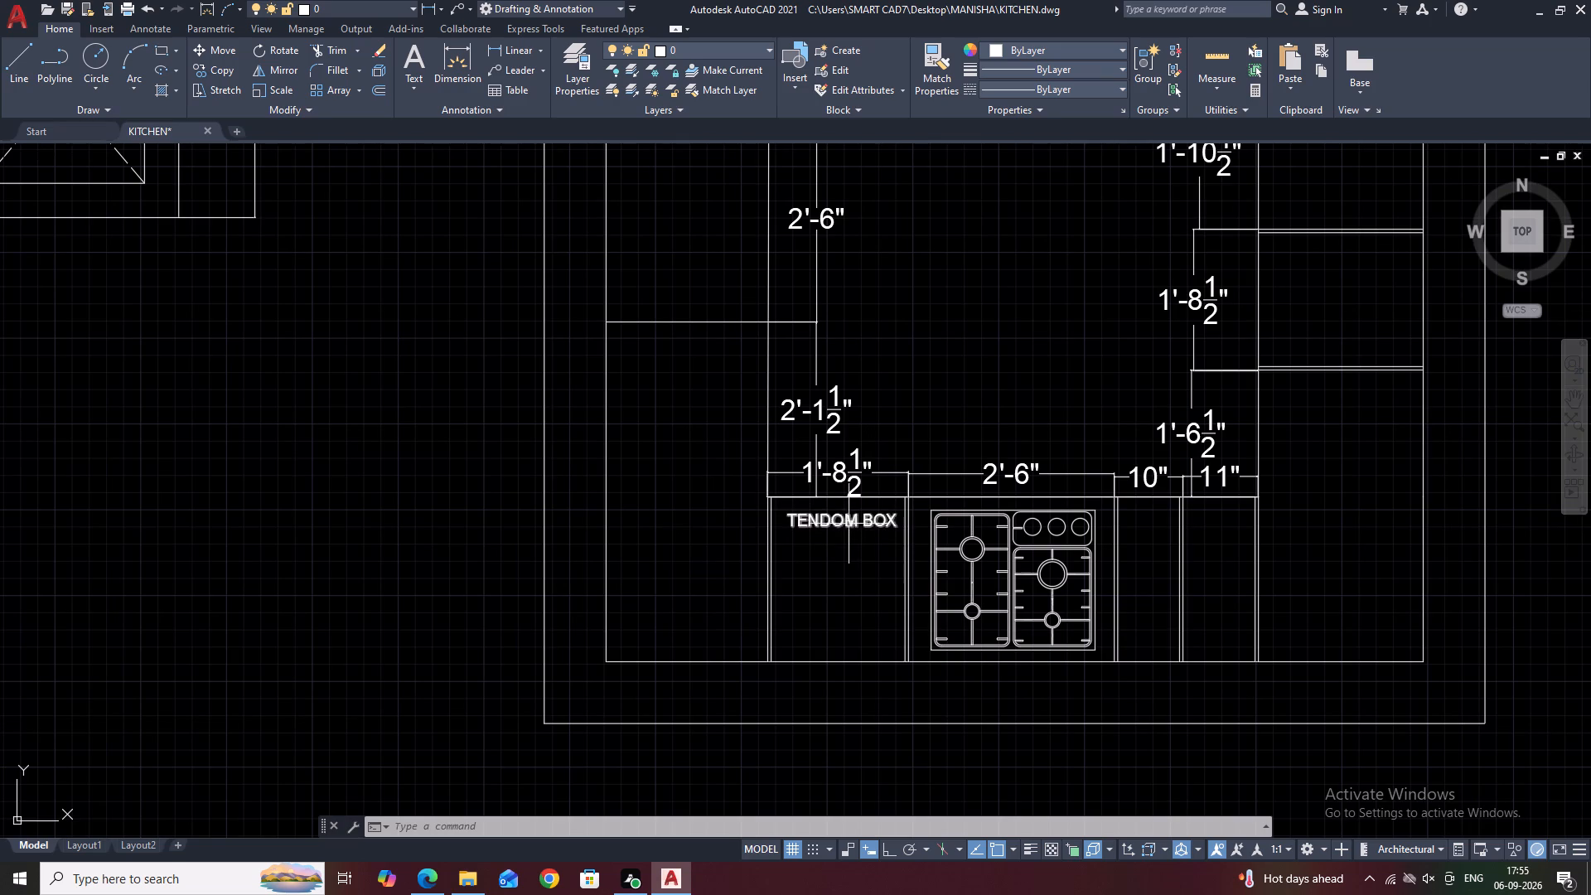
click(847, 520)
middle_drag(860, 546, 654, 501)
key(c)
key(o)
key(space)
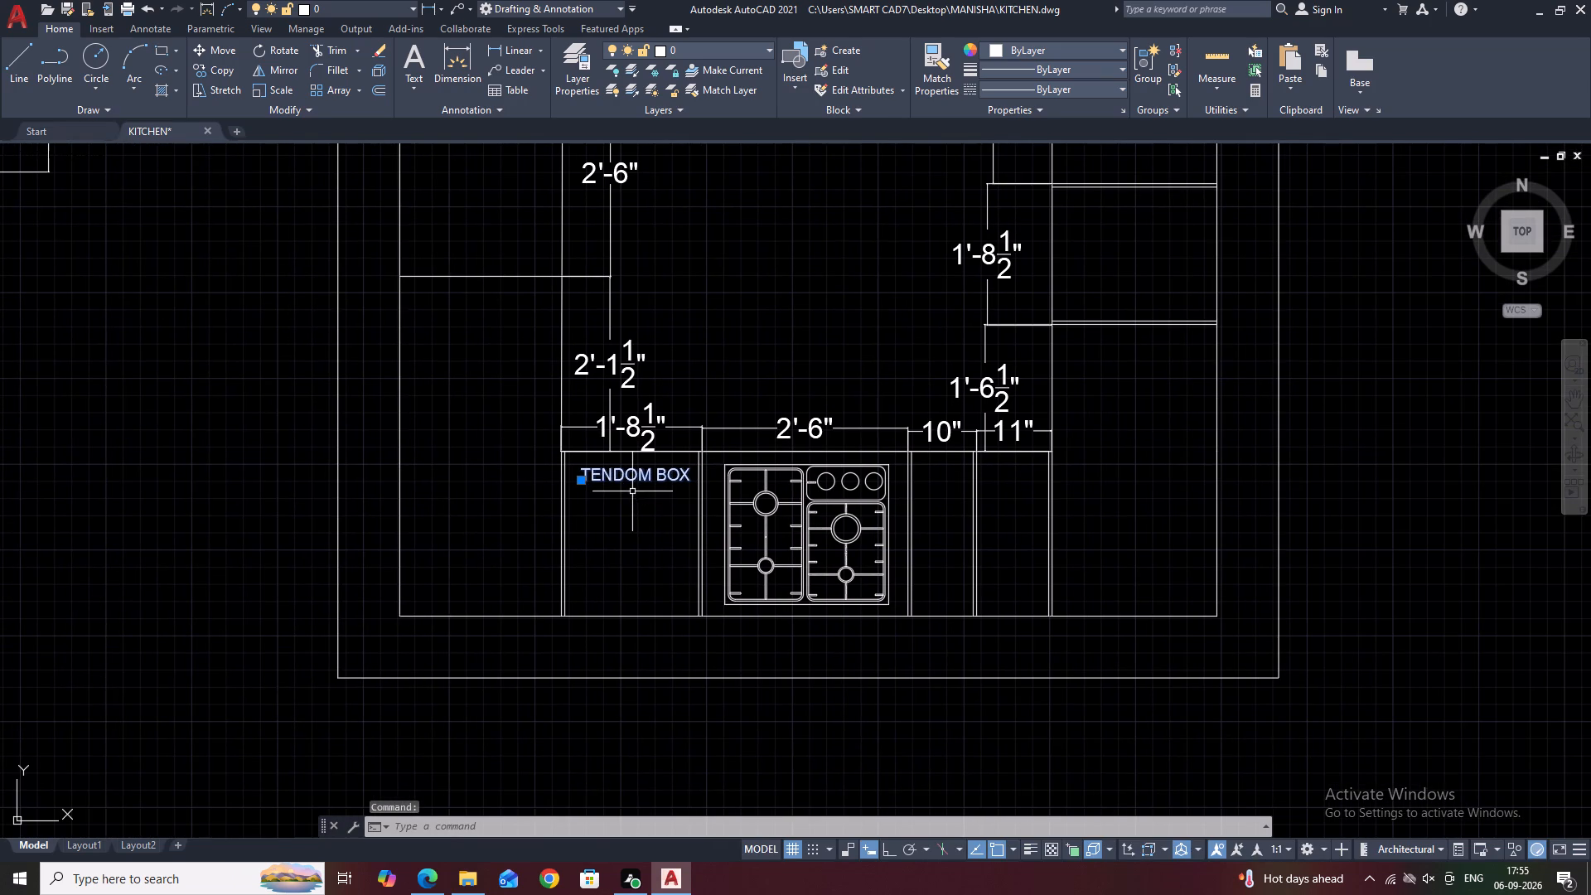
click(646, 484)
scroll(650, 491, down, 1)
drag(1088, 481, 1086, 488)
key(Escape)
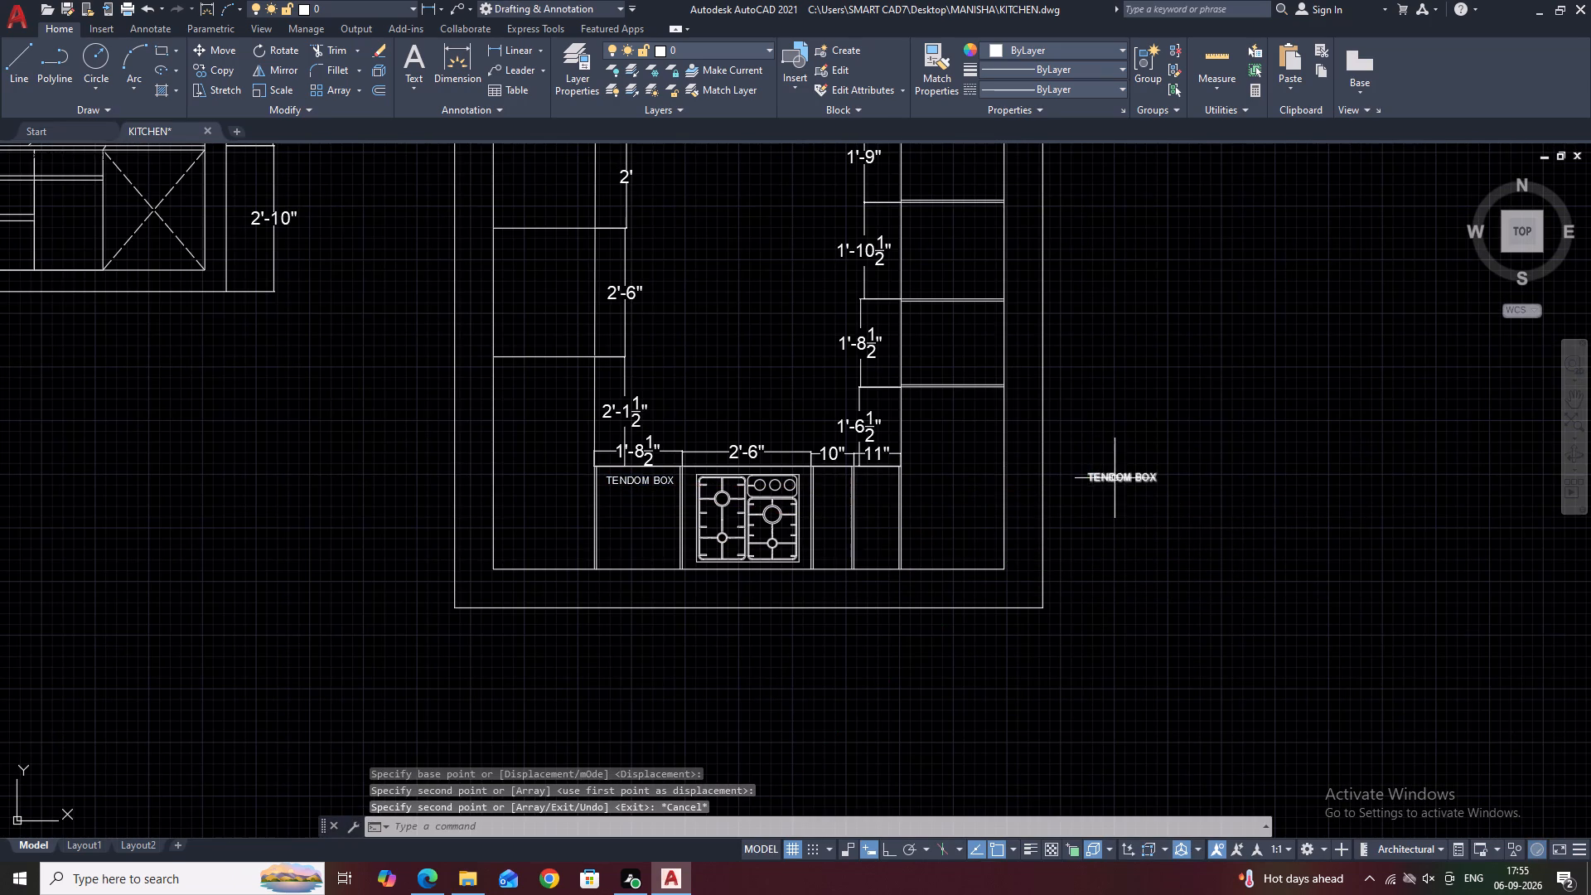
Change the copied label's text to OVRE -HEAD STORE.
click(1114, 477)
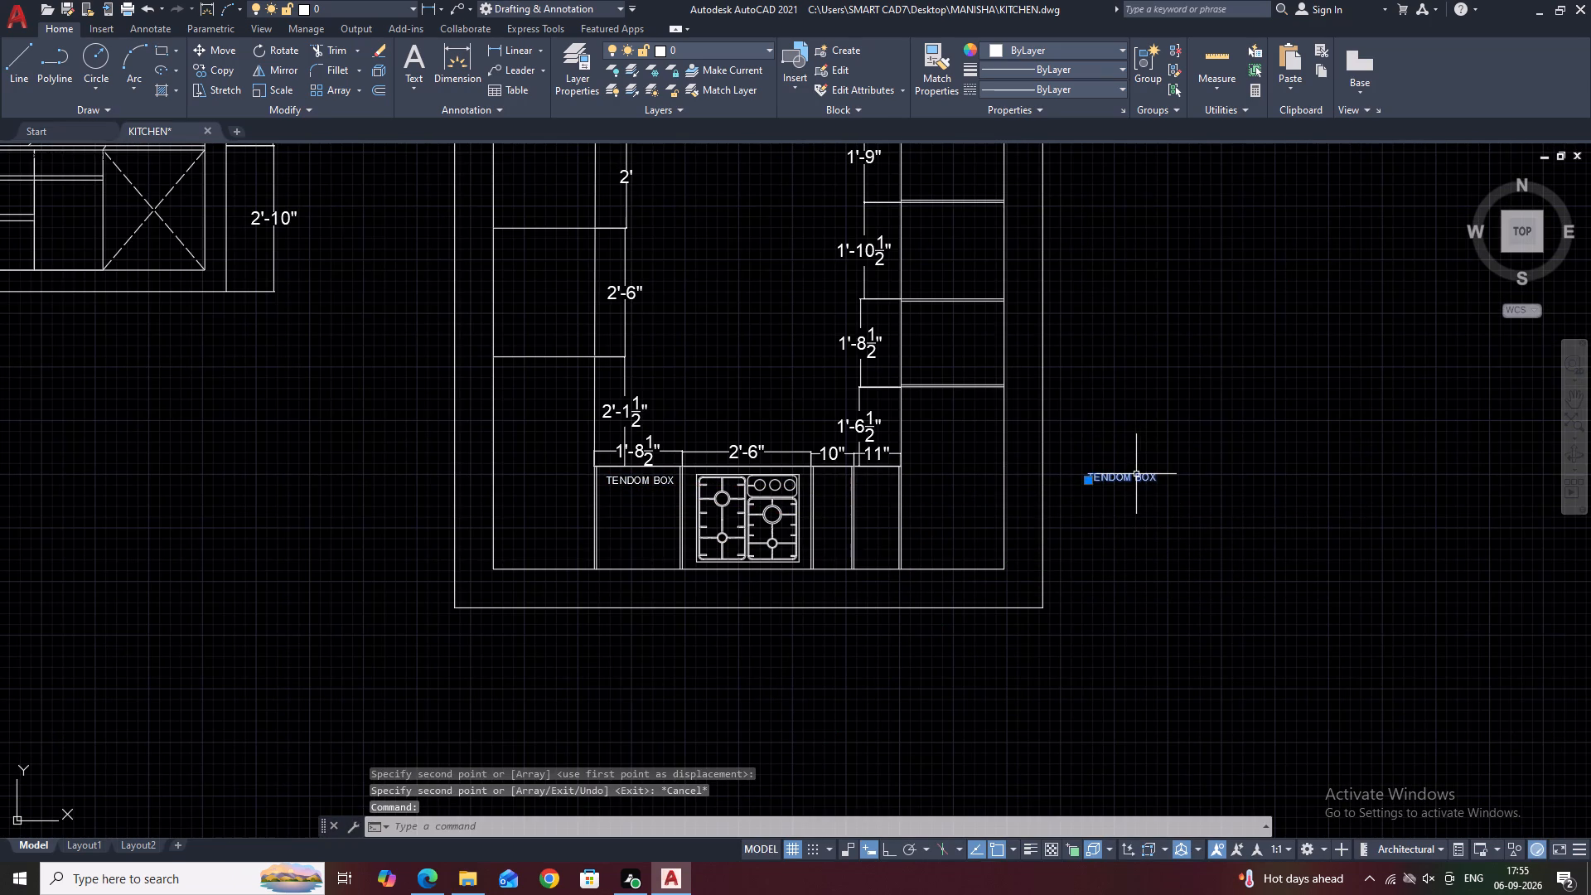
double_click(1135, 476)
triple_click(1135, 476)
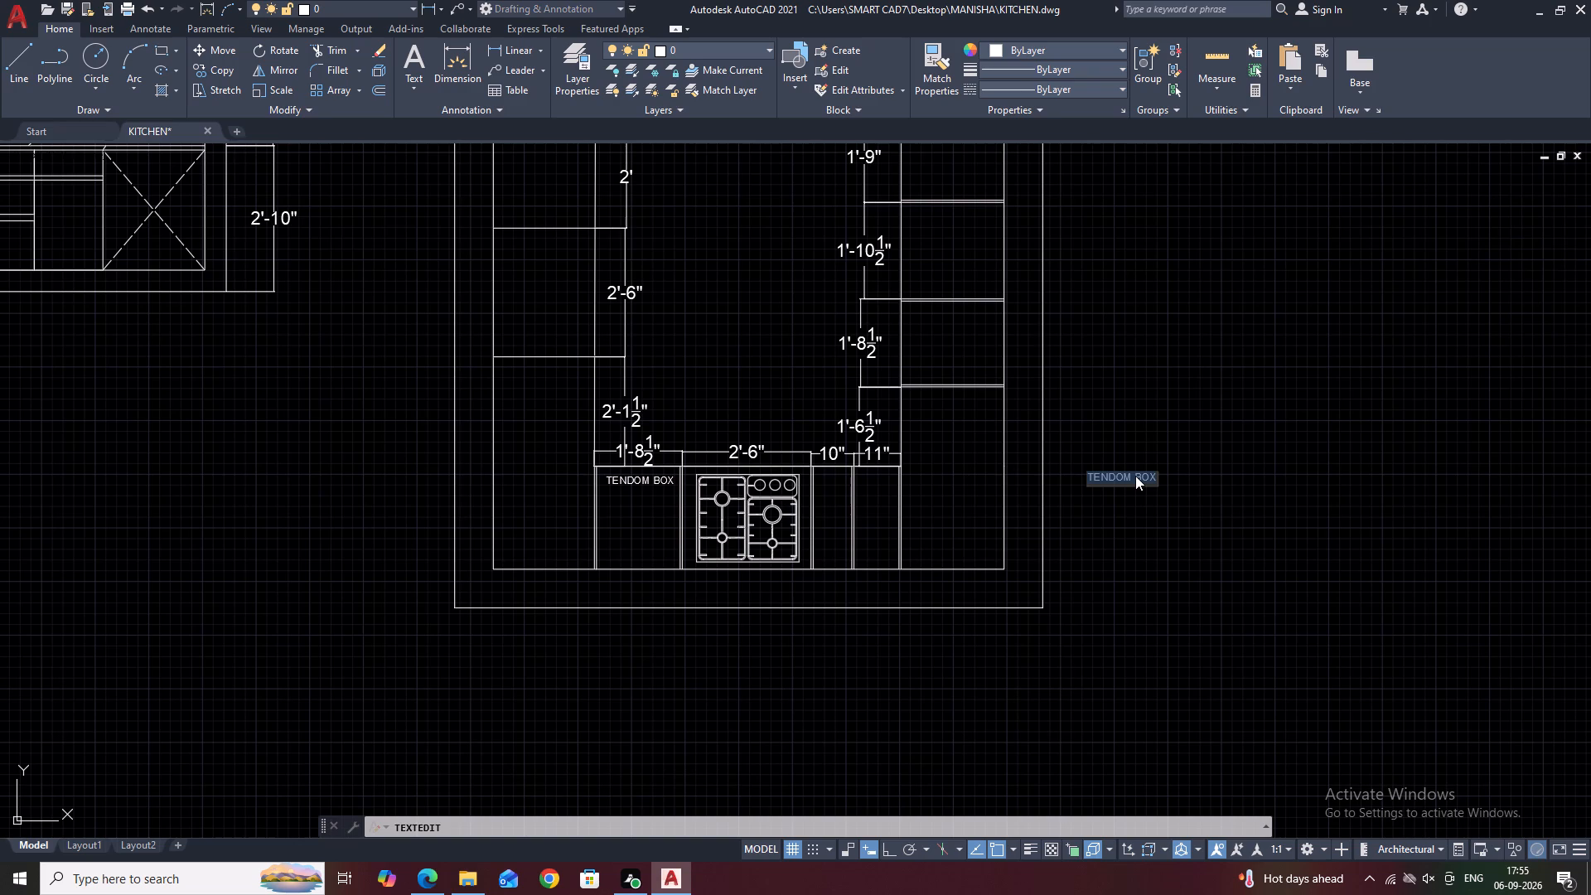
double_click(1135, 476)
text(OVER HEAD)
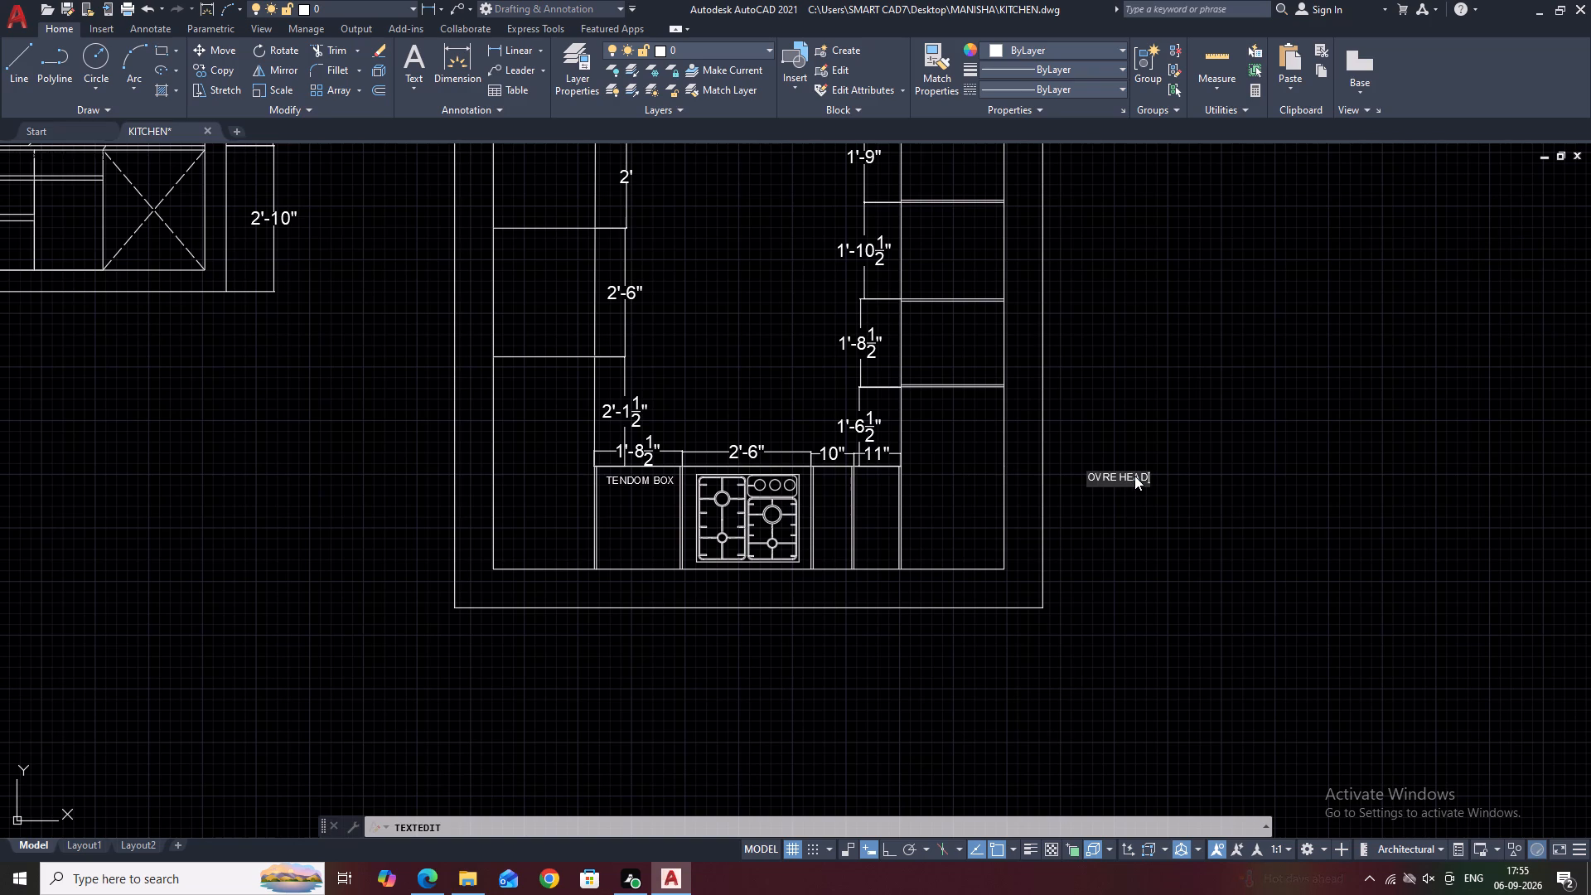
key(space)
key(BackSpace)
key(BackSpace)
key(BackSpace)
key(BackSpace)
key(BackSpace)
text(-HEAD)
key(space)
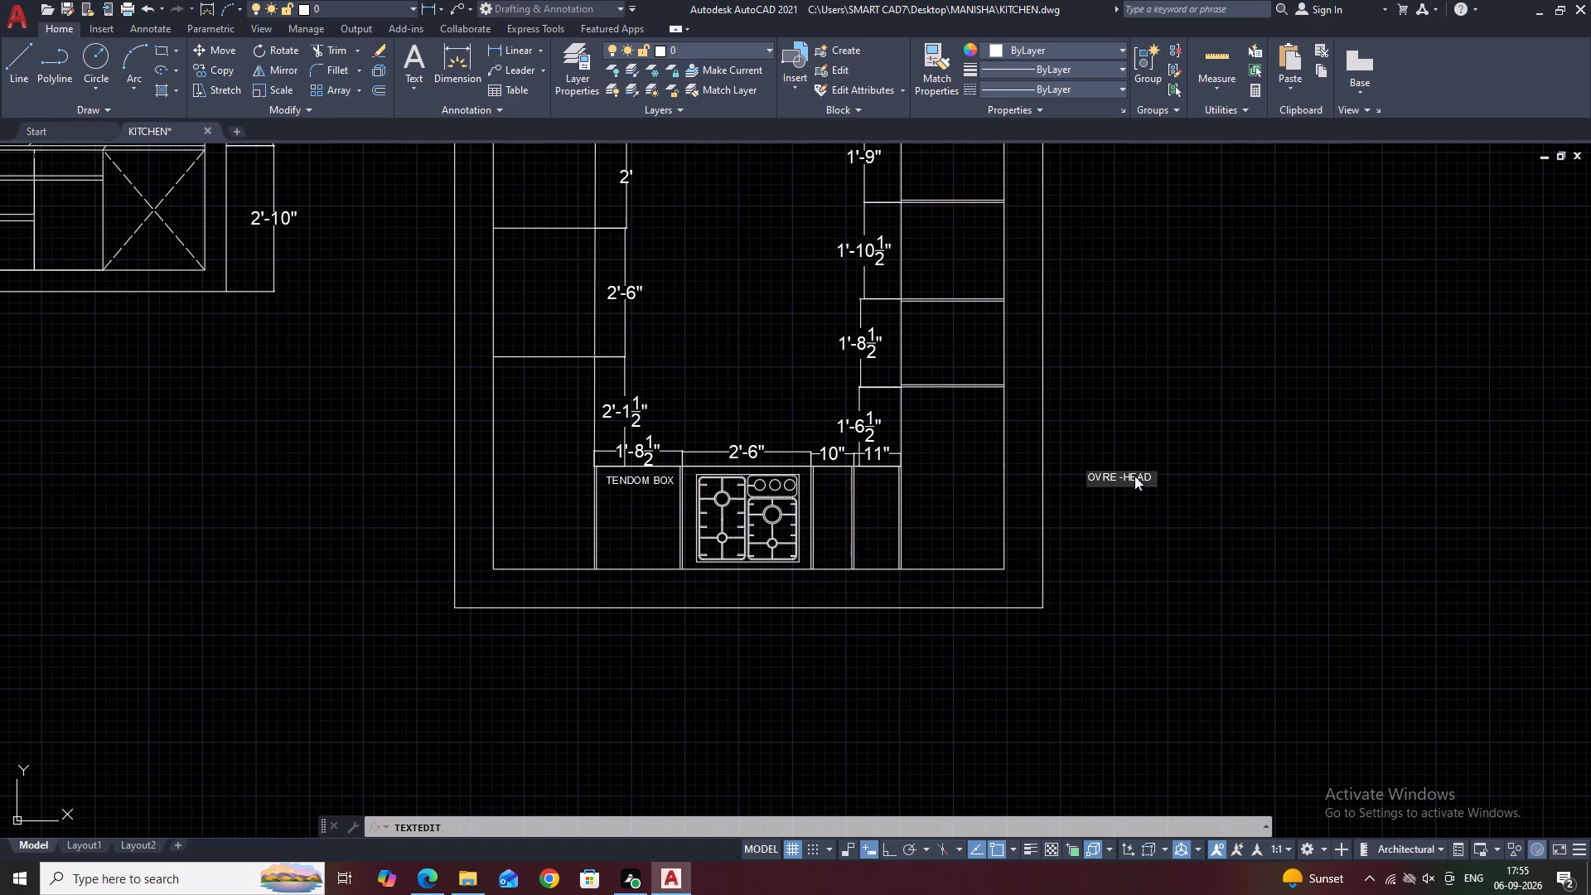
text(STORE)
click(1122, 397)
key(Escape)
Move the OVRE -HEAD STORE label onto the lower part of the TENDOM BOX and hob units.
drag(1212, 526, 1161, 411)
key(m)
key(space)
scroll(1144, 468, up, 1)
click(1129, 488)
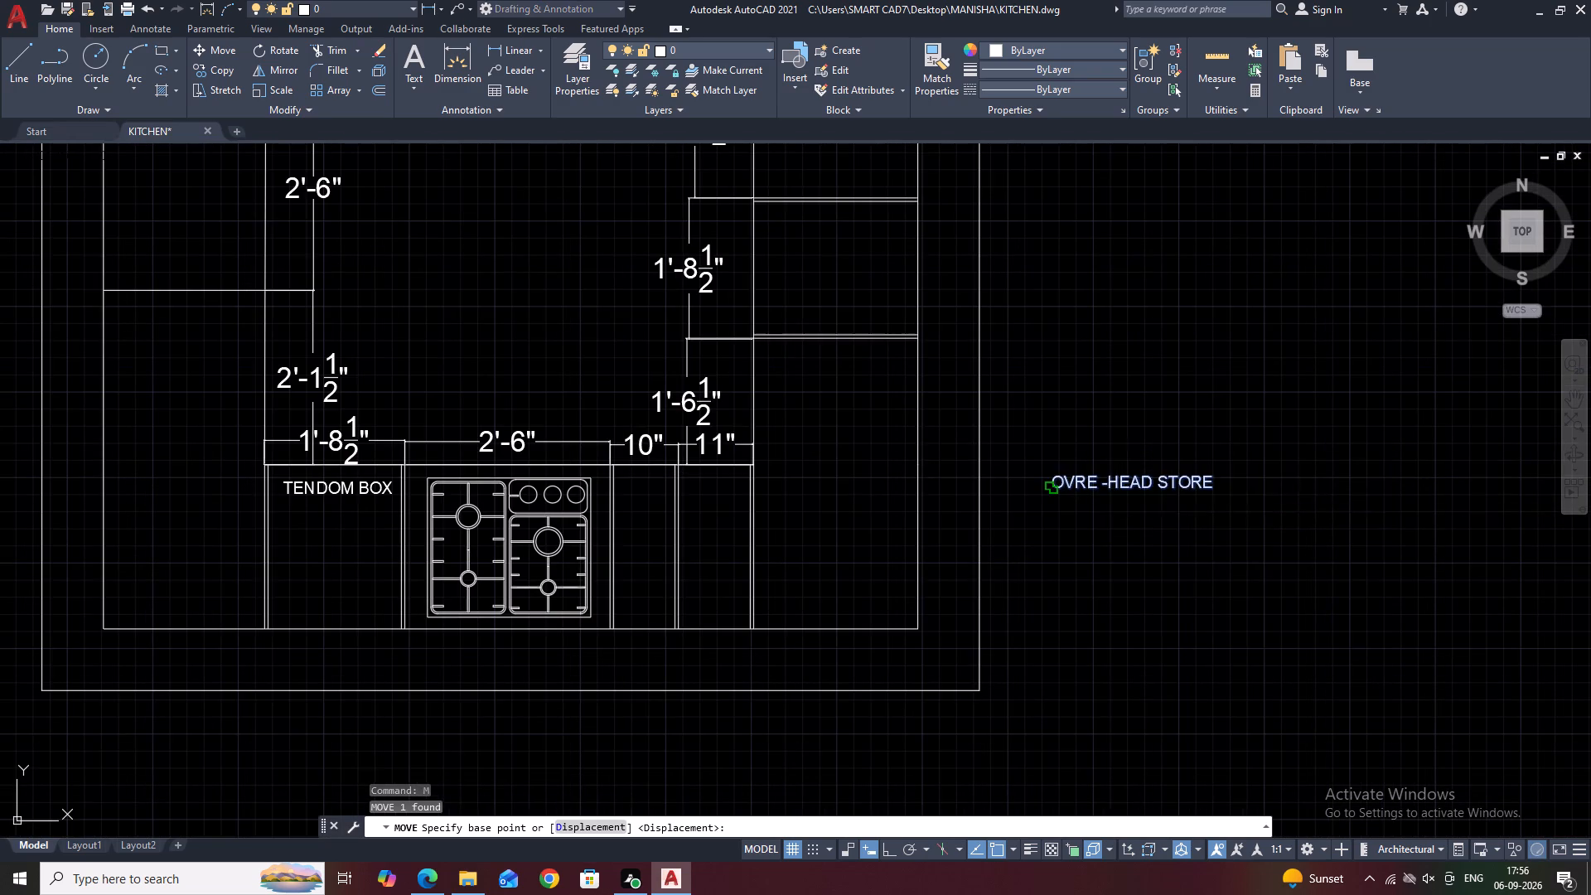
middle_drag(351, 616, 604, 602)
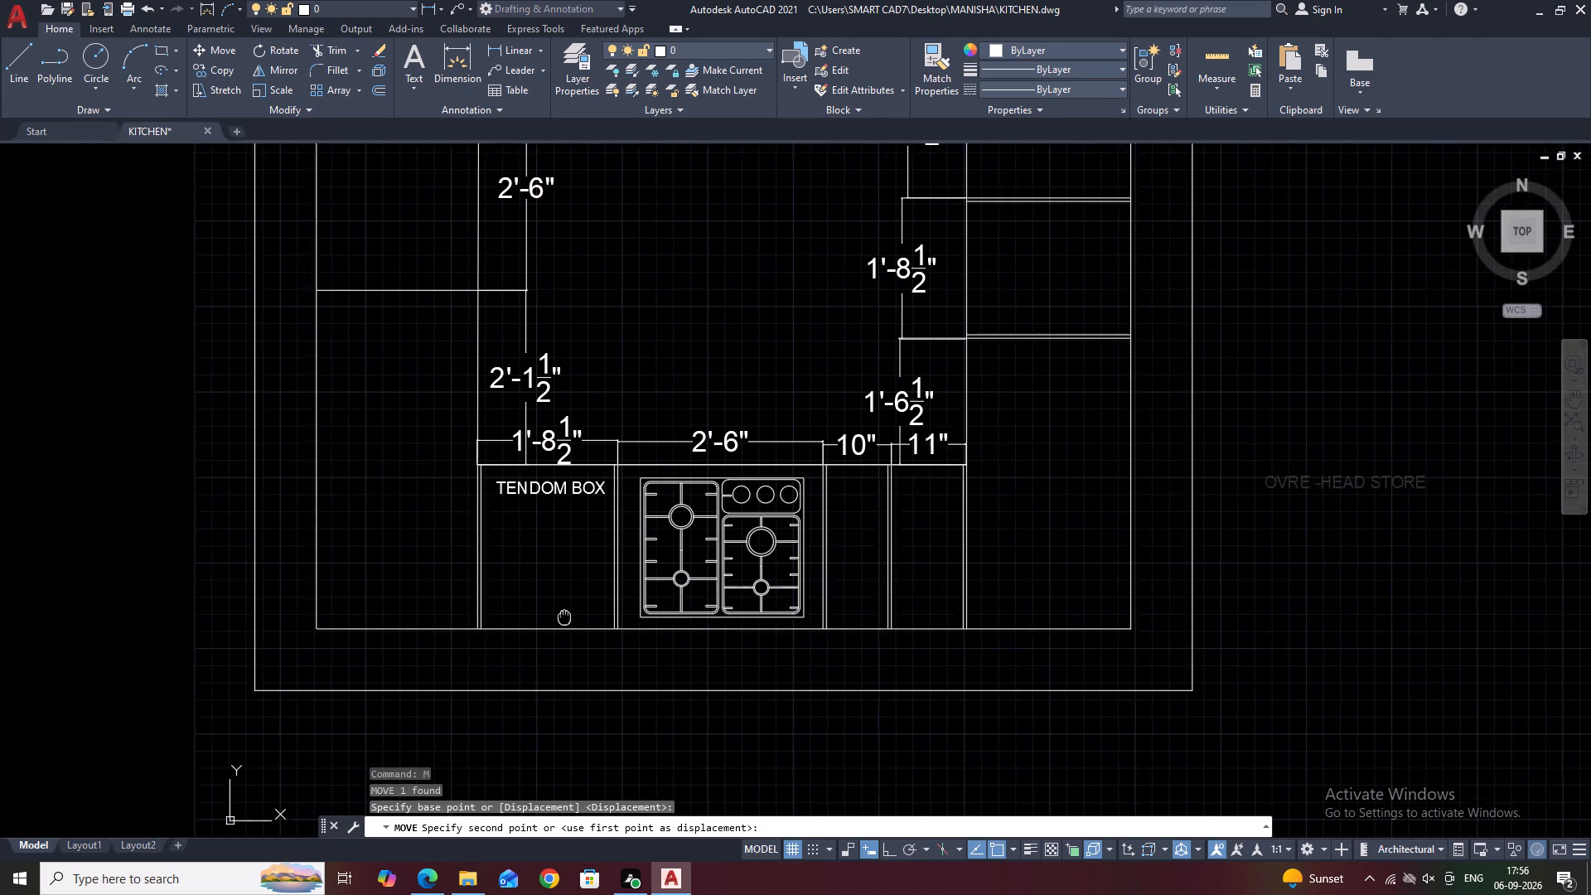
scroll(611, 605, up, 1)
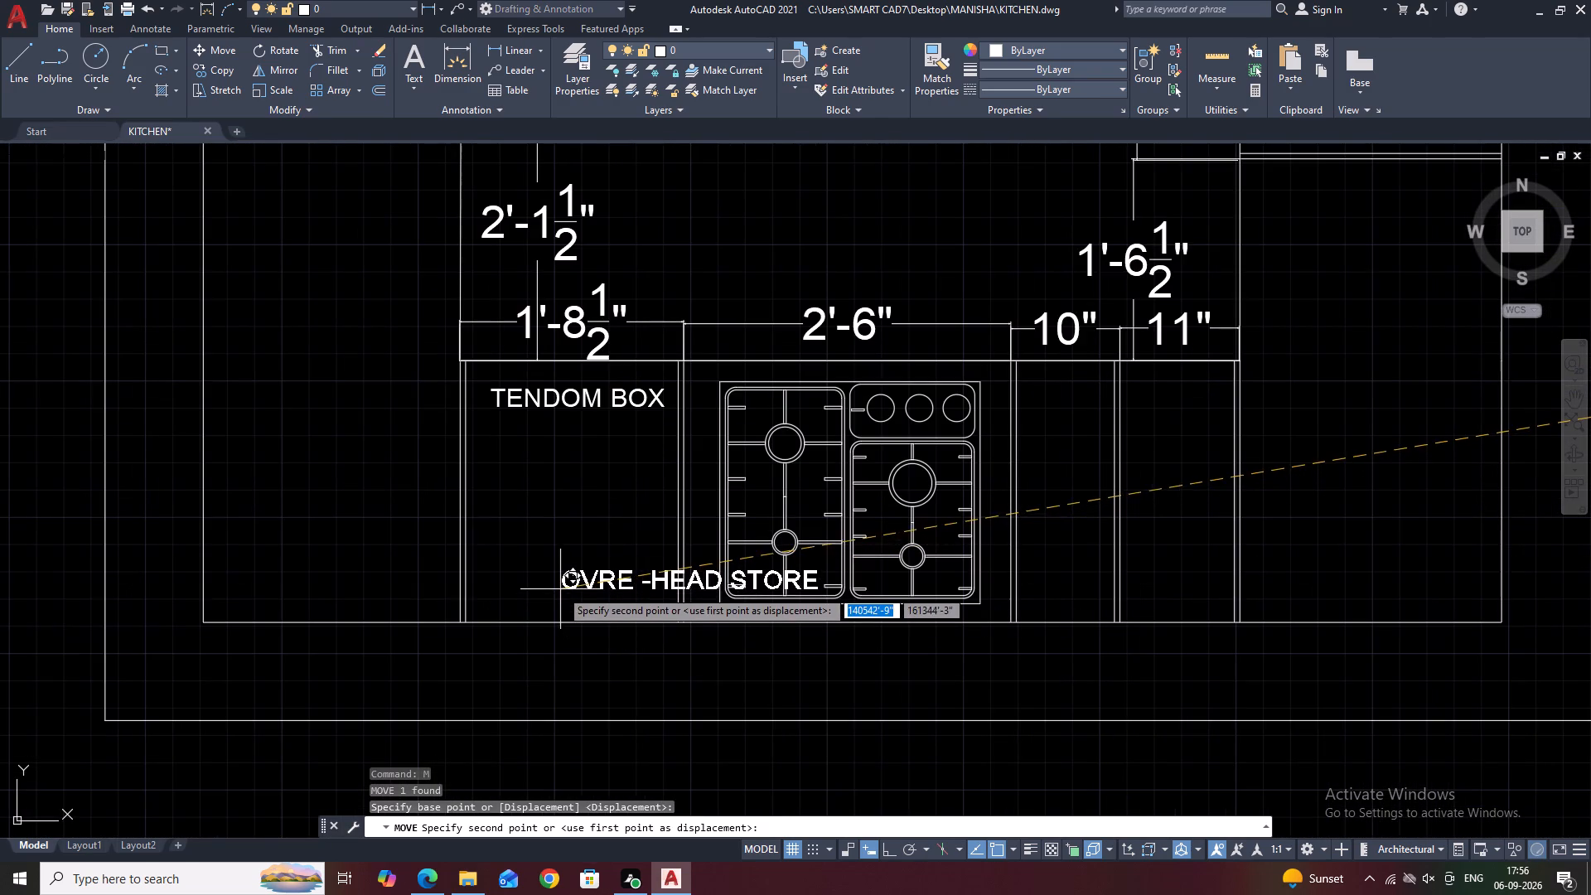
click(559, 573)
key(Escape)
Scale up the OVRE -HEAD STORE label so it spans from the TENDOM BOX unit to the 11" unit.
click(603, 568)
click(592, 557)
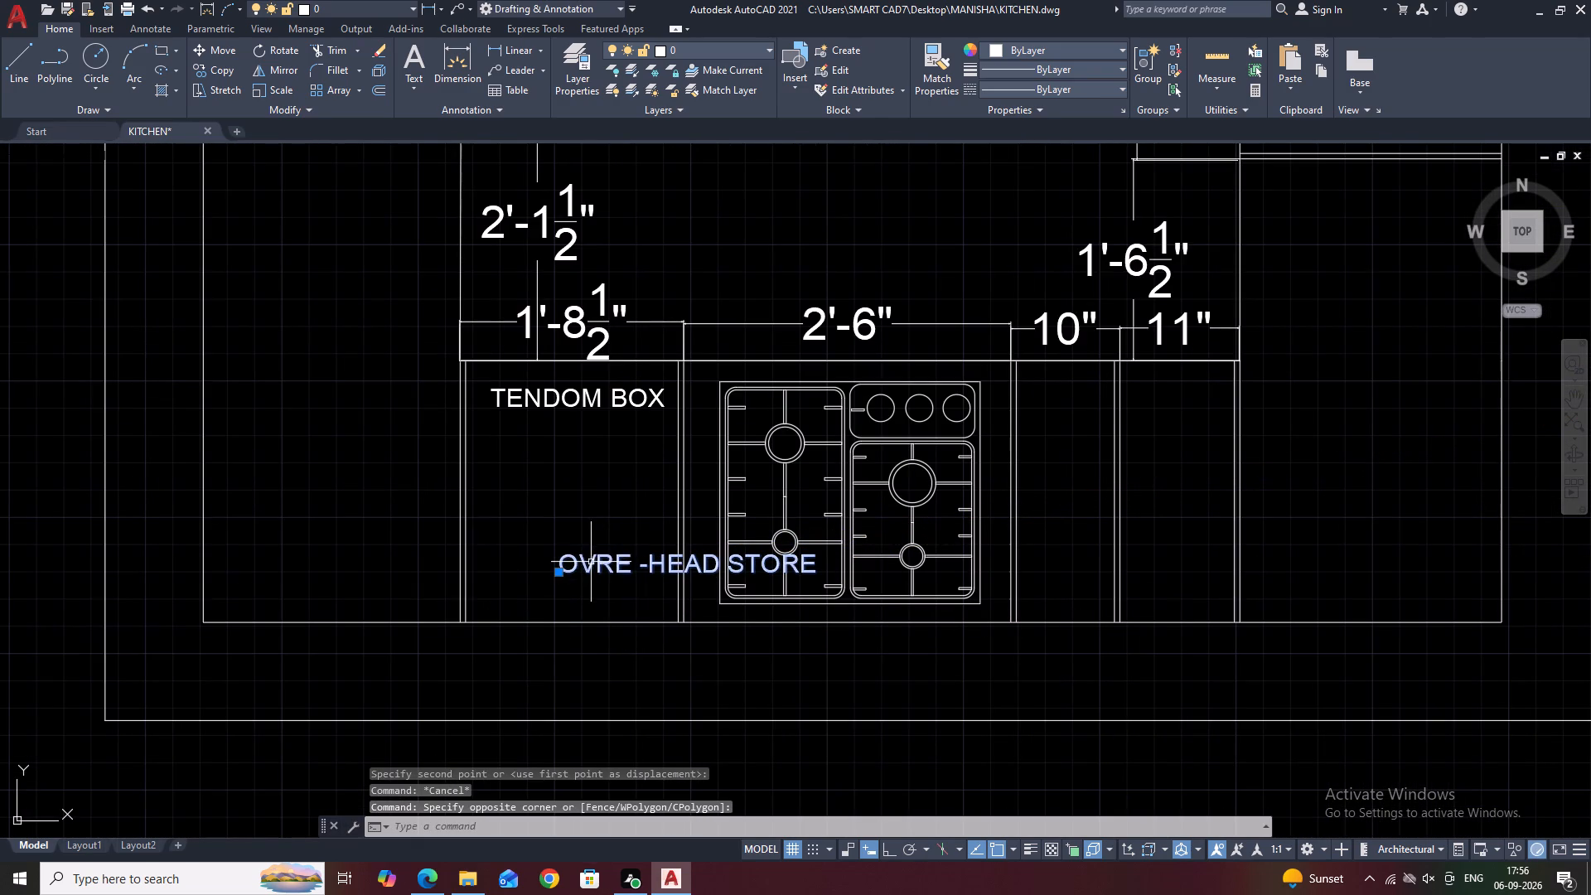
key(s)
key(c)
key(space)
click(560, 565)
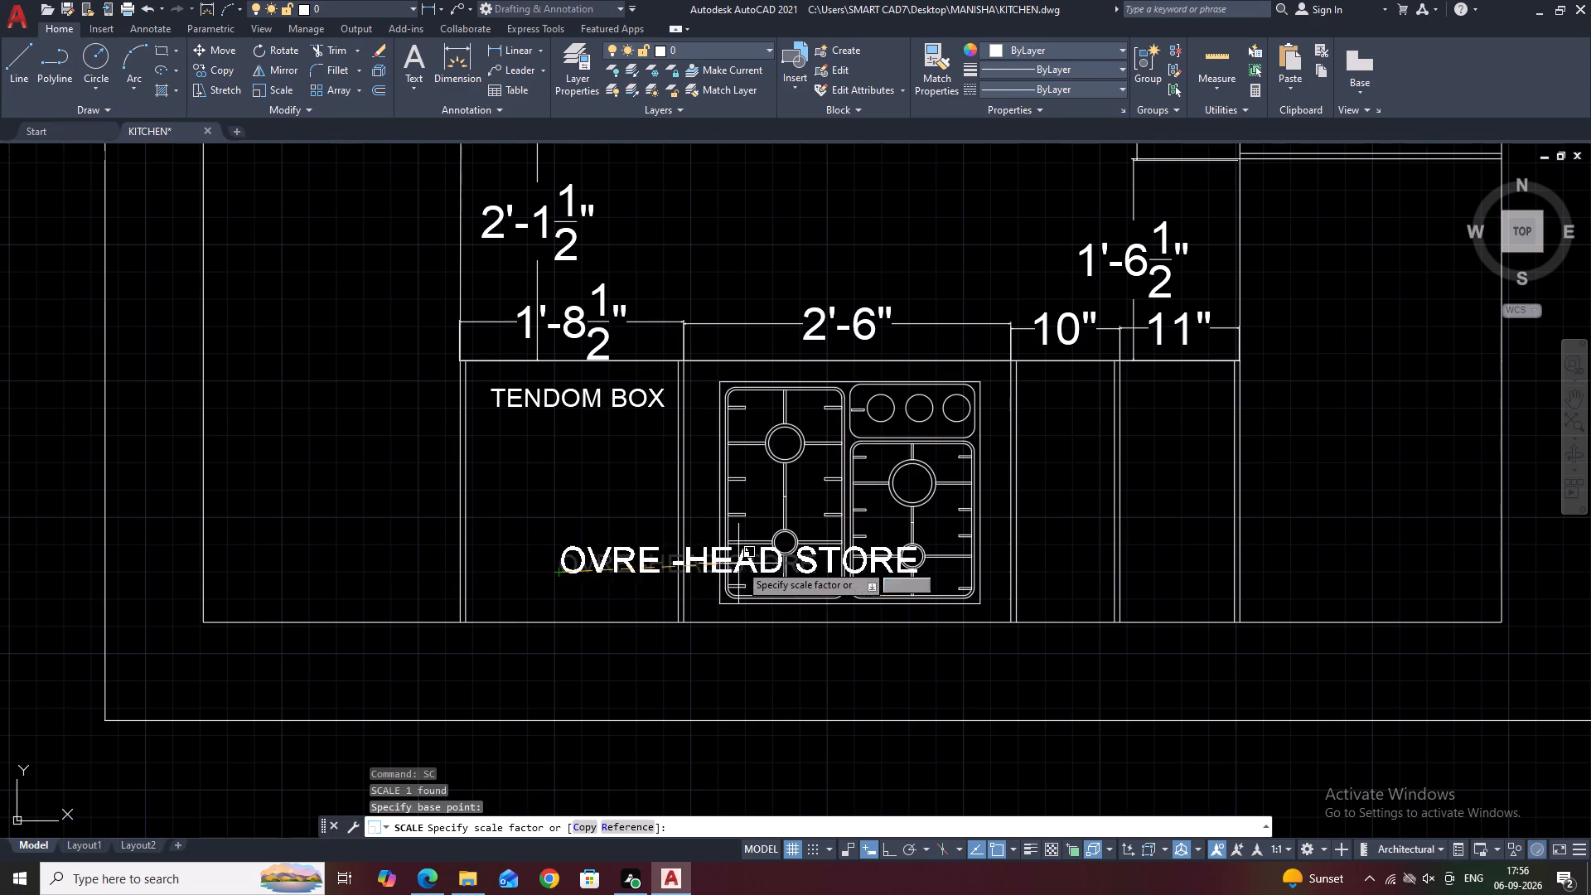
click(877, 564)
scroll(940, 533, down, 2)
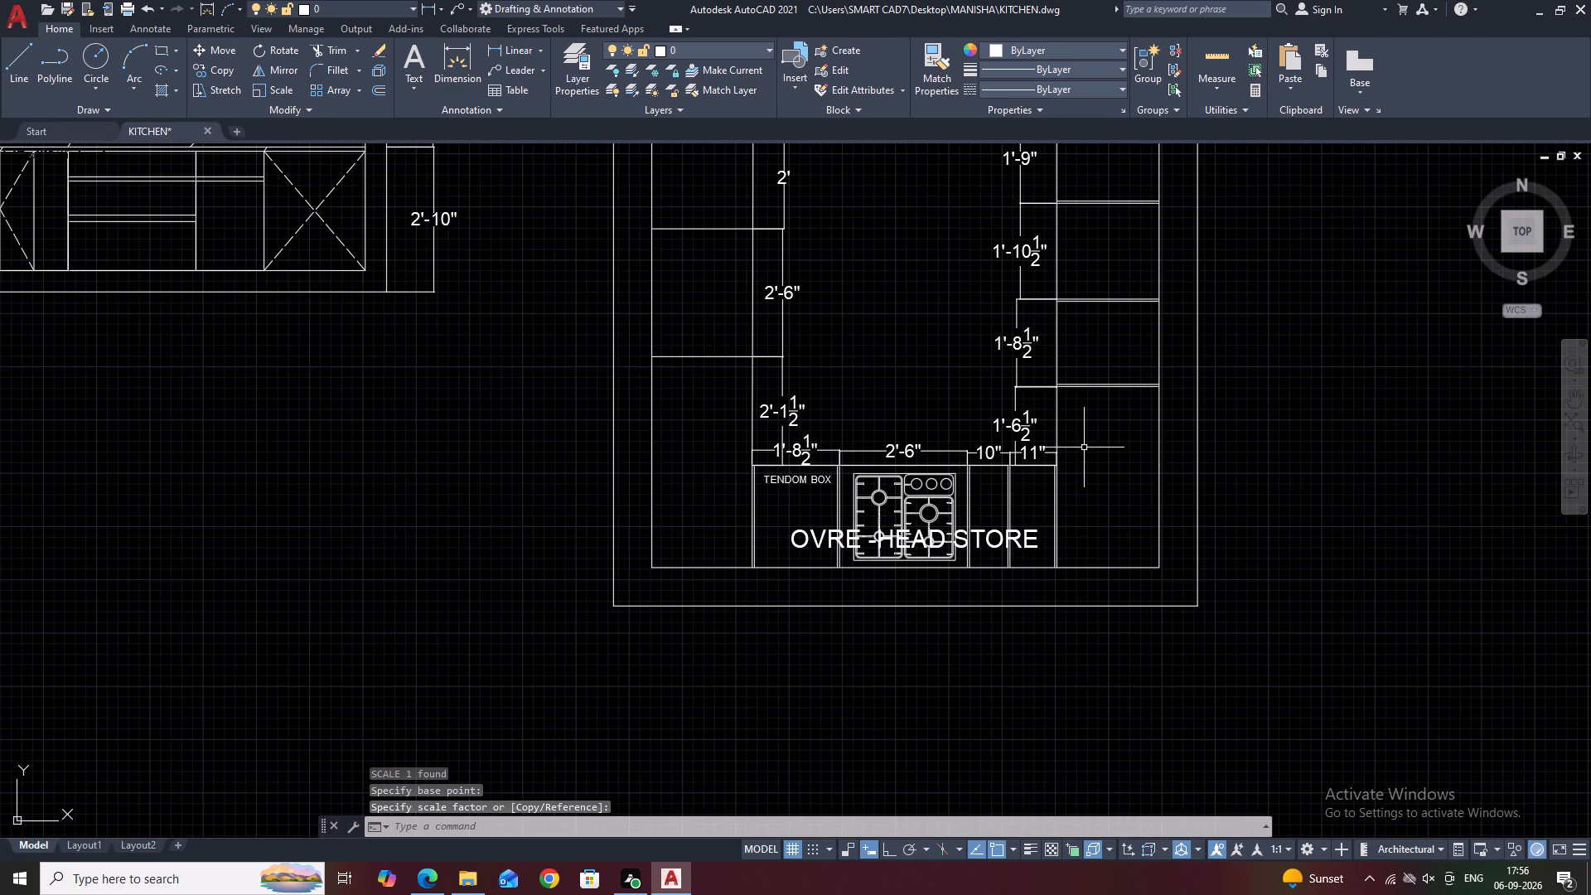
Copy the enlarged OVRE -HEAD STORE label to the empty space below the plan's bottom wall.
middle_drag(1132, 396, 1092, 501)
middle_drag(735, 621, 728, 528)
middle_drag(949, 598, 878, 555)
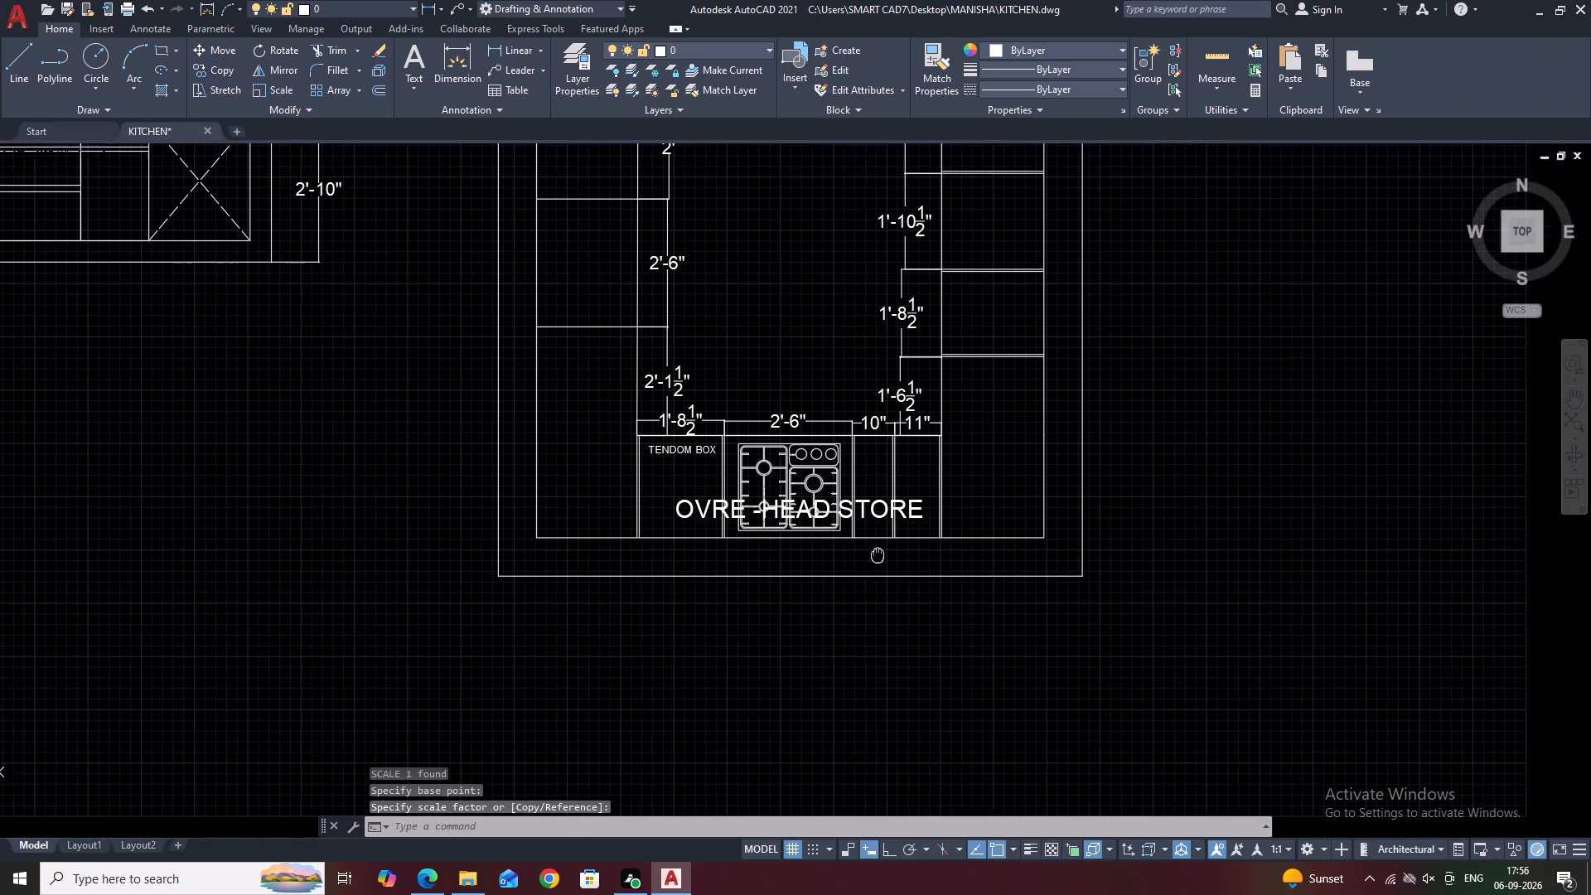
middle_drag(977, 452, 983, 499)
middle_drag(815, 499, 889, 501)
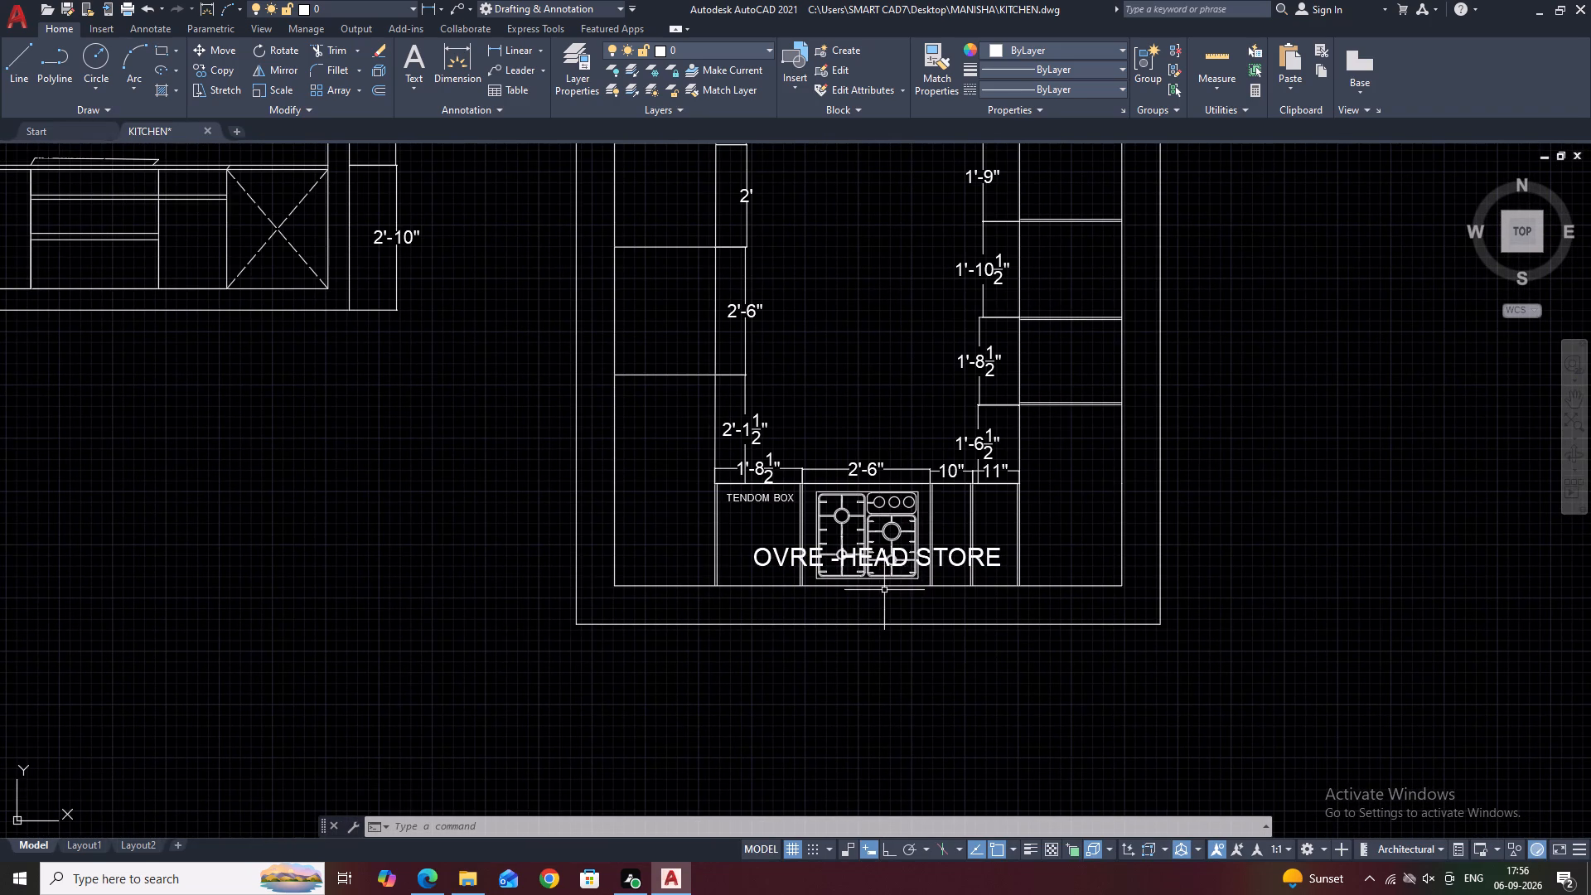
click(941, 554)
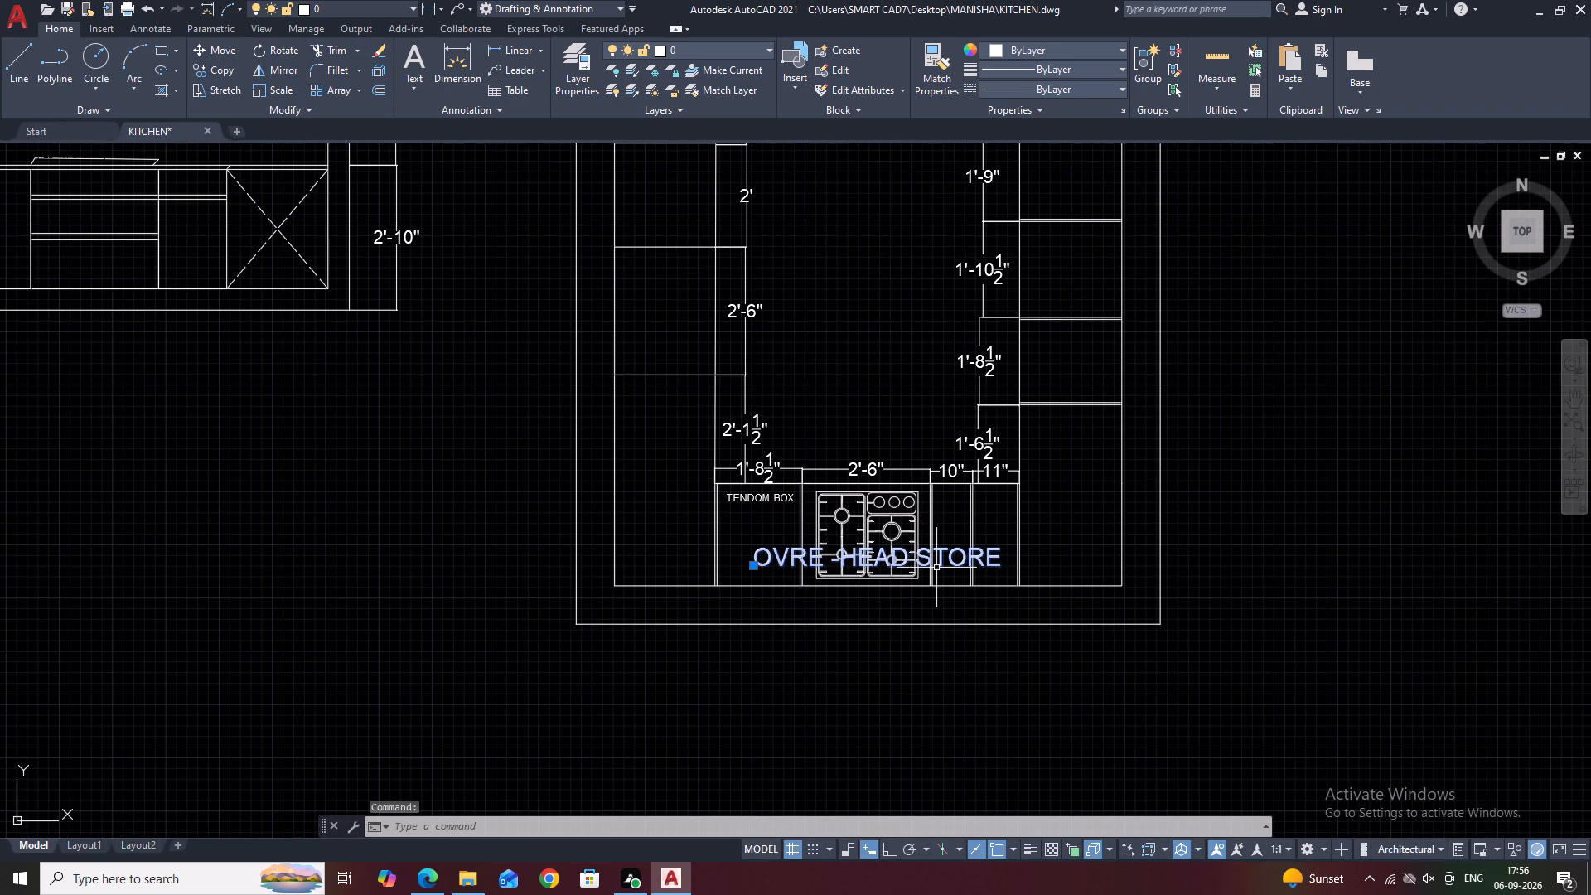
key(c)
key(o)
key(space)
click(962, 543)
click(1044, 683)
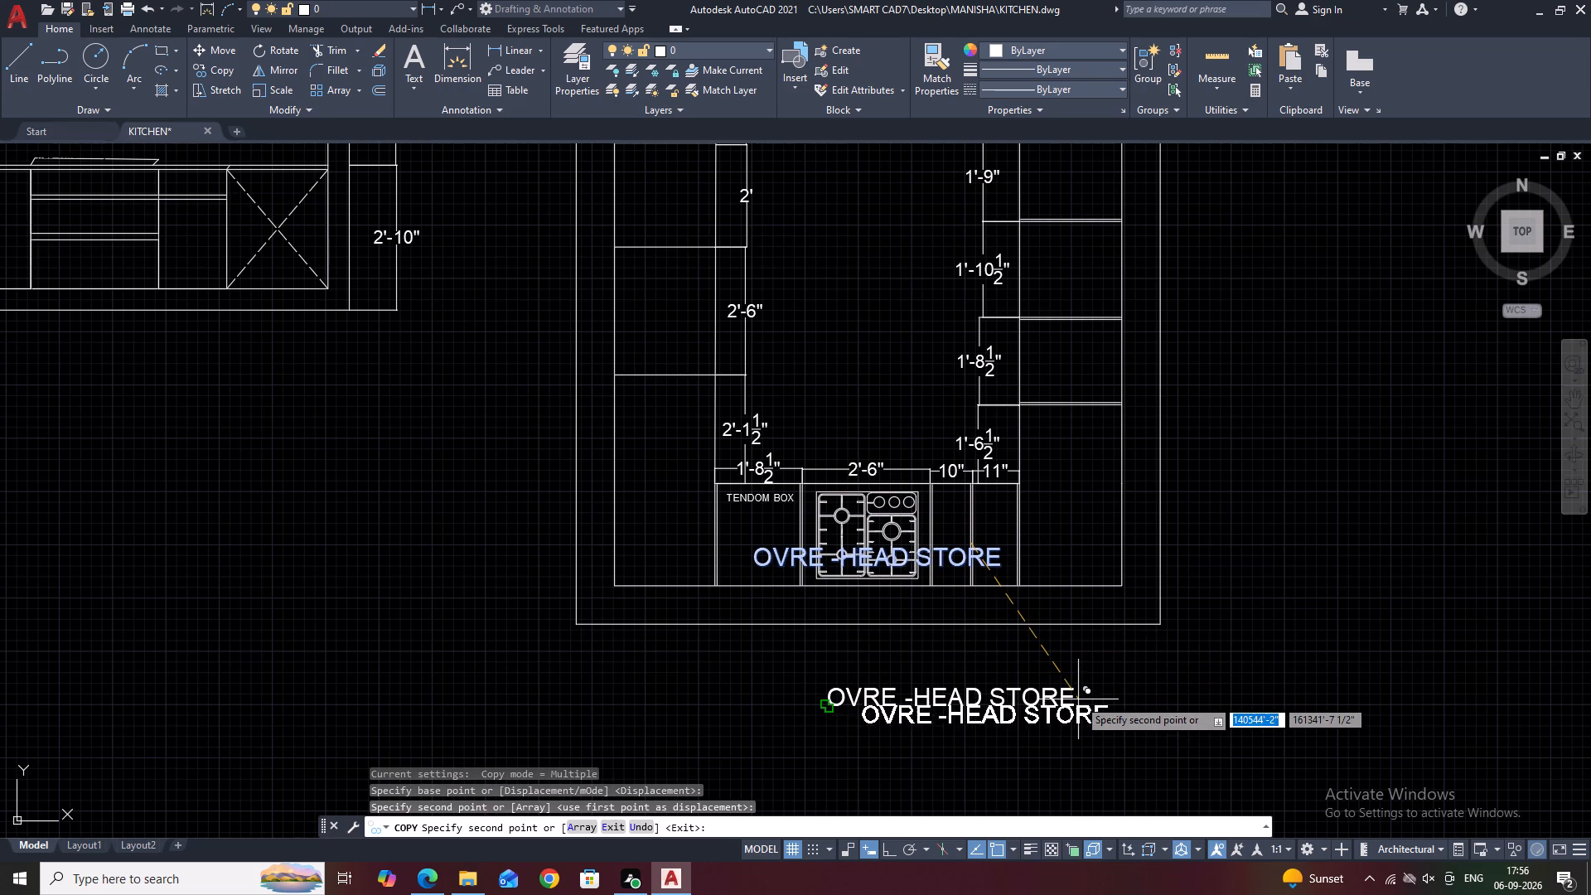
key(Escape)
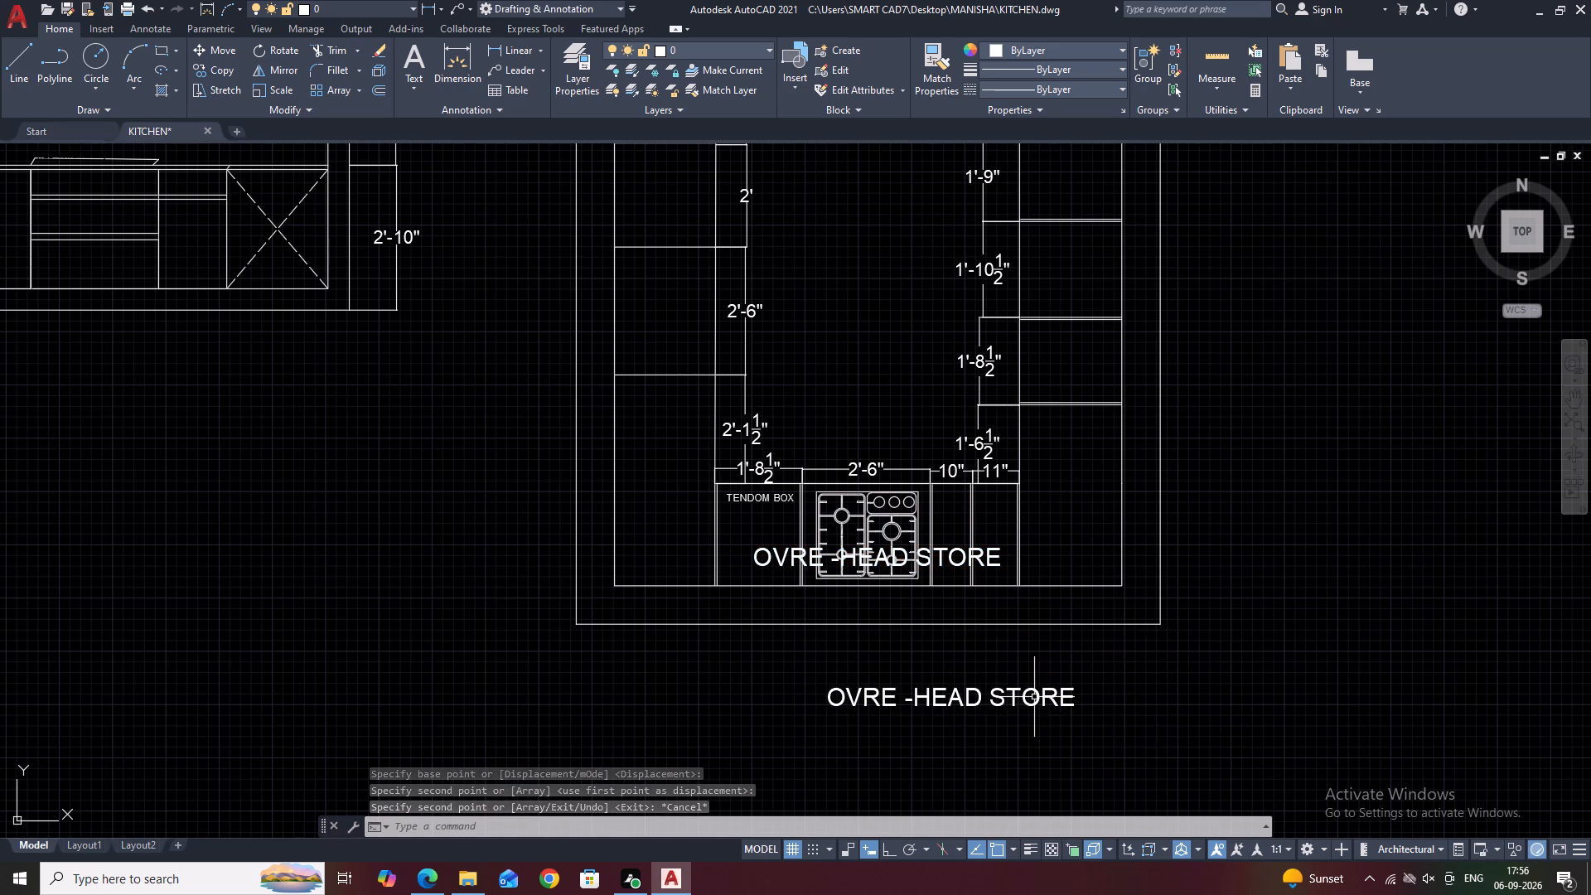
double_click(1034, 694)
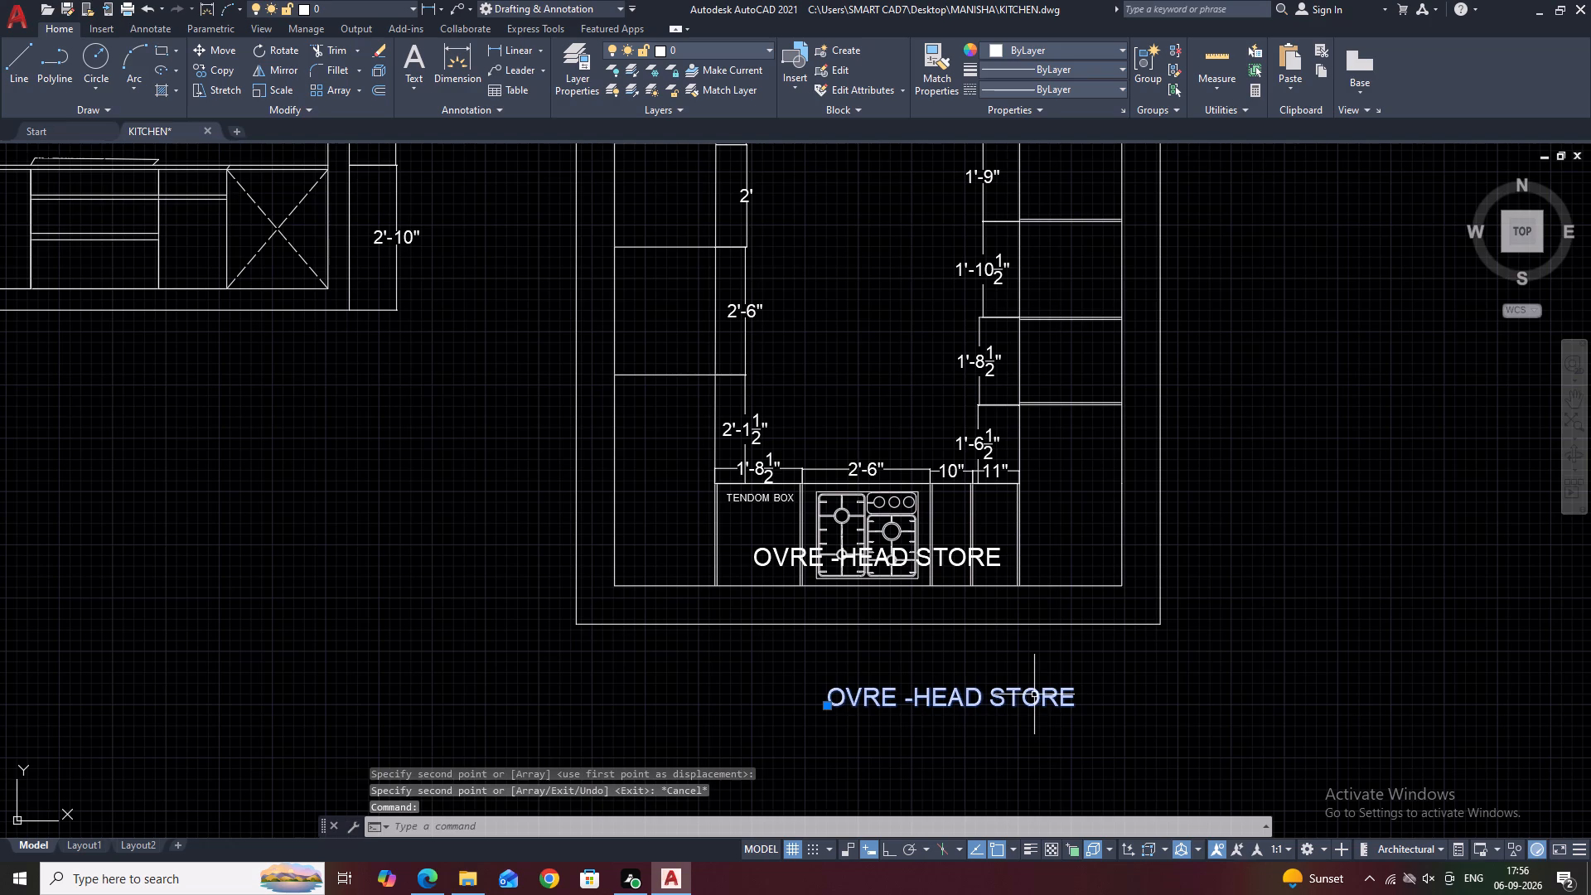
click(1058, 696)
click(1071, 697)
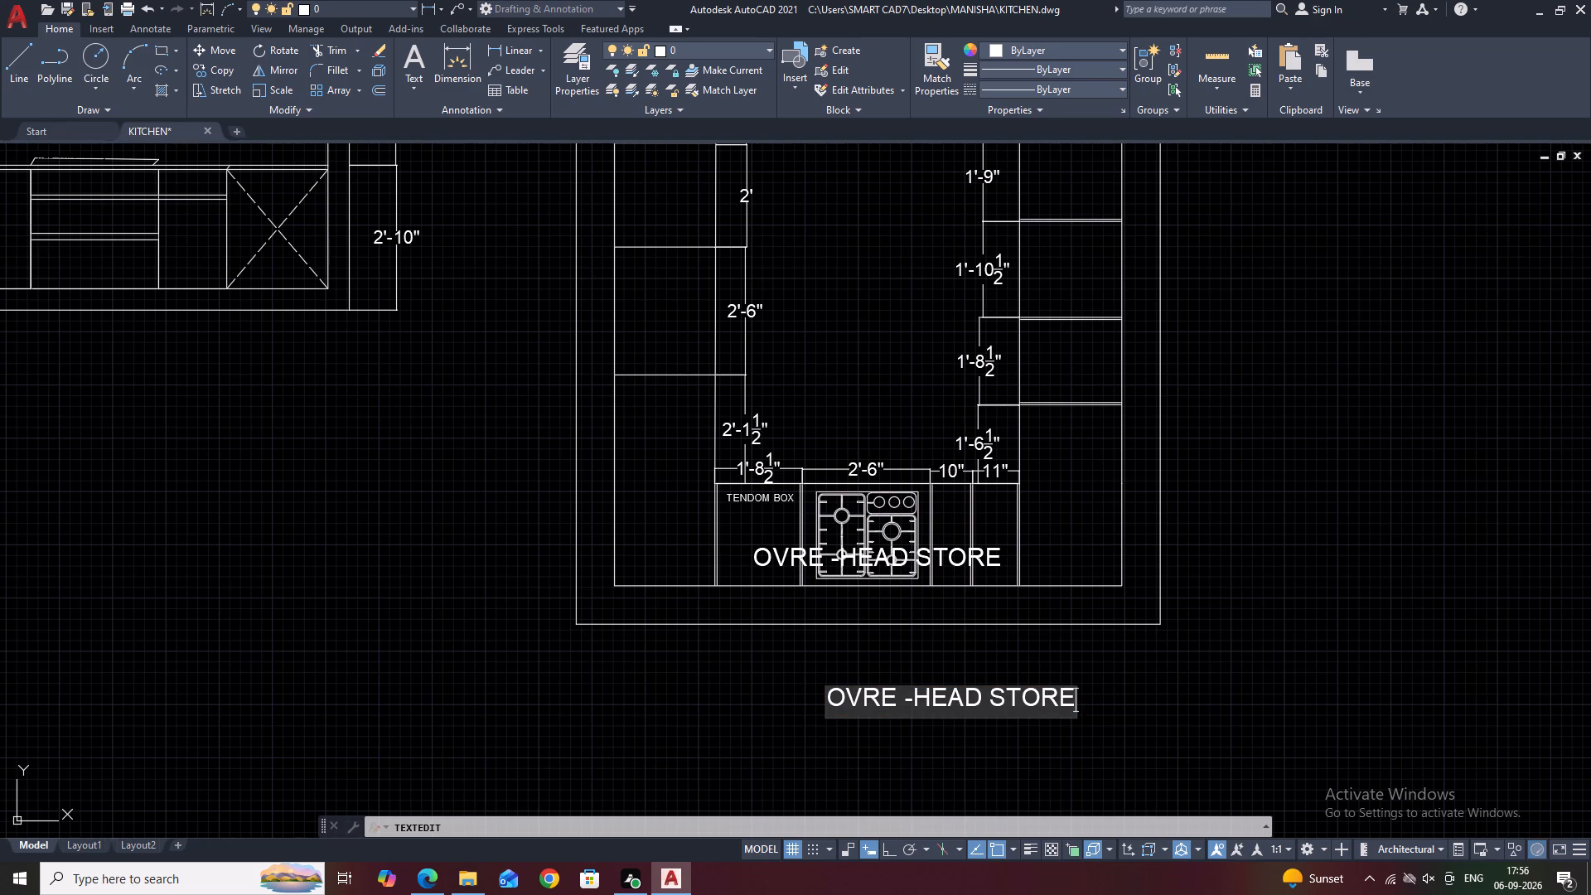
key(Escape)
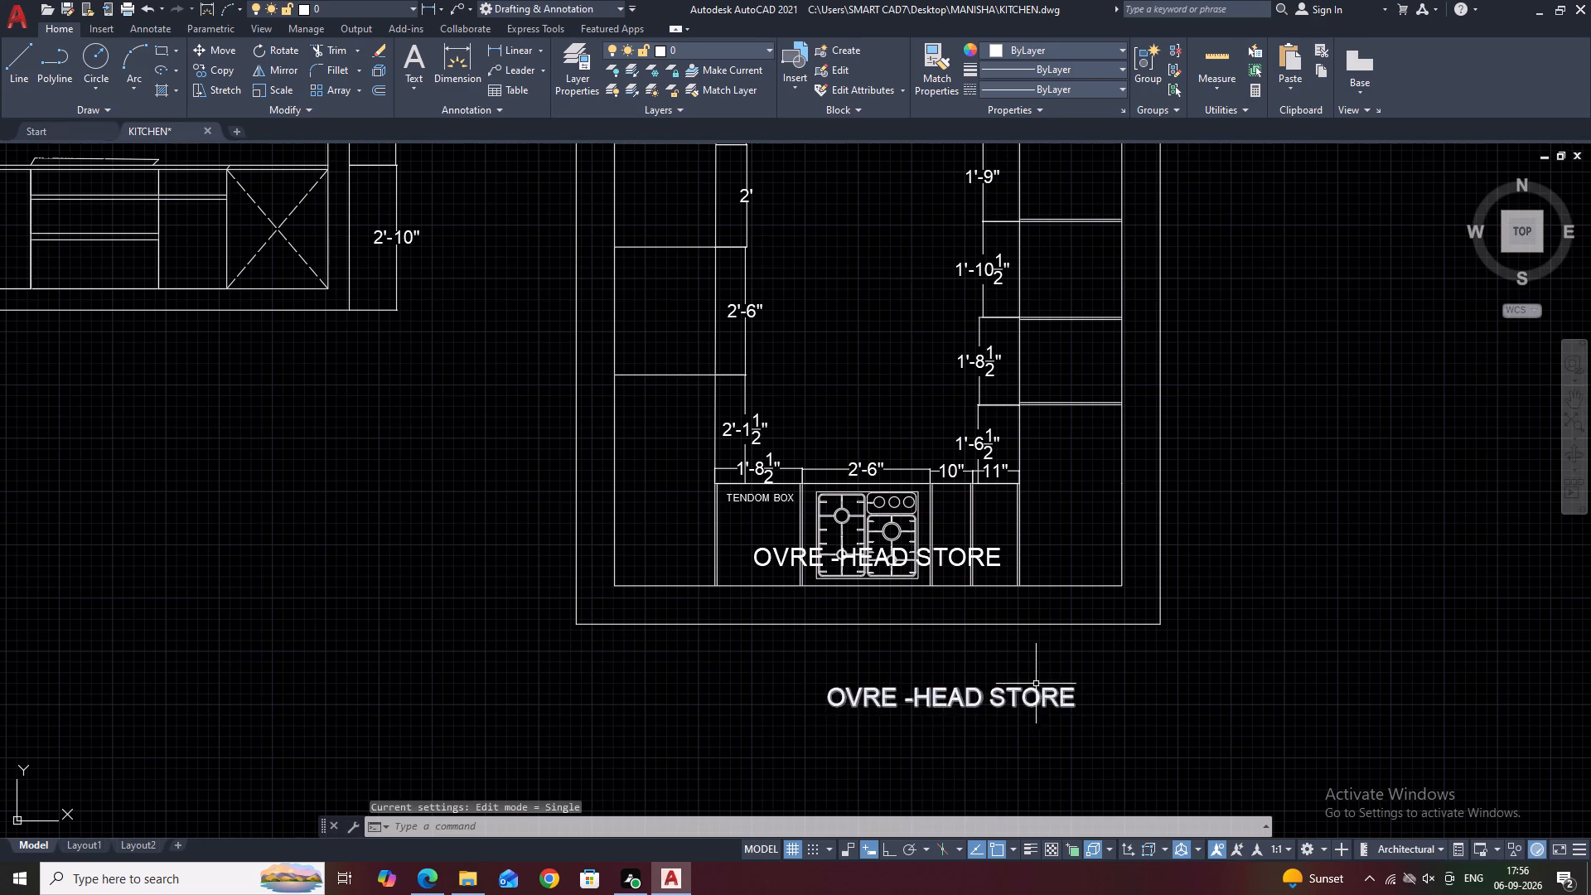
Rotate the OVRE -HEAD STORE label below the plan by 90 degrees so it reads vertically.
click(1032, 700)
click(1002, 683)
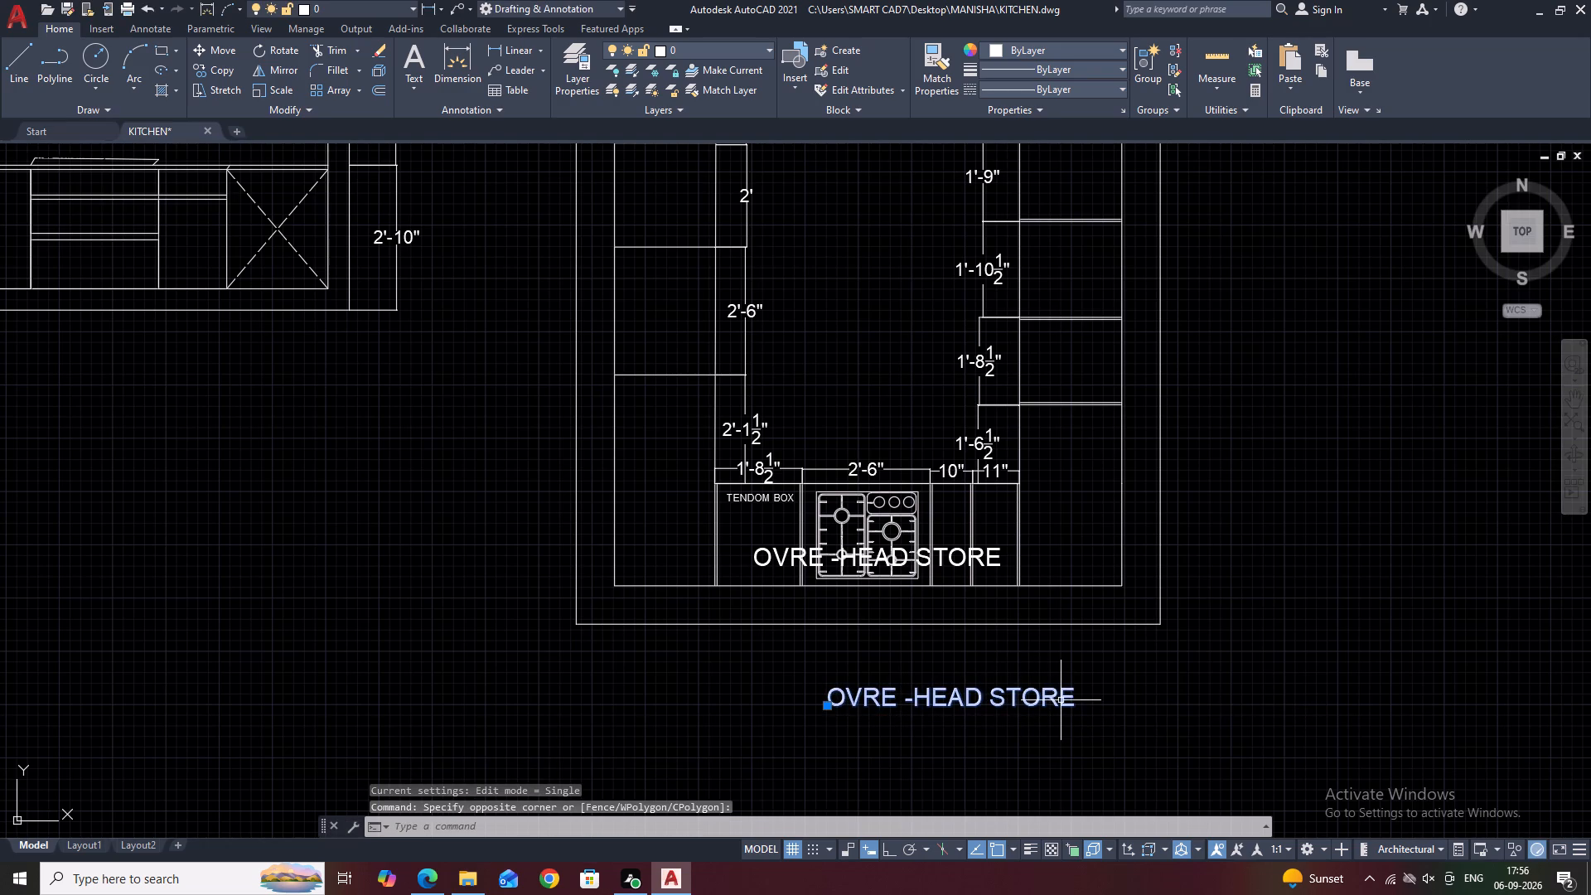
text(RO)
key(space)
click(1061, 700)
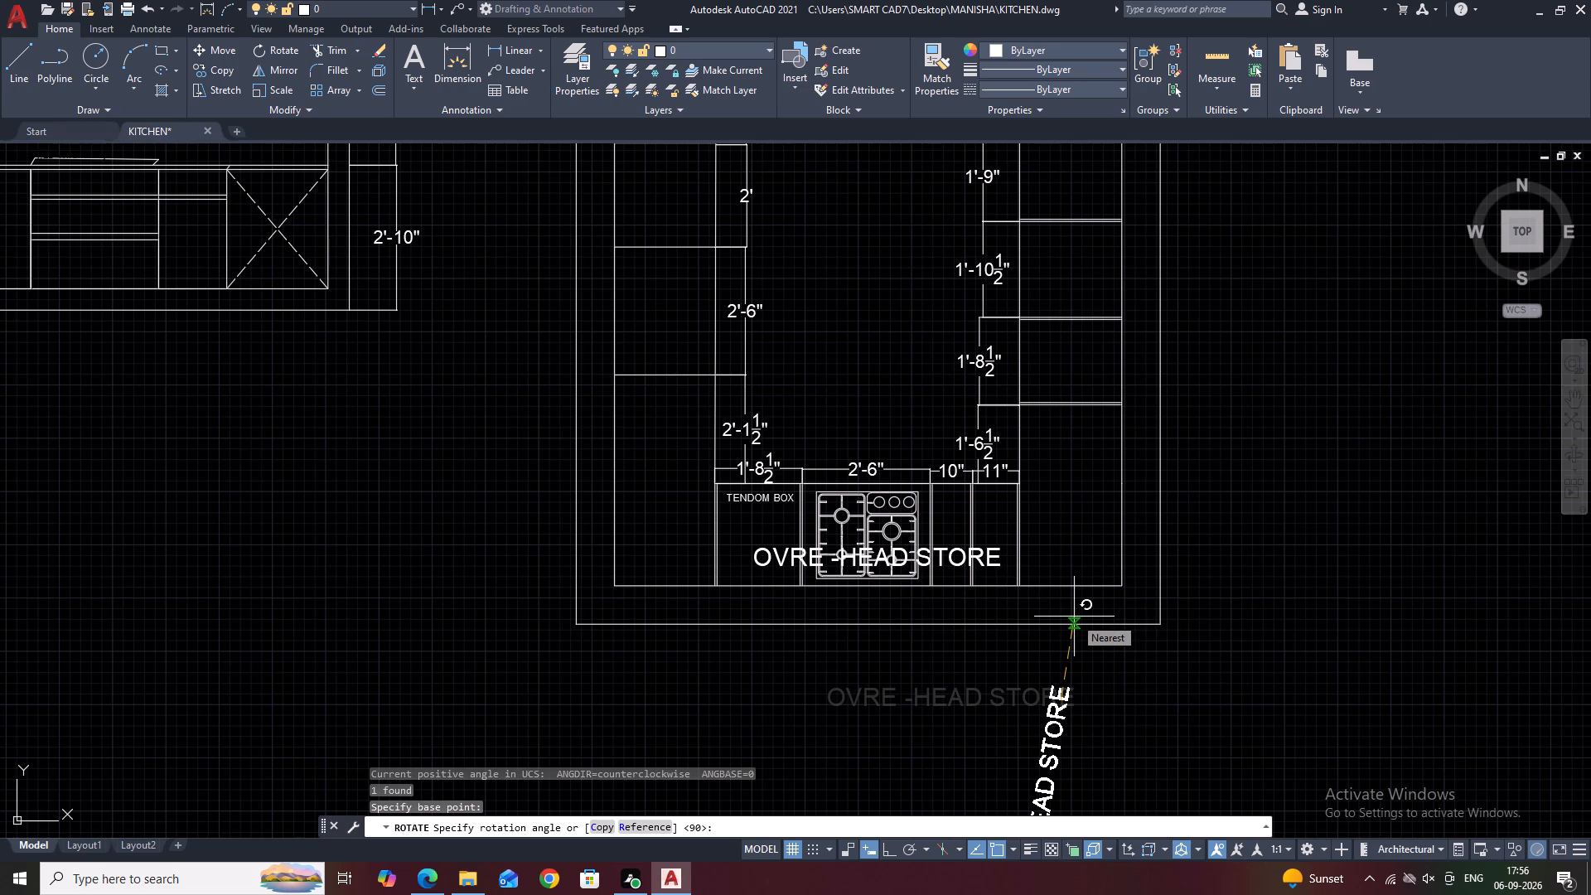
key(9)
key(0)
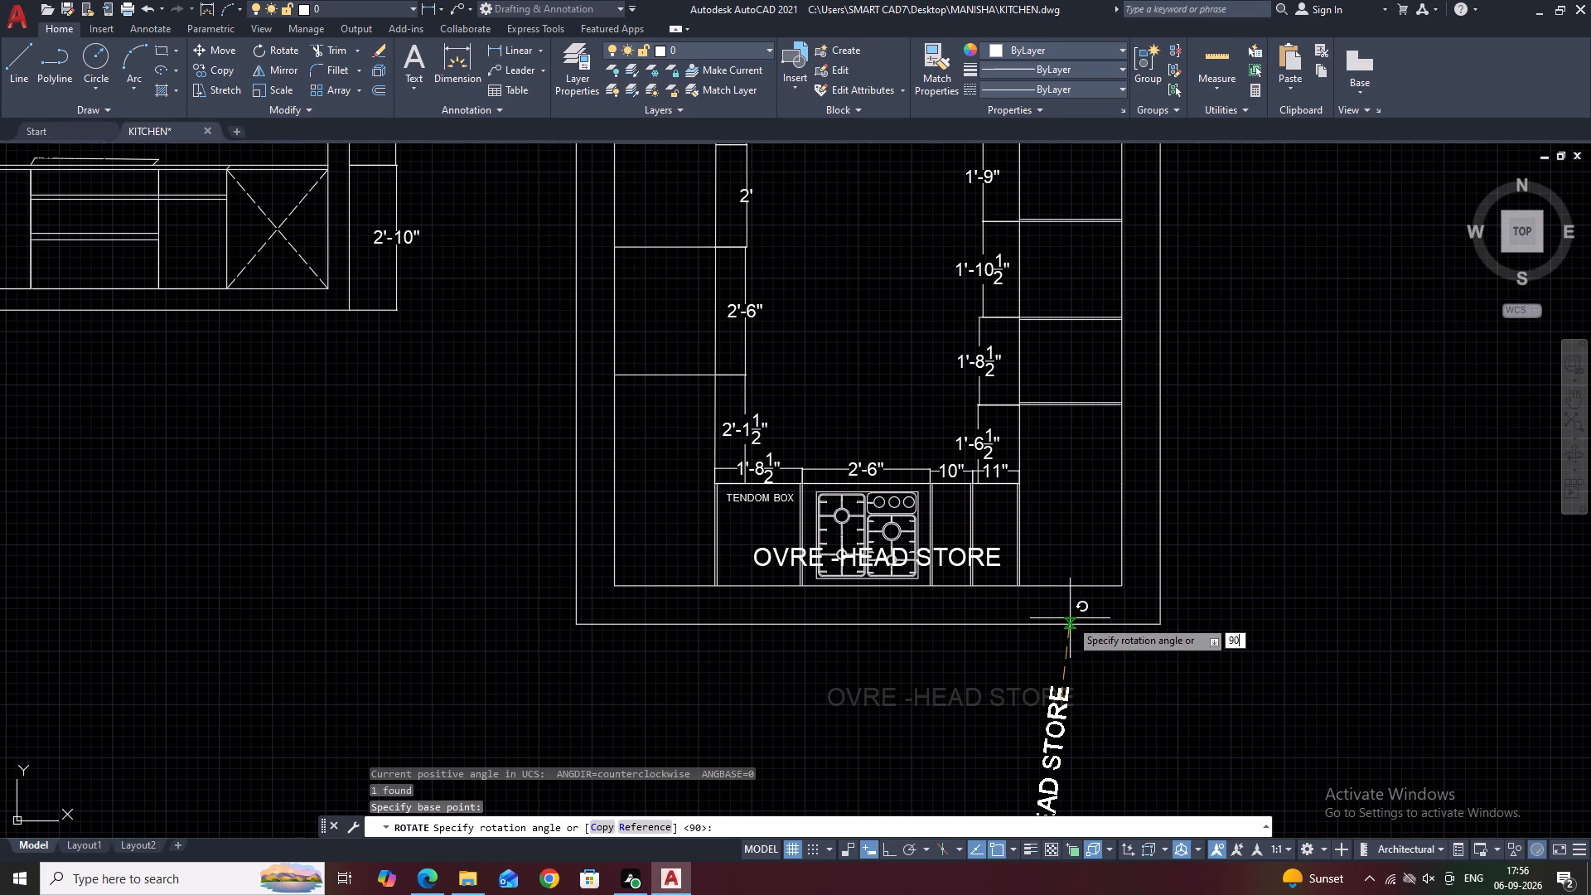
key(Return)
Move the vertical OVRE -HEAD STORE label onto the lower part of the plan's left counter, along the 2'-6" and 2'-1 1/2" units.
scroll(1082, 626, down, 3)
middle_drag(1137, 642, 1122, 573)
scroll(1041, 602, up, 2)
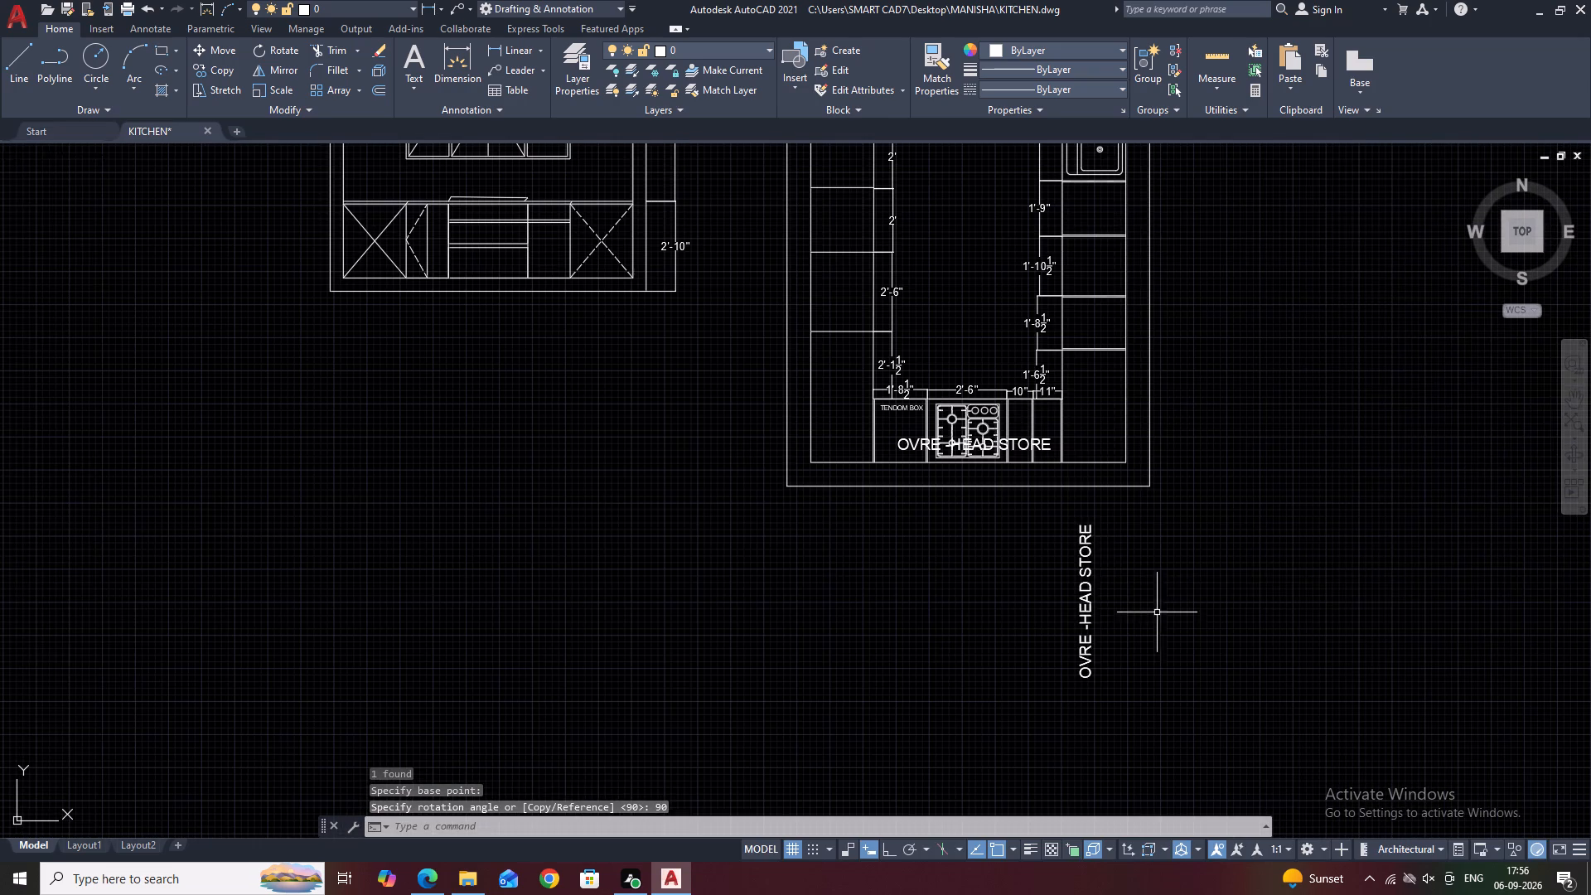
drag(1158, 612, 1151, 604)
click(1076, 554)
middle_drag(1120, 656, 1146, 706)
text(M)
key(space)
click(1137, 734)
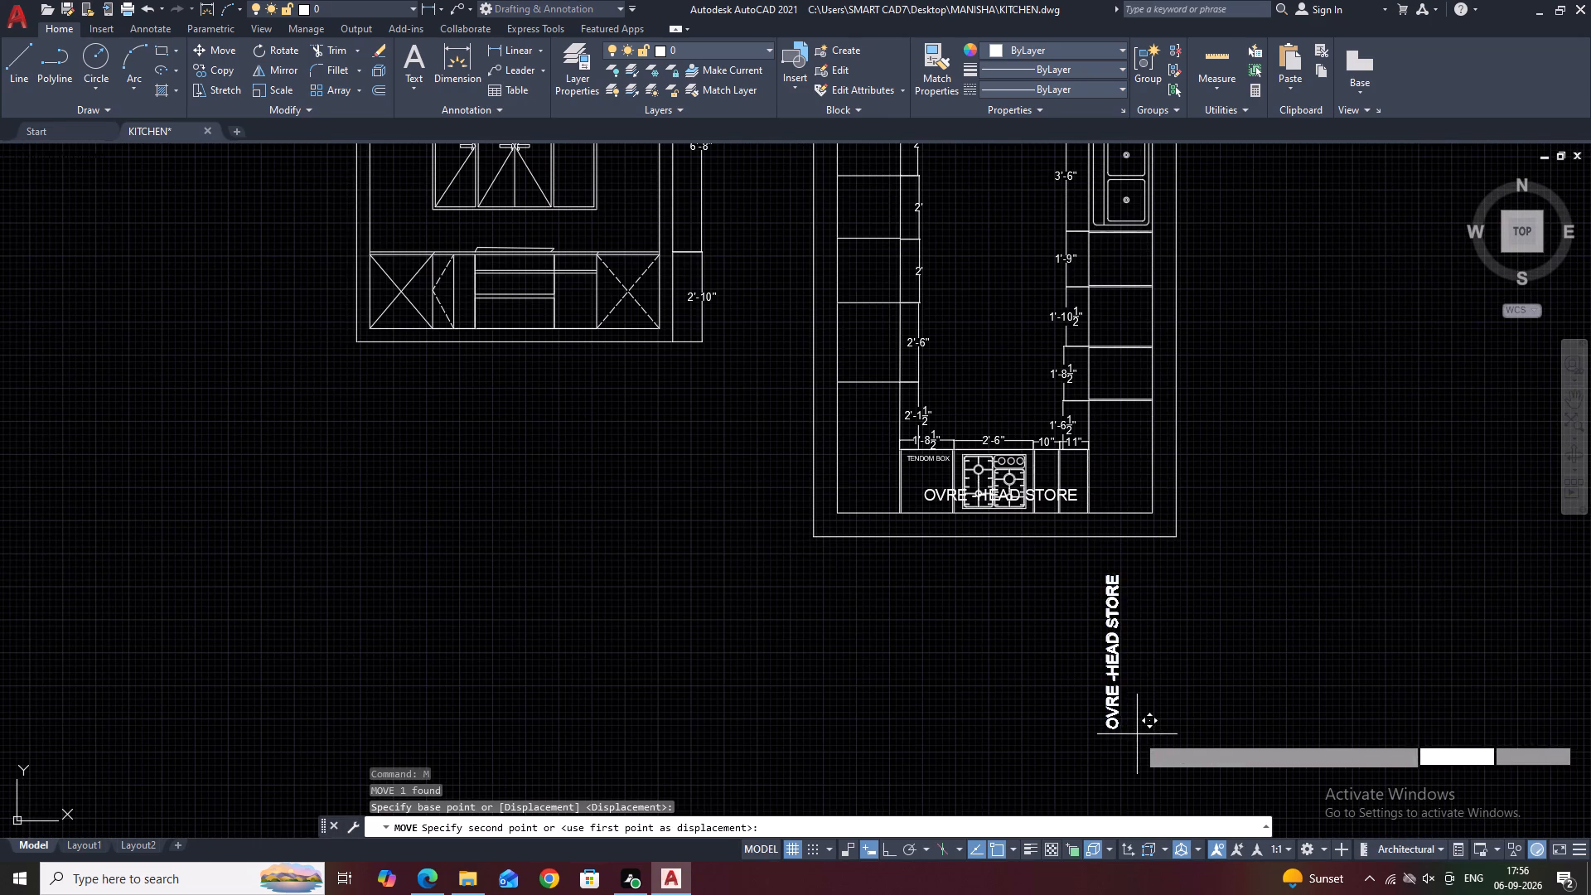
scroll(864, 452, up, 1)
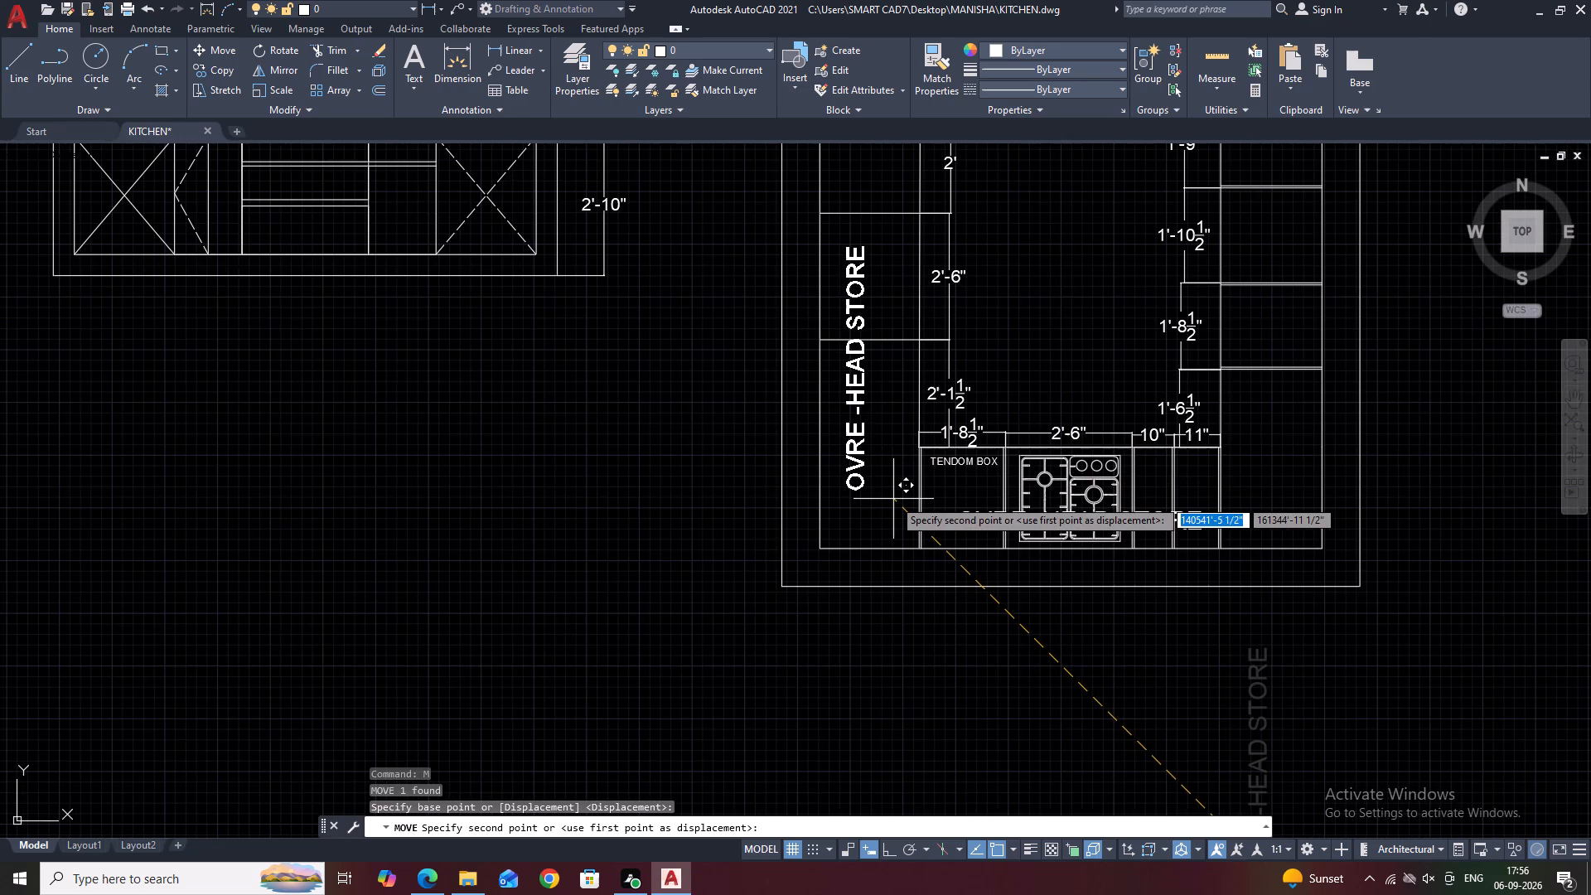
click(893, 499)
Copy the TENDOM BOX label beside the hob to the empty space outside the plan's left wall.
middle_drag(909, 406, 919, 455)
click(958, 505)
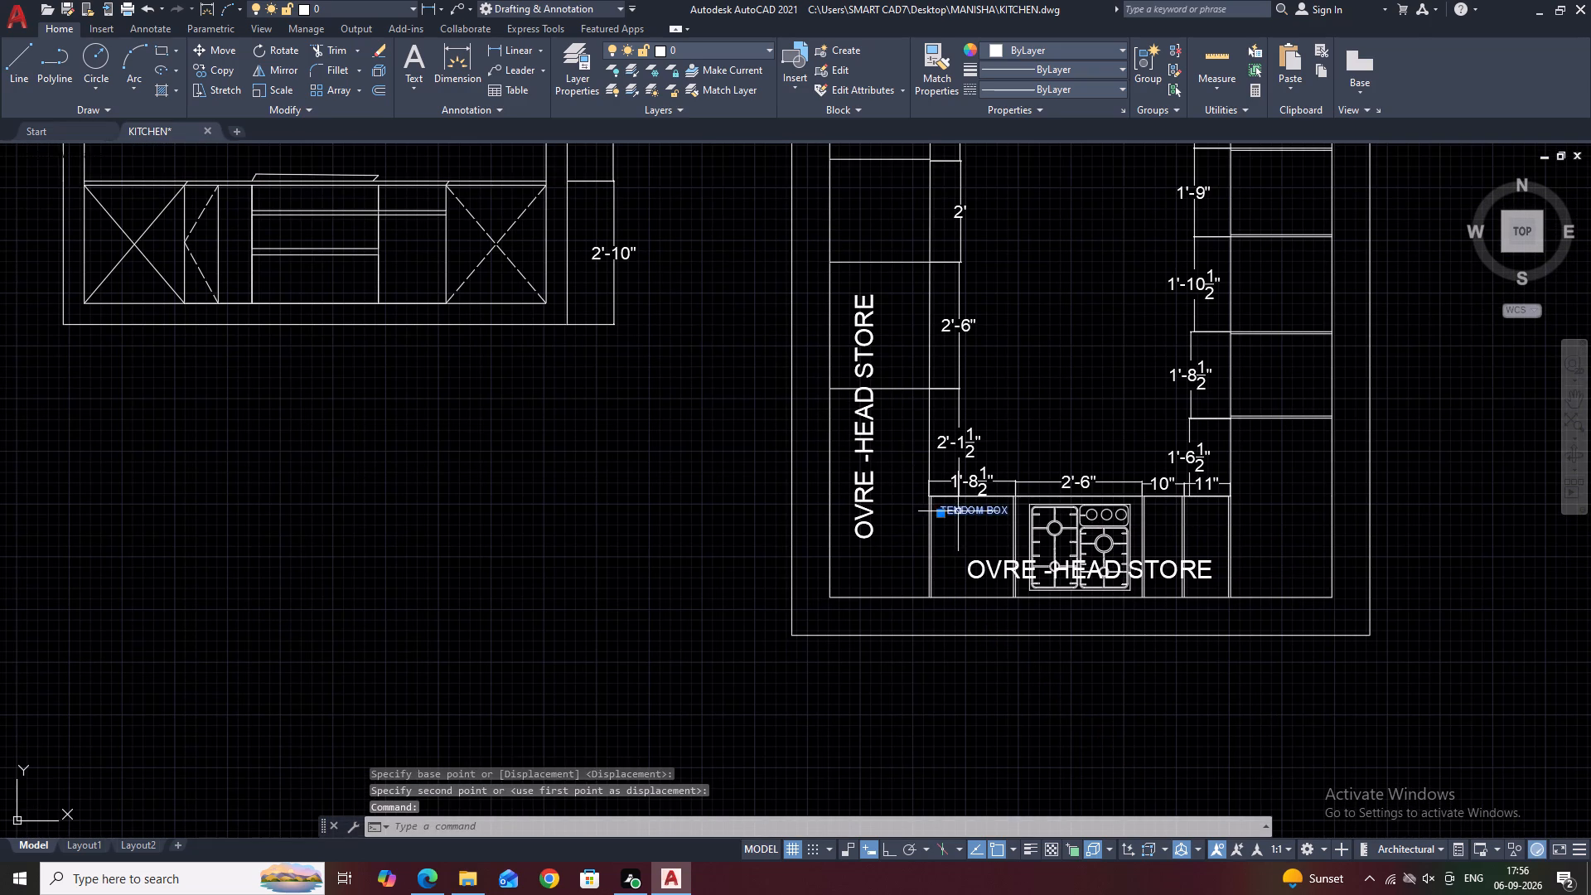
middle_drag(965, 531, 967, 584)
text(CO)
key(space)
click(965, 569)
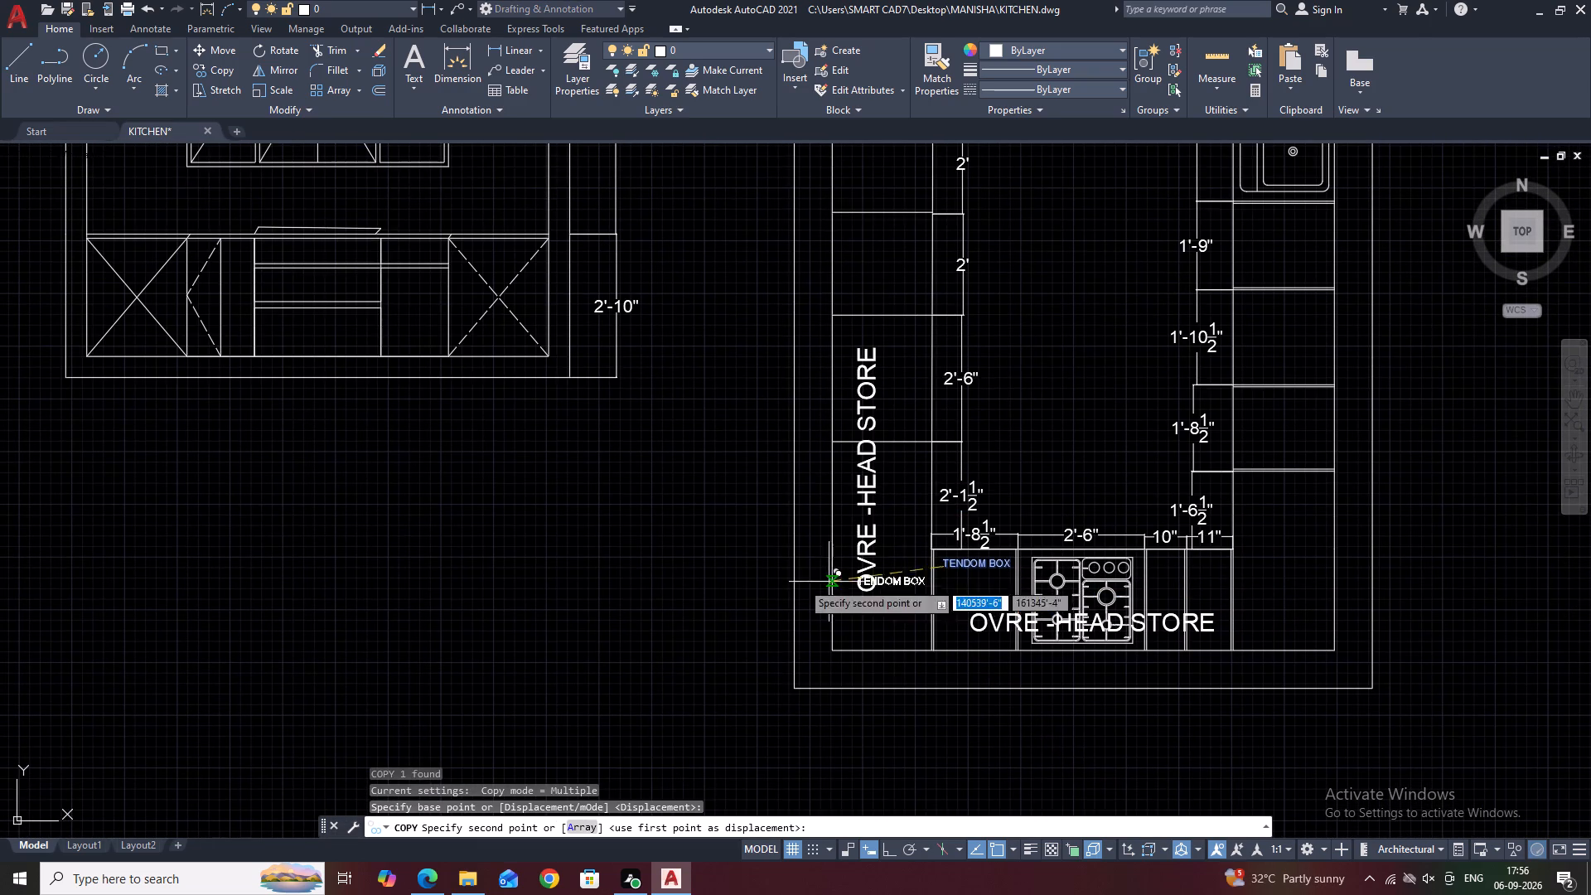
drag(704, 559, 701, 552)
key(Escape)
Rotate the copied TENDOM BOX label by 90 degrees.
drag(727, 602, 723, 573)
drag(706, 542, 683, 523)
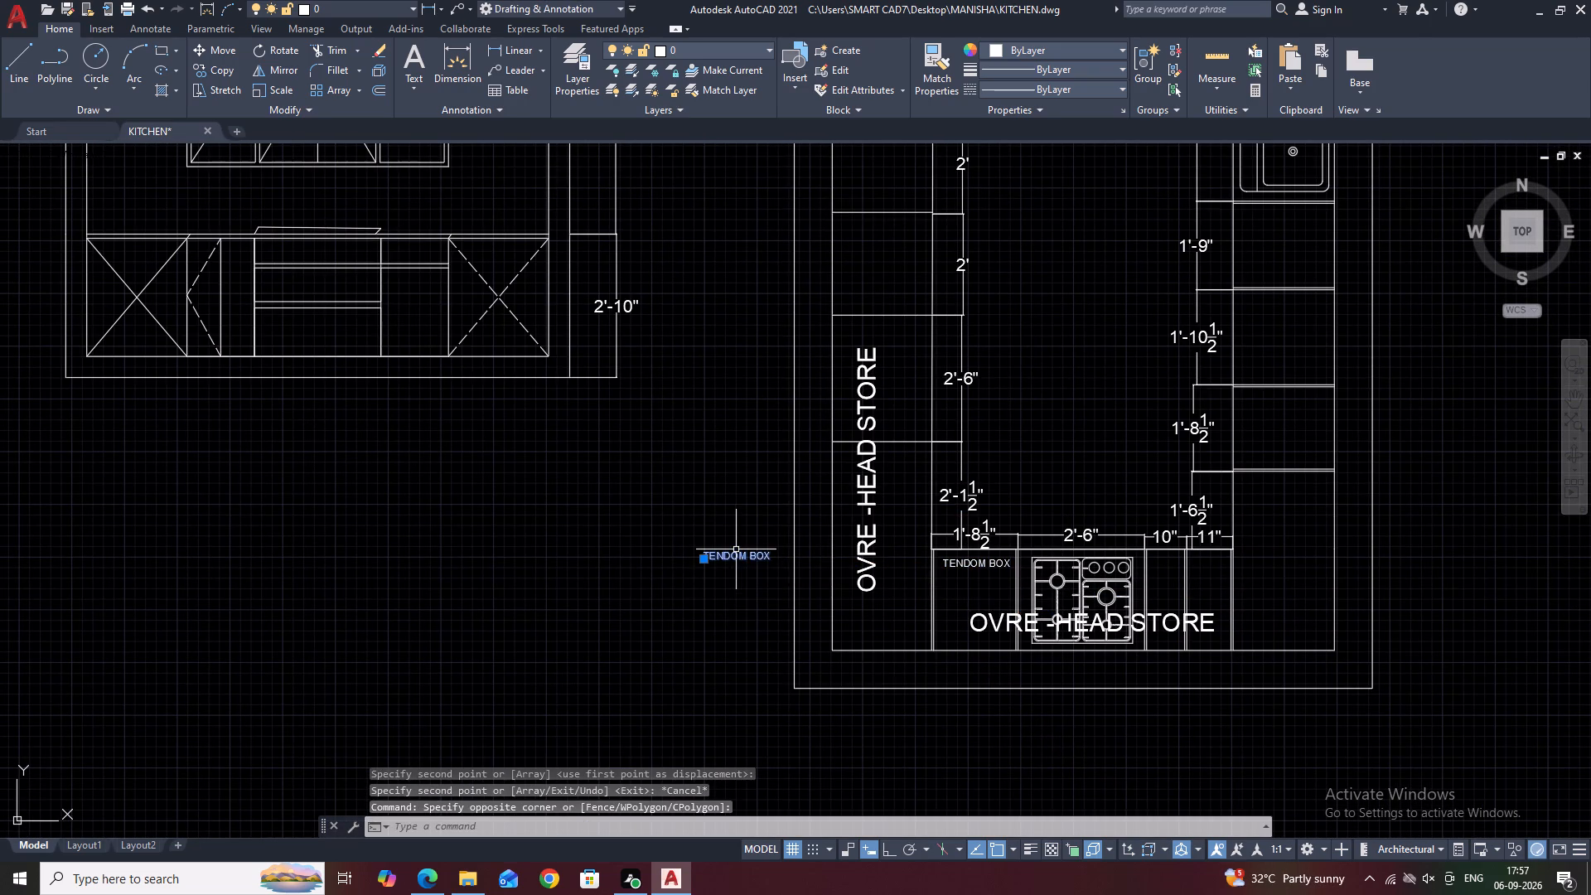
text(RO)
key(space)
click(756, 549)
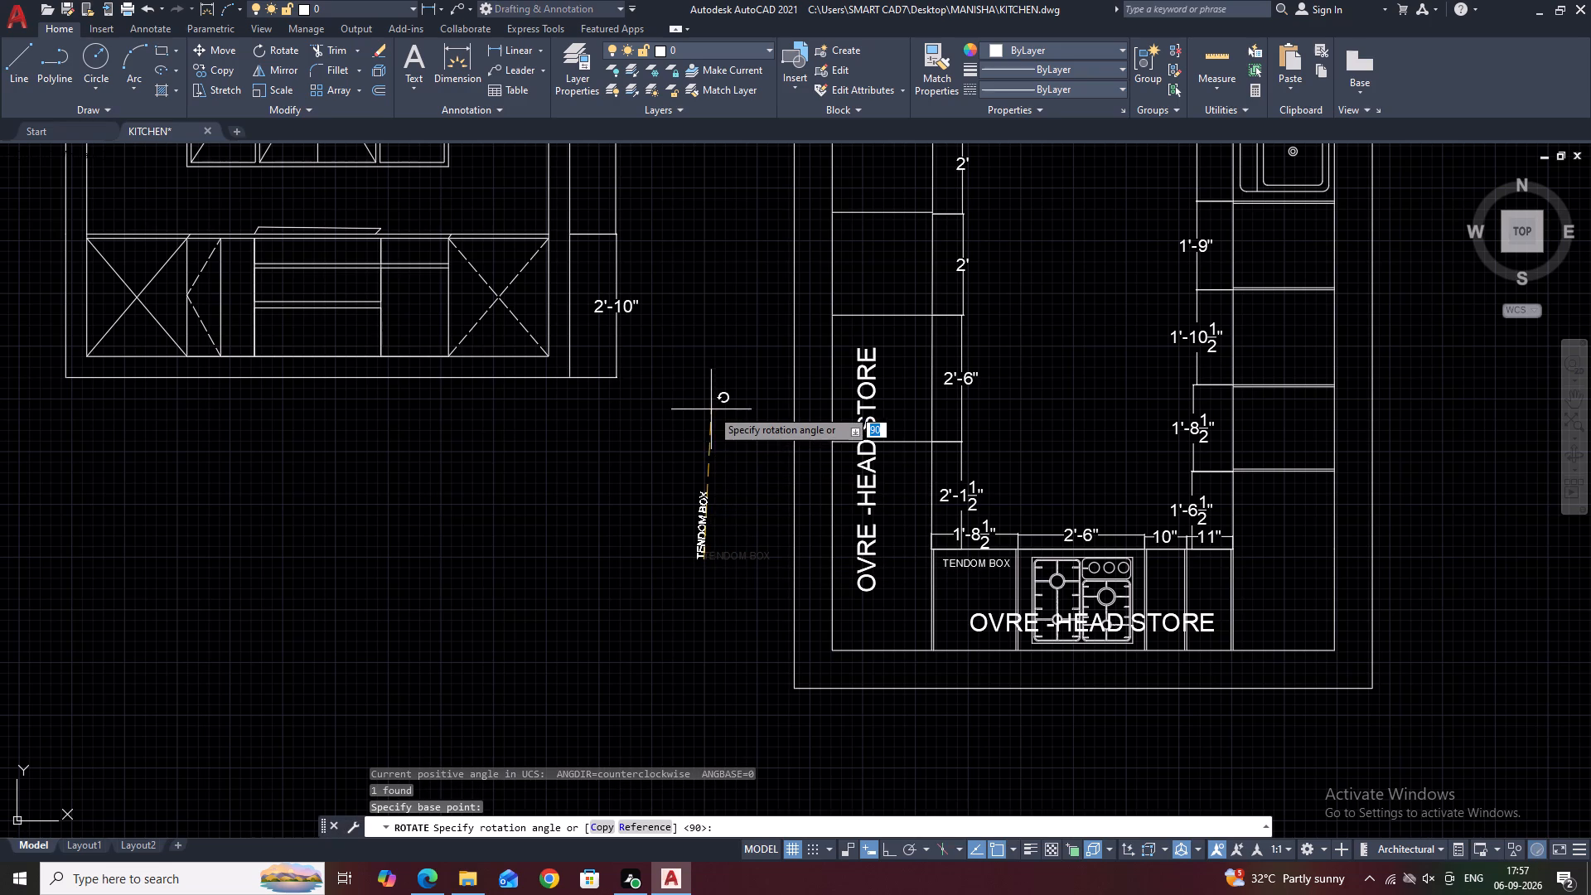
key(space)
Move the vertical TENDOM BOX label into the 2'-6" unit of the left counter, beside the OVRE -HEAD STORE label.
click(725, 519)
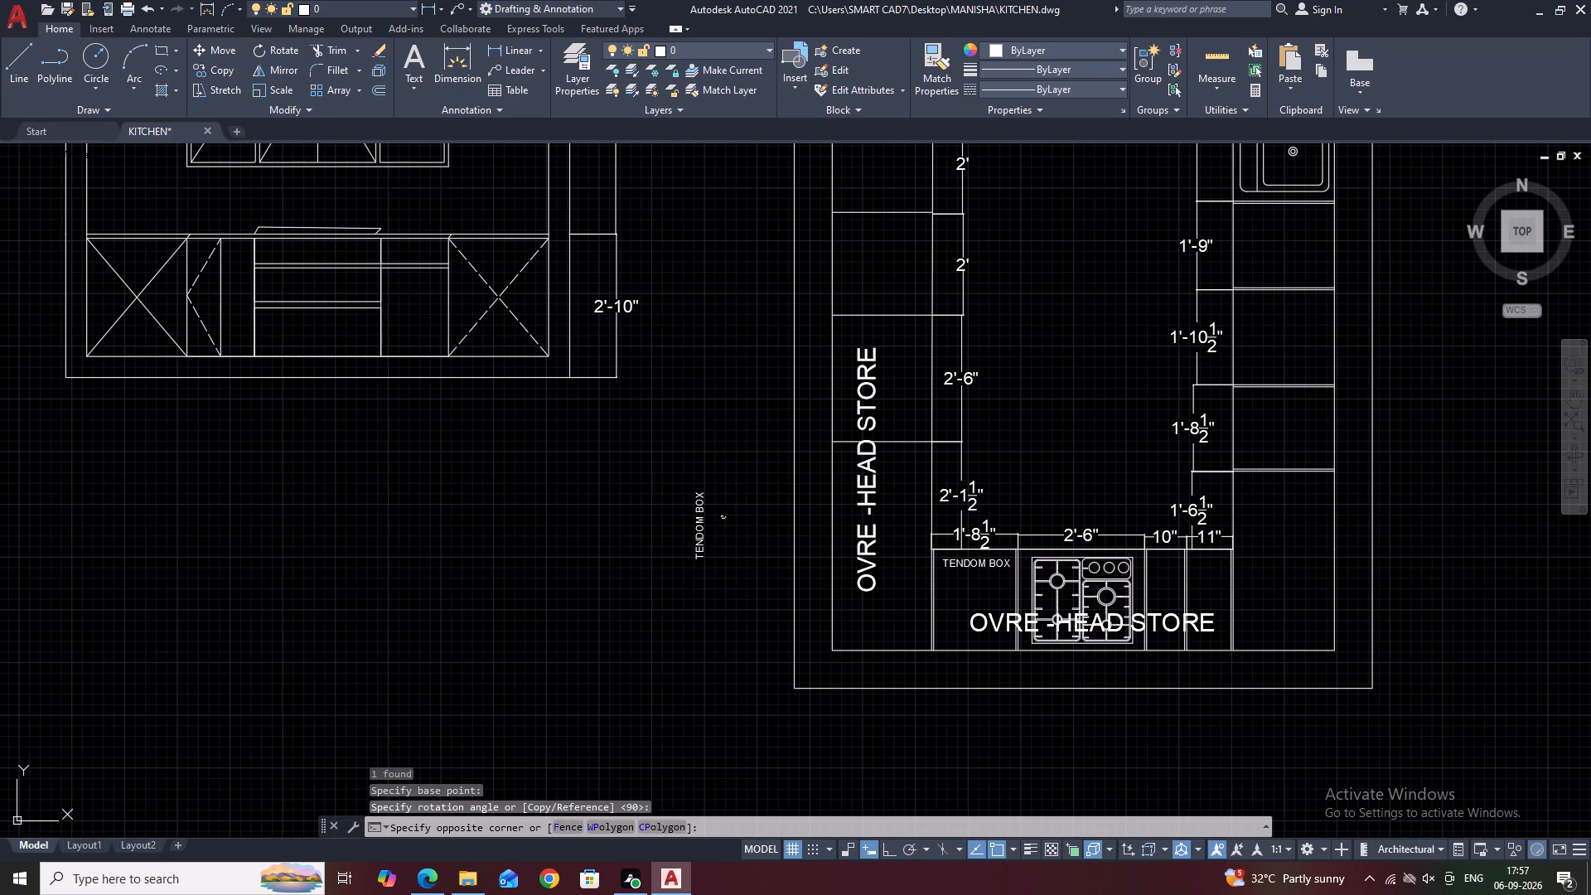
click(686, 464)
key(m)
key(space)
click(687, 532)
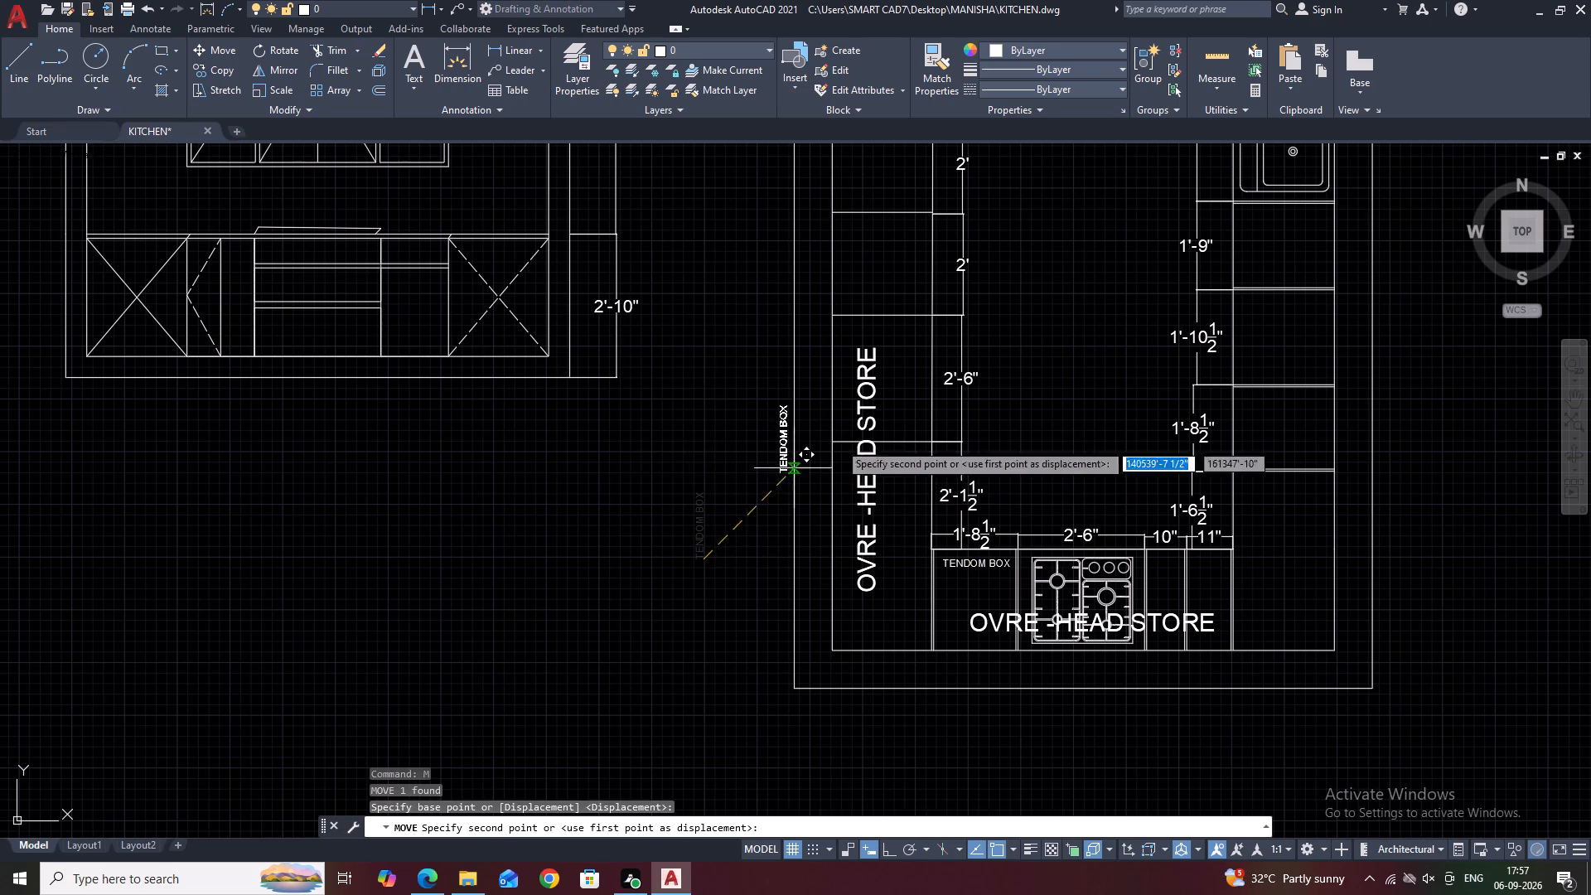
middle_drag(931, 412, 931, 479)
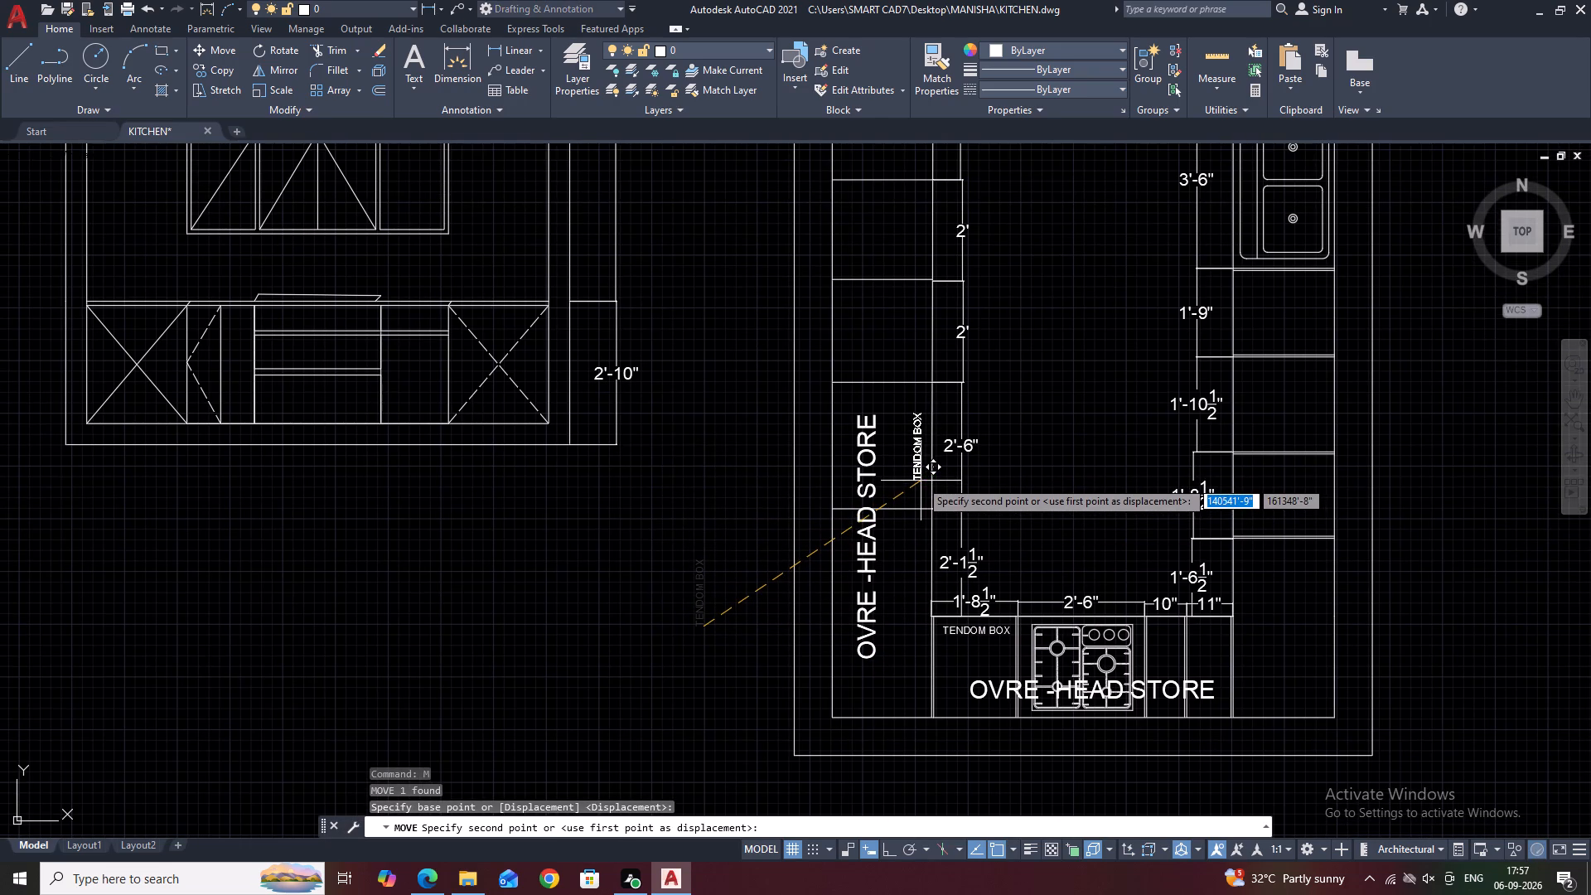
click(918, 479)
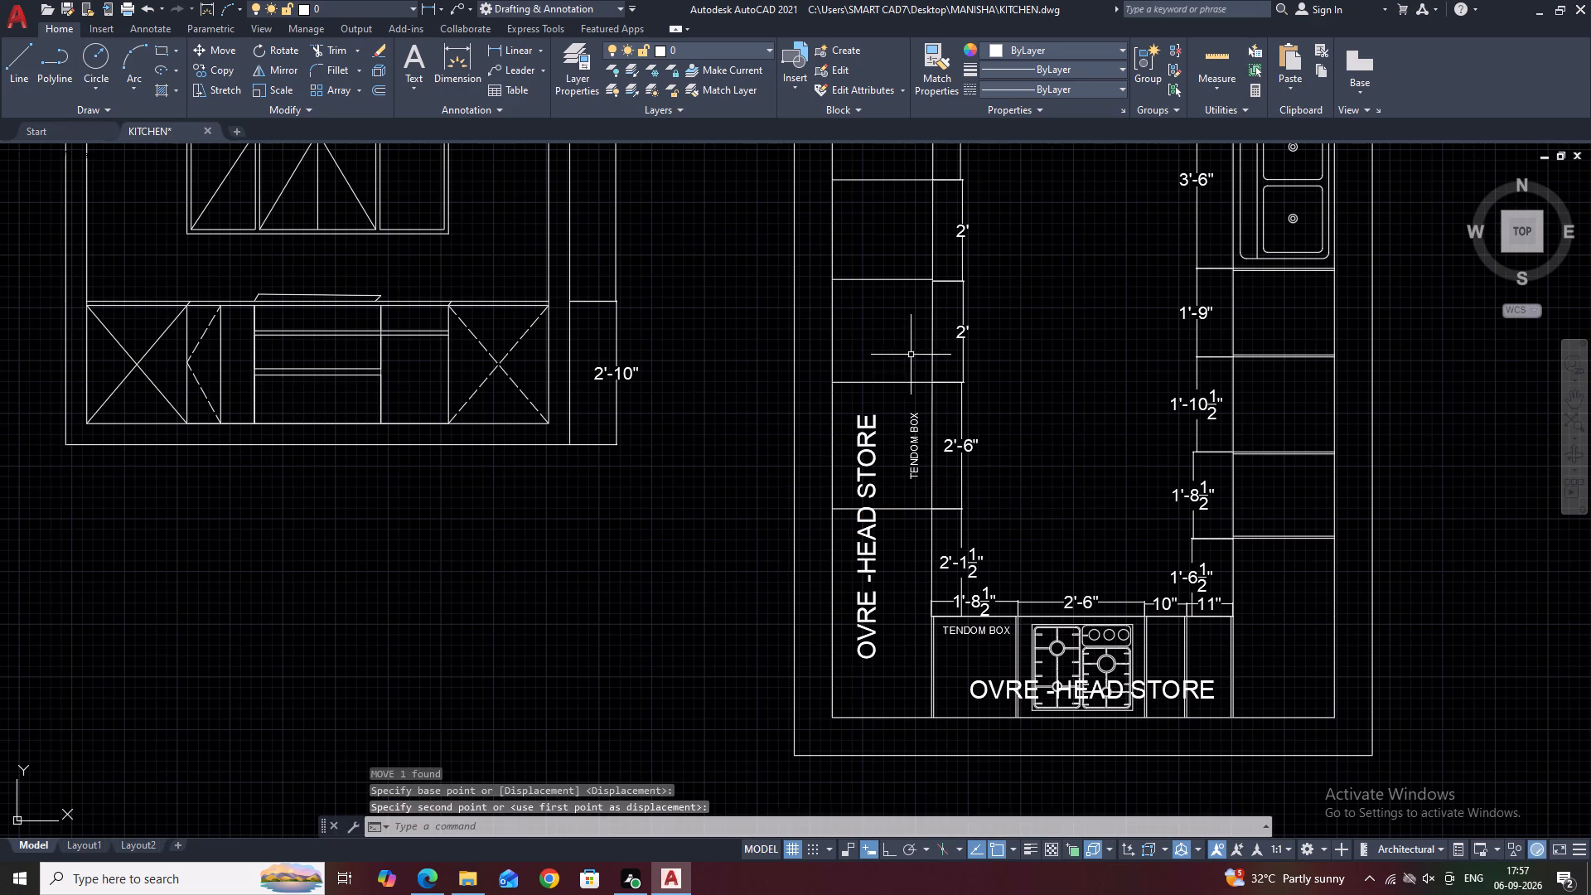
Copy the vertical TENDOM BOX label down into the 2'-1 1/2" corner unit of the left counter.
middle_drag(912, 360, 907, 484)
key(Escape)
middle_drag(909, 575, 879, 396)
click(880, 401)
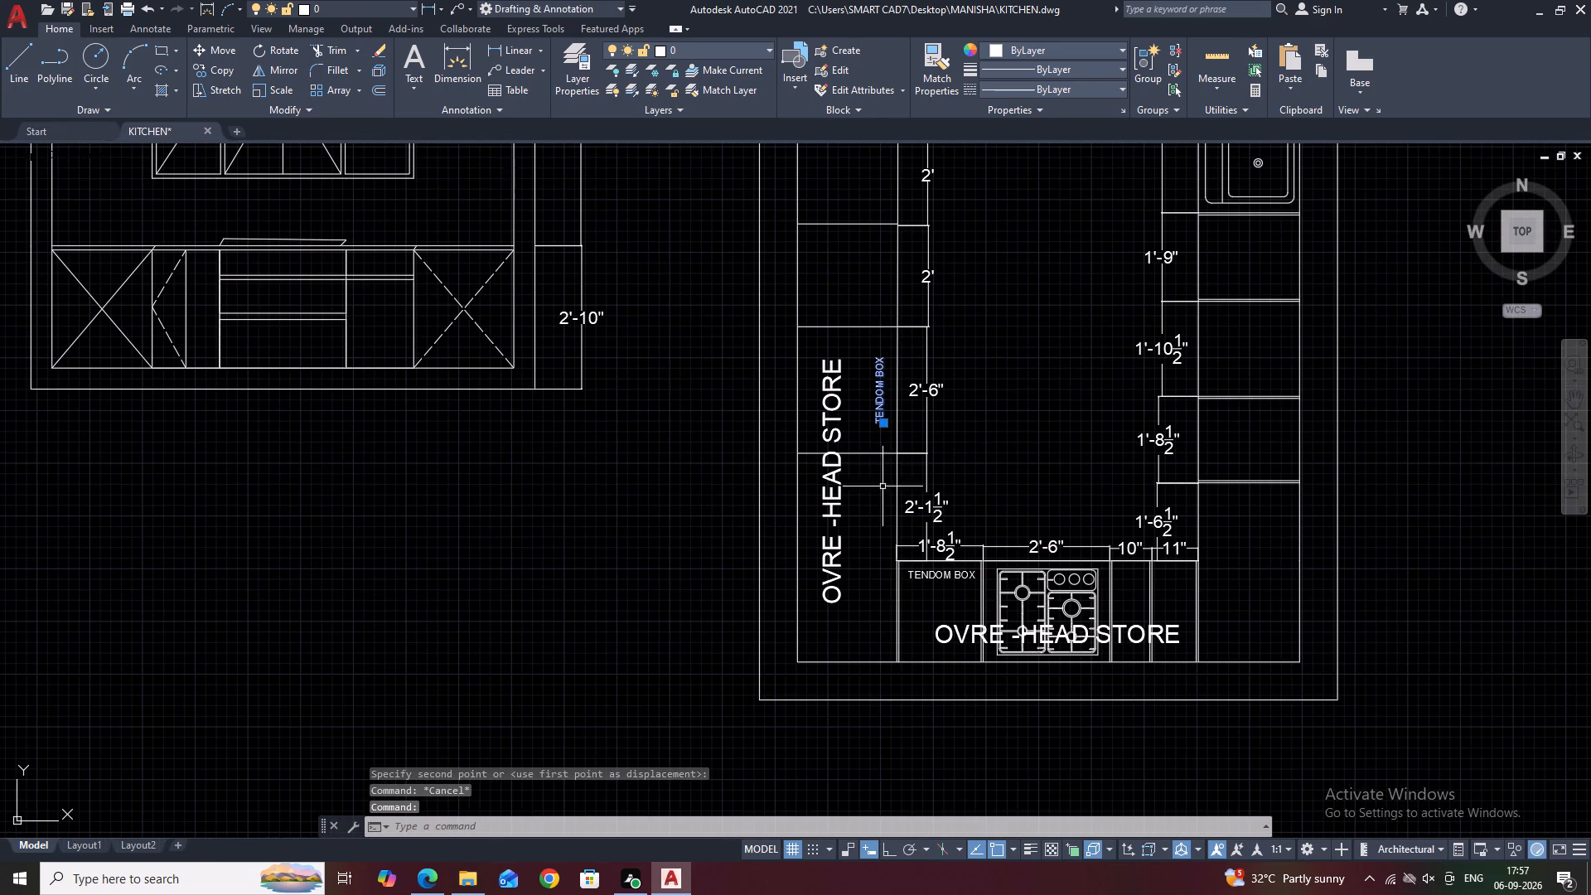
key(c)
text(O)
key(space)
click(878, 474)
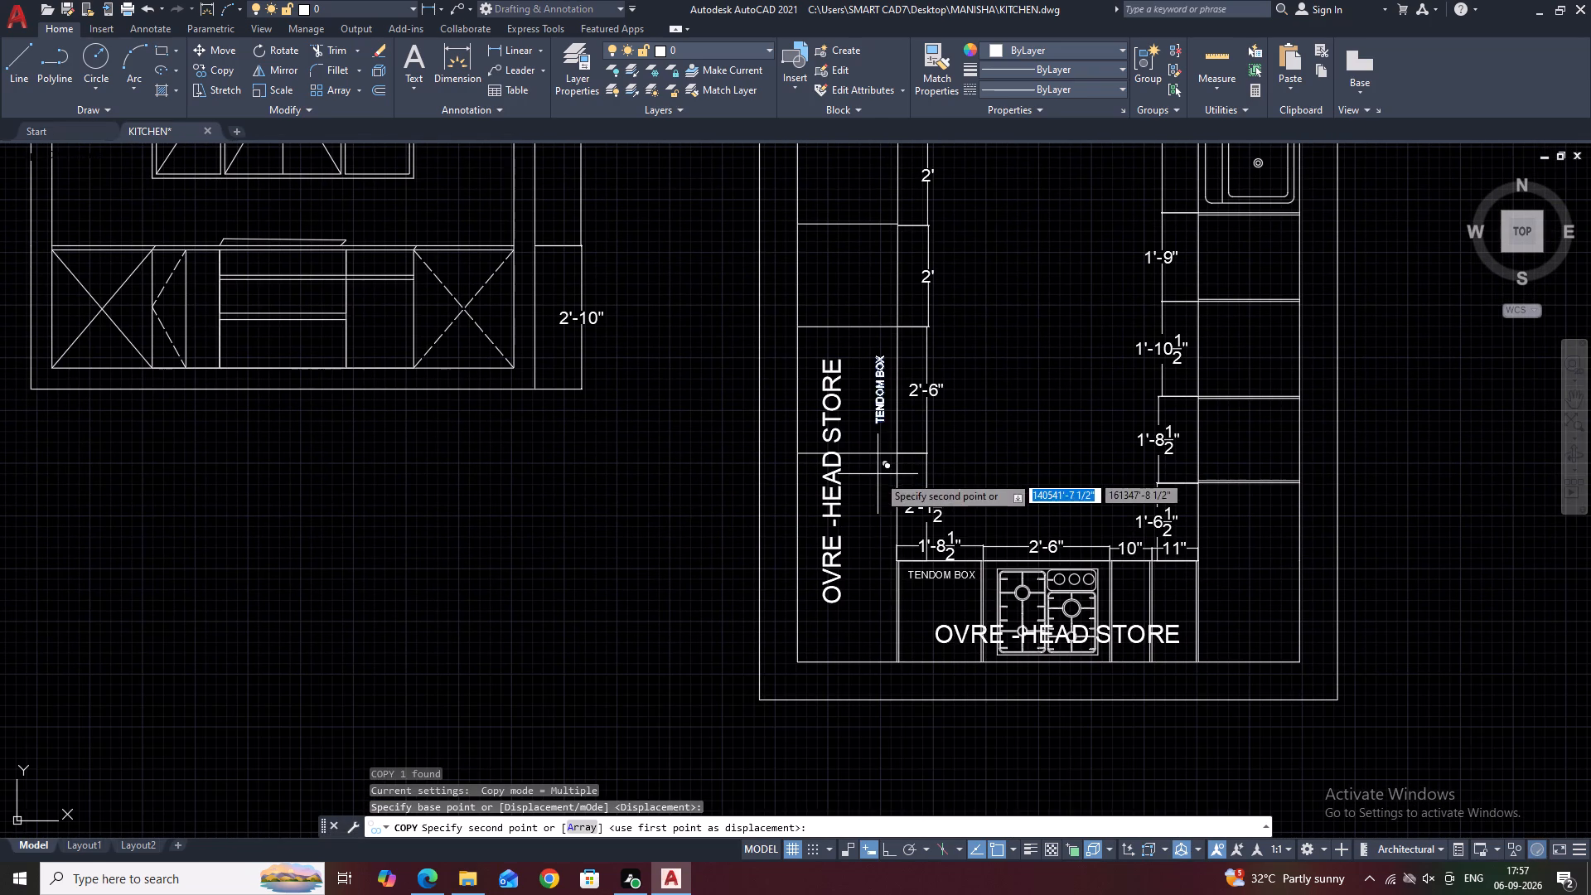
click(876, 597)
key(Escape)
Change the label in the 2'-1 1/2" corner unit to MAGIC CORNER.
double_click(876, 545)
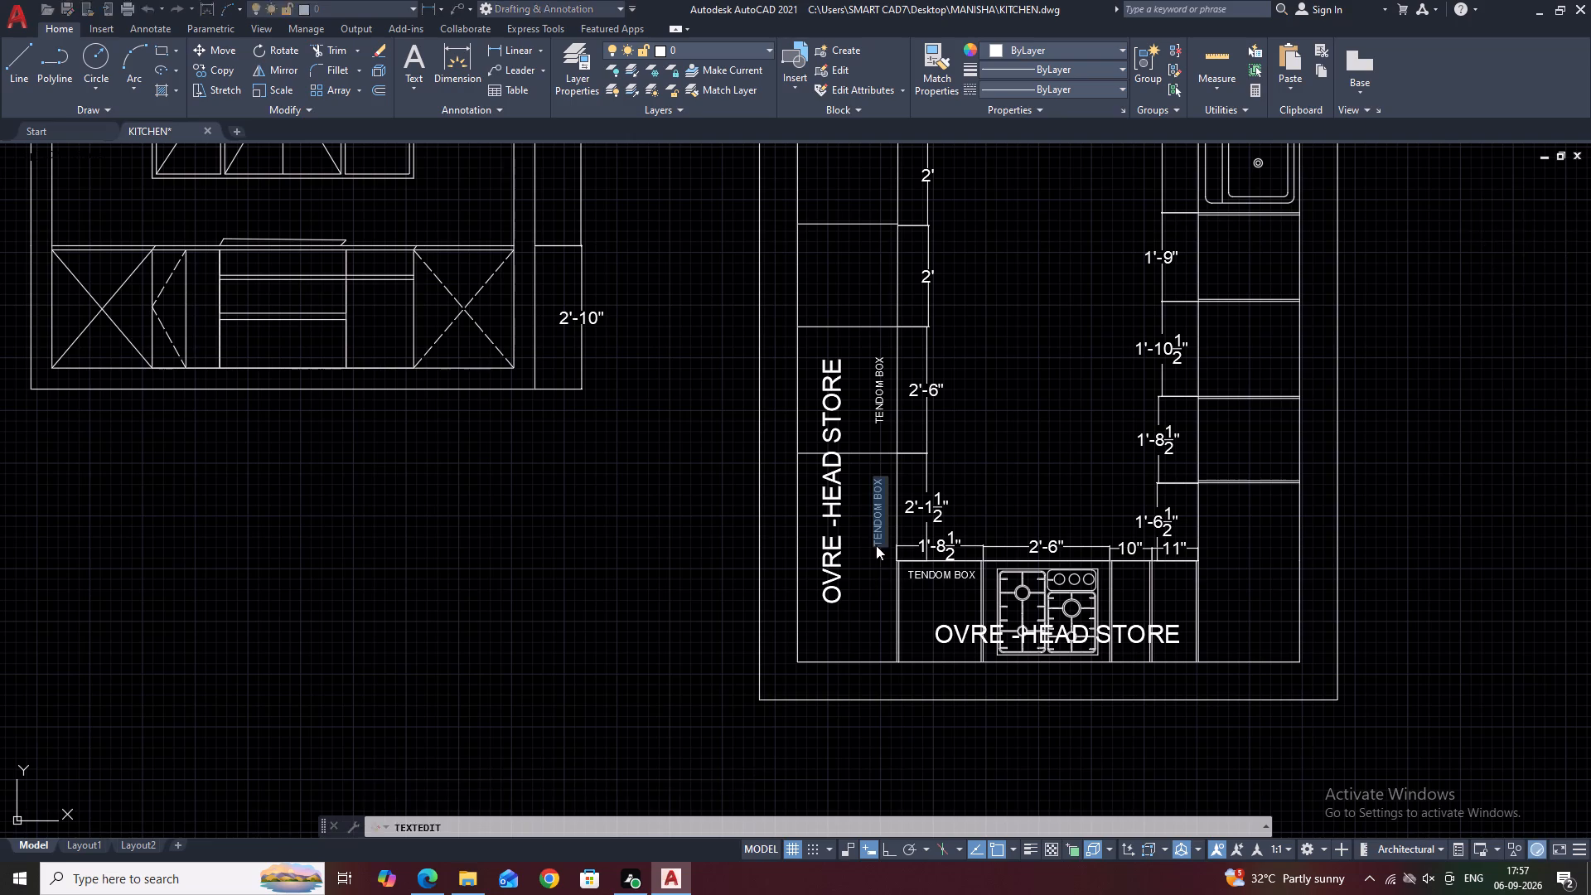
text(MAGIV)
key(BackSpace)
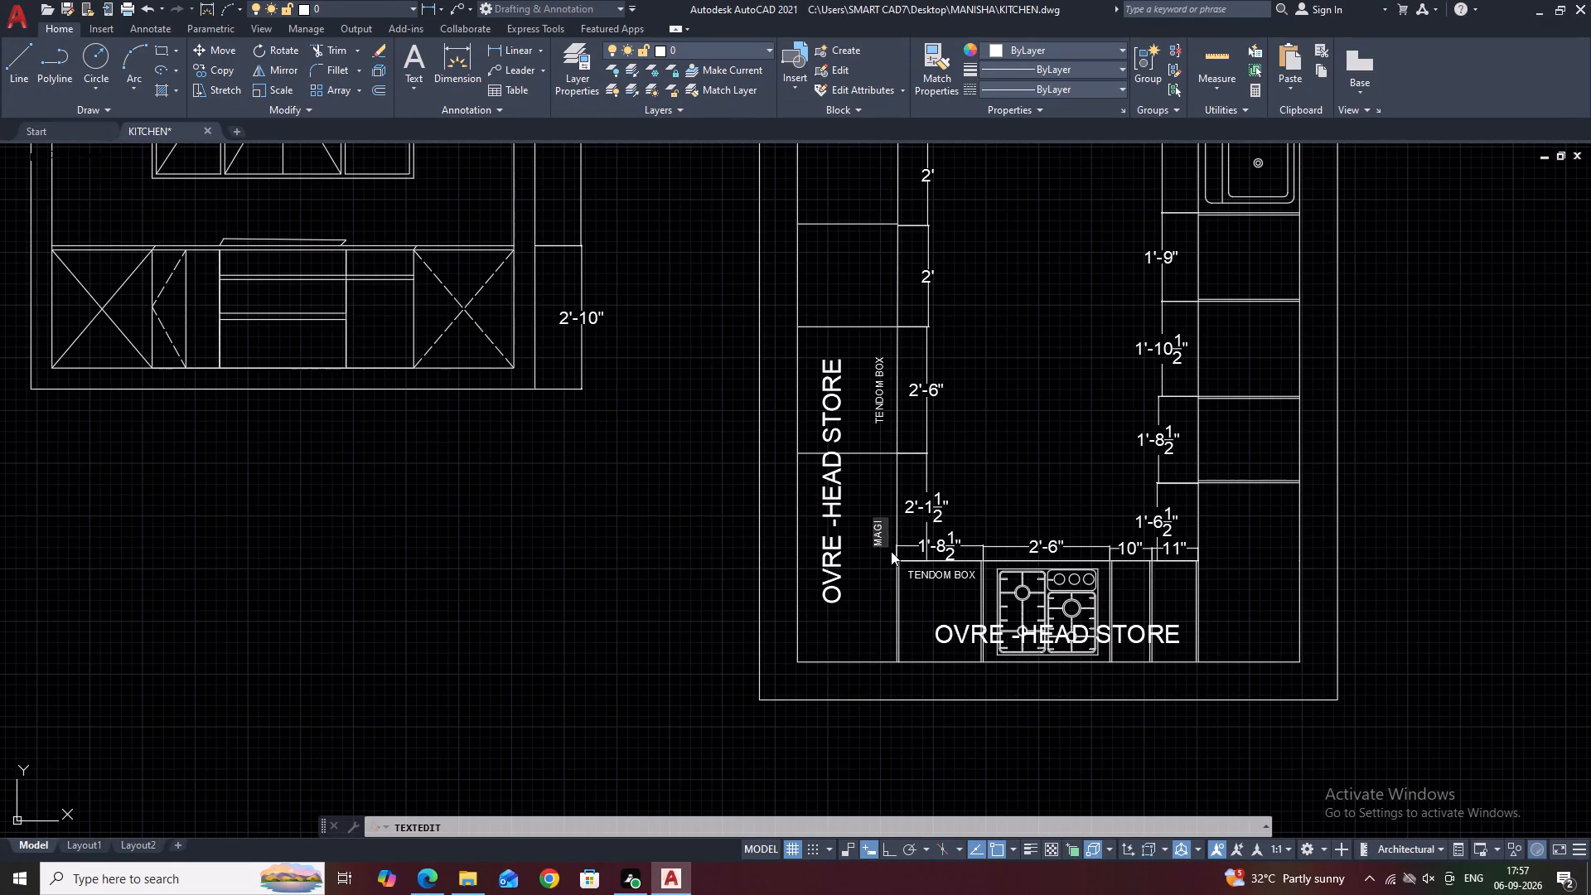
text(C)
key(space)
text(CORNER)
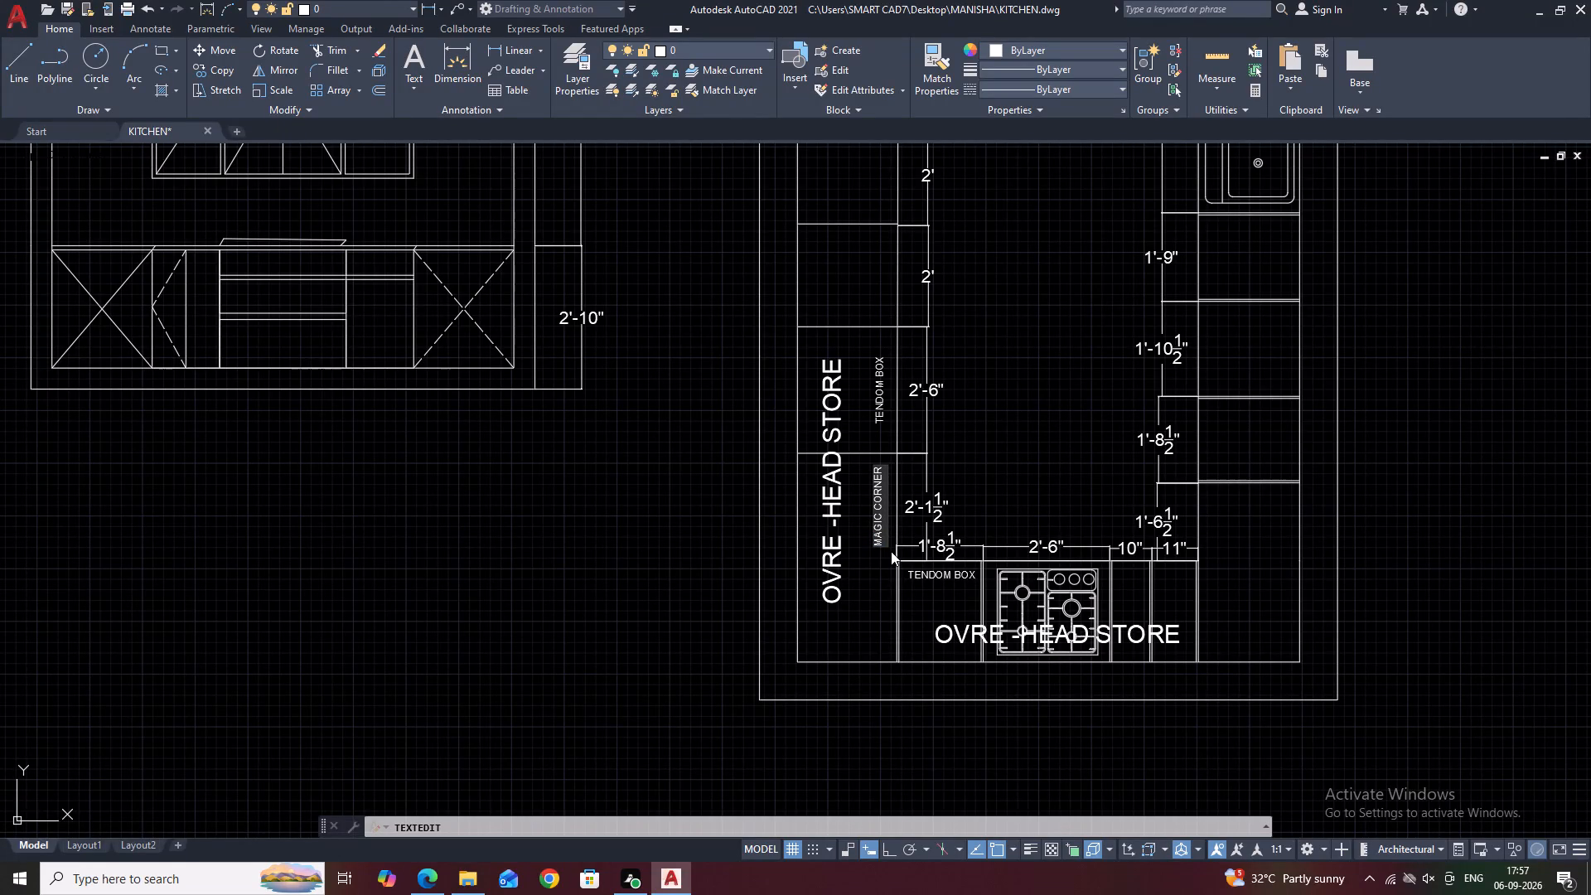
click(1051, 349)
Copy the vertical TENDOM BOX label into each of the three 2' units above it on the left counter.
scroll(982, 314, down, 1)
middle_drag(983, 321, 979, 461)
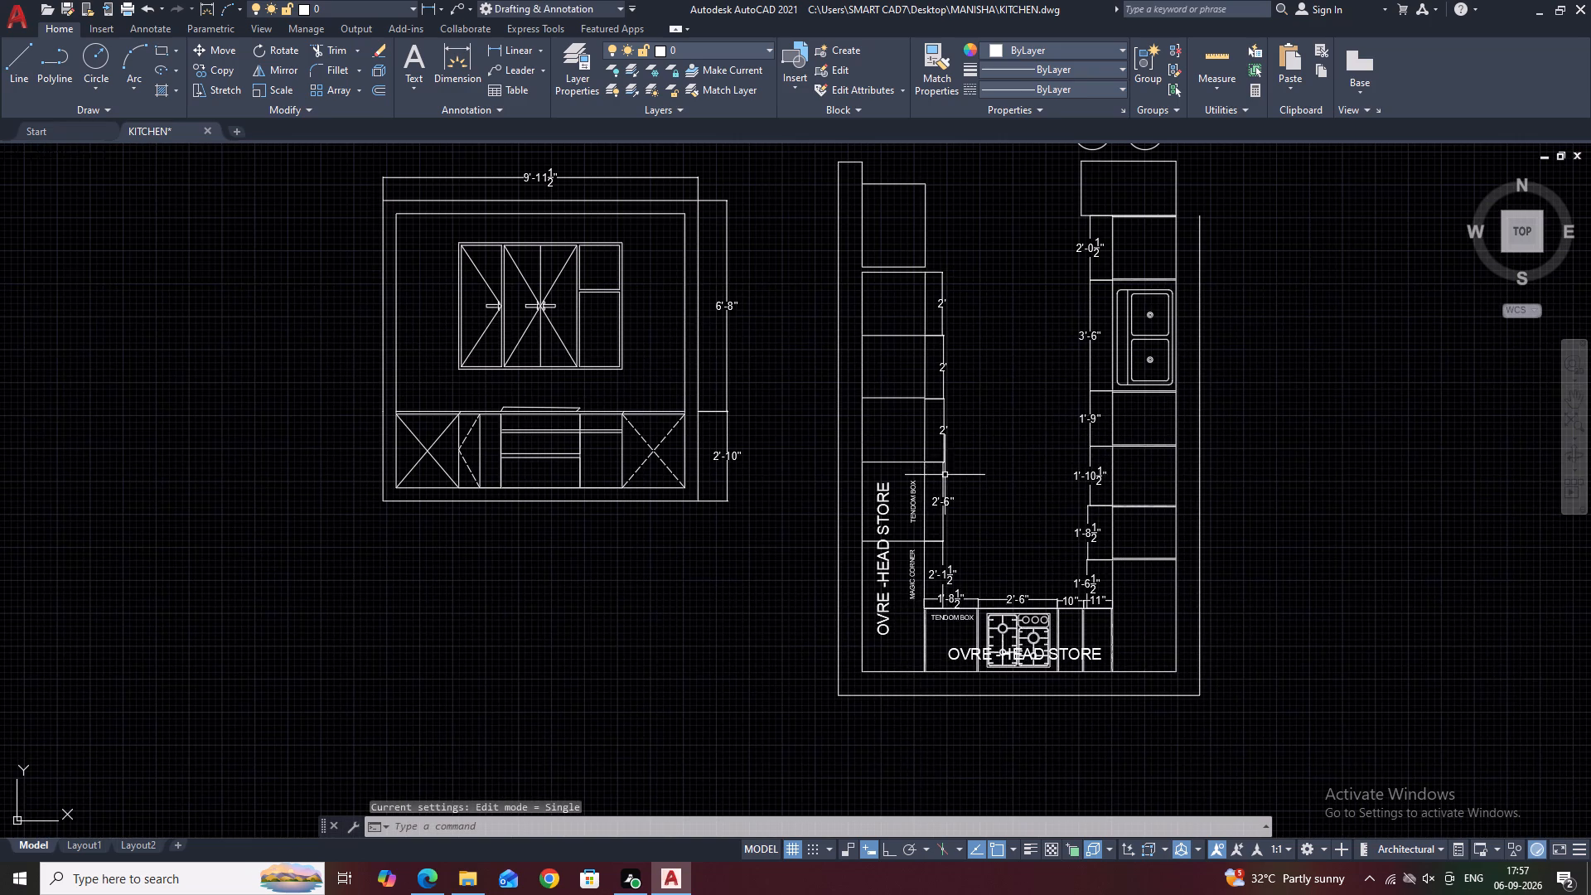
middle_drag(908, 467, 907, 549)
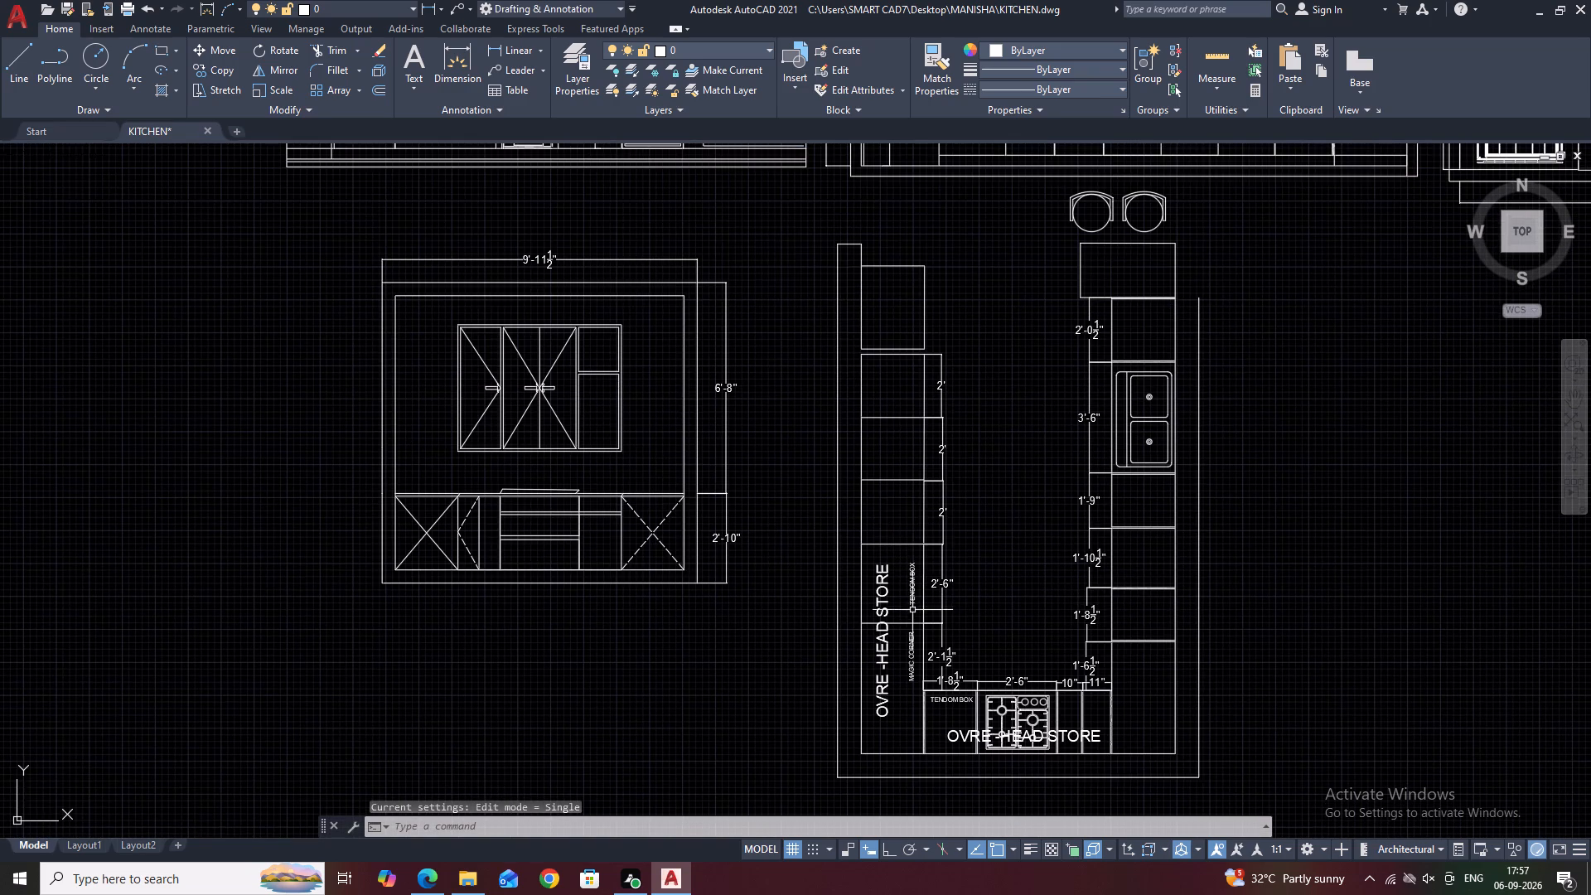
scroll(918, 610, up, 2)
click(907, 570)
key(c)
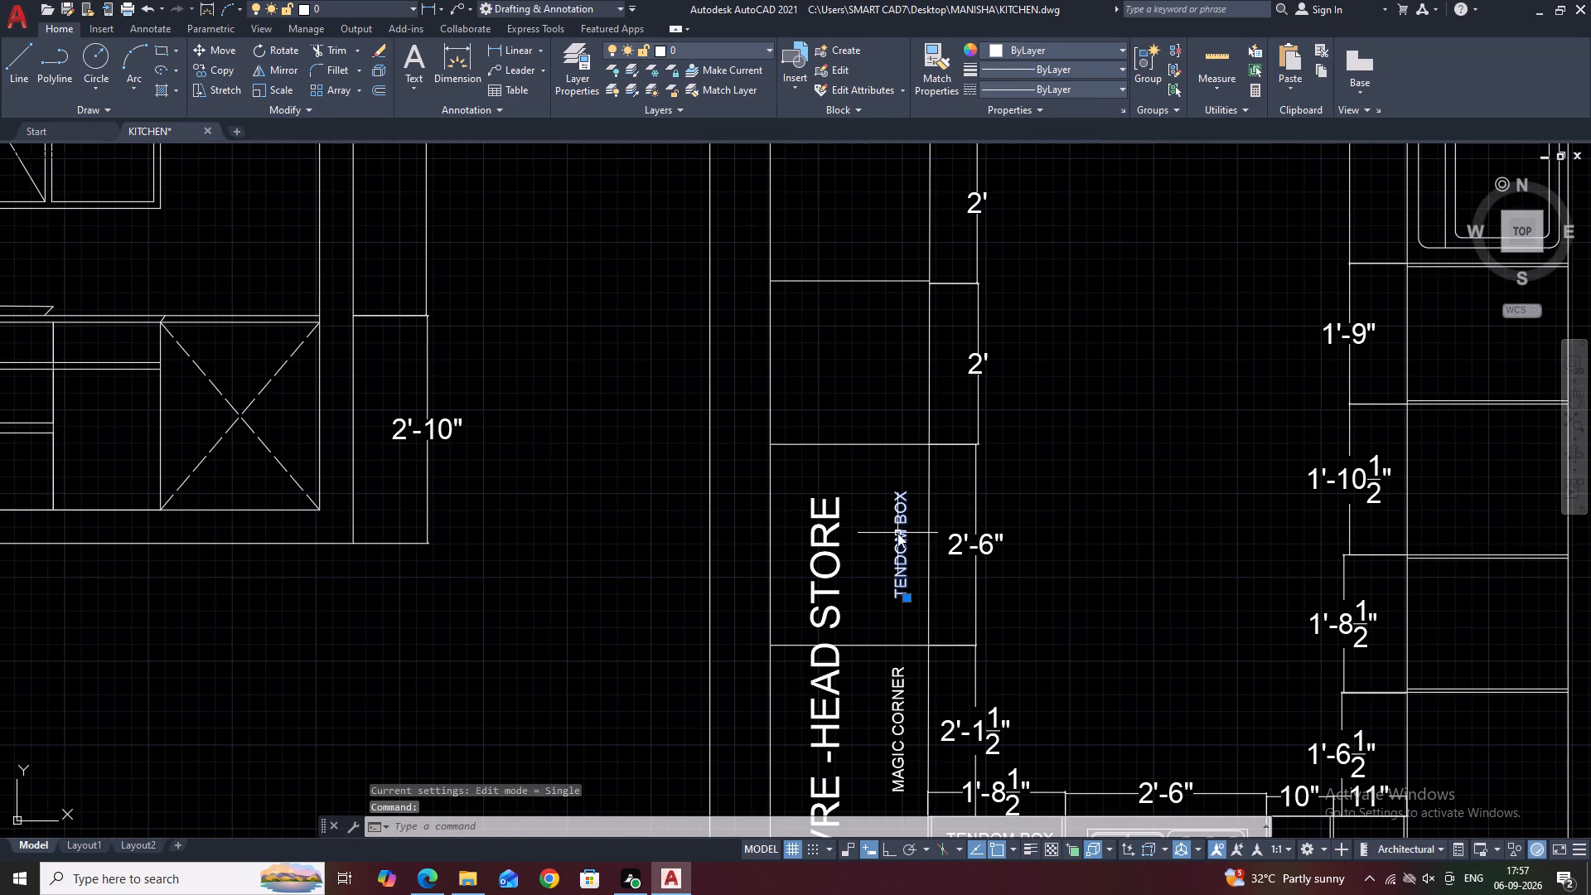
text(O)
key(space)
click(900, 559)
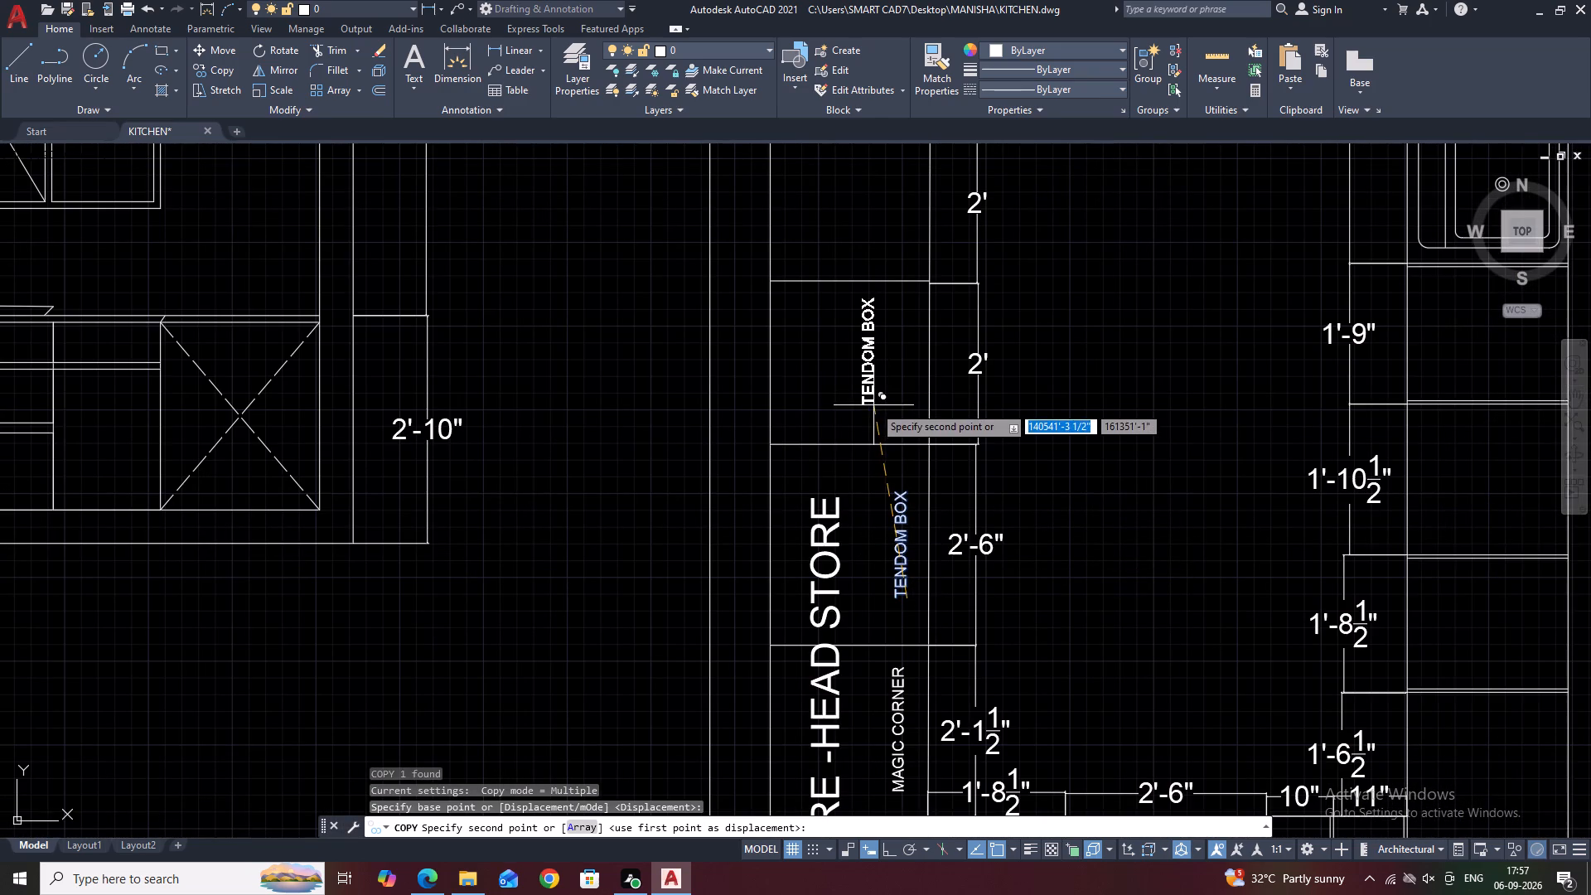
click(873, 407)
middle_drag(876, 295, 887, 528)
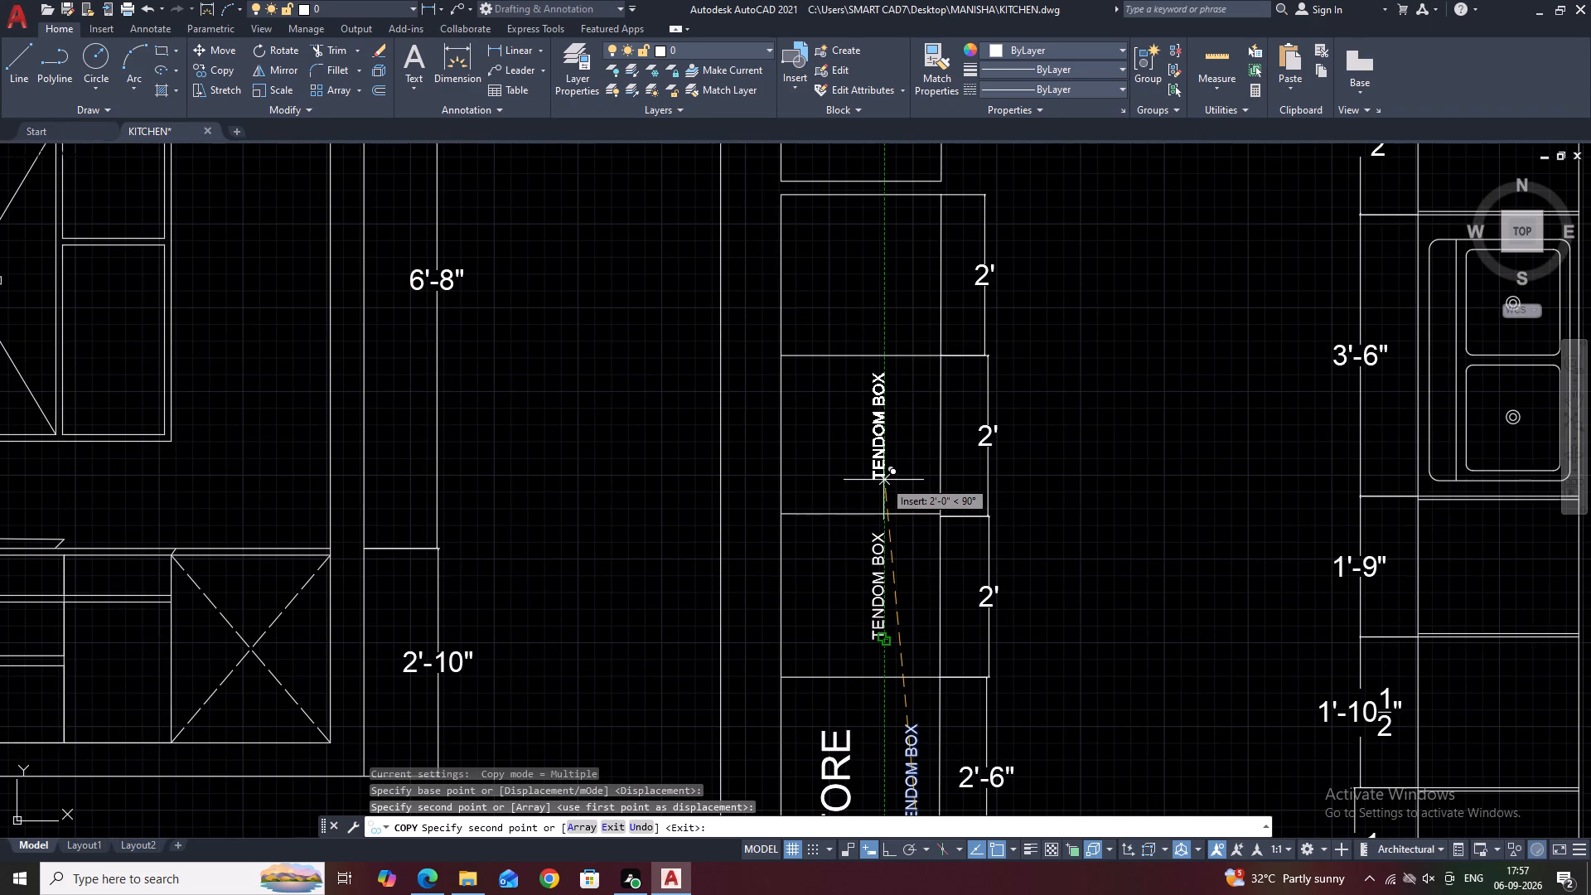
click(883, 480)
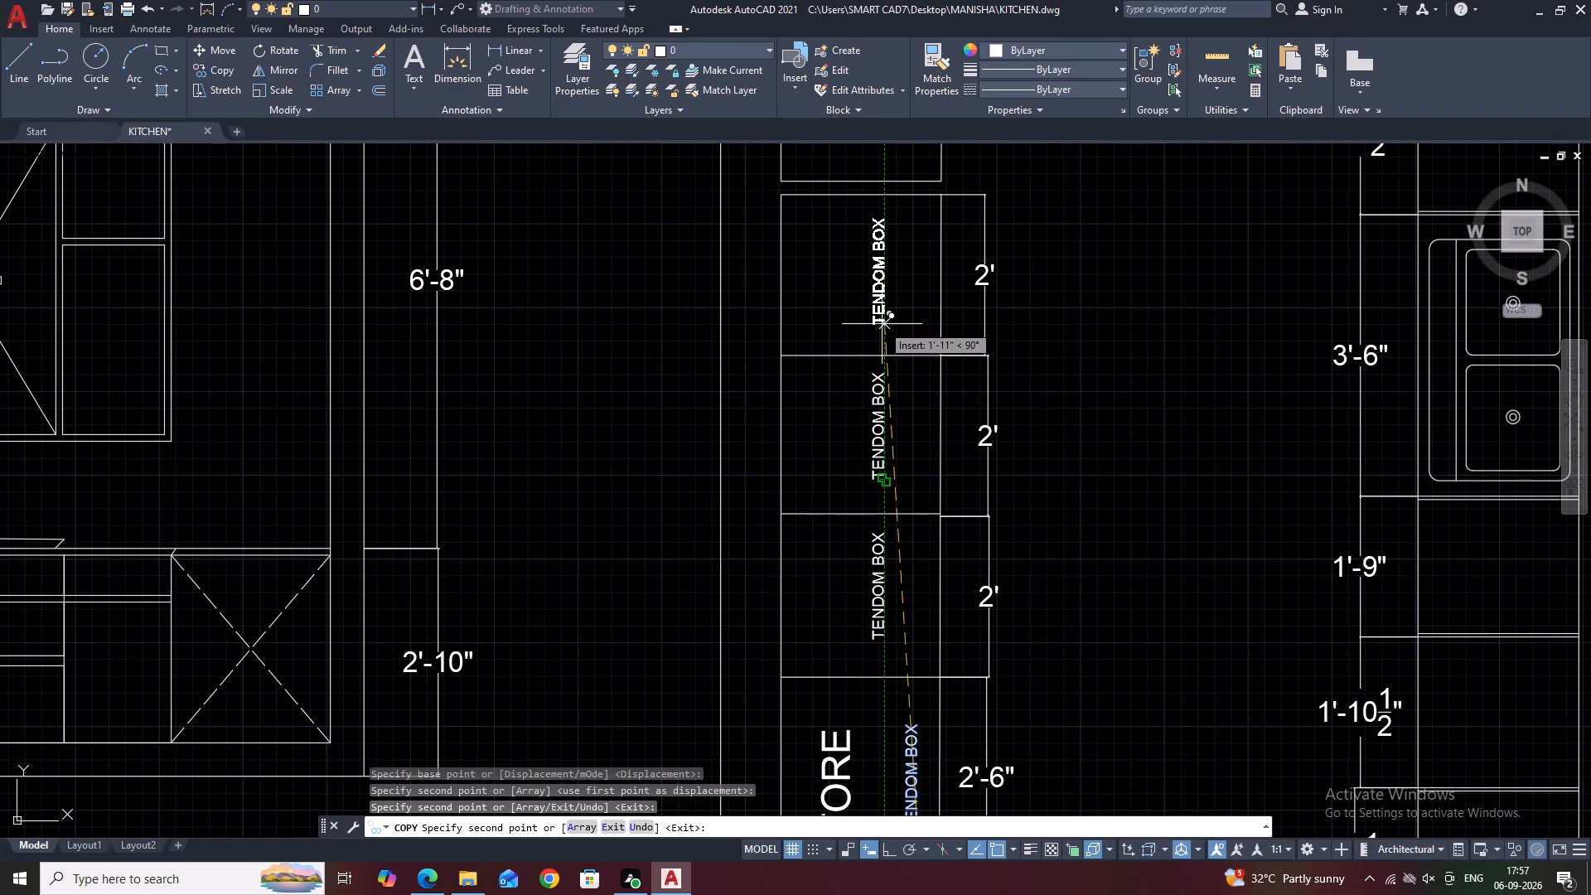
click(881, 324)
key(Escape)
Change the label in the lowest of the three 2' units to COCKERY UNIT.
double_click(873, 537)
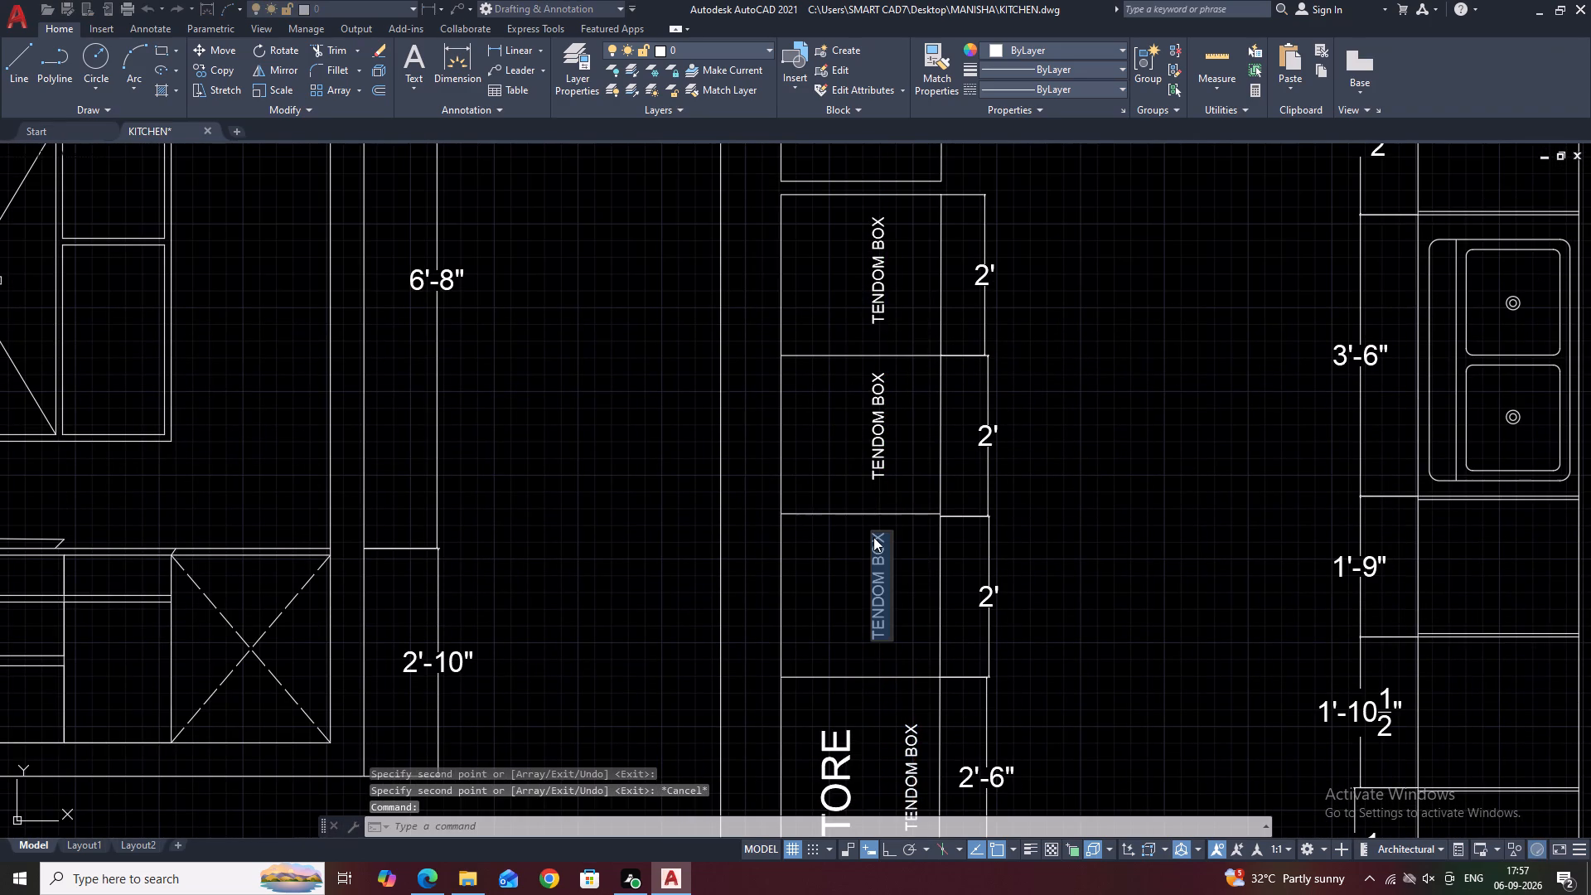
text(COCKERY UNIT)
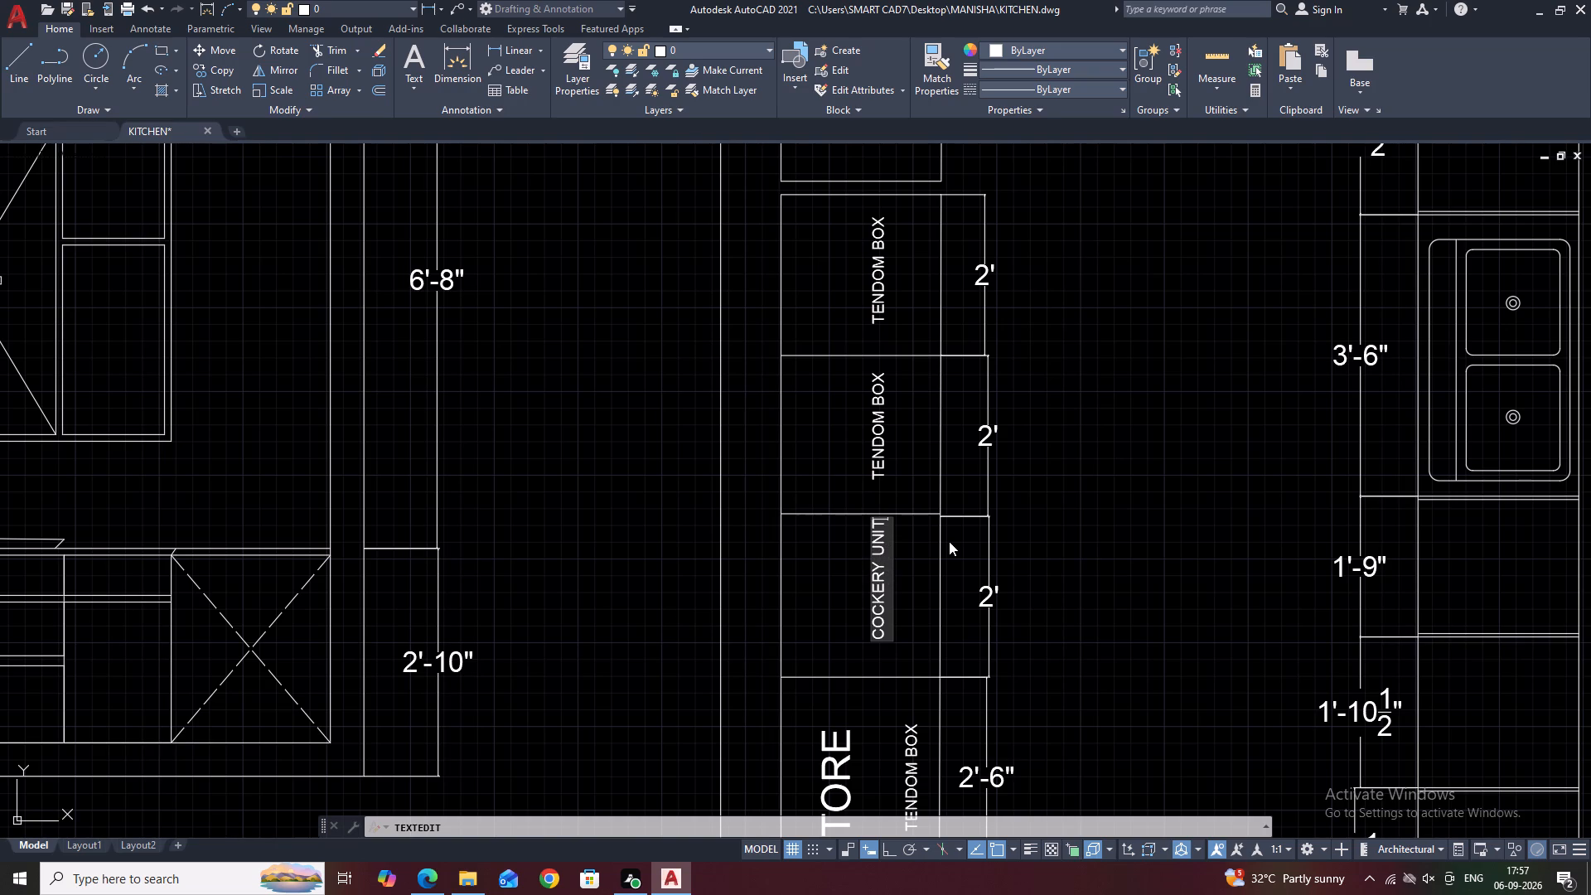
Change the label in the middle 2' unit to PANTRY.
triple_click(881, 452)
click(881, 452)
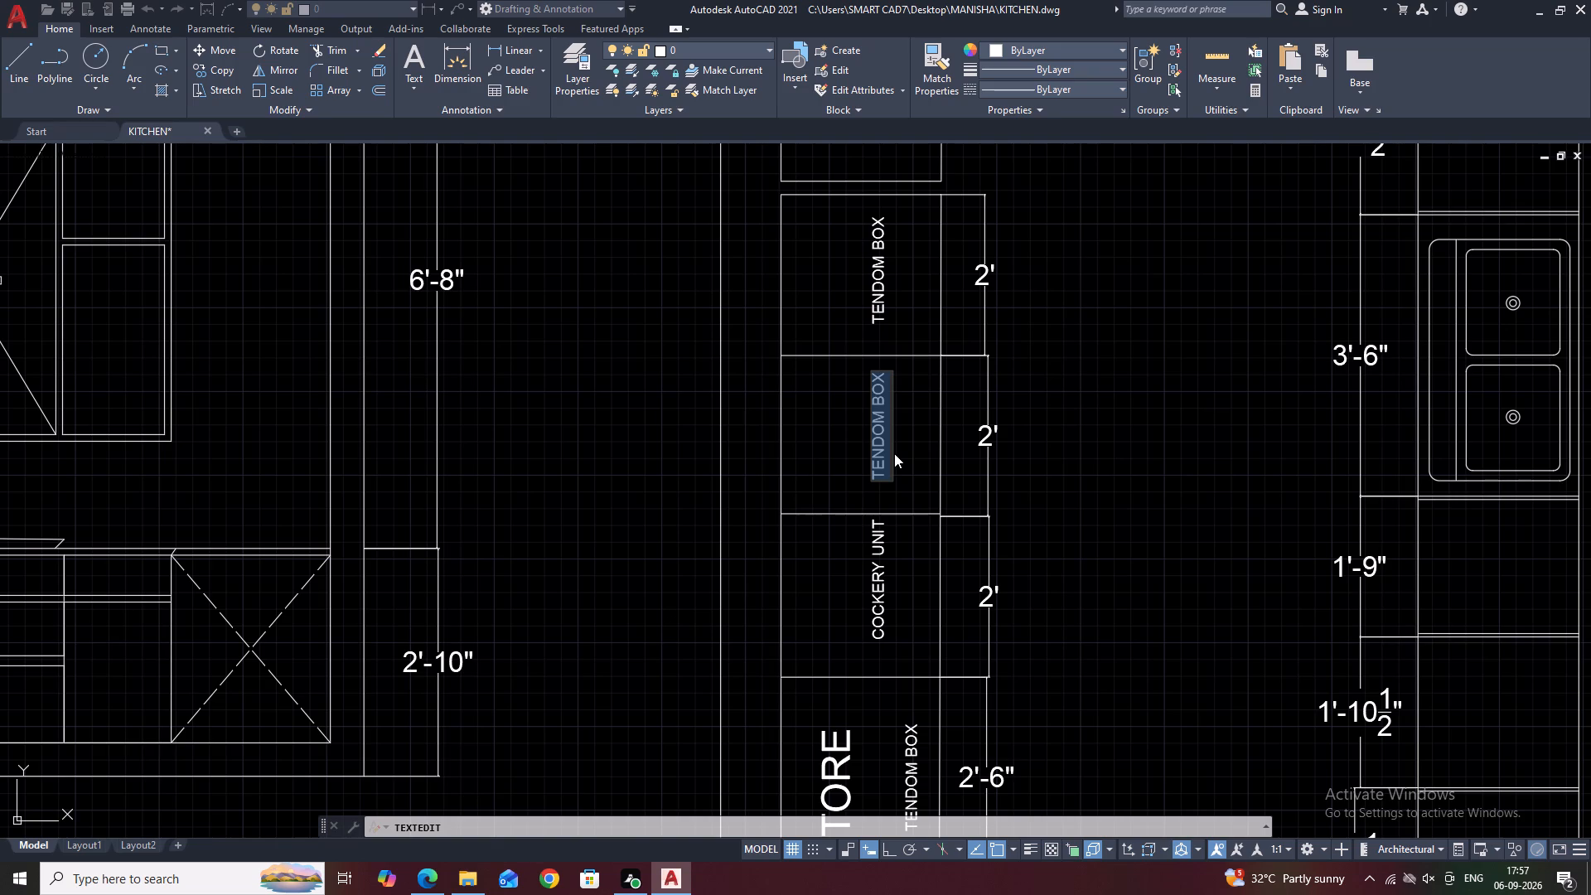
text(PANTRY)
Change the label in the uppermost of the three 2' units on the left counter to MICRO /OVEN.
middle_drag(910, 388, 919, 487)
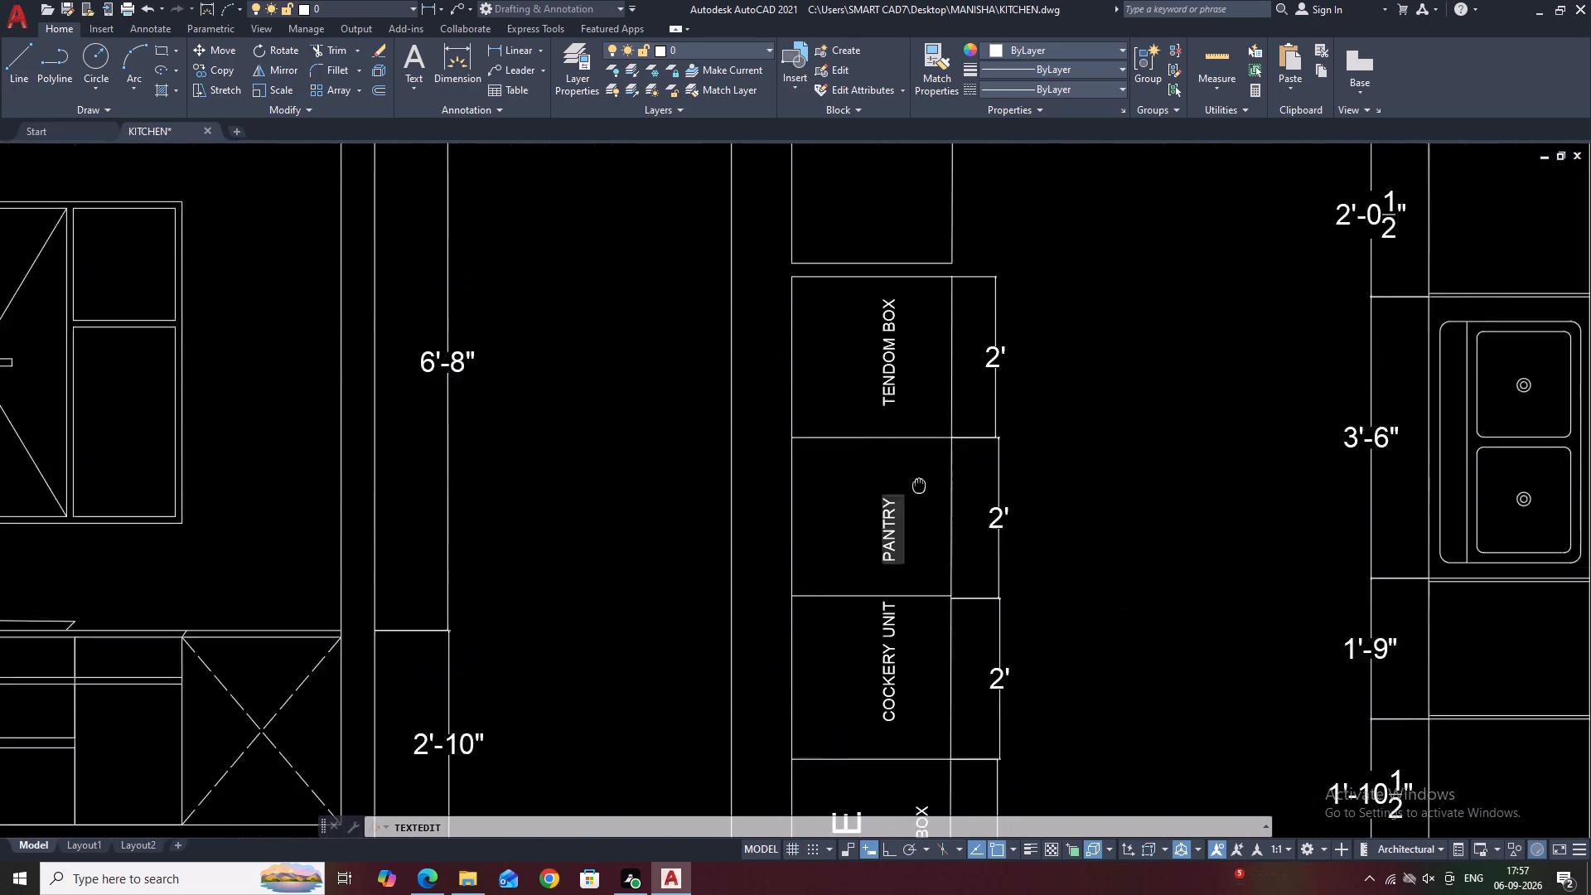
middle_drag(919, 487, 917, 503)
click(894, 428)
double_click(890, 422)
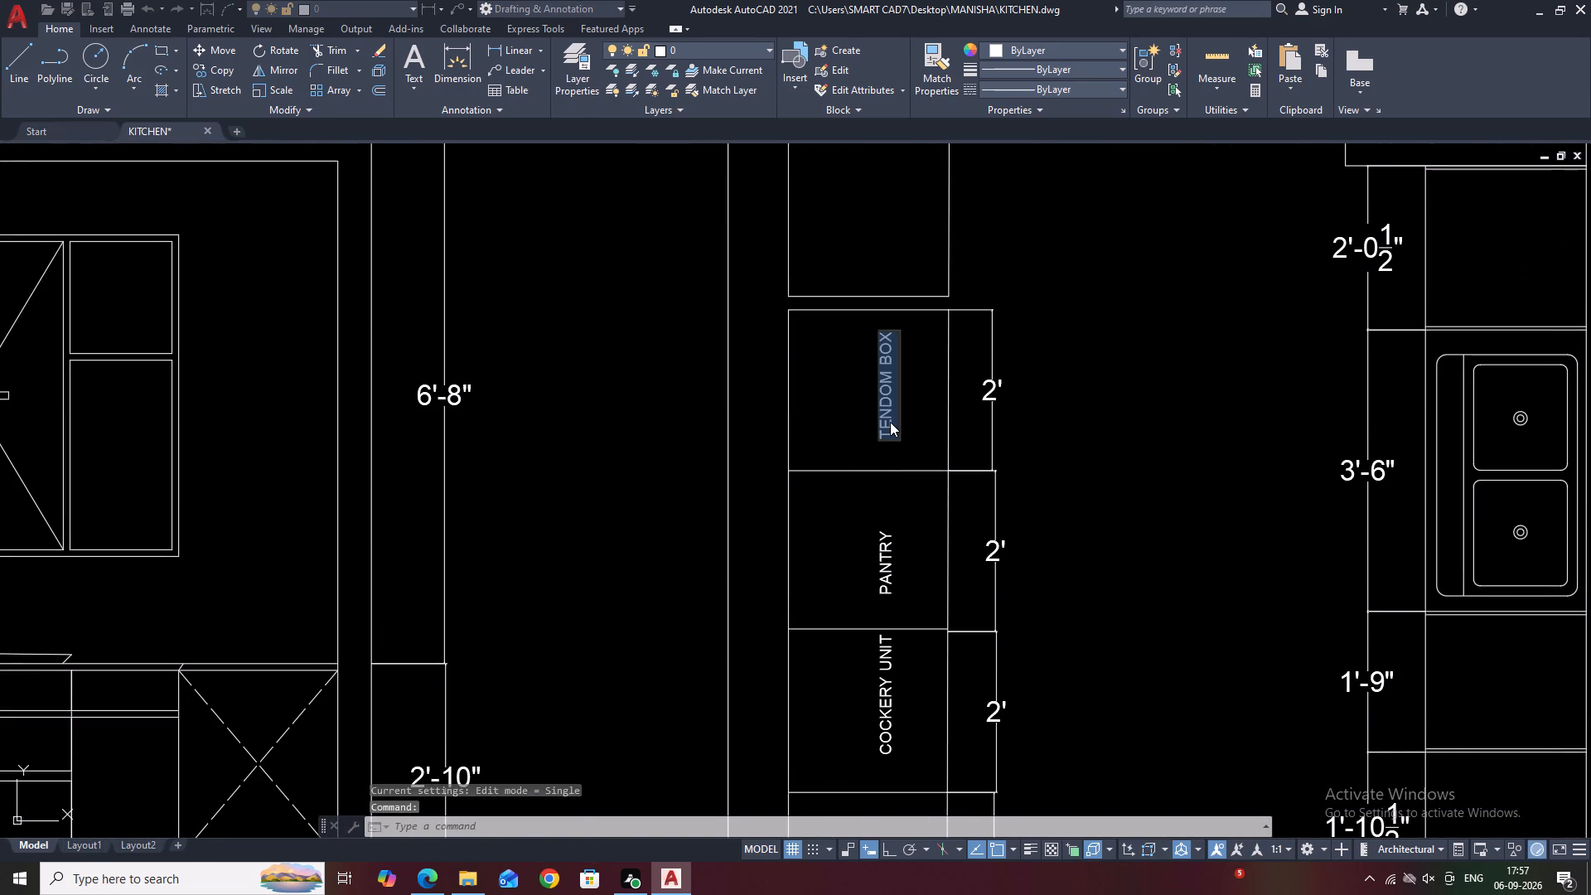
key(n)
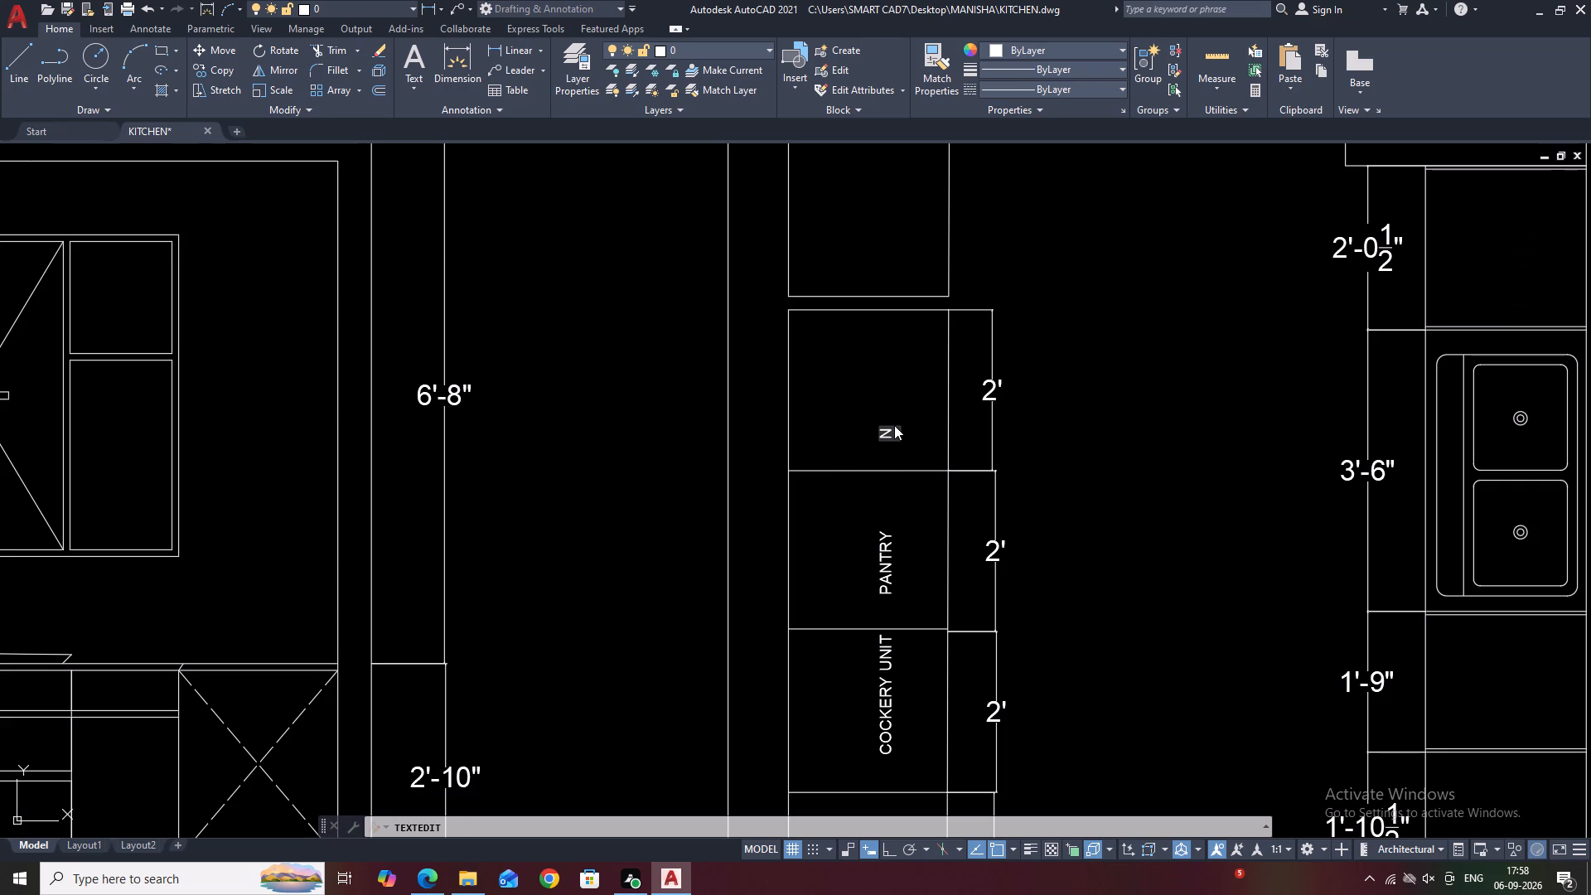
key(BackSpace)
text(ICRO)
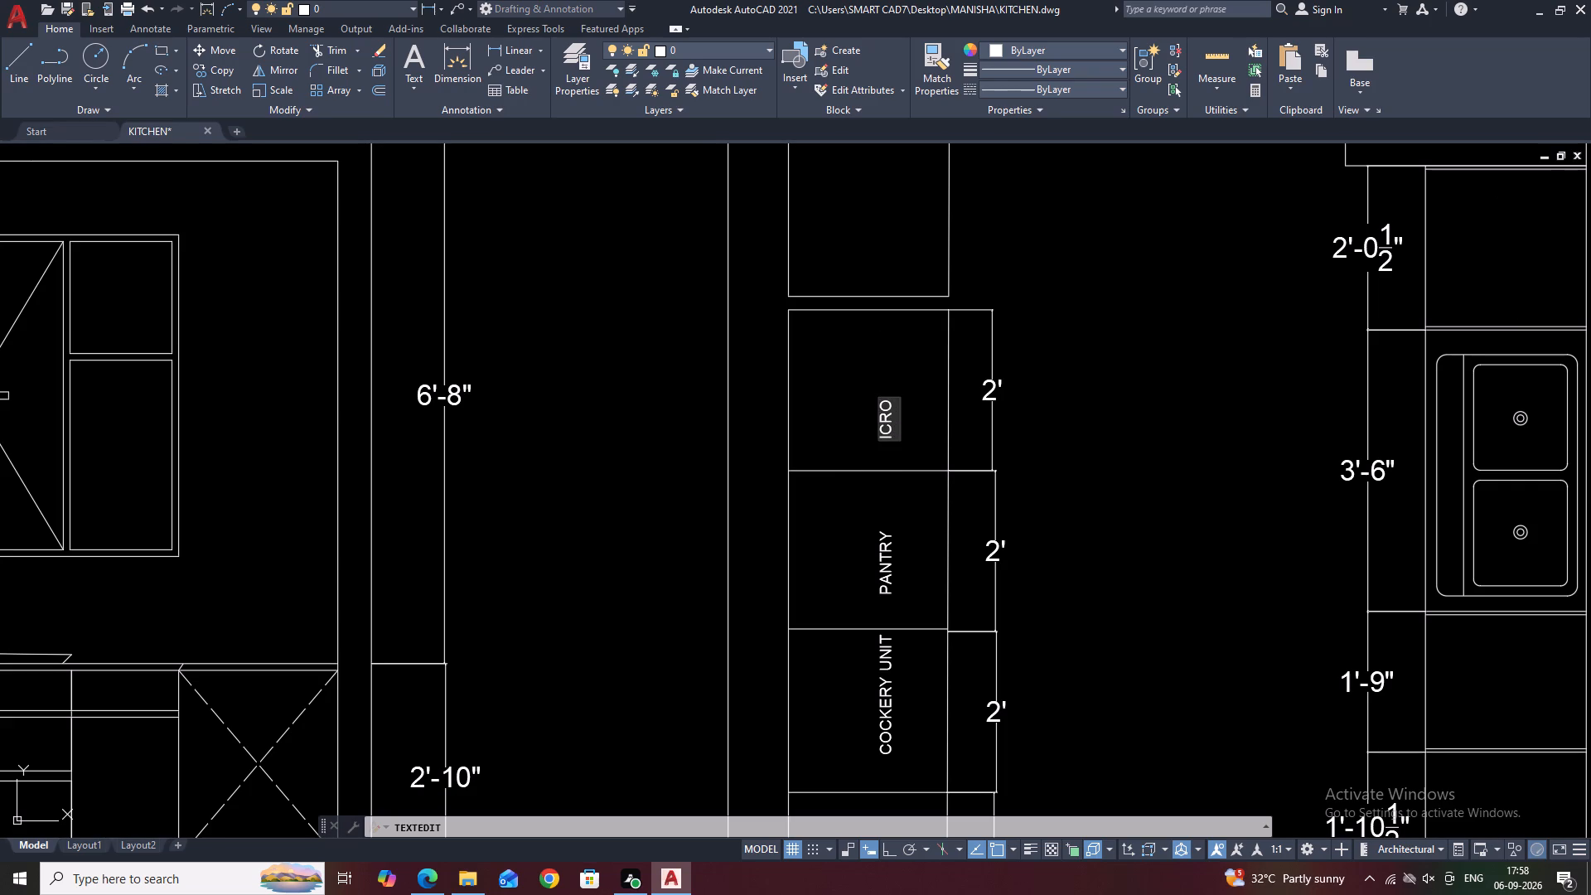
key(BackSpace)
key(BackSpace)
key(BackSpace)
key(BackSpace)
key(BackSpace)
text(MICRO)
key(space)
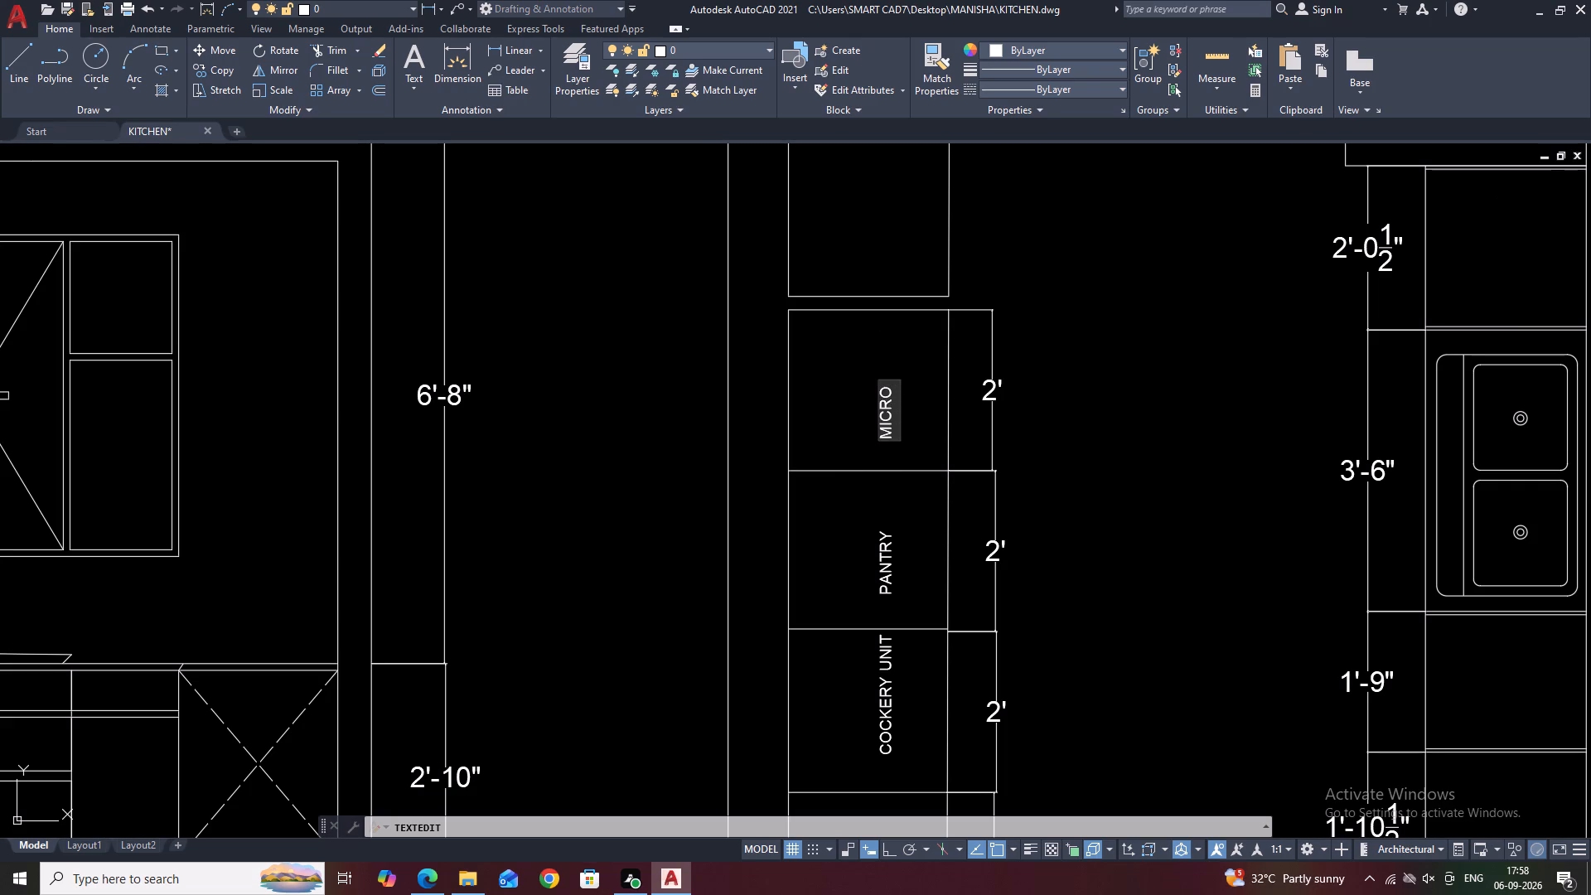
key(slash)
text(OVEN)
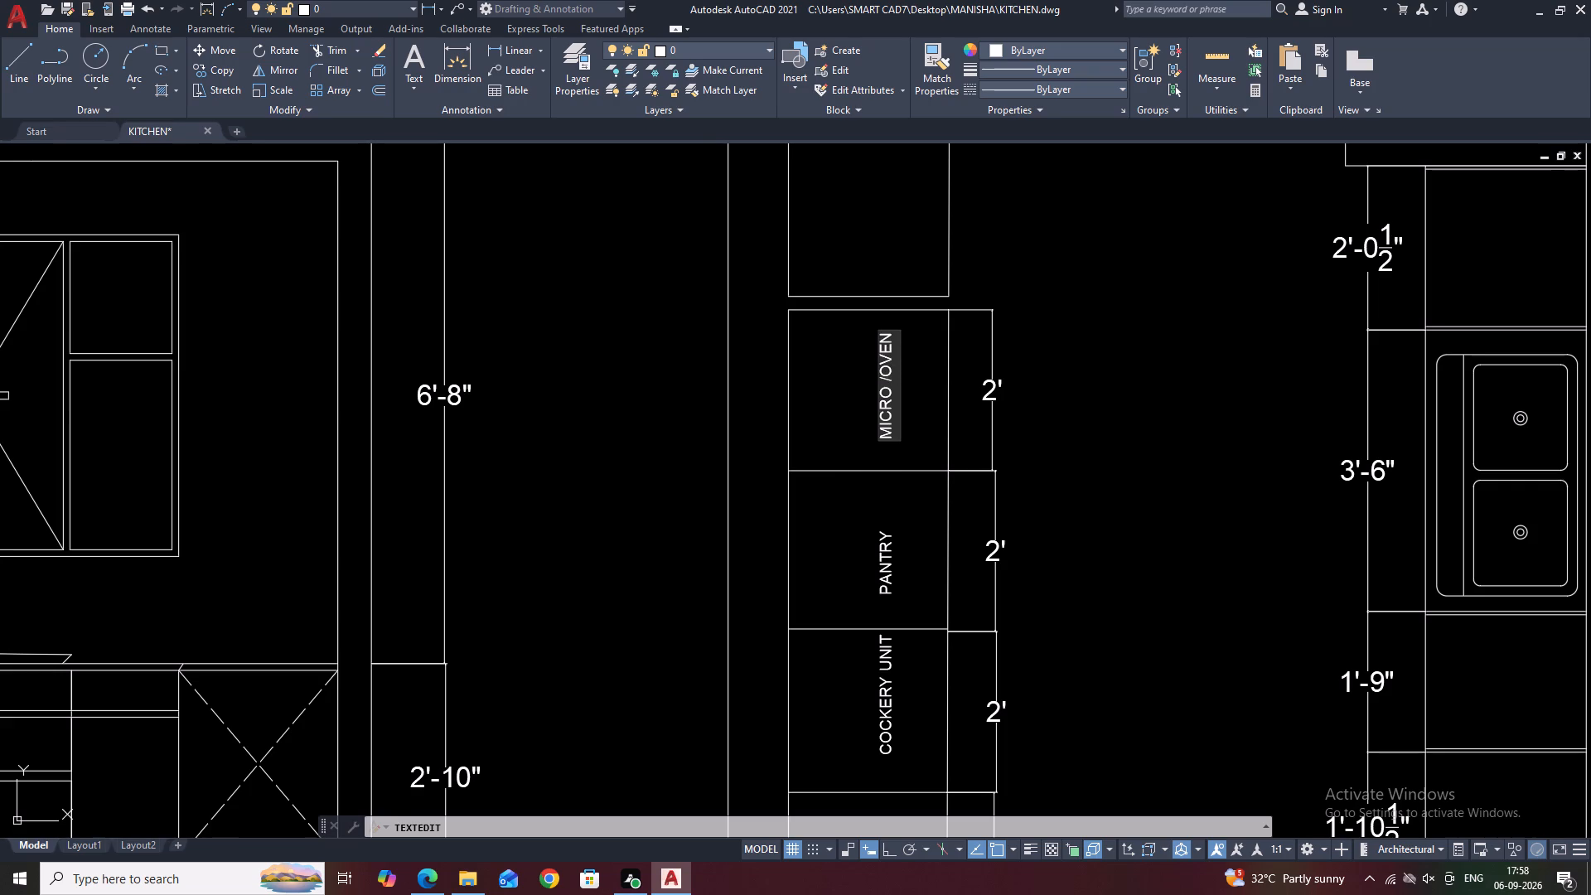
click(1154, 377)
scroll(886, 314, down, 1)
middle_drag(1122, 370, 1028, 316)
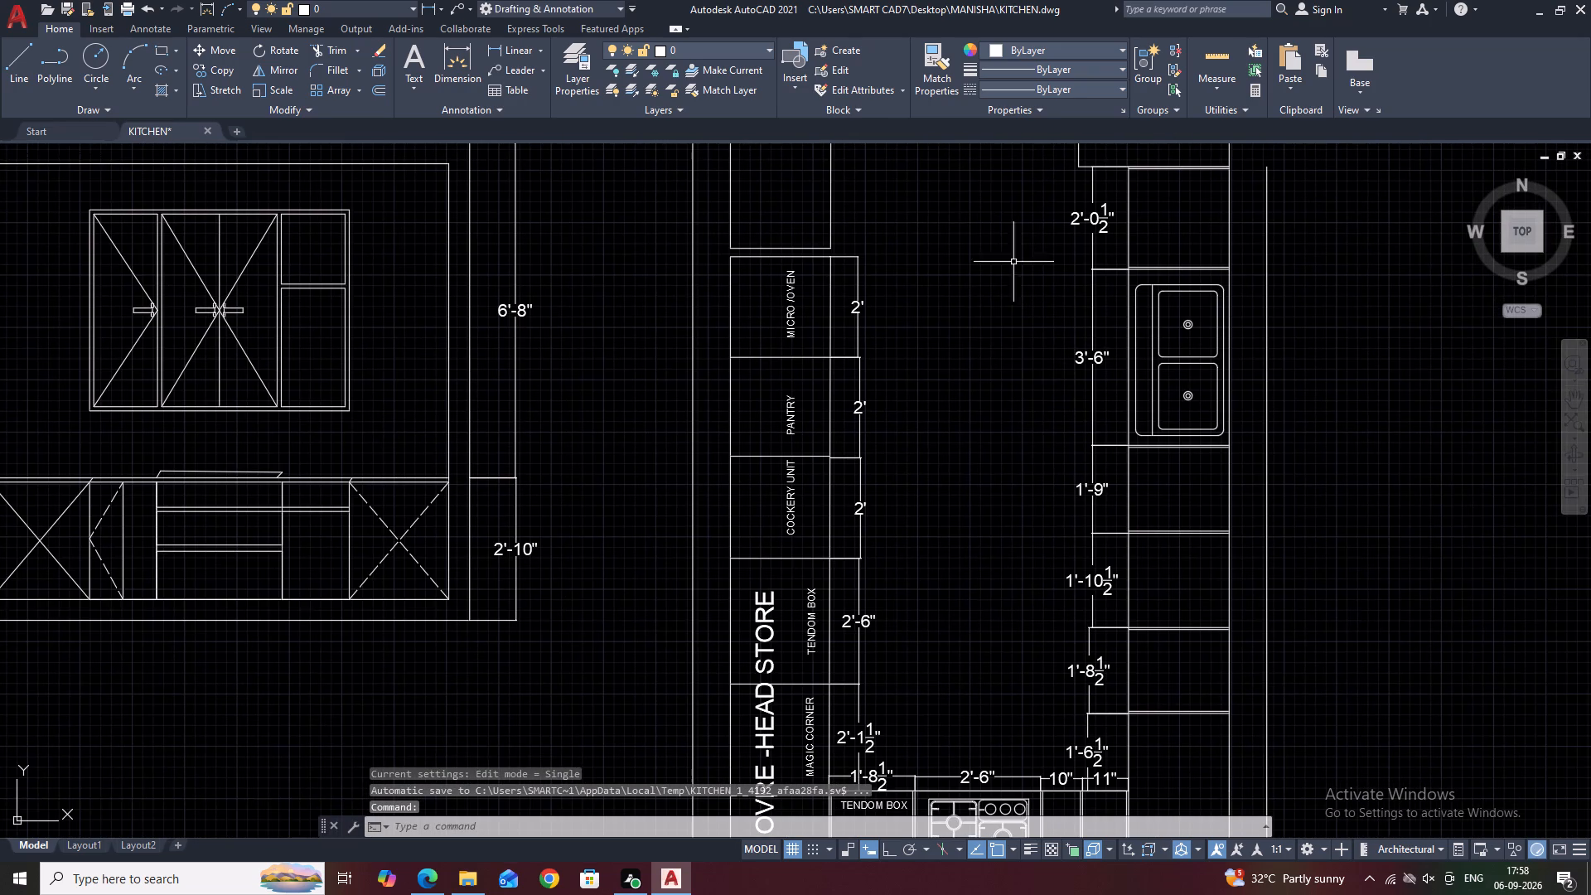
key(Escape)
Copy the vertical TENDOM BOX label from the 2'-6" unit into the open floor area between the two counters.
middle_drag(952, 492, 854, 433)
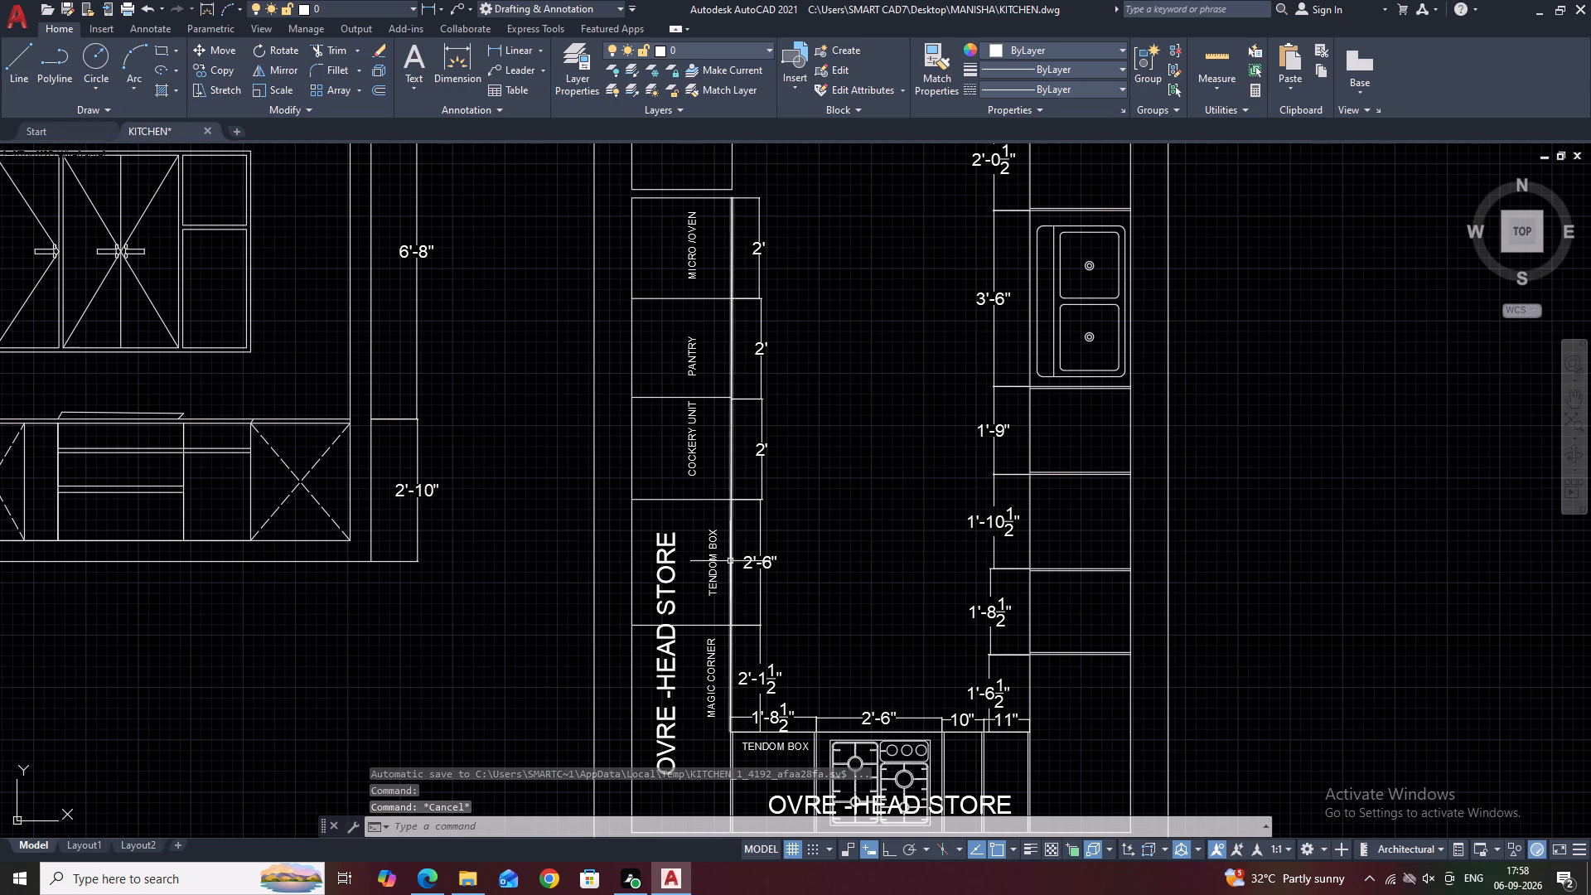
middle_drag(707, 539, 829, 500)
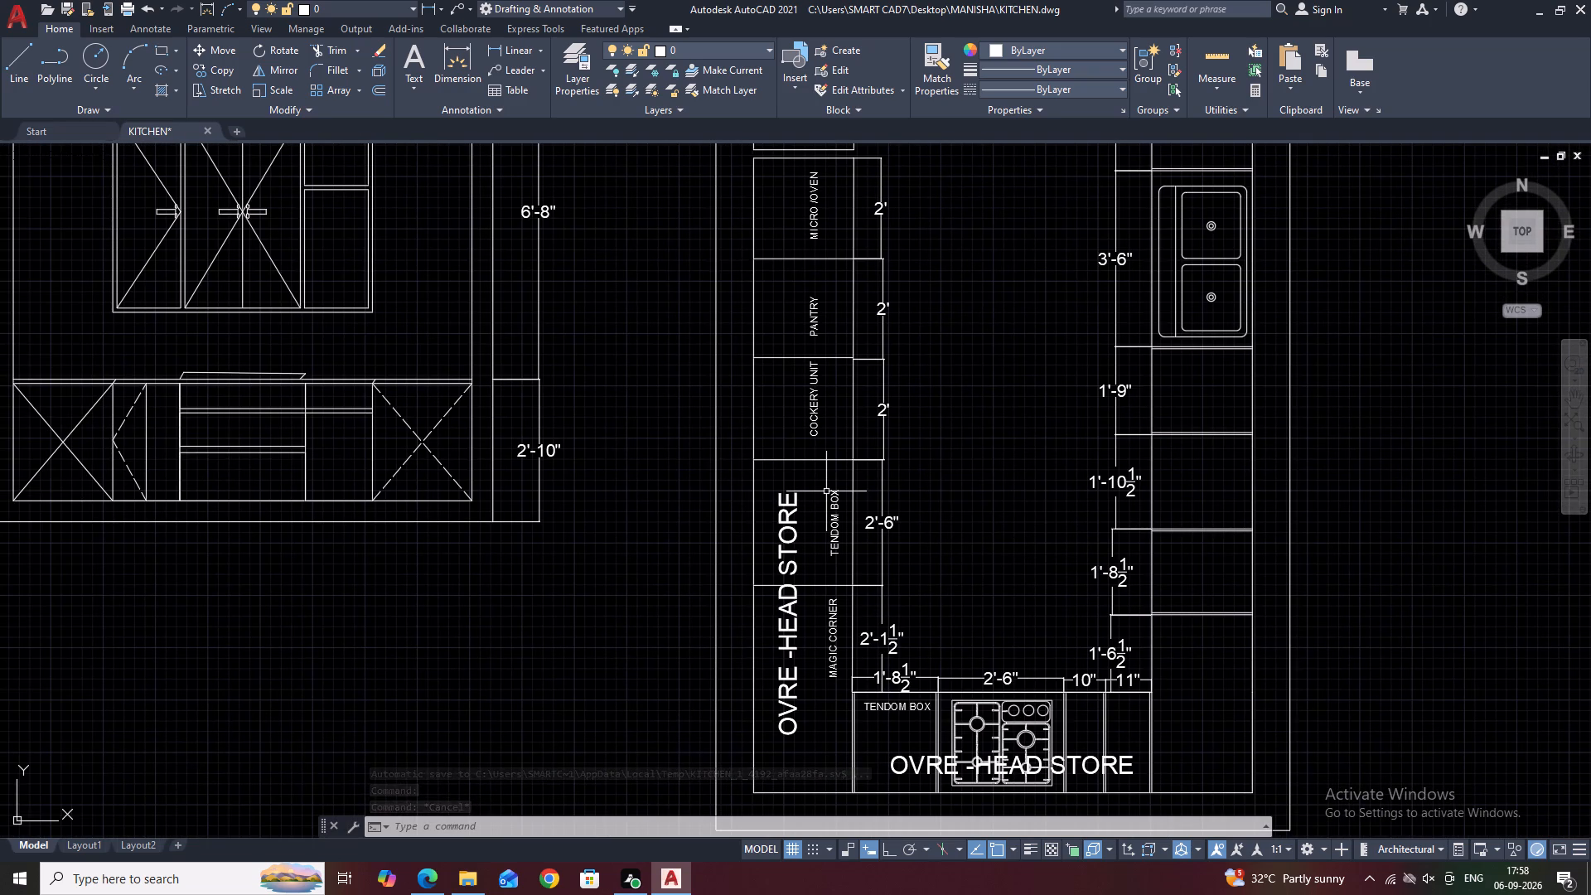
scroll(862, 513, down, 1)
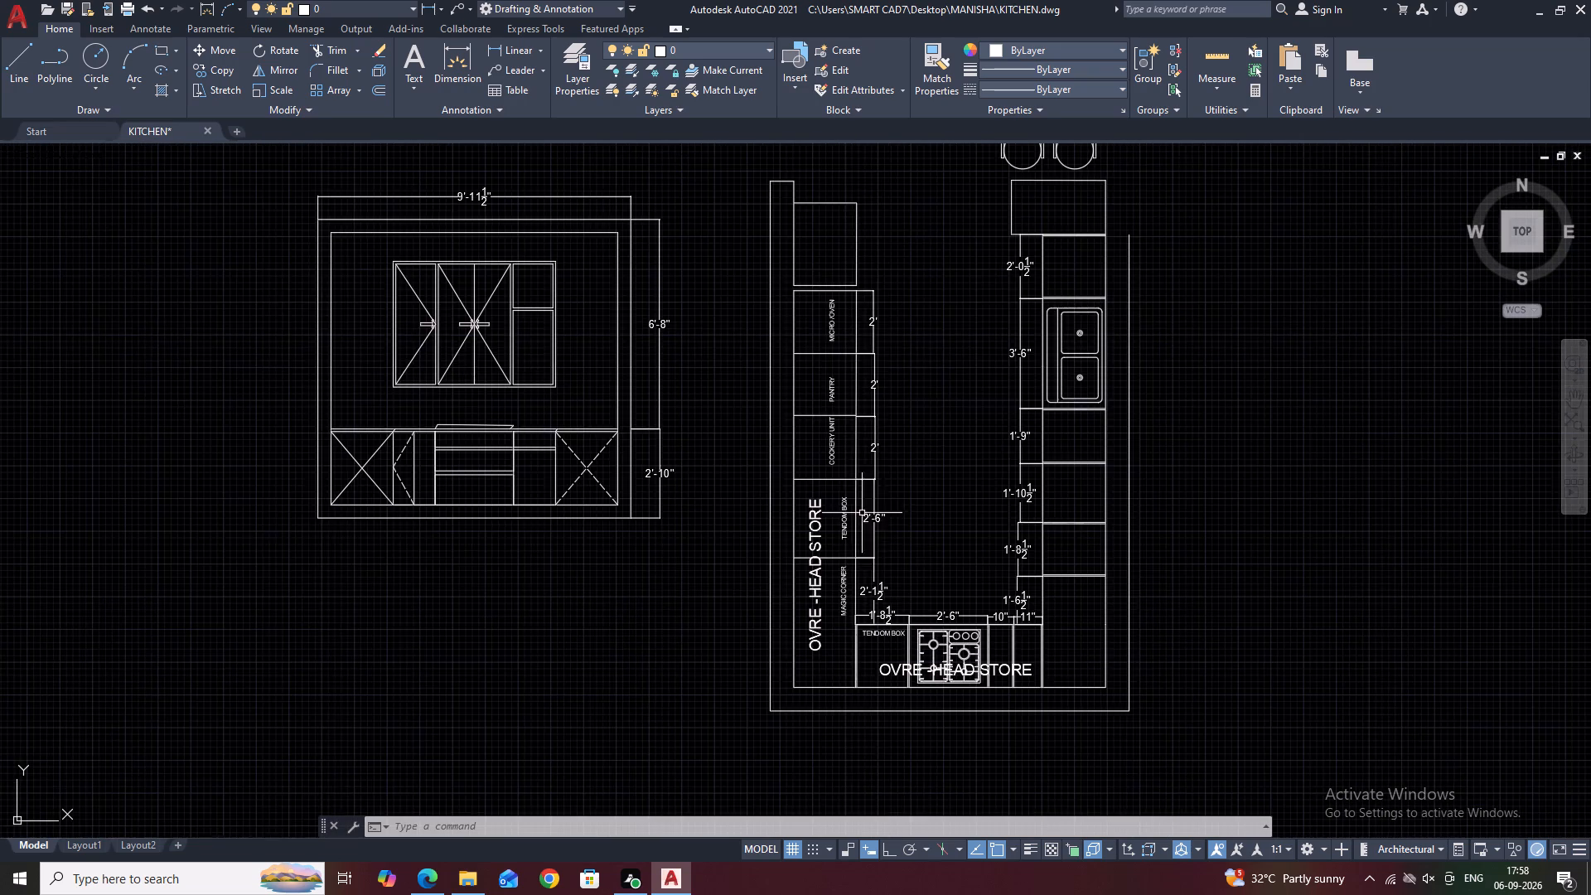
scroll(841, 504, up, 2)
click(863, 544)
click(844, 505)
middle_drag(872, 551, 796, 560)
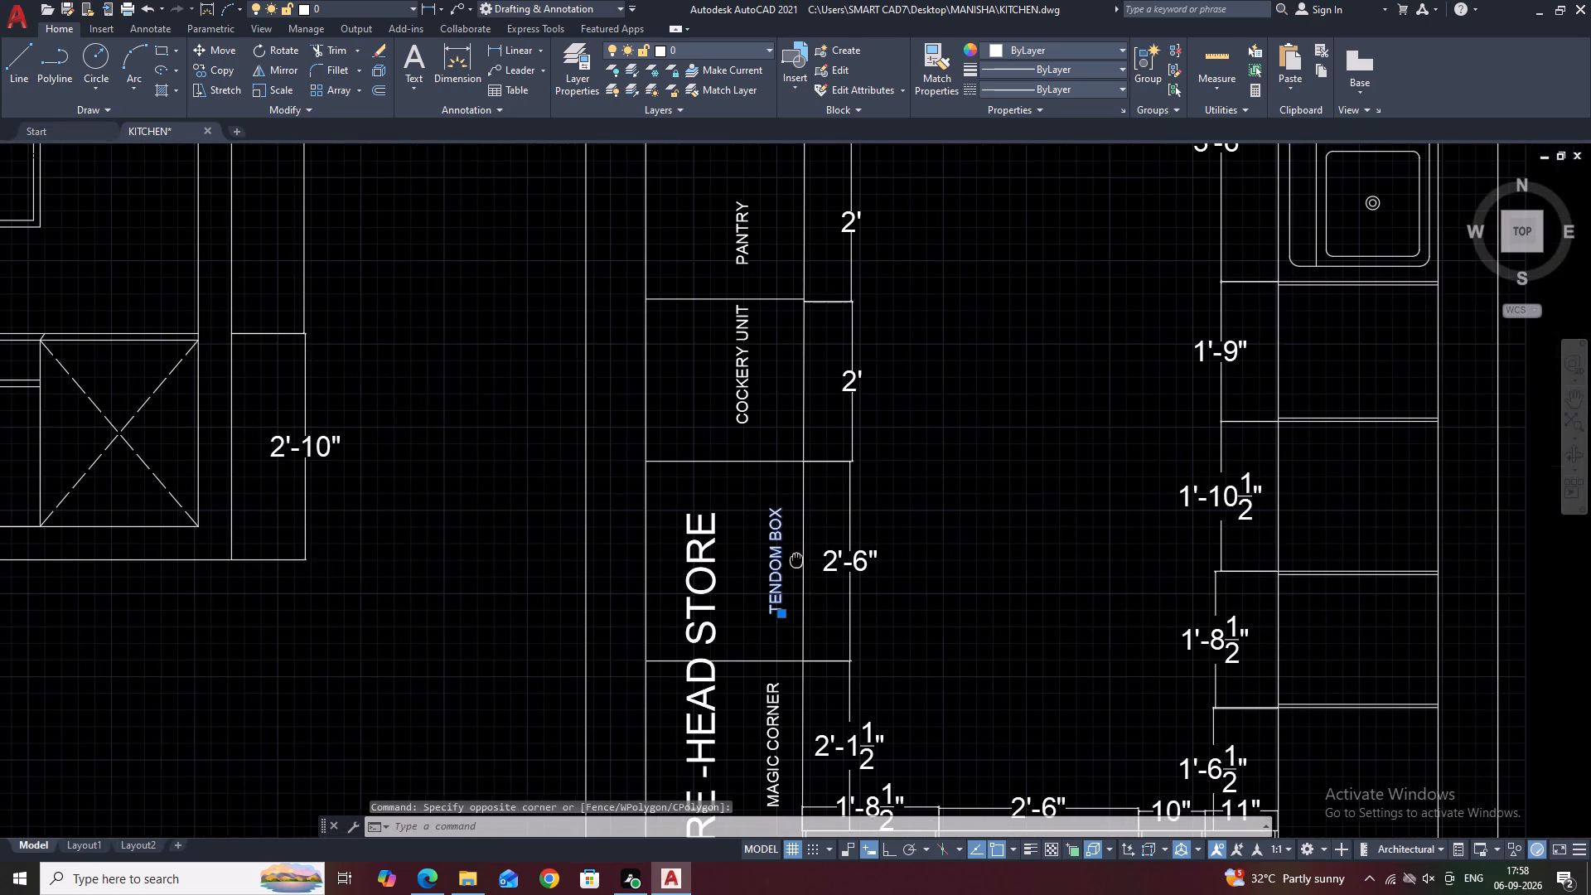
text(CO)
key(space)
click(791, 555)
click(1023, 544)
key(Escape)
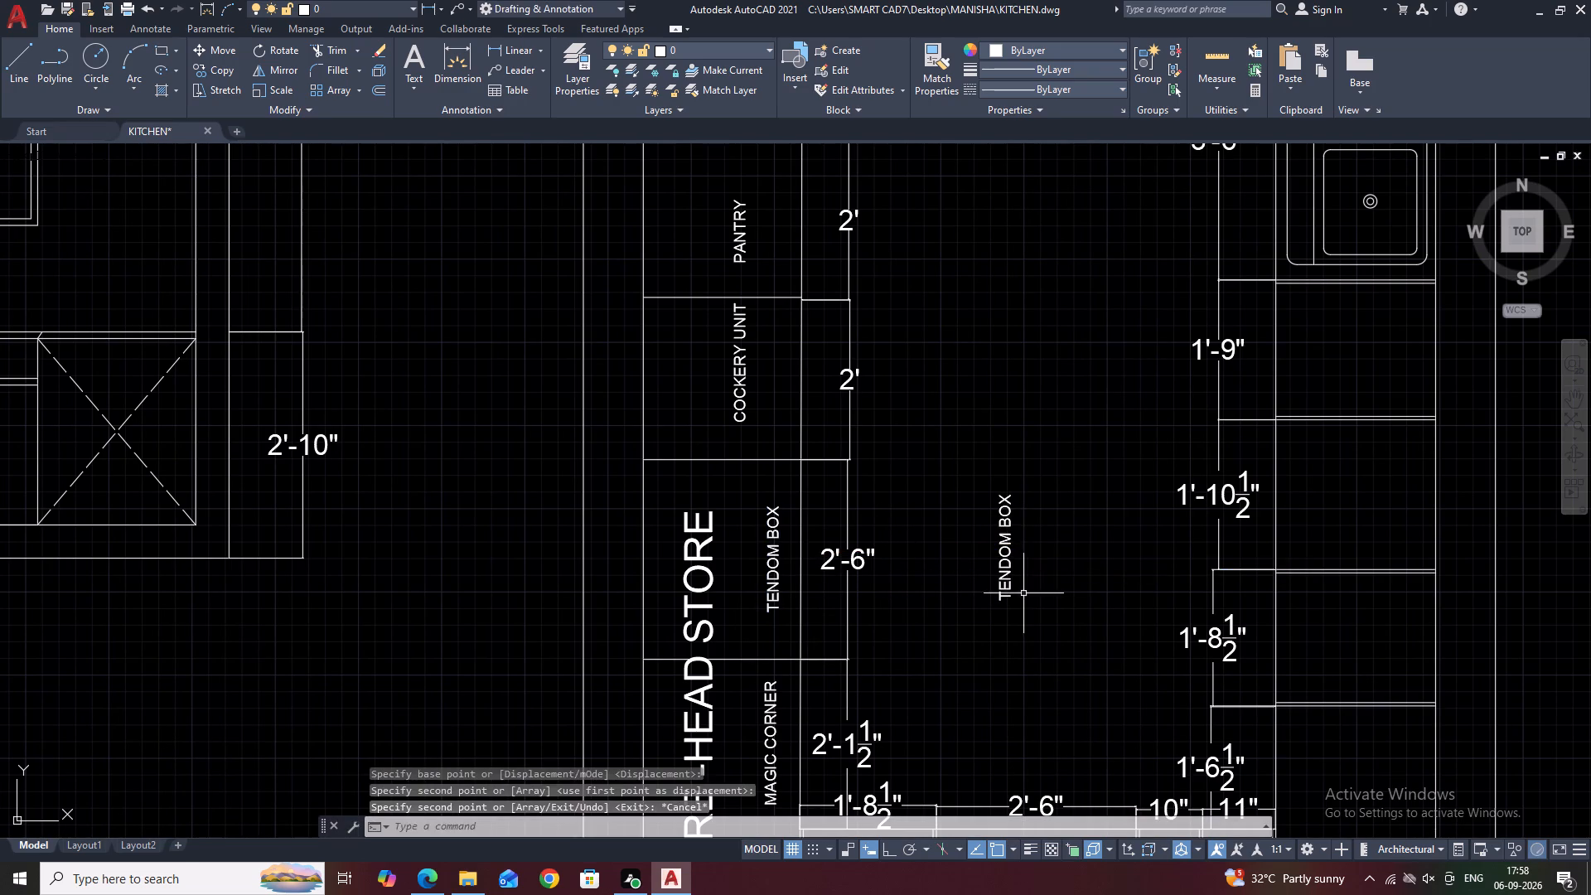
Rotate the copied TENDOM BOX label 180 degrees so it reads downward.
drag(1023, 596, 1017, 577)
drag(994, 495, 989, 481)
text(RO)
key(space)
drag(990, 602, 1021, 583)
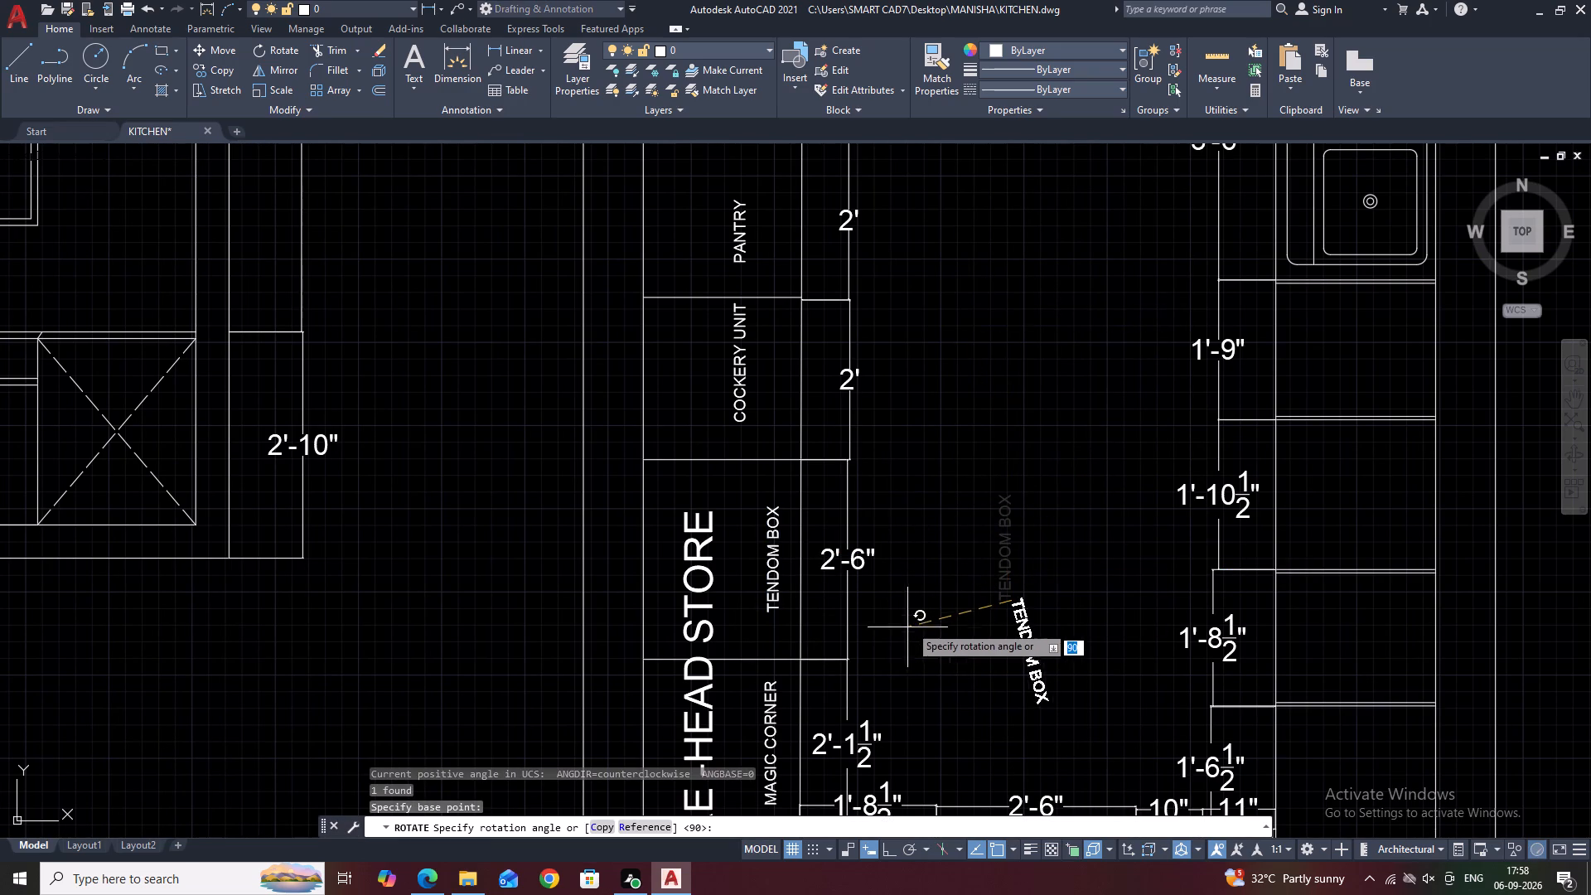
click(831, 601)
Move the rotated TENDOM BOX label into the 1'-9" unit below the sink on the right counter.
middle_drag(1046, 630, 1038, 525)
drag(1047, 581, 1042, 560)
click(995, 435)
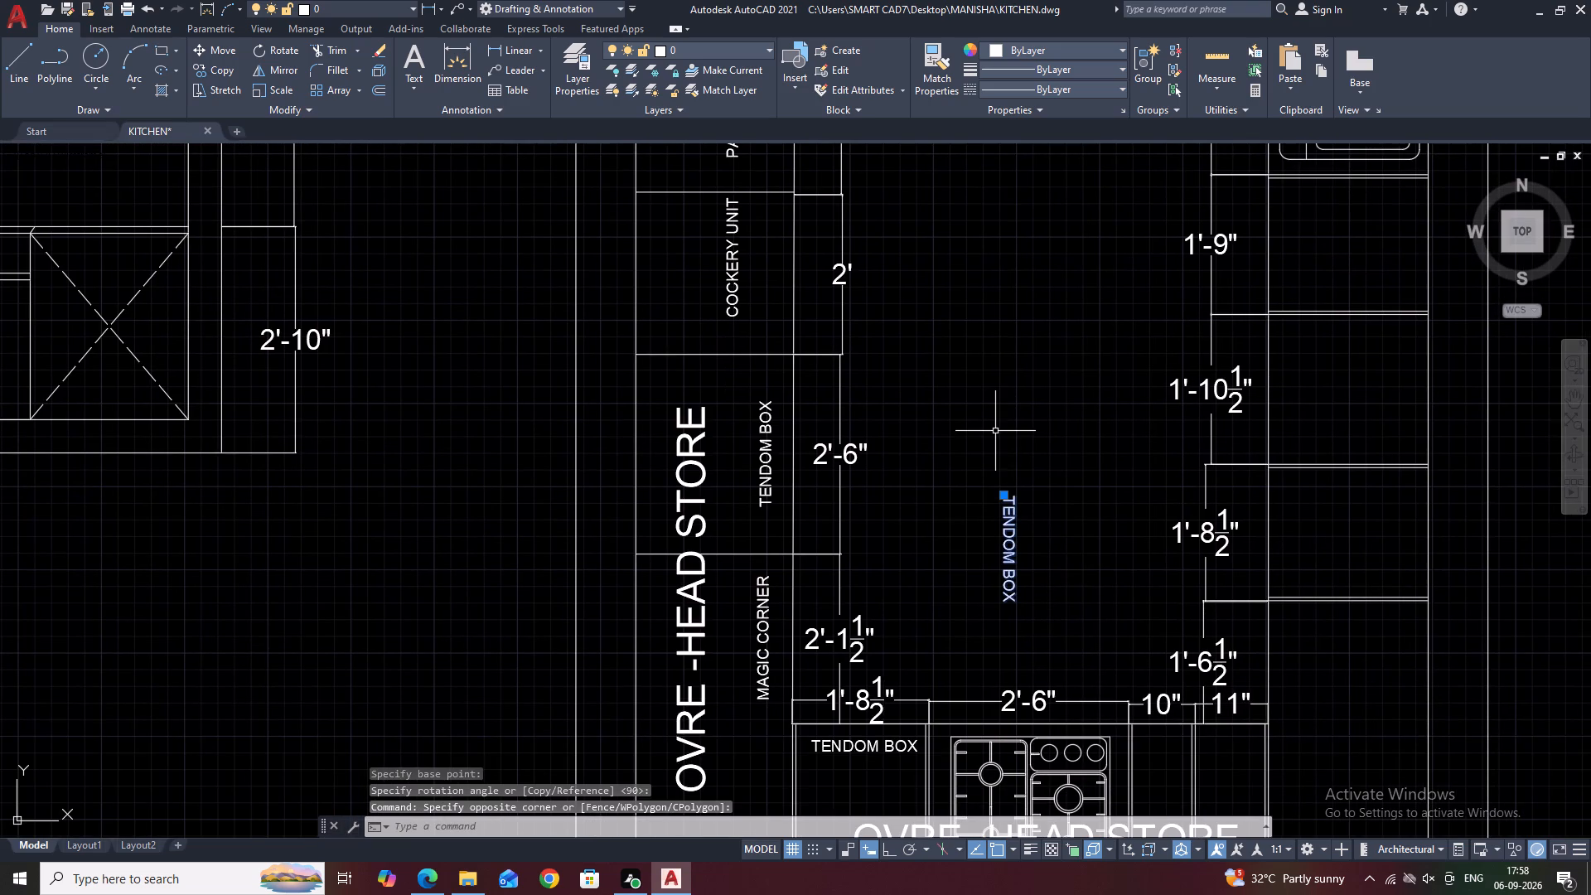
key(m)
key(space)
click(999, 486)
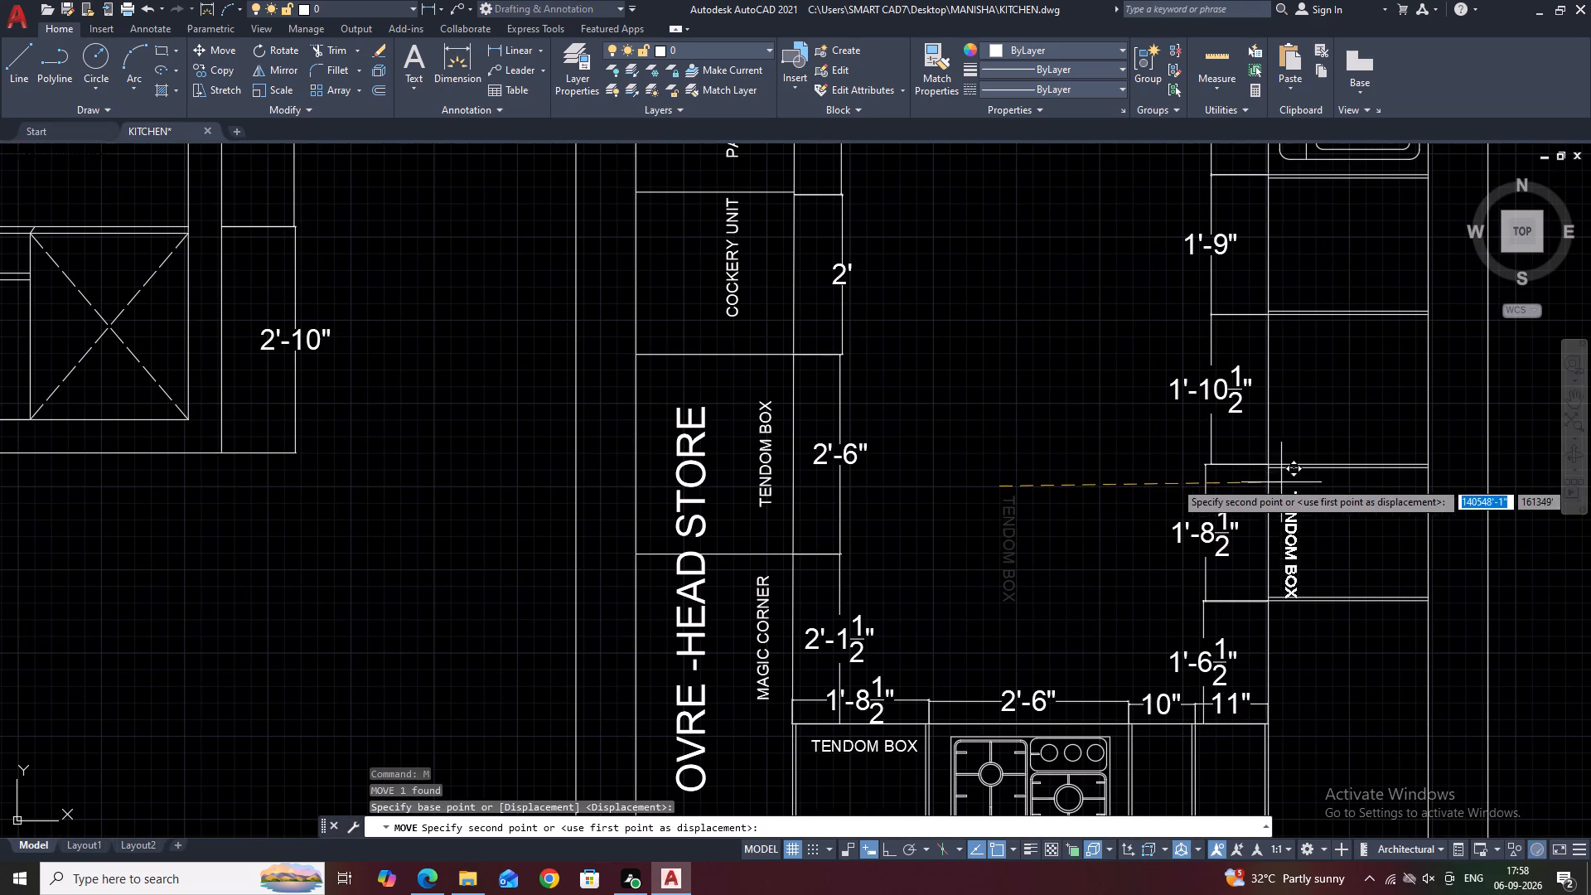
middle_drag(1303, 393, 1121, 497)
scroll(1088, 484, down, 1)
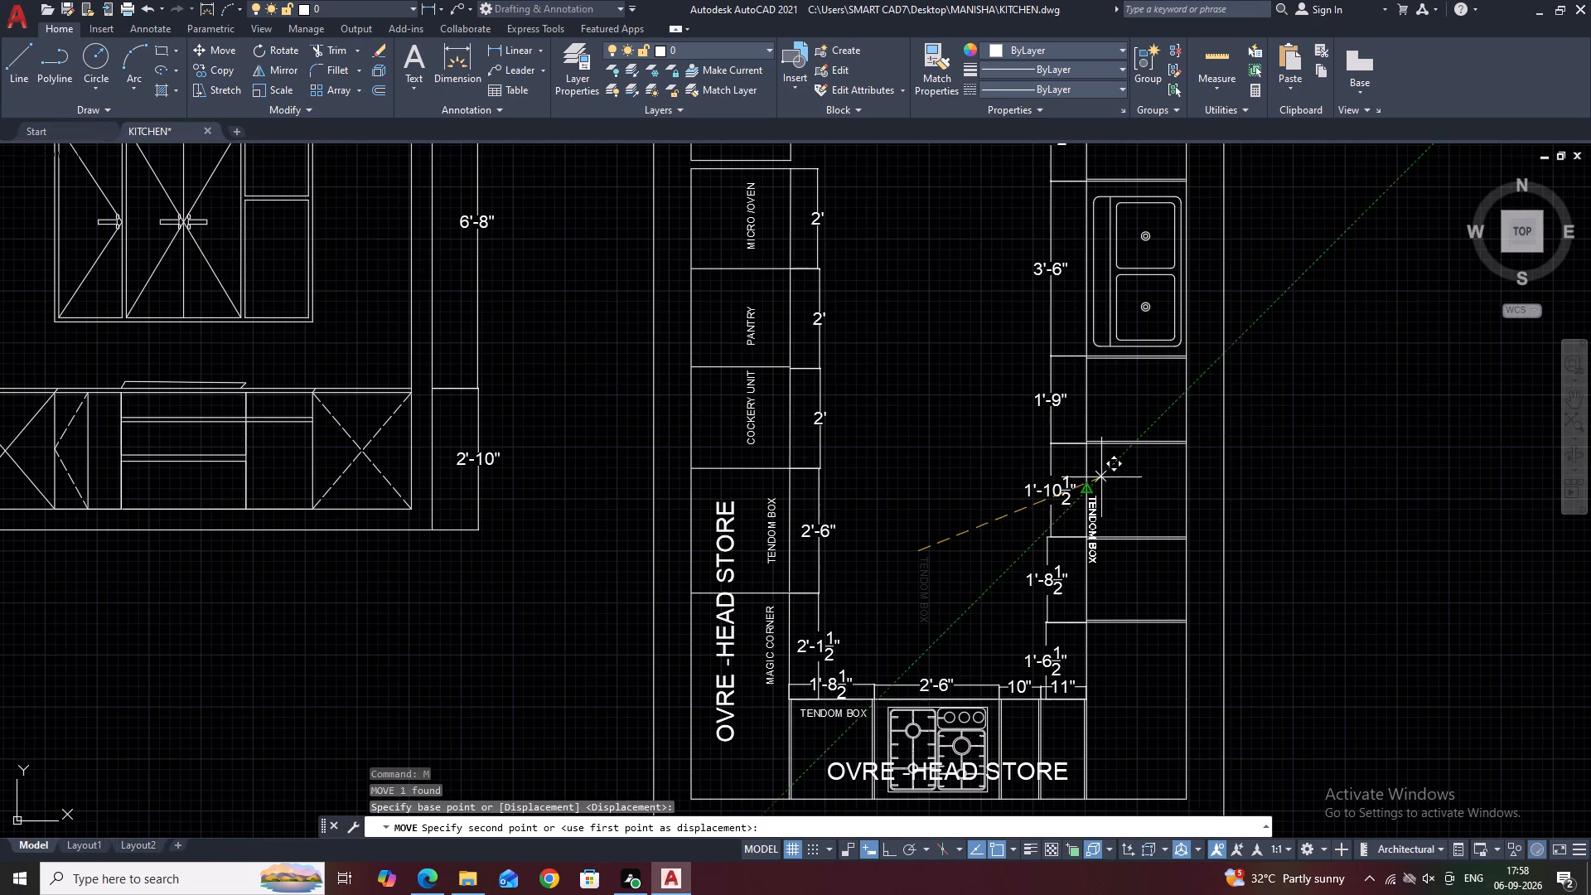
click(1095, 367)
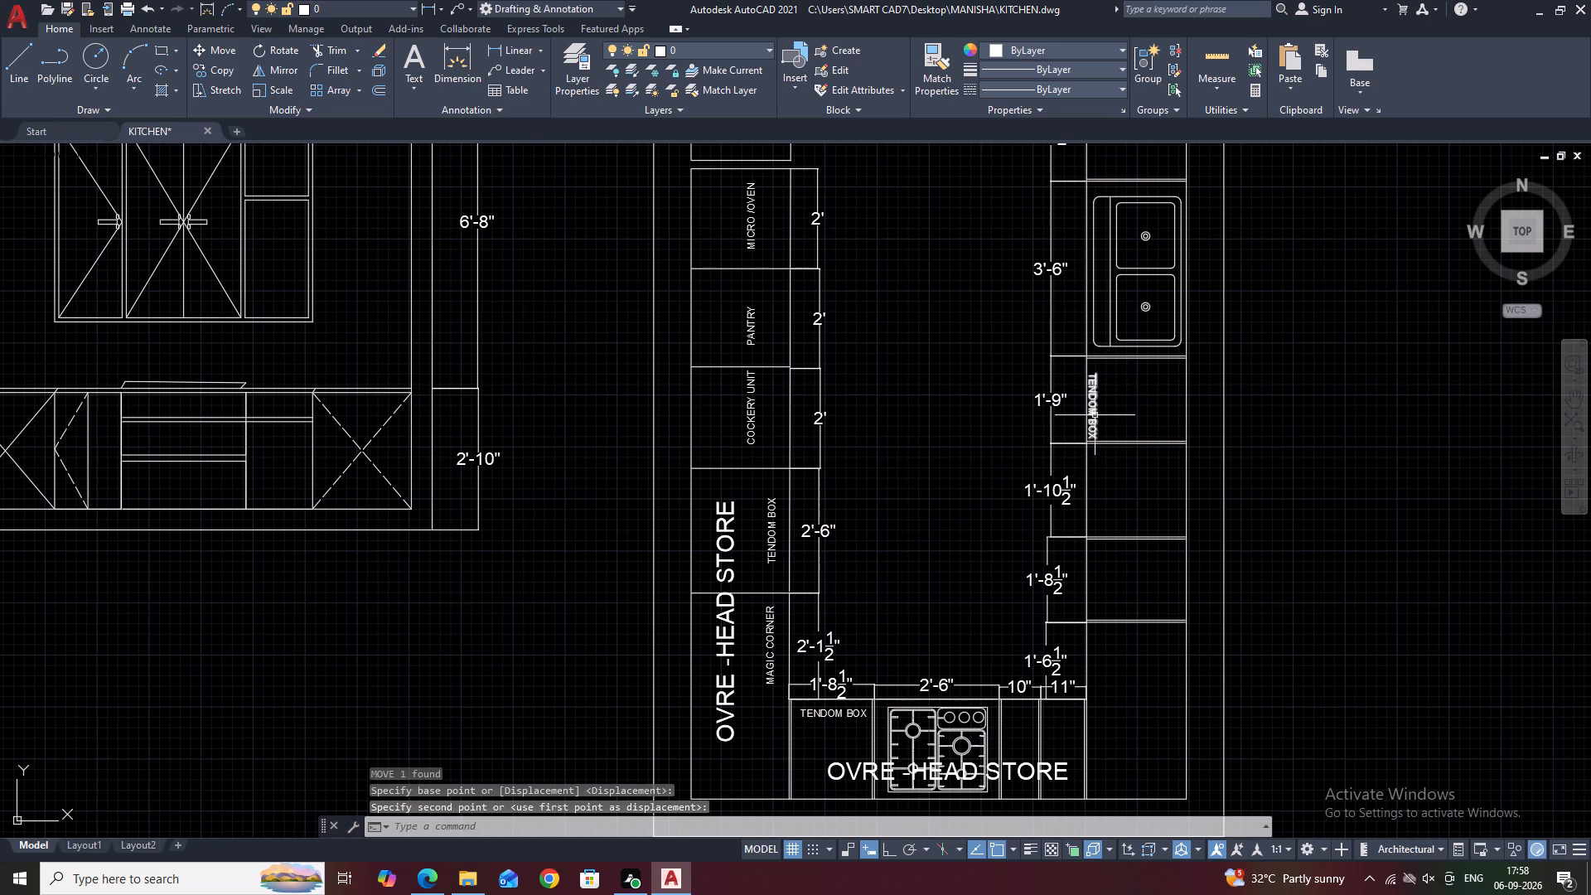
Copy the rotated TENDOM BOX label from the 1'-9" unit into the 1'-10 1/2" unit below it.
click(1095, 415)
text(CO)
key(space)
click(1095, 414)
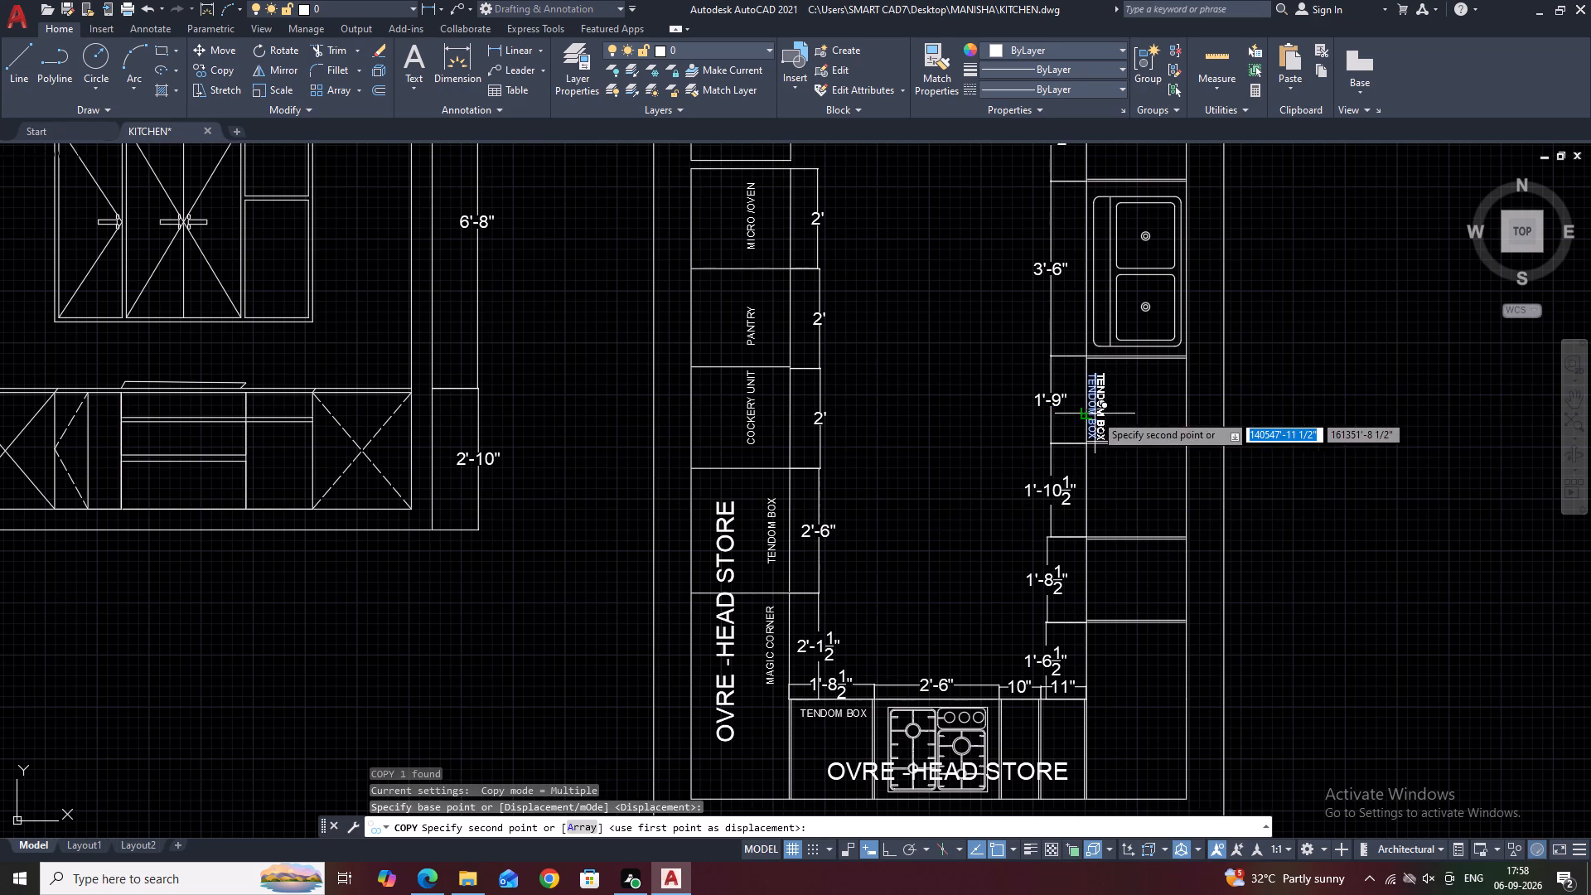
click(1096, 496)
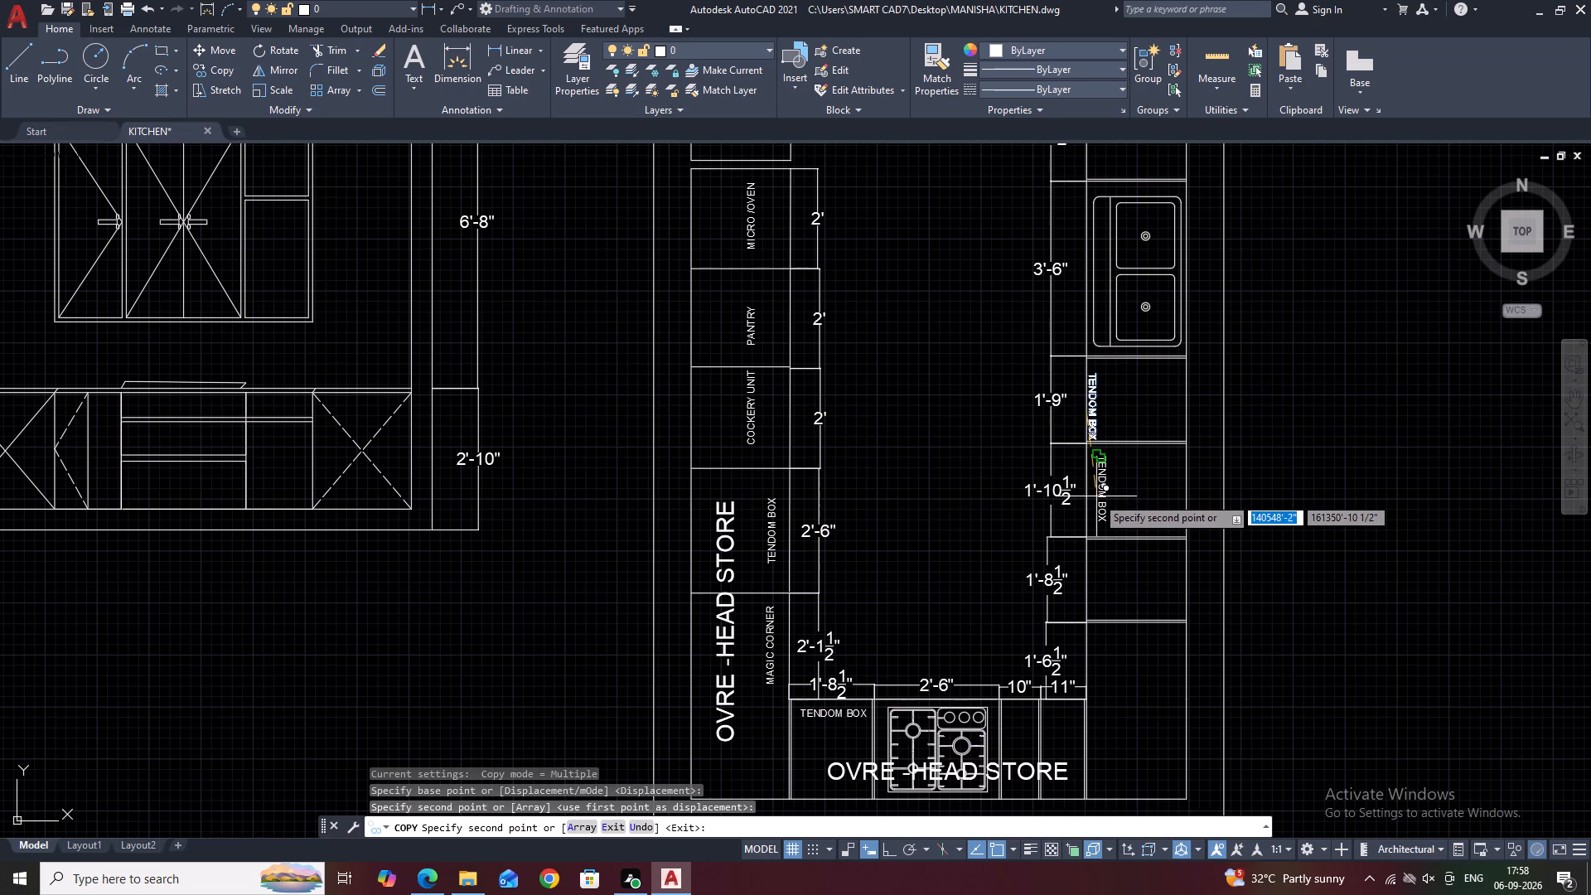
key(Escape)
Move the TENDOM BOX label in the 1'-9" unit slightly inward, clear of the counter edge and in line with the label below.
scroll(1130, 506, up, 1)
middle_drag(1144, 517, 1141, 470)
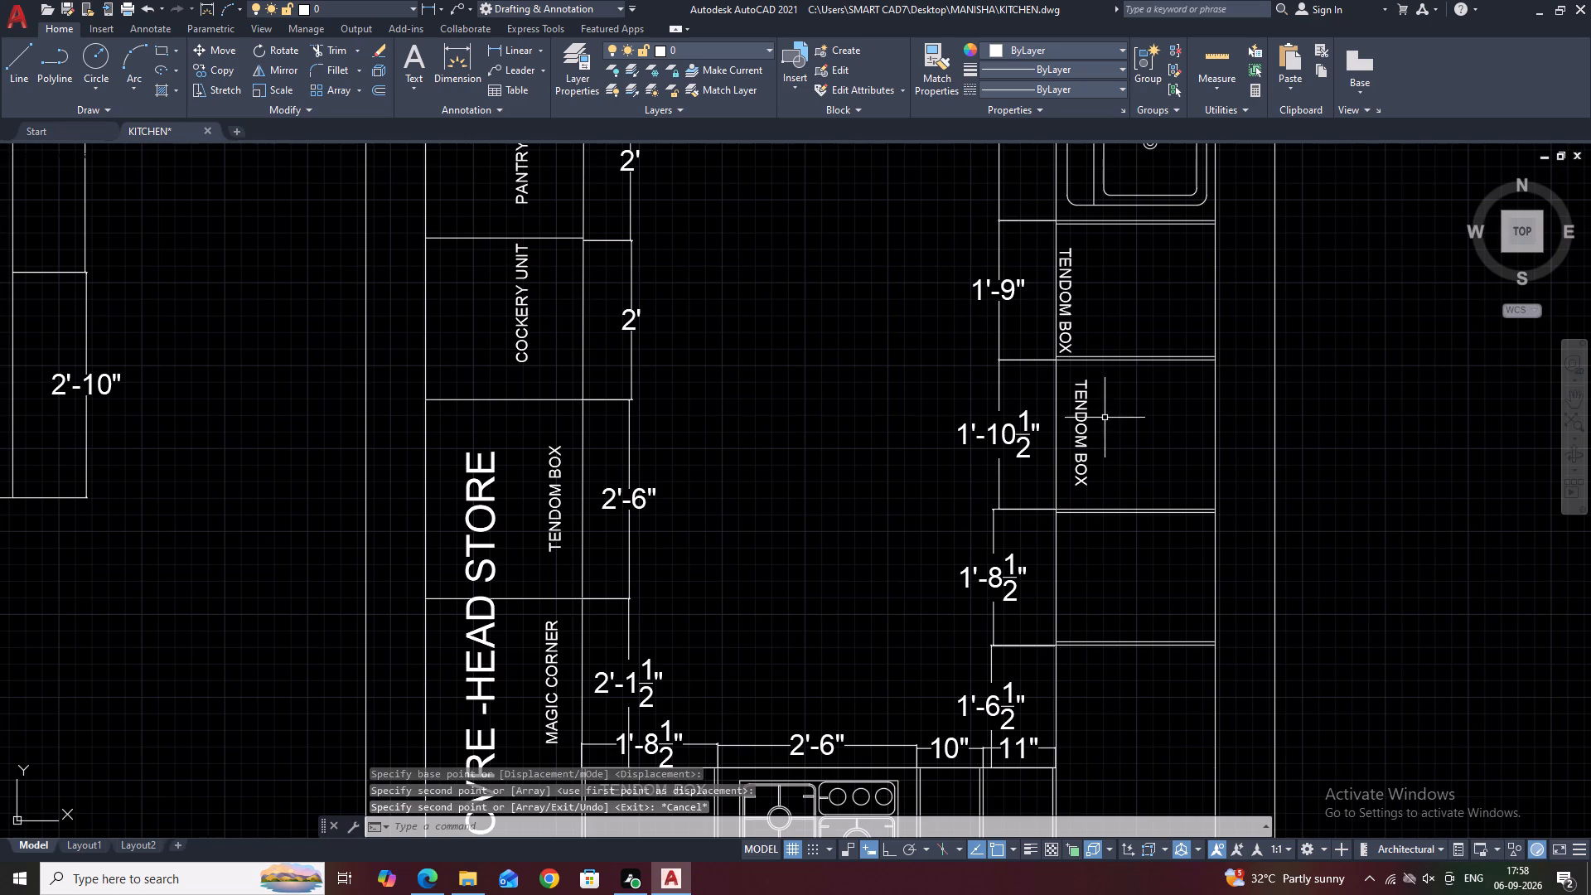
middle_drag(1094, 332, 1074, 429)
scroll(1053, 399, up, 1)
drag(1068, 405, 1066, 397)
click(1049, 352)
middle_drag(1080, 367, 1023, 522)
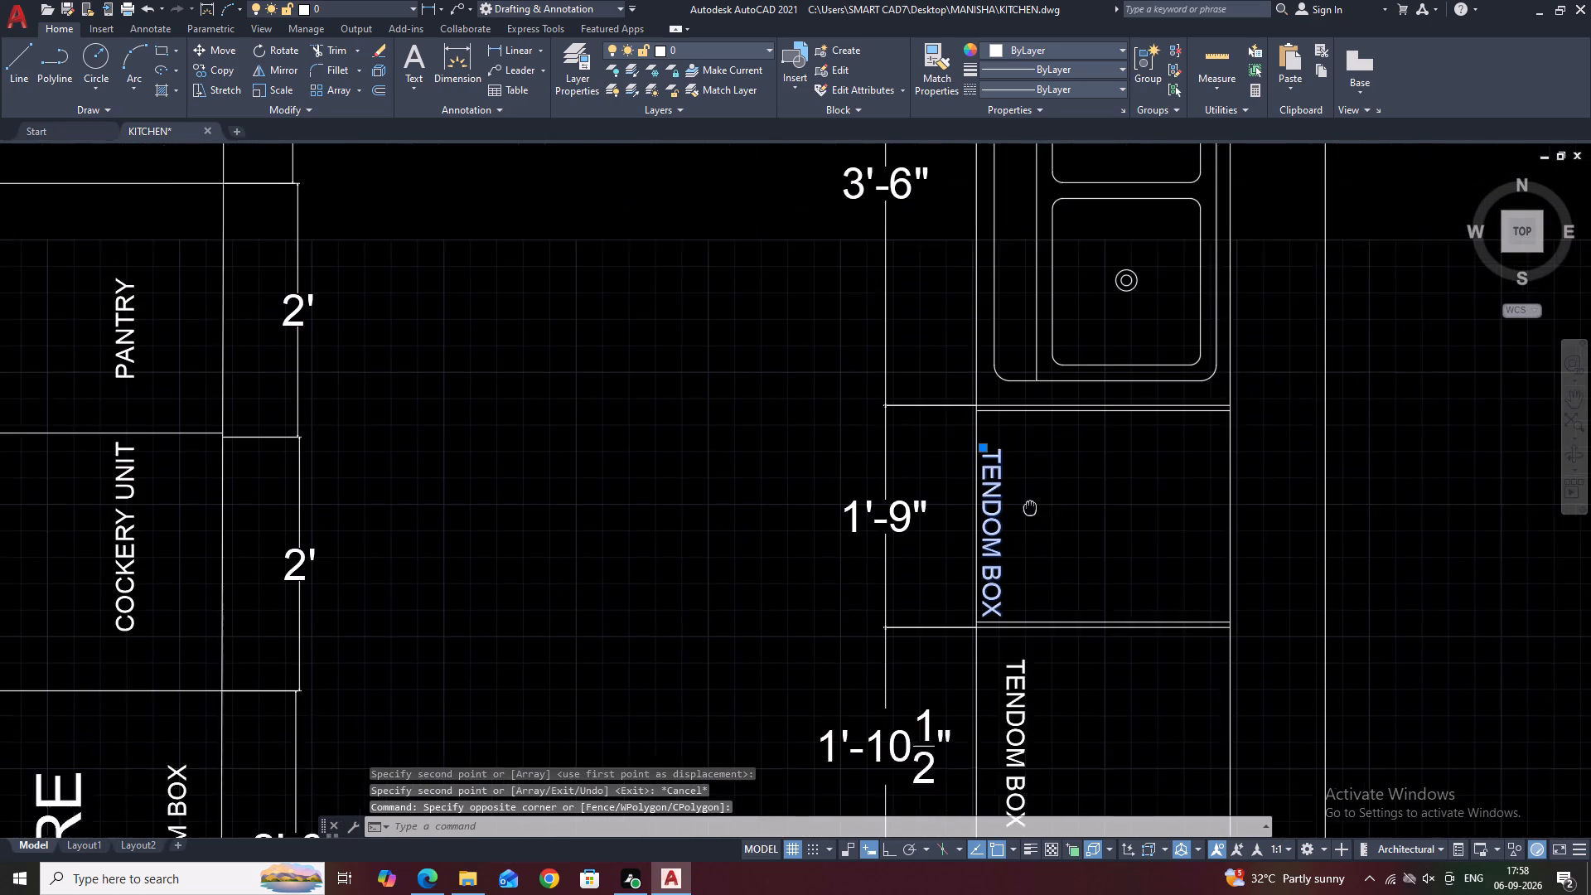
middle_drag(1023, 522, 1022, 525)
key(m)
key(space)
click(1043, 531)
click(1066, 510)
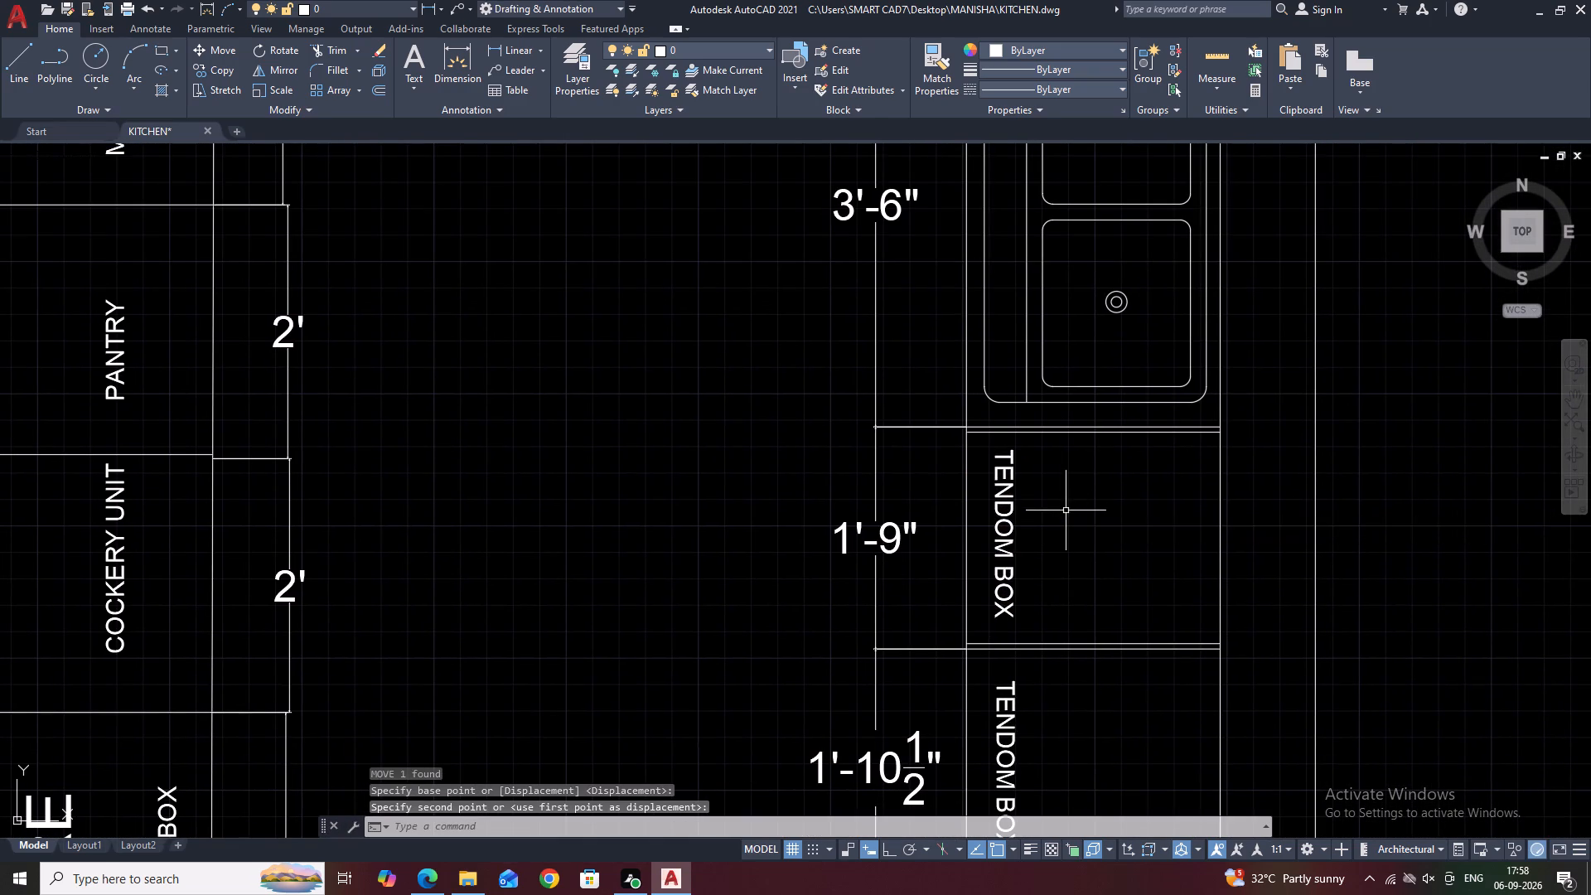
Copy the vertical OVRE -HEAD STORE label from the left counter to the empty space outside the right wall.
scroll(1042, 451, down, 2)
middle_drag(1099, 518, 1088, 438)
middle_drag(999, 520, 1067, 492)
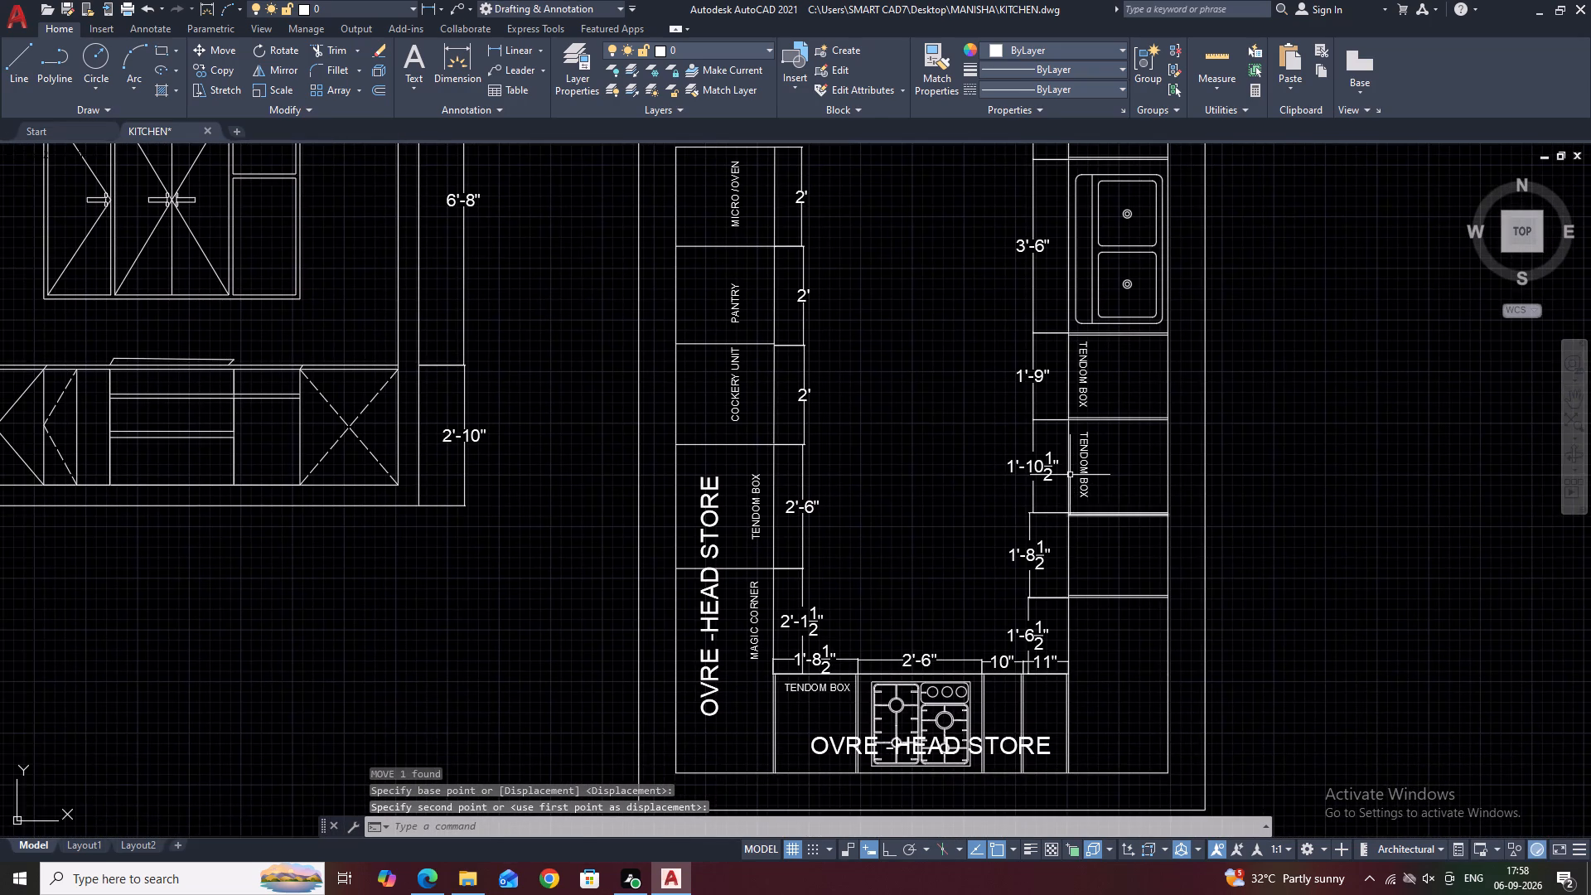
scroll(1090, 441, up, 2)
middle_drag(1153, 489, 1046, 441)
middle_drag(1091, 426, 1051, 501)
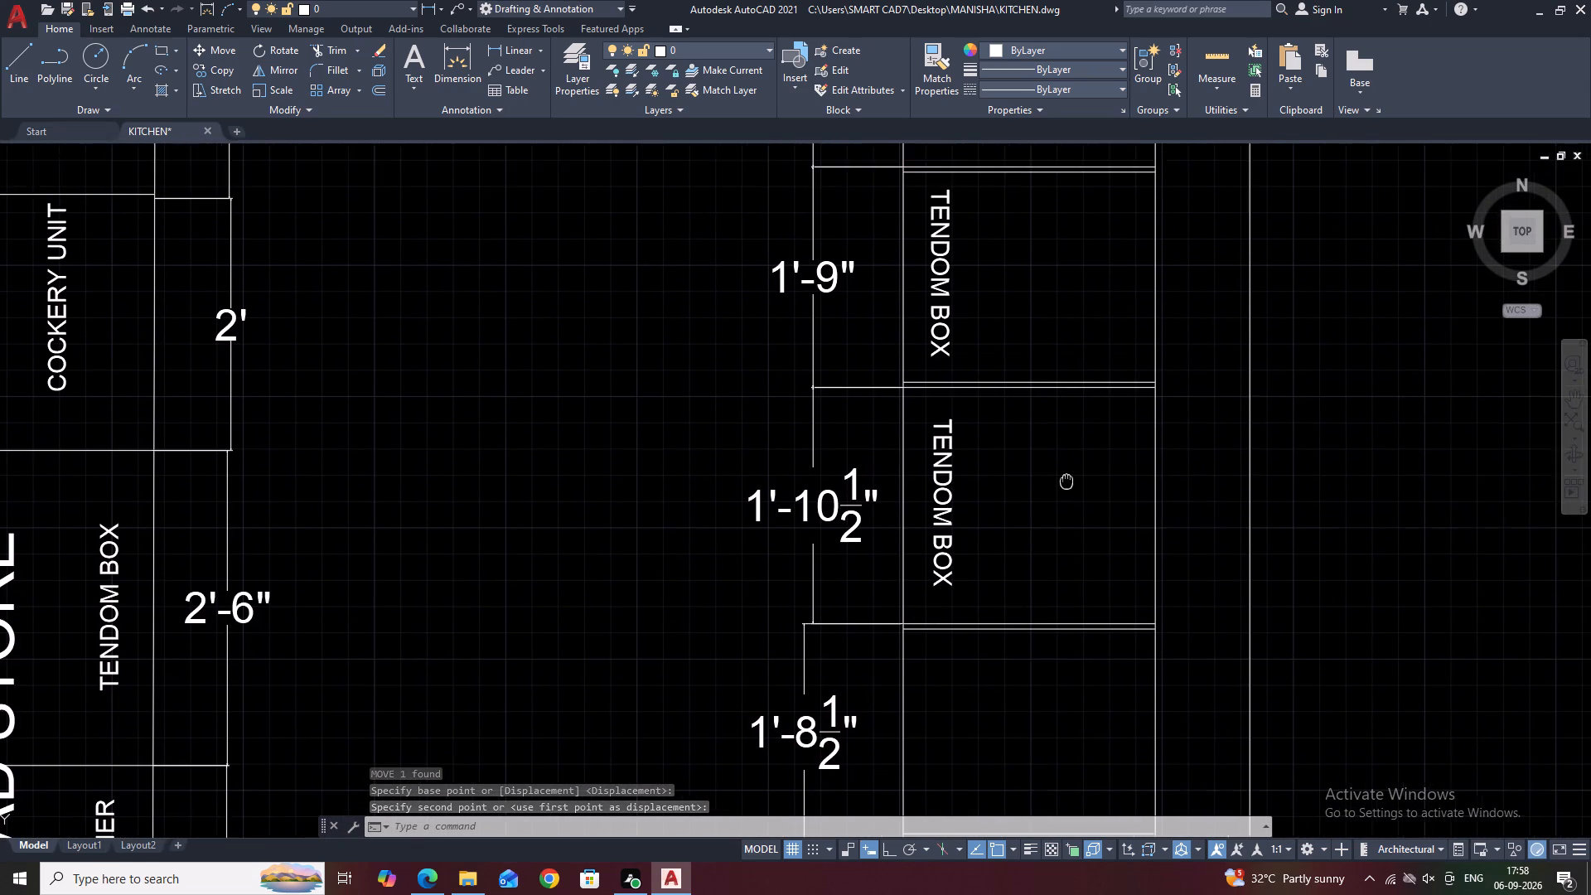
middle_drag(1028, 366, 1017, 505)
scroll(1018, 369, down, 3)
scroll(762, 505, up, 2)
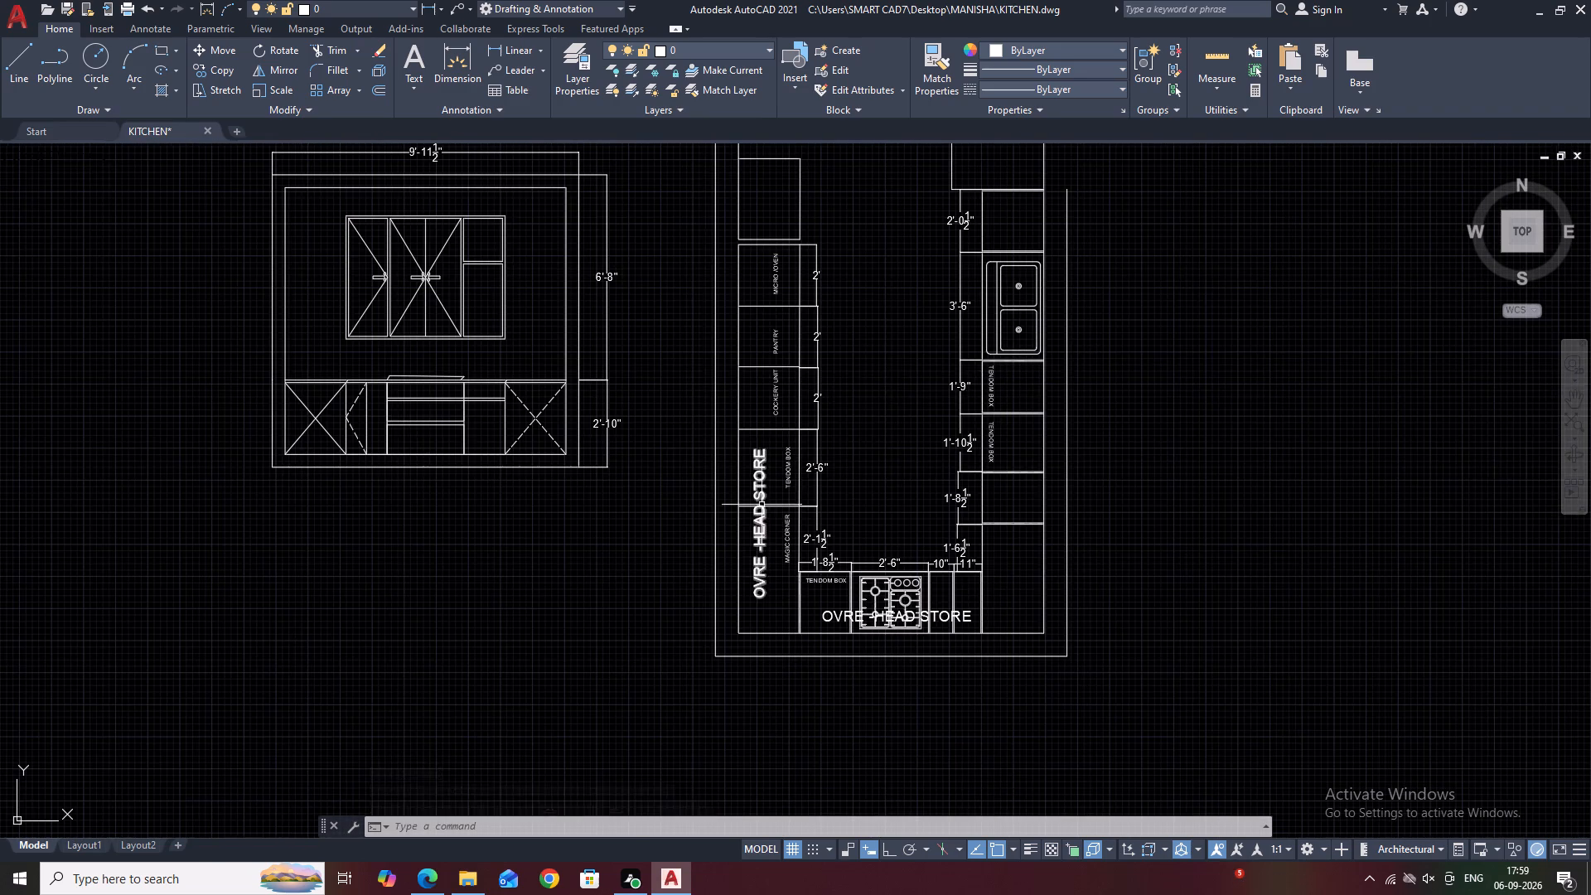
drag(782, 479, 779, 469)
click(741, 415)
middle_drag(839, 472, 741, 525)
key(c)
key(o)
key(space)
click(671, 496)
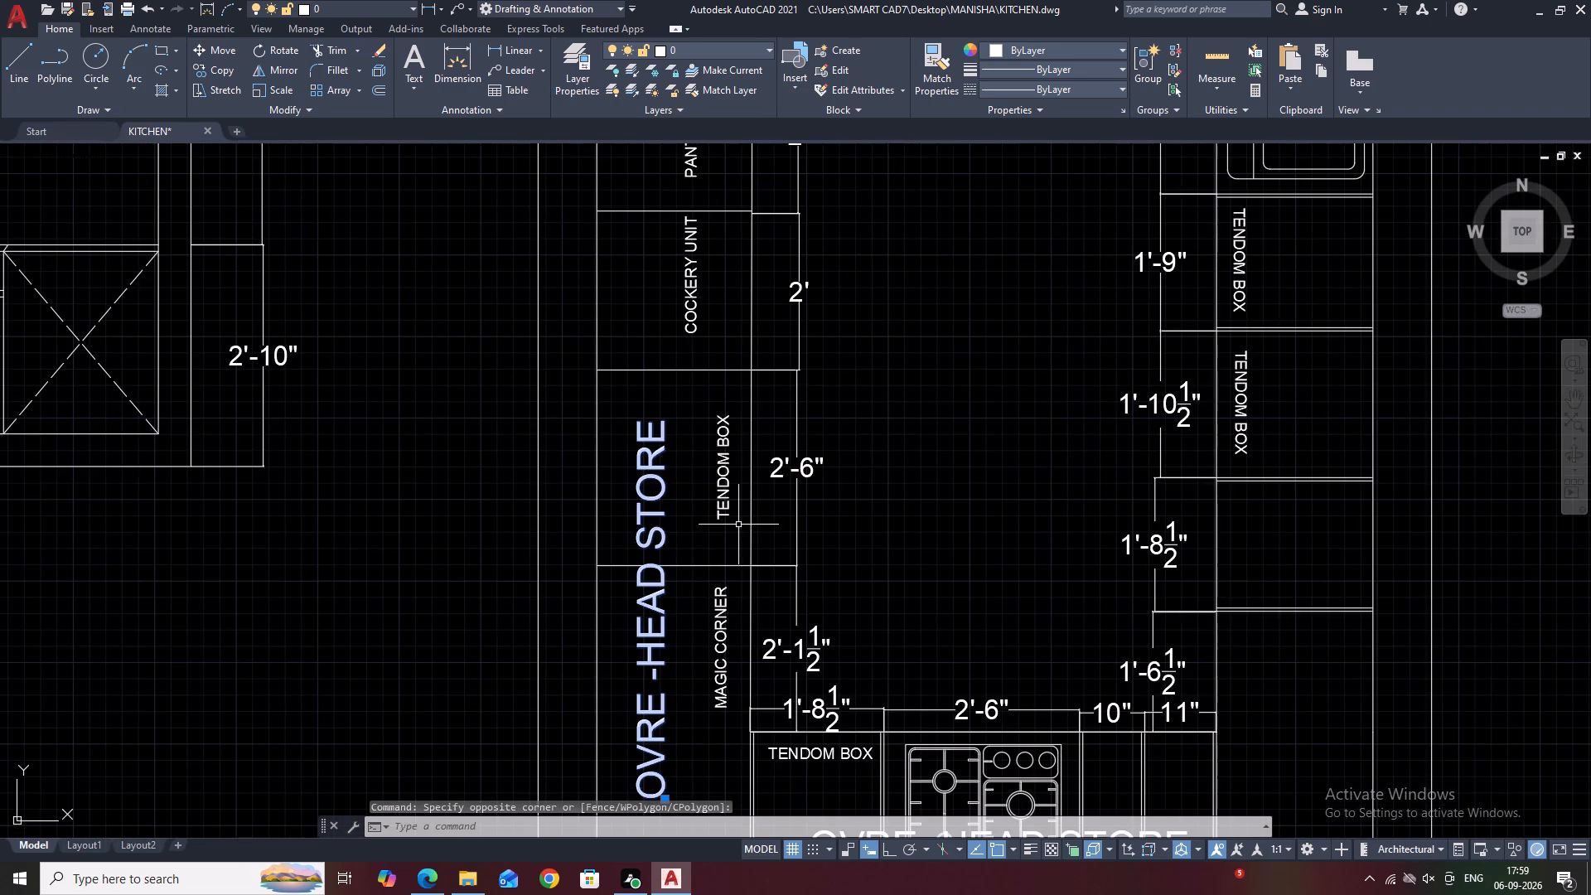
scroll(755, 487, down, 3)
click(999, 536)
key(Escape)
Rotate the copied OVRE -HEAD STORE label 180 degrees with Ortho on so it reads downward.
drag(1006, 567, 991, 535)
drag(968, 462, 966, 453)
scroll(983, 478, down, 1)
middle_drag(984, 483, 997, 520)
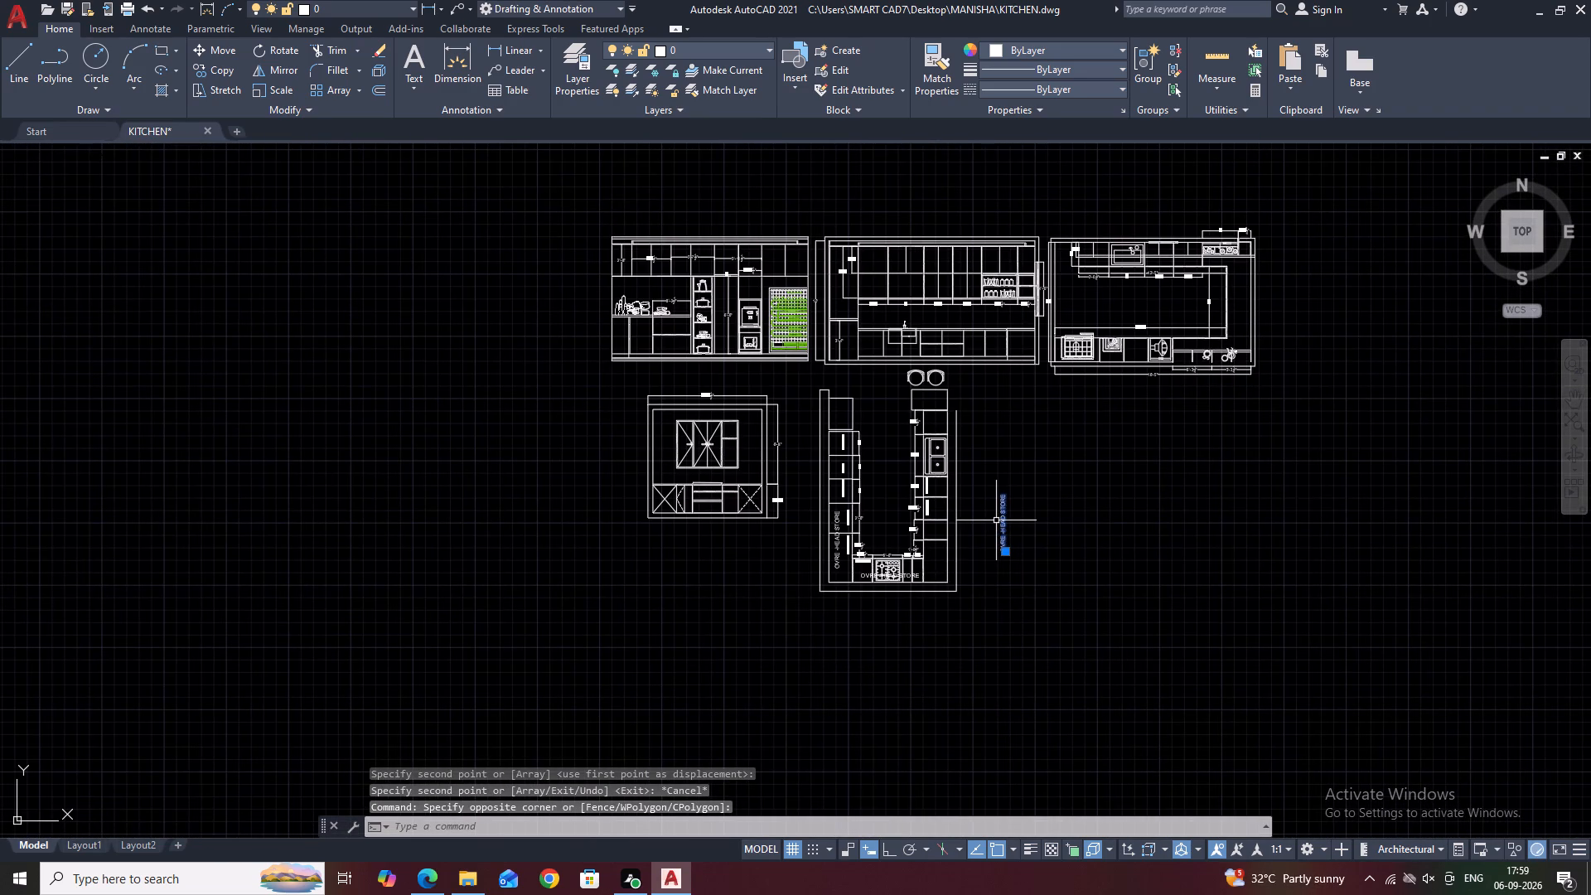
key(r)
text(O)
key(space)
click(990, 570)
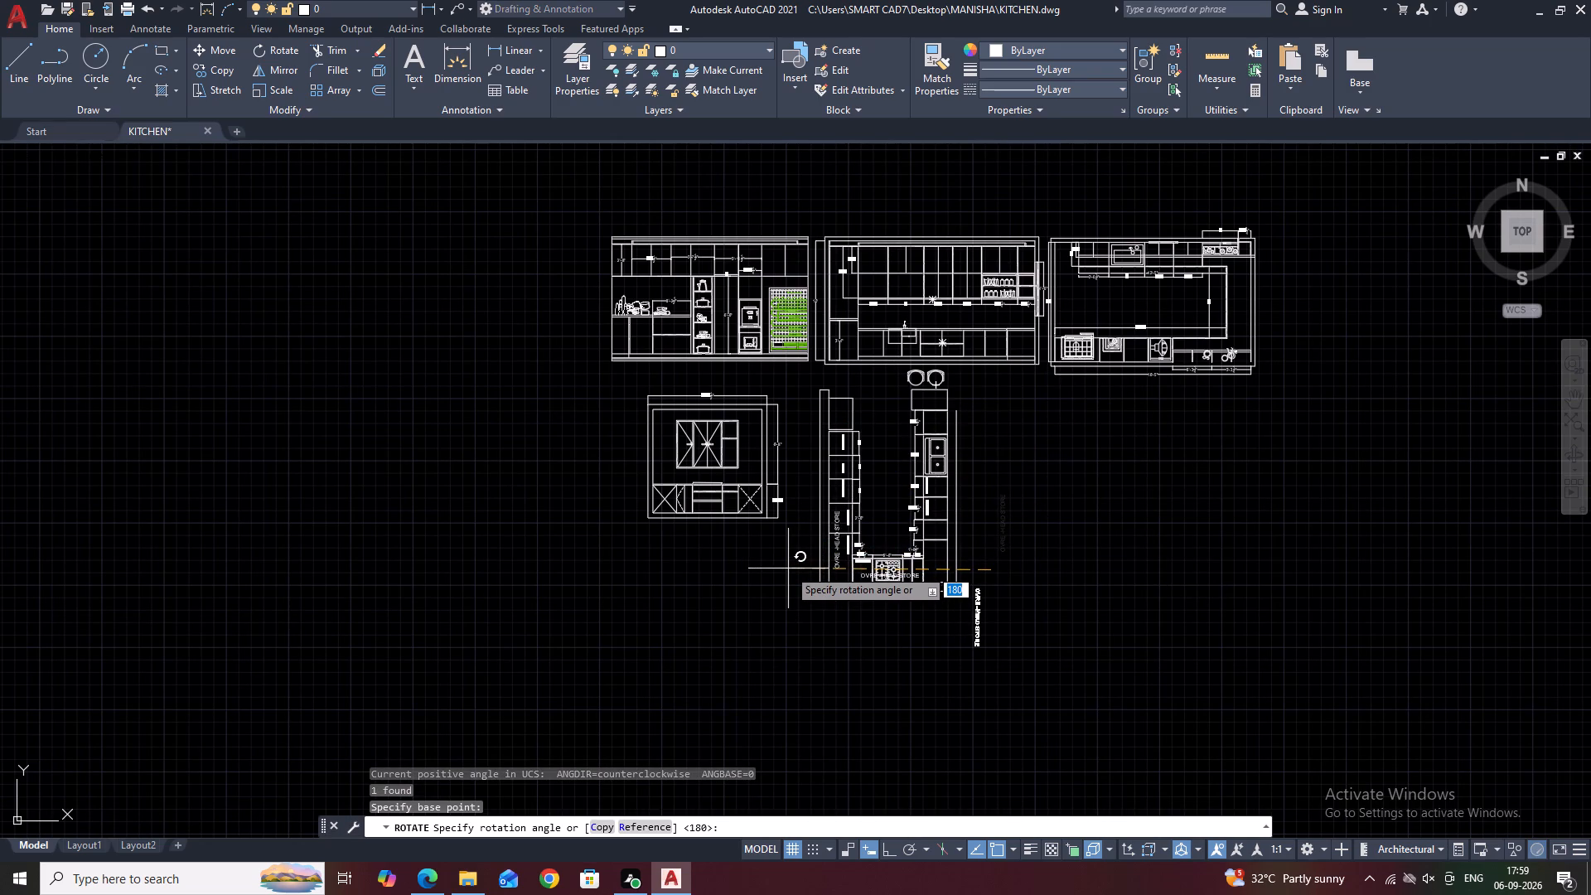
key(F8)
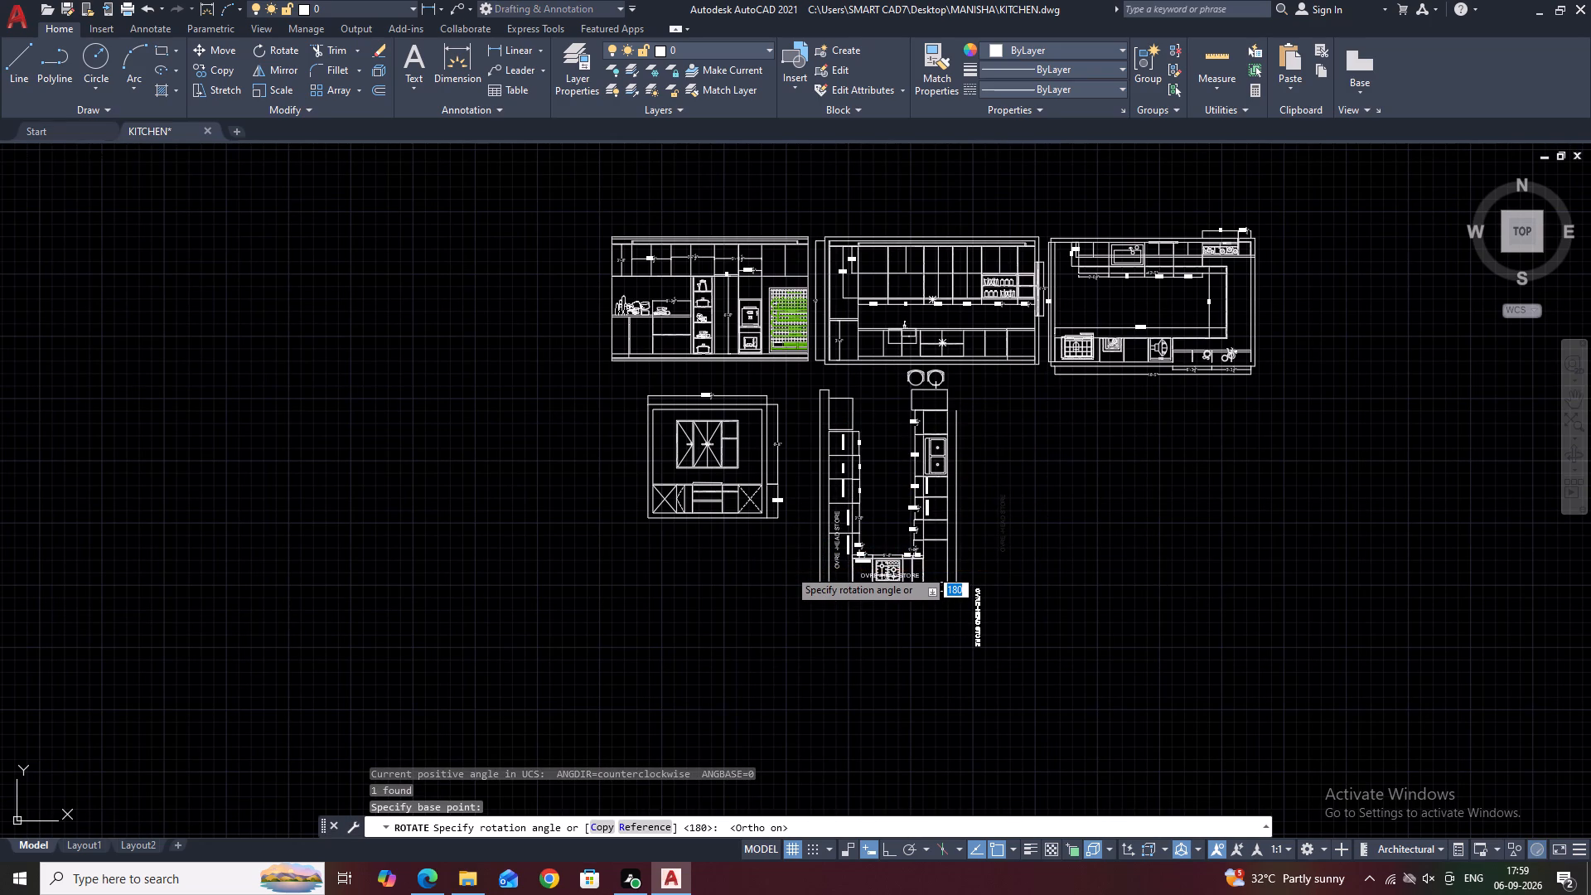
click(788, 568)
Move the rotated OVRE -HEAD STORE label straight up, level with the lower units of the right counter.
click(963, 636)
click(984, 597)
drag(984, 637, 983, 626)
click(974, 592)
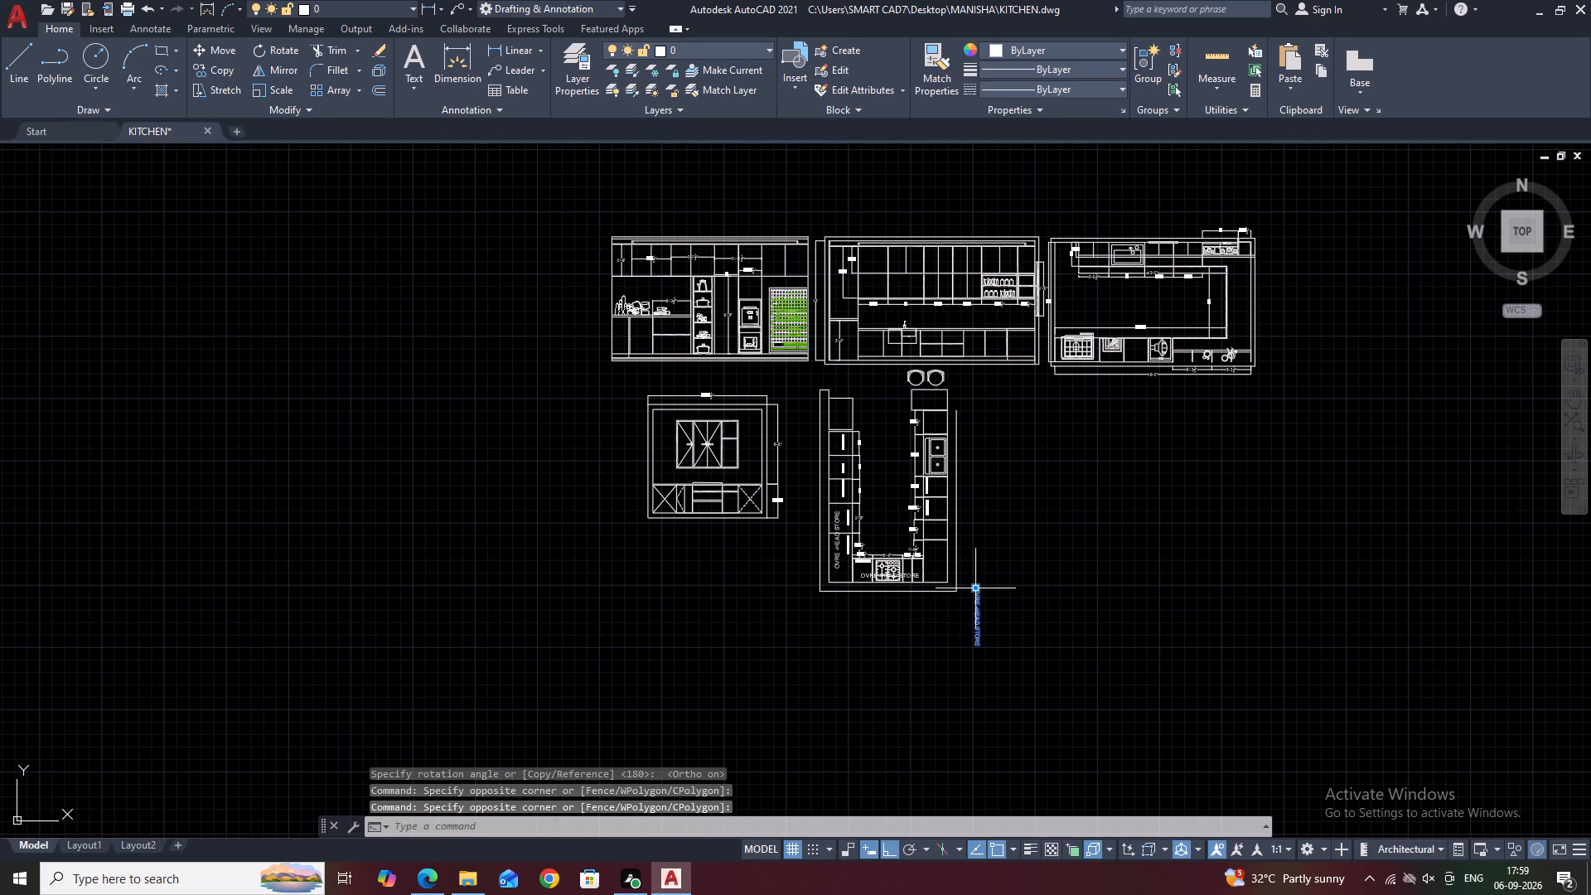
text(M)
key(space)
click(976, 602)
scroll(910, 512, up, 2)
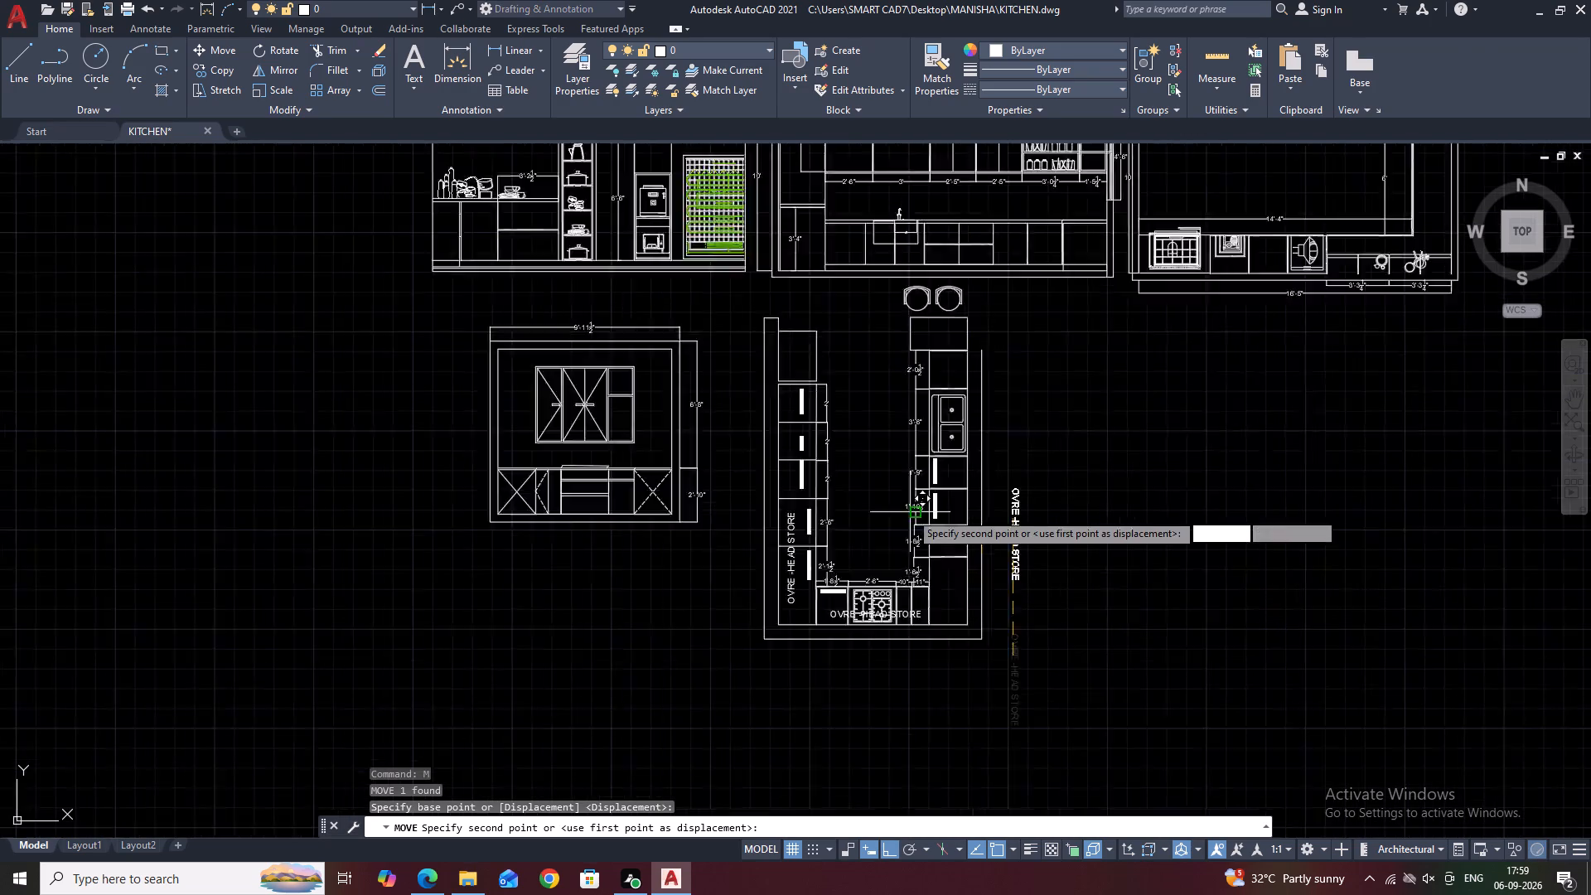
scroll(910, 512, up, 2)
click(1034, 498)
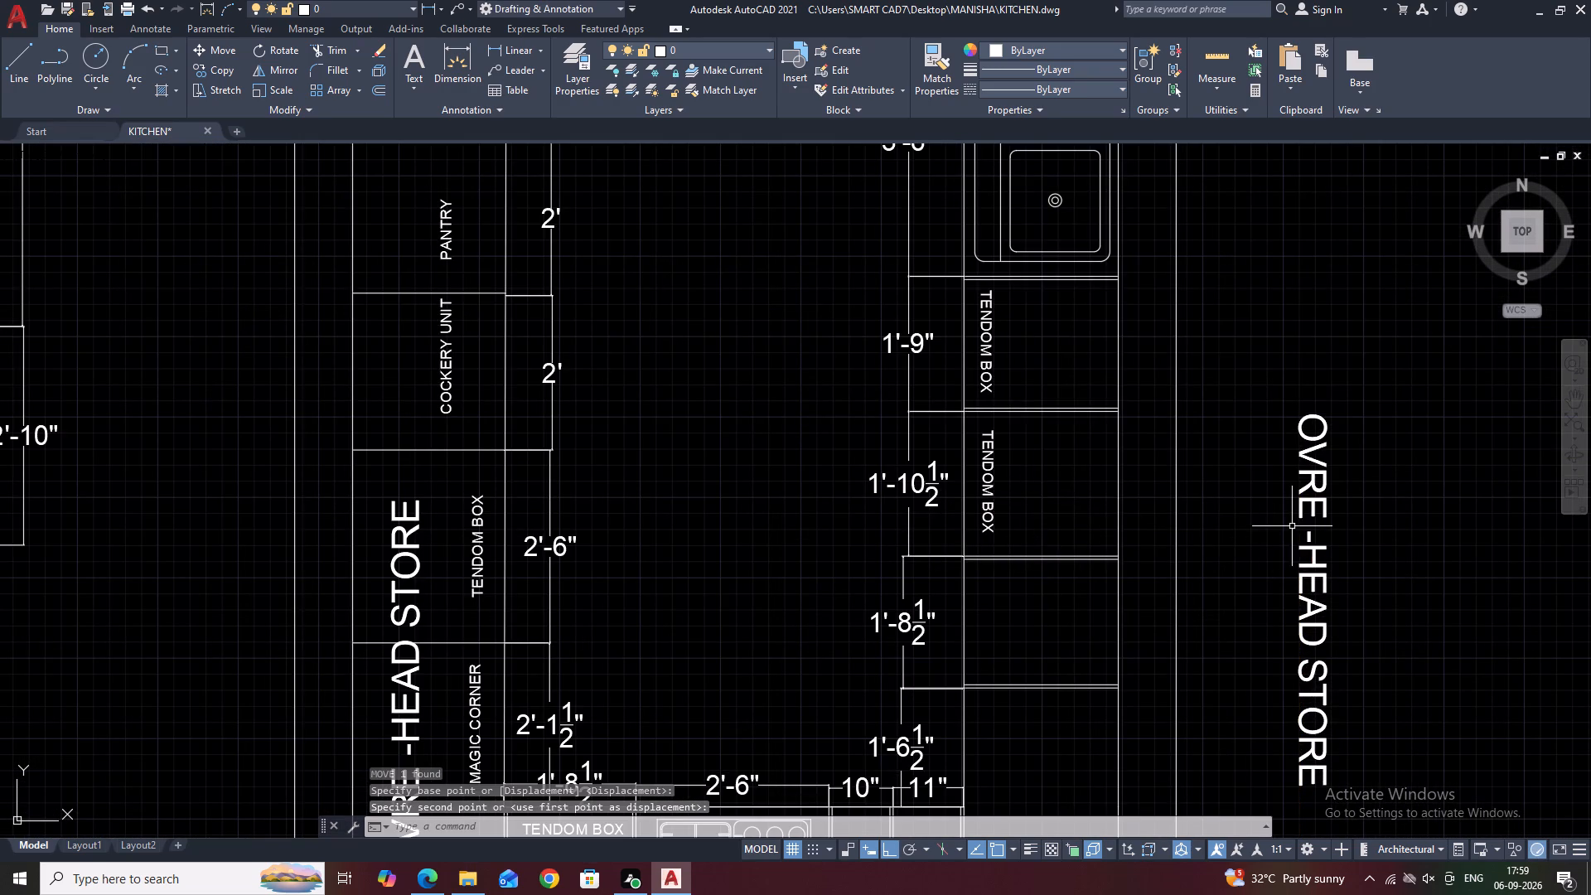
Correct the spelling of the vertical label outside the right wall to OVER -HEAD STORE.
drag(1346, 506, 1339, 495)
click(1301, 420)
middle_drag(1333, 535, 1245, 432)
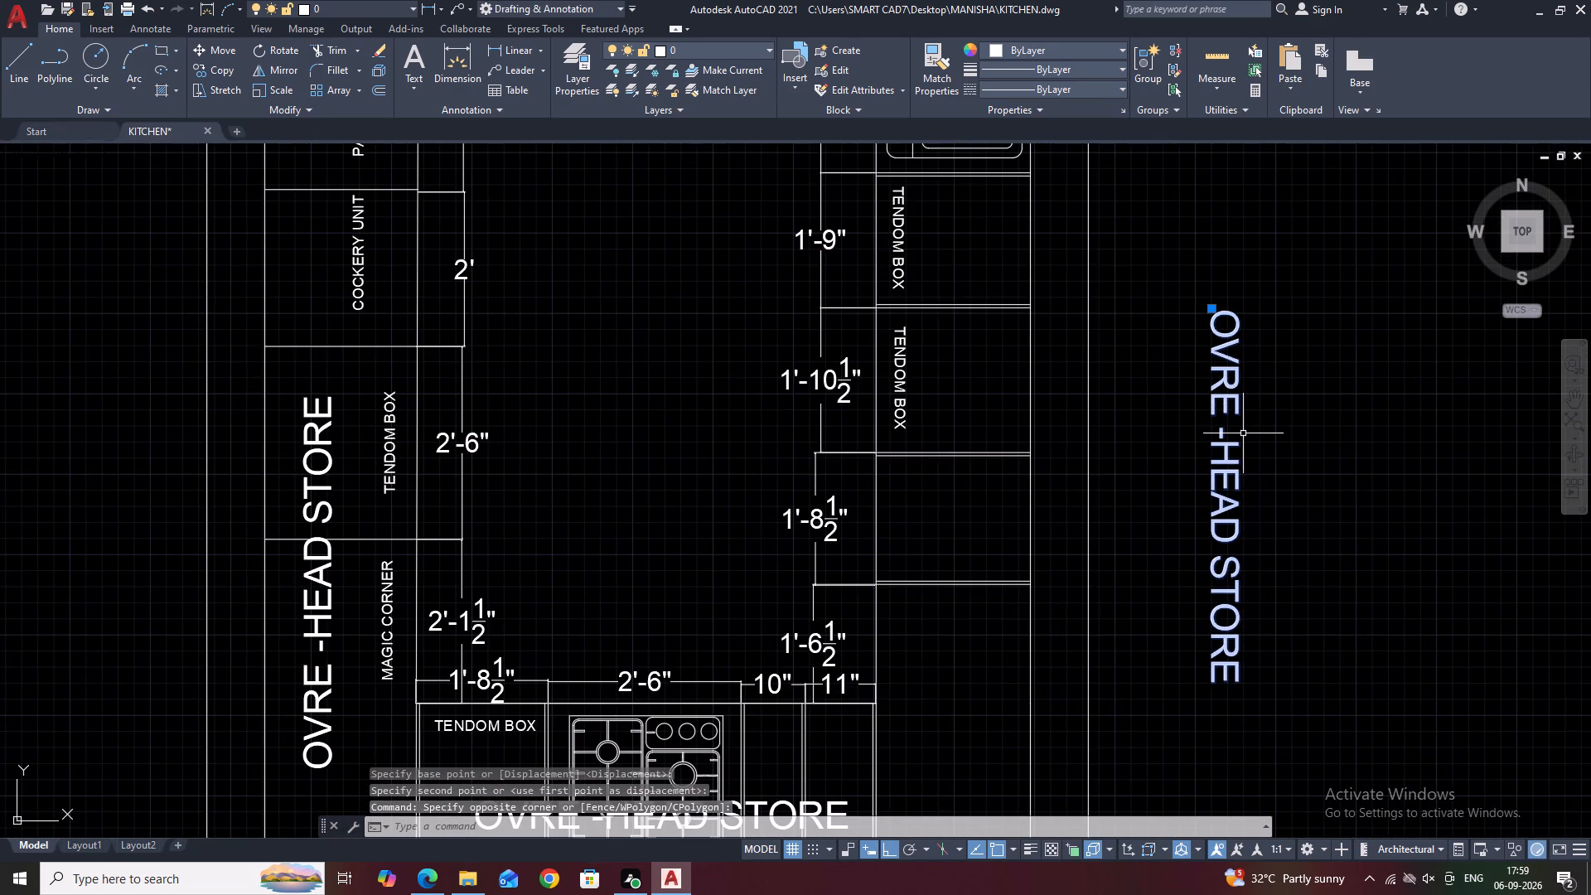
scroll(1245, 437, down, 1)
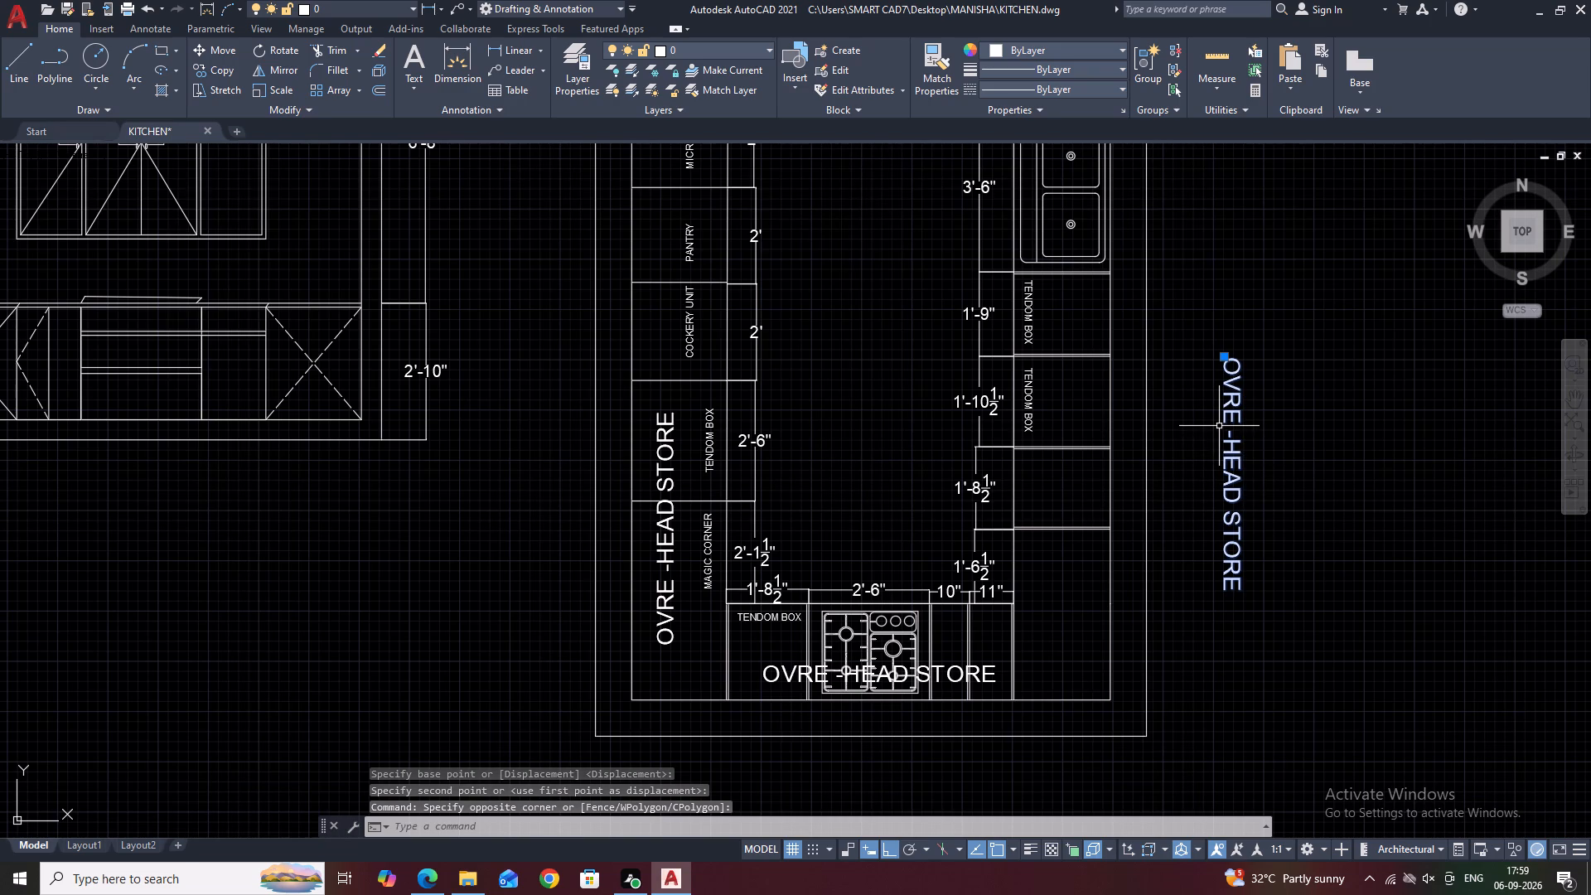
key(Escape)
double_click(1233, 420)
click(1233, 420)
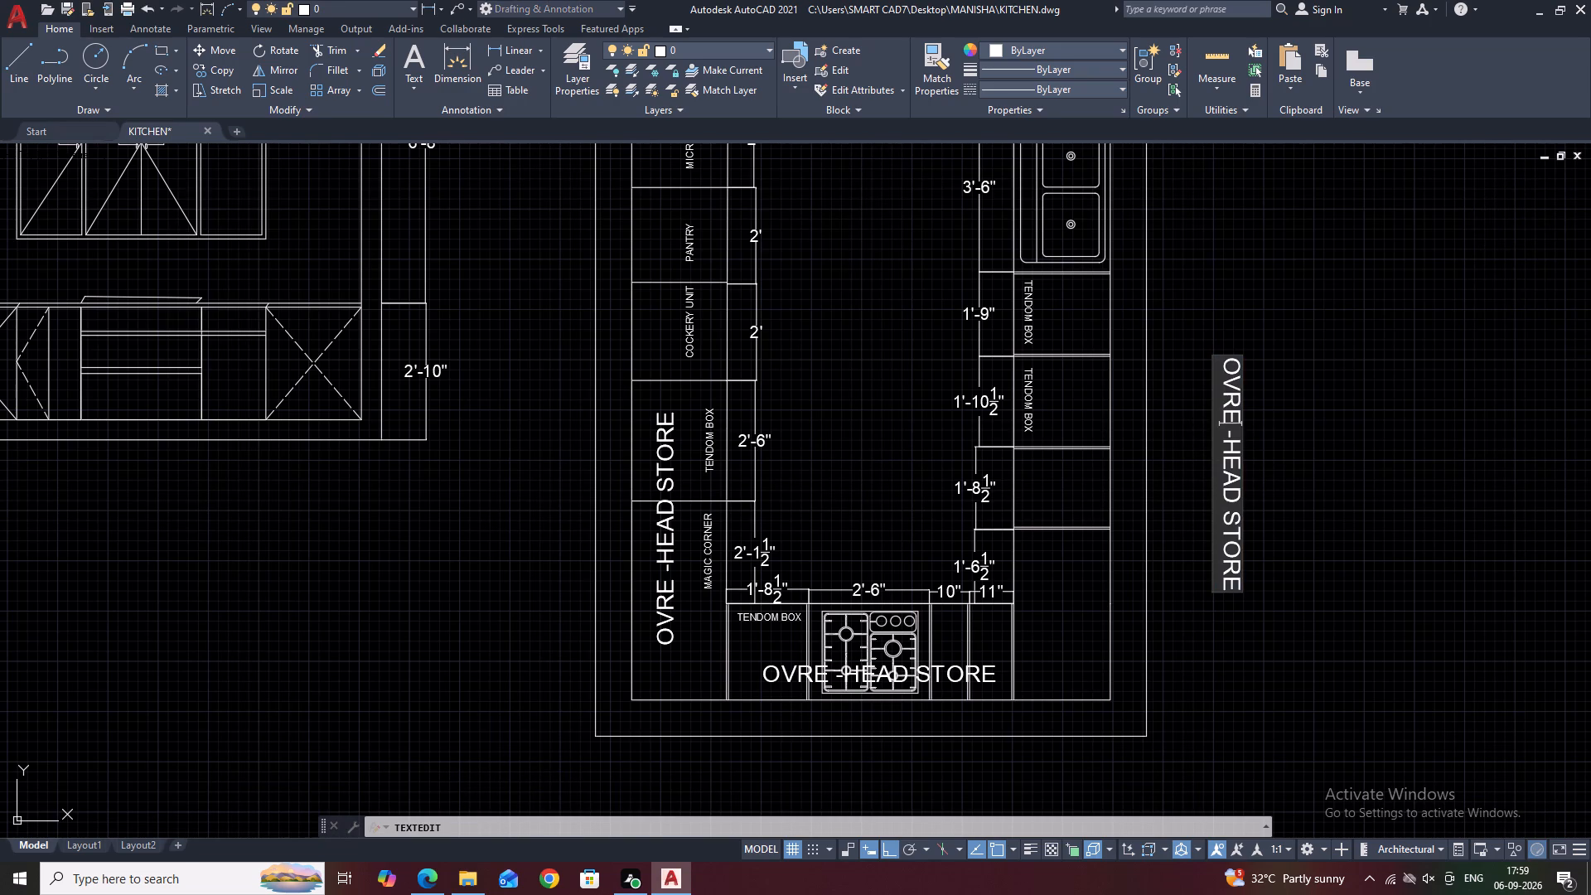
key(BackSpace)
key(BackSpace)
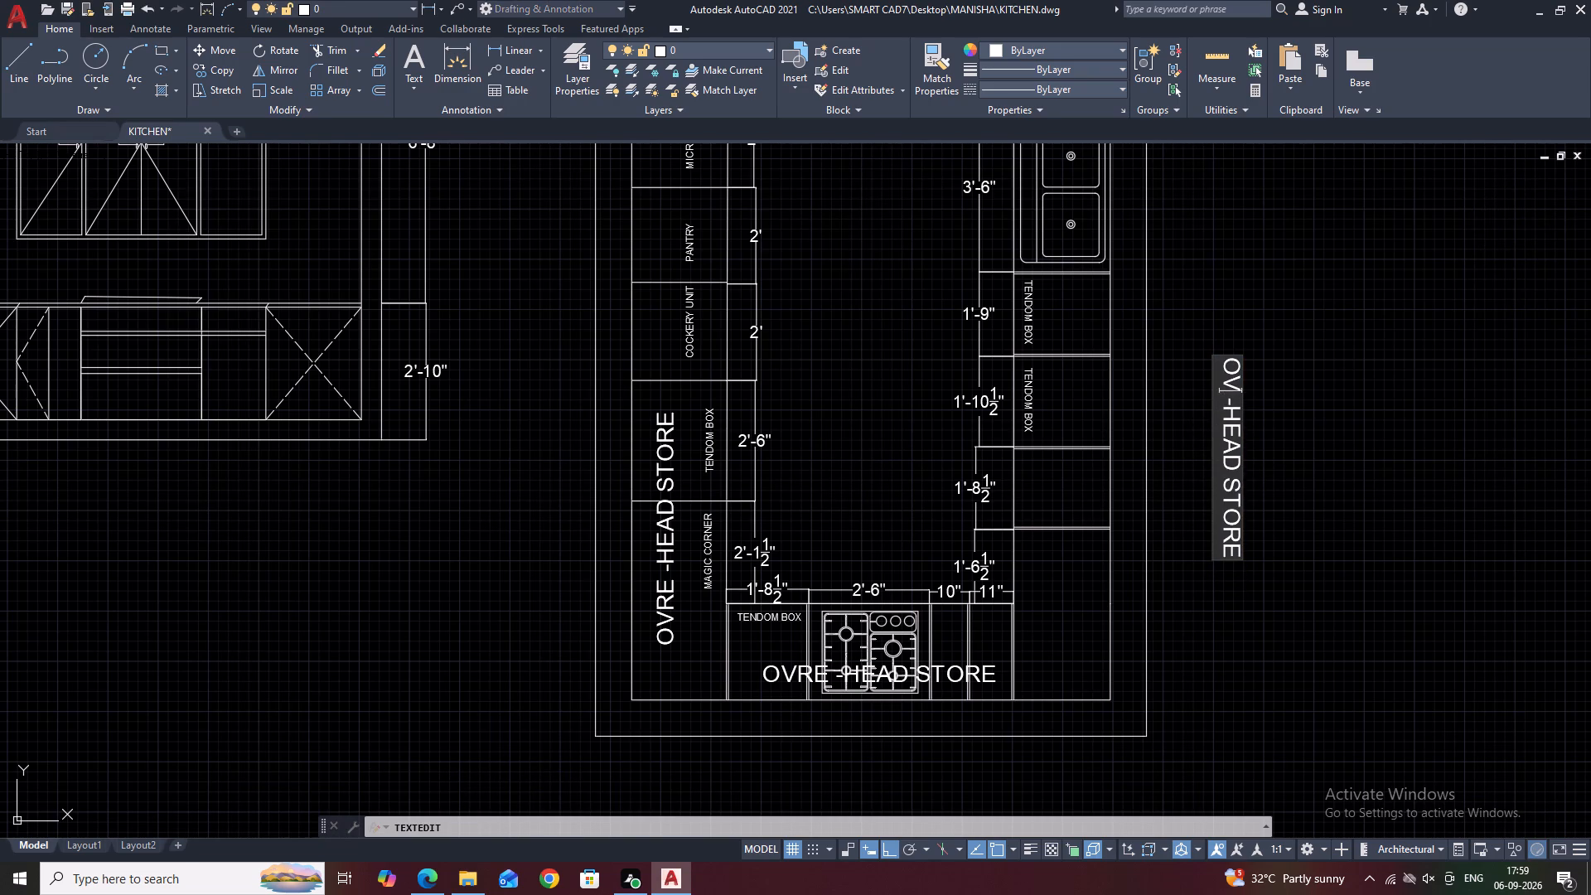
key(BackSpace)
text(VER)
click(1284, 515)
Move the corrected OVER -HEAD STORE label horizontally onto the right counter, near the outer wall beside the lower units.
click(1261, 452)
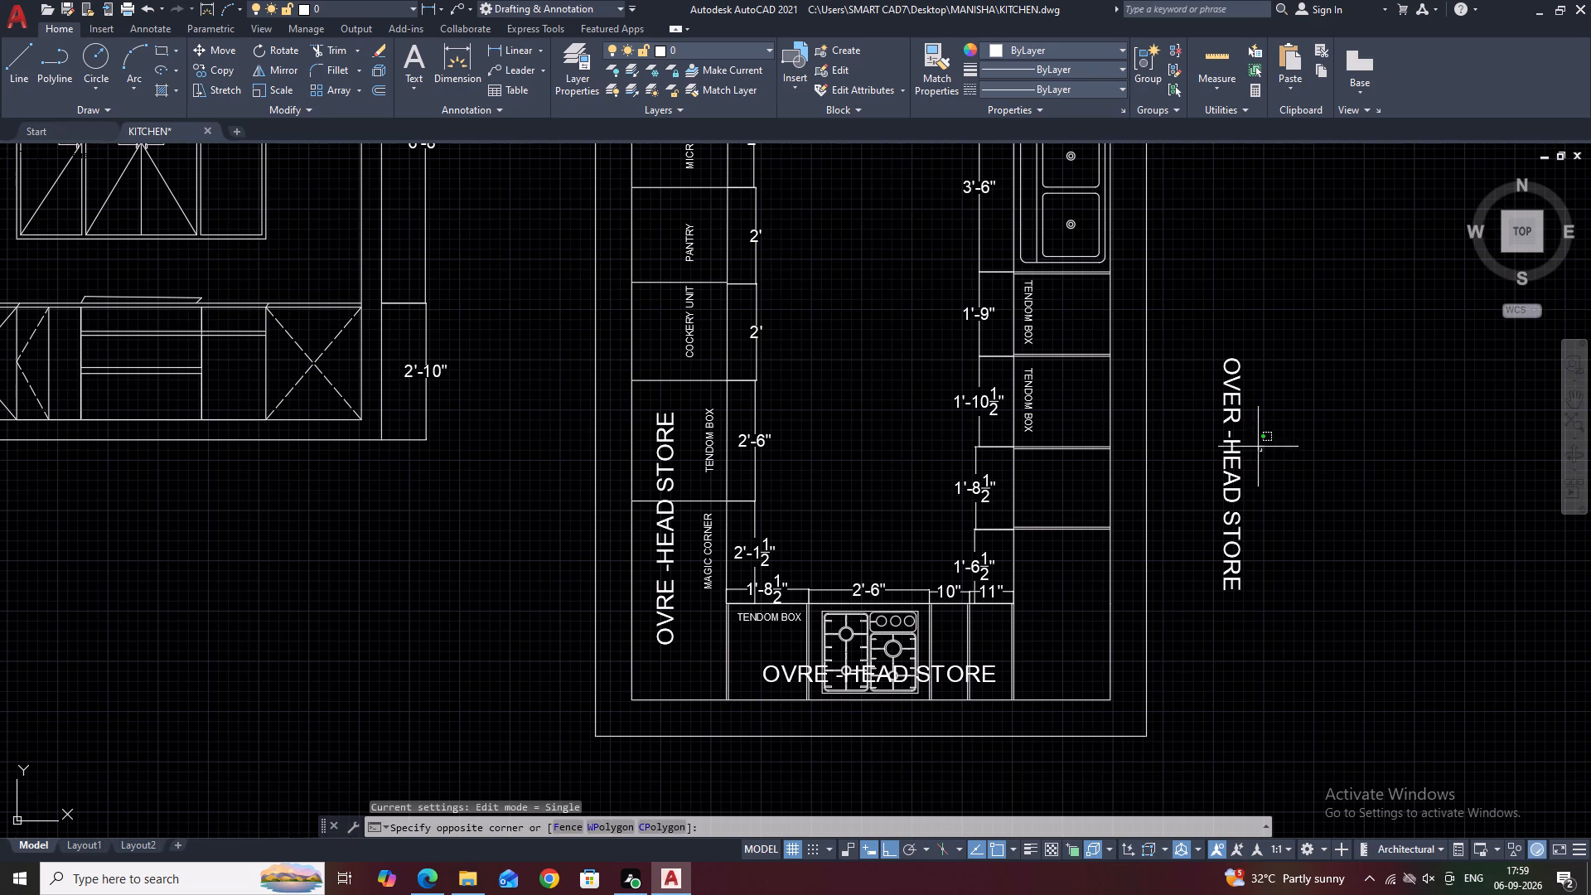
click(1221, 405)
key(m)
key(space)
click(1228, 441)
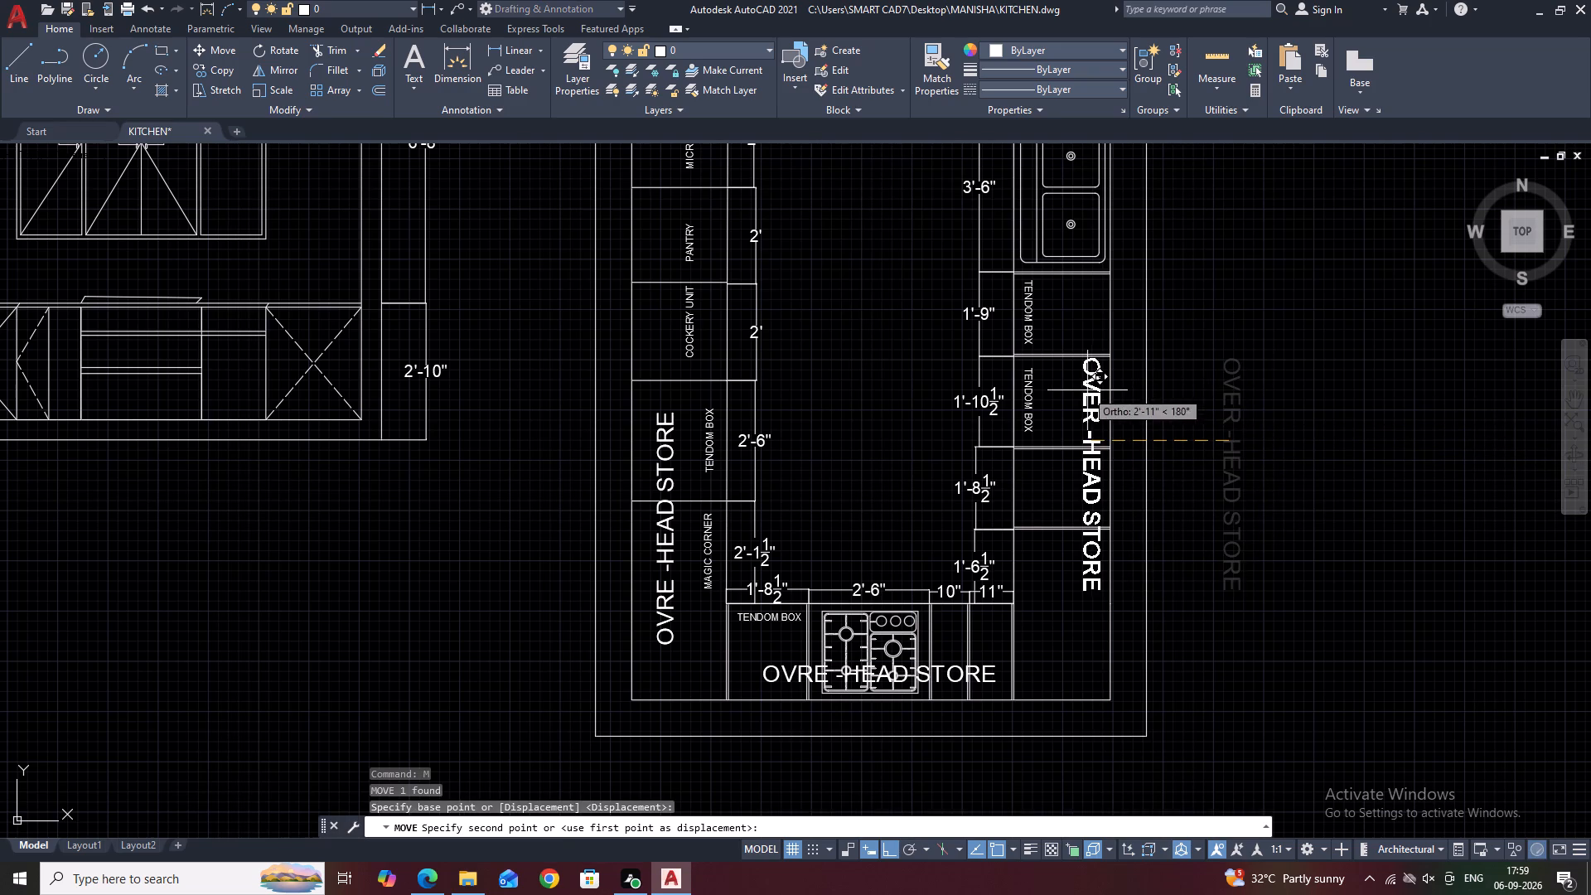
click(1076, 389)
Correct the horizontal label across the bottom counter's hob to OVER -HEAD STORE.
middle_drag(1021, 560, 1081, 414)
scroll(903, 476, up, 2)
middle_drag(877, 554, 863, 561)
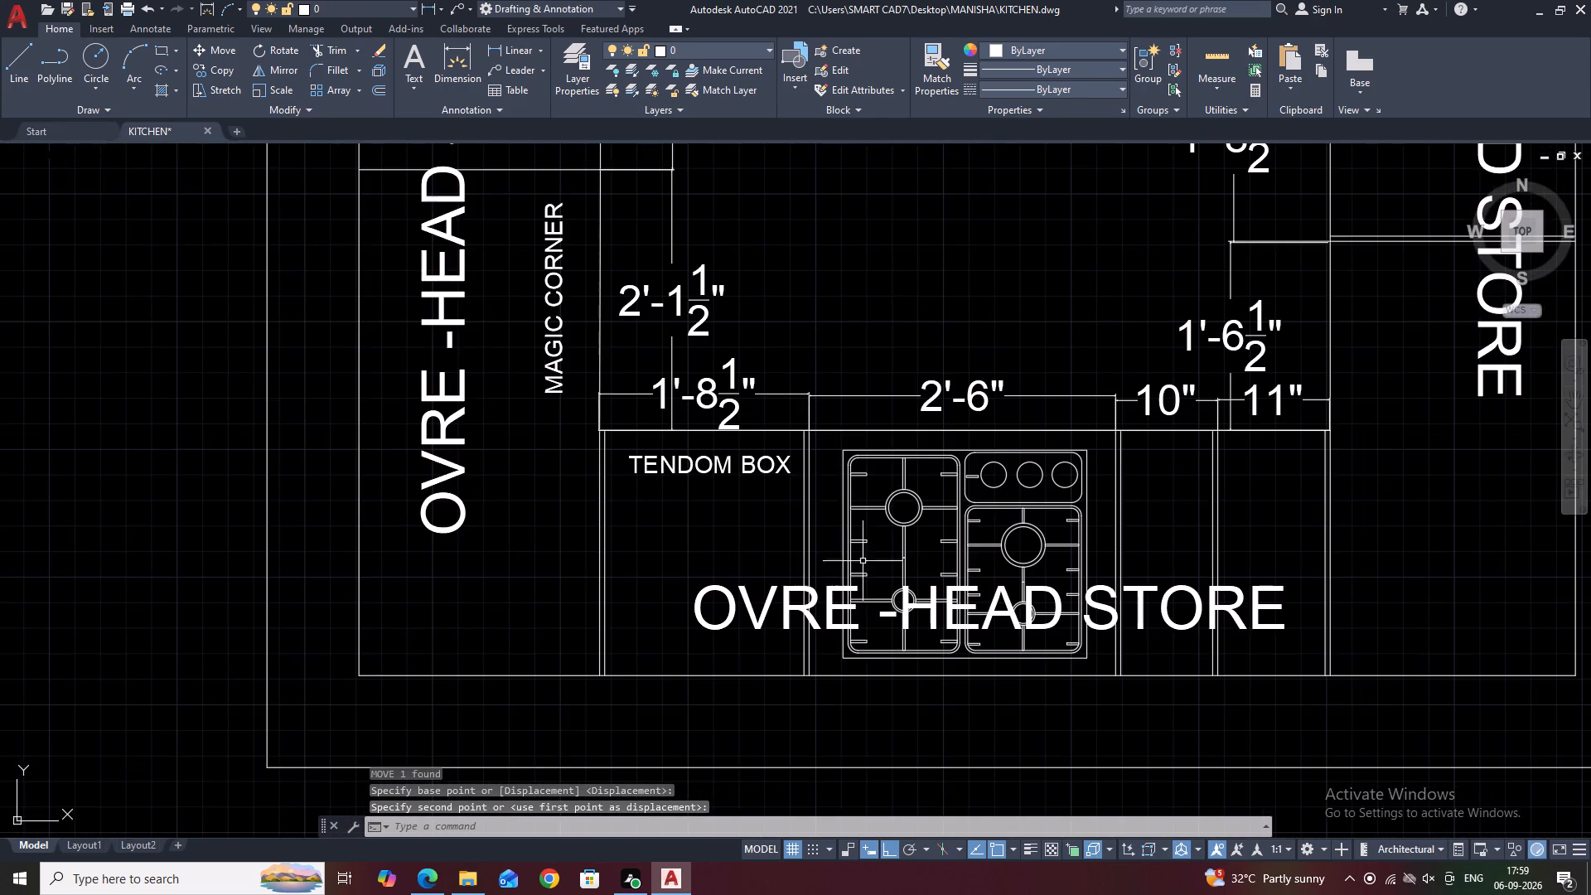
middle_drag(863, 561, 941, 479)
triple_click(853, 518)
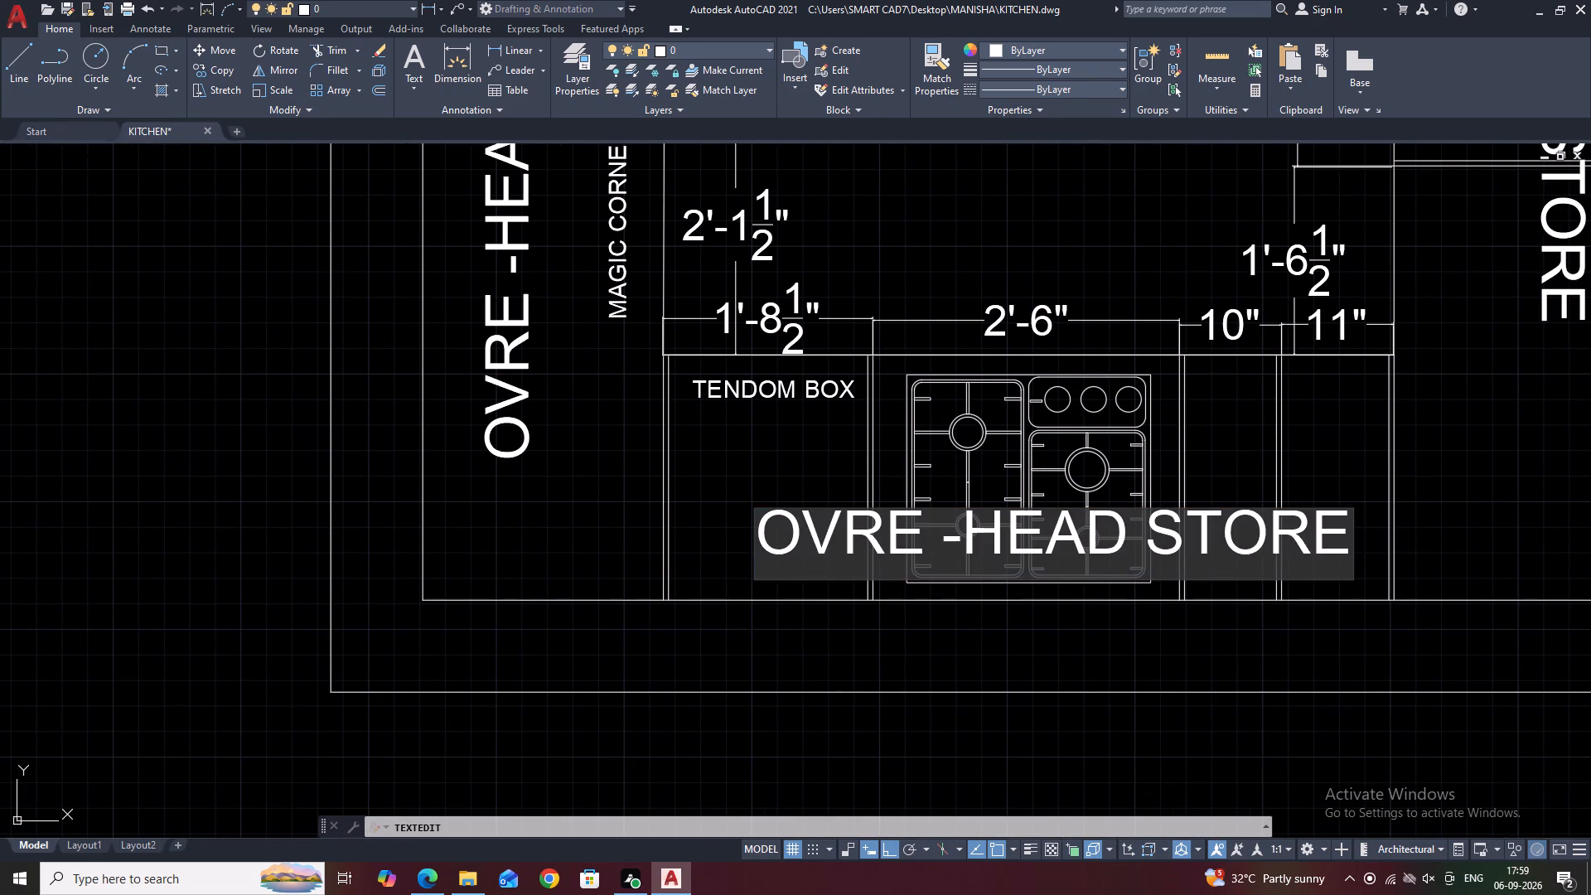
click(891, 524)
click(921, 525)
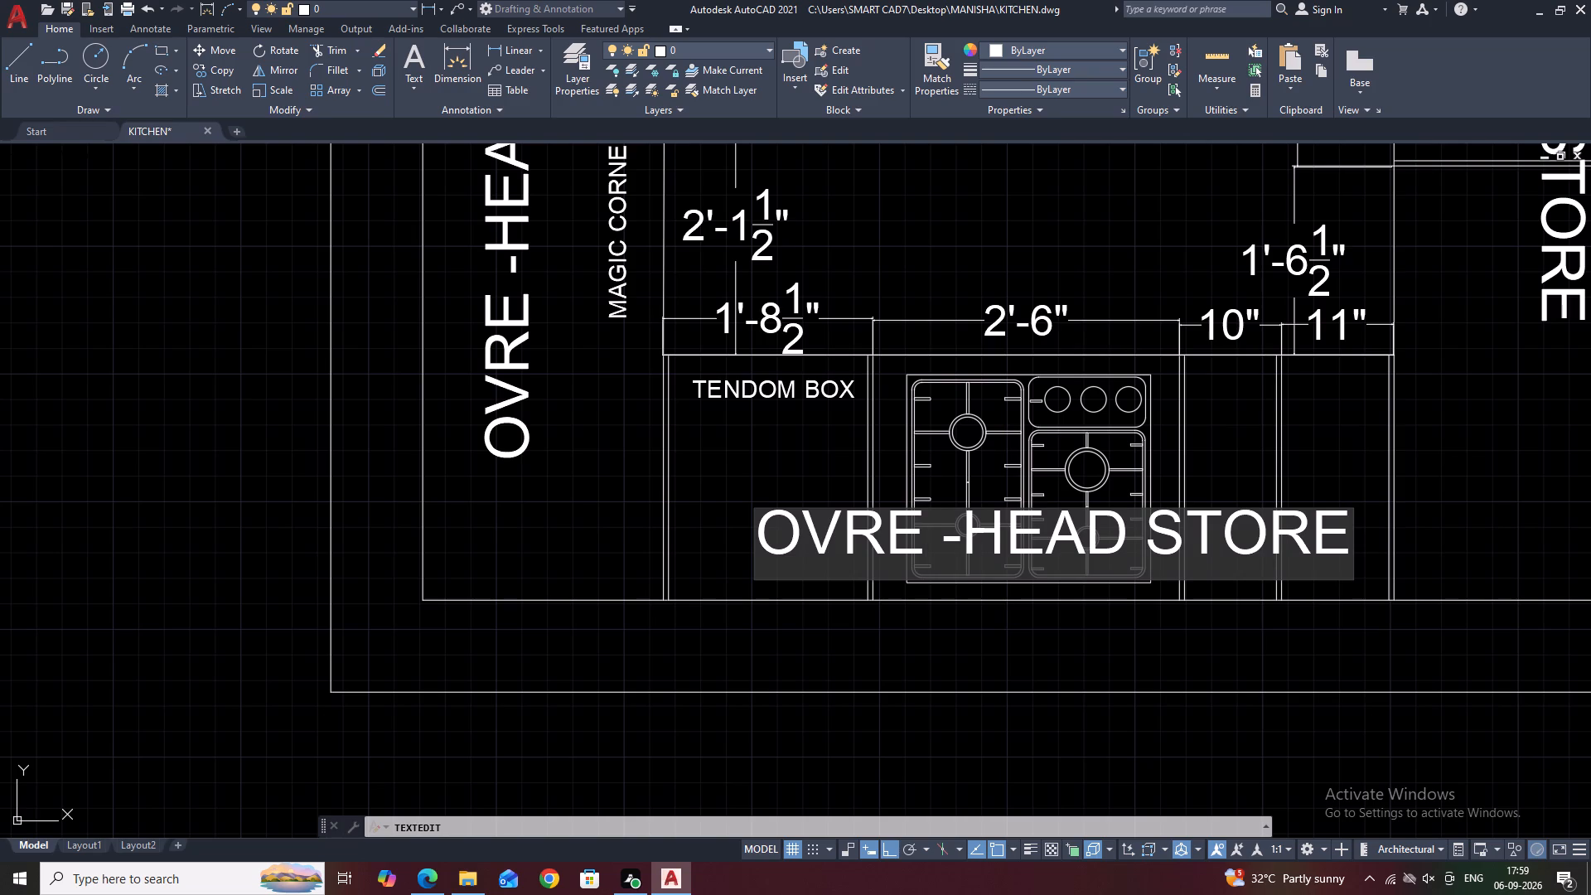
key(BackSpace)
key(BackSpace)
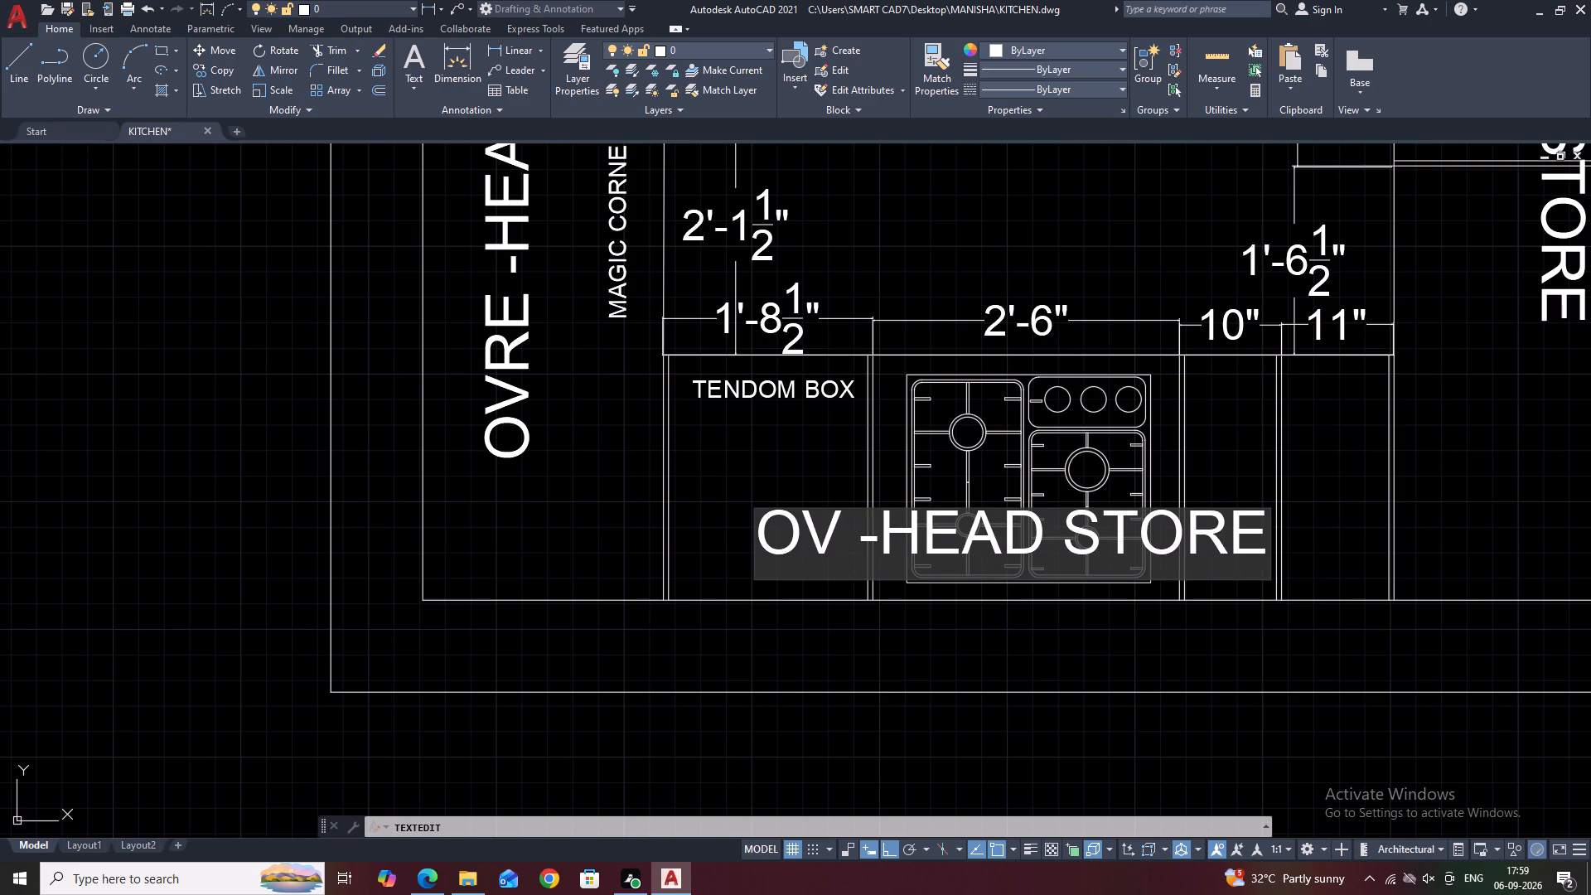
text(ER)
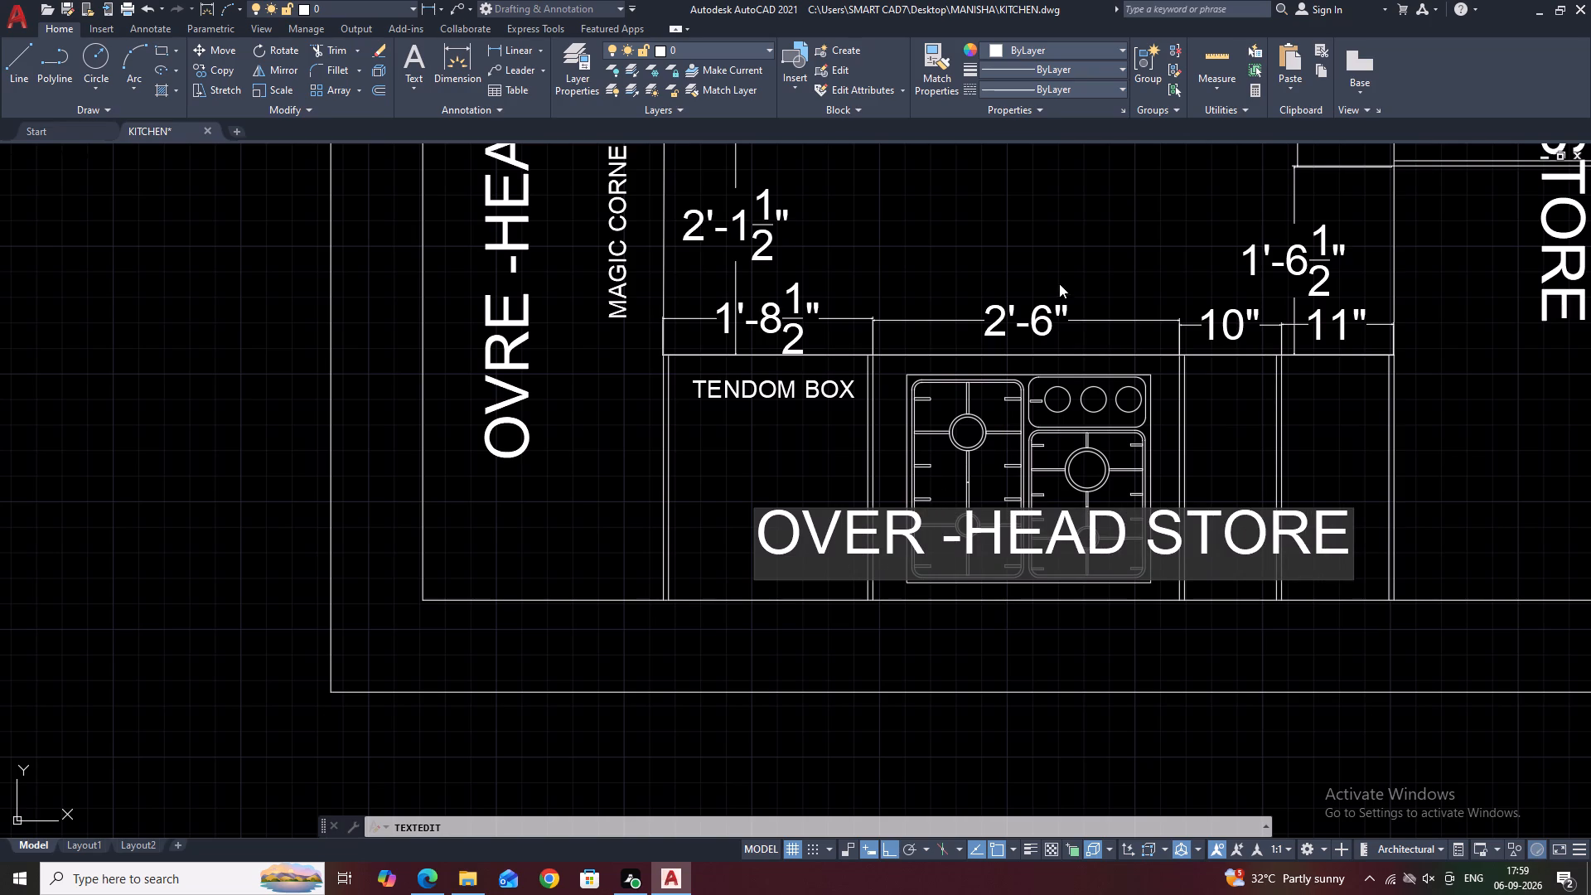
click(1052, 284)
Correct the vertical label on the left counter to OVER -HEAD STORE.
scroll(1047, 292, down, 2)
middle_drag(825, 299, 855, 369)
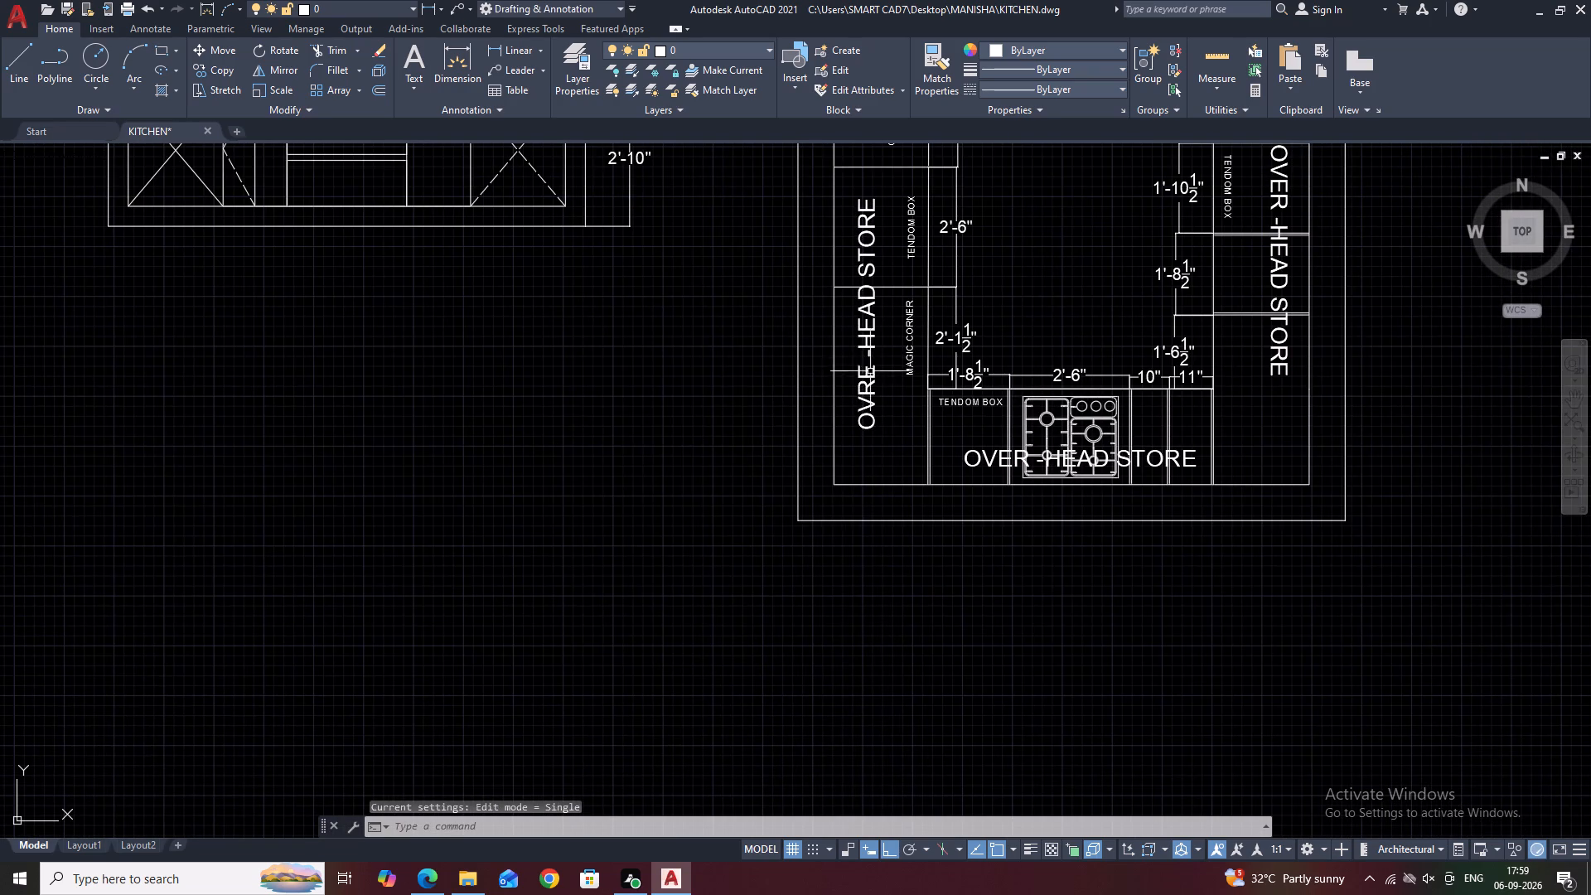
double_click(870, 373)
click(870, 368)
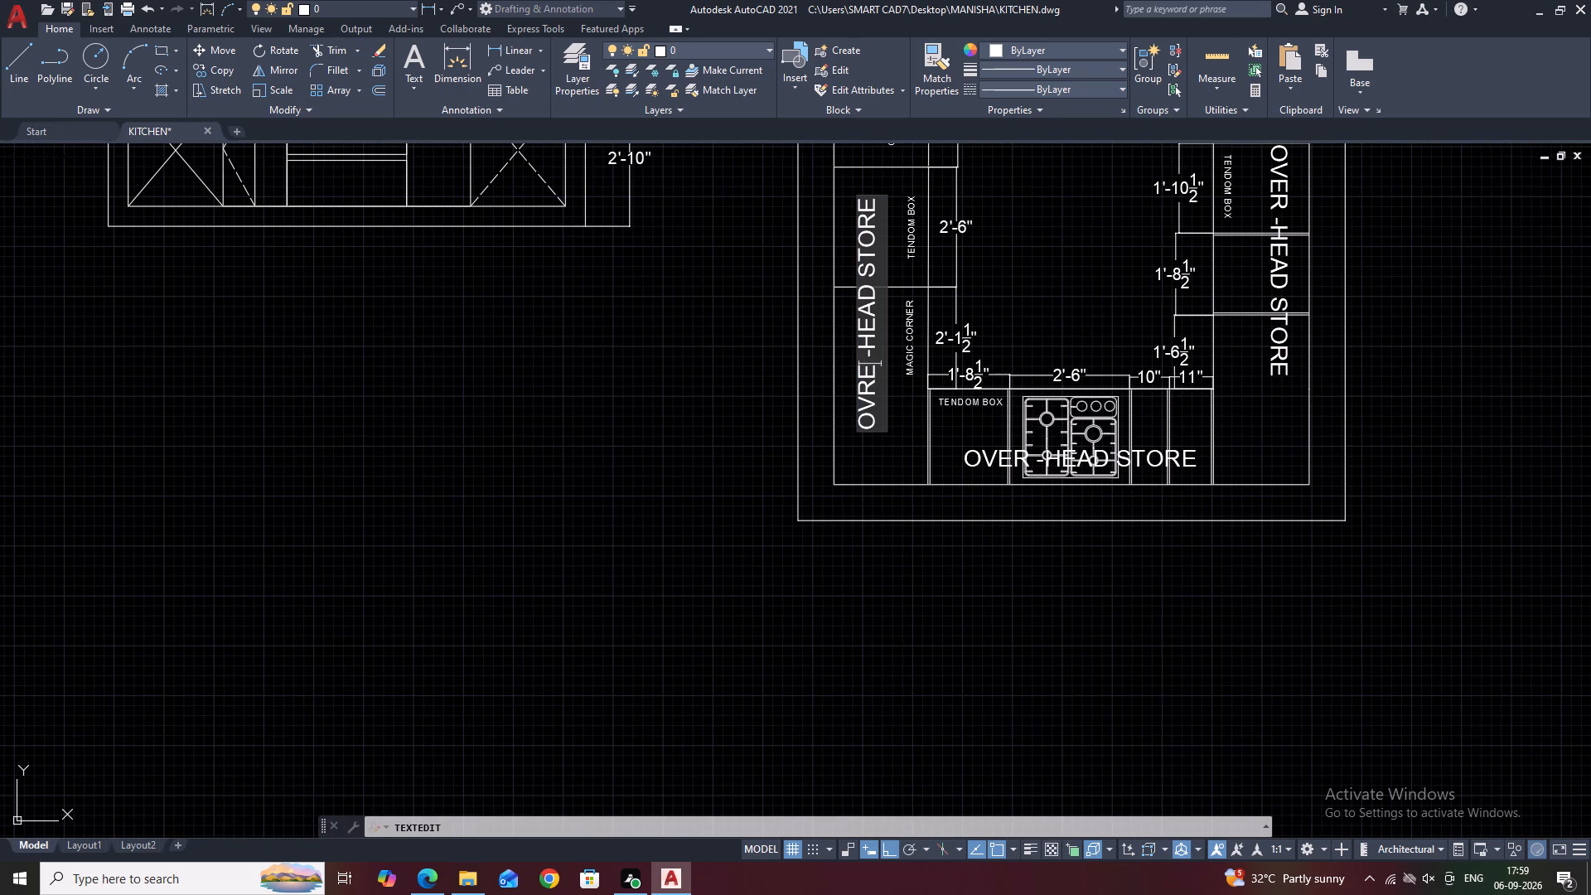
key(BackSpace)
key(BackSpace)
text(ER)
click(1034, 343)
Review the counter plan alongside the other kitchen drawings, checking the unit labels.
scroll(1045, 266, down, 2)
middle_drag(1107, 278, 1114, 399)
middle_drag(1146, 291, 1144, 368)
middle_drag(1171, 376, 1108, 369)
scroll(1063, 386, down, 2)
middle_drag(1143, 430, 1105, 382)
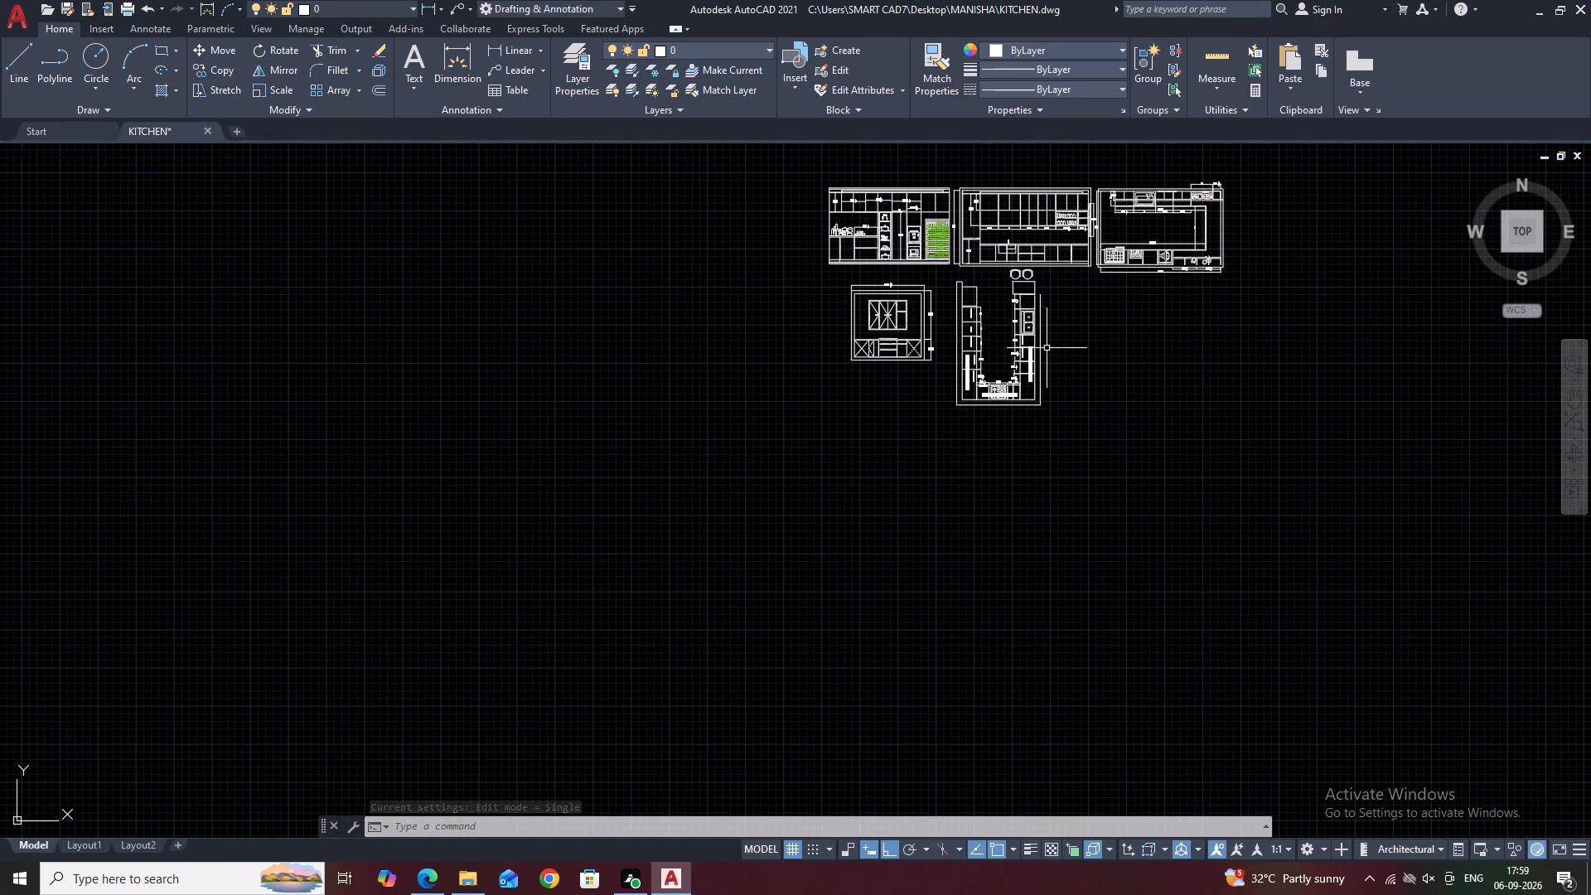
middle_drag(1053, 371, 1054, 388)
scroll(993, 283, up, 1)
middle_drag(1076, 347, 1081, 360)
scroll(1020, 351, up, 2)
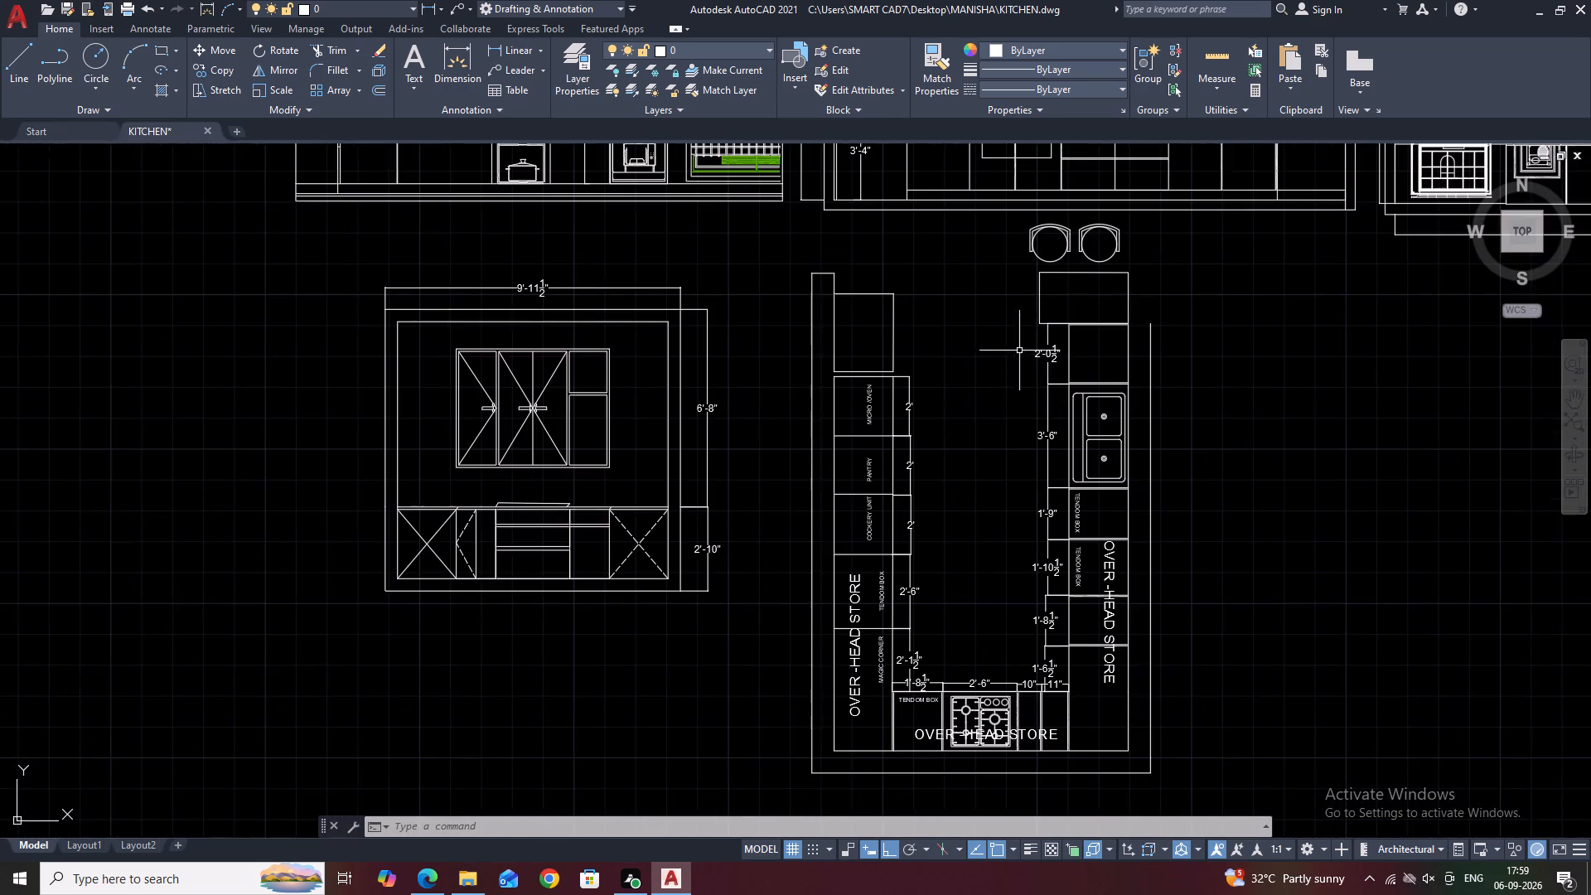
middle_click(1107, 357)
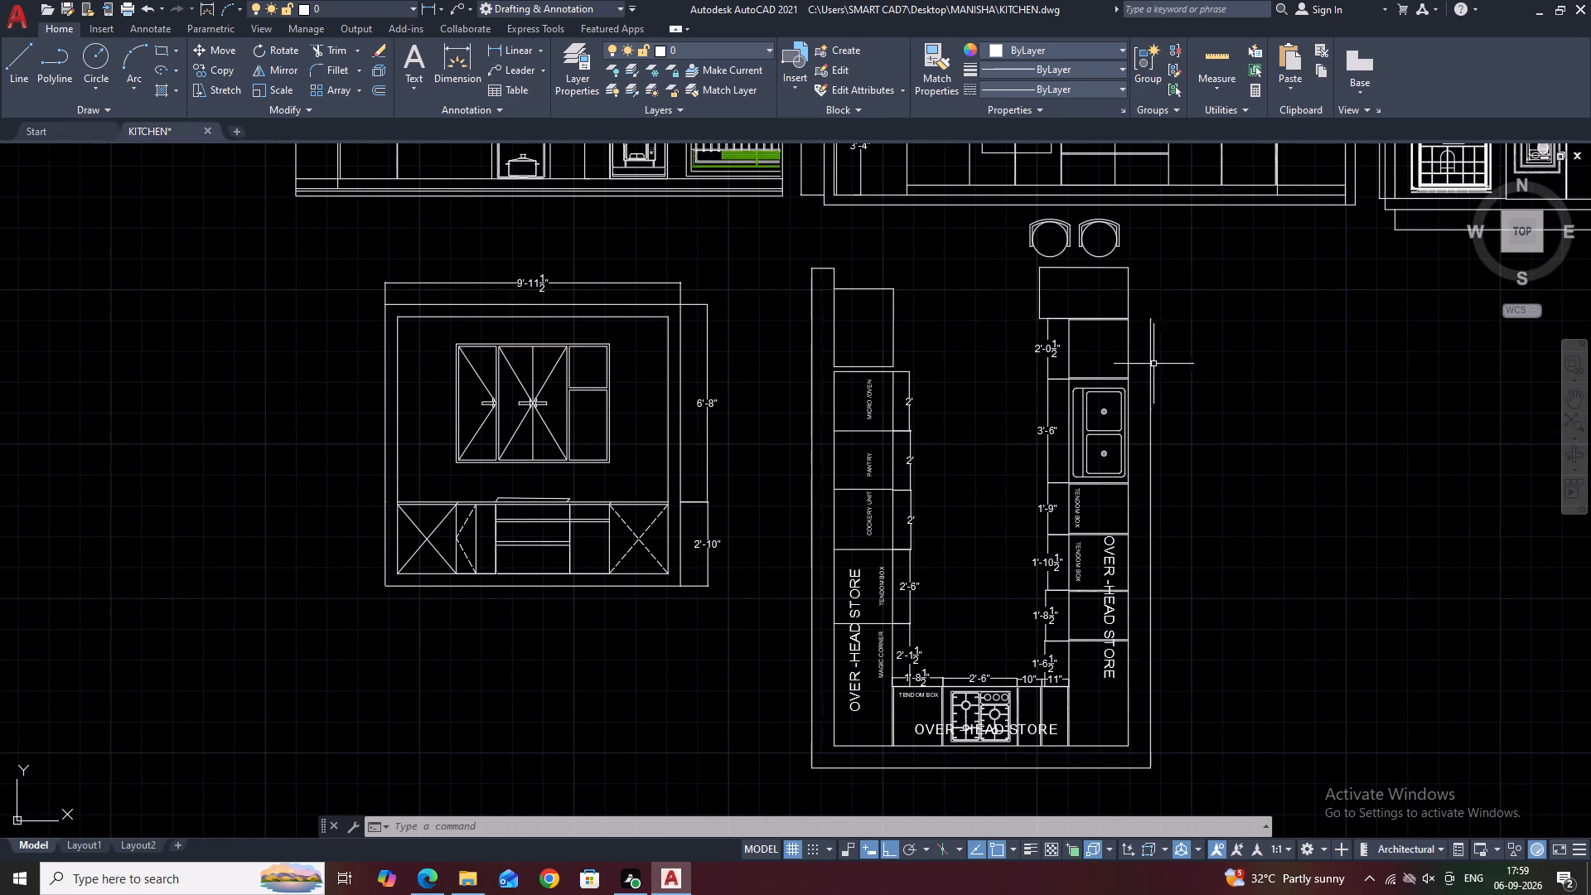
middle_drag(1032, 423, 1074, 426)
scroll(939, 452, up, 3)
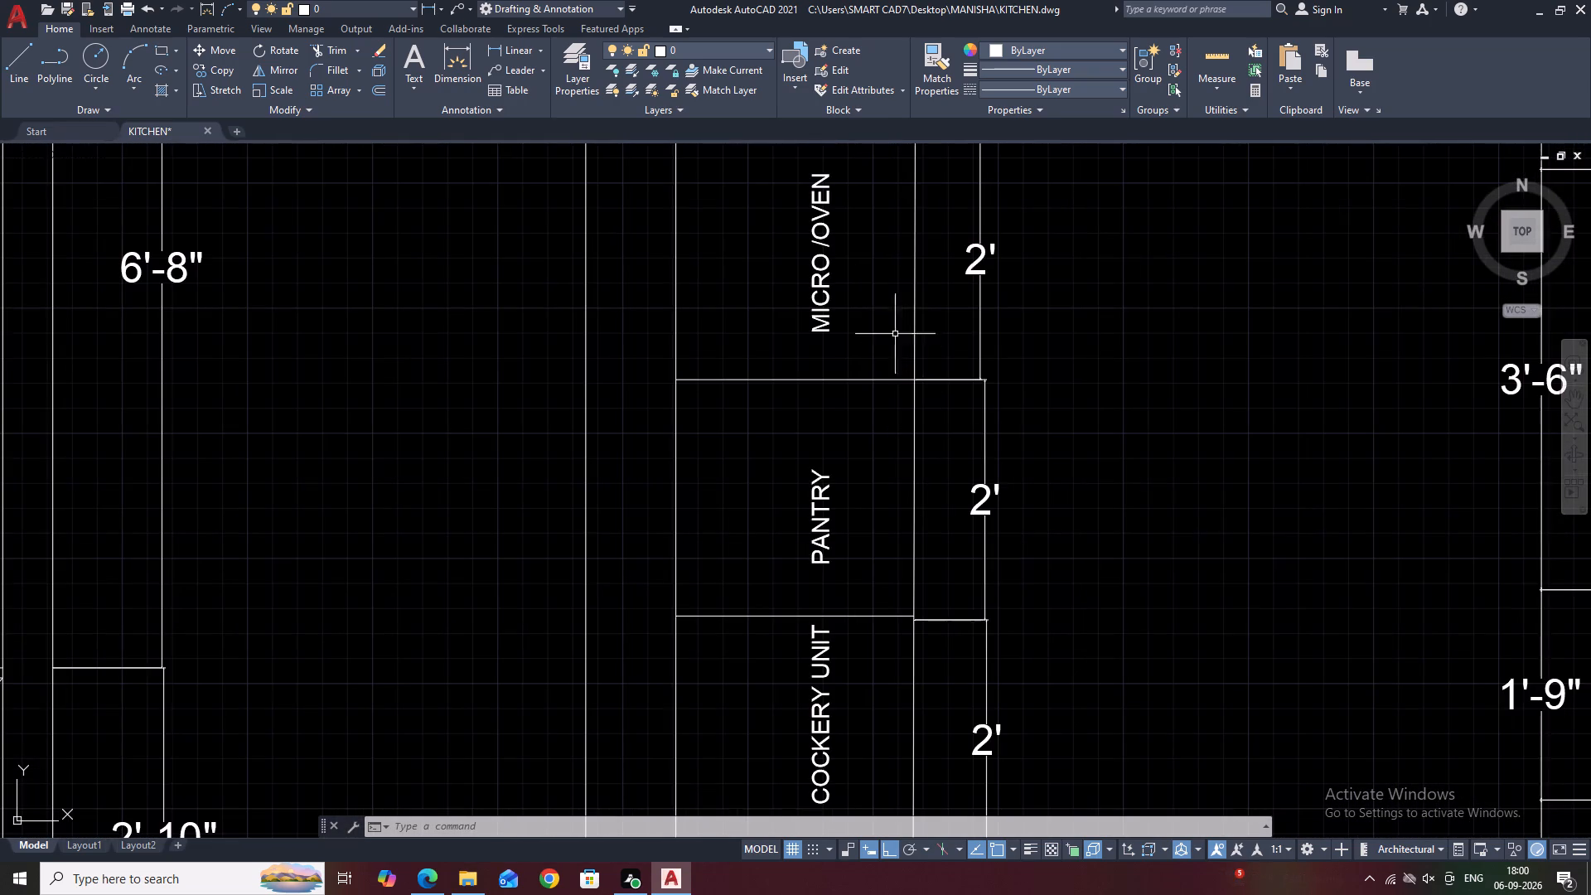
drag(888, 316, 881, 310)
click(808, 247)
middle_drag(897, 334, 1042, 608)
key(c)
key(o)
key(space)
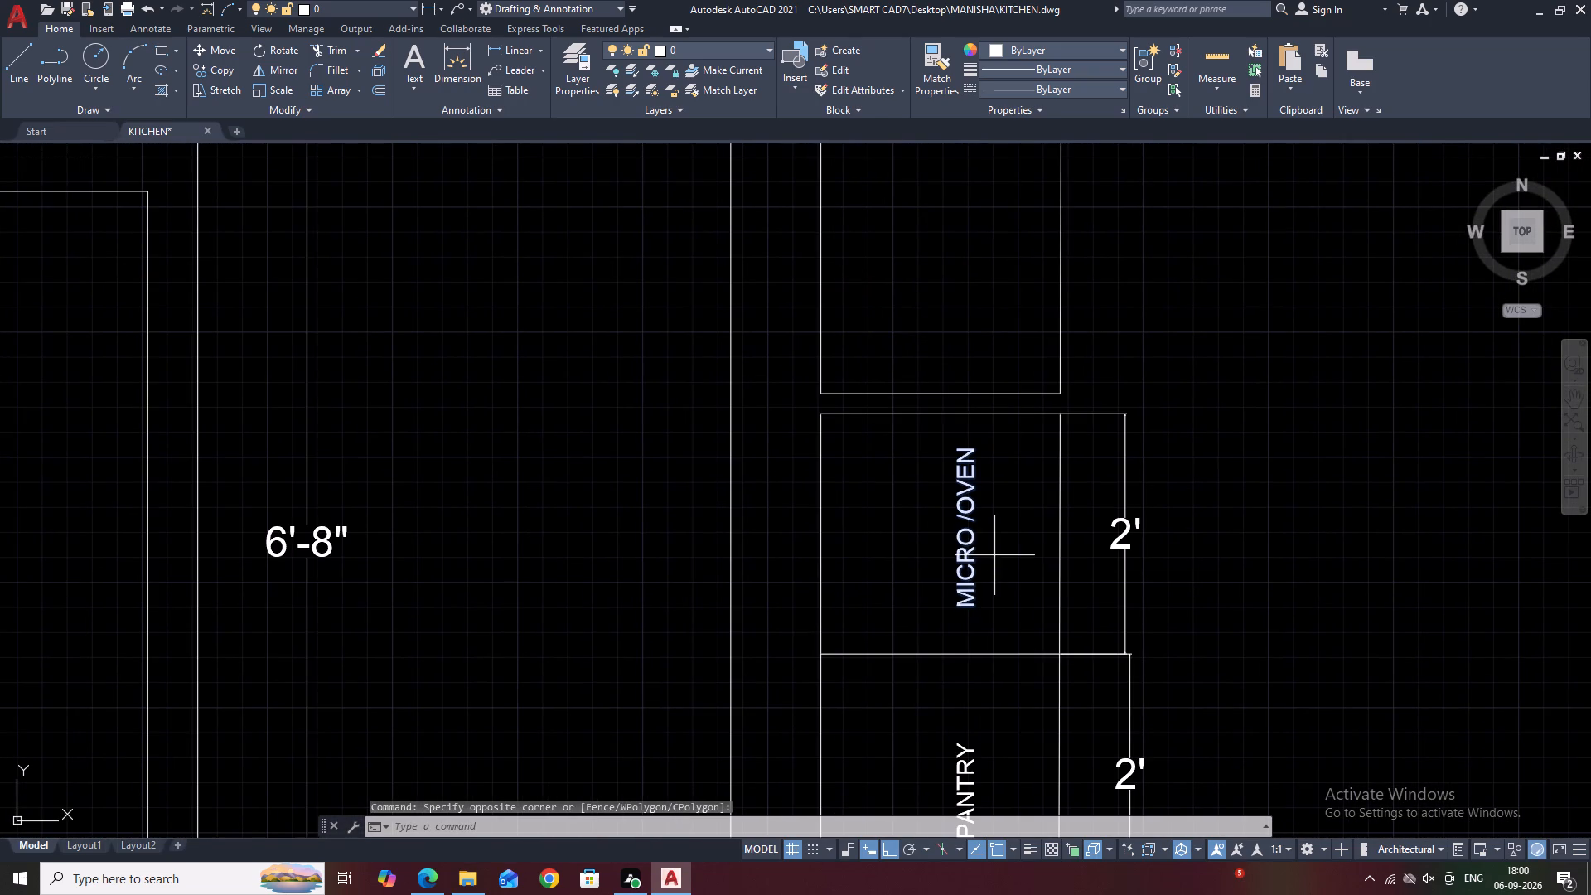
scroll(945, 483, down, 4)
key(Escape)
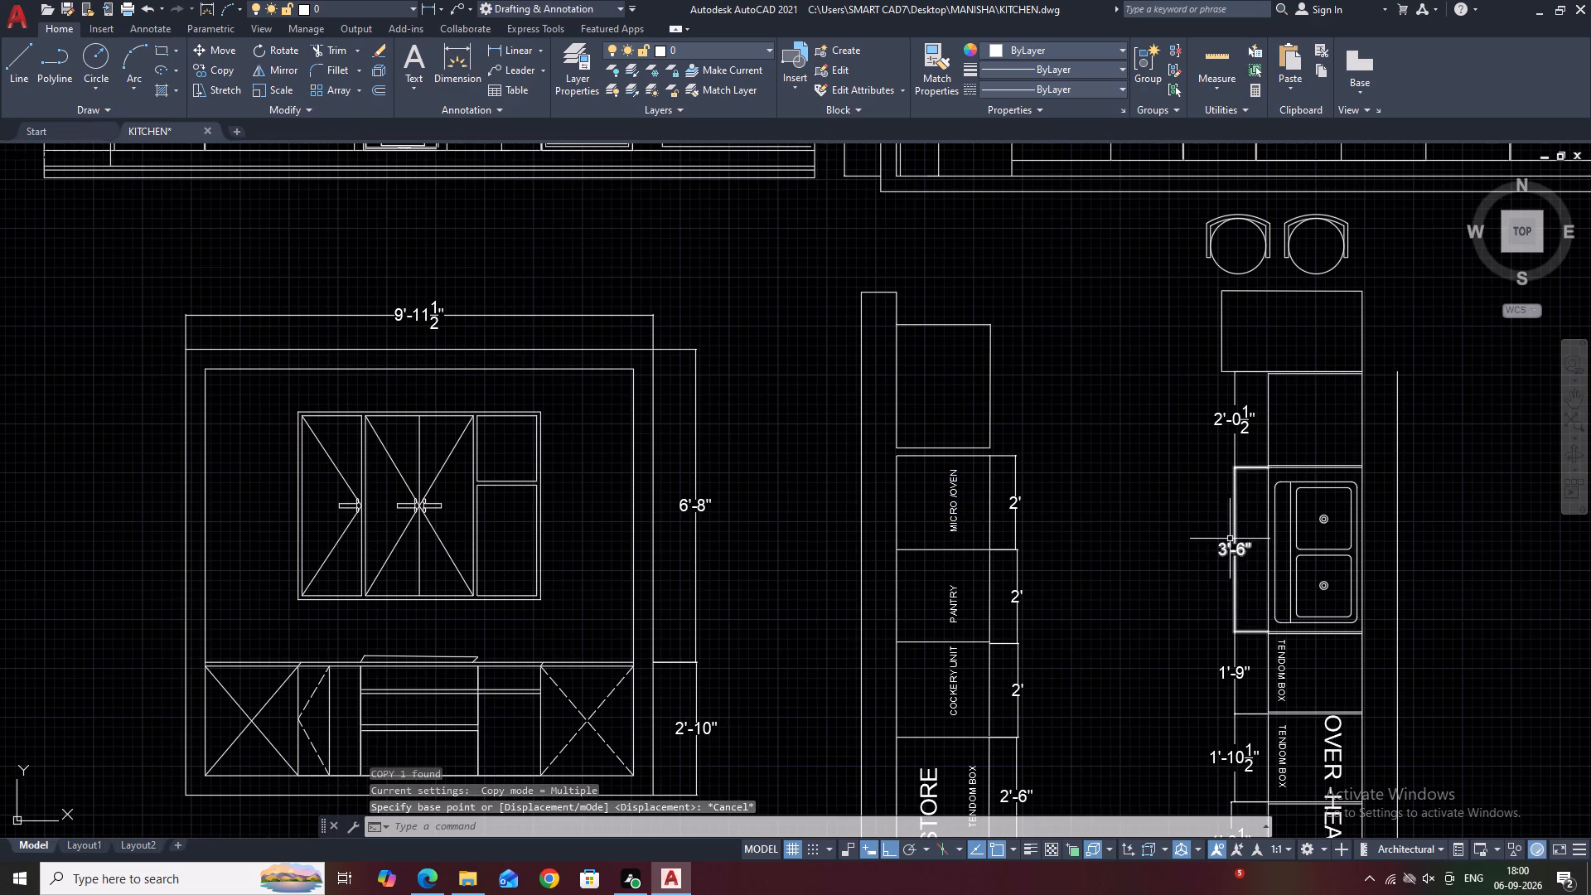
Copy the TENDOM BOX label from the 1'-9" unit straight up into the 2'-0 1/2" unit above the sink.
middle_click(1173, 520)
middle_drag(1205, 550, 1173, 520)
scroll(1228, 616, up, 1)
click(1269, 658)
click(1250, 614)
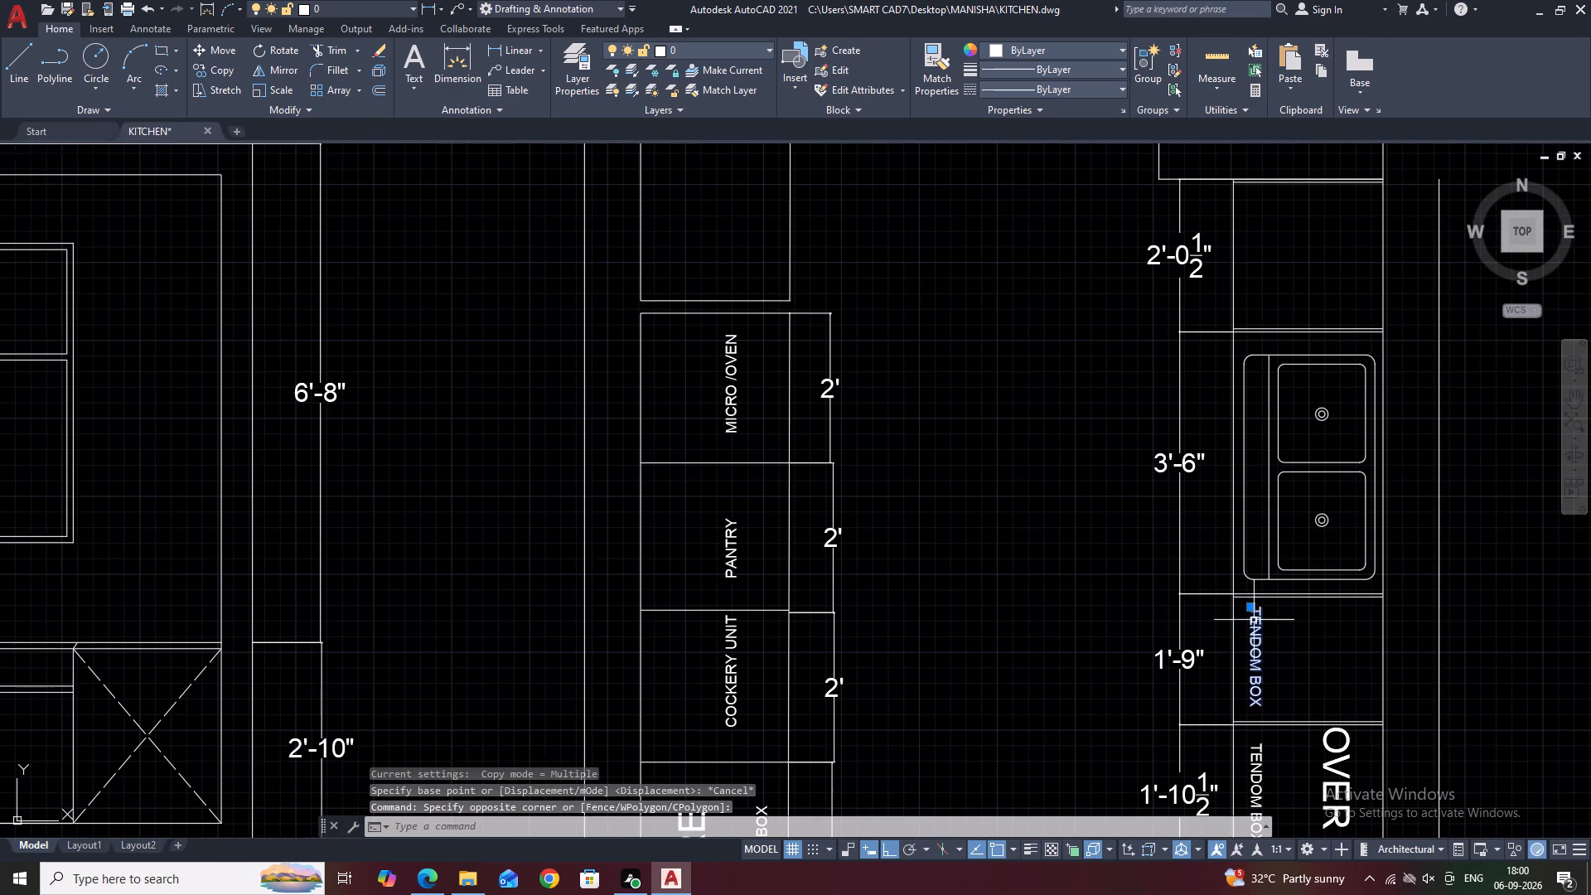
middle_drag(1305, 653, 1224, 665)
key(c)
key(o)
key(space)
drag(1196, 669, 1193, 658)
click(1184, 249)
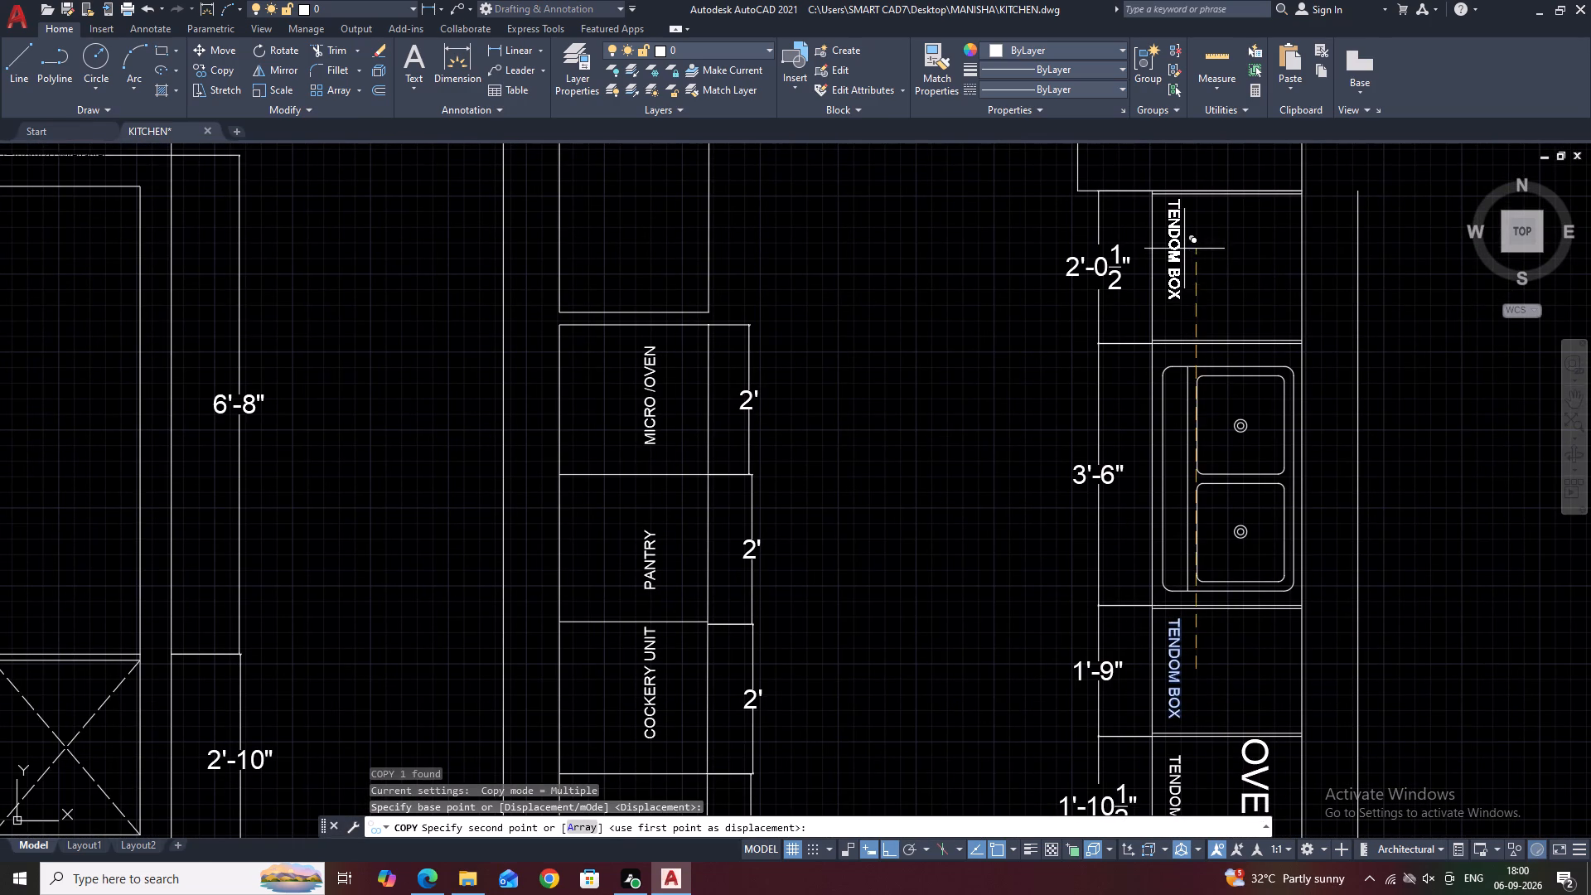
key(Escape)
Change the copied label in the 2'-0 1/2" unit to SHUTTER.
middle_drag(1186, 244, 1187, 334)
double_click(1179, 323)
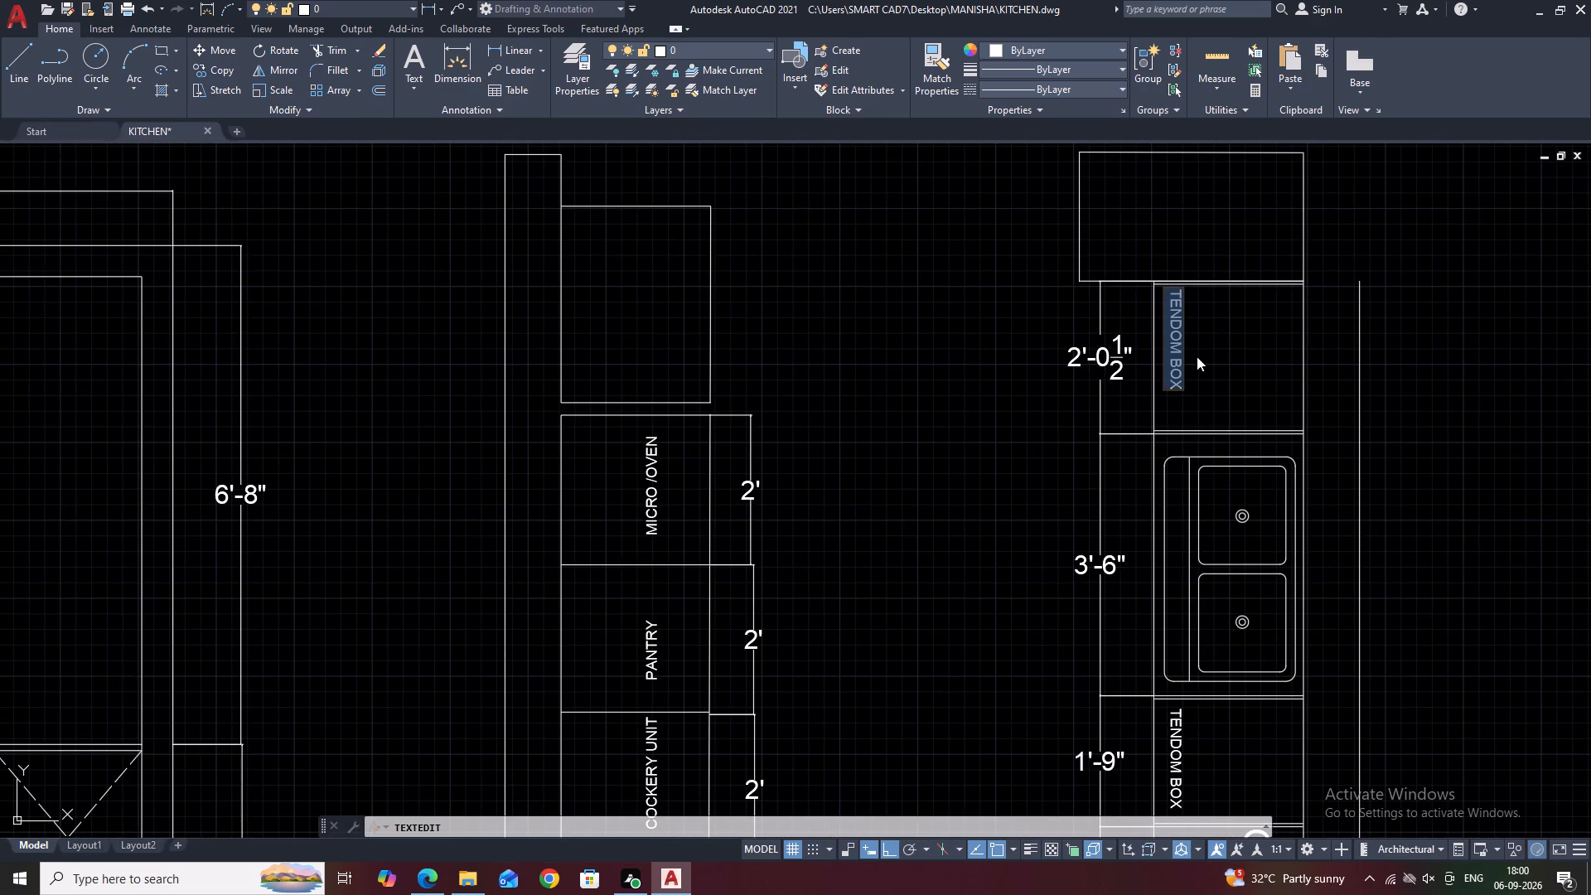
text(DHU)
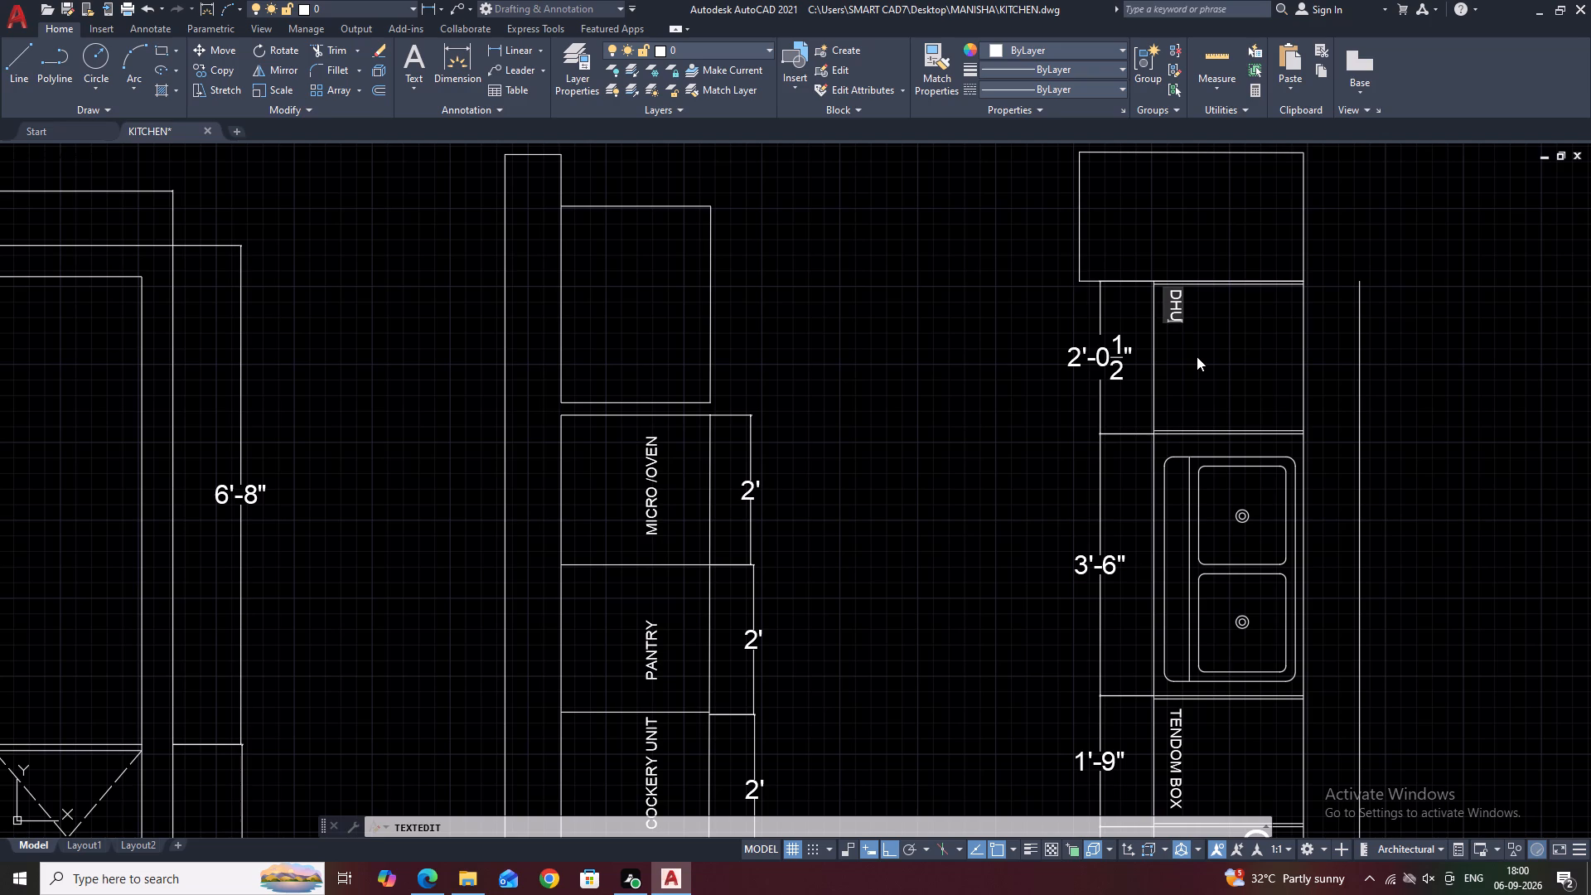
key(BackSpace)
key(BackSpace)
key(BackSpace)
text(SHUTTER)
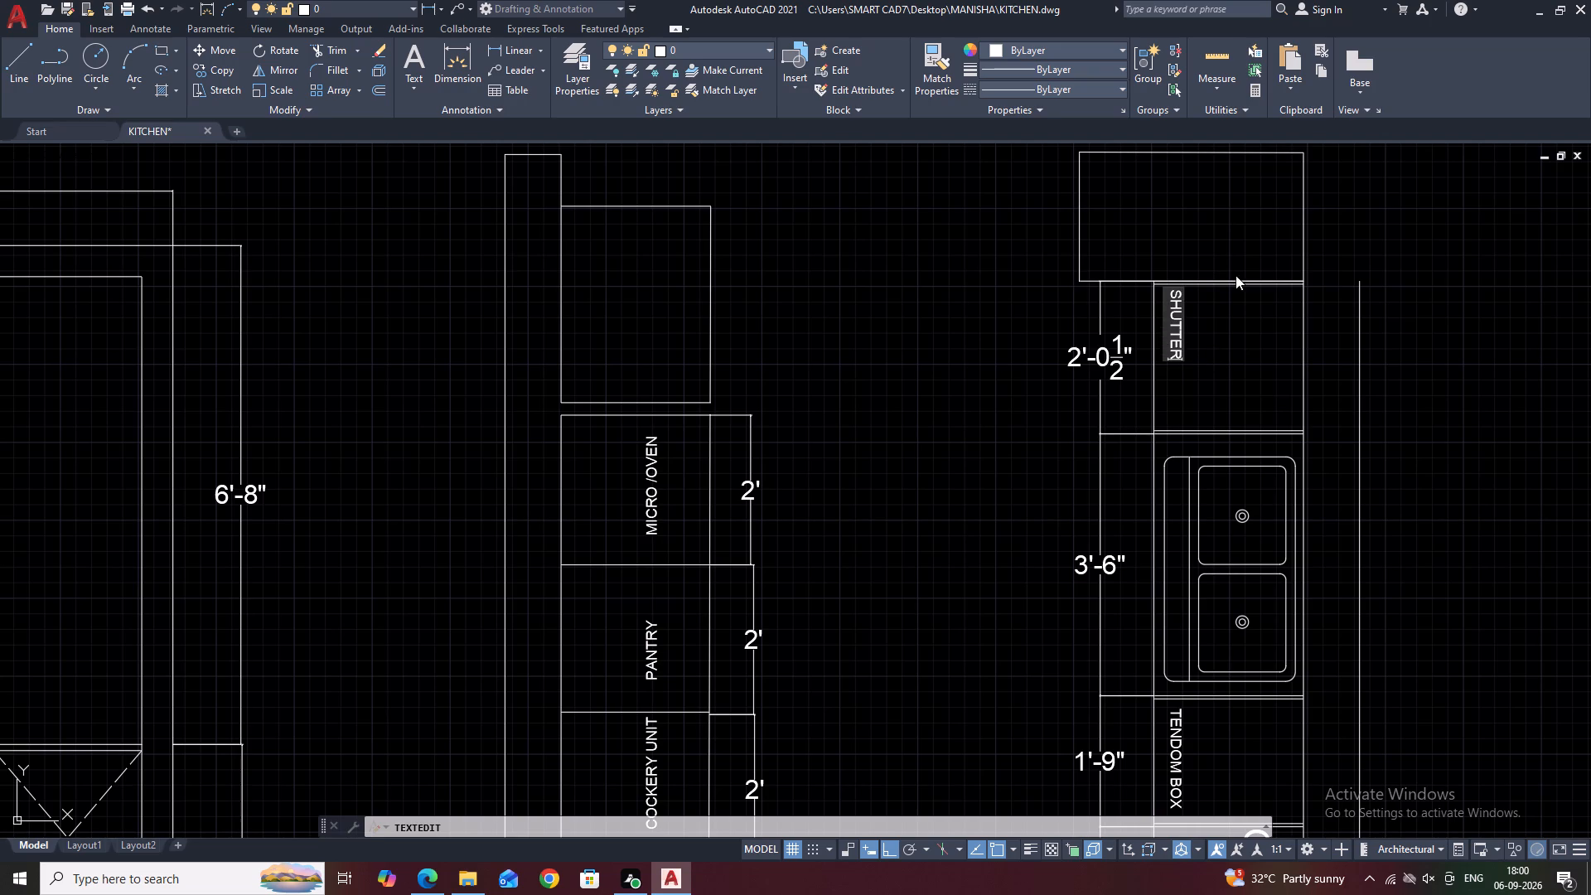
click(1258, 372)
scroll(1109, 321, down, 1)
middle_drag(1371, 396, 1300, 317)
key(Escape)
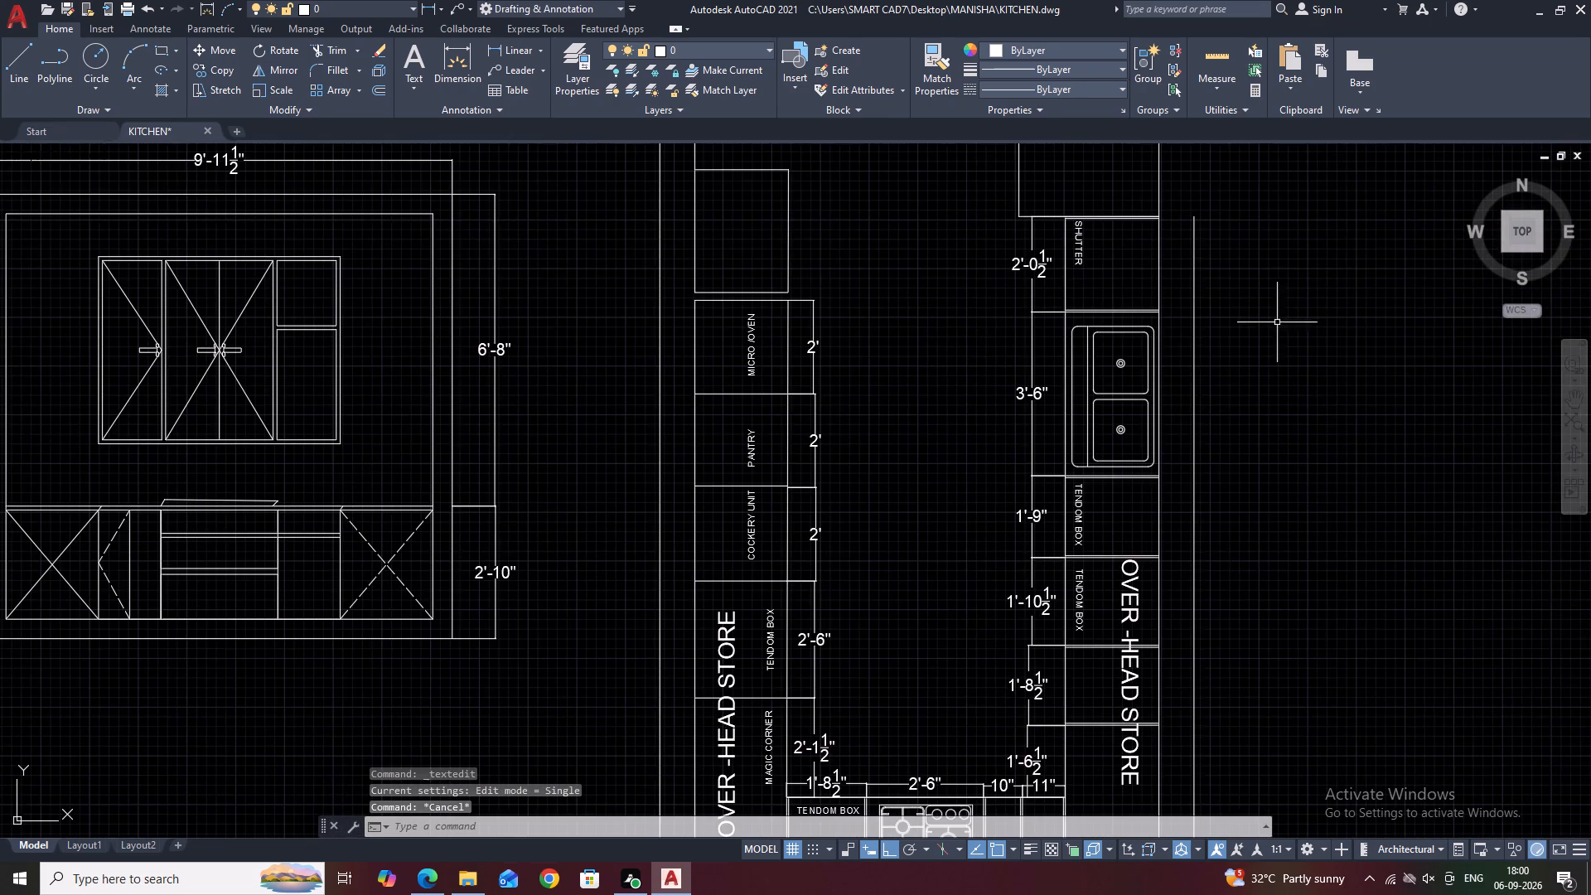
Examine the bottom counter and the lower units of both side counters for missing labels.
middle_drag(1120, 264, 1155, 342)
middle_drag(1243, 416, 1212, 327)
scroll(1192, 298, down, 1)
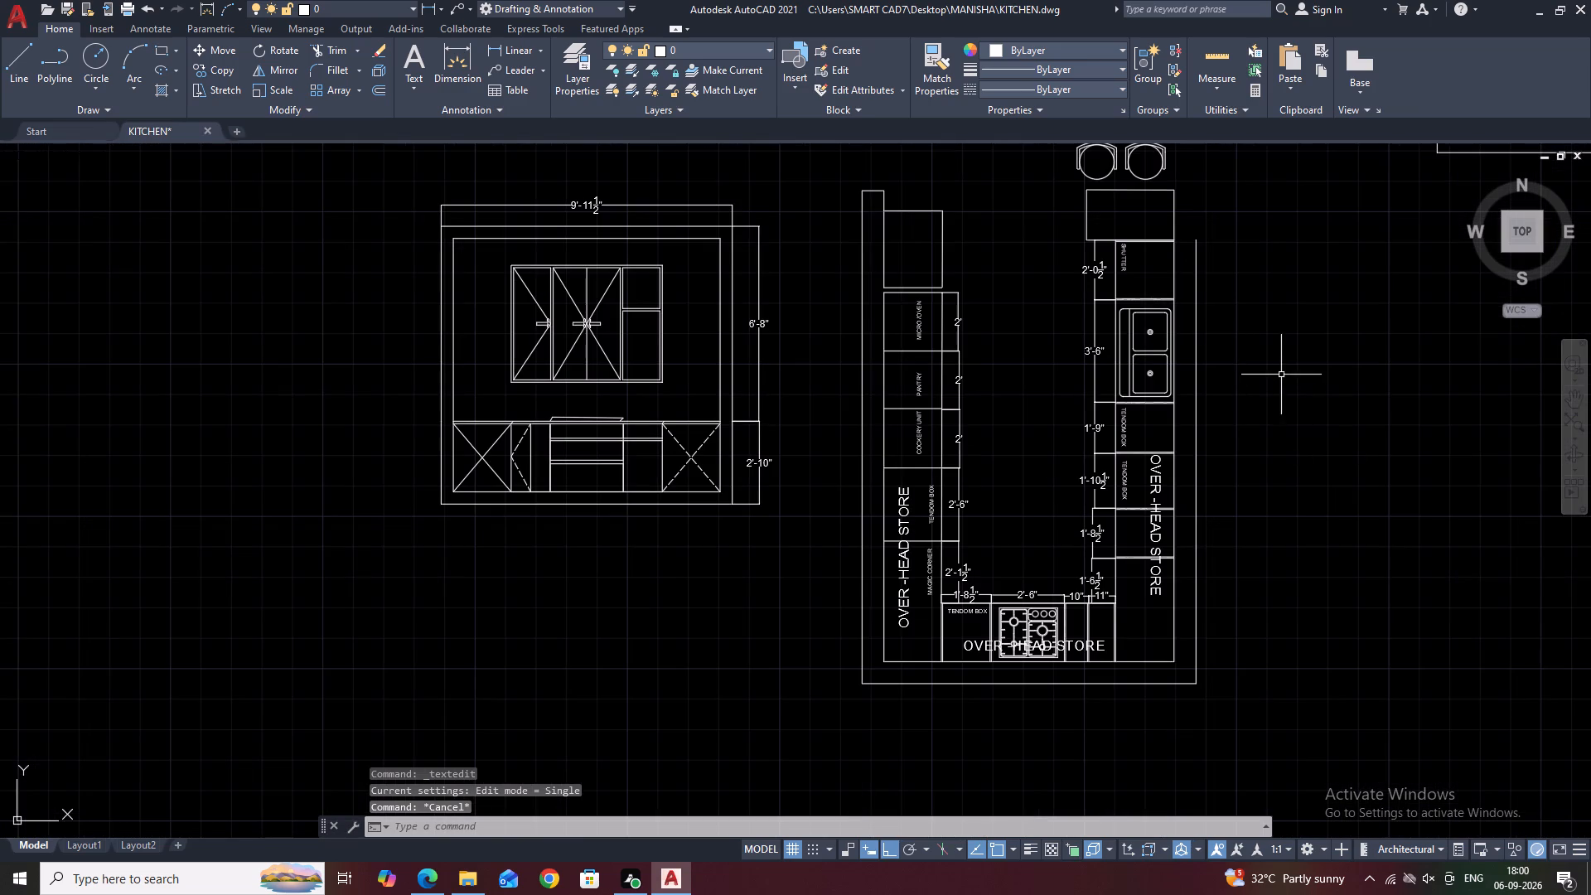
scroll(1083, 622, up, 1)
middle_drag(1086, 618, 1084, 543)
scroll(897, 470, up, 2)
middle_drag(980, 583, 1063, 523)
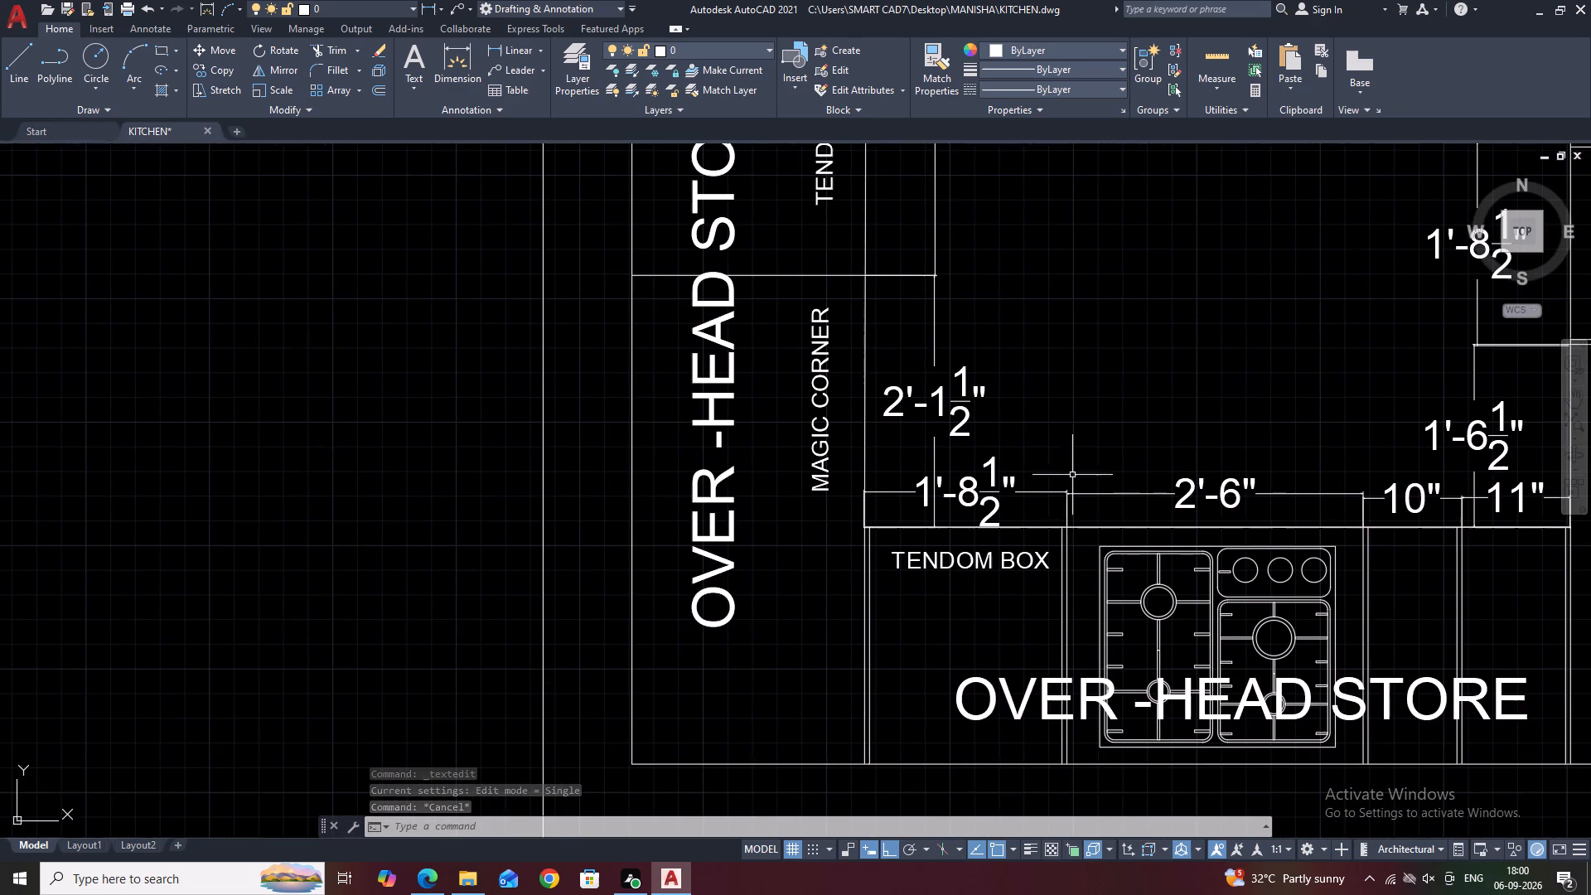
scroll(881, 433, down, 1)
middle_drag(1234, 372, 1091, 404)
scroll(1233, 375, down, 1)
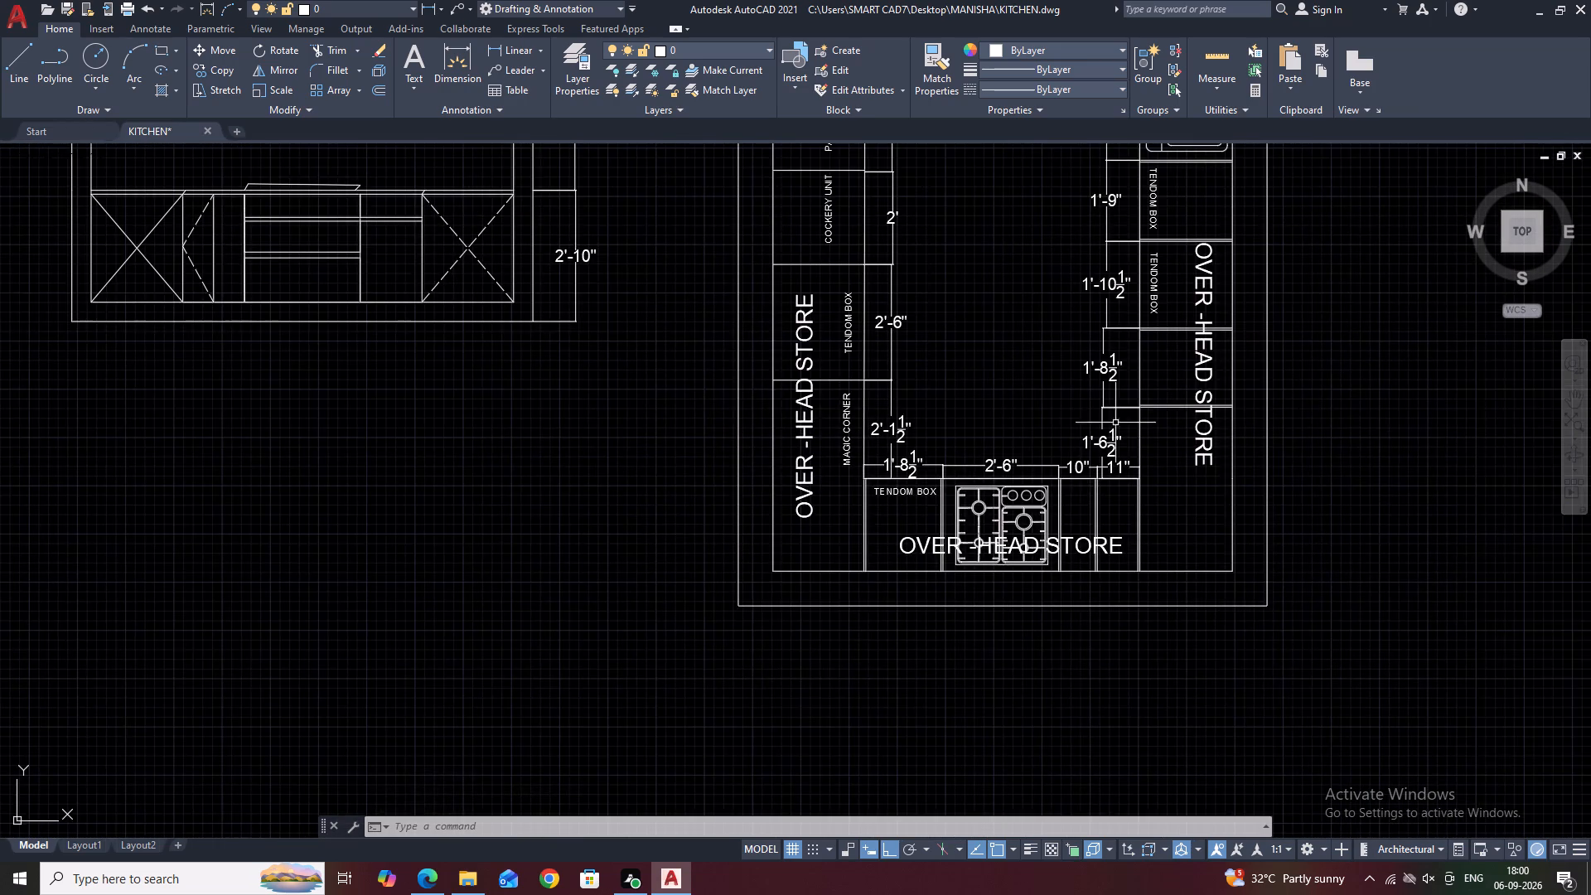
scroll(1202, 404, down, 1)
Copy the SHUTTER label from the 2'-0 1/2" unit down to the start of the right counter's OVER -HEAD STORE label.
middle_drag(1180, 249, 1182, 353)
click(1174, 221)
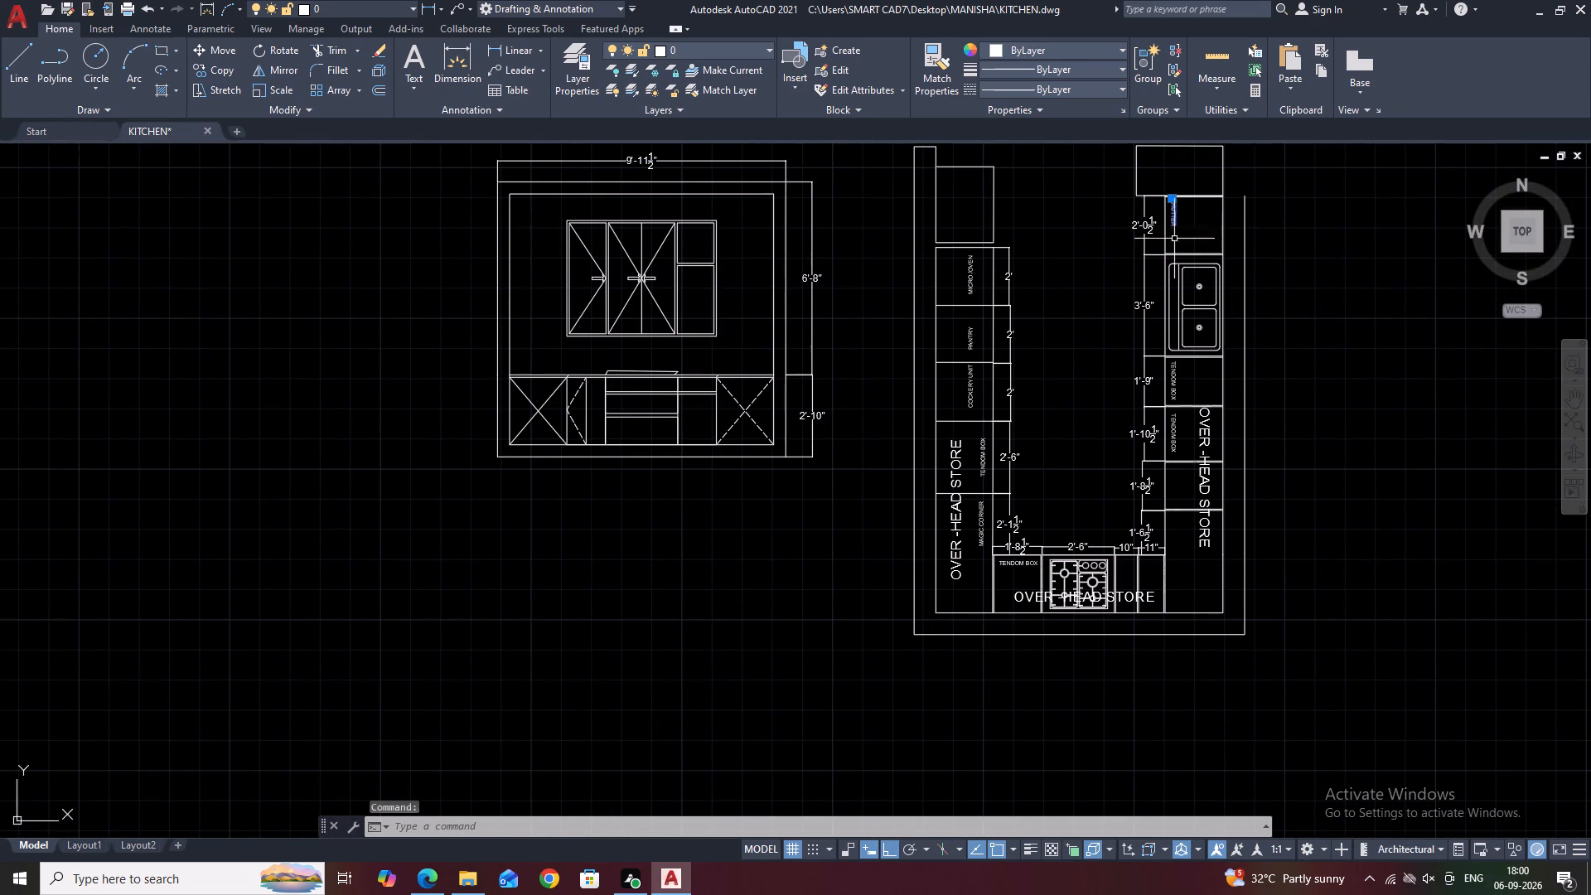
text(CO)
key(space)
drag(1178, 218, 1178, 241)
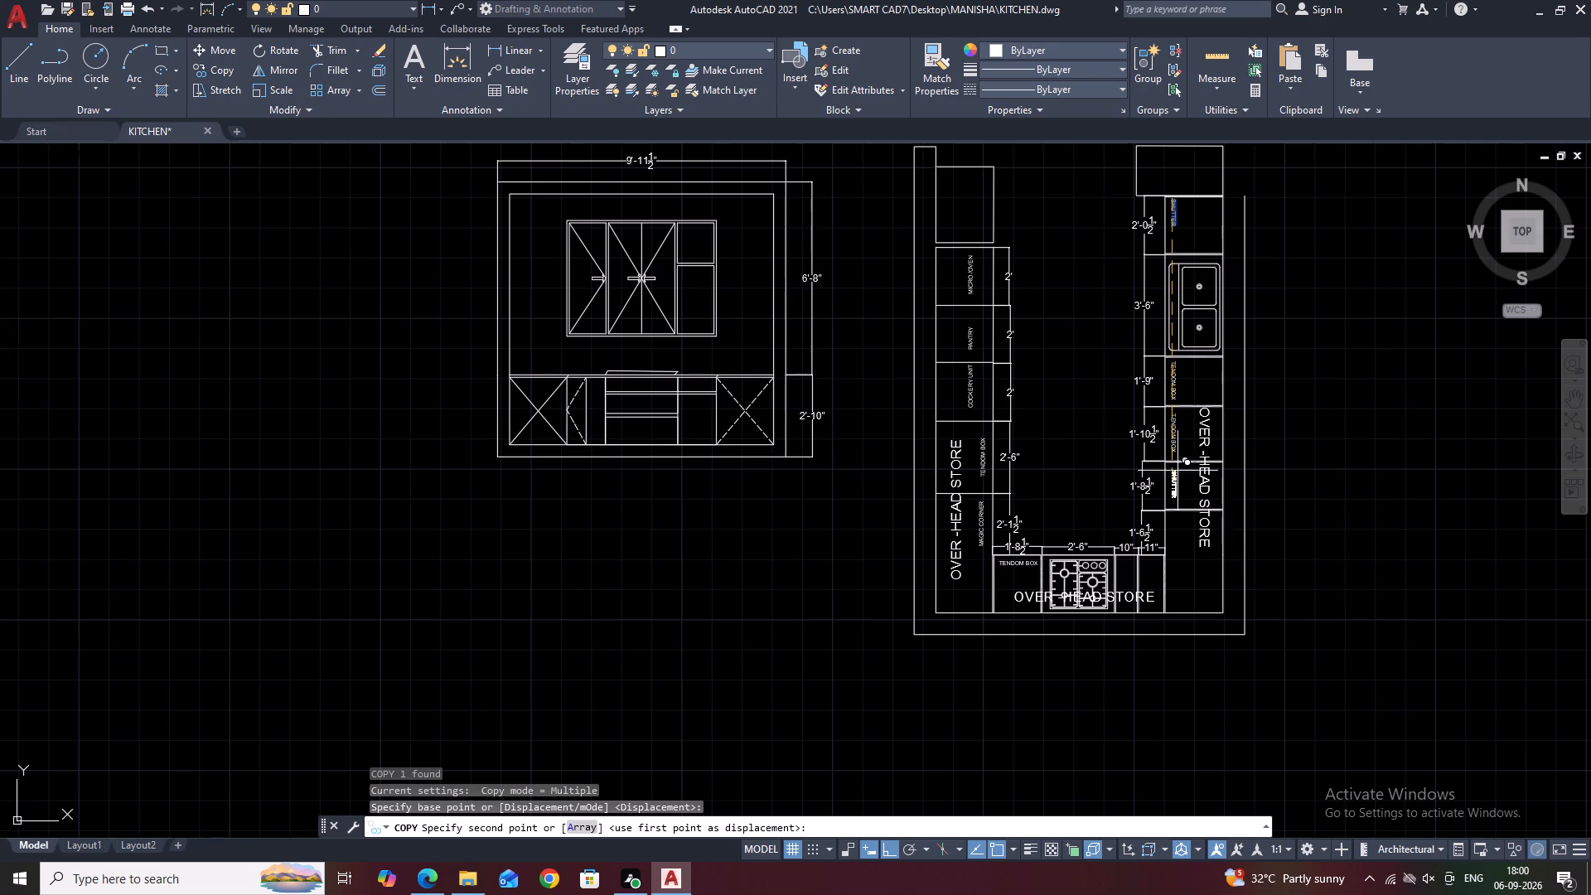
scroll(1192, 493, up, 1)
click(1193, 475)
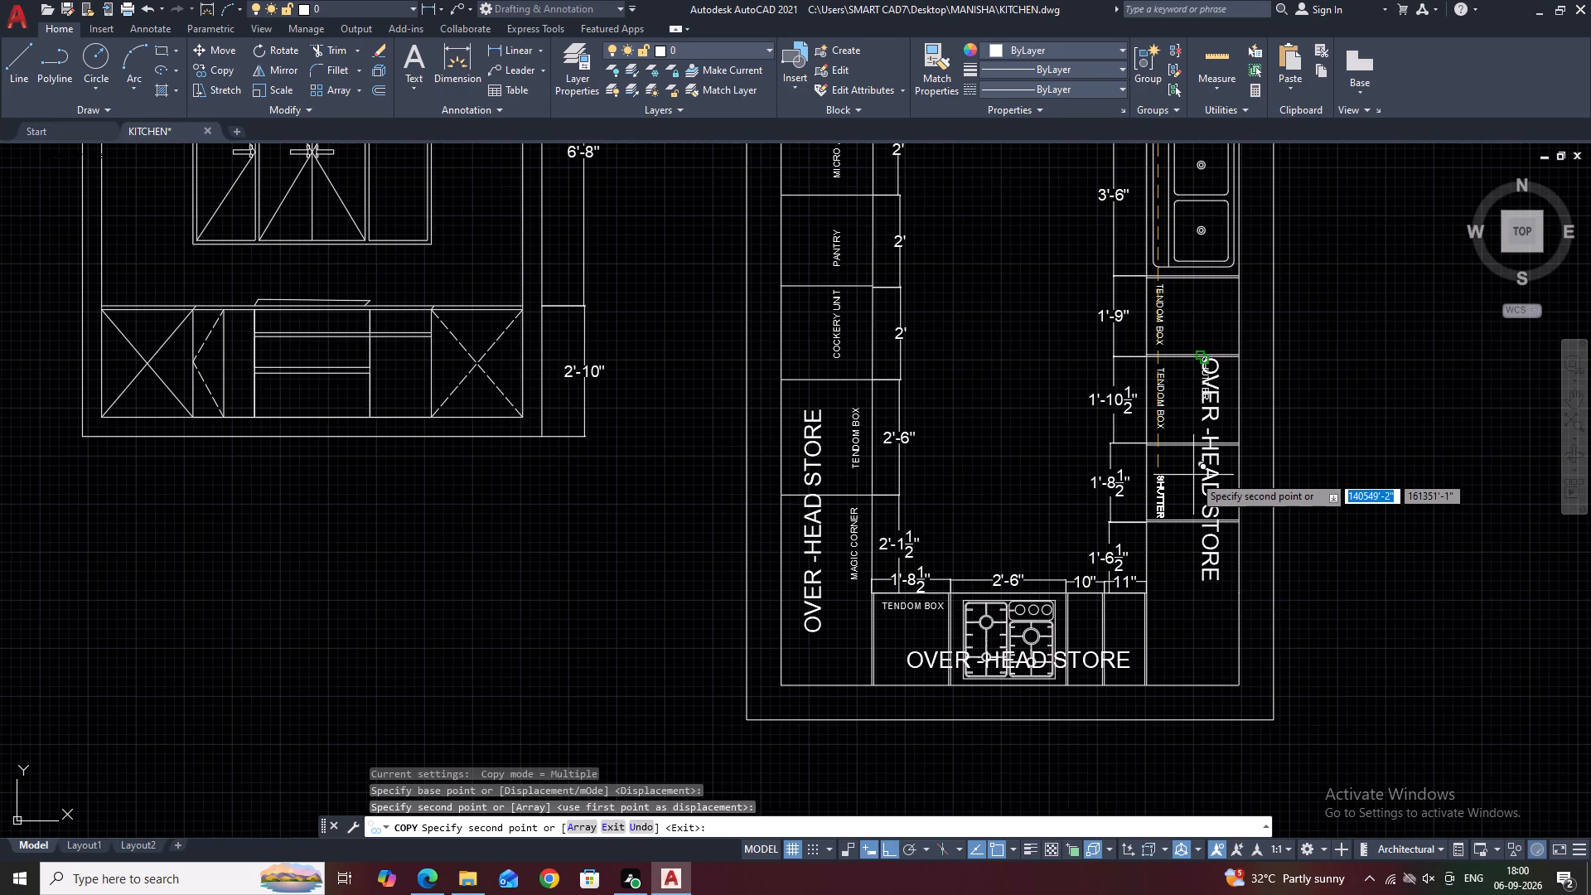
key(Escape)
Move the copied SHUTTER label off the right counter's OVER -HEAD STORE label into the 1'-8 1/2" unit.
scroll(1202, 379, up, 1)
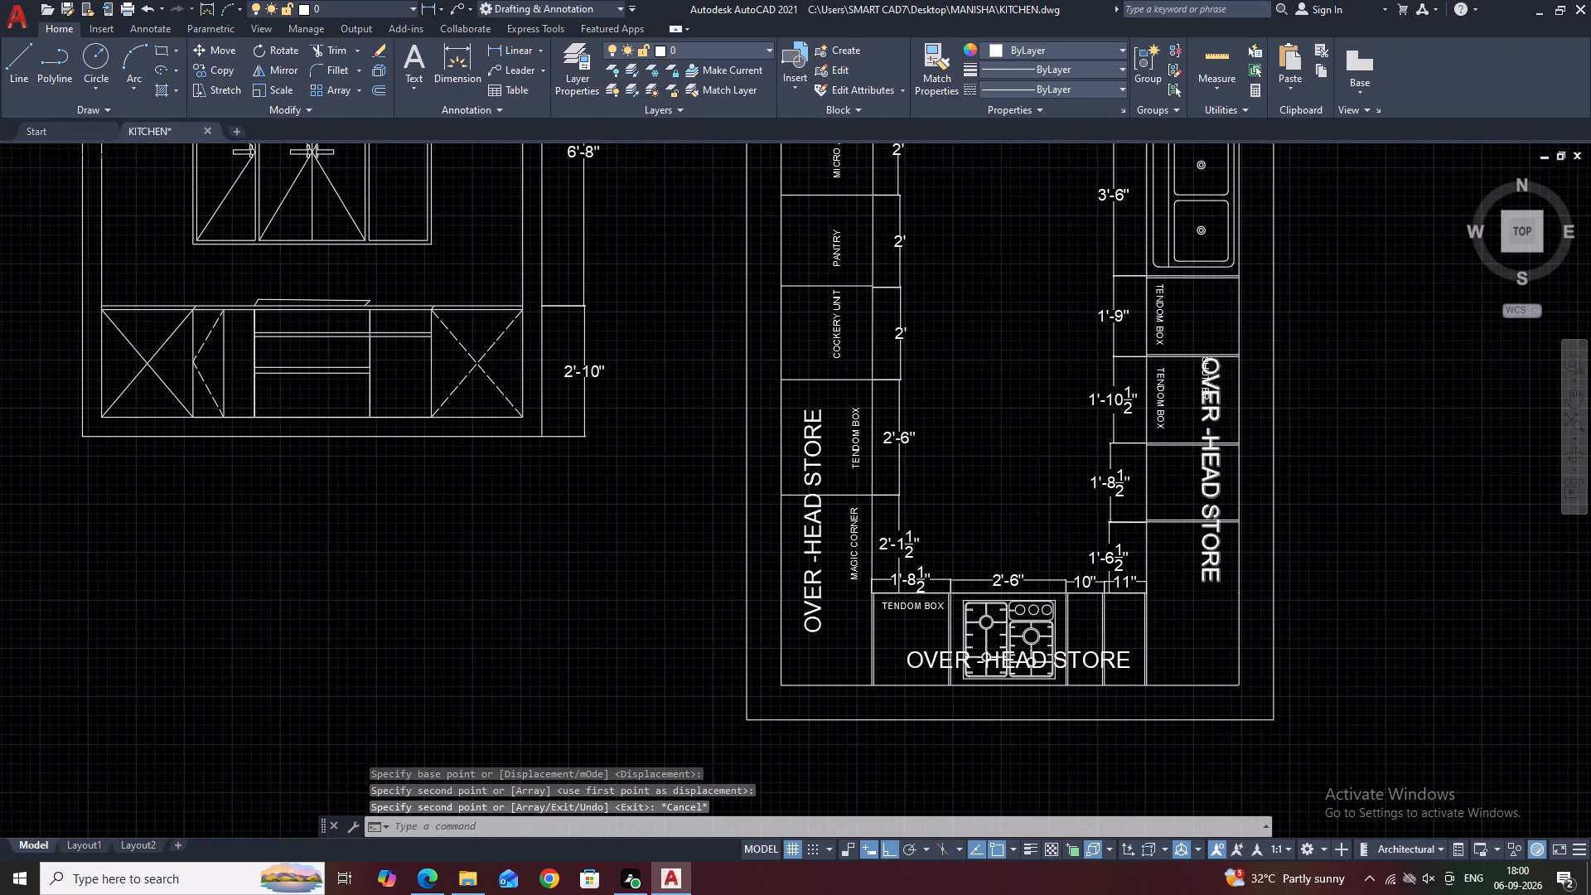
scroll(1202, 379, up, 1)
click(1207, 375)
key(m)
key(space)
click(1192, 424)
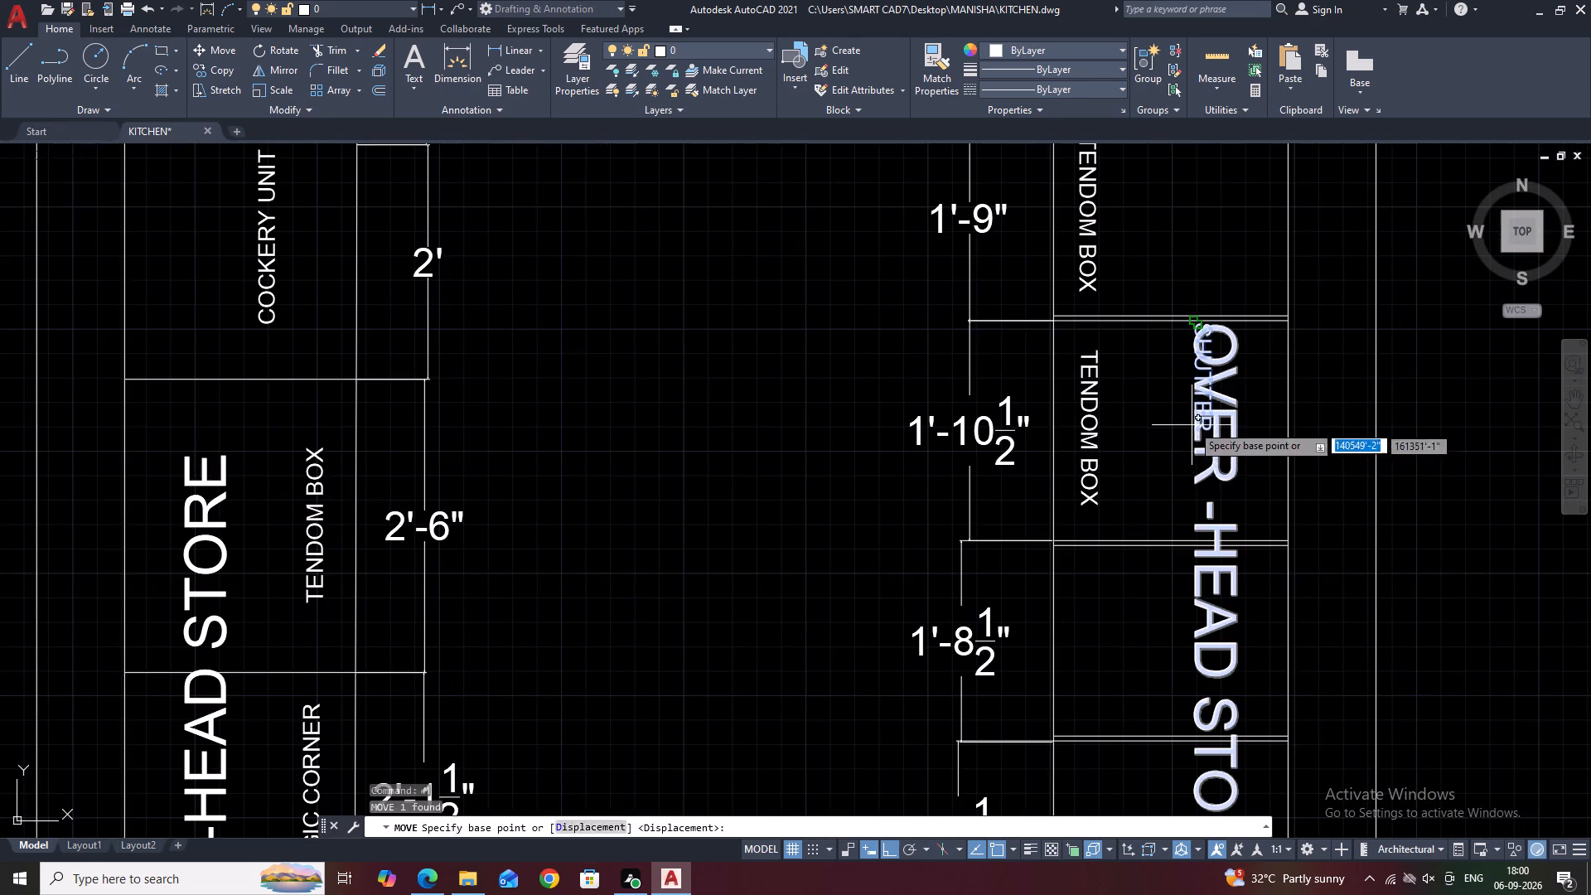
key(F8)
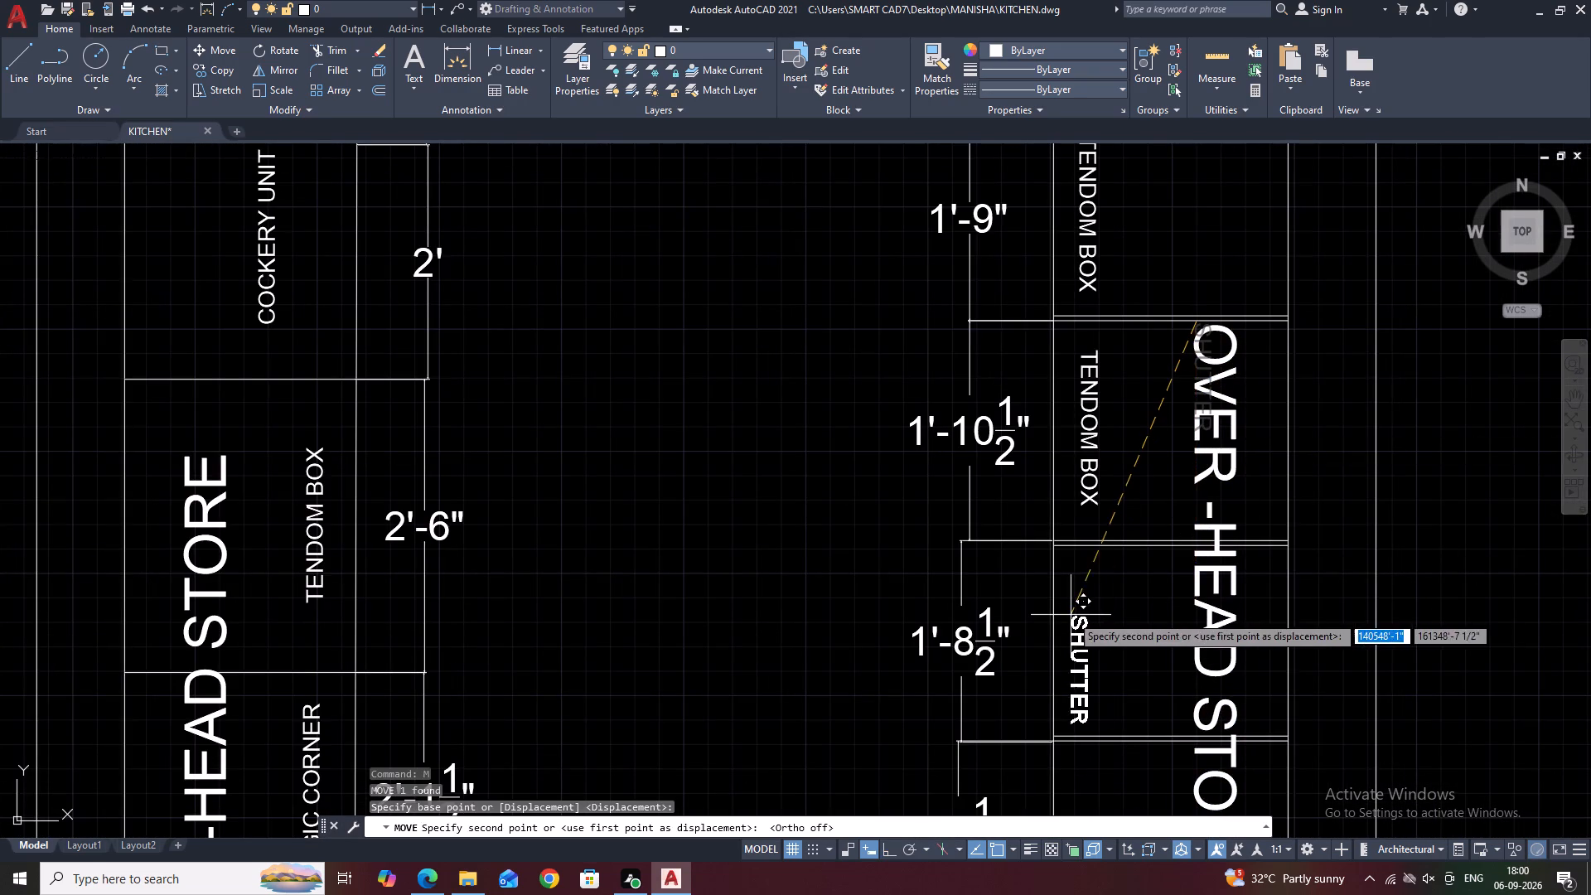
click(1072, 586)
Copy the MAGIC CORNER label from the left counter across to the right counter's 1'-6 1/2" corner unit.
scroll(1134, 578, down, 2)
middle_drag(1274, 568, 1353, 452)
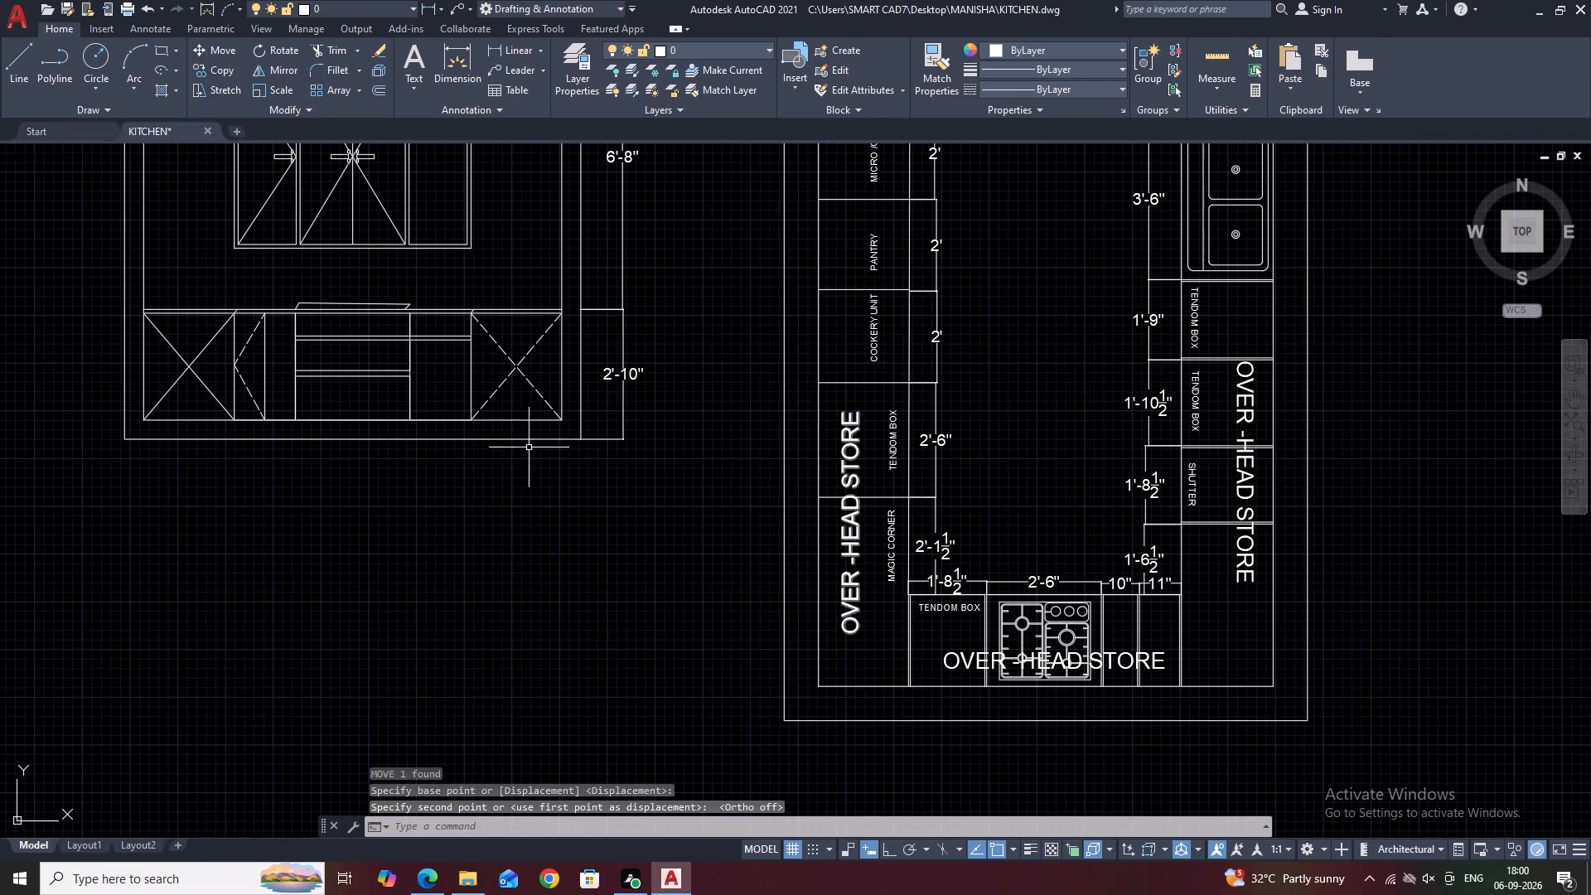
scroll(866, 584, up, 1)
click(902, 570)
key(c)
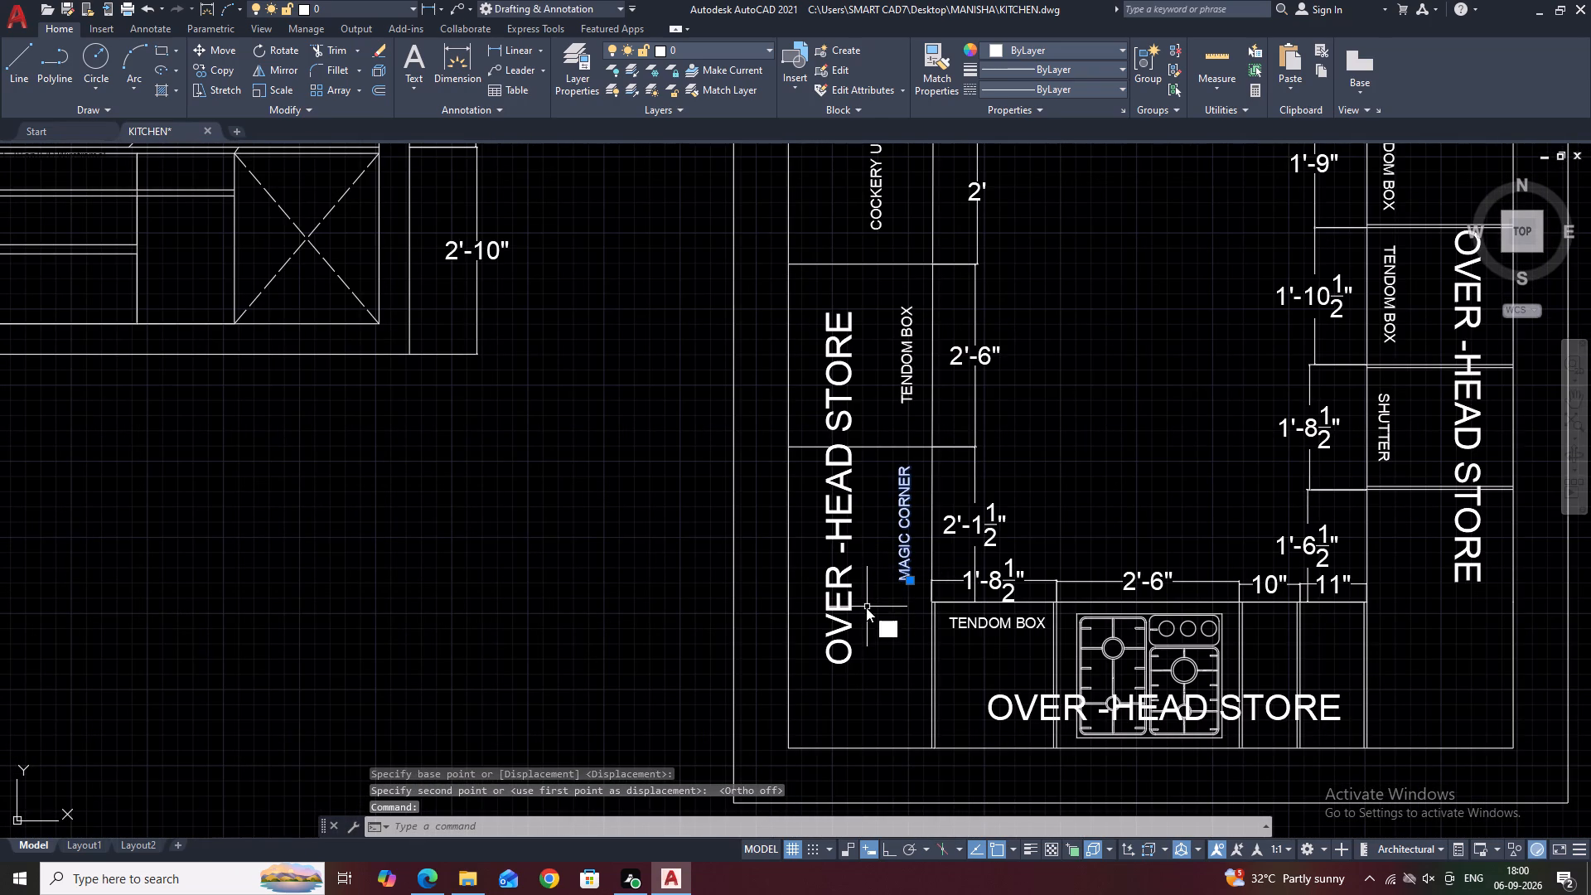
text(O)
key(space)
click(879, 559)
scroll(1356, 577, up, 1)
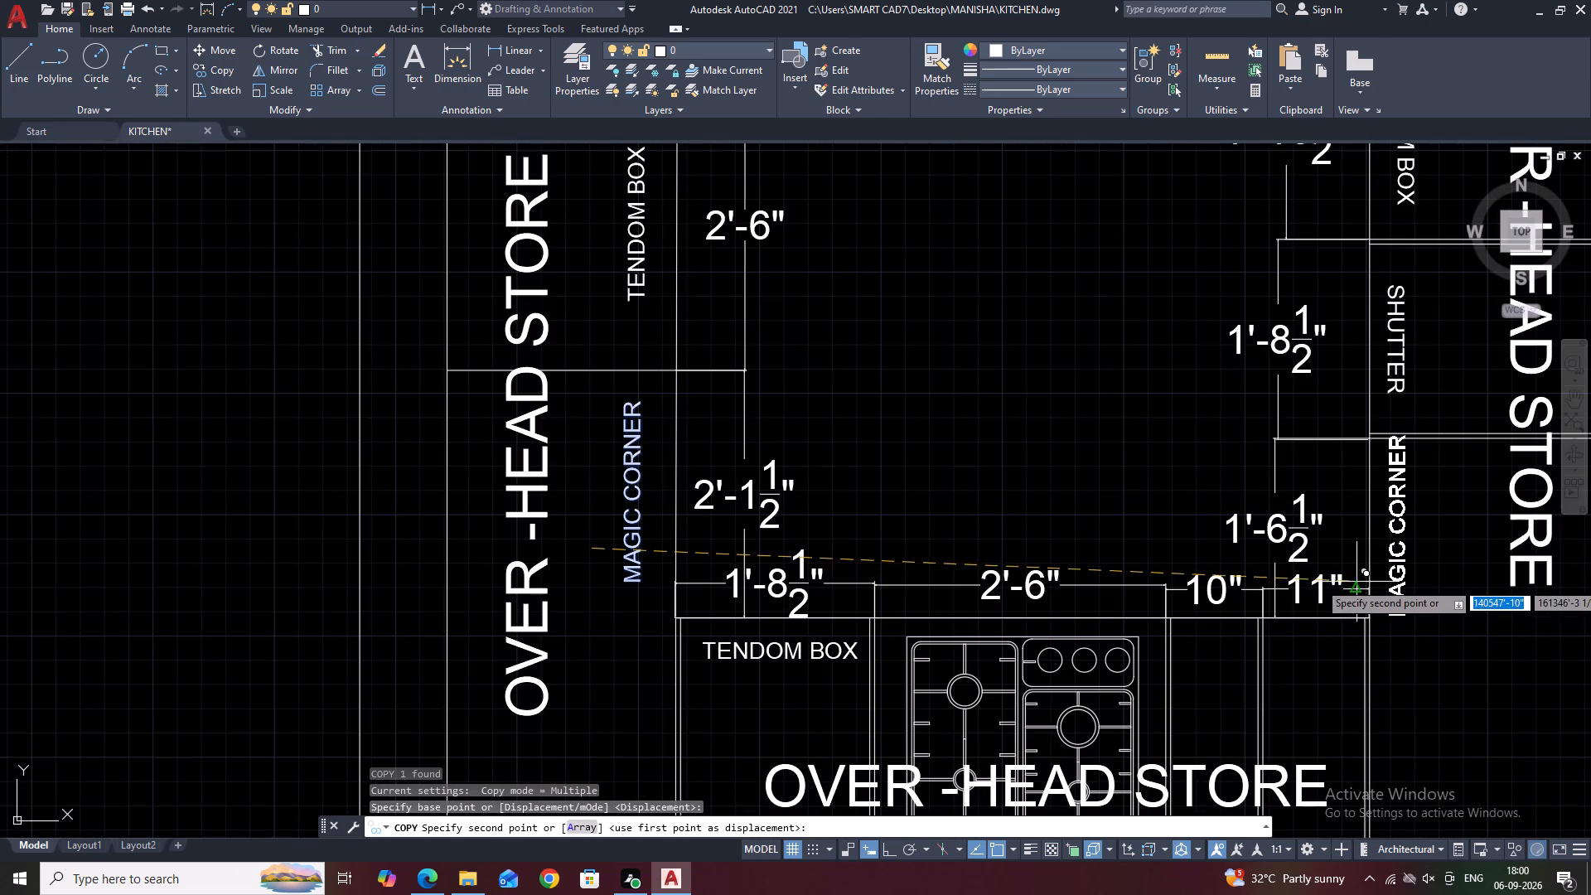
click(1356, 586)
key(Escape)
Rotate the copied MAGIC CORNER label so it reads downward like the right counter's SHUTTER label.
scroll(890, 569, down, 2)
middle_drag(1018, 570, 1028, 583)
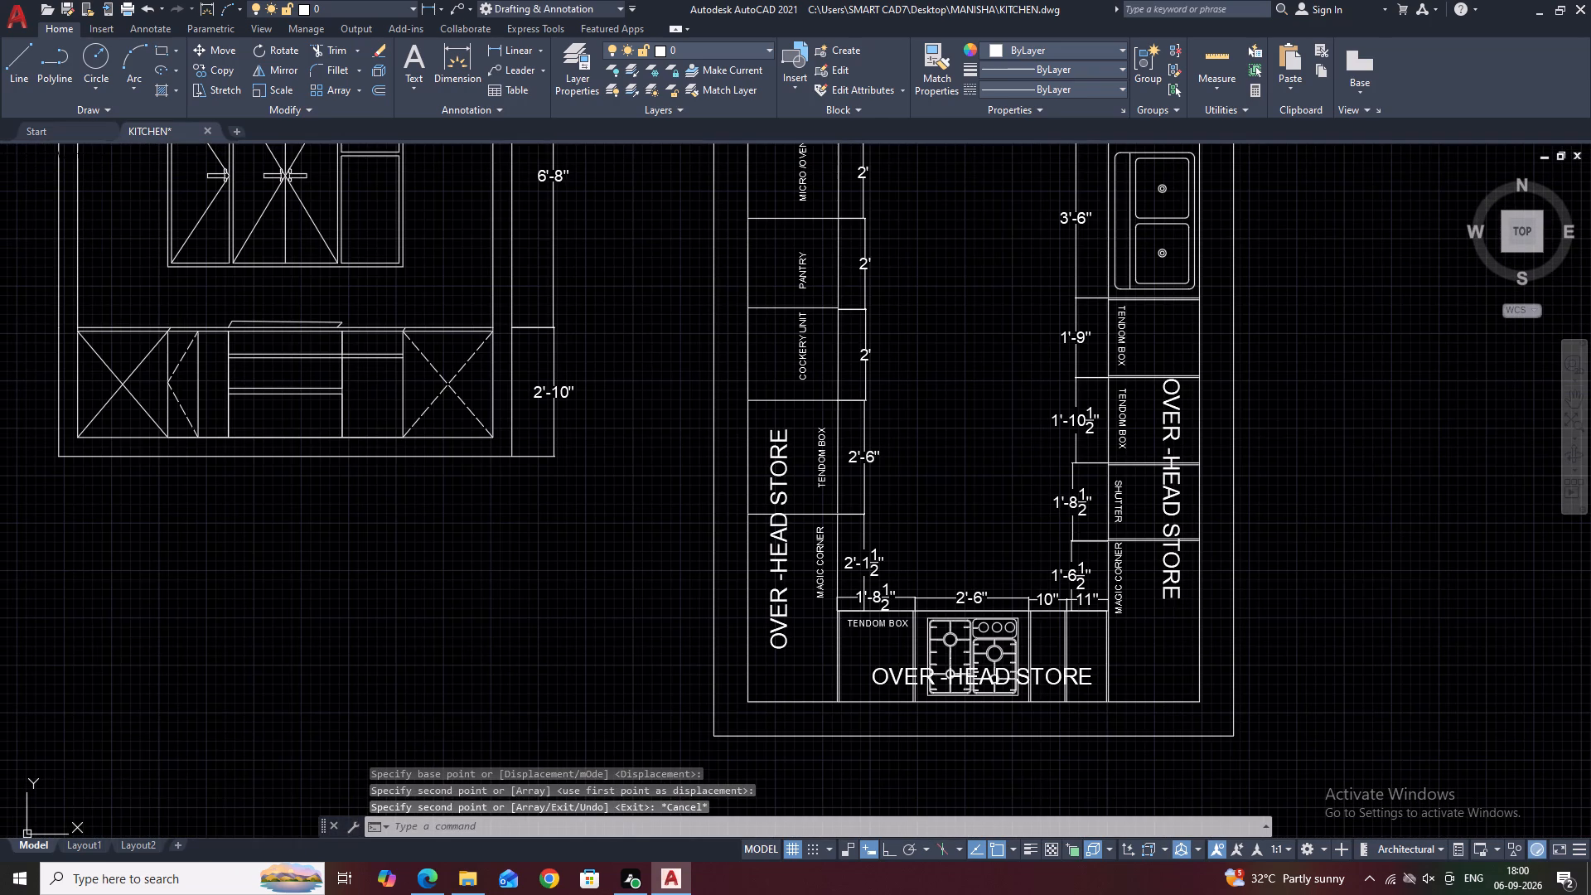
scroll(1120, 583, up, 2)
drag(1158, 598, 1142, 581)
click(1112, 534)
middle_drag(1125, 576, 1149, 638)
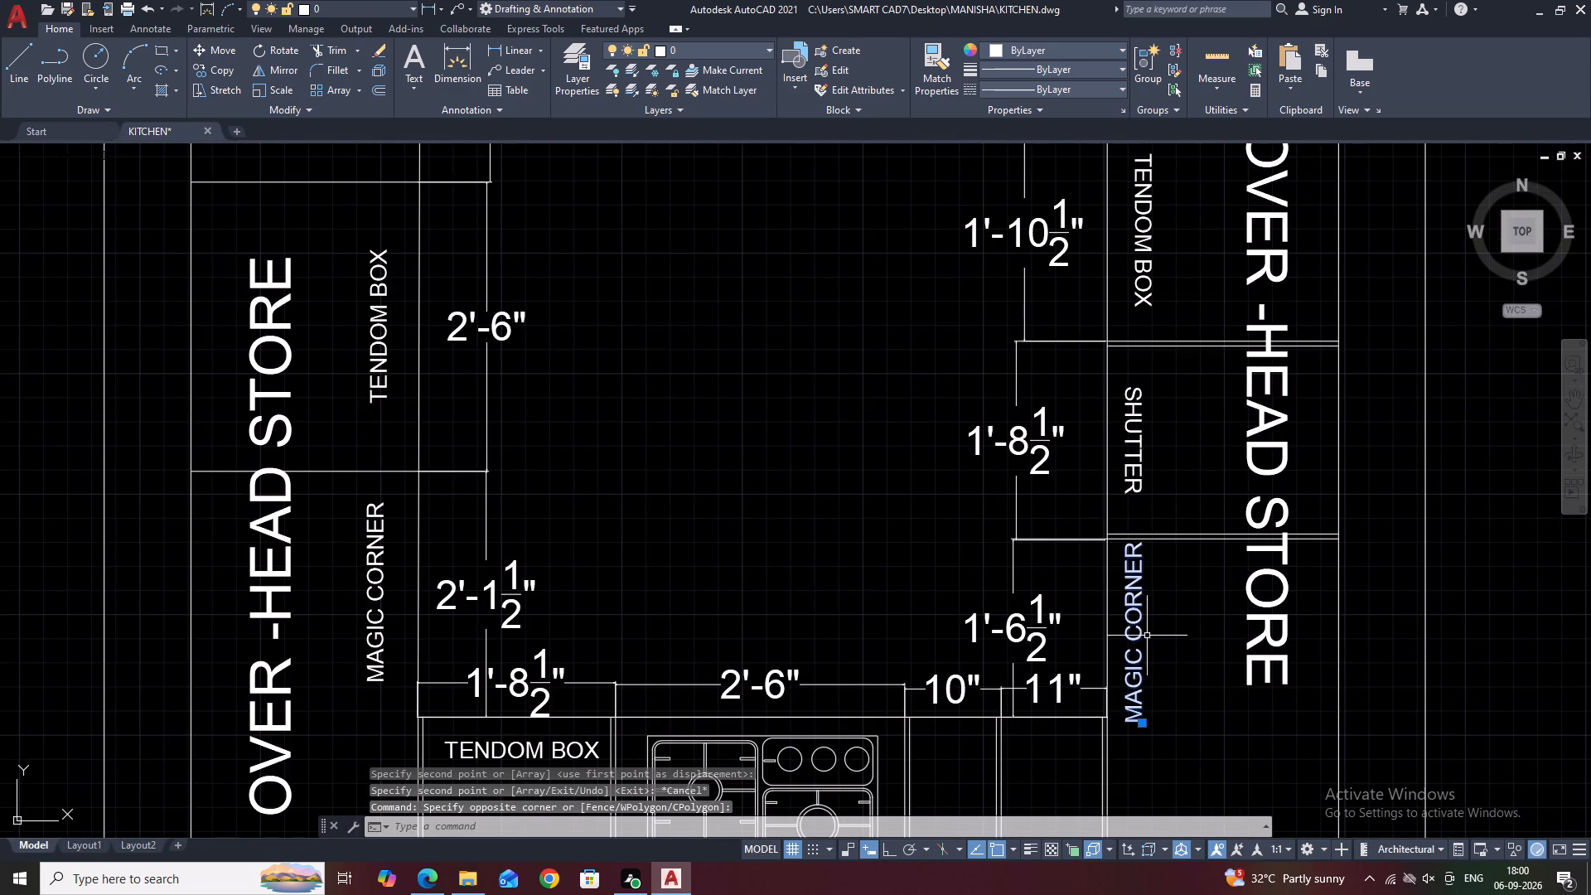
text(RO)
key(space)
click(1126, 628)
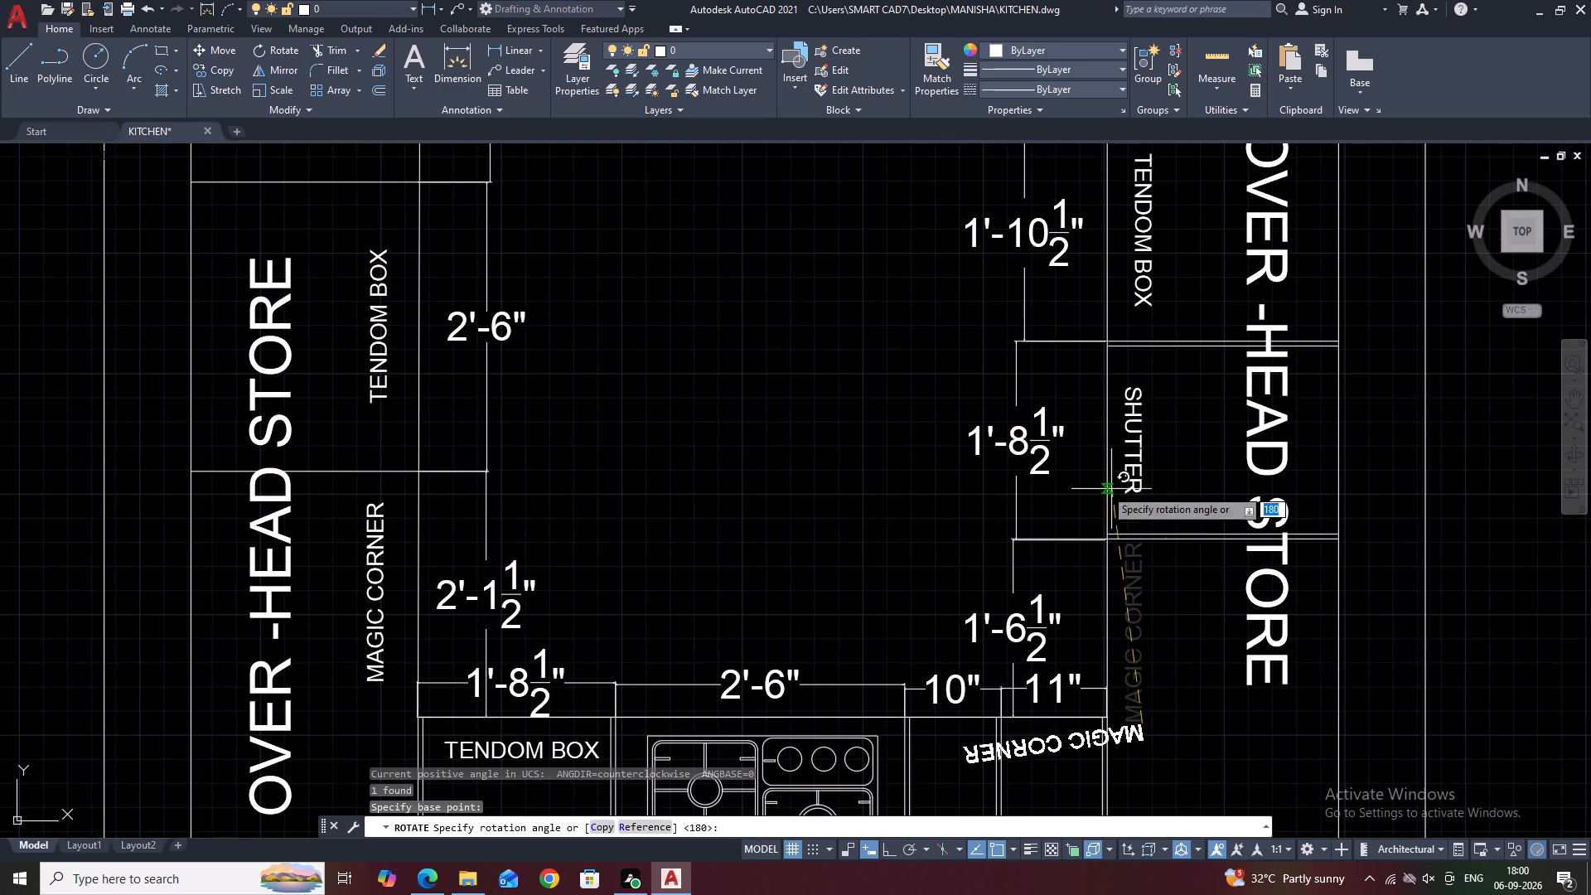
scroll(868, 539, down, 2)
key(F8)
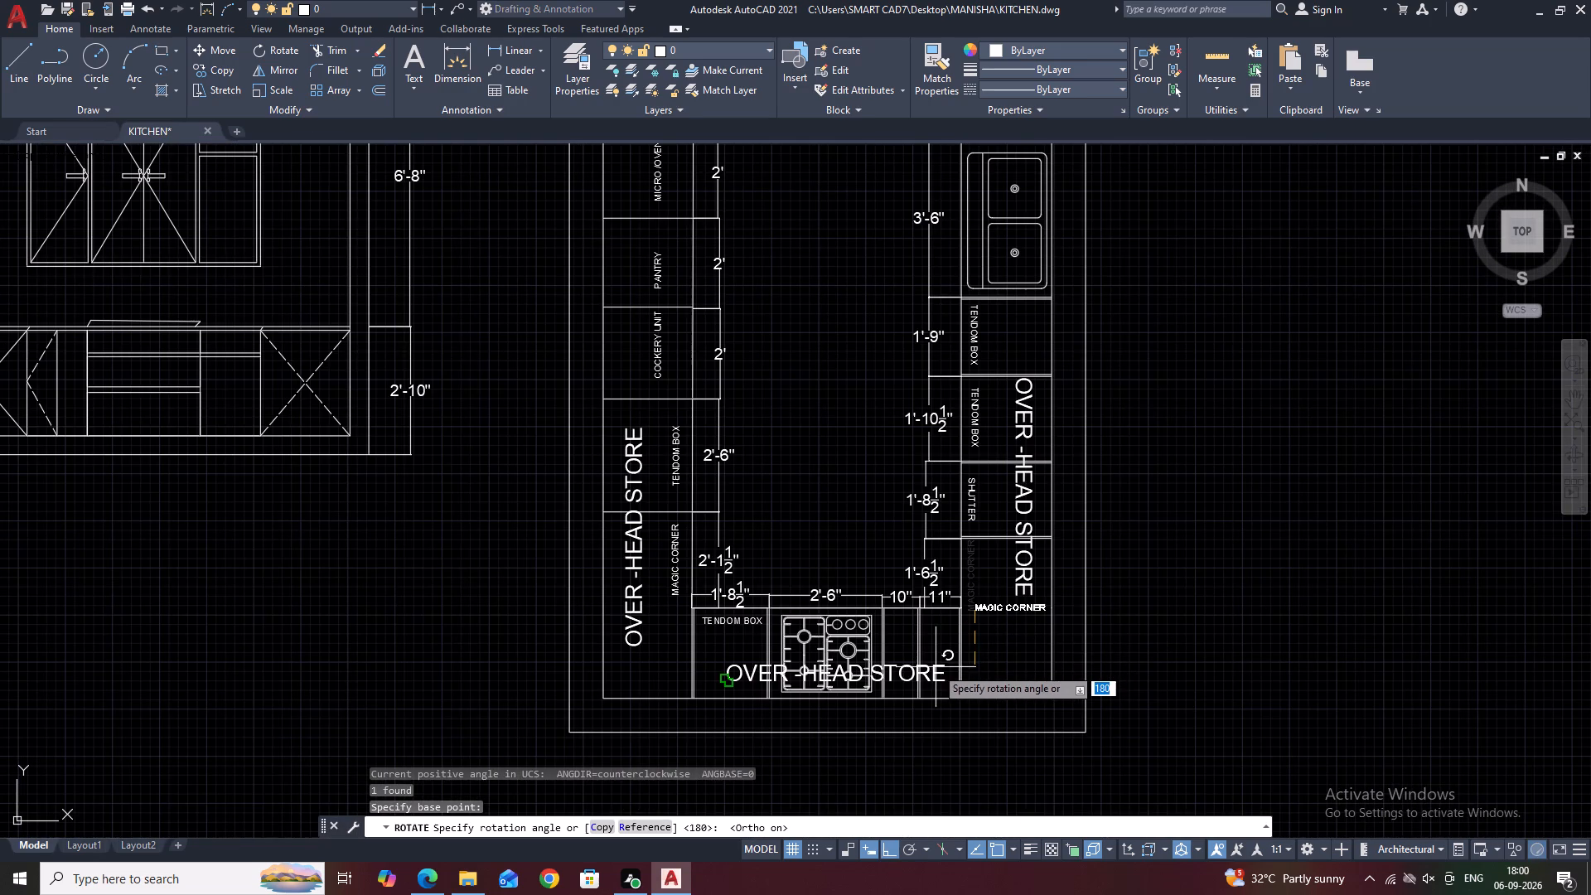
click(907, 654)
Move the rotated MAGIC CORNER label straight up about 1'-3" into the right counter's 1'-6 1/2" corner unit.
click(994, 641)
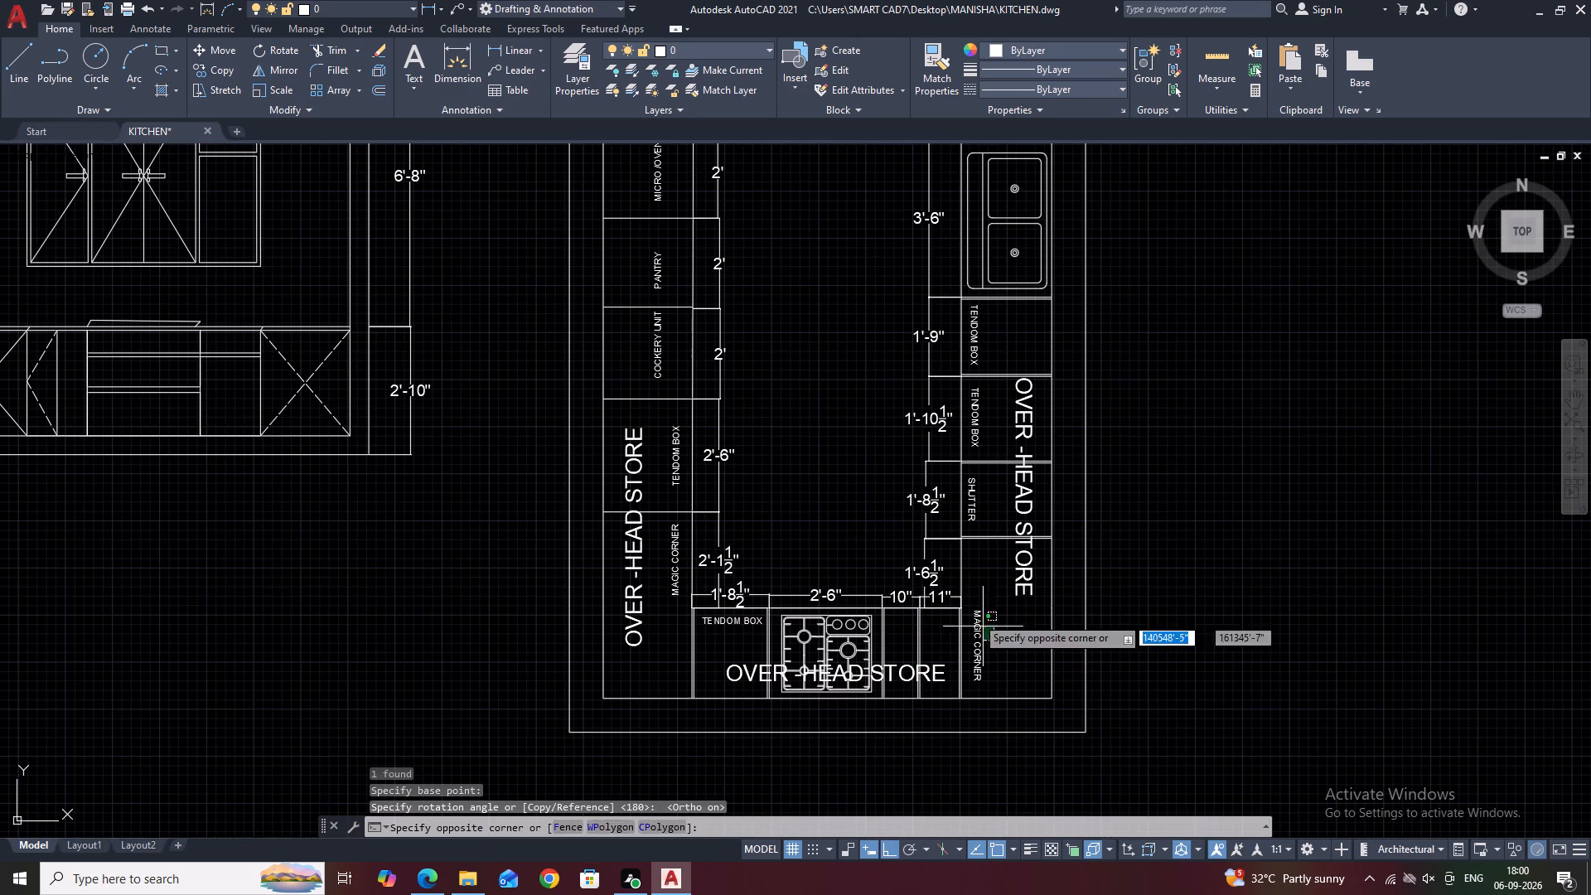
click(972, 607)
middle_drag(980, 631, 965, 733)
key(m)
key(space)
click(989, 712)
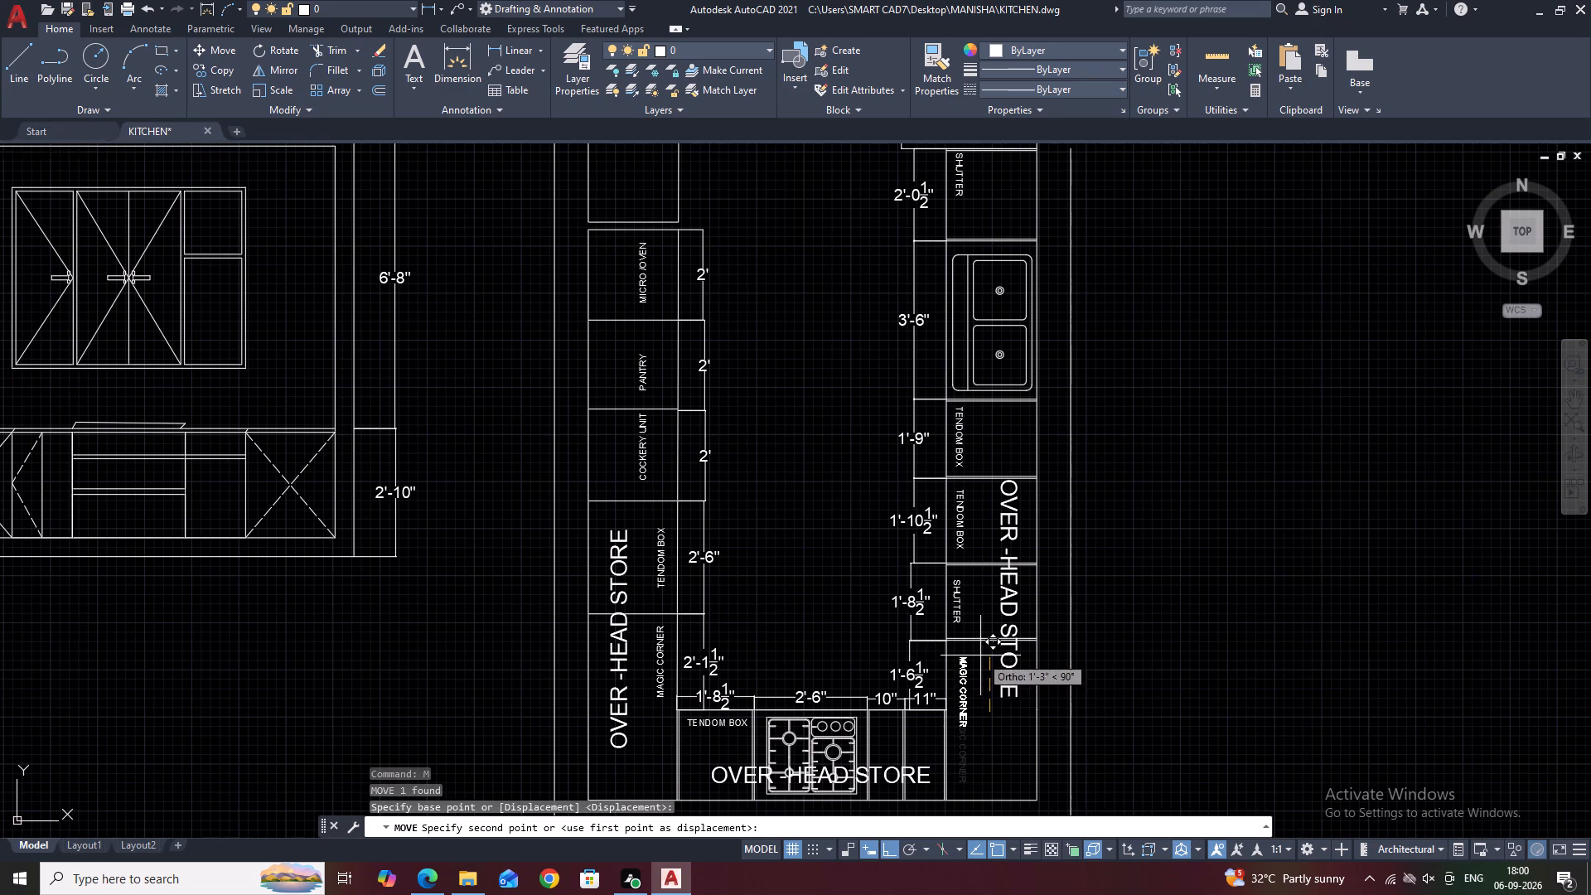
click(980, 654)
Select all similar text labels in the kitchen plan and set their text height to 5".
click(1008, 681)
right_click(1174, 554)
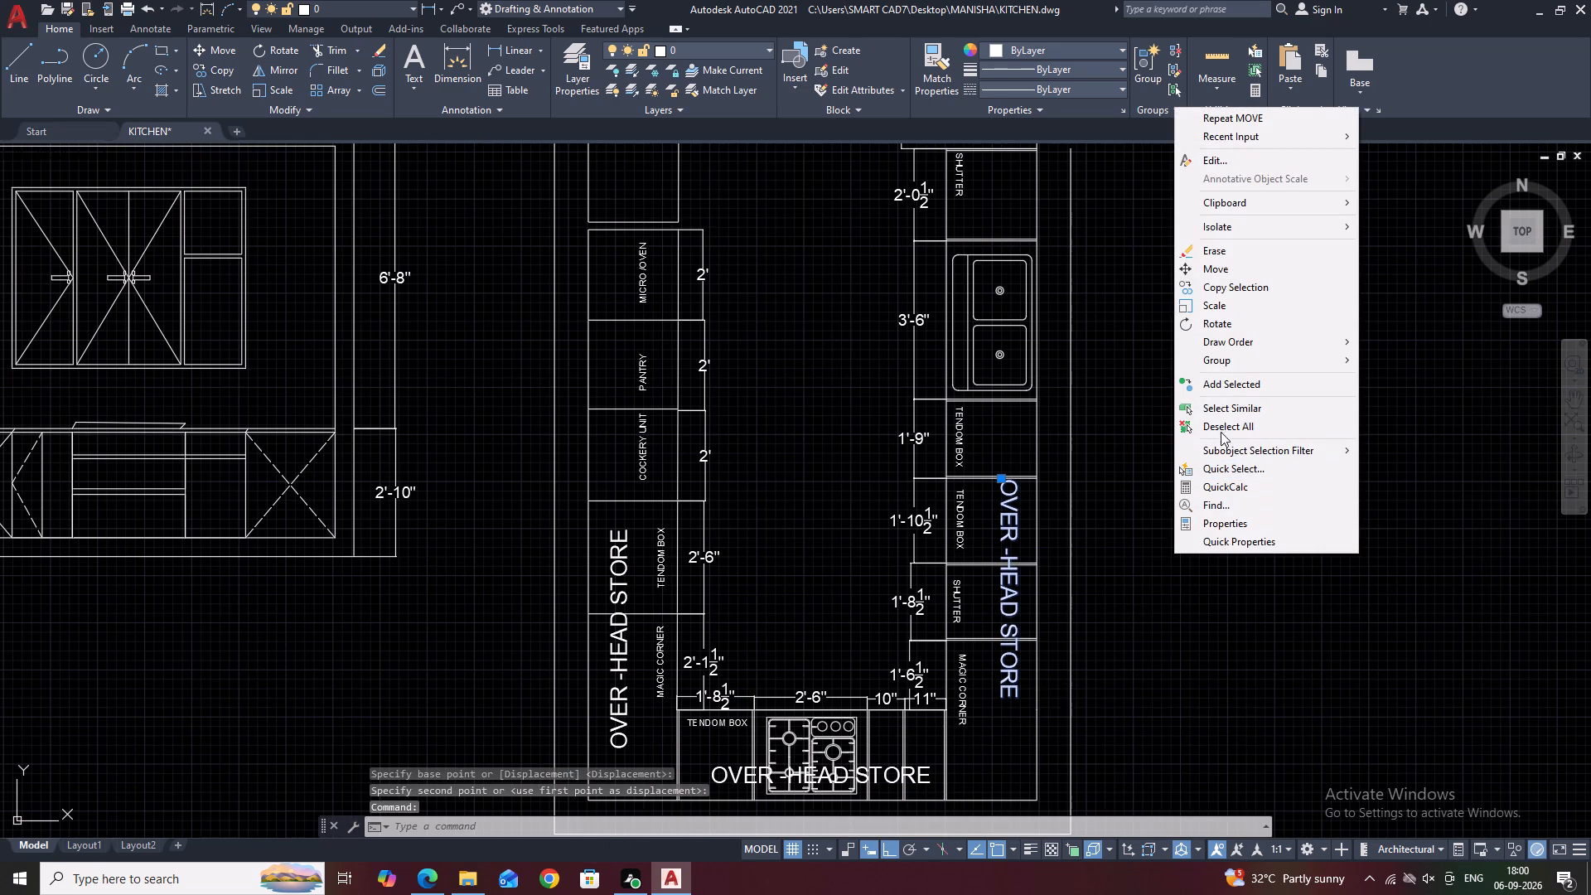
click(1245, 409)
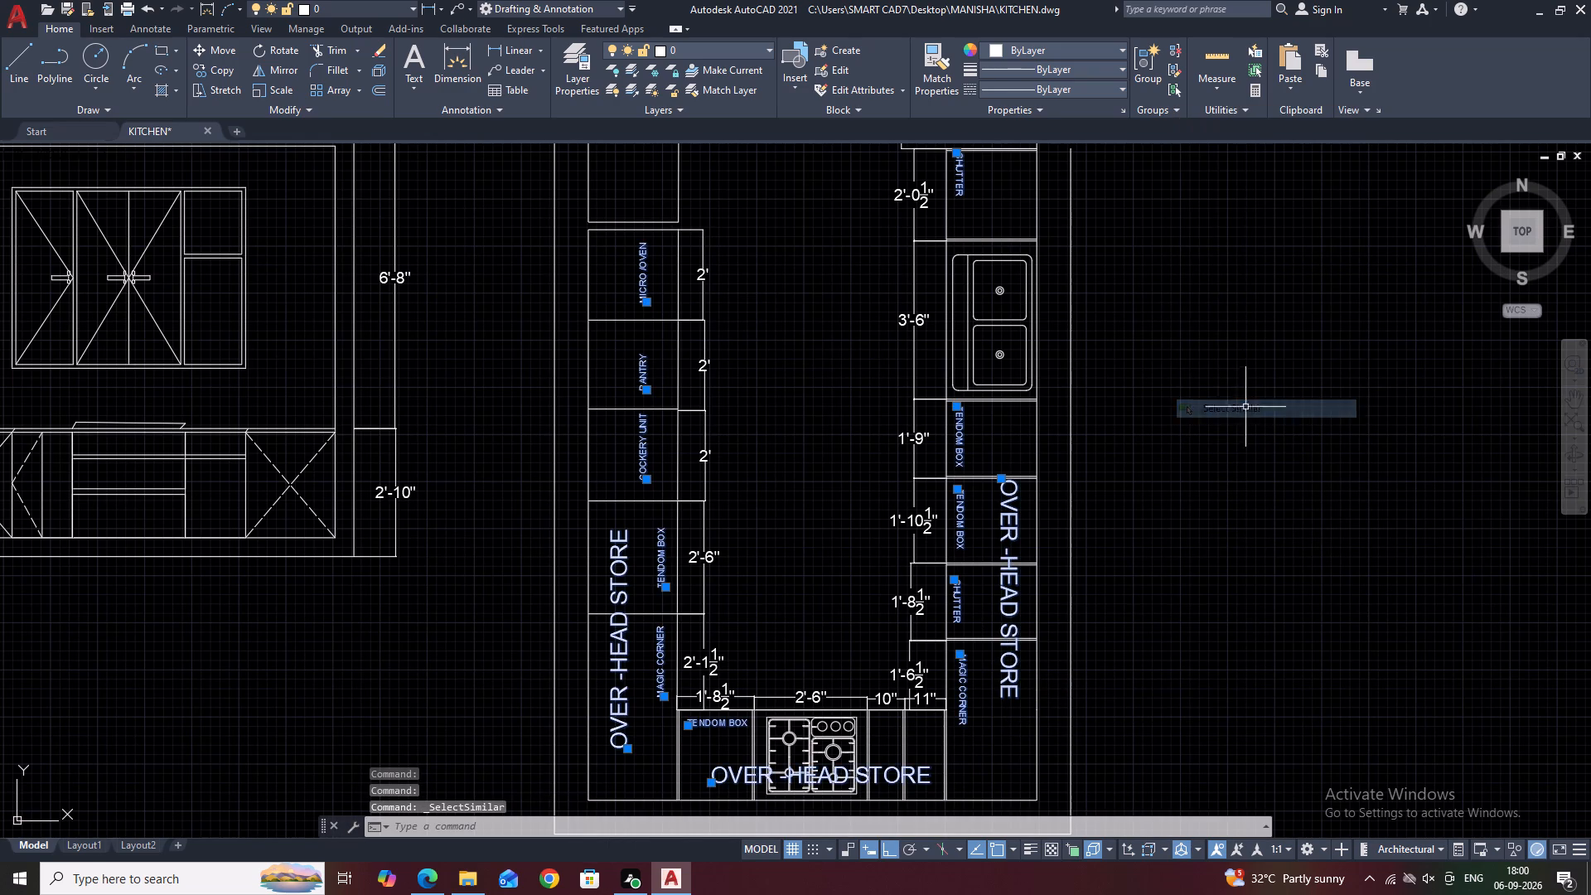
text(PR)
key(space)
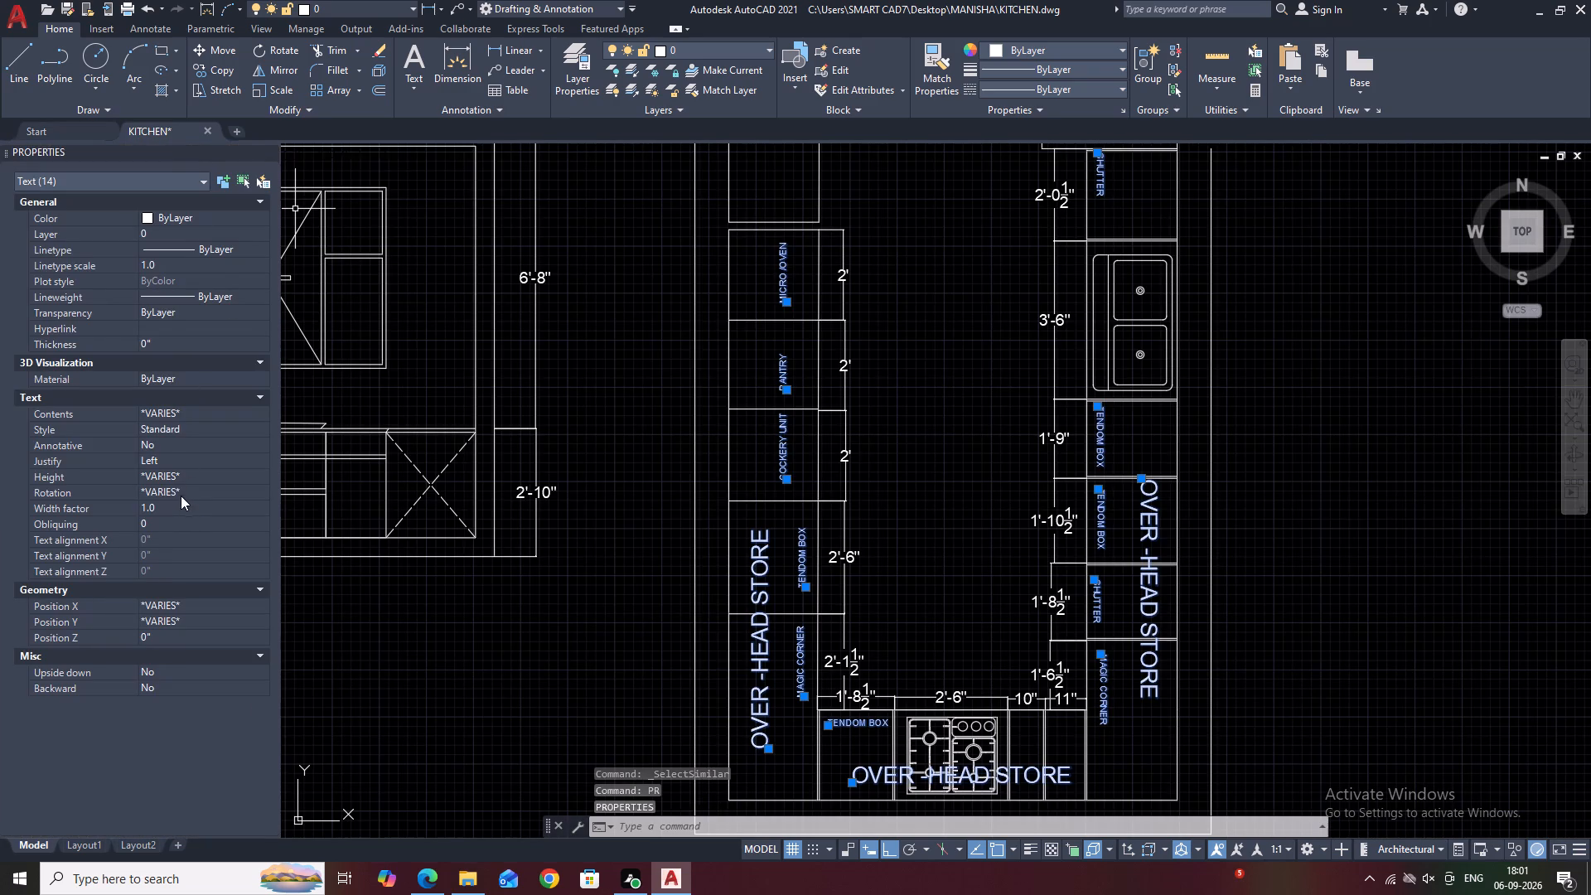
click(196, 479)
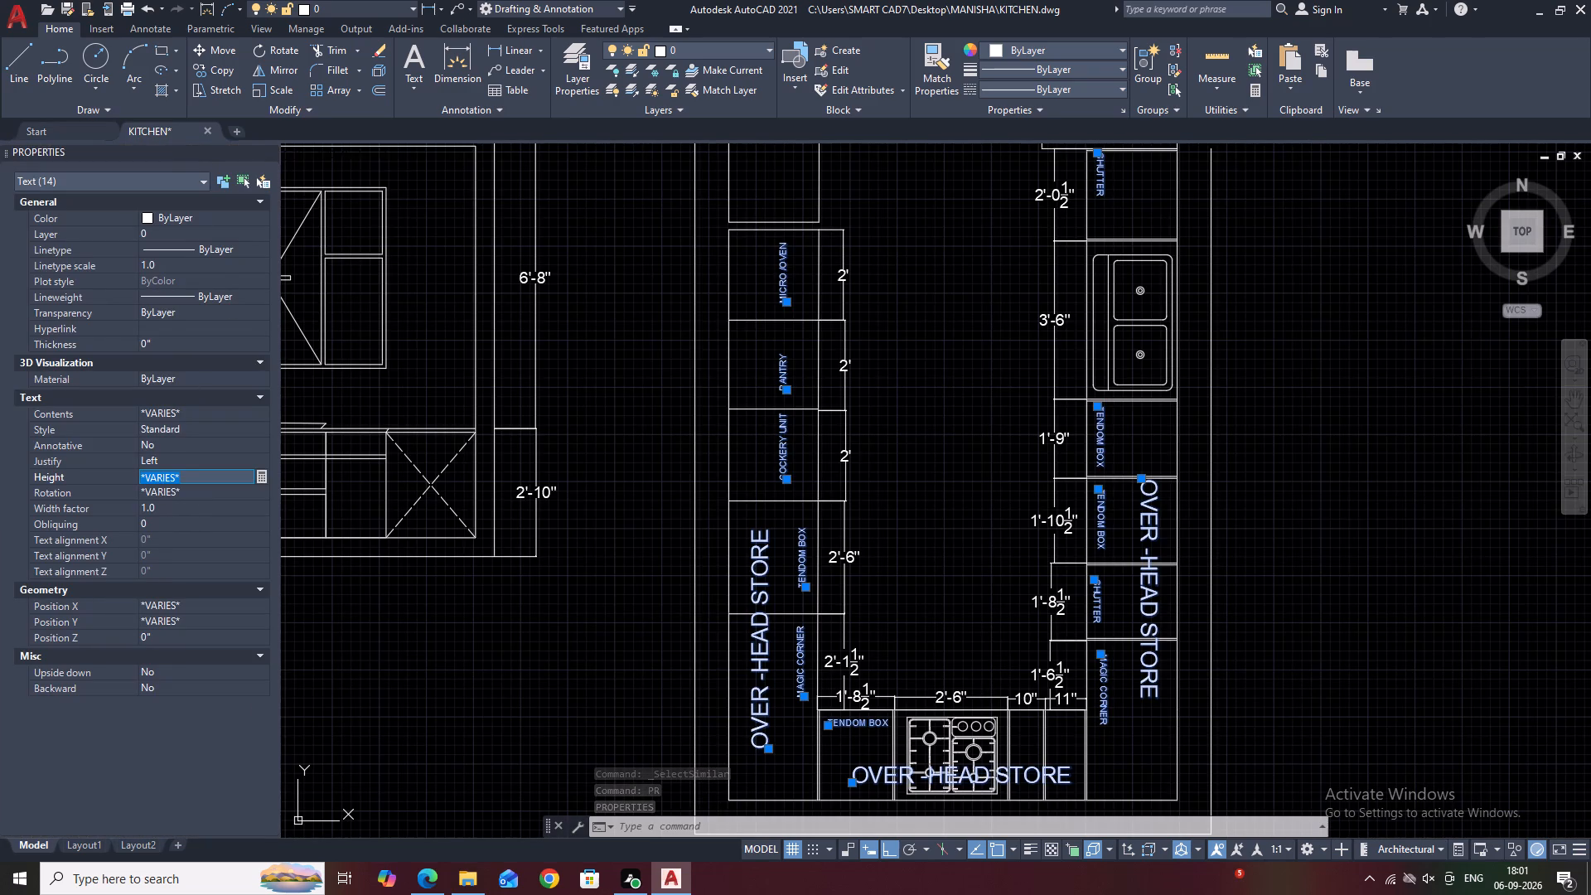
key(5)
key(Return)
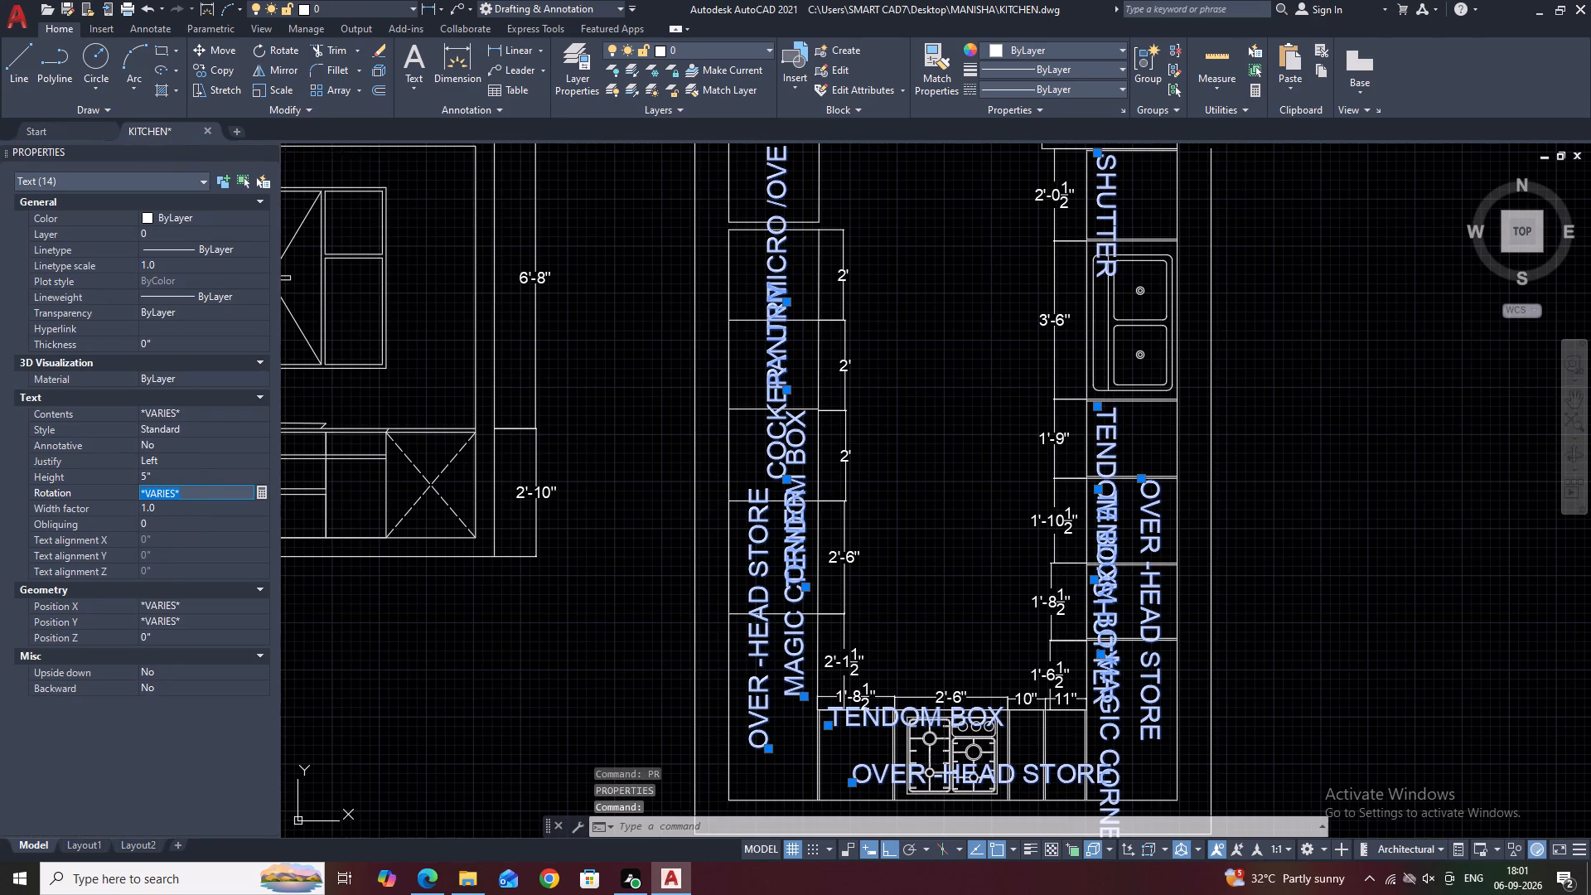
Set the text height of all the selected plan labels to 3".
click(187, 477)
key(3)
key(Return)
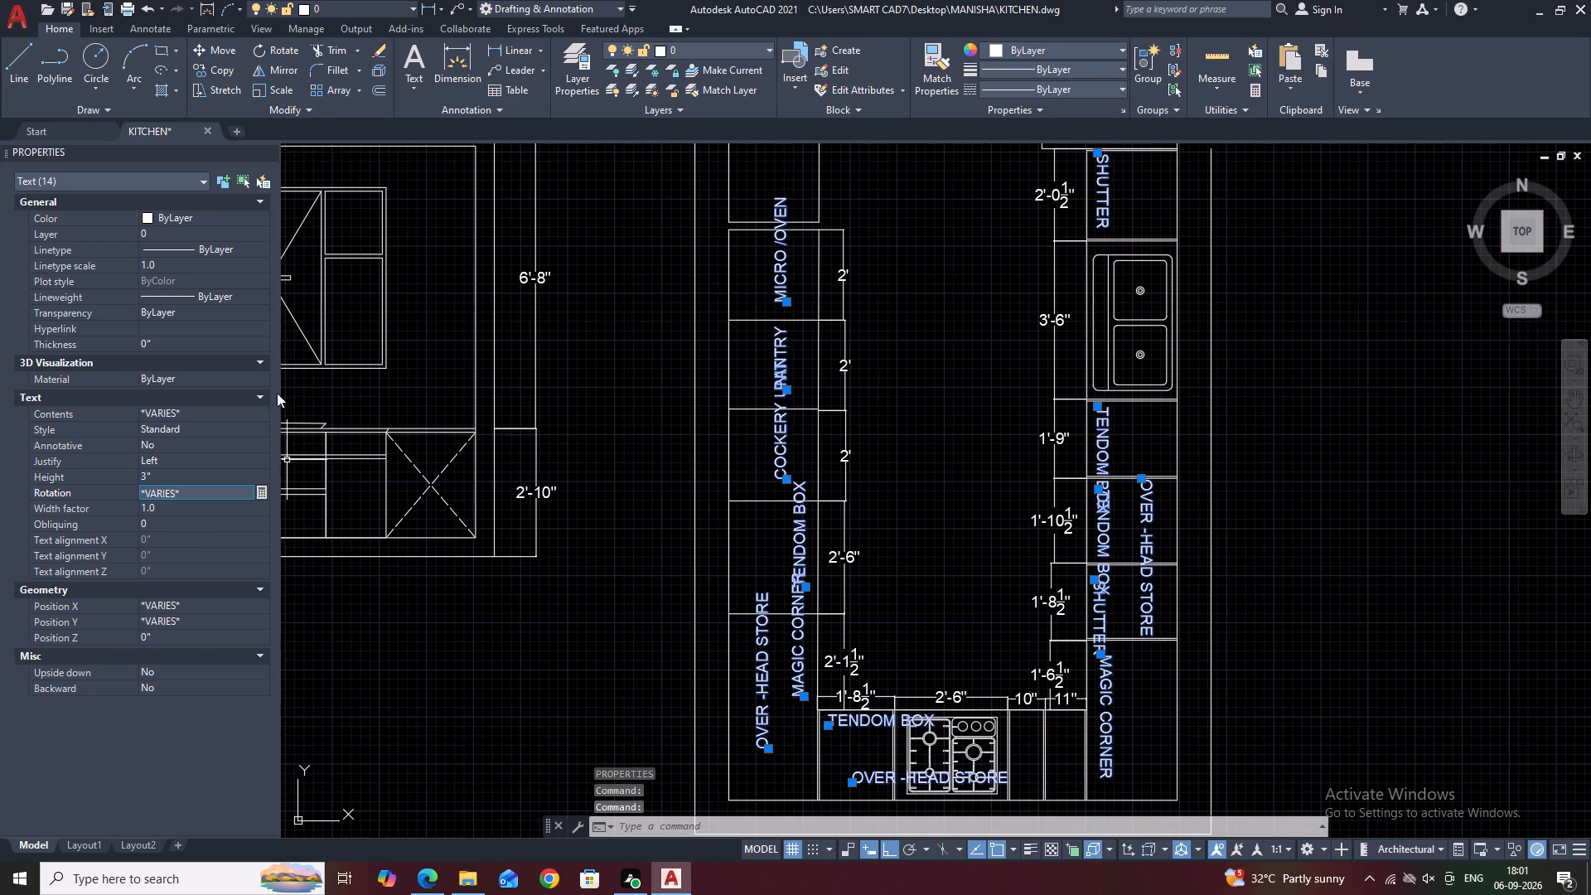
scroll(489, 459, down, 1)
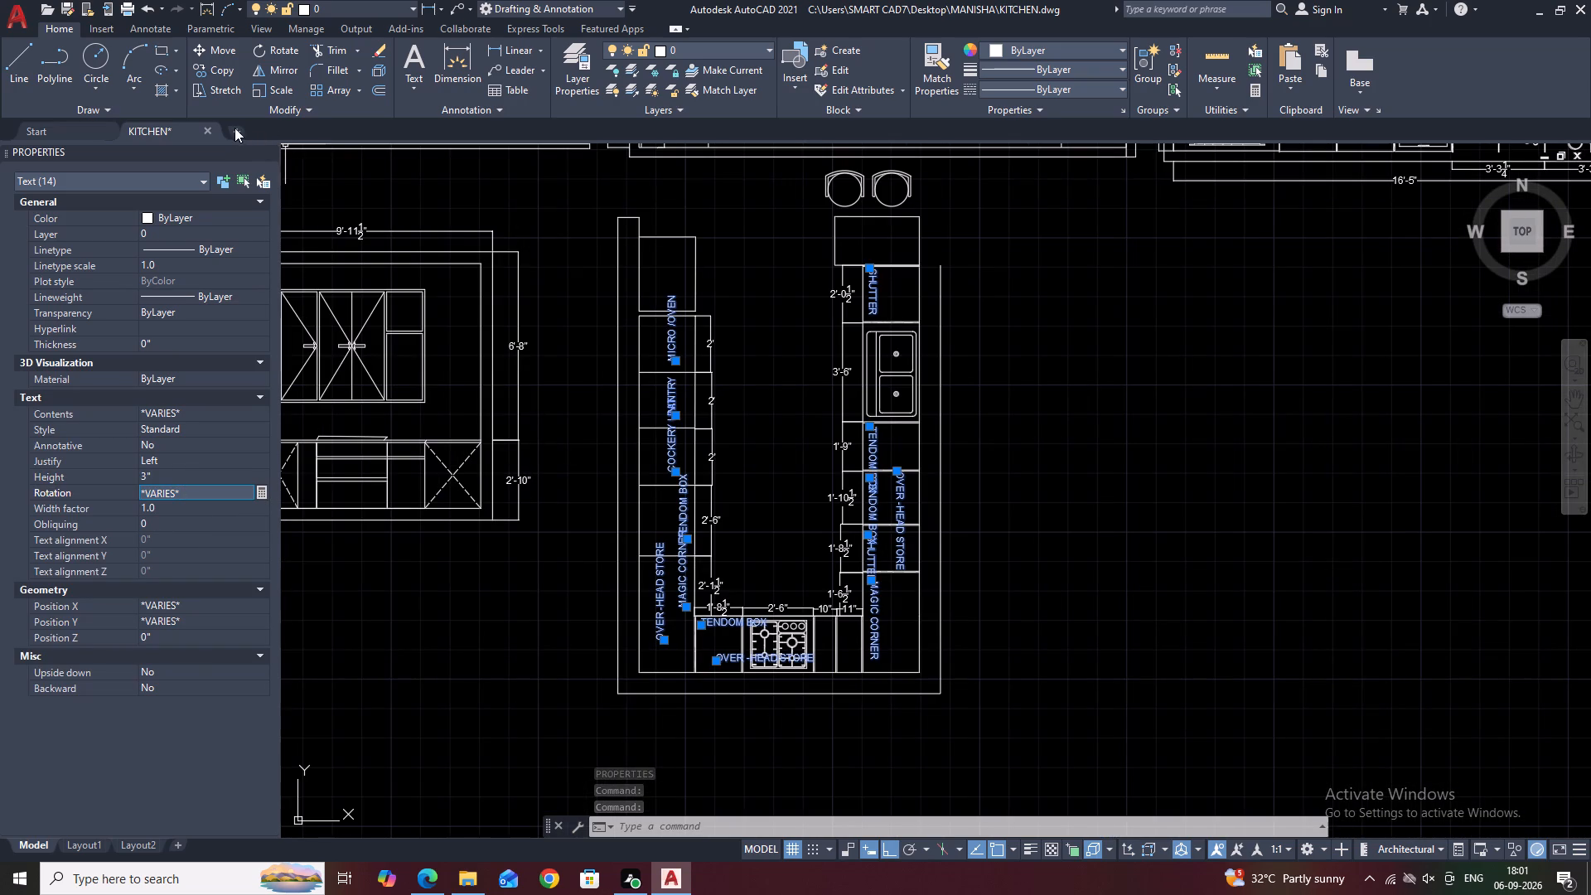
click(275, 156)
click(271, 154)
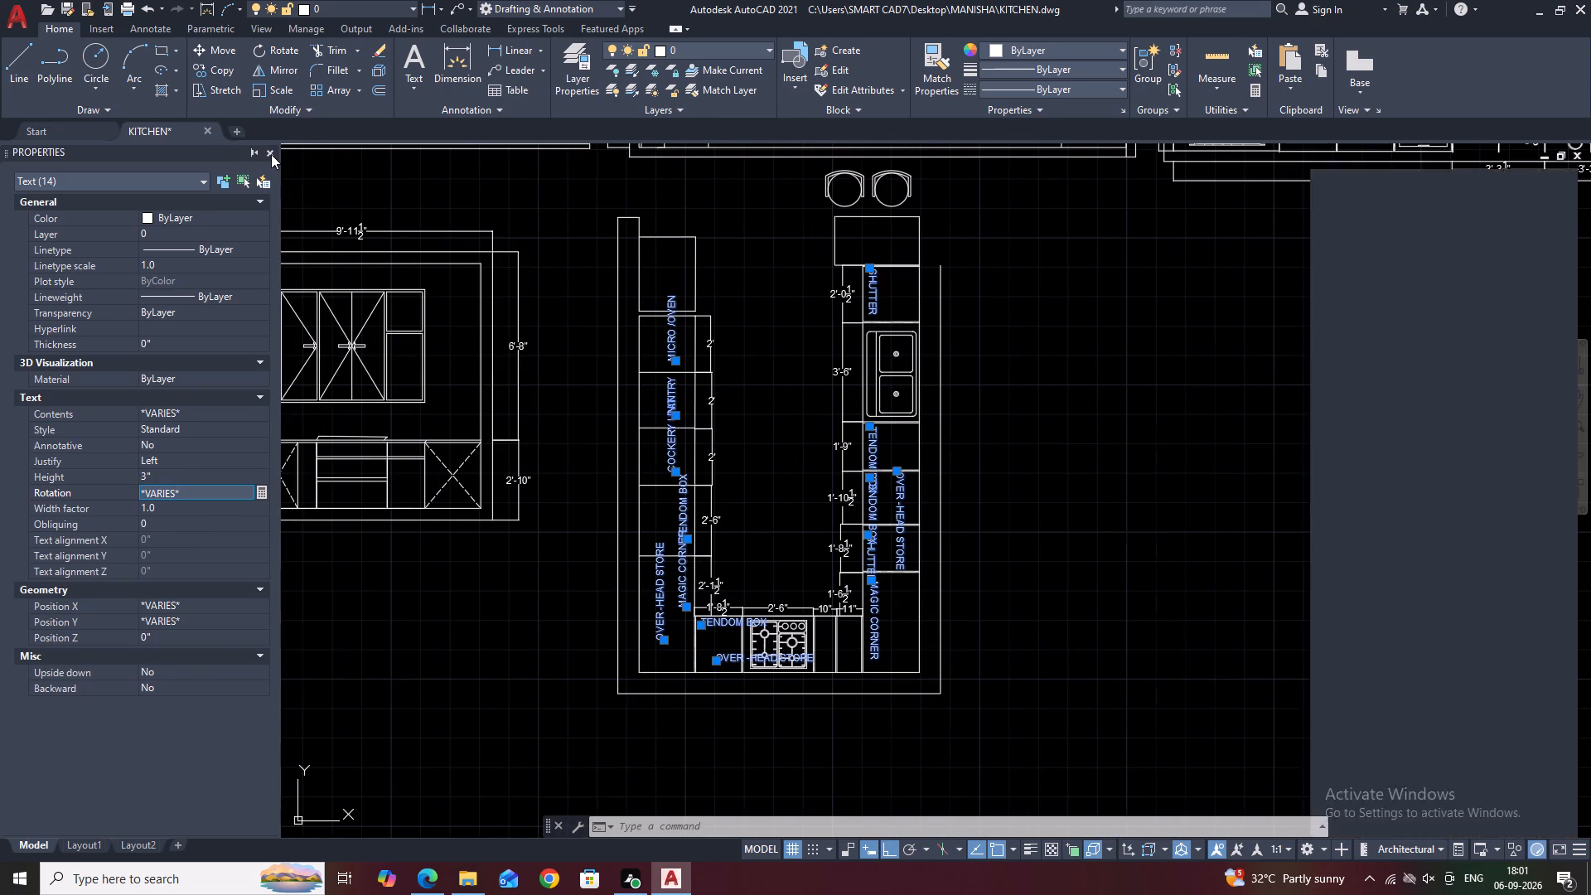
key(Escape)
Move the left counter's MAGIC CORNER label straight down within its corner unit, clear of the TENDOM BOX label.
scroll(526, 558, down, 1)
scroll(526, 566, up, 3)
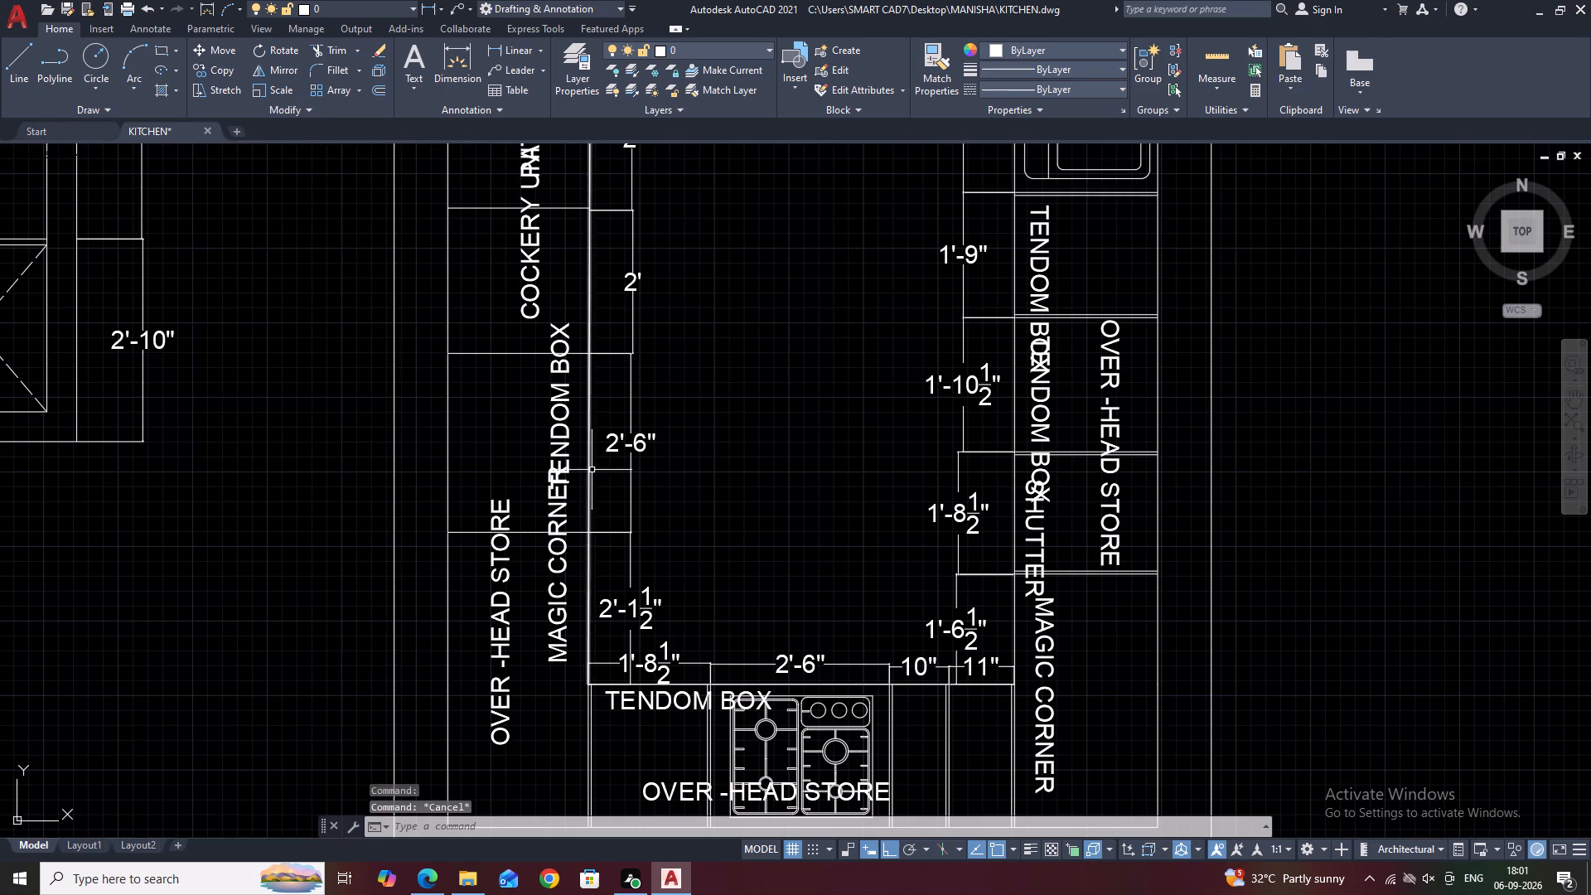
scroll(543, 530, up, 2)
middle_drag(578, 458, 653, 370)
scroll(686, 333, down, 3)
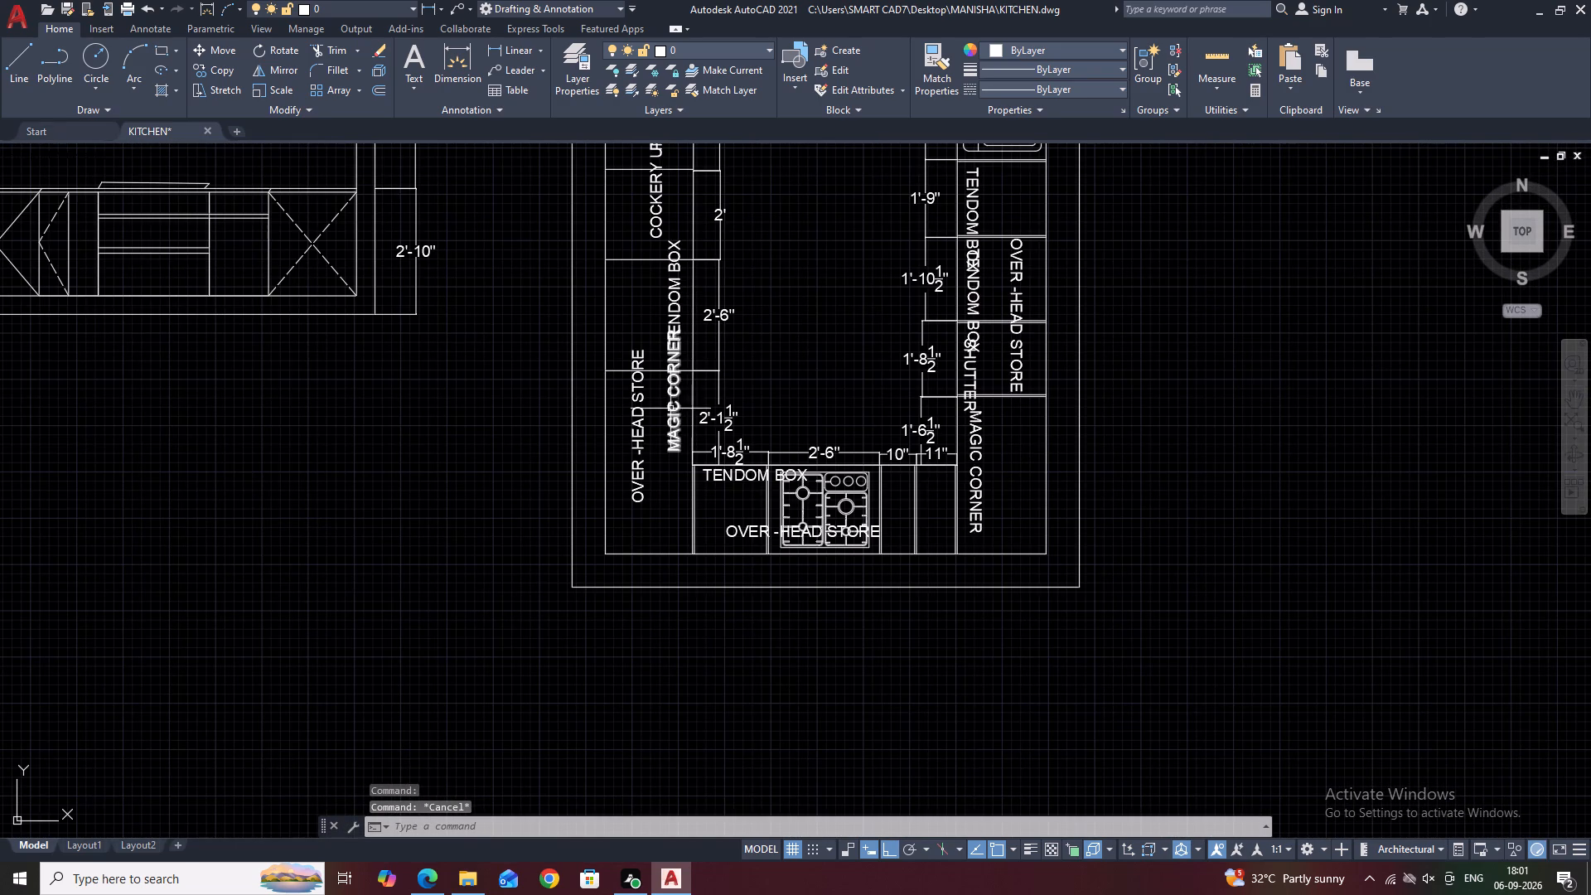
click(673, 409)
key(m)
key(space)
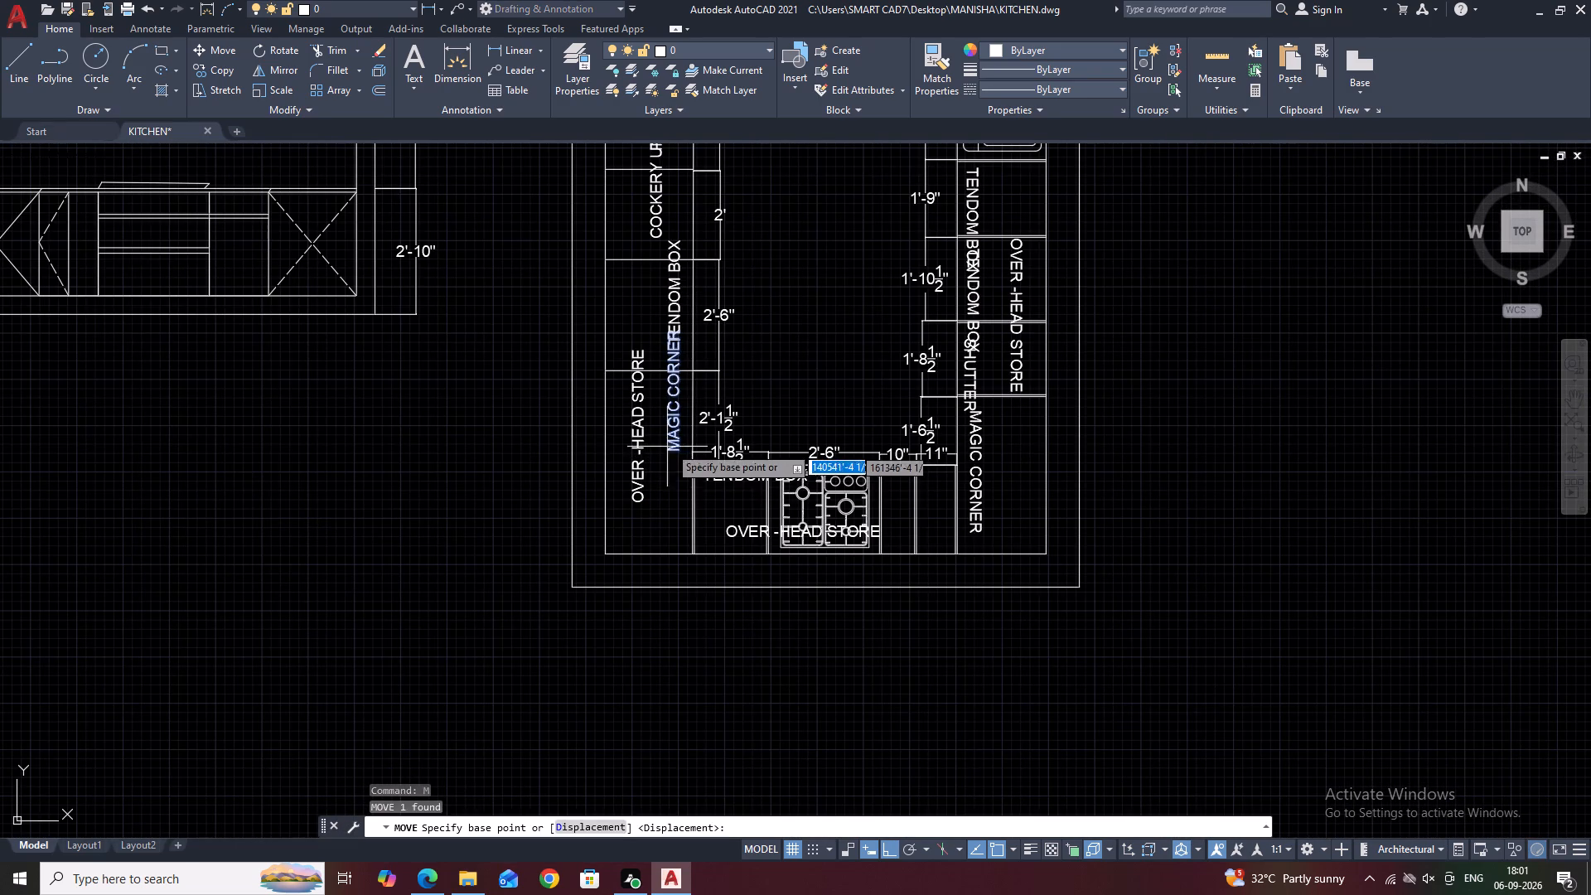
click(670, 444)
click(678, 500)
Move the TENDOM BOX label in the left counter's 2'-6" unit straight down about 4 1/2".
middle_drag(678, 342, 699, 375)
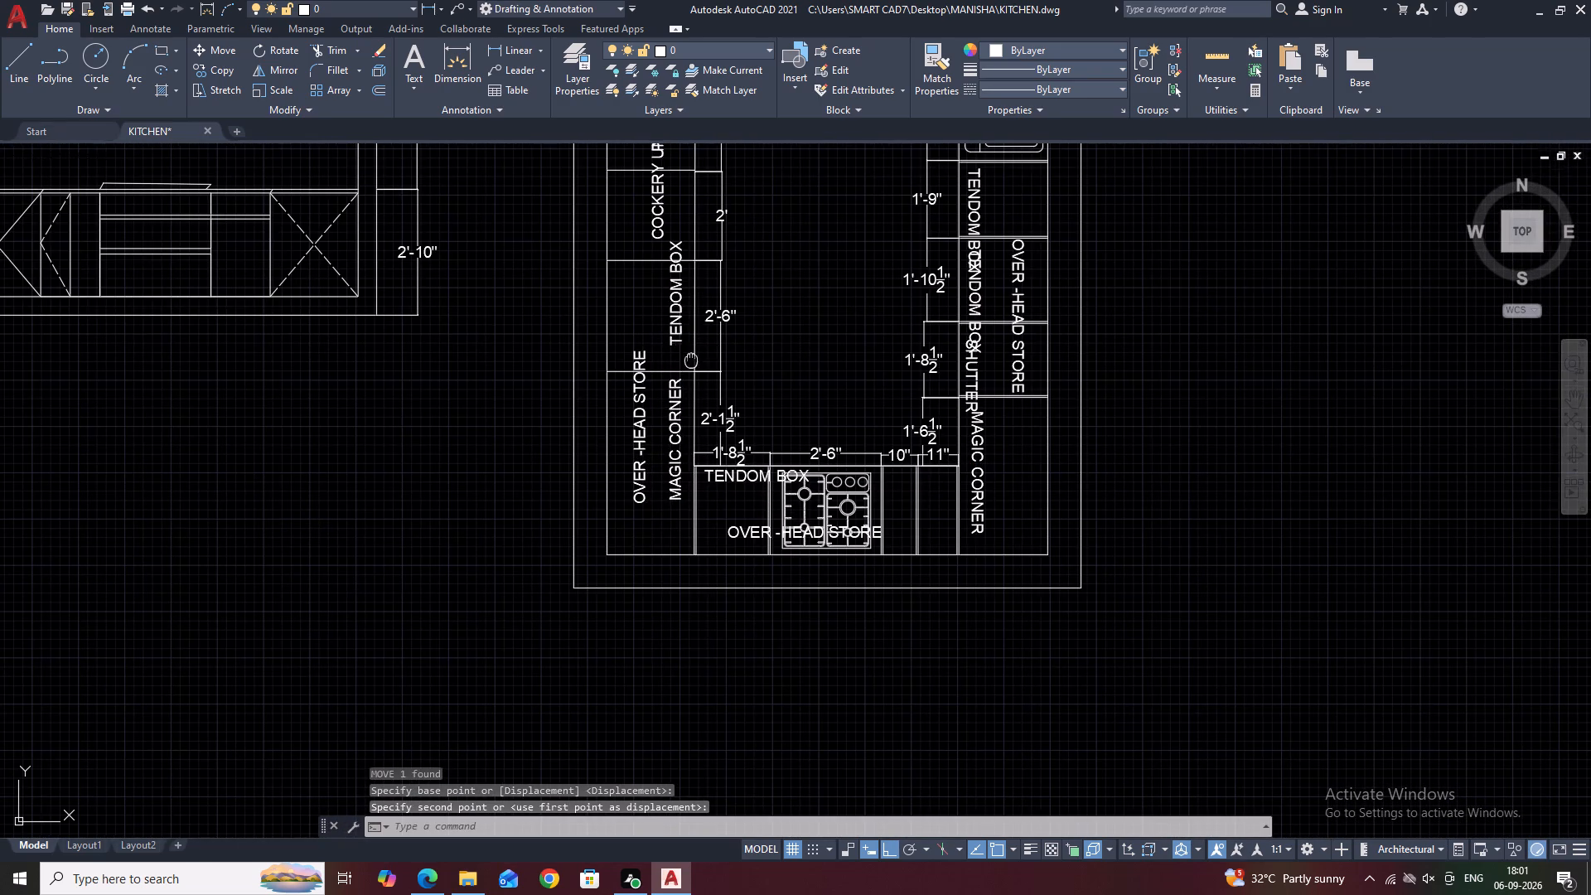
middle_drag(699, 375, 704, 383)
click(708, 365)
middle_drag(717, 399, 787, 555)
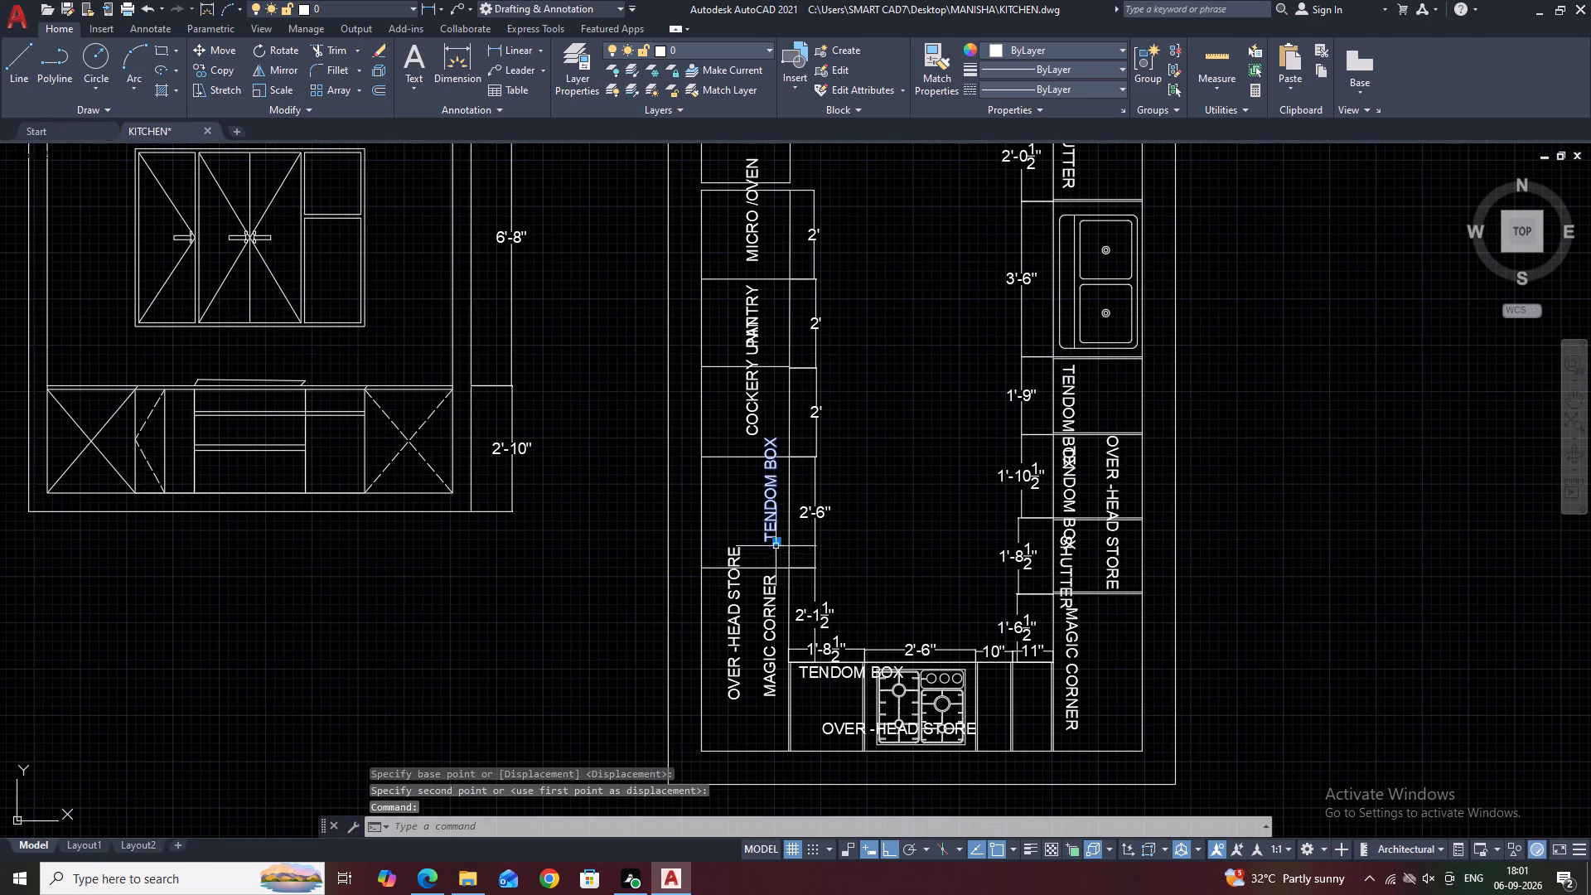
key(m)
key(space)
click(765, 531)
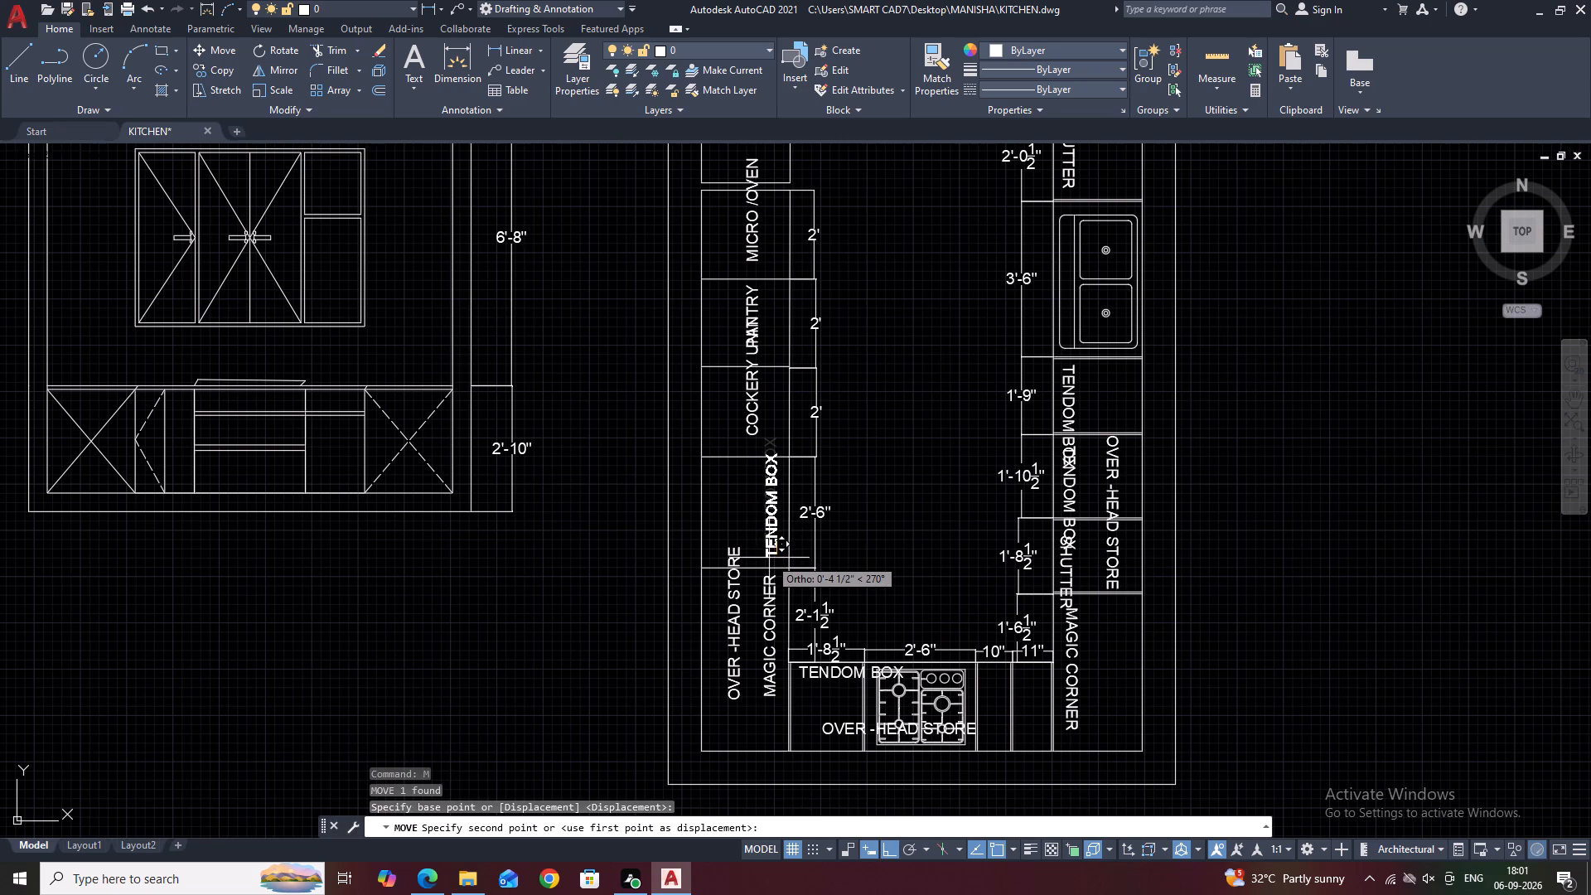
click(769, 558)
Select all similar text labels in the kitchen plan and set their text height to 2".
scroll(769, 548, up, 1)
drag(784, 553, 771, 536)
click(742, 492)
scroll(742, 492, down, 1)
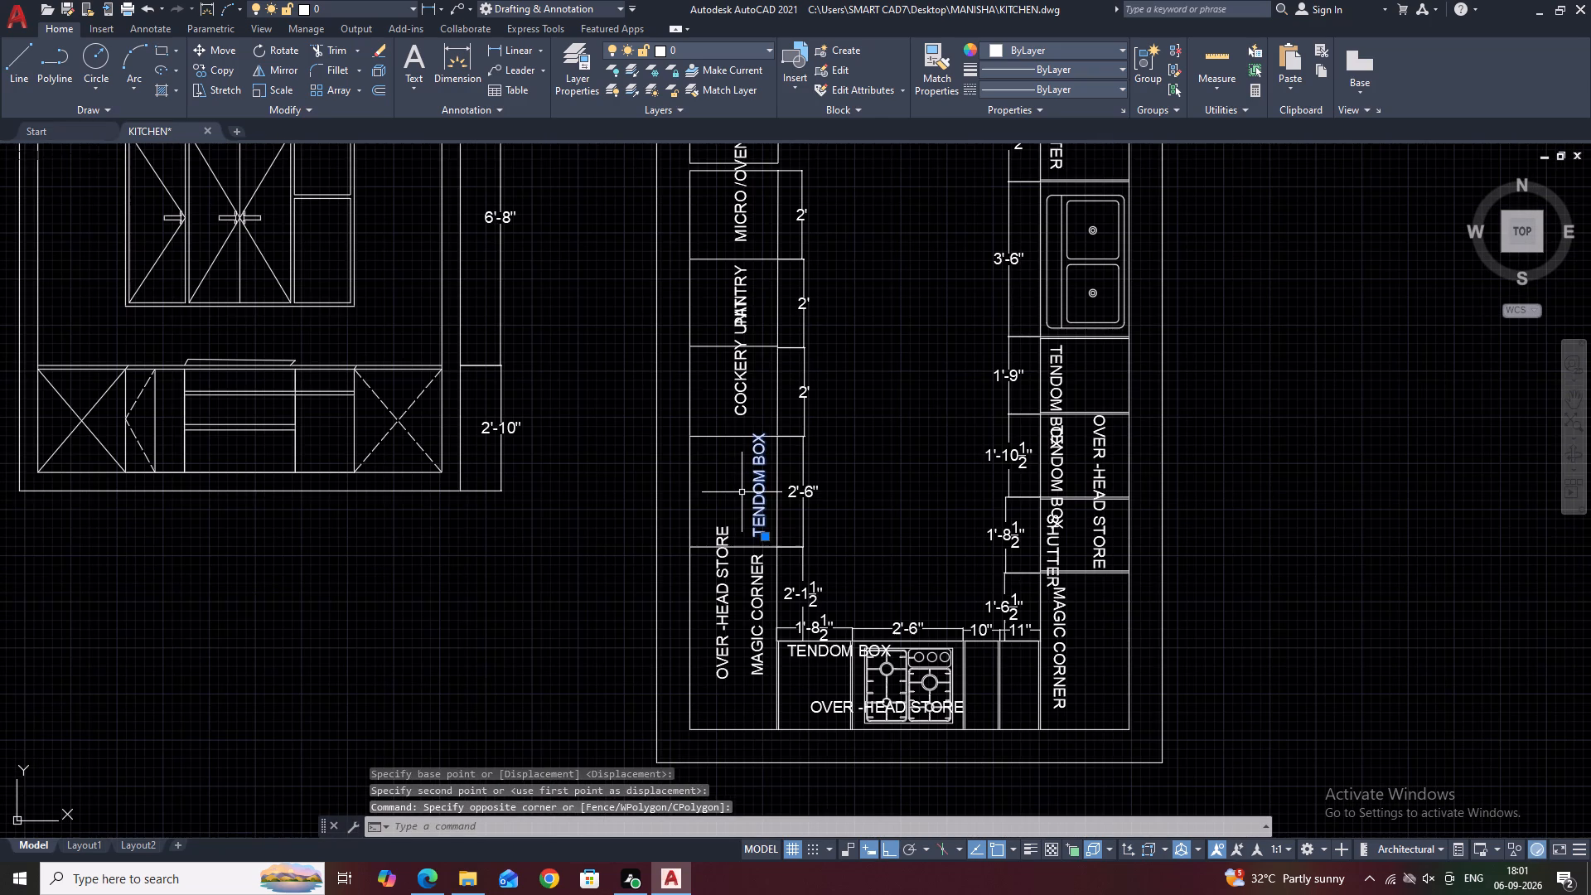
key(Escape)
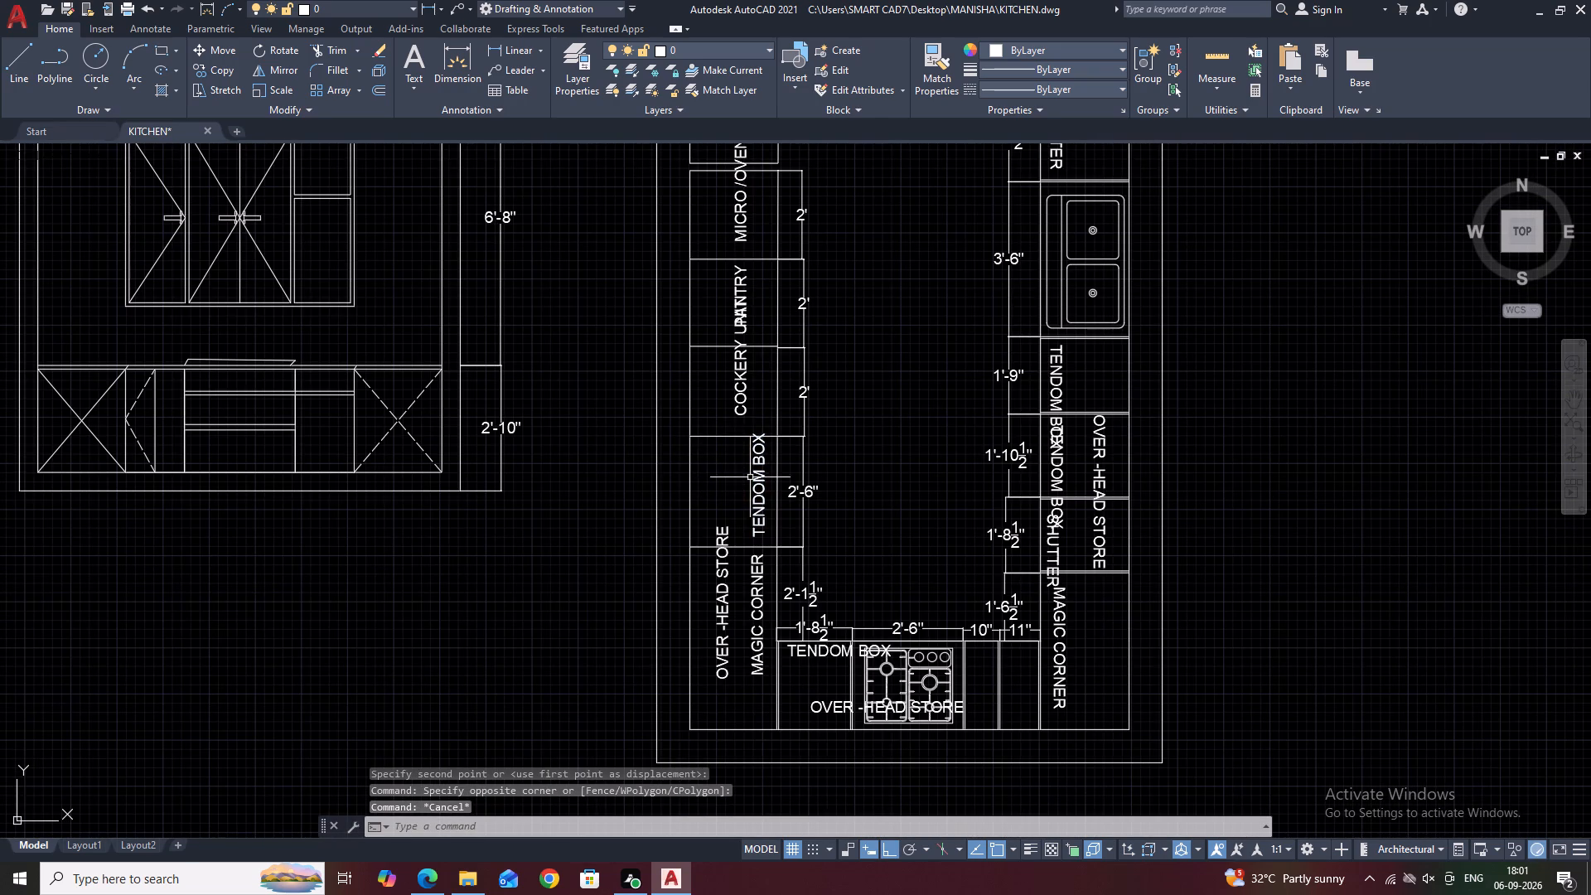
click(757, 470)
right_click(758, 470)
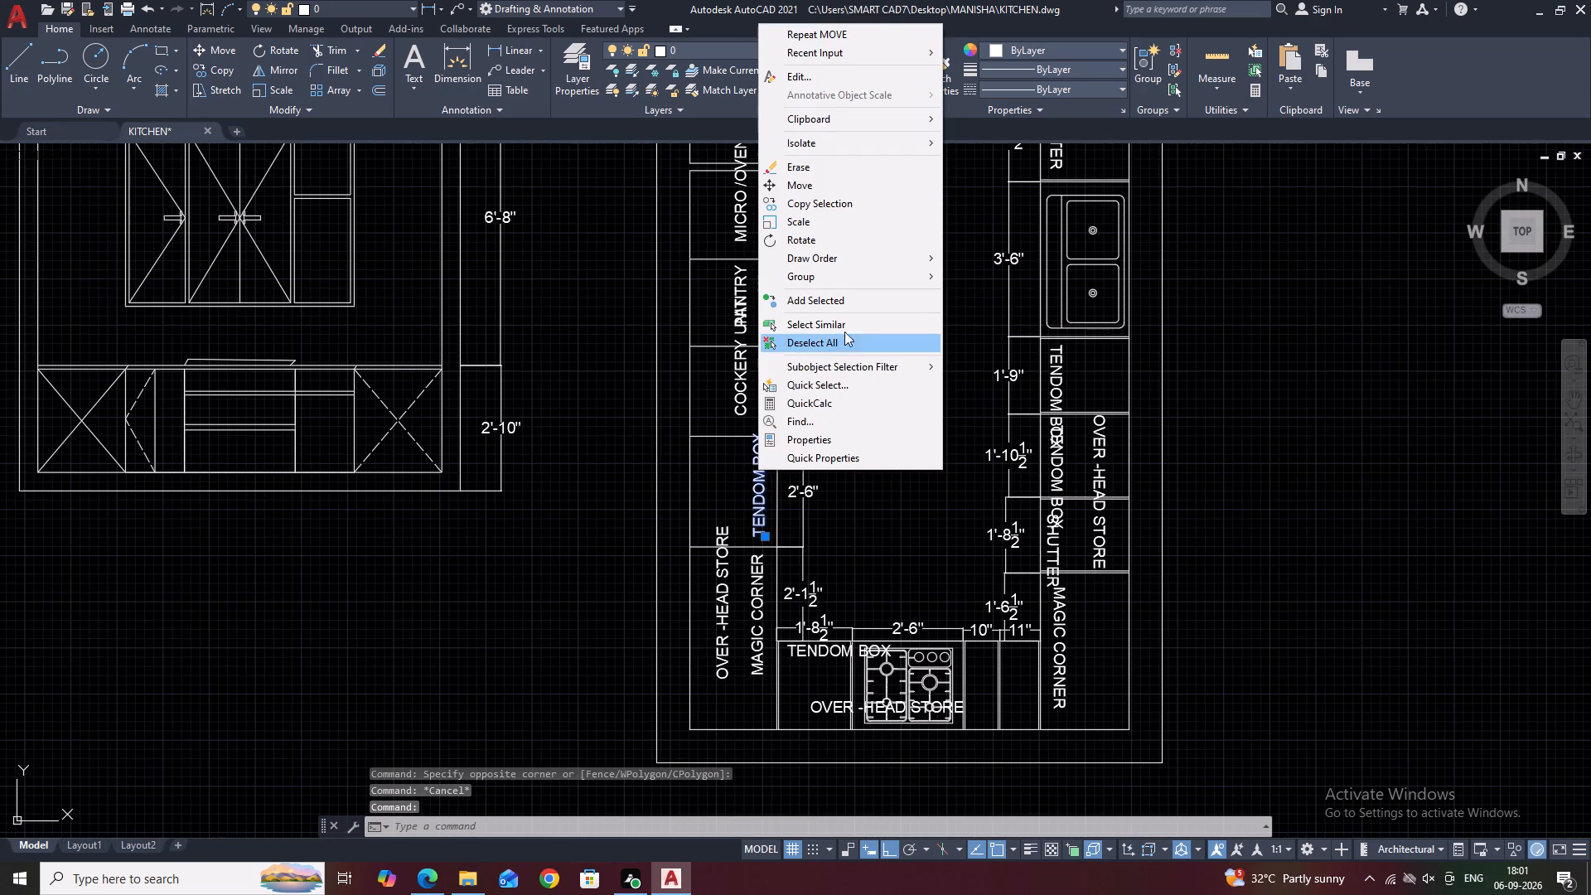
click(845, 325)
text(PR)
key(space)
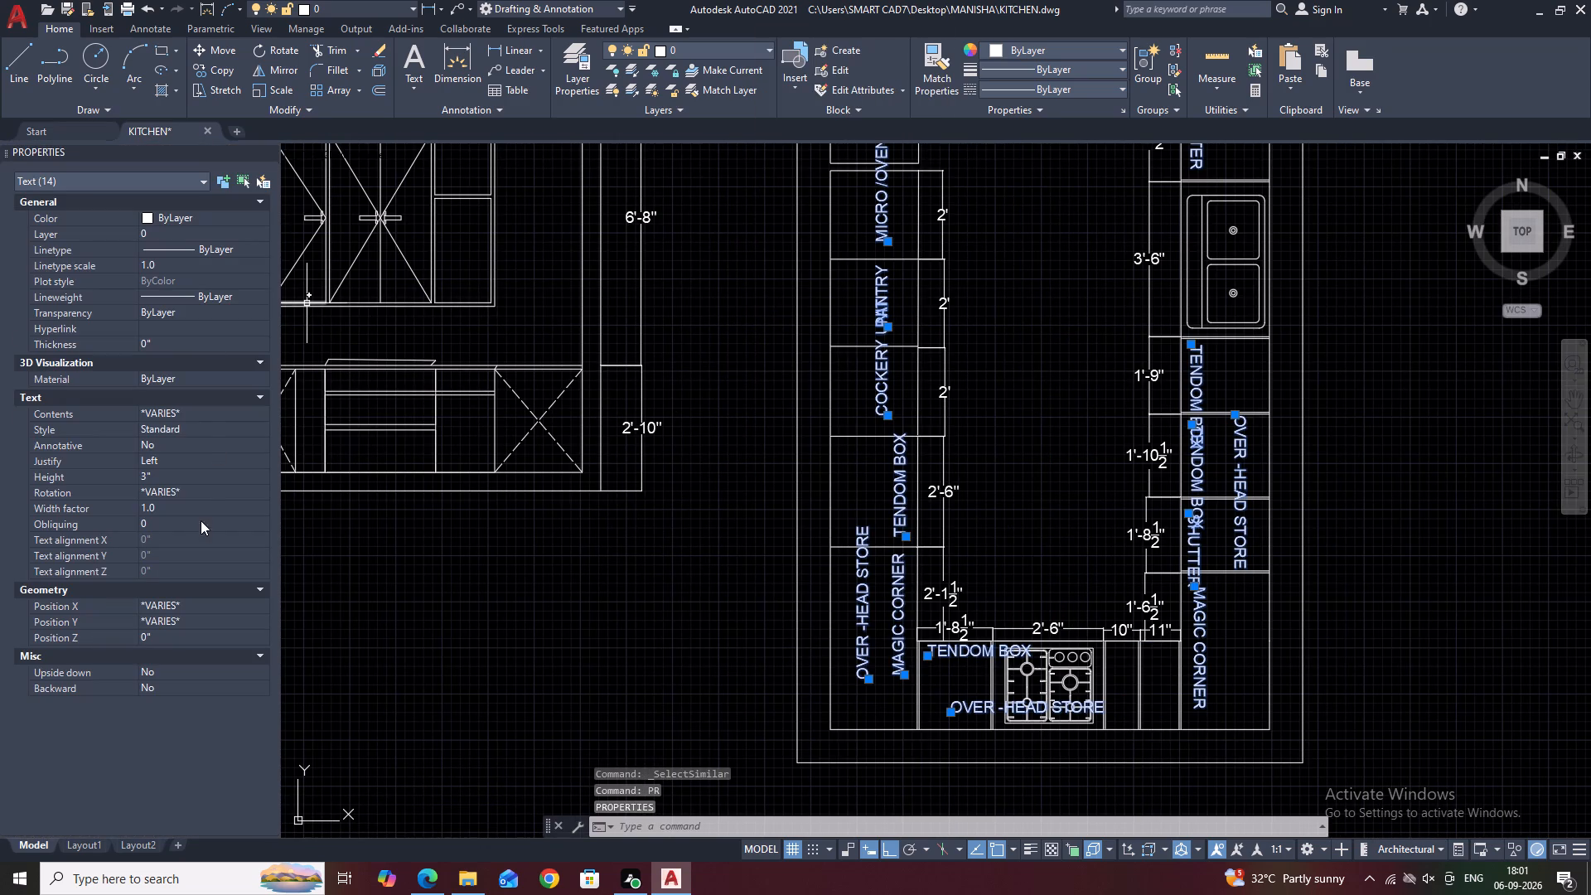
click(182, 472)
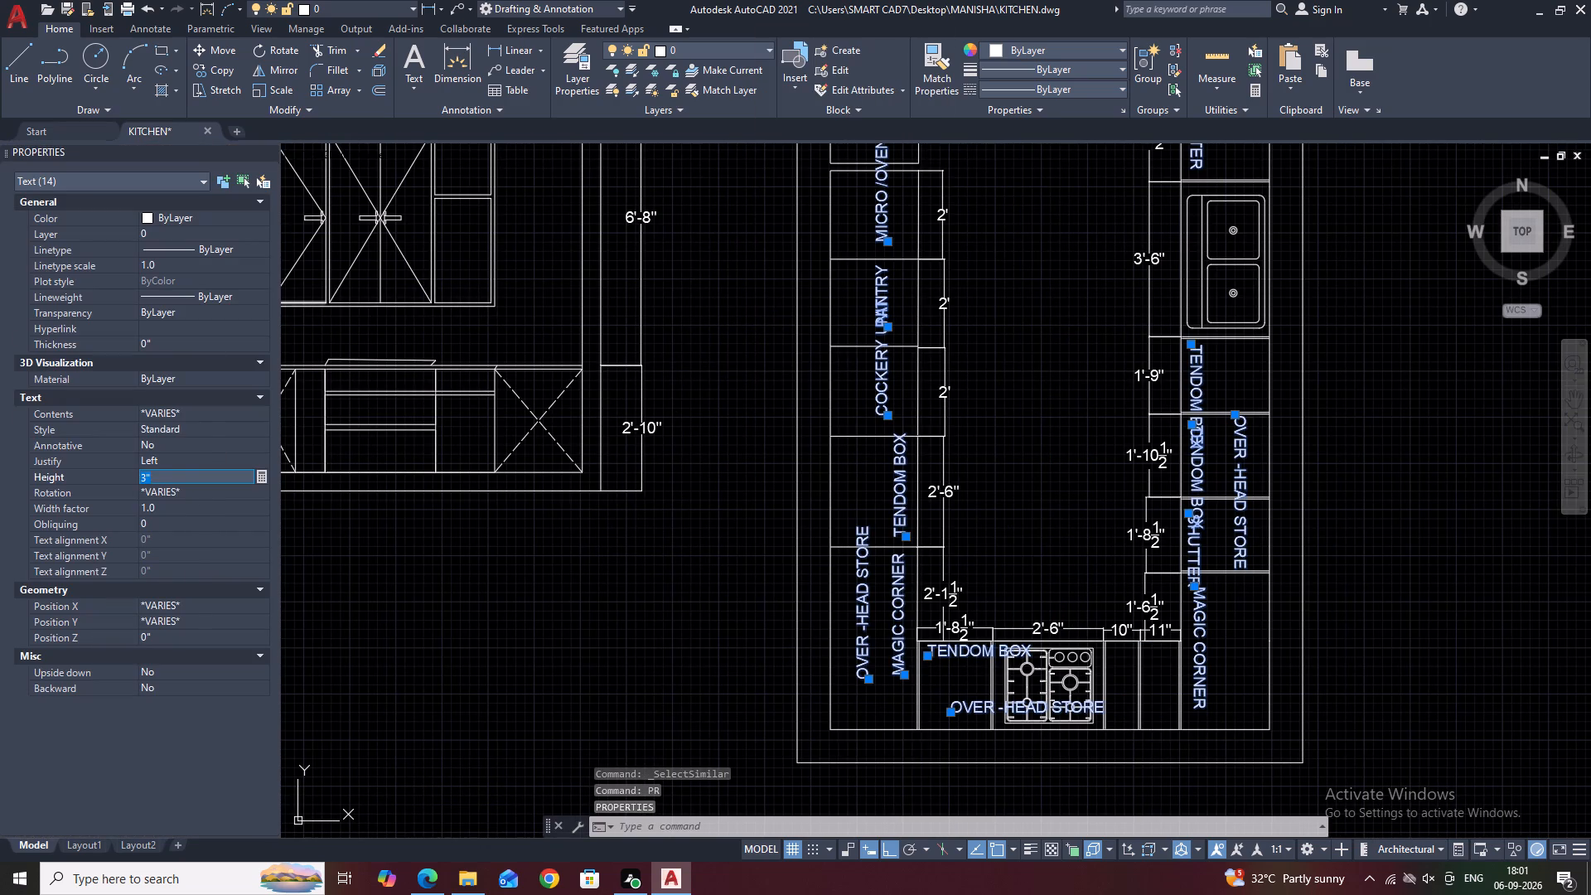
key(2)
key(Return)
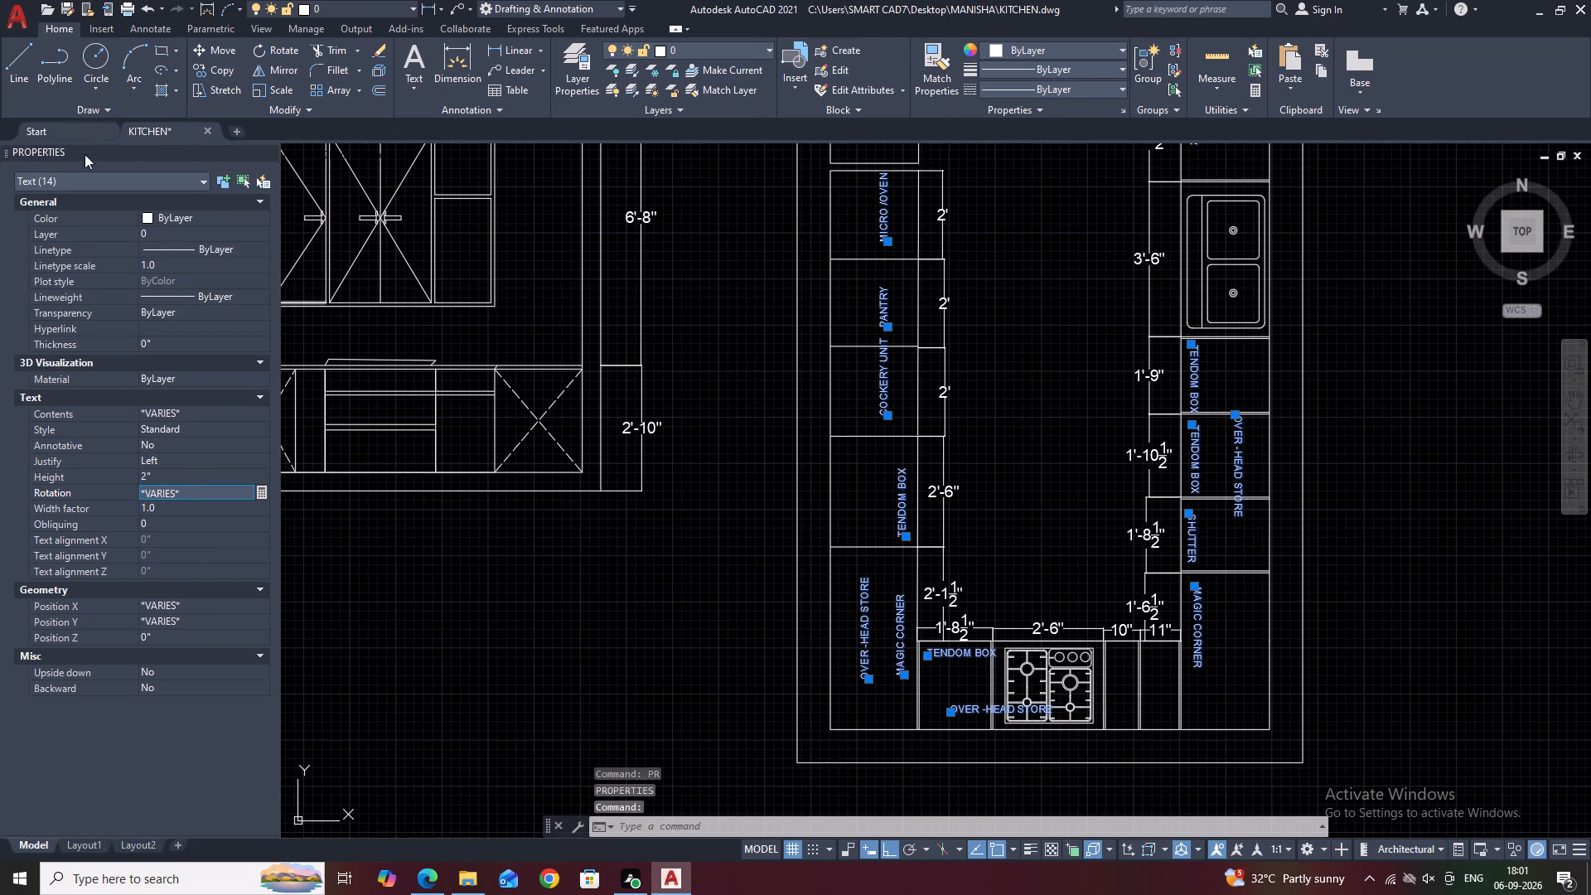
click(269, 150)
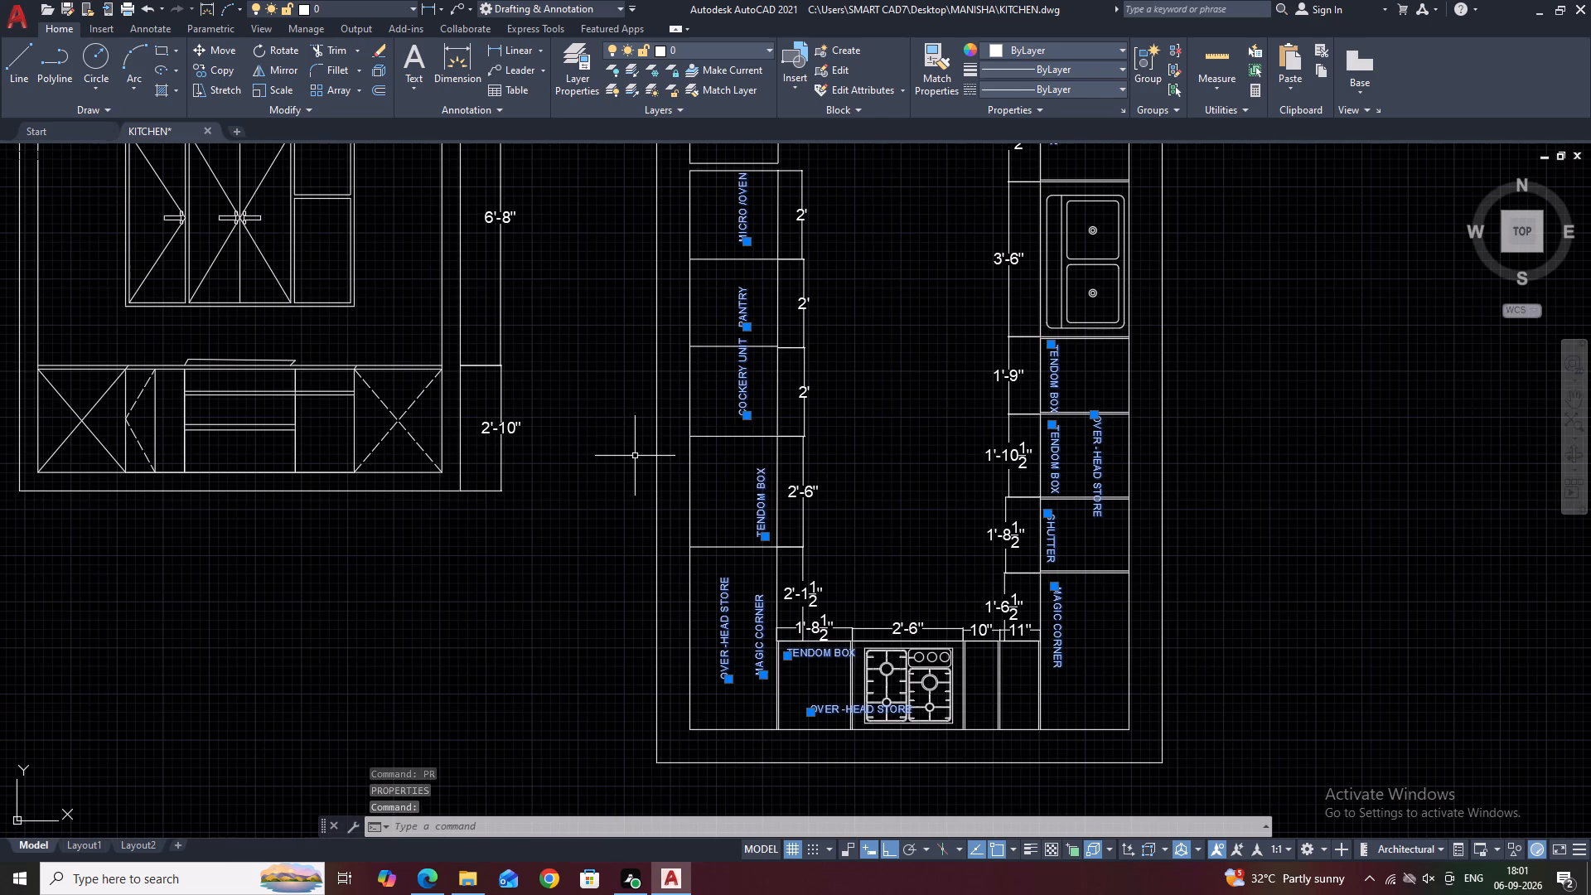
key(Escape)
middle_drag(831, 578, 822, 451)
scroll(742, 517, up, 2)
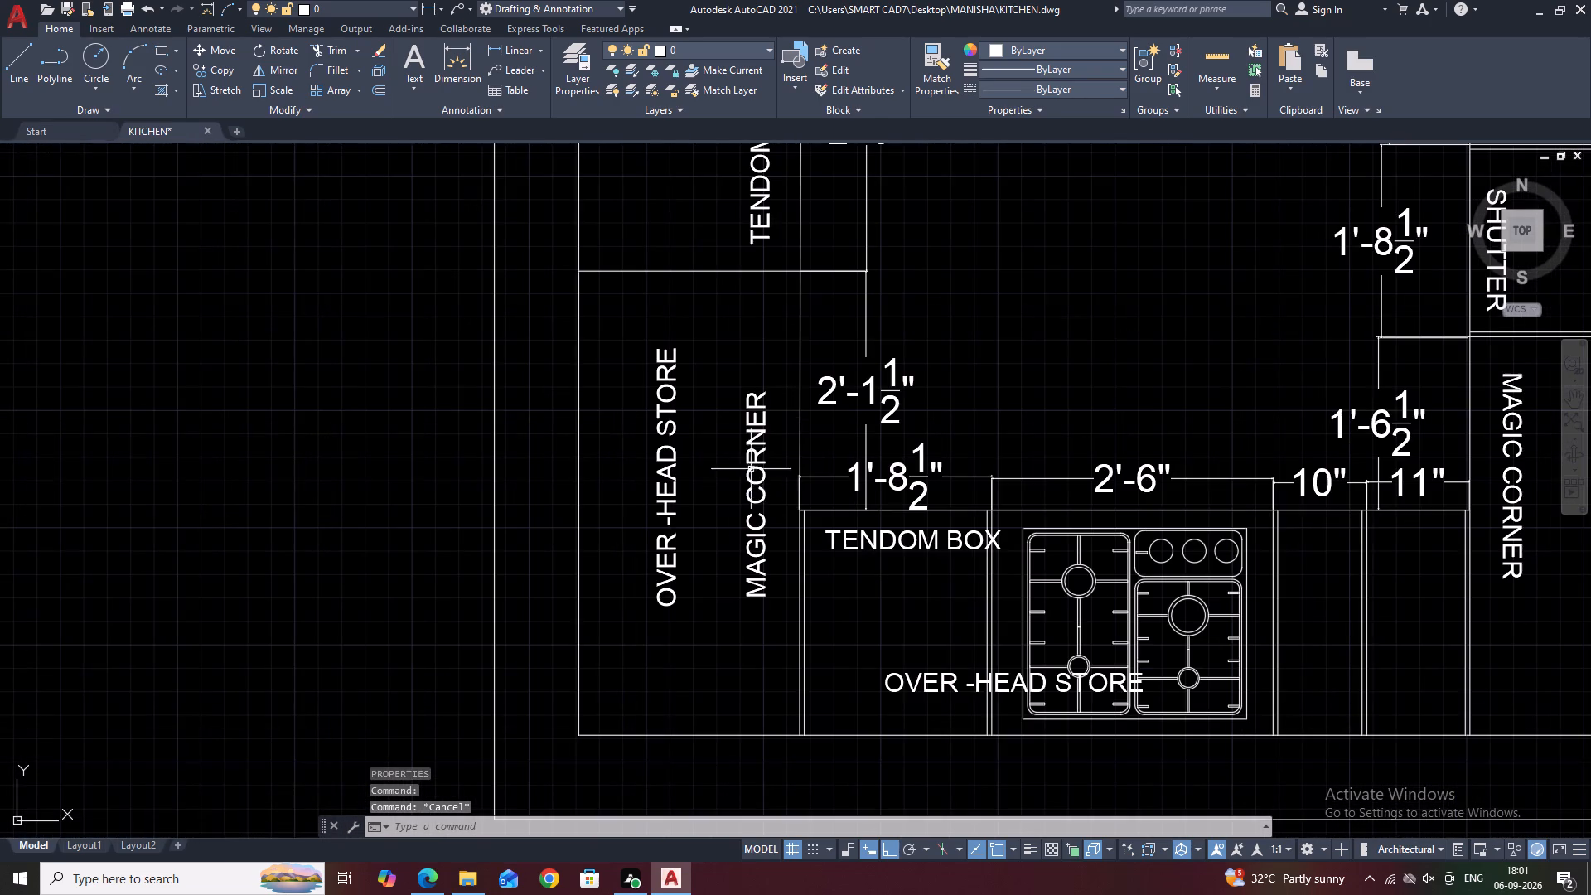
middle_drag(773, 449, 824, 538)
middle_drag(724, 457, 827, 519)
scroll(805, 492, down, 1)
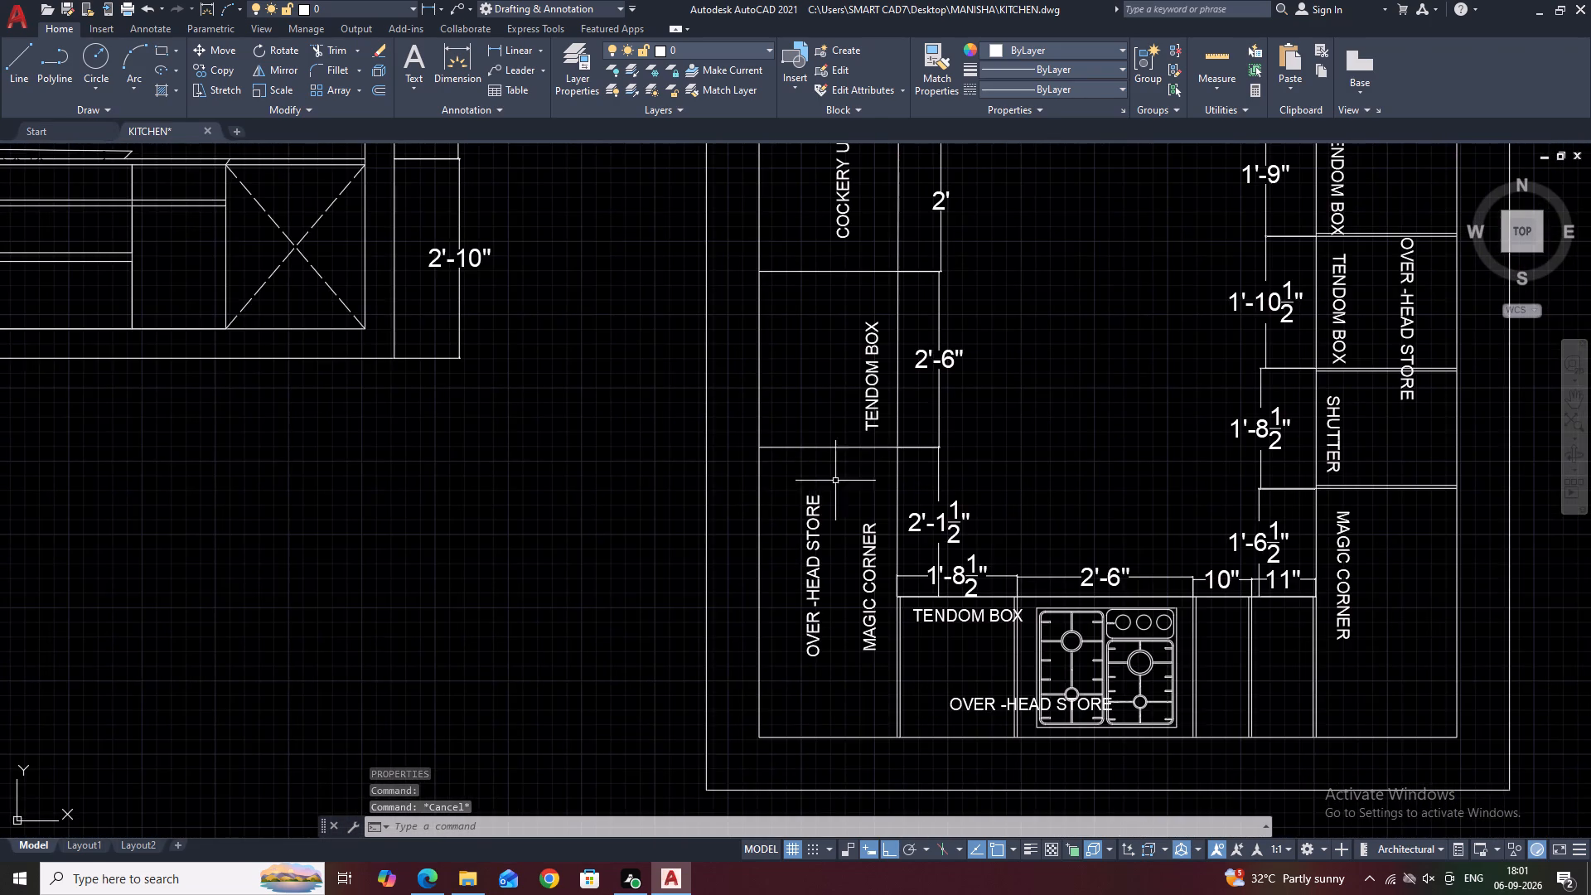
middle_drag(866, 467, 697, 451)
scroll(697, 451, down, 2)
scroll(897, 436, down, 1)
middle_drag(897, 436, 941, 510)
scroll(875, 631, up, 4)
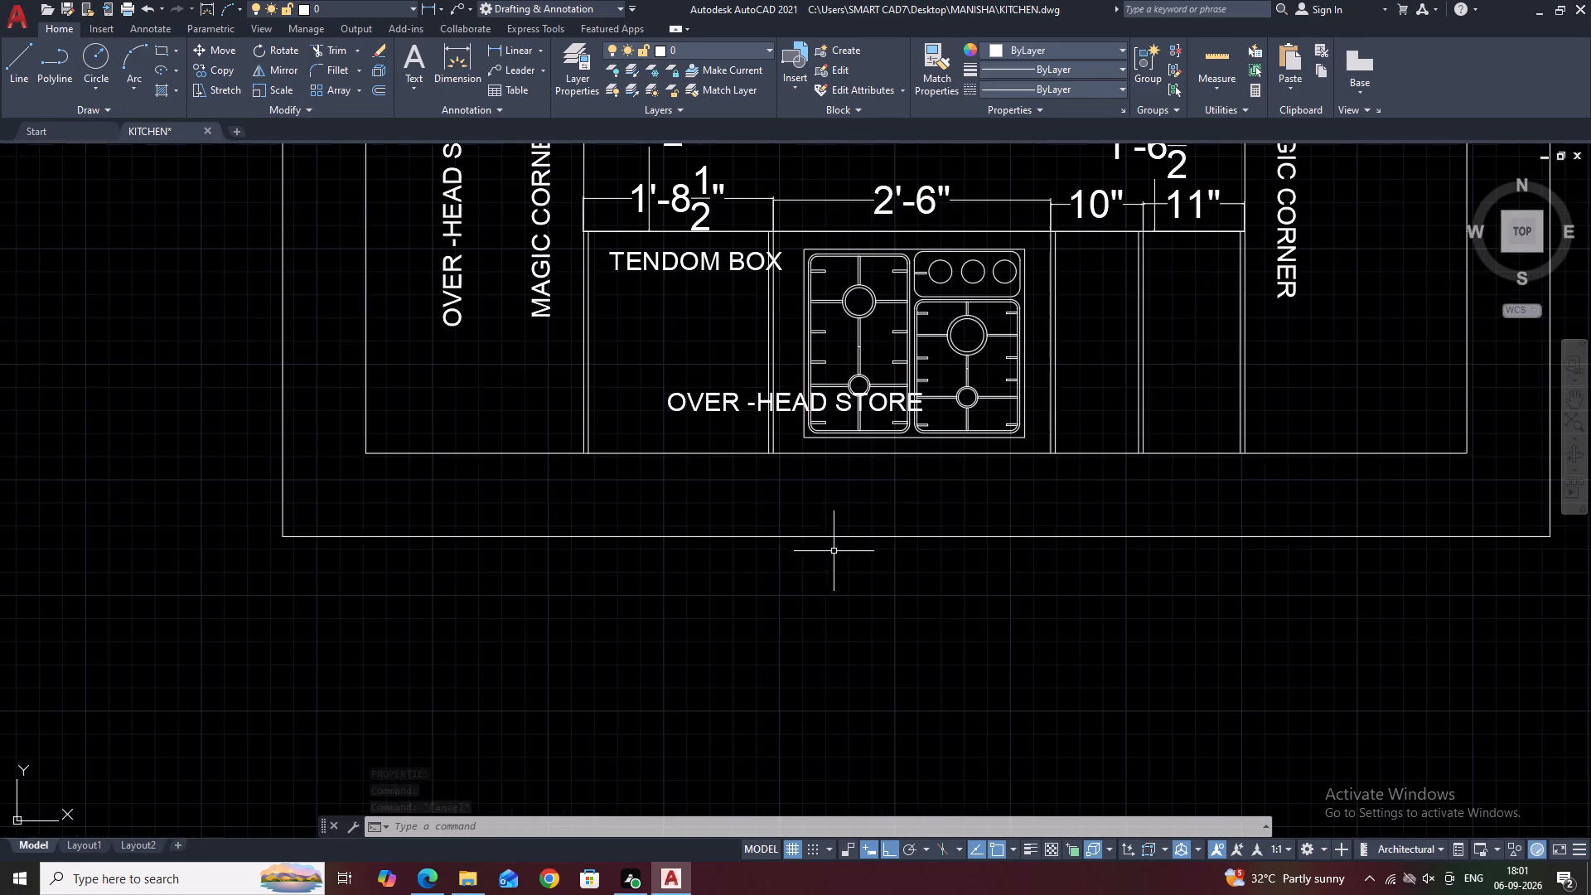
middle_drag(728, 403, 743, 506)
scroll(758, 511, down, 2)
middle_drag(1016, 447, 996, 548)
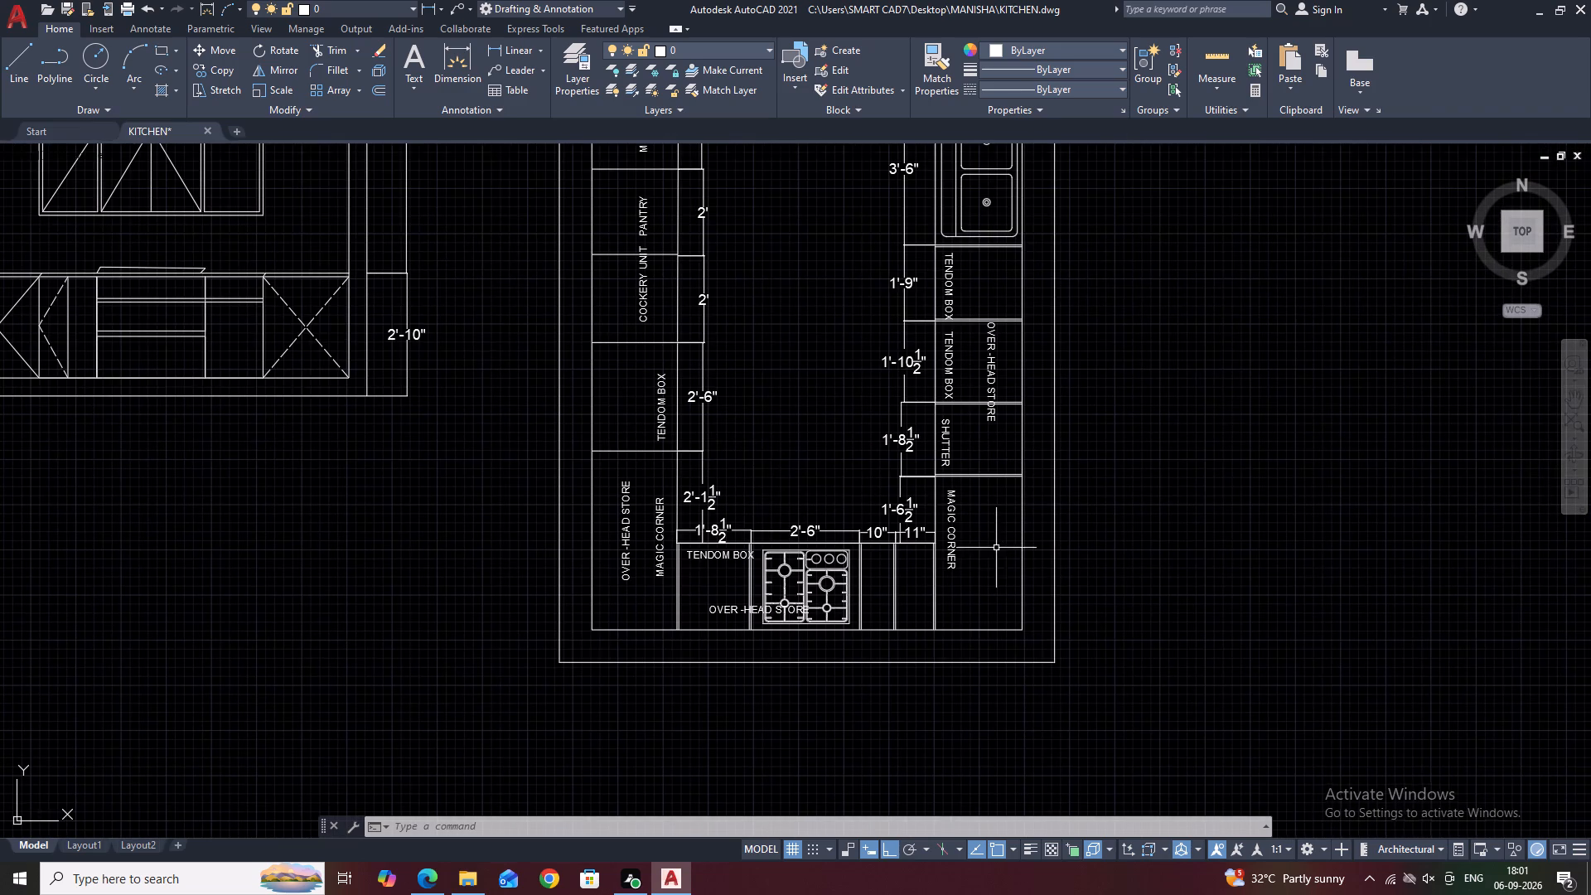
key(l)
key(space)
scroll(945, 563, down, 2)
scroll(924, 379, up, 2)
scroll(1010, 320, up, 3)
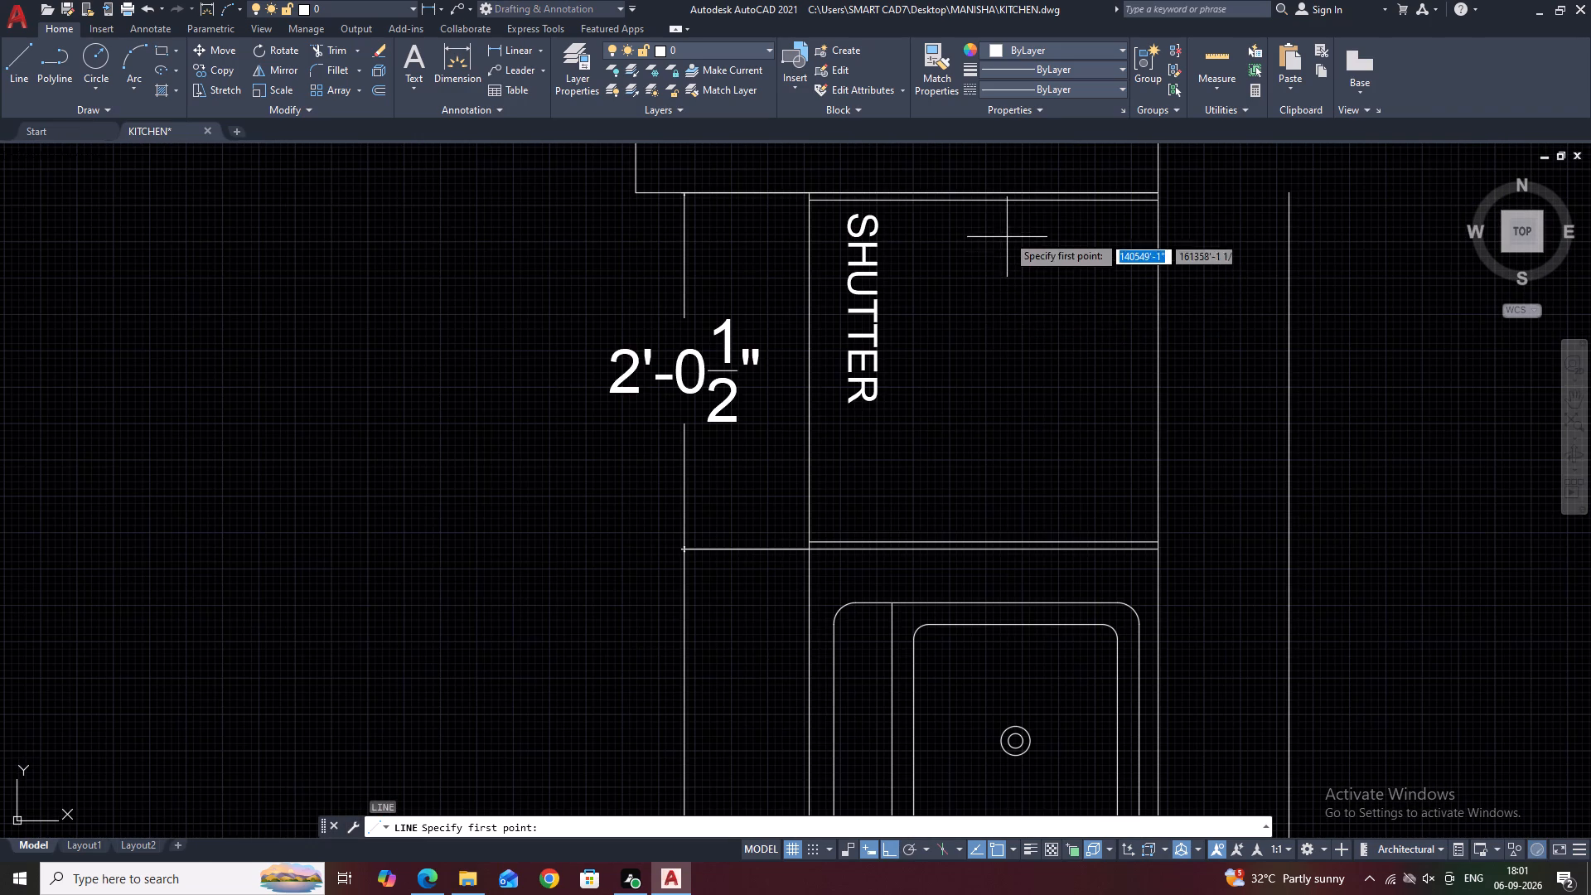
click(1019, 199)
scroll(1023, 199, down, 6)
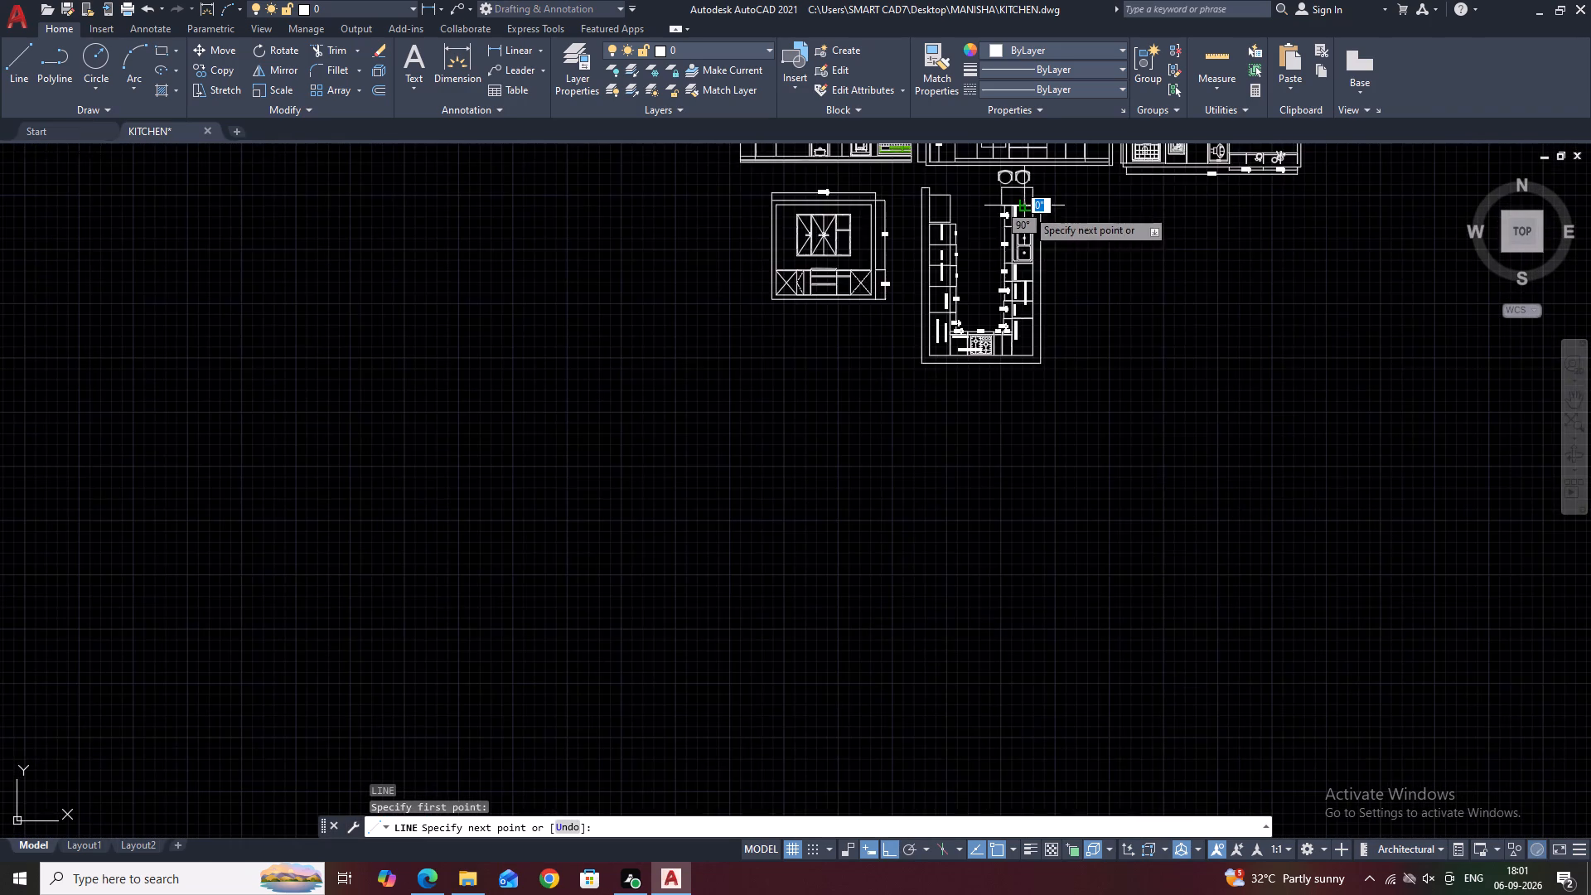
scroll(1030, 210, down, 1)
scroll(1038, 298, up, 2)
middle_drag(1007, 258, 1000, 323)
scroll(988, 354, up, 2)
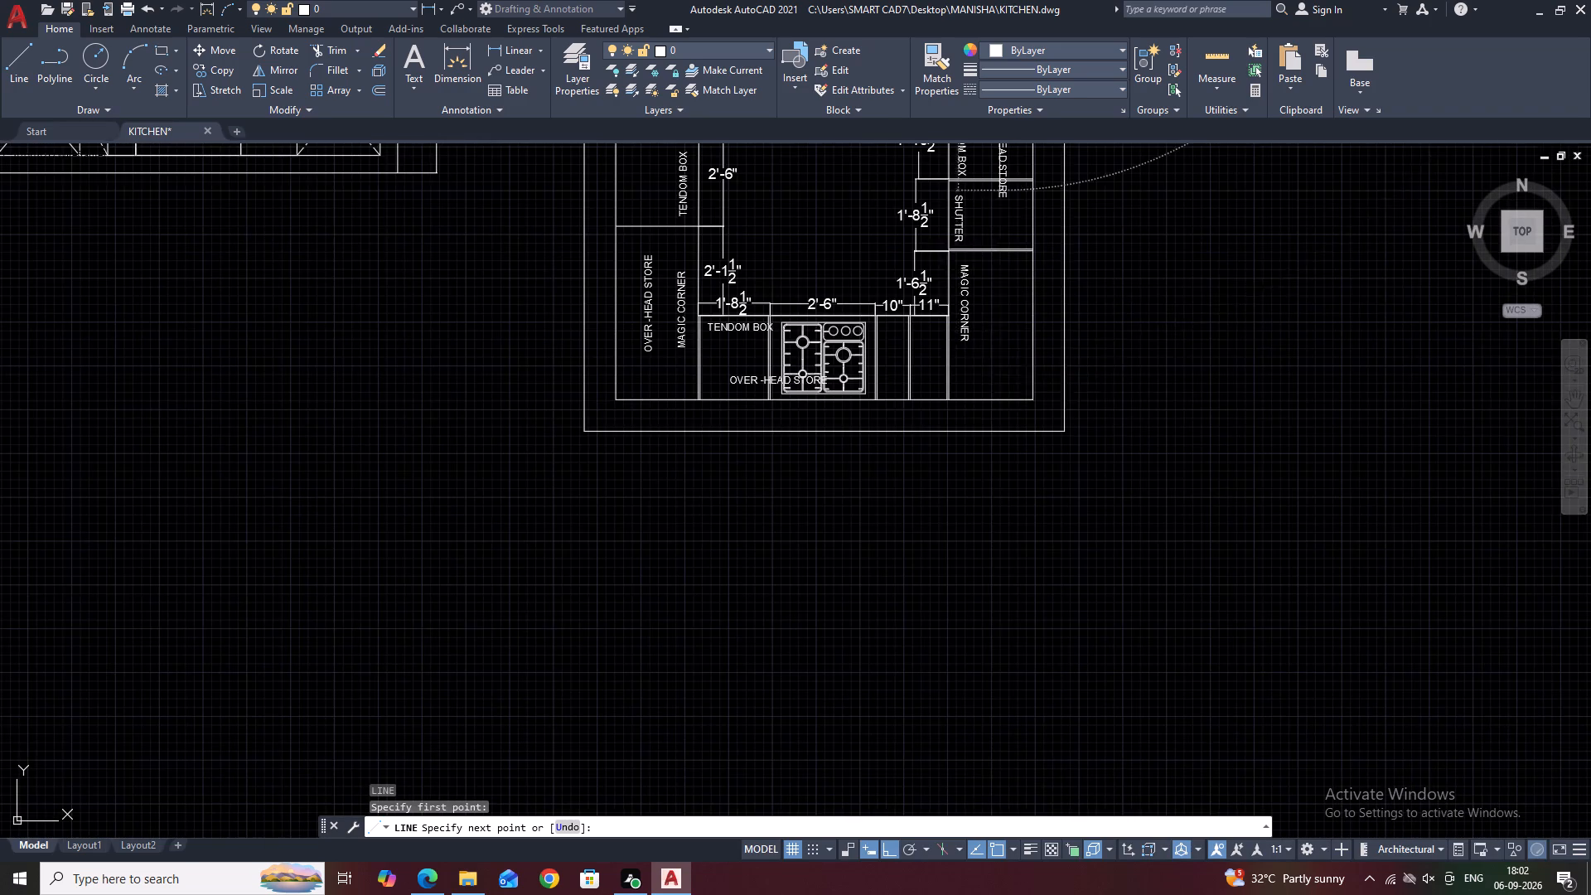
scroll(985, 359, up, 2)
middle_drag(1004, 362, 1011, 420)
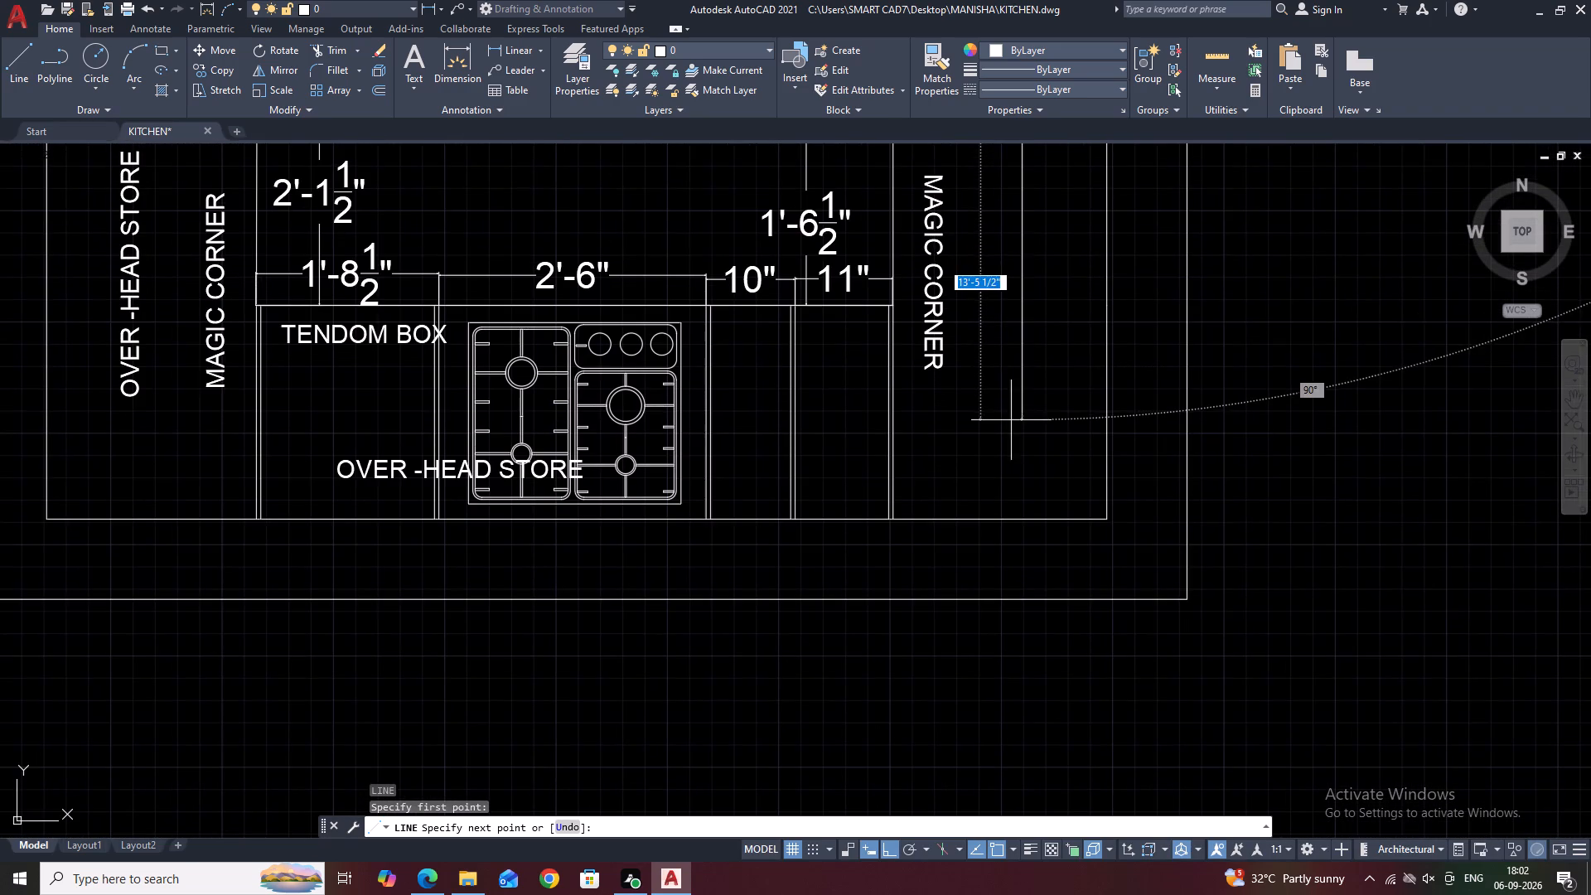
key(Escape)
Draw a helper line along the bottom edge of the right counter's MAGIC CORNER unit, spanning its full width.
key(space)
click(897, 521)
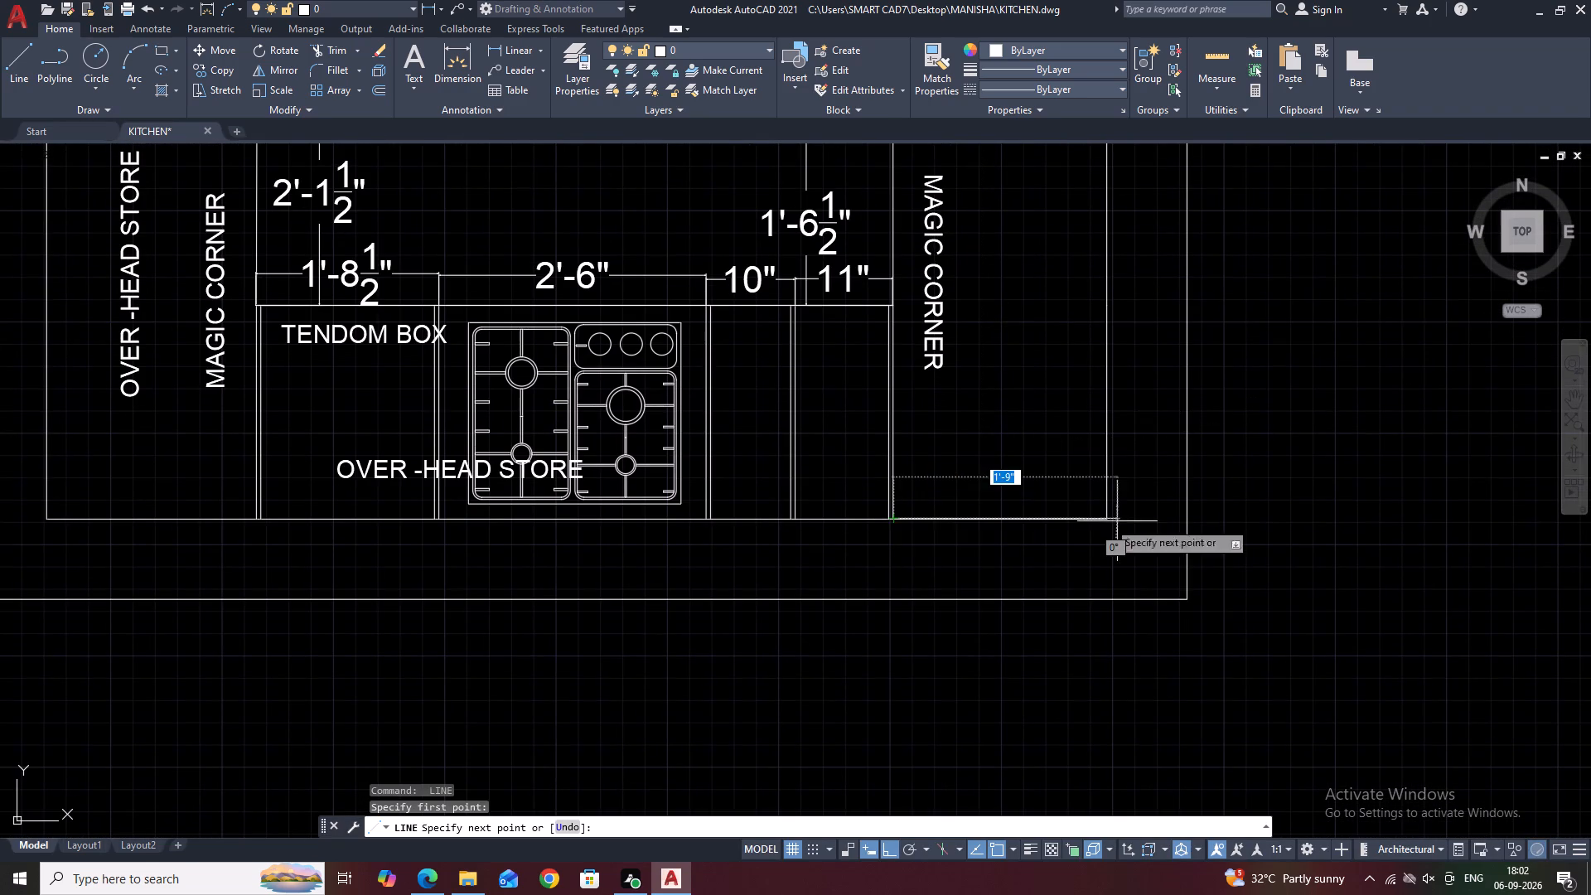
click(1113, 518)
key(Escape)
Draw a vertical line about 14'-4" long from the helper line's midpoint up to the panel line above the right counter's topmost SHUTTER unit.
key(space)
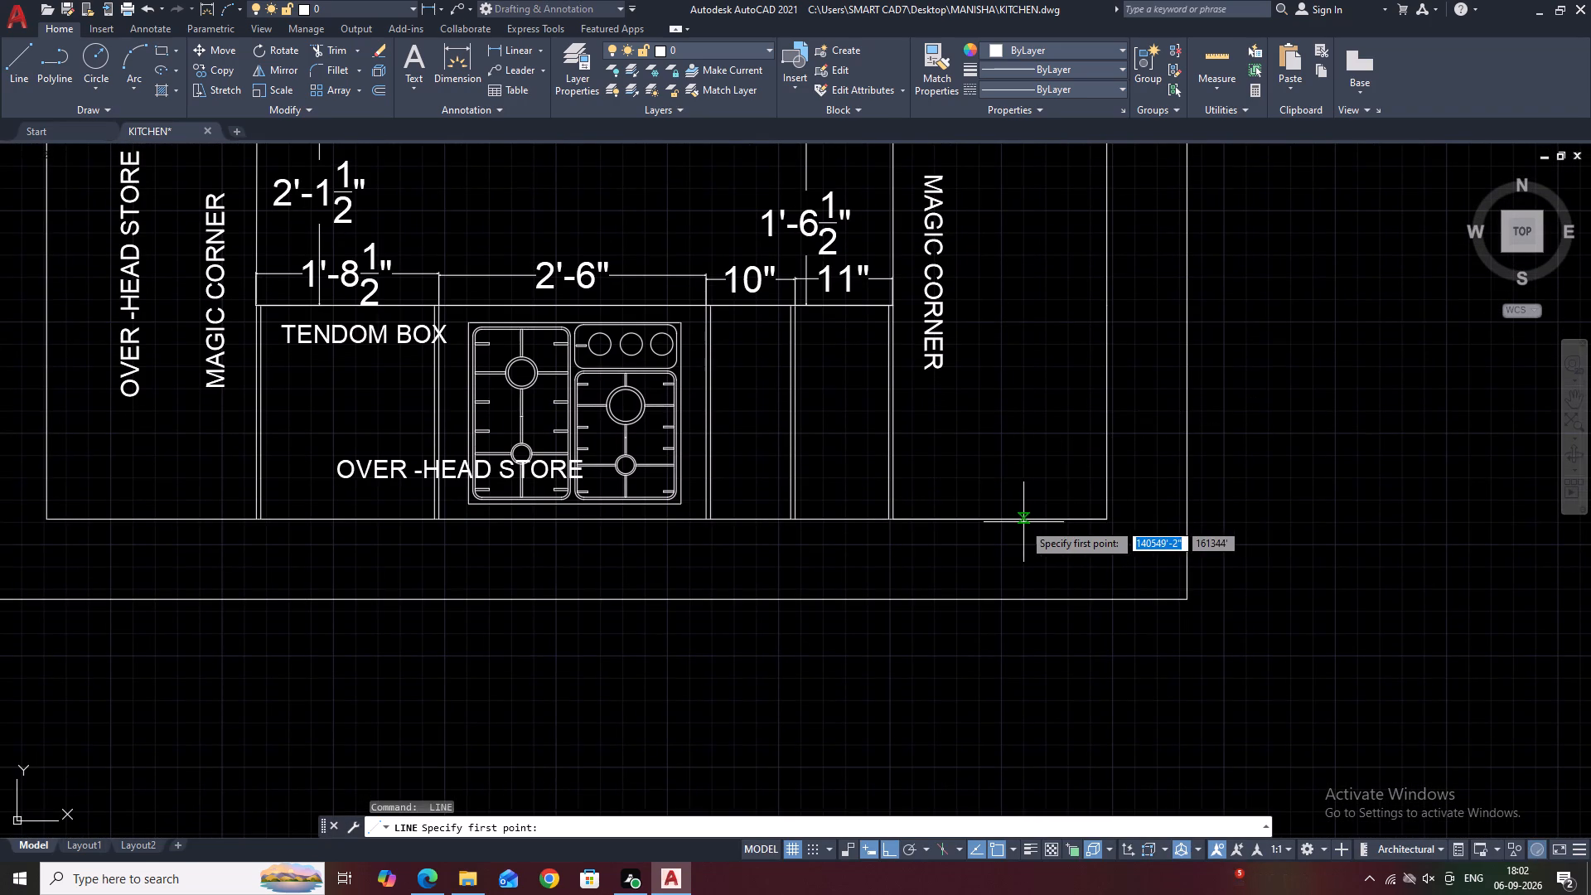
click(1002, 520)
scroll(999, 361, down, 3)
middle_drag(995, 208, 978, 492)
scroll(978, 484, down, 1)
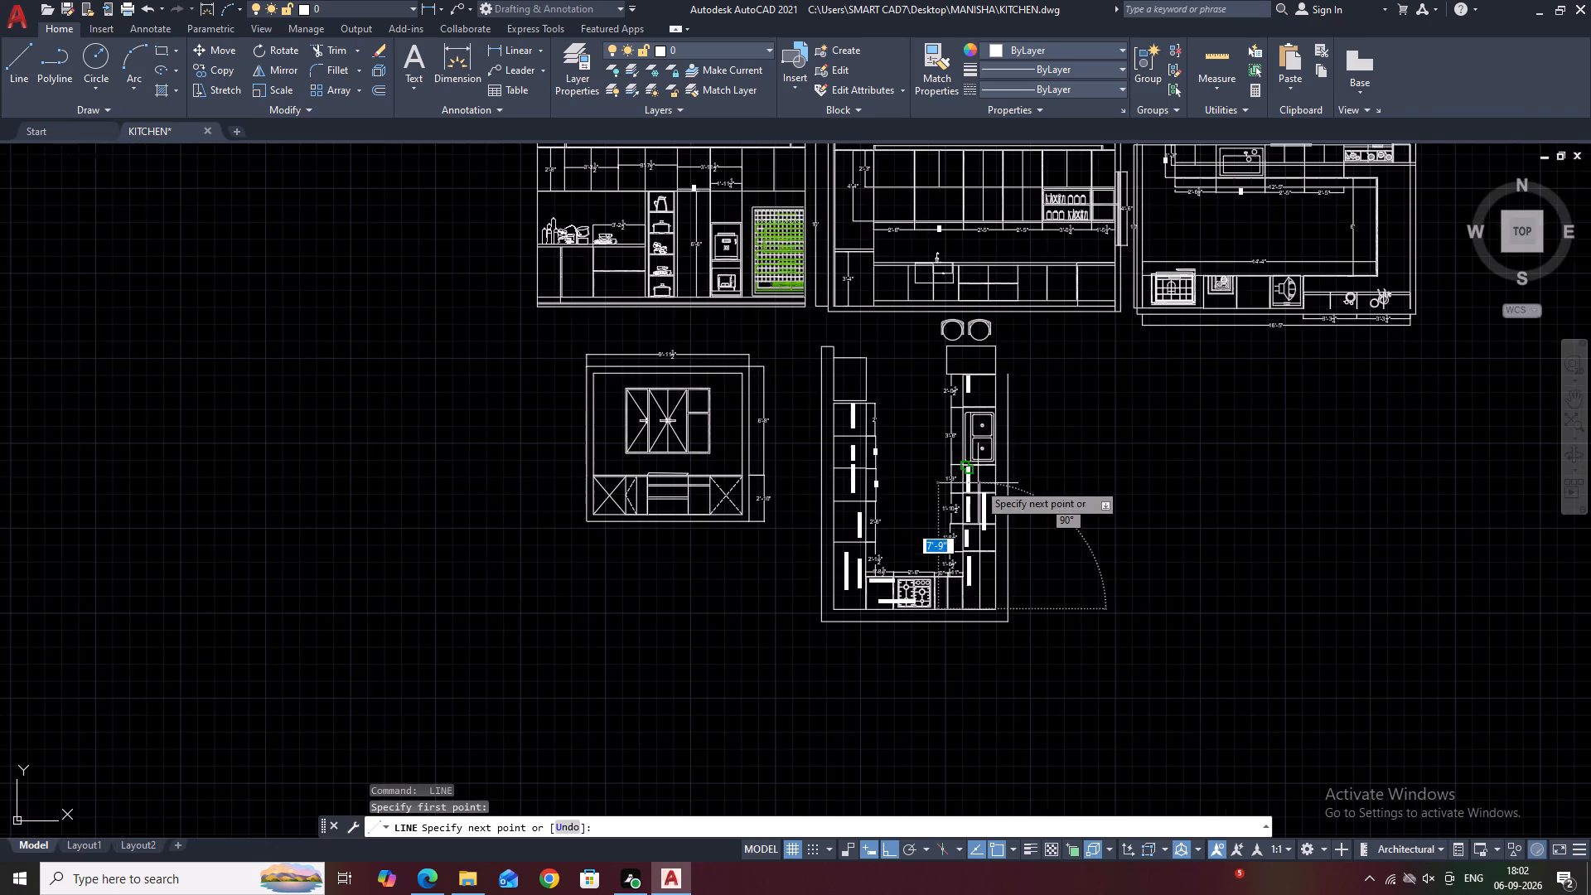
scroll(945, 332, up, 2)
scroll(1037, 481, up, 2)
scroll(1025, 382, up, 2)
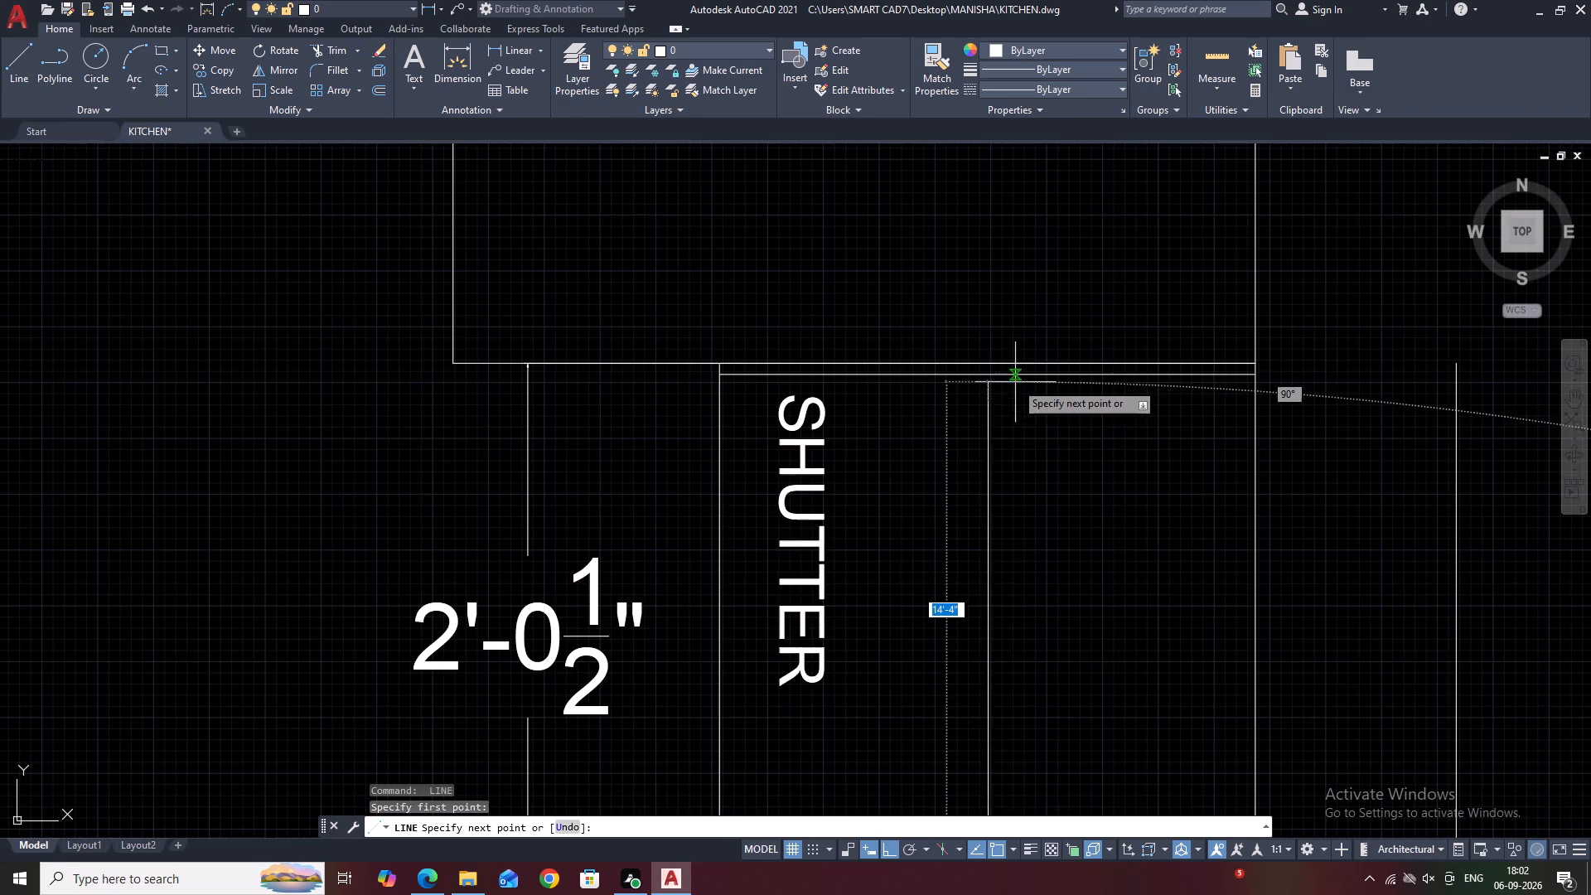
click(987, 373)
key(Escape)
Delete the helper line along the bottom edge of the right counter's MAGIC CORNER unit.
scroll(989, 360, down, 4)
middle_drag(1057, 516, 1042, 337)
middle_drag(1064, 520, 1030, 365)
scroll(1019, 329, down, 1)
middle_drag(1049, 514, 1023, 336)
scroll(1018, 404, down, 2)
middle_drag(1014, 550, 1003, 453)
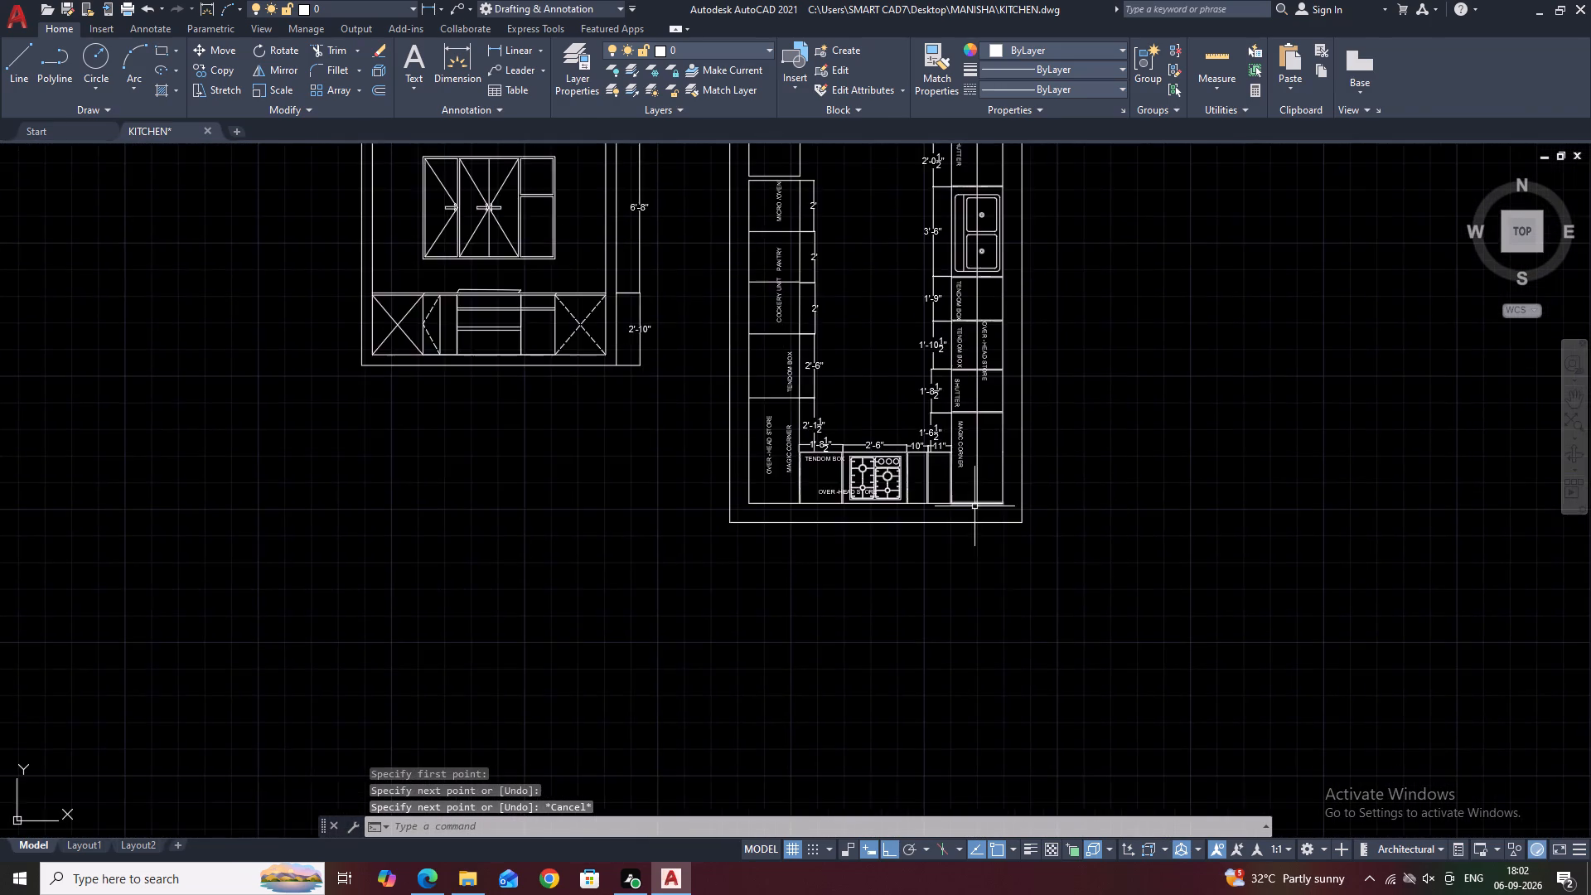
scroll(966, 502, up, 3)
drag(901, 467, 937, 514)
click(1173, 568)
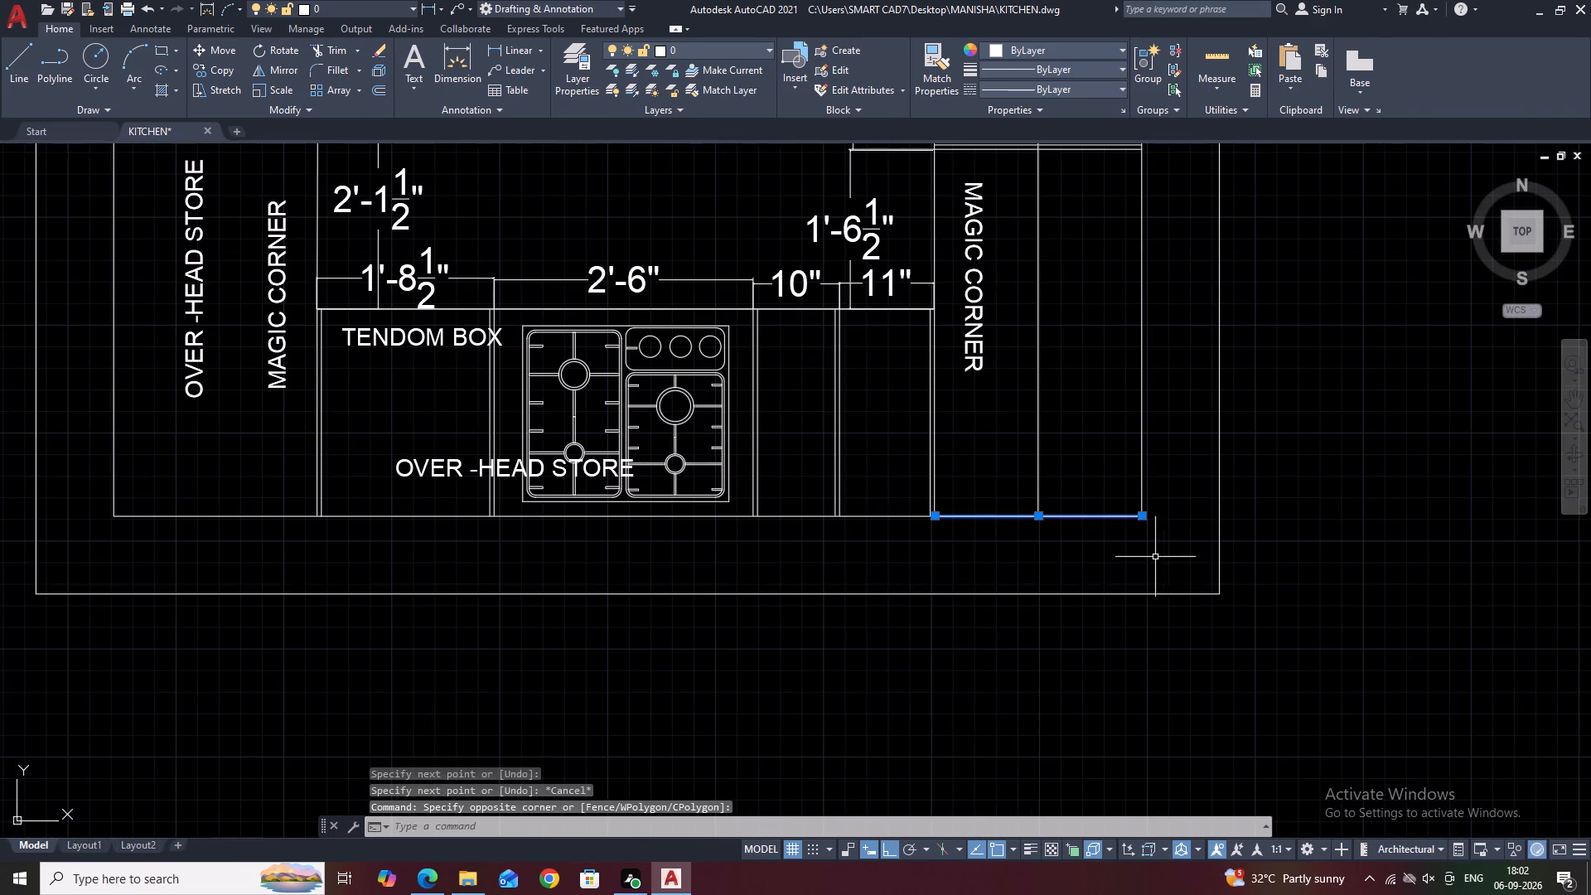
key(Delete)
Draw a horizontal line through the hob counter from the midpoint of its right end panel to the left counter's wall edge.
middle_drag(1081, 496, 1112, 556)
key(l)
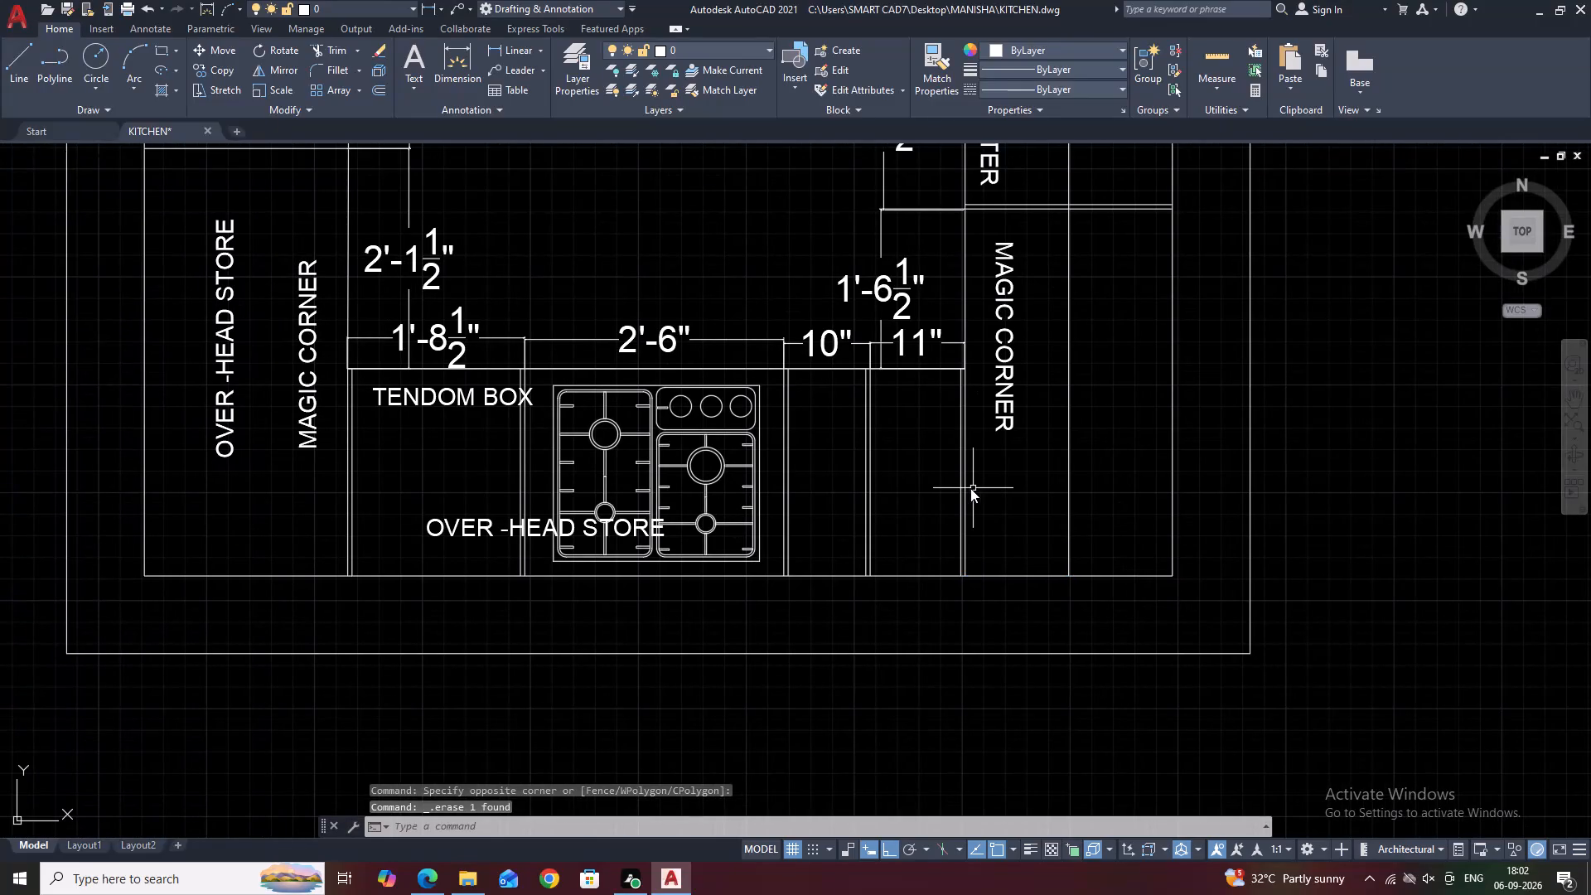
key(space)
click(957, 468)
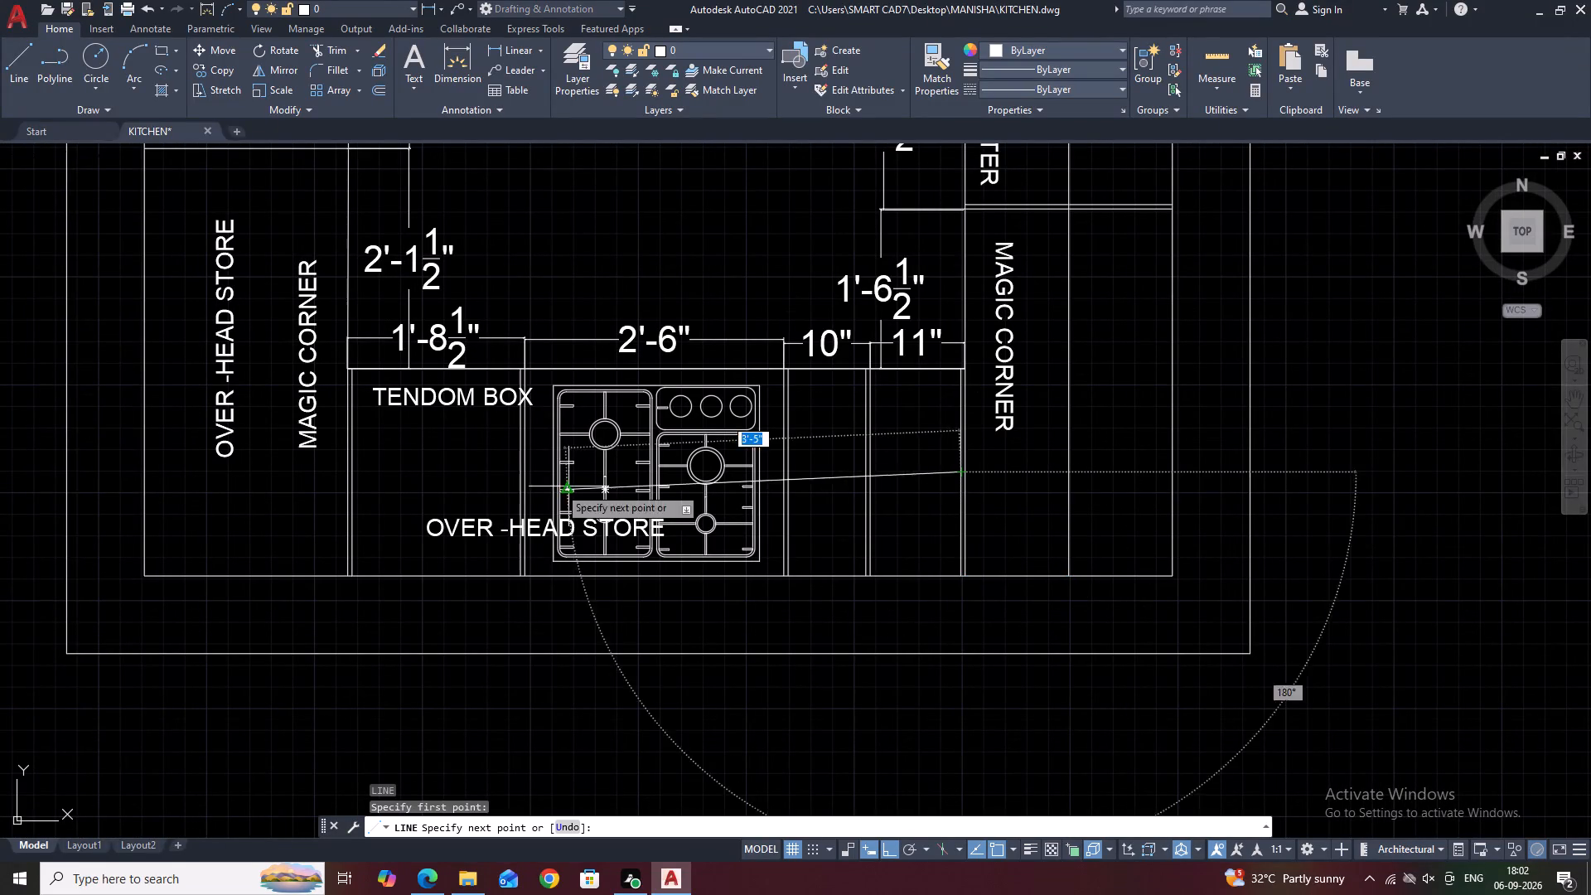
click(140, 478)
key(Escape)
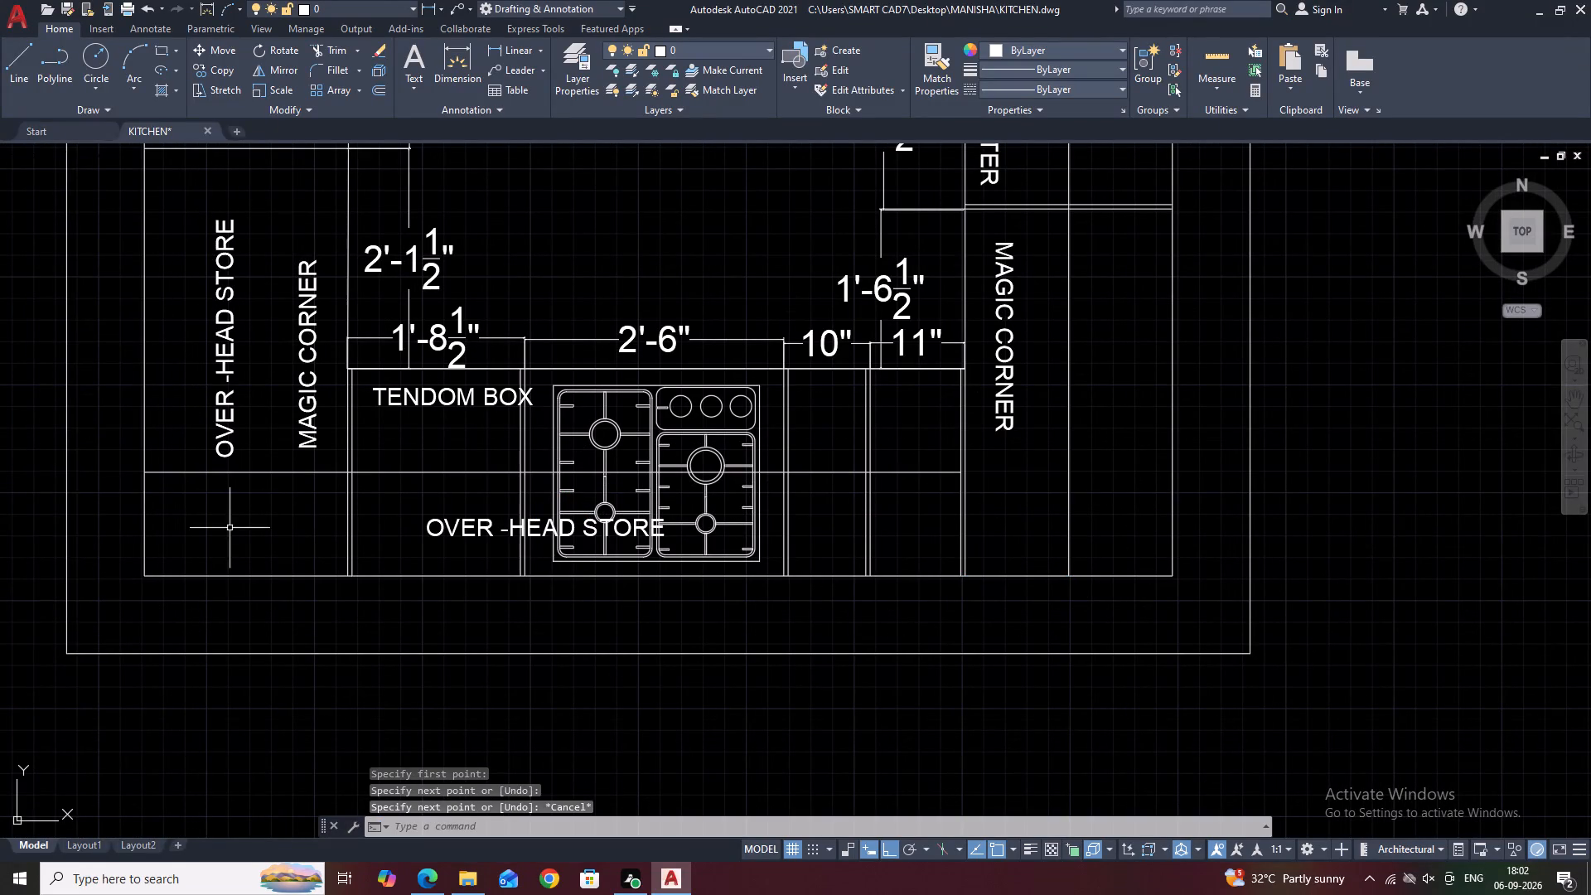
Stretch the right end of the horizontal counter line about 1'-0 1/2" to meet the right counter's vertical centre line.
drag(899, 447, 890, 505)
scroll(923, 492, down, 1)
middle_drag(923, 494, 834, 608)
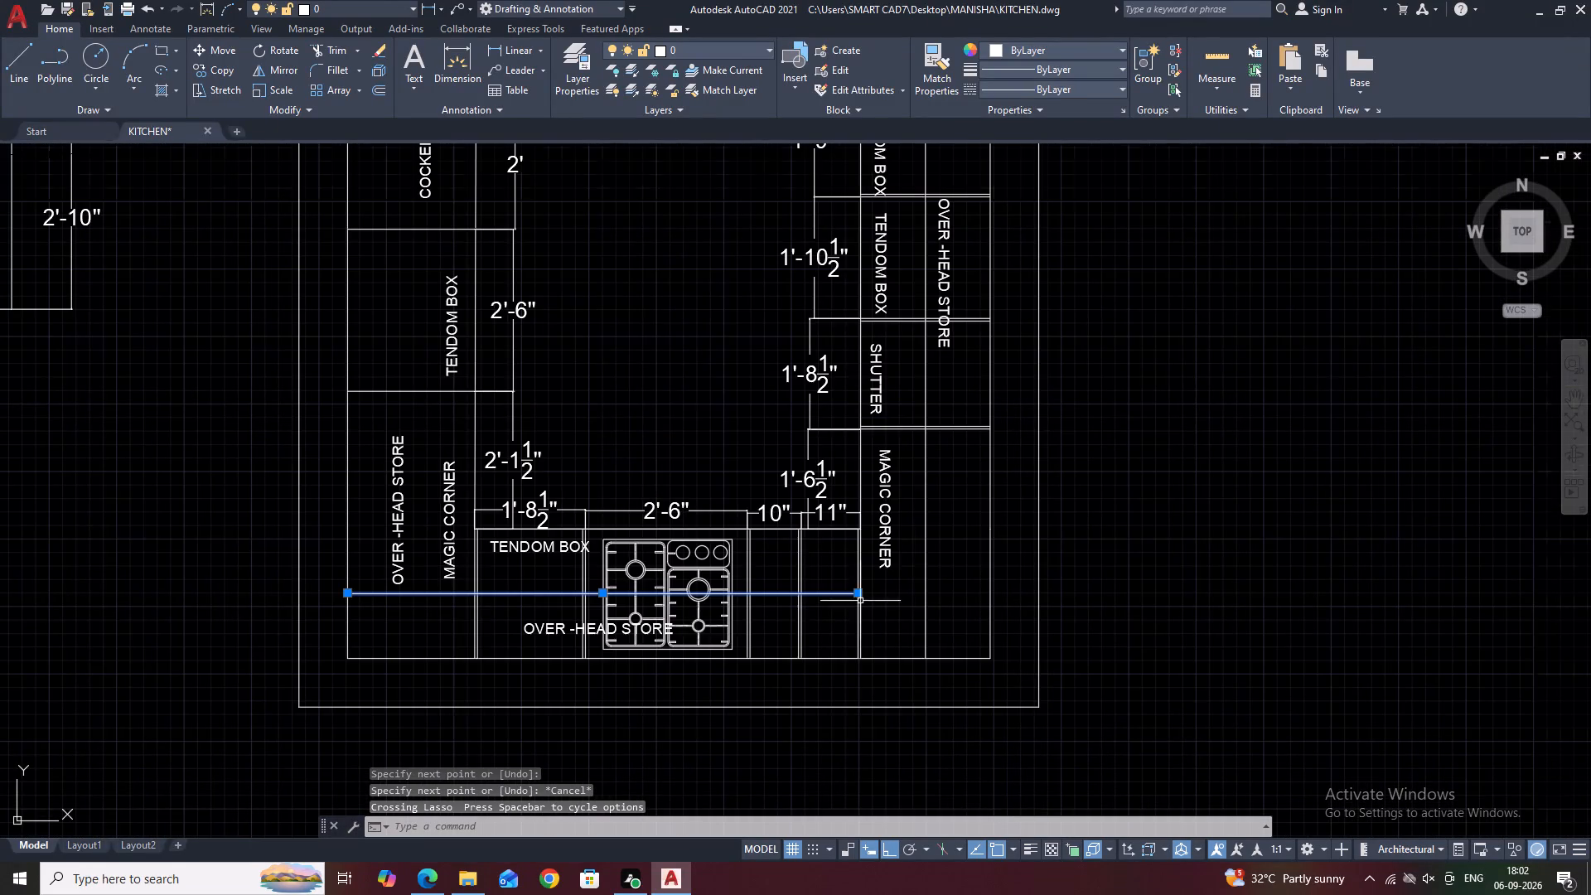
scroll(858, 597, up, 3)
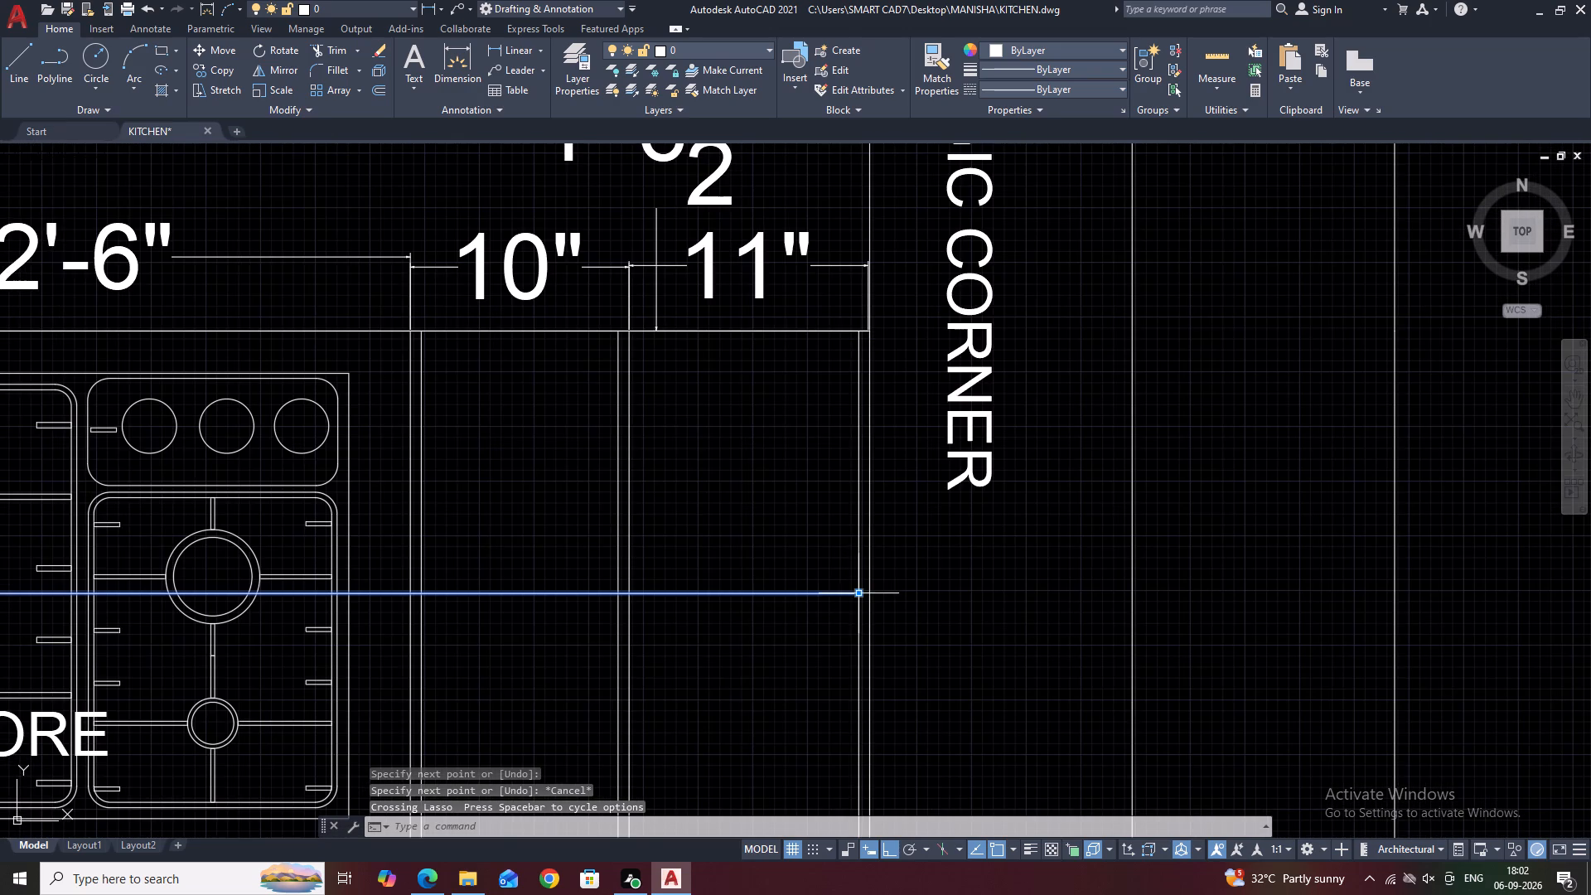
click(858, 594)
scroll(1250, 593, down, 4)
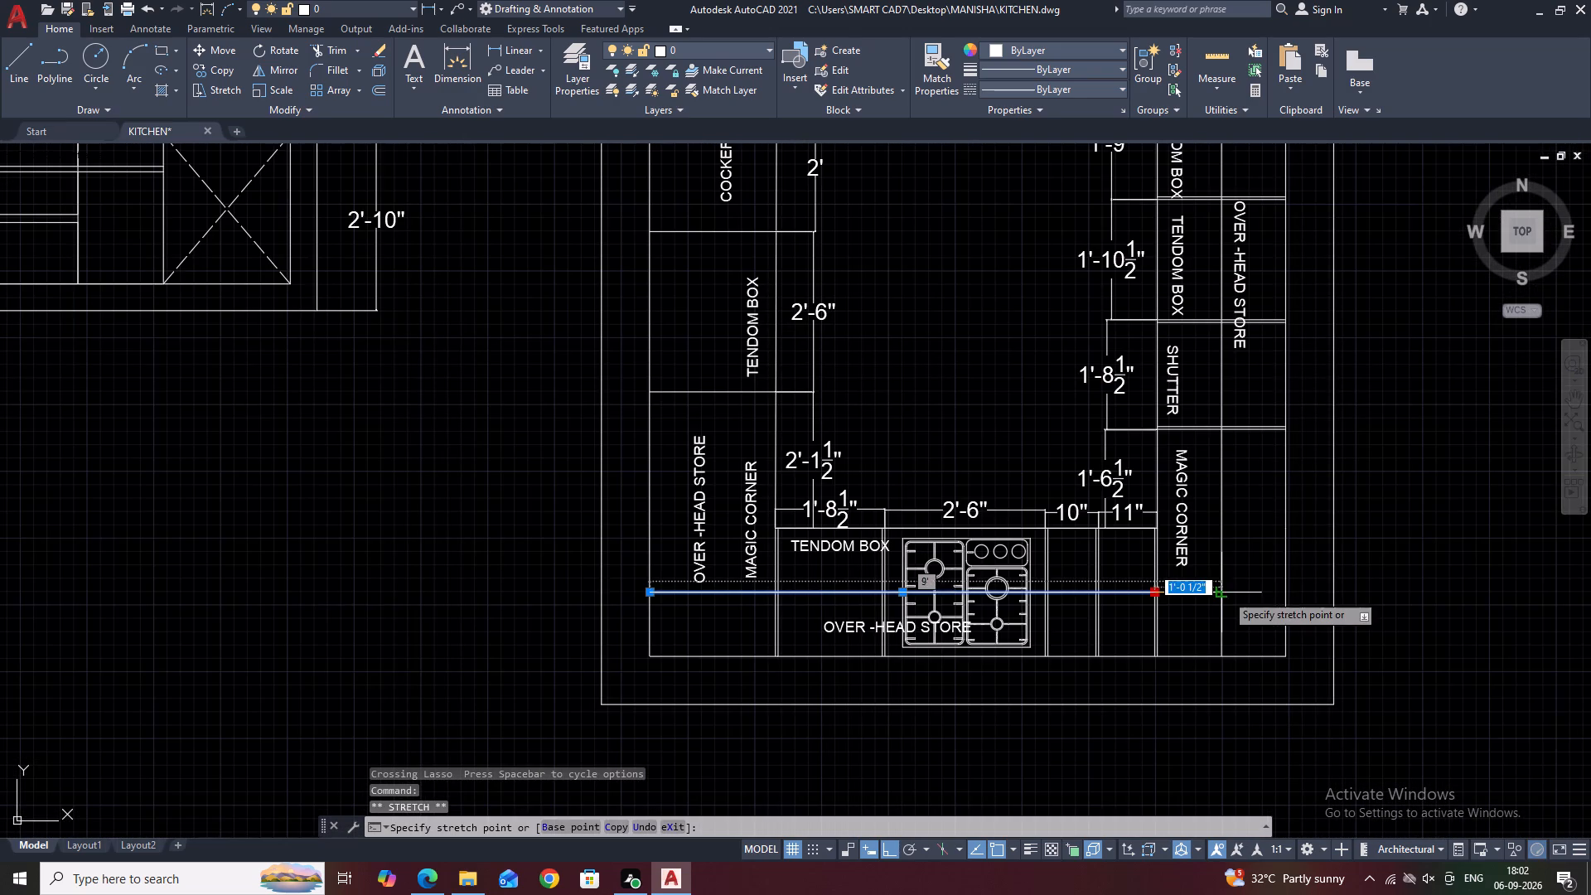
click(1223, 593)
key(Escape)
Trim the right counter's vertical centre line below its junction with the horizontal line.
text(TR)
key(space)
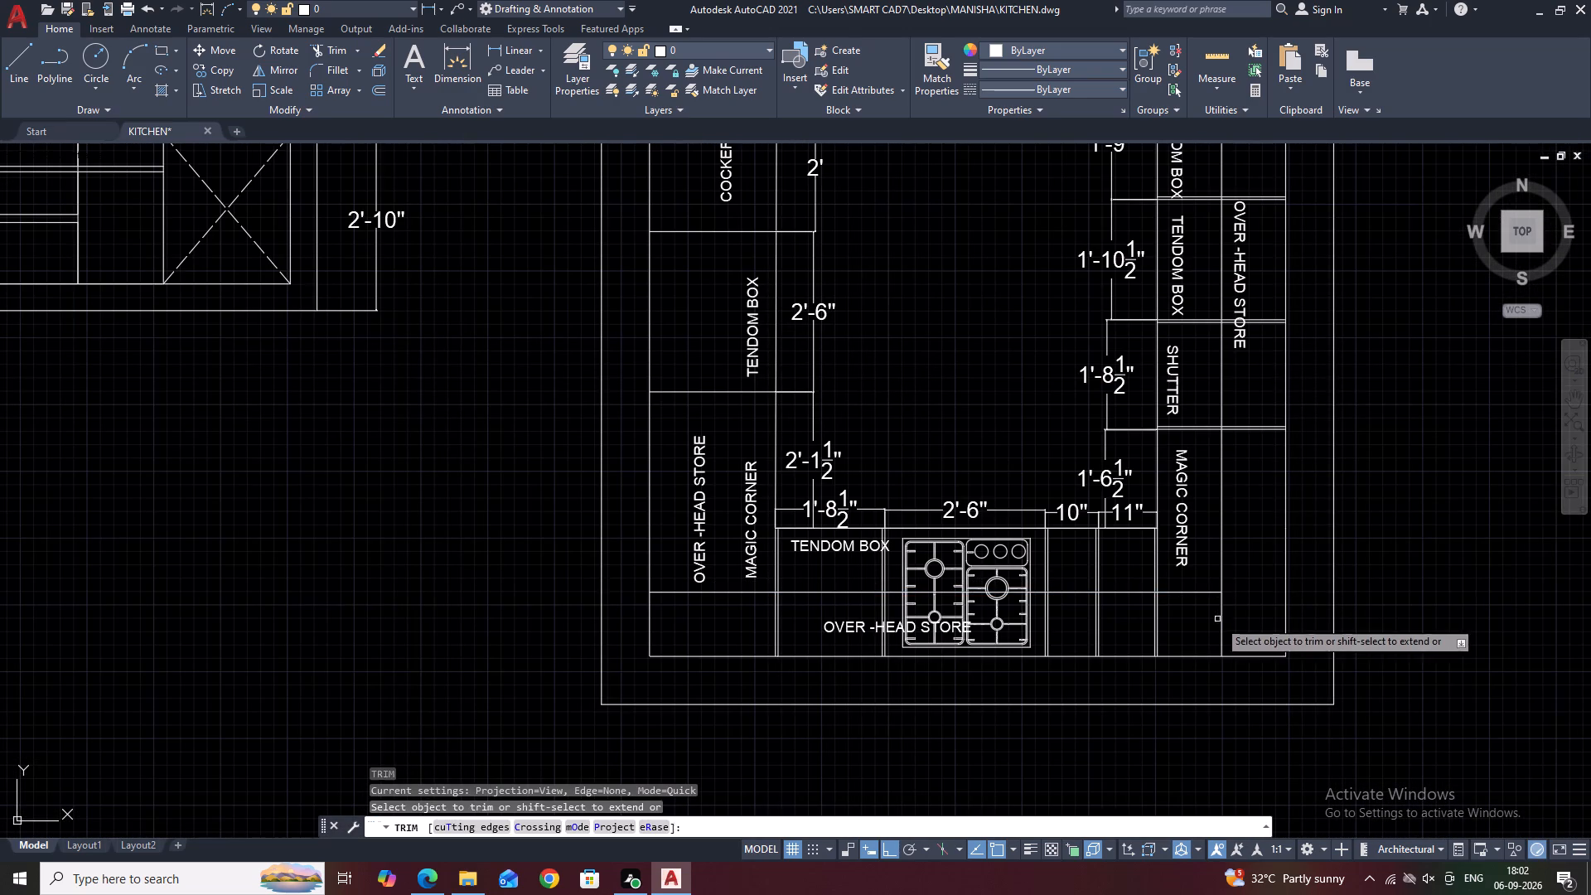
click(1226, 621)
drag(1226, 616, 1184, 616)
click(1221, 622)
key(Escape)
Draw a vertical line down the left counter from the top-edge midpoint of the 2'-6" TENDOM BOX unit to the horizontal counter line.
scroll(1211, 607, down, 4)
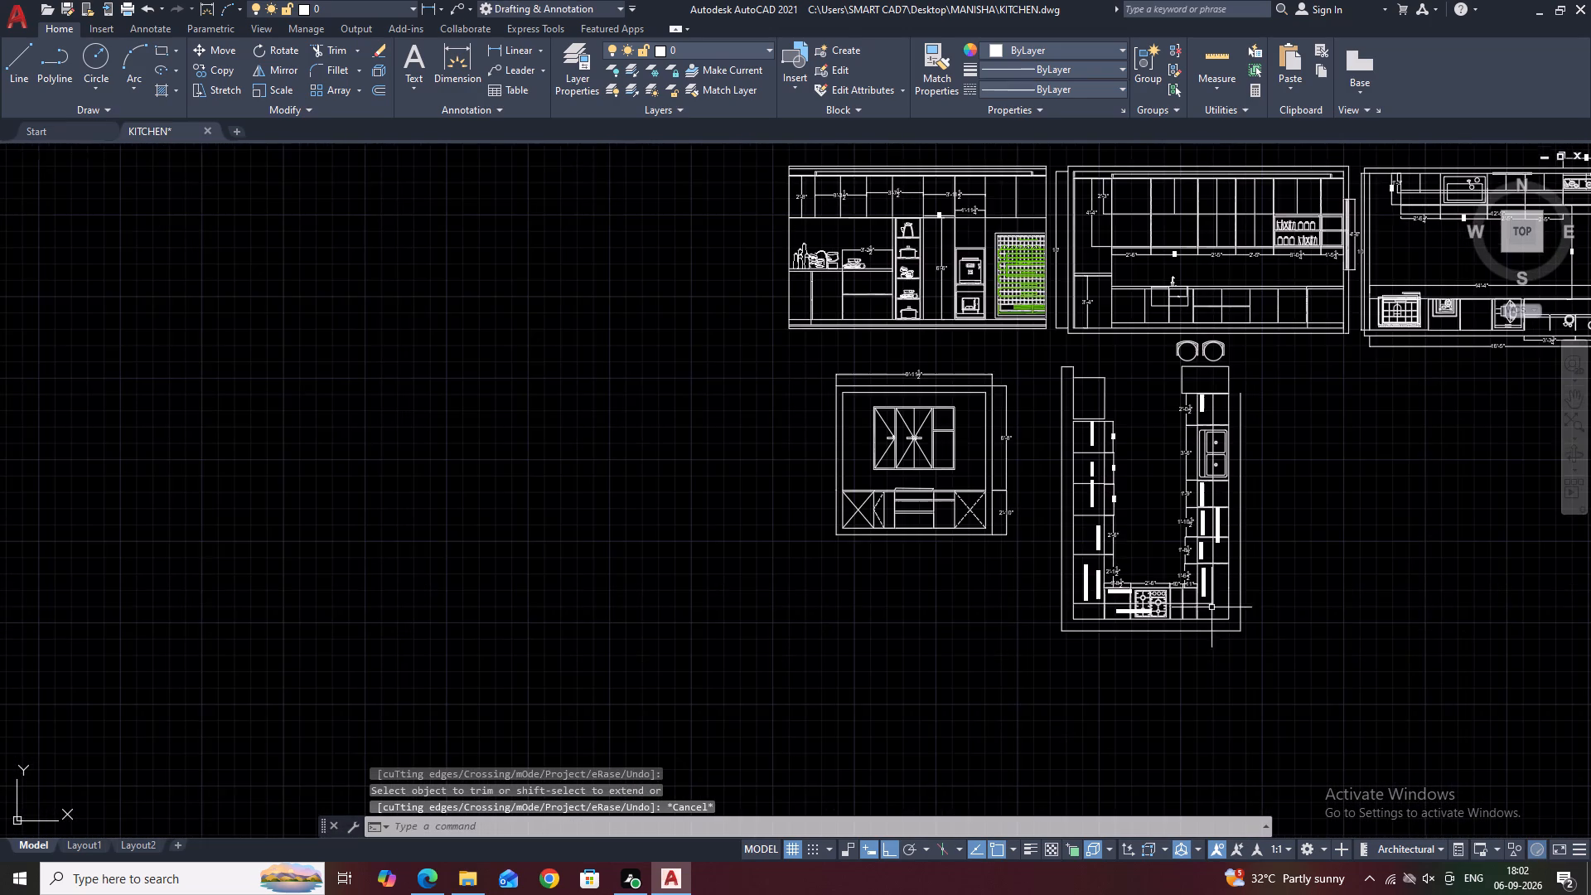
scroll(1153, 606, up, 3)
middle_drag(1078, 605, 1073, 649)
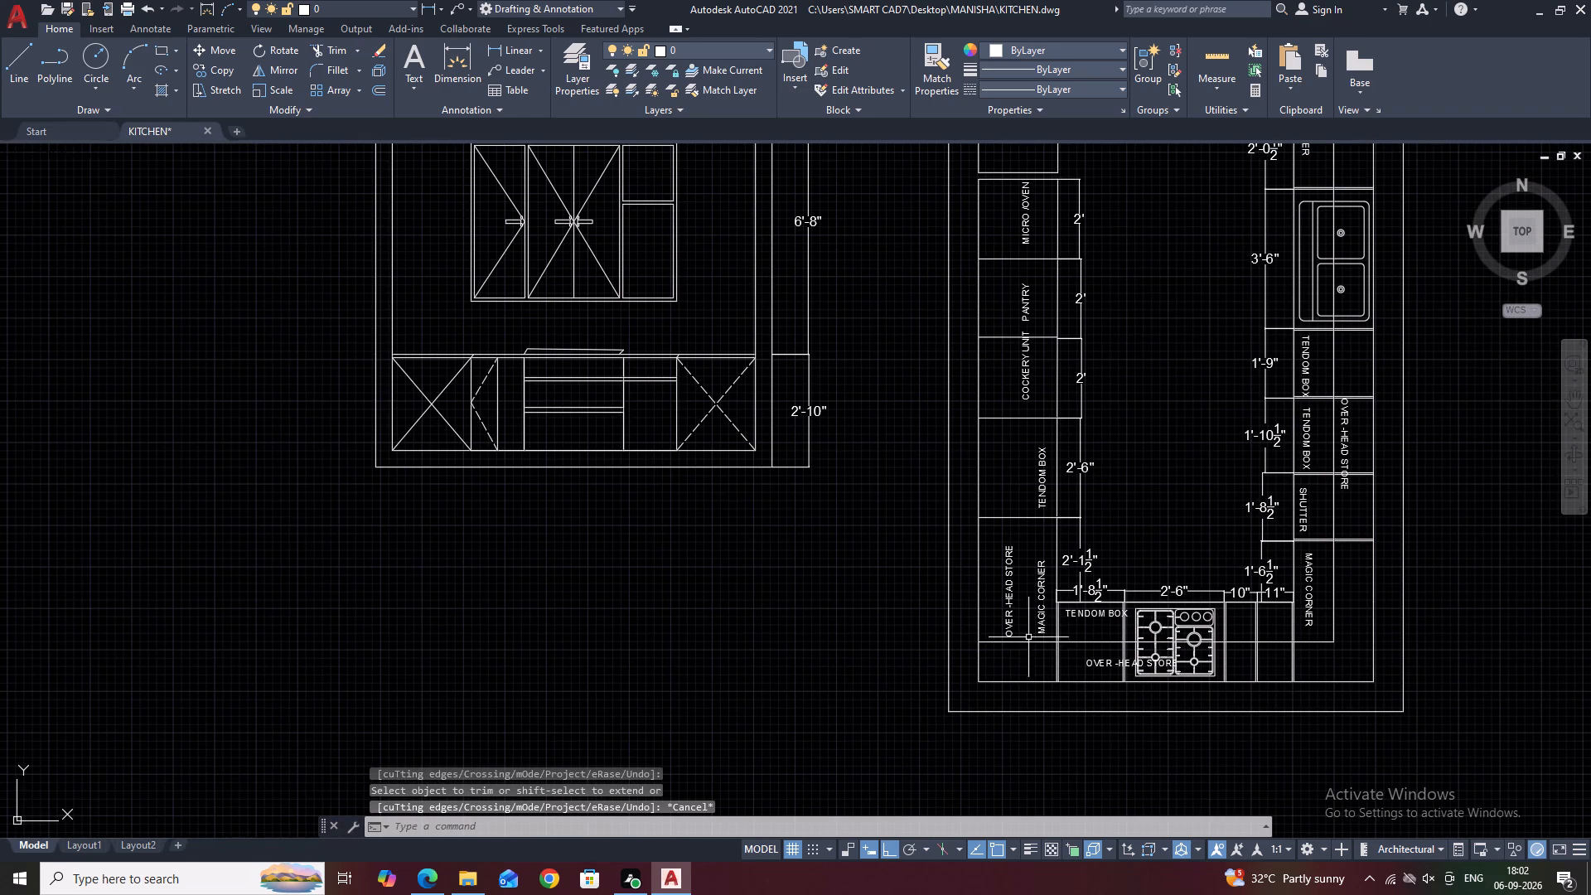
middle_drag(987, 531, 1023, 628)
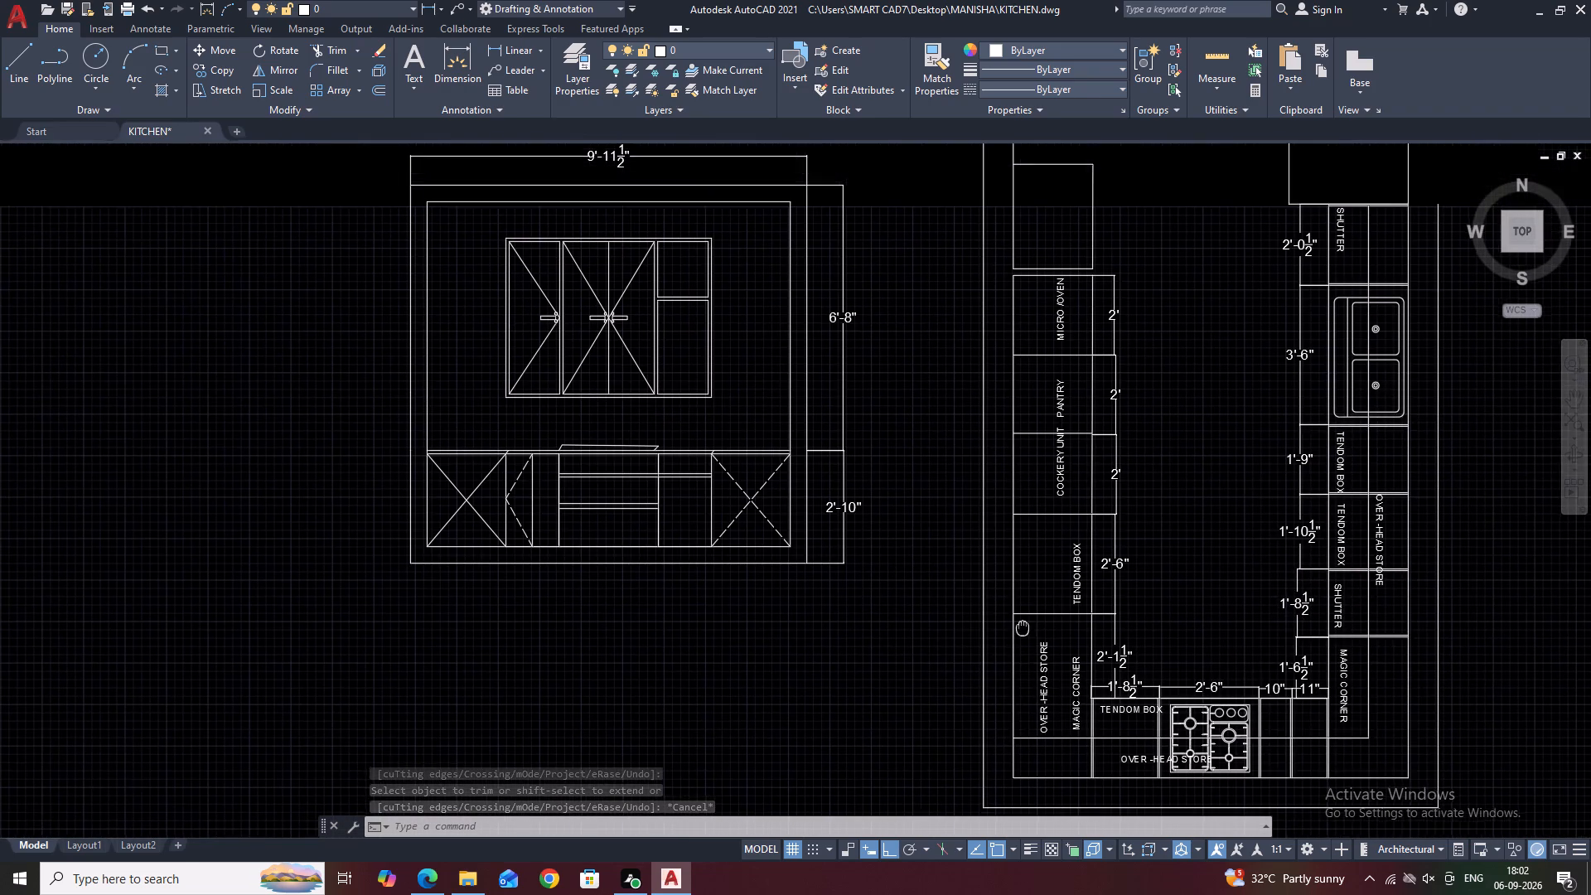
key(l)
key(space)
scroll(1008, 620, down, 2)
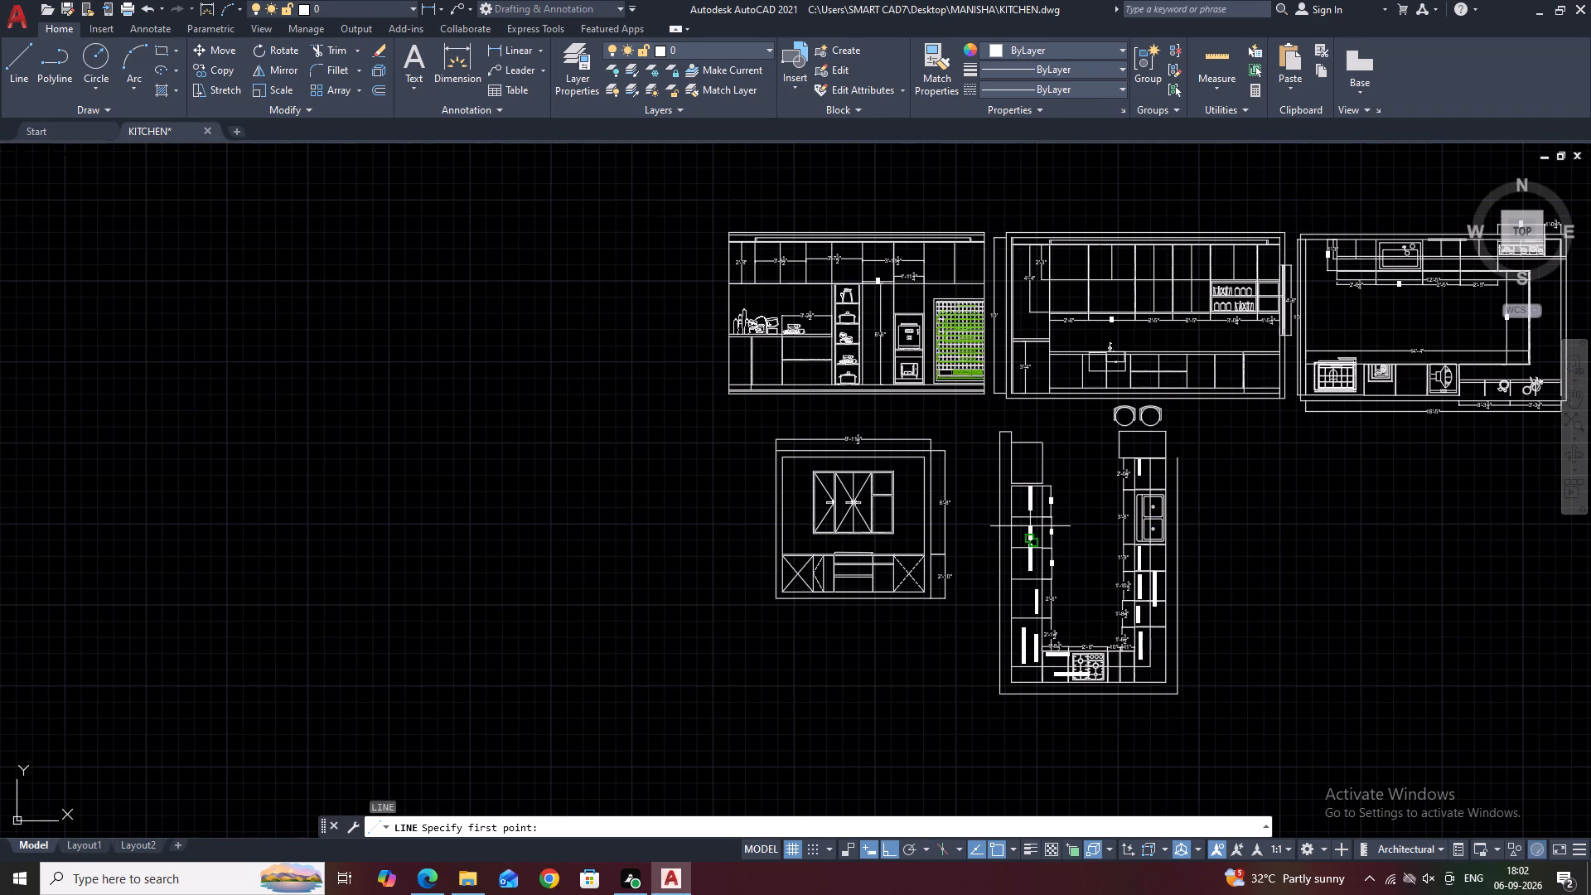
scroll(1013, 621, up, 2)
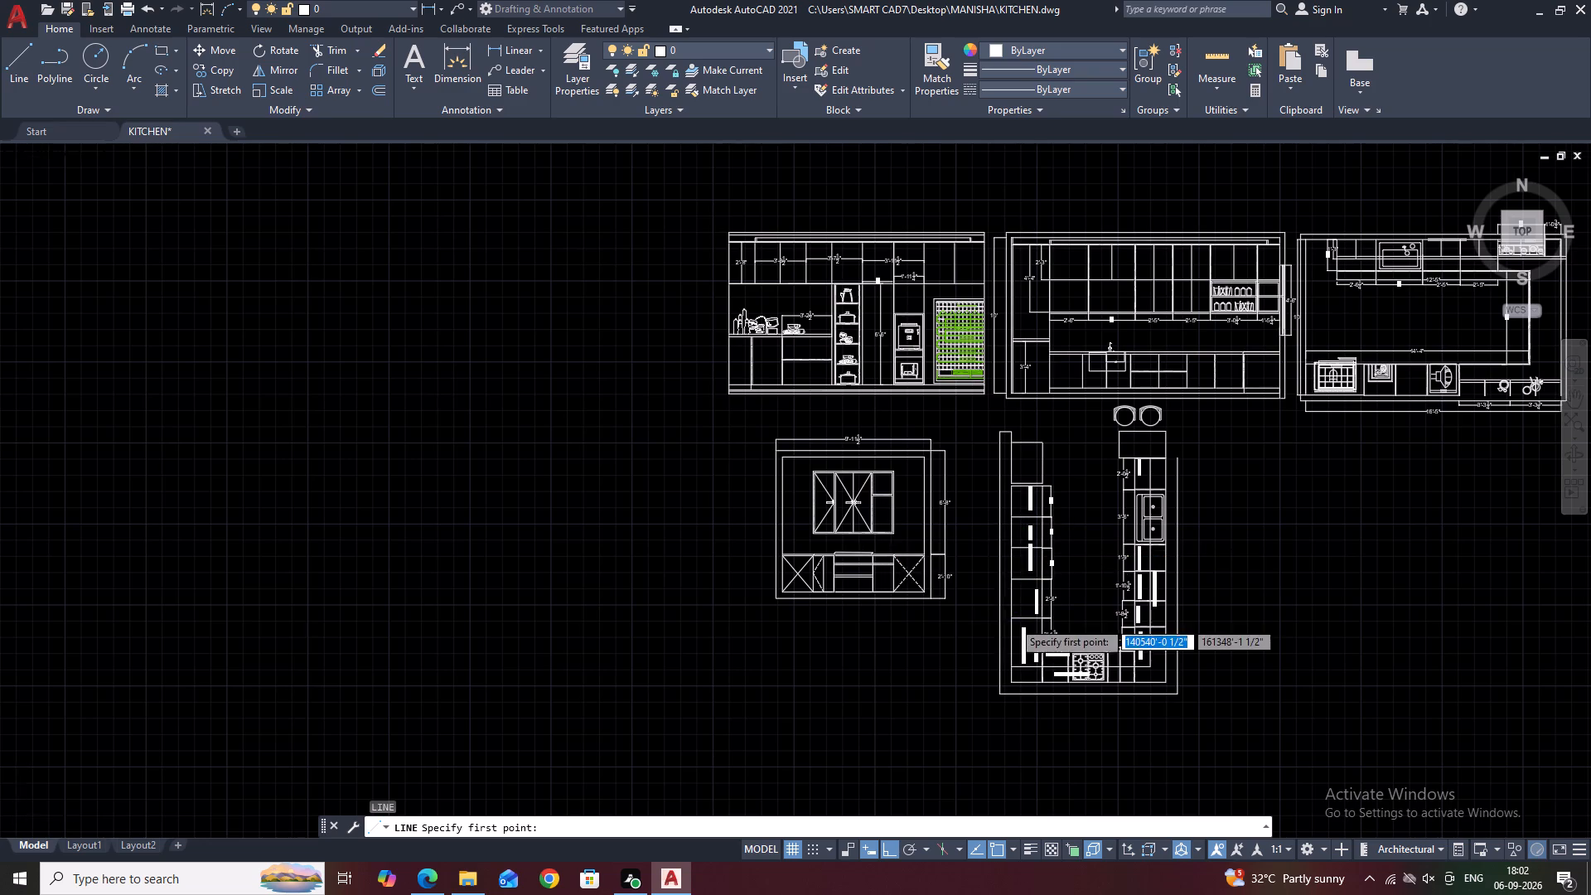
middle_drag(1134, 597, 1087, 428)
scroll(1014, 581, up, 2)
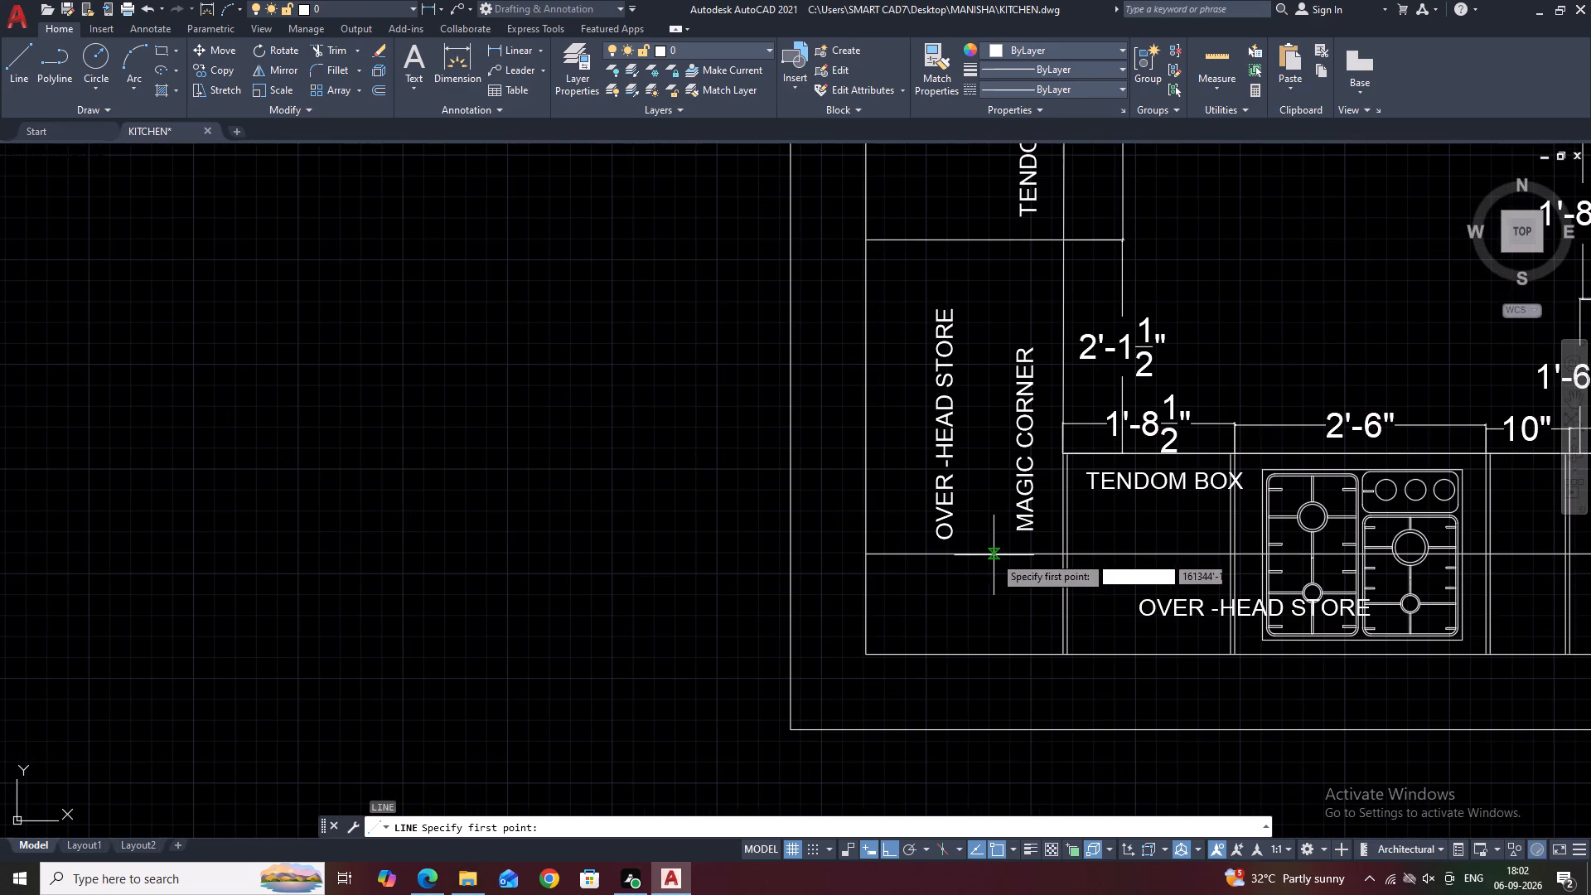
scroll(970, 554, down, 1)
middle_drag(1025, 421, 1038, 455)
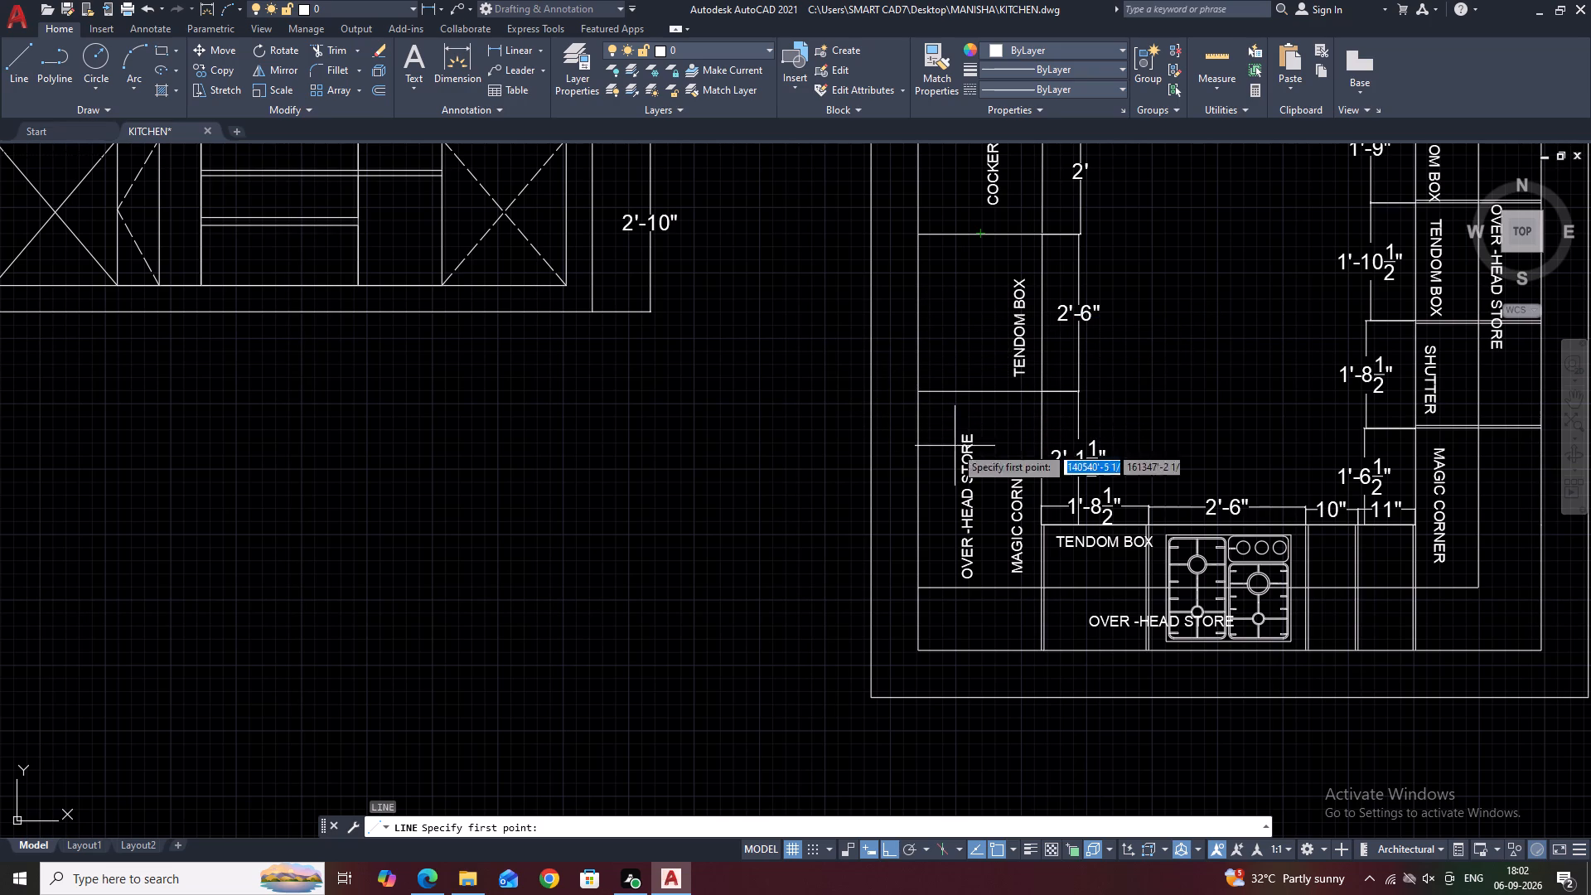
click(979, 239)
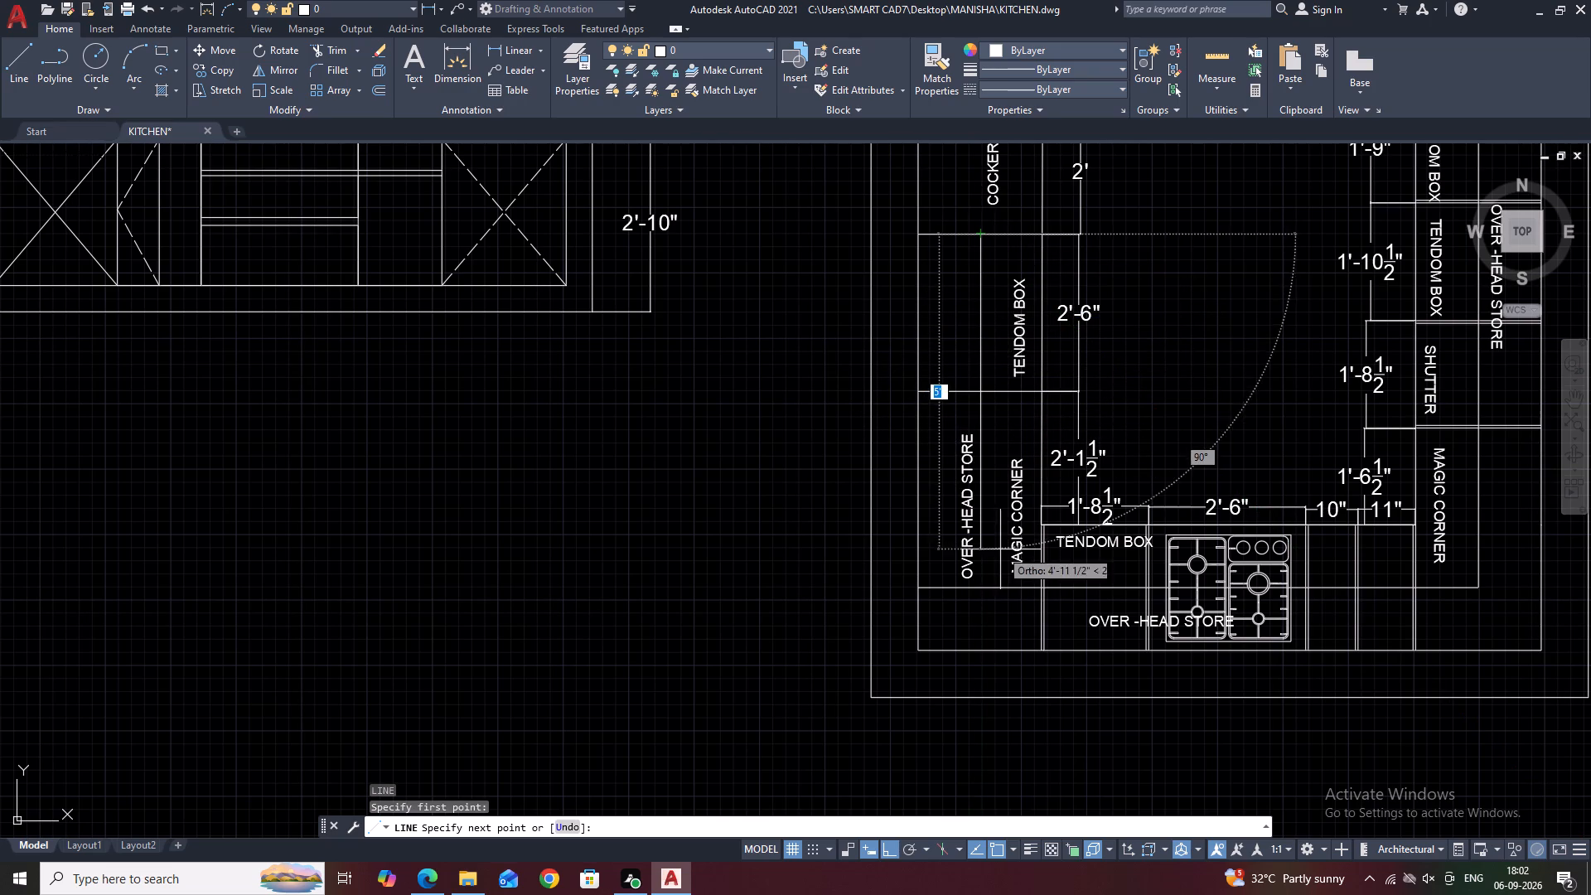
click(984, 589)
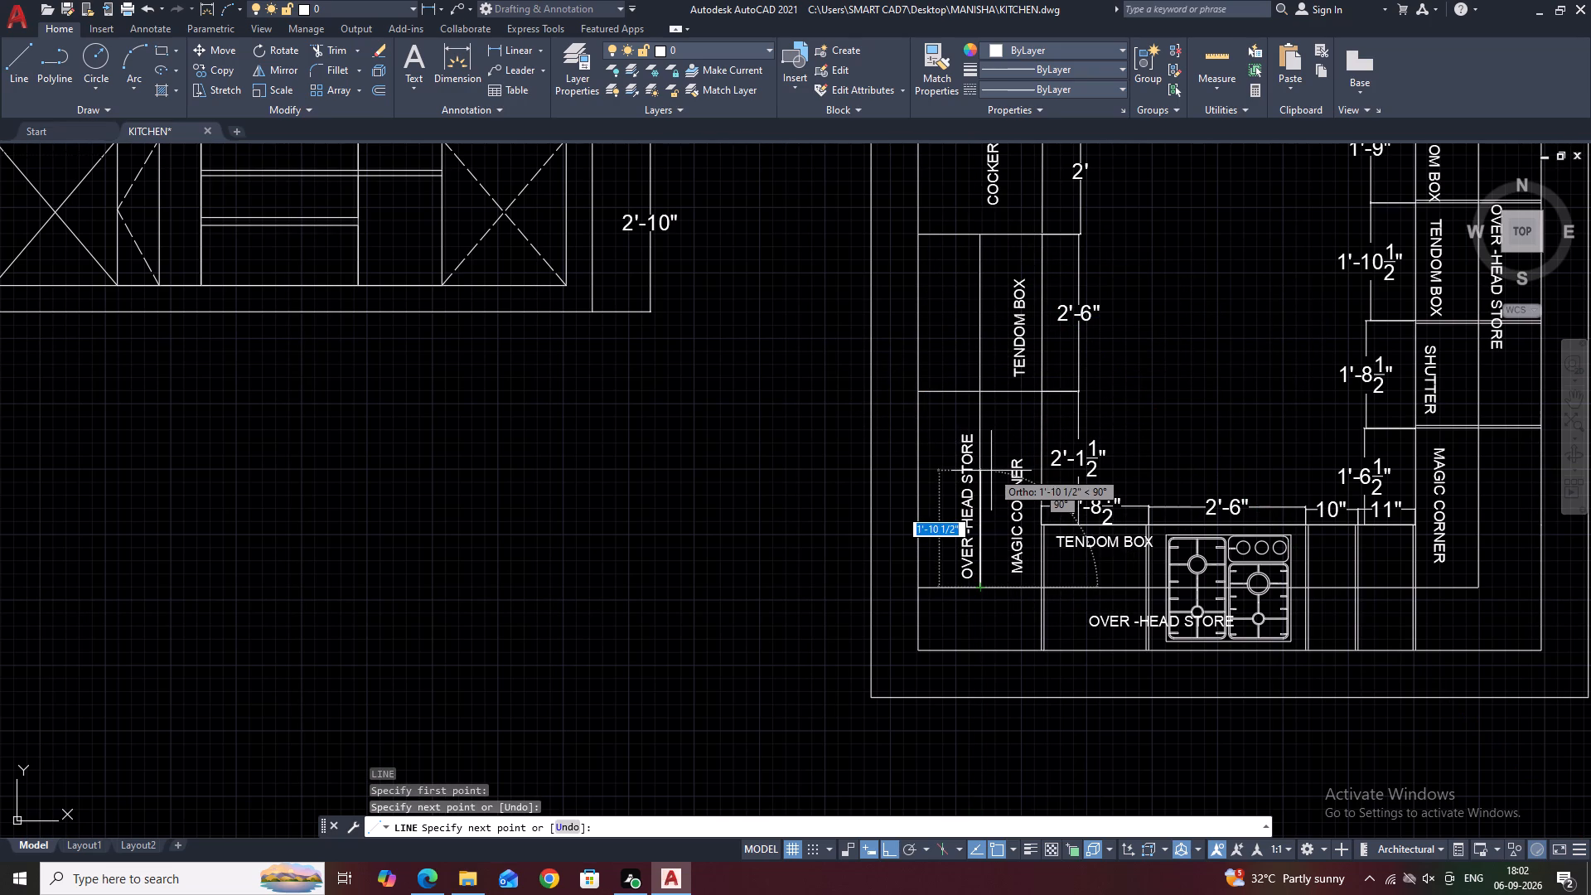
key(Escape)
Trim the horizontal counter line between the left counter's wall edge and its new vertical centre line.
key(t)
key(r)
key(space)
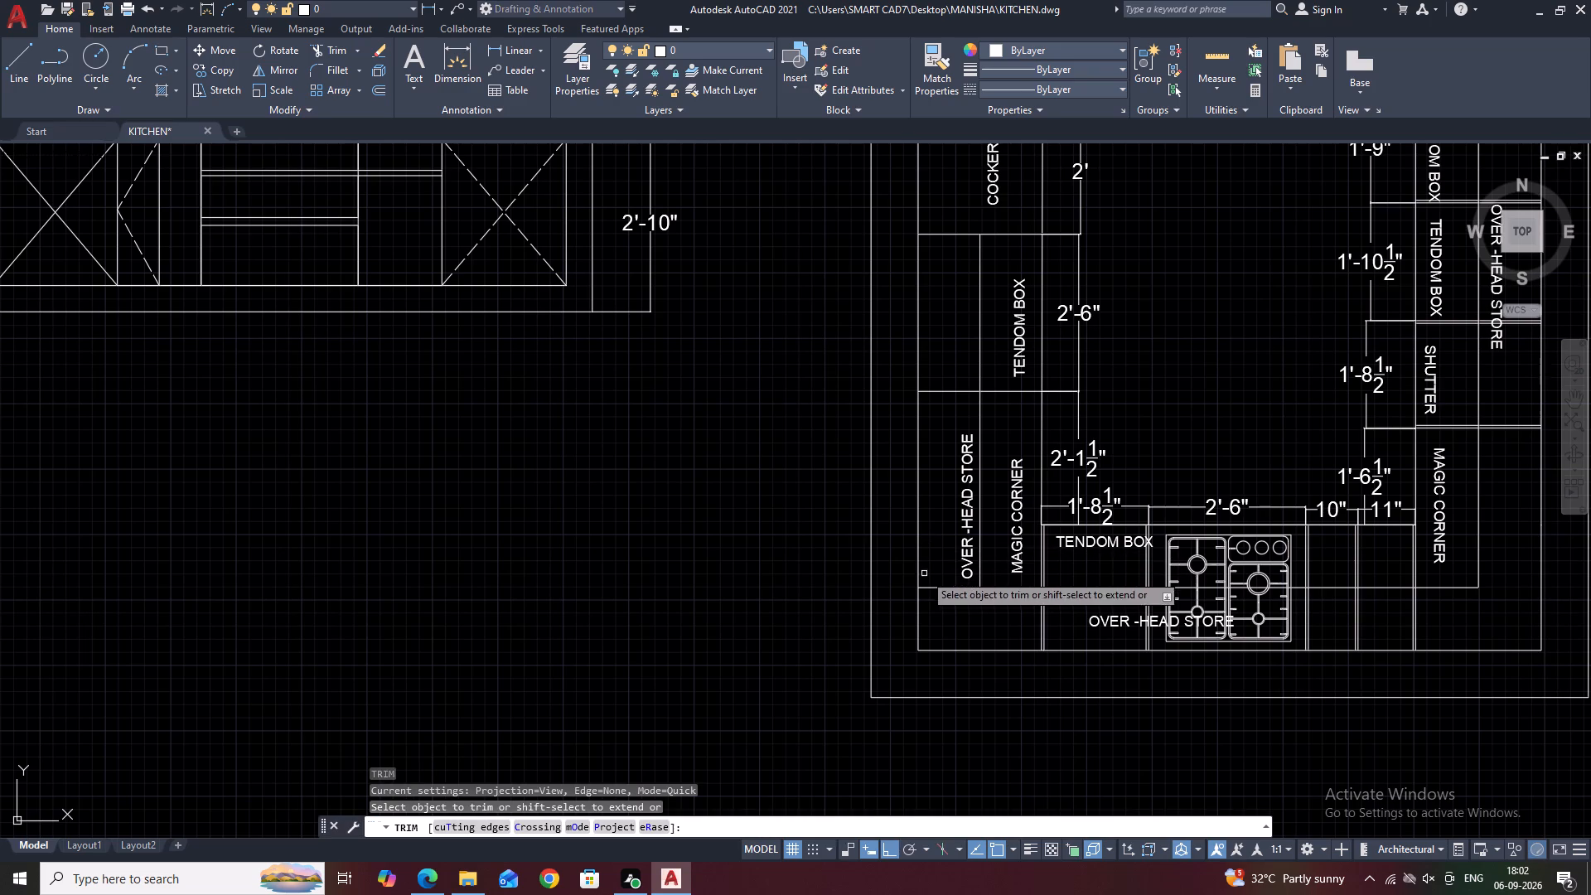
click(934, 589)
key(Escape)
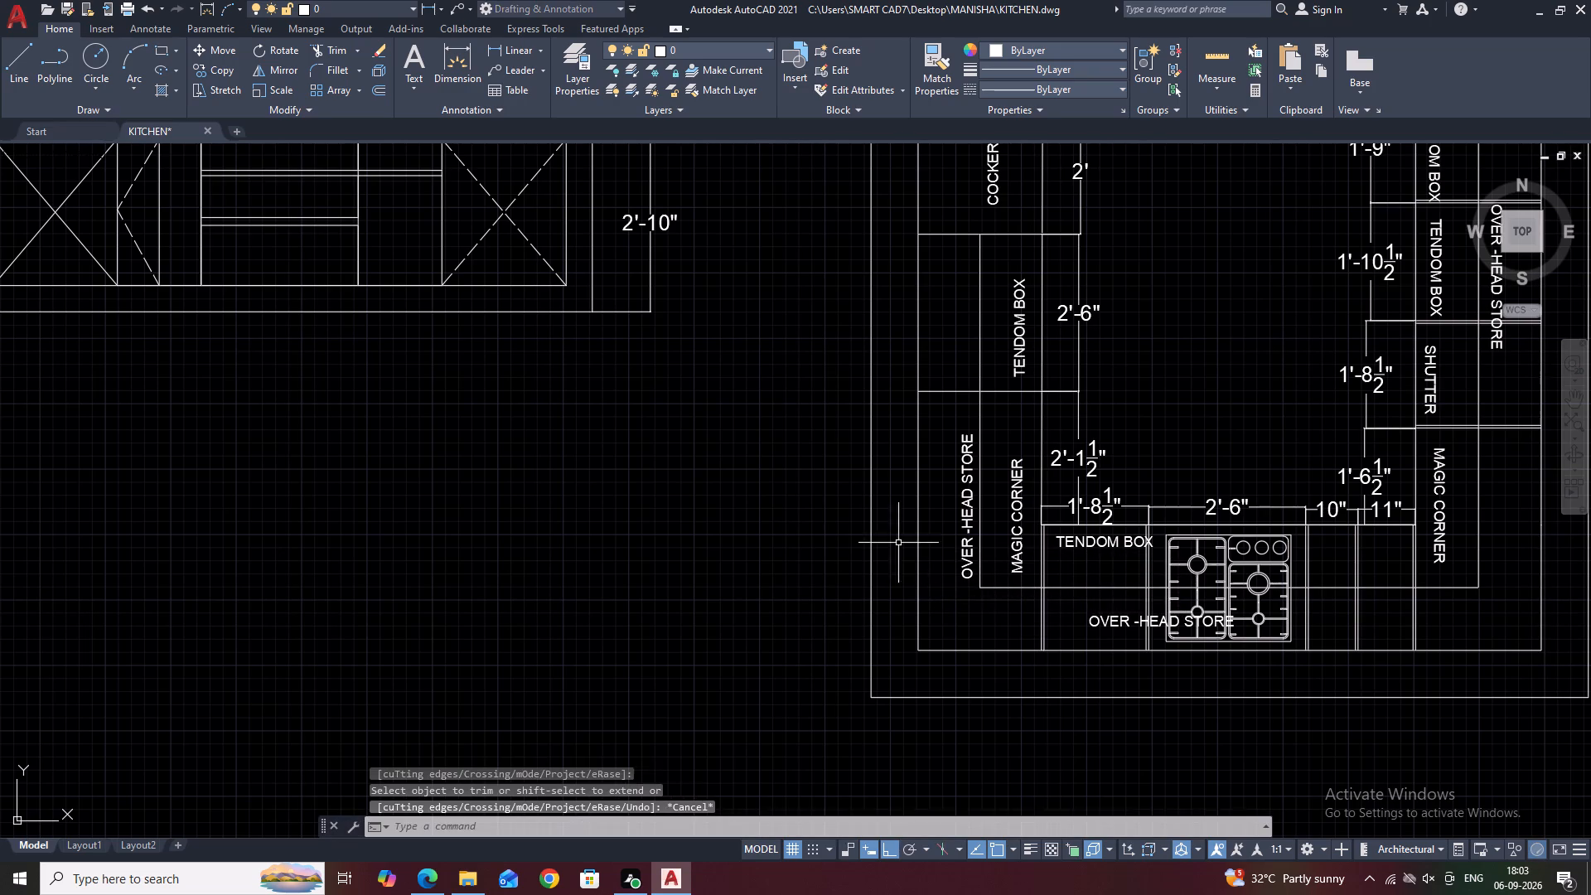
Apply an ANSI32 hatch to the L-shaped strip along the walls of the right counter's MAGIC CORNER unit.
scroll(873, 501, down, 3)
scroll(1080, 544, up, 2)
middle_drag(1143, 463, 1135, 504)
scroll(1135, 498, down, 2)
middle_drag(1165, 481, 1135, 540)
key(h)
key(space)
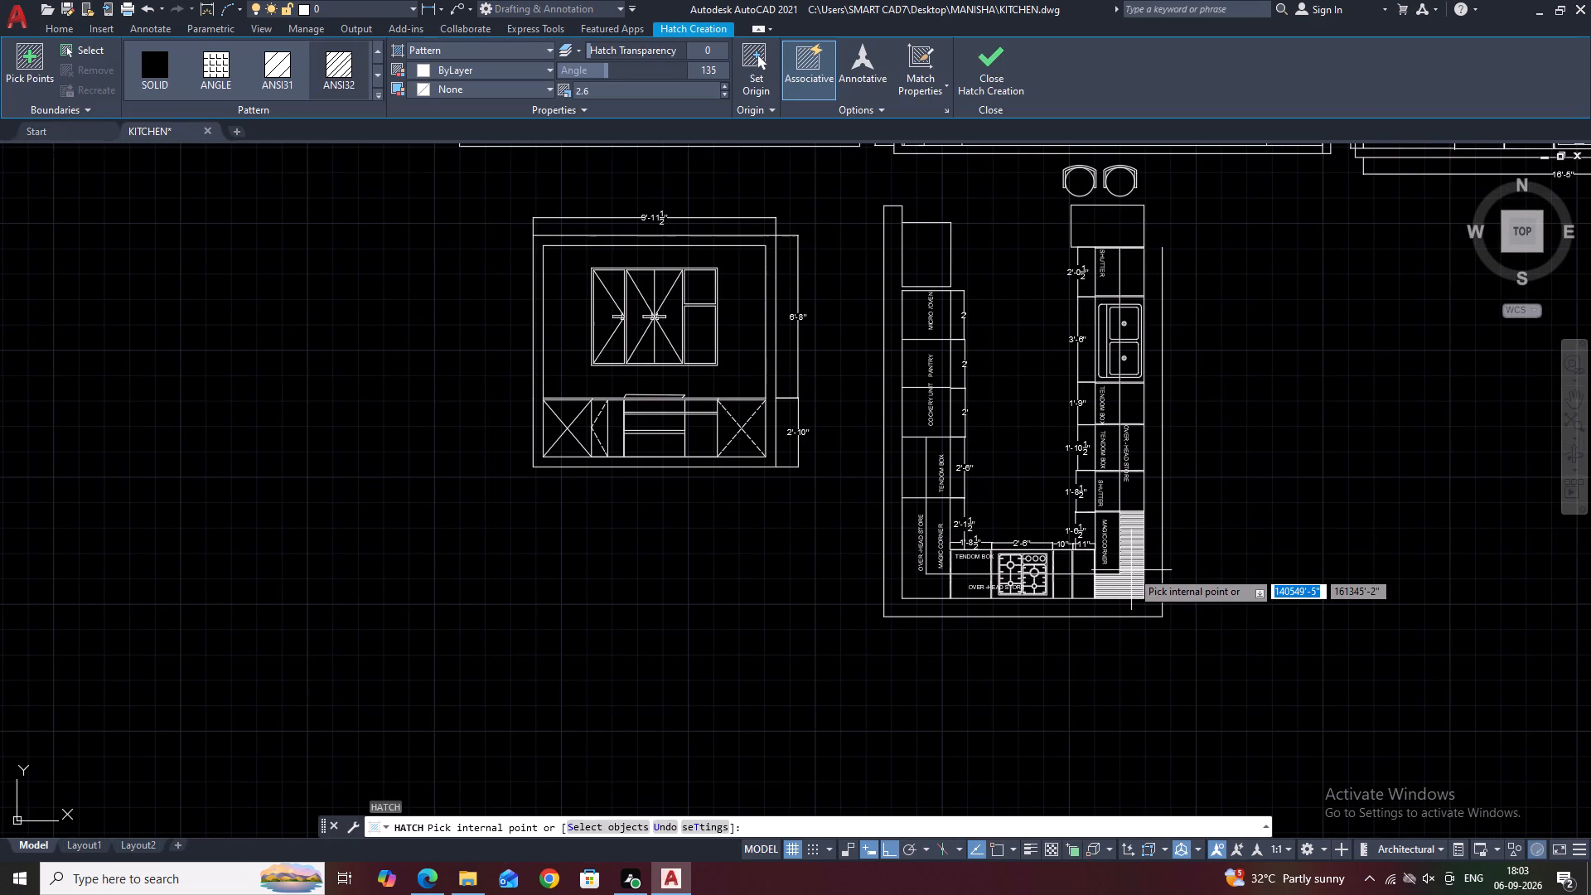
click(1131, 570)
Set the angle of the hatch on the right counter's MAGIC CORNER strip to 0.
click(728, 83)
click(719, 73)
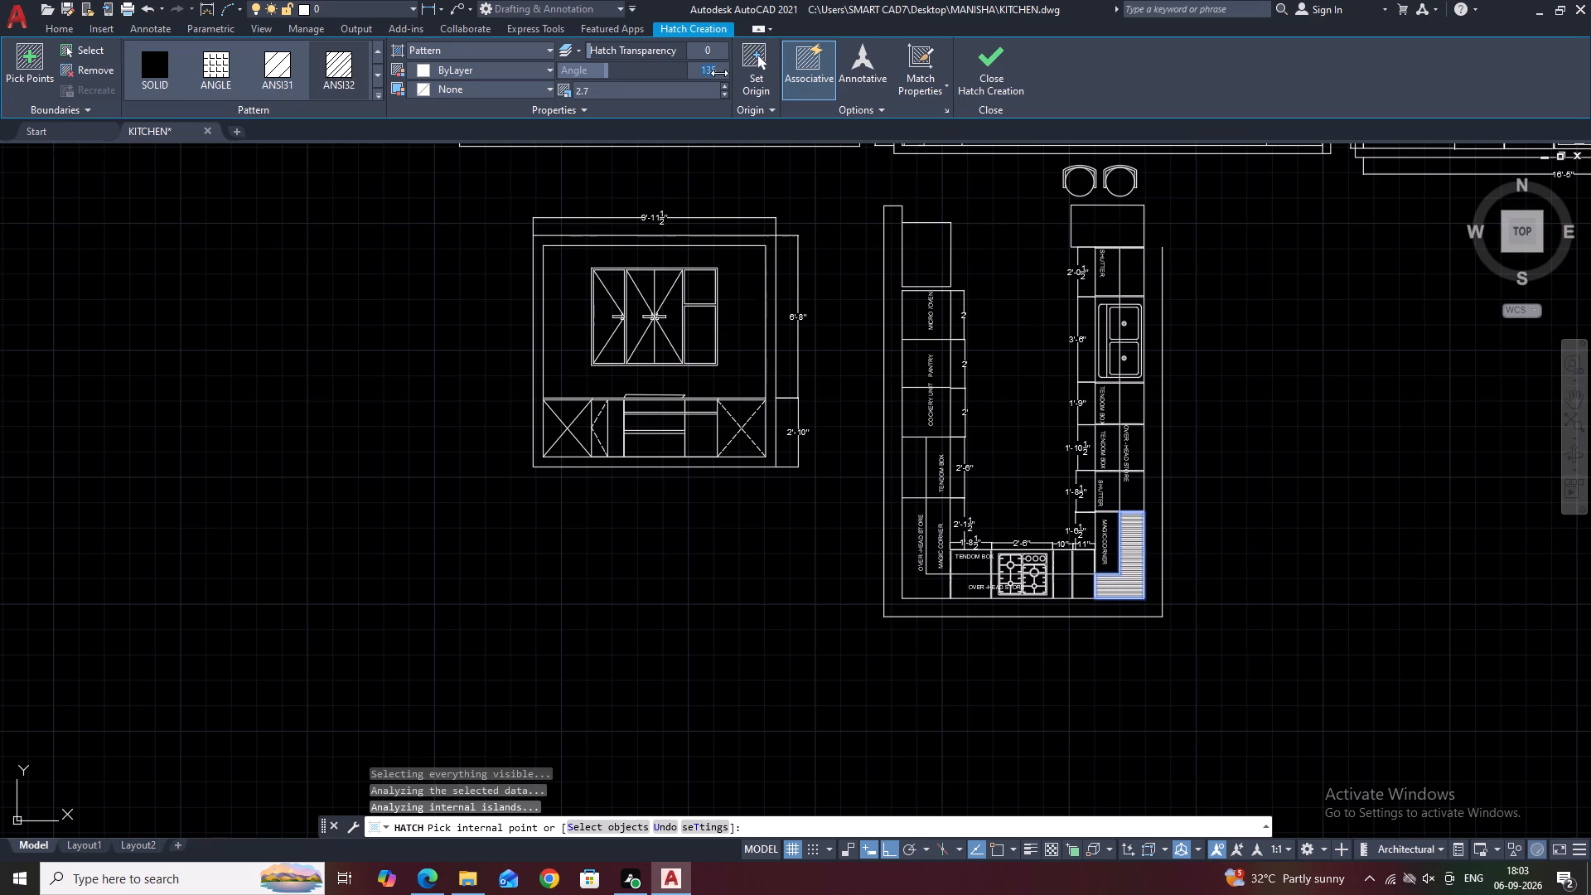
key(0)
key(Return)
key(Return)
key(Return)
key(Return)
key(Return)
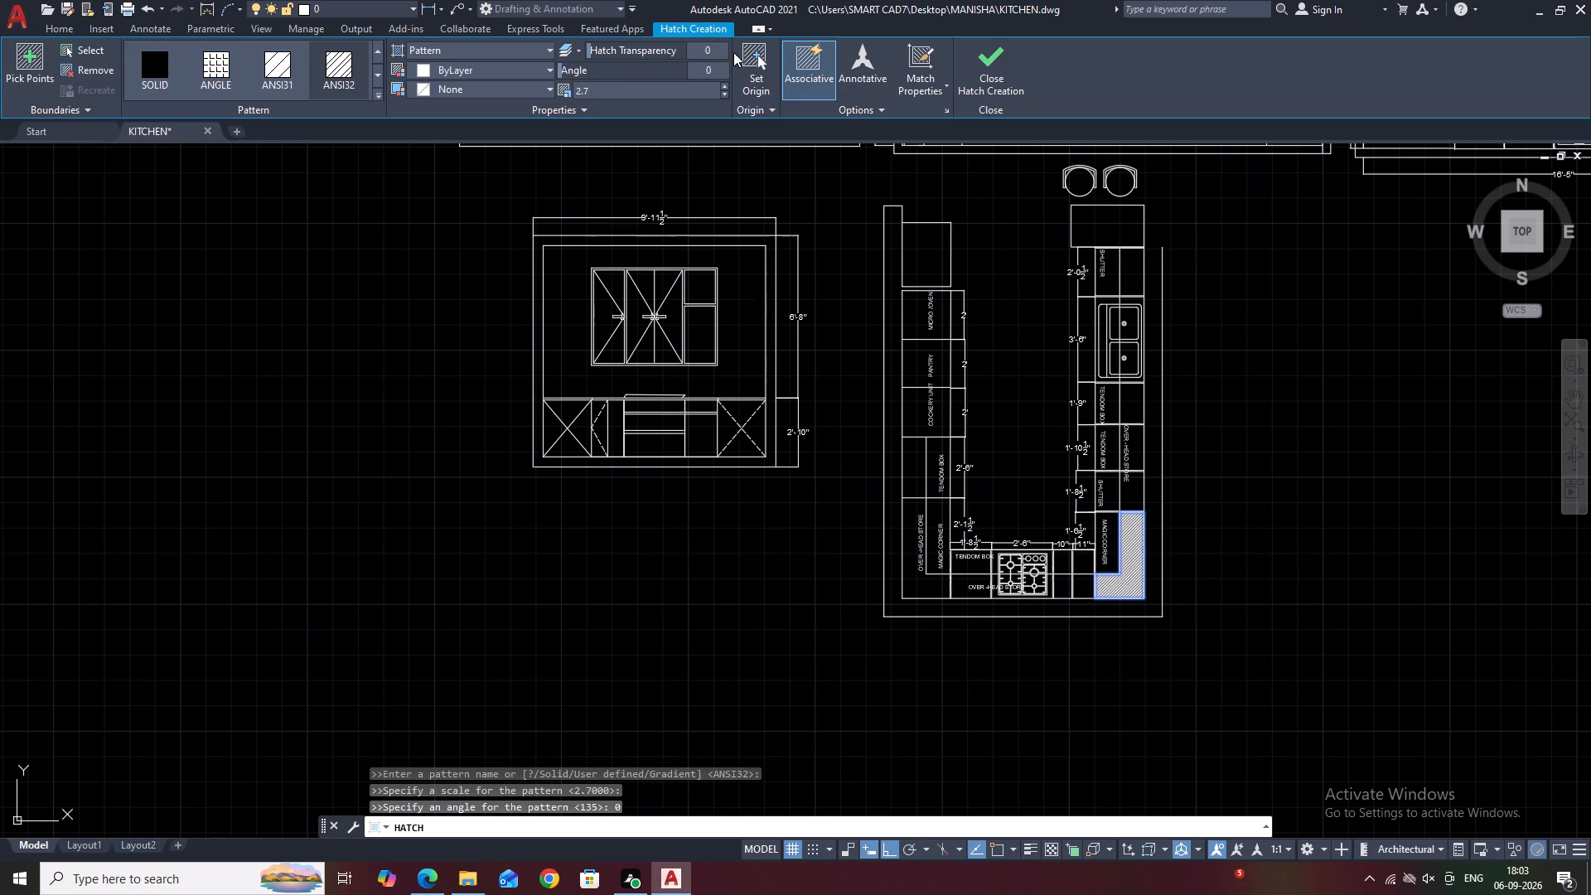
Set the hatch pattern scale to 6.3.
scroll(574, 94, up, 2)
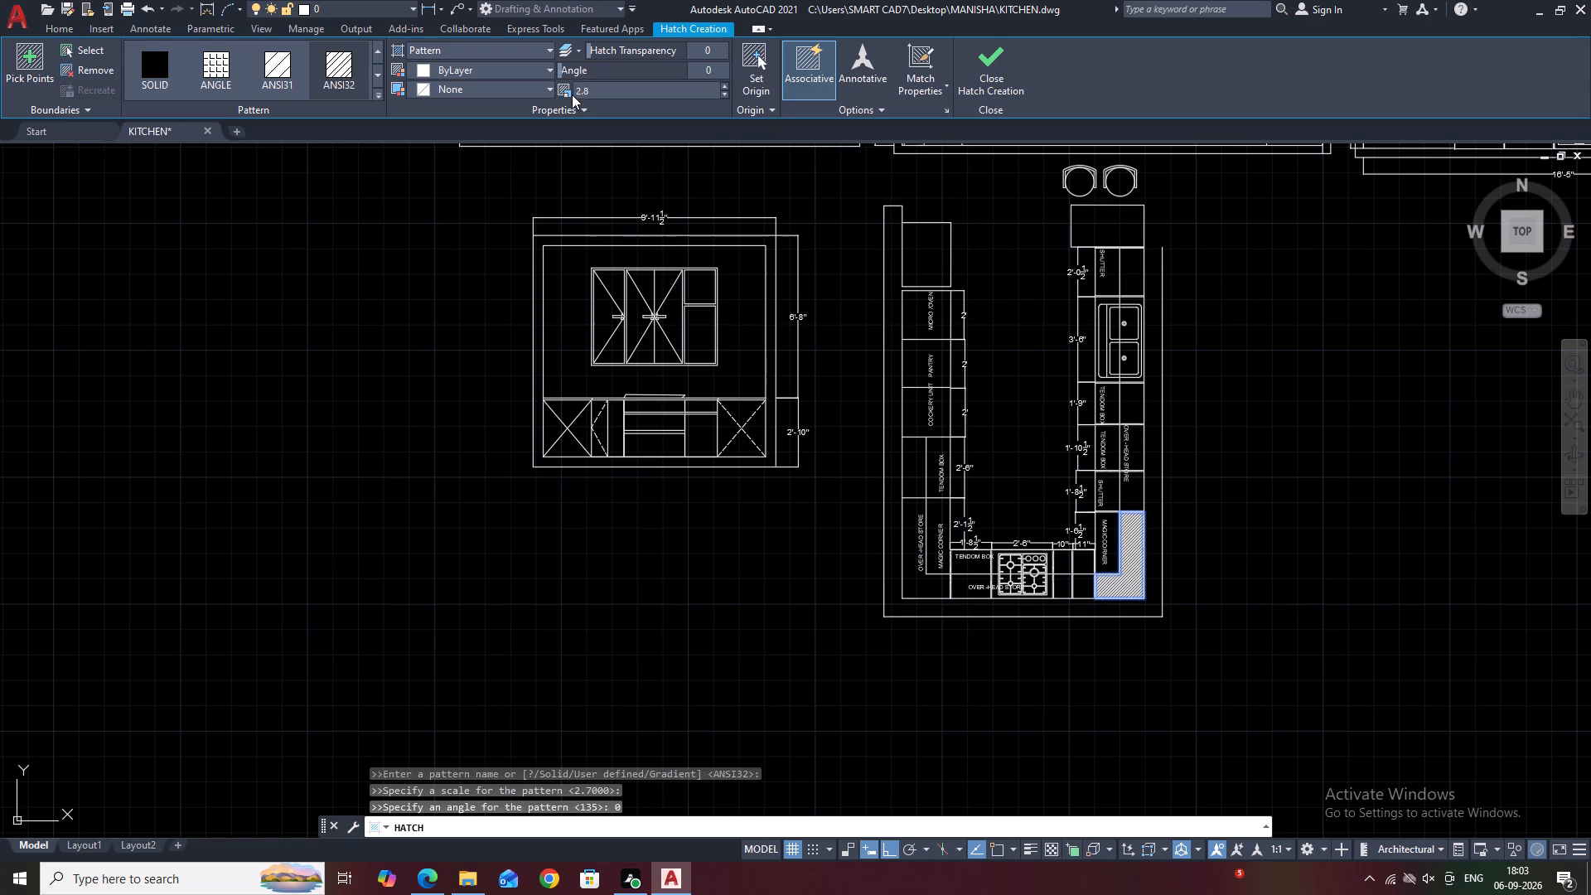
scroll(621, 77, up, 1)
scroll(614, 86, down, 12)
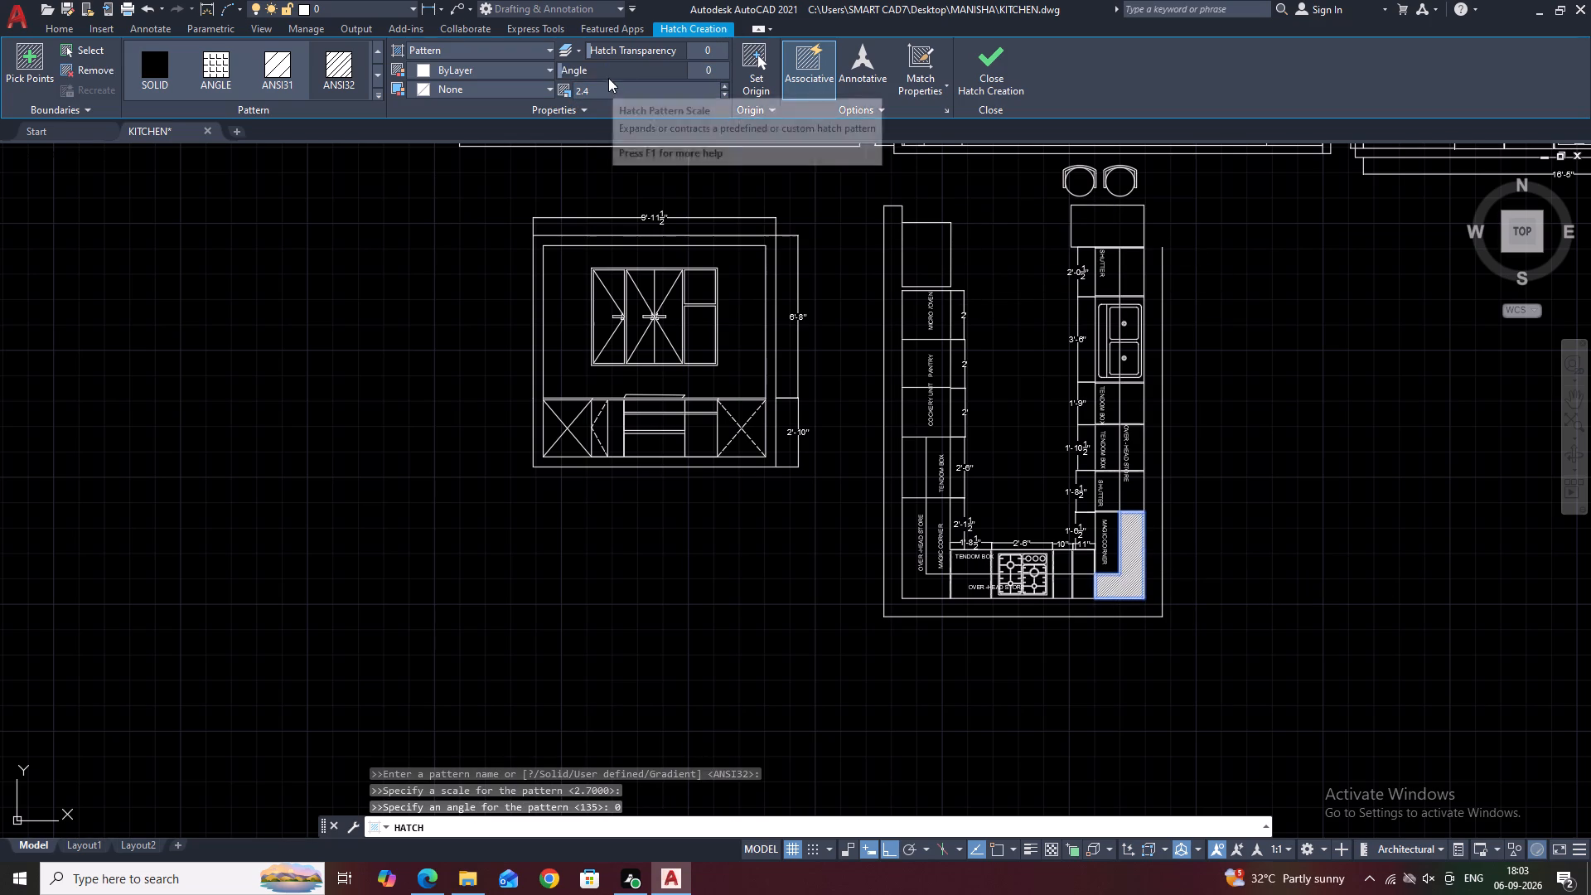
scroll(608, 78, down, 4)
scroll(607, 75, up, 13)
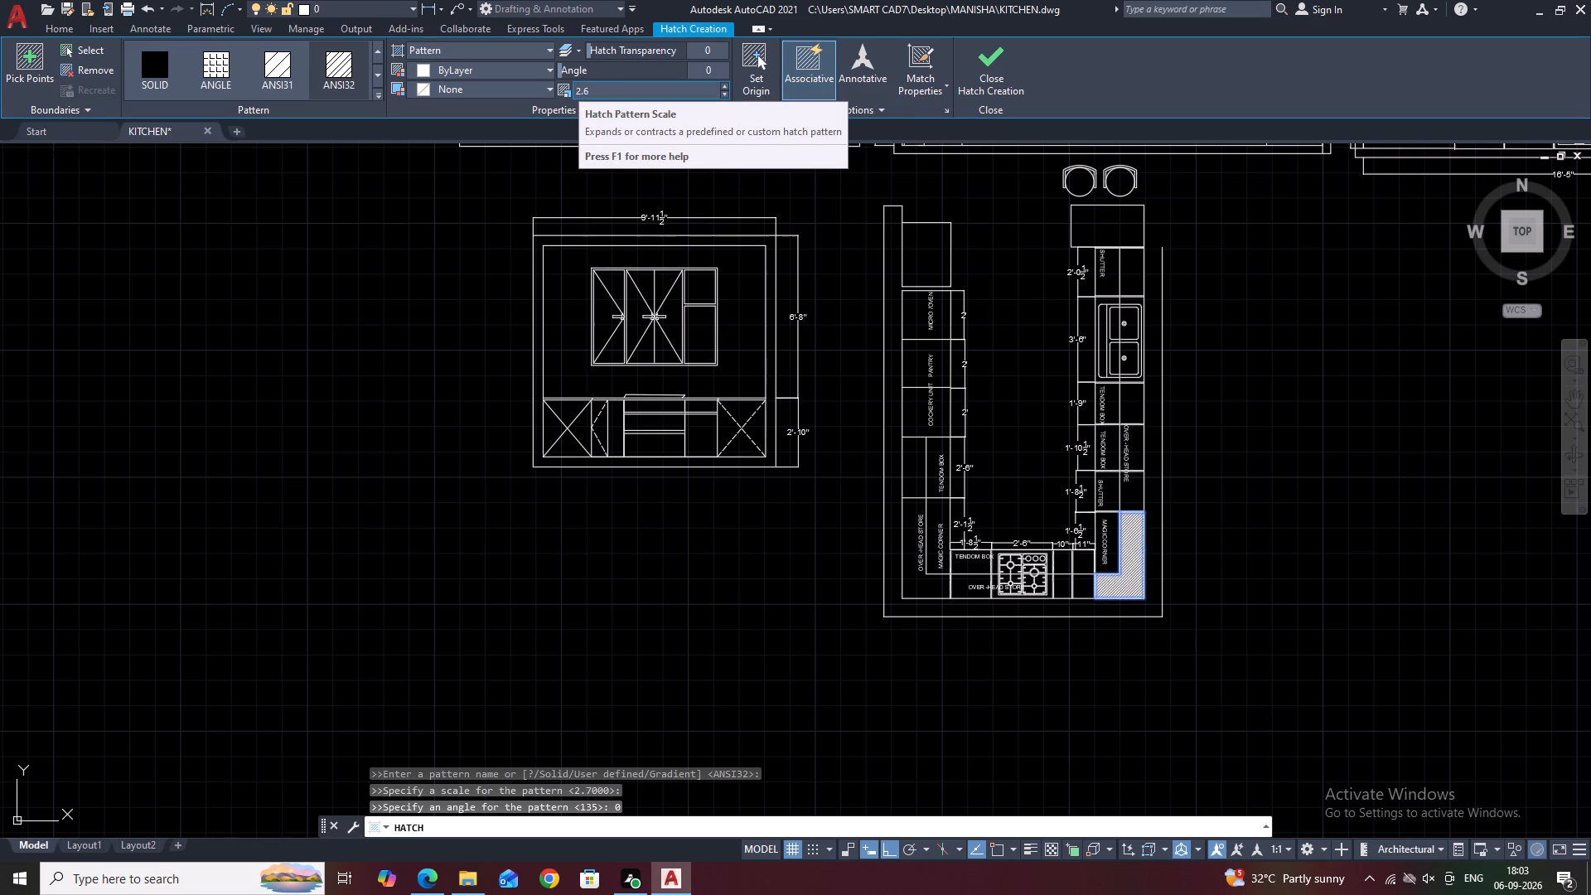
scroll(602, 95, up, 13)
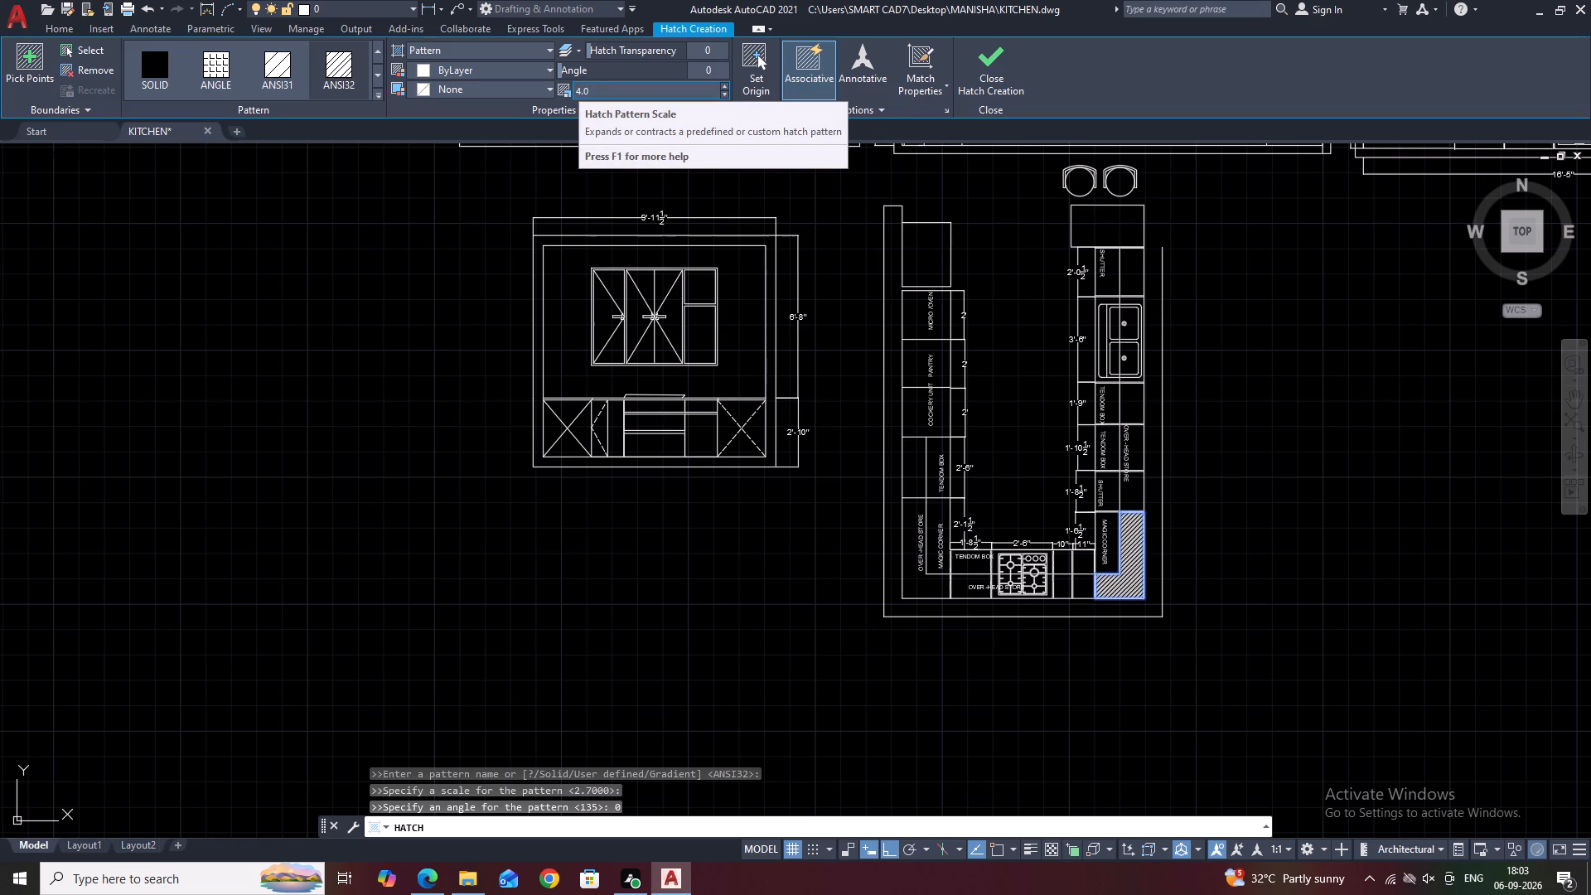
scroll(598, 94, up, 6)
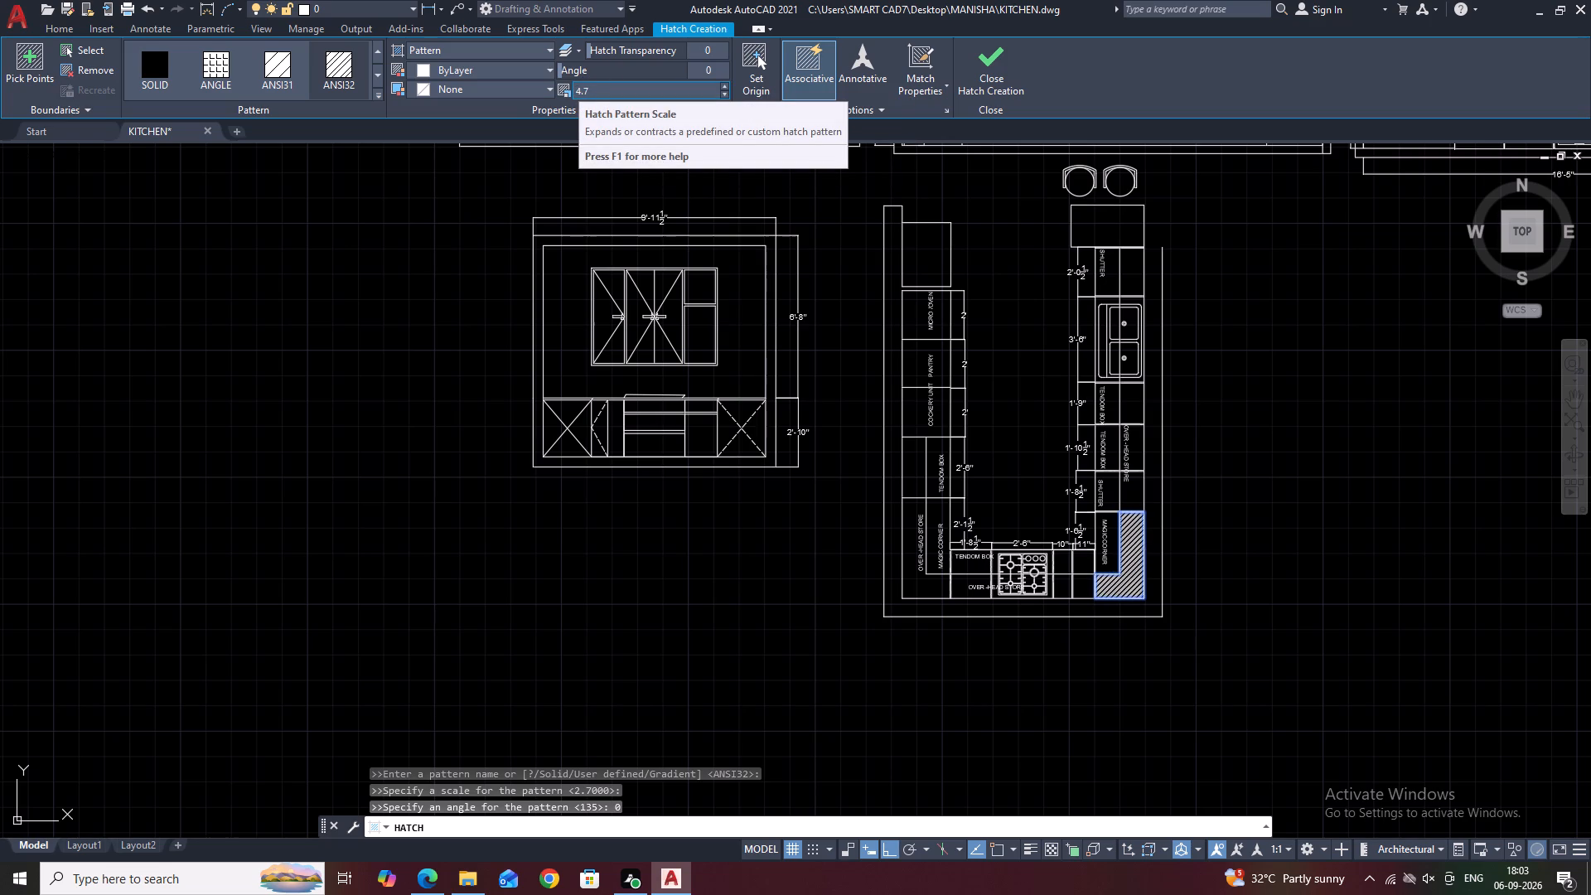
scroll(596, 92, up, 14)
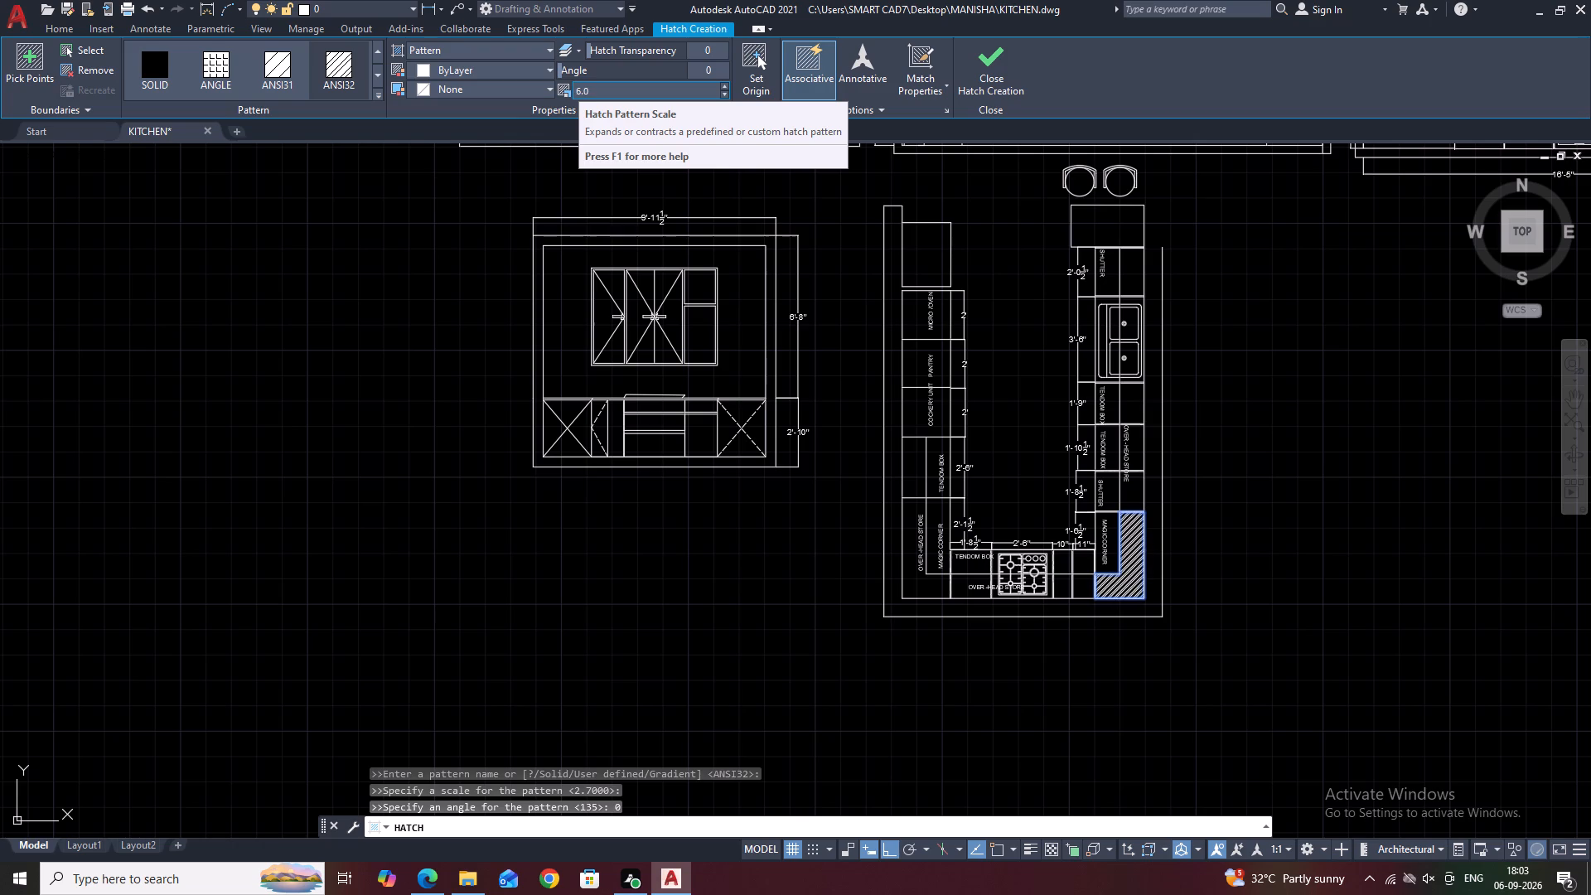
scroll(599, 91, up, 2)
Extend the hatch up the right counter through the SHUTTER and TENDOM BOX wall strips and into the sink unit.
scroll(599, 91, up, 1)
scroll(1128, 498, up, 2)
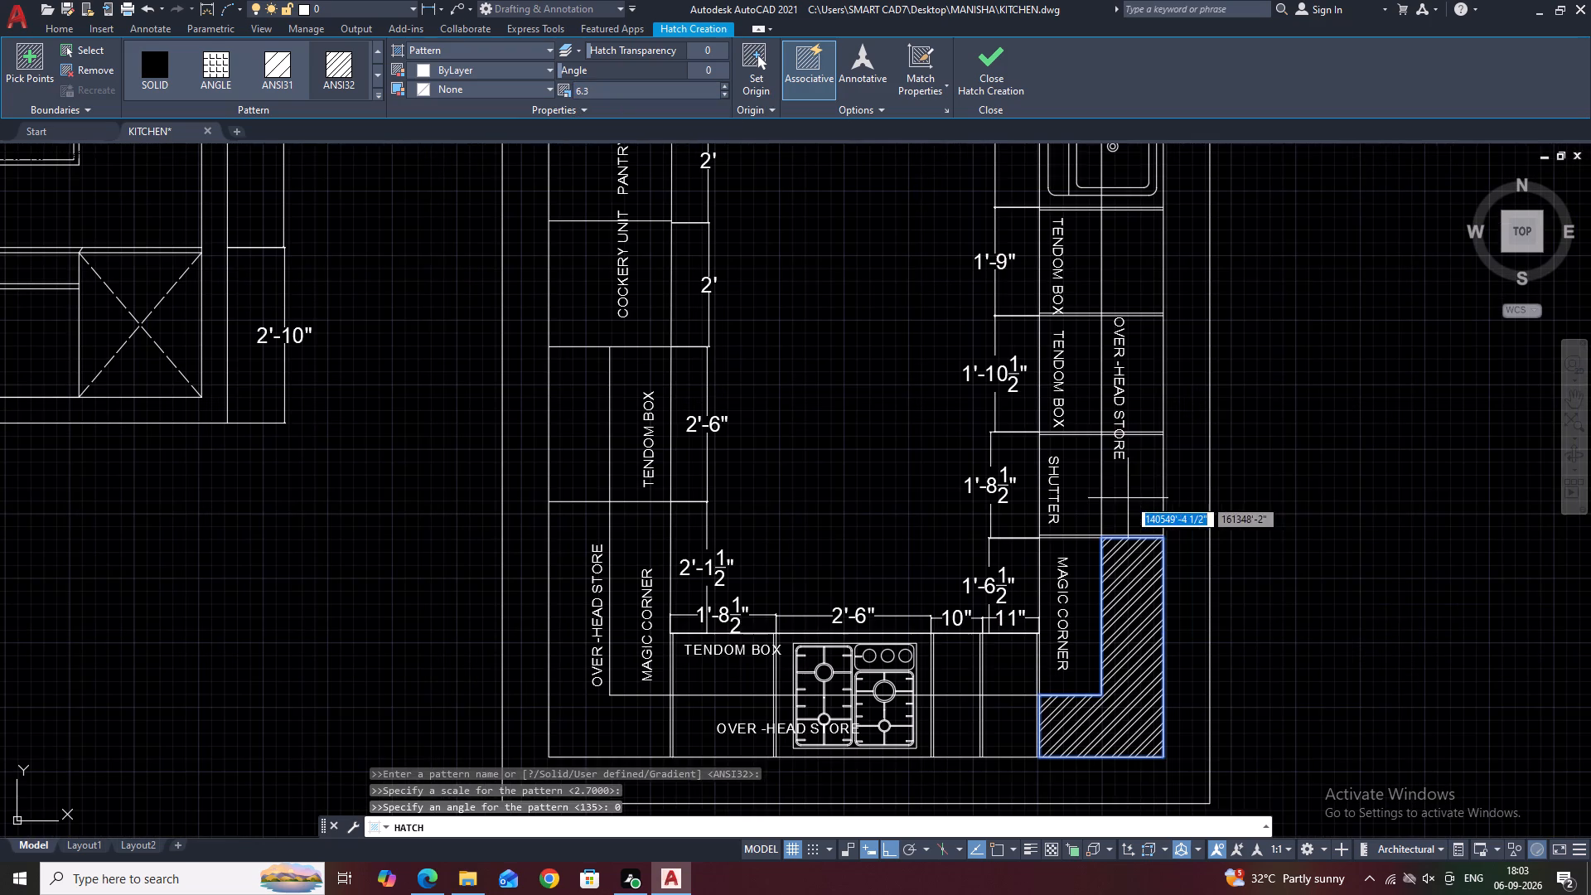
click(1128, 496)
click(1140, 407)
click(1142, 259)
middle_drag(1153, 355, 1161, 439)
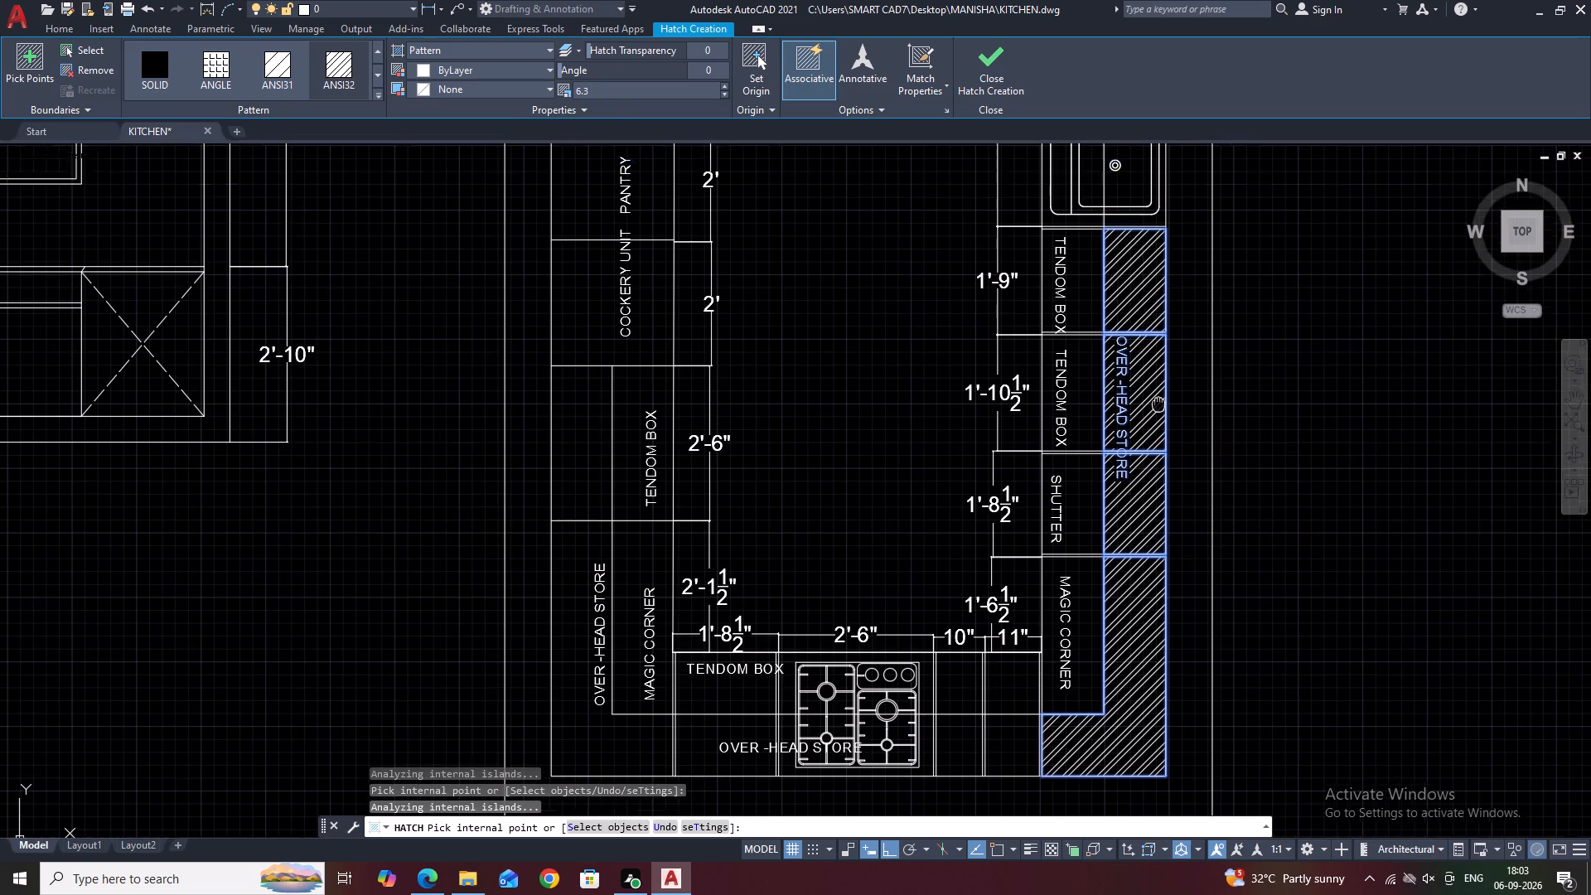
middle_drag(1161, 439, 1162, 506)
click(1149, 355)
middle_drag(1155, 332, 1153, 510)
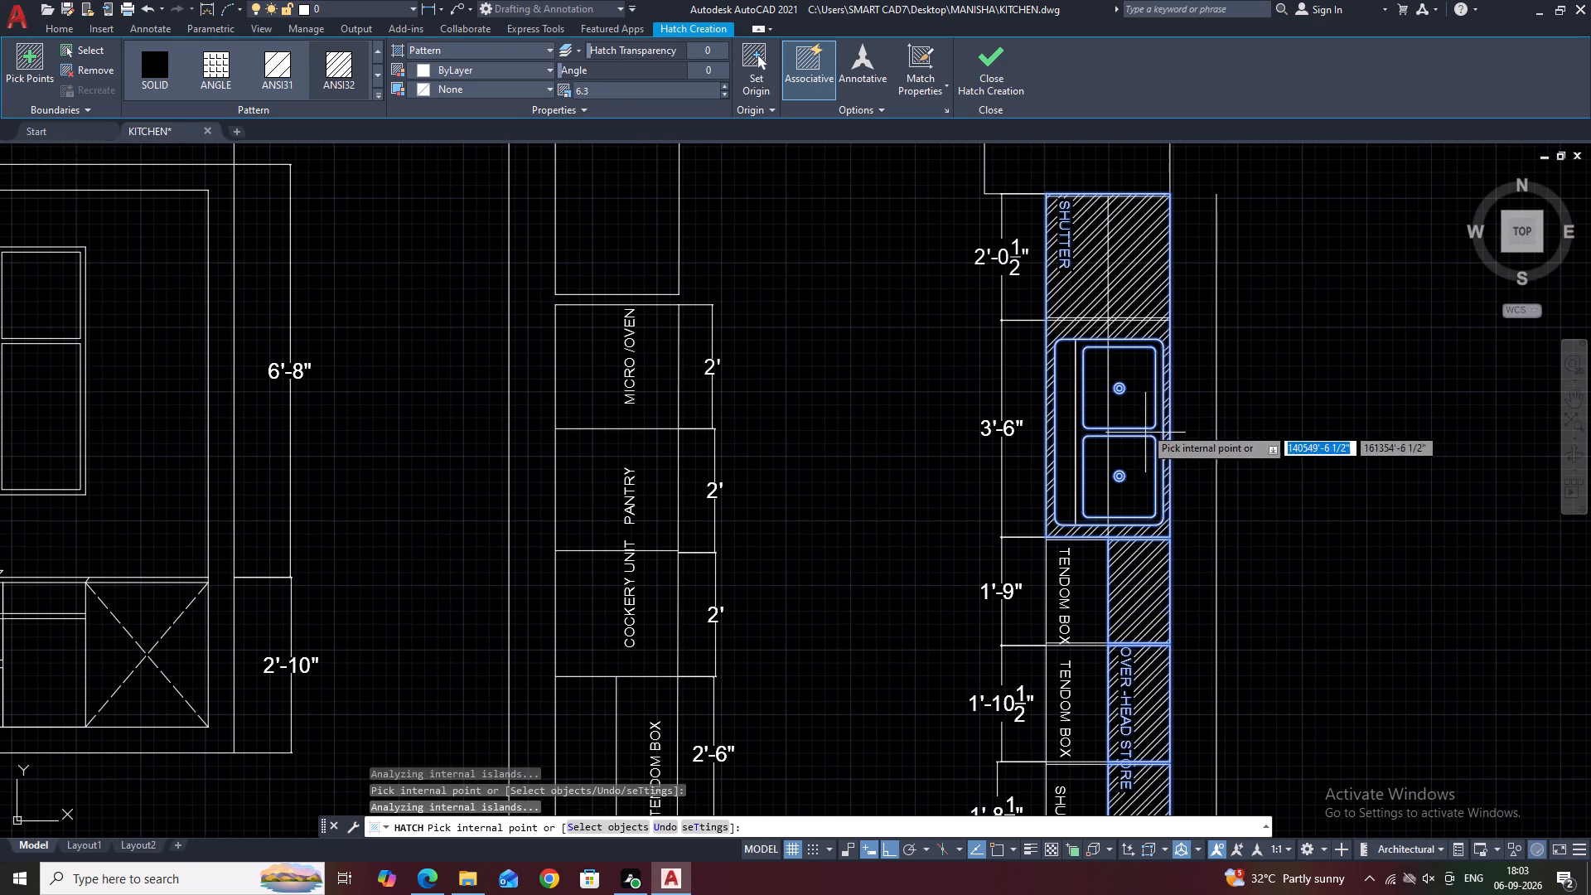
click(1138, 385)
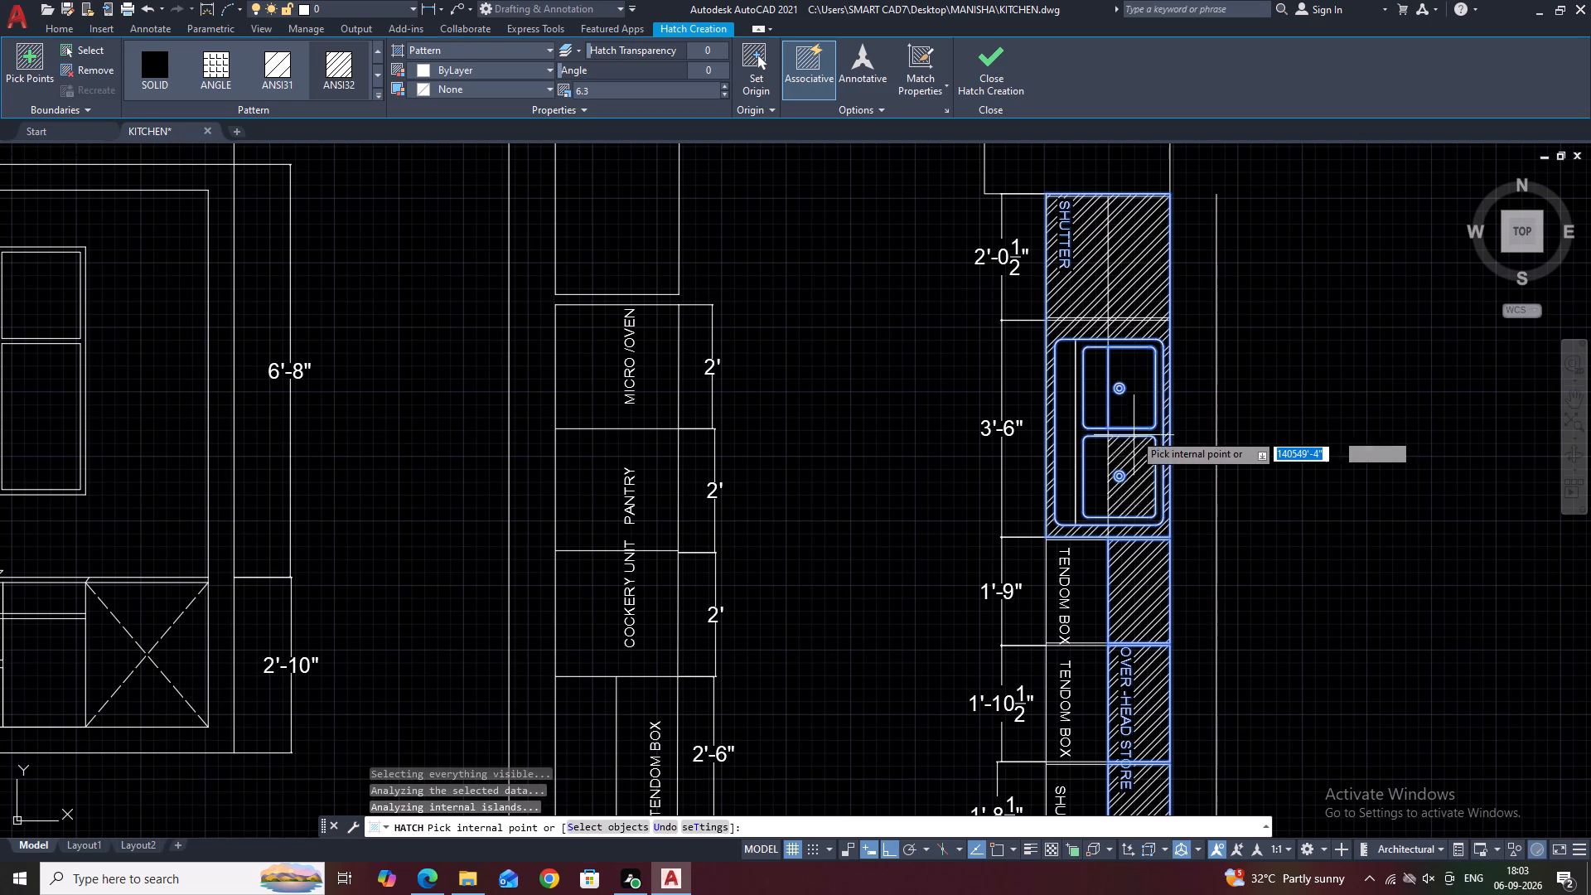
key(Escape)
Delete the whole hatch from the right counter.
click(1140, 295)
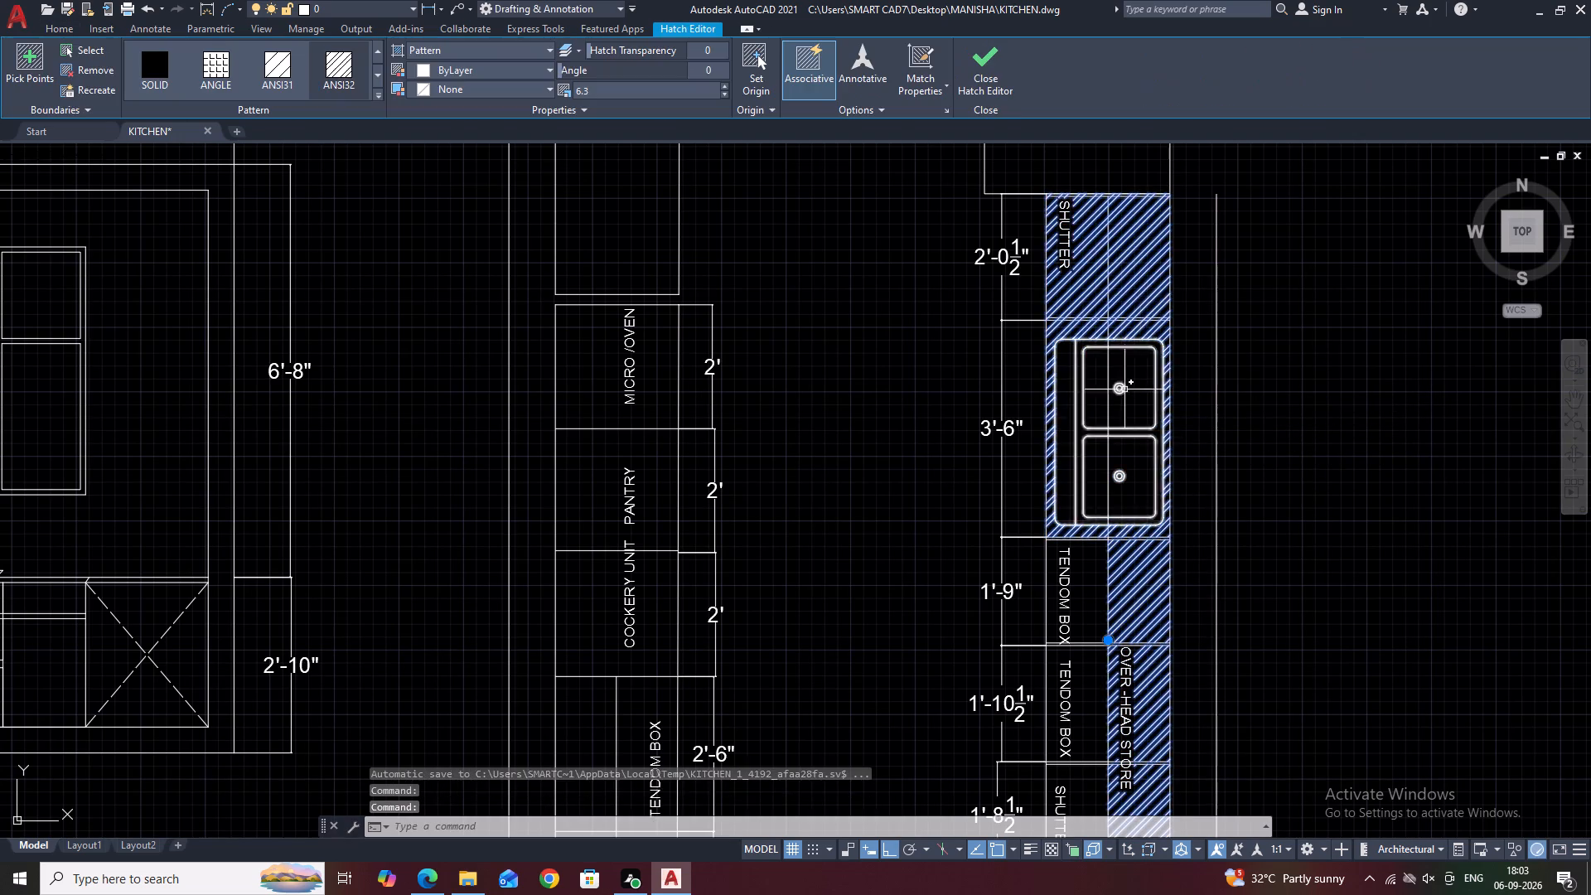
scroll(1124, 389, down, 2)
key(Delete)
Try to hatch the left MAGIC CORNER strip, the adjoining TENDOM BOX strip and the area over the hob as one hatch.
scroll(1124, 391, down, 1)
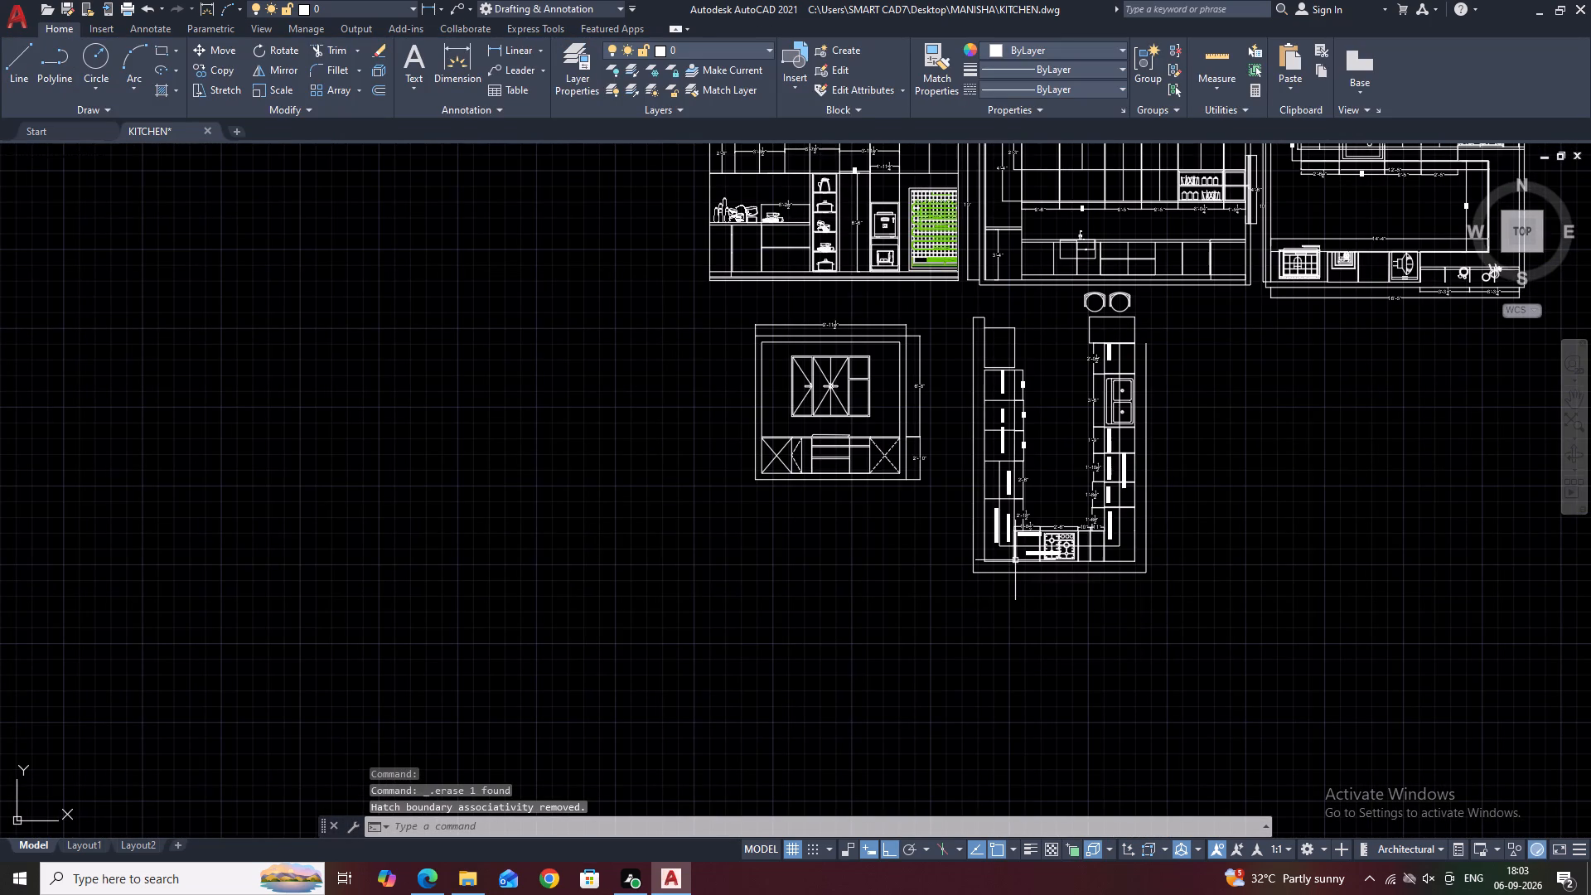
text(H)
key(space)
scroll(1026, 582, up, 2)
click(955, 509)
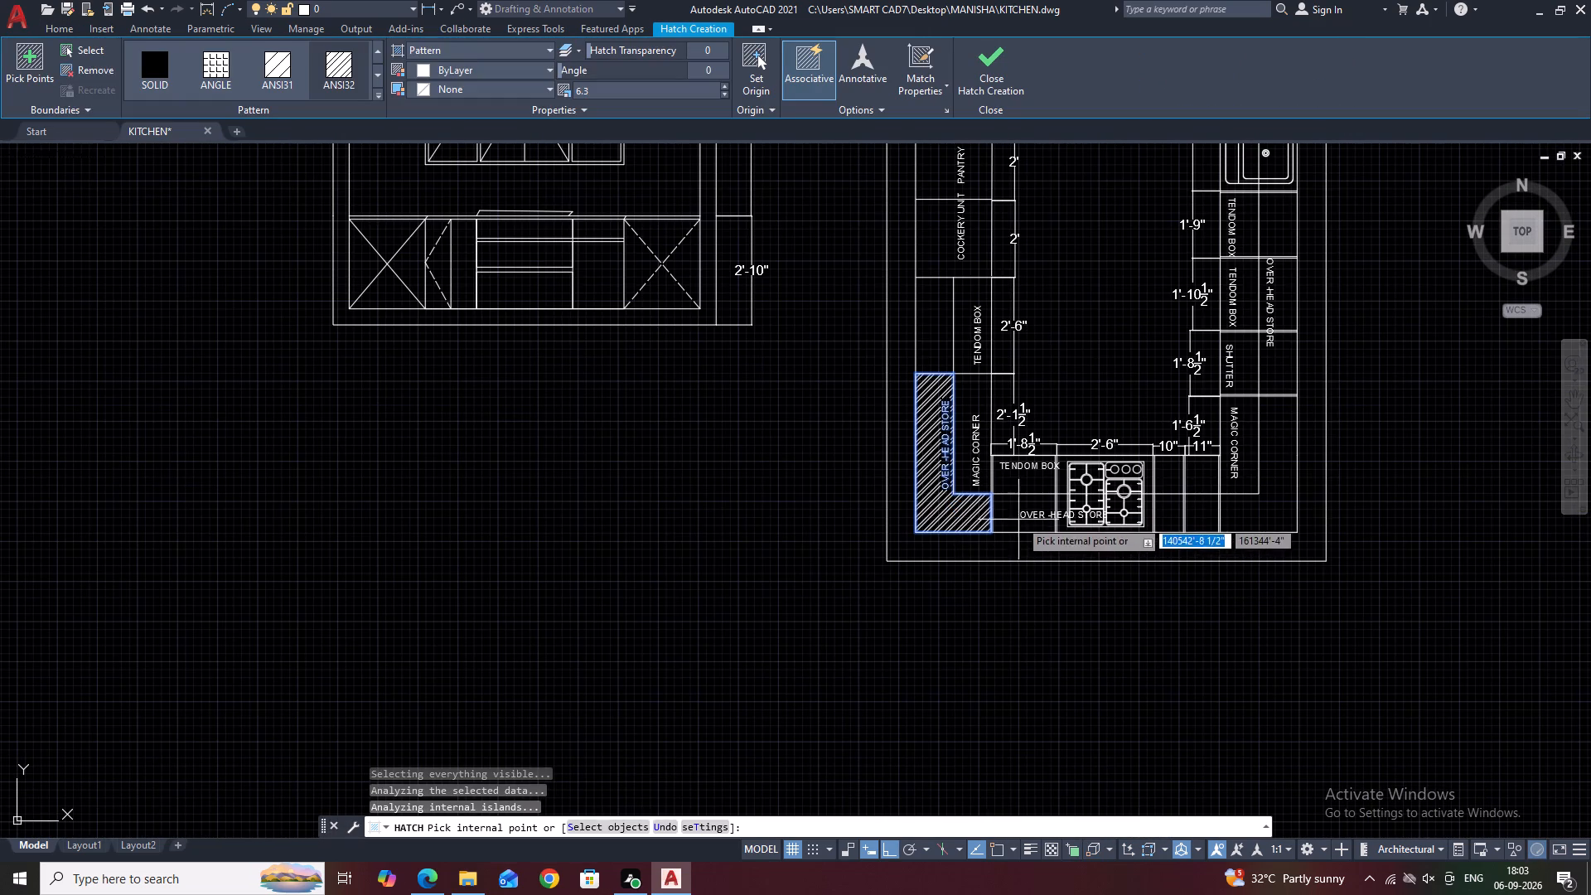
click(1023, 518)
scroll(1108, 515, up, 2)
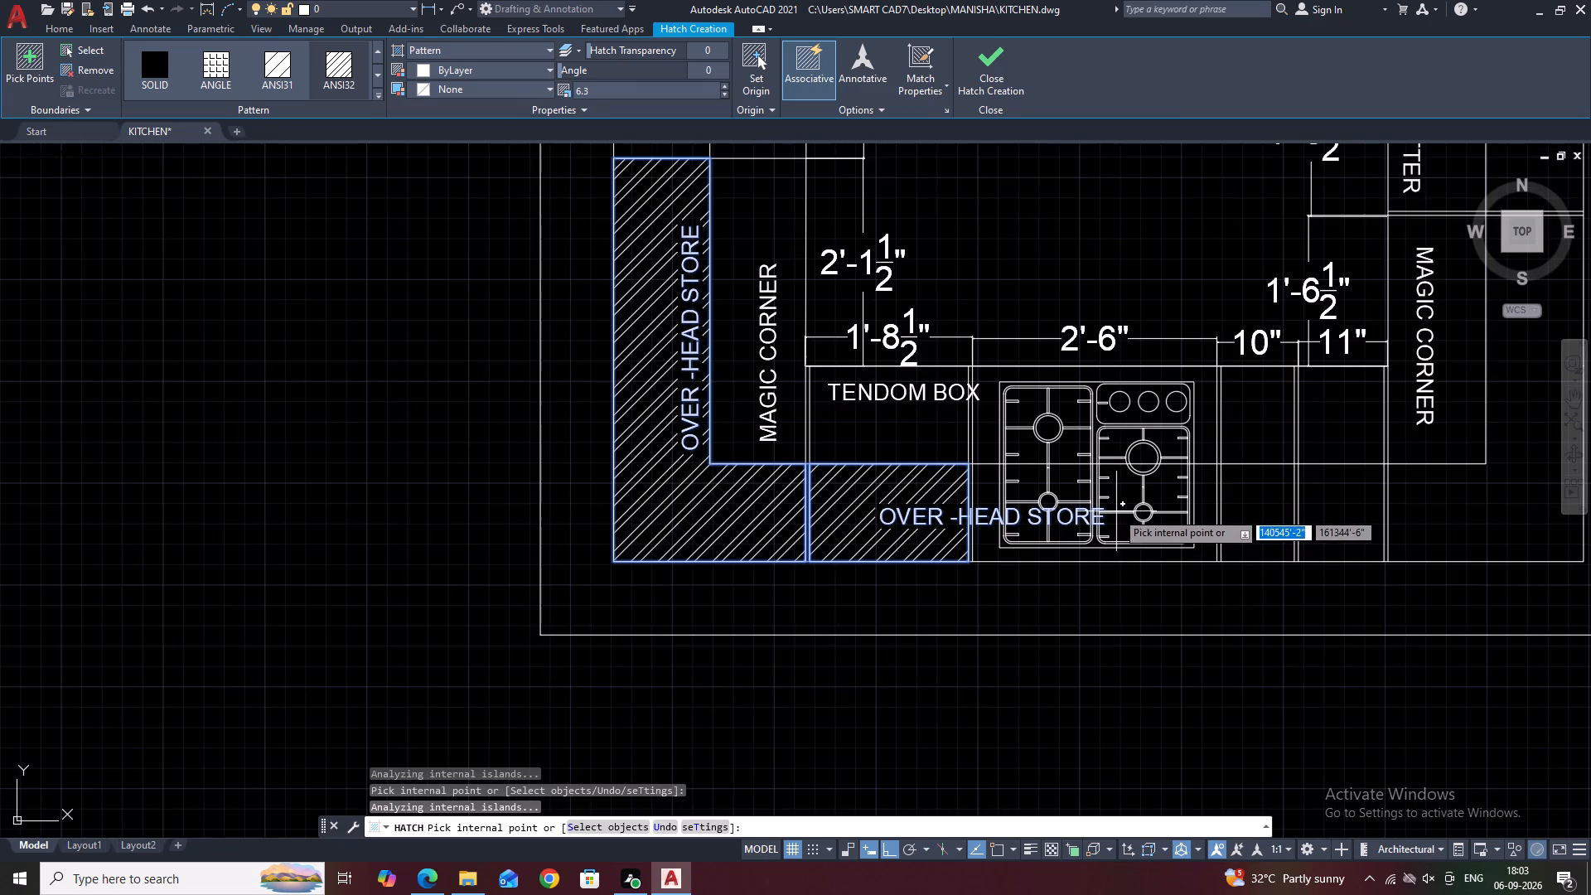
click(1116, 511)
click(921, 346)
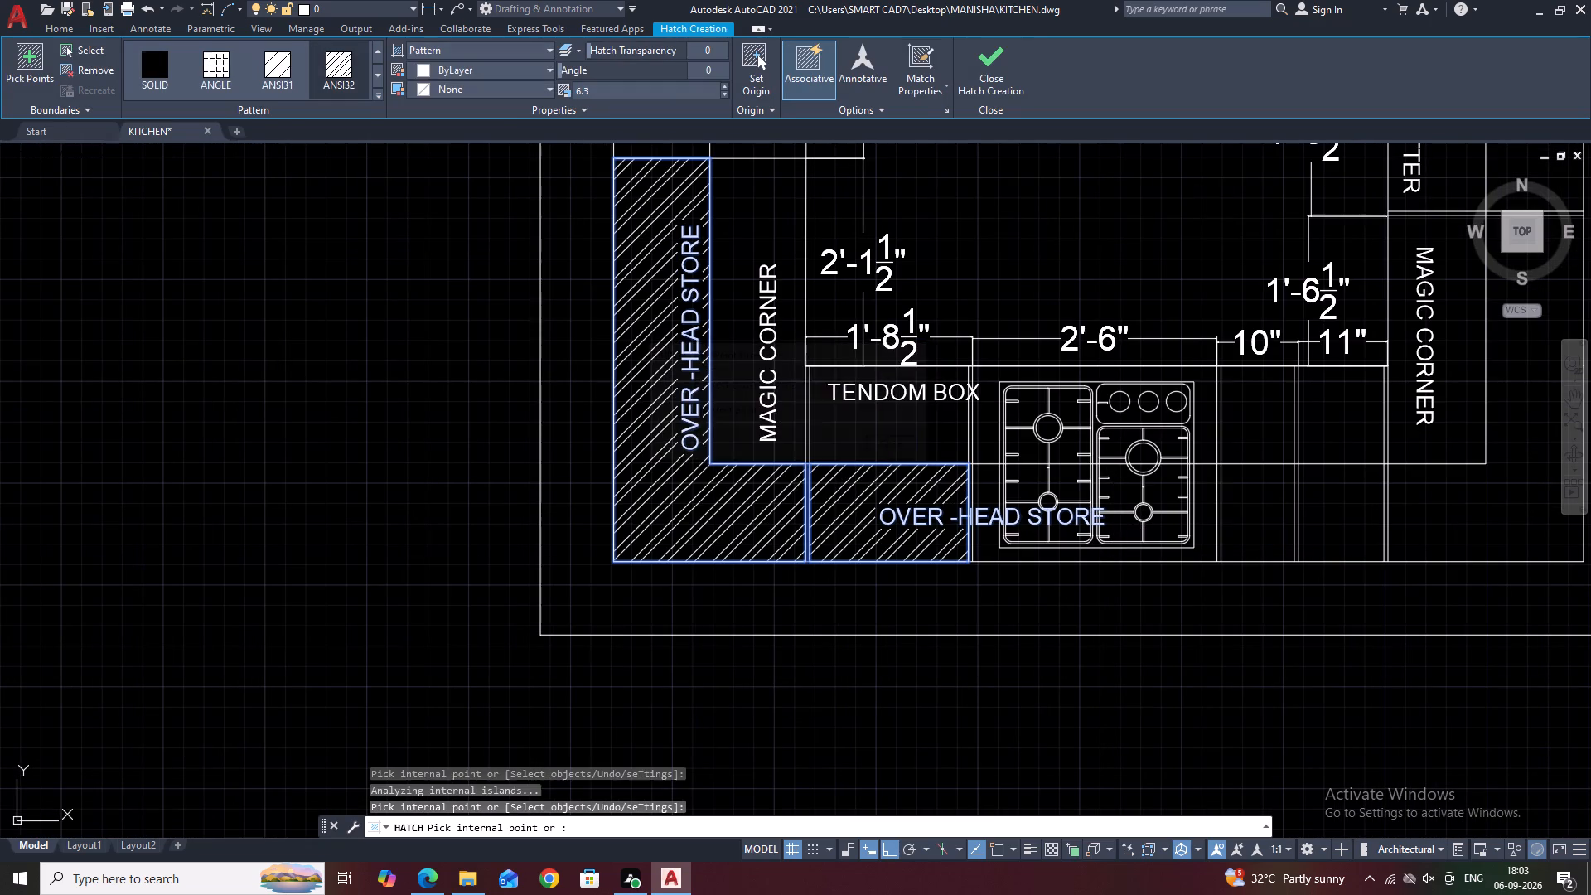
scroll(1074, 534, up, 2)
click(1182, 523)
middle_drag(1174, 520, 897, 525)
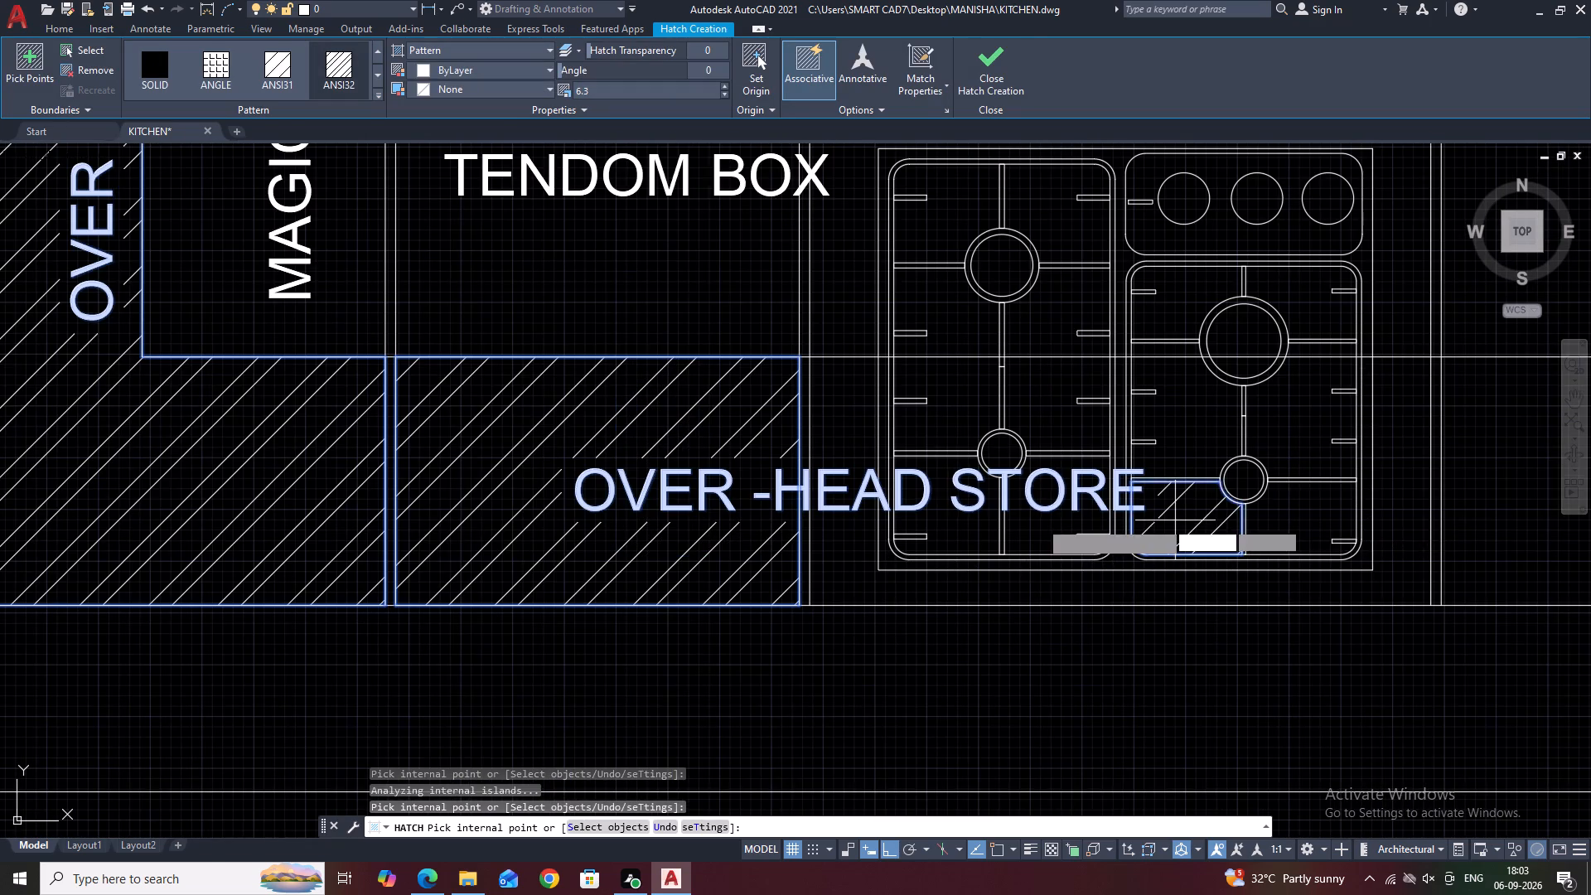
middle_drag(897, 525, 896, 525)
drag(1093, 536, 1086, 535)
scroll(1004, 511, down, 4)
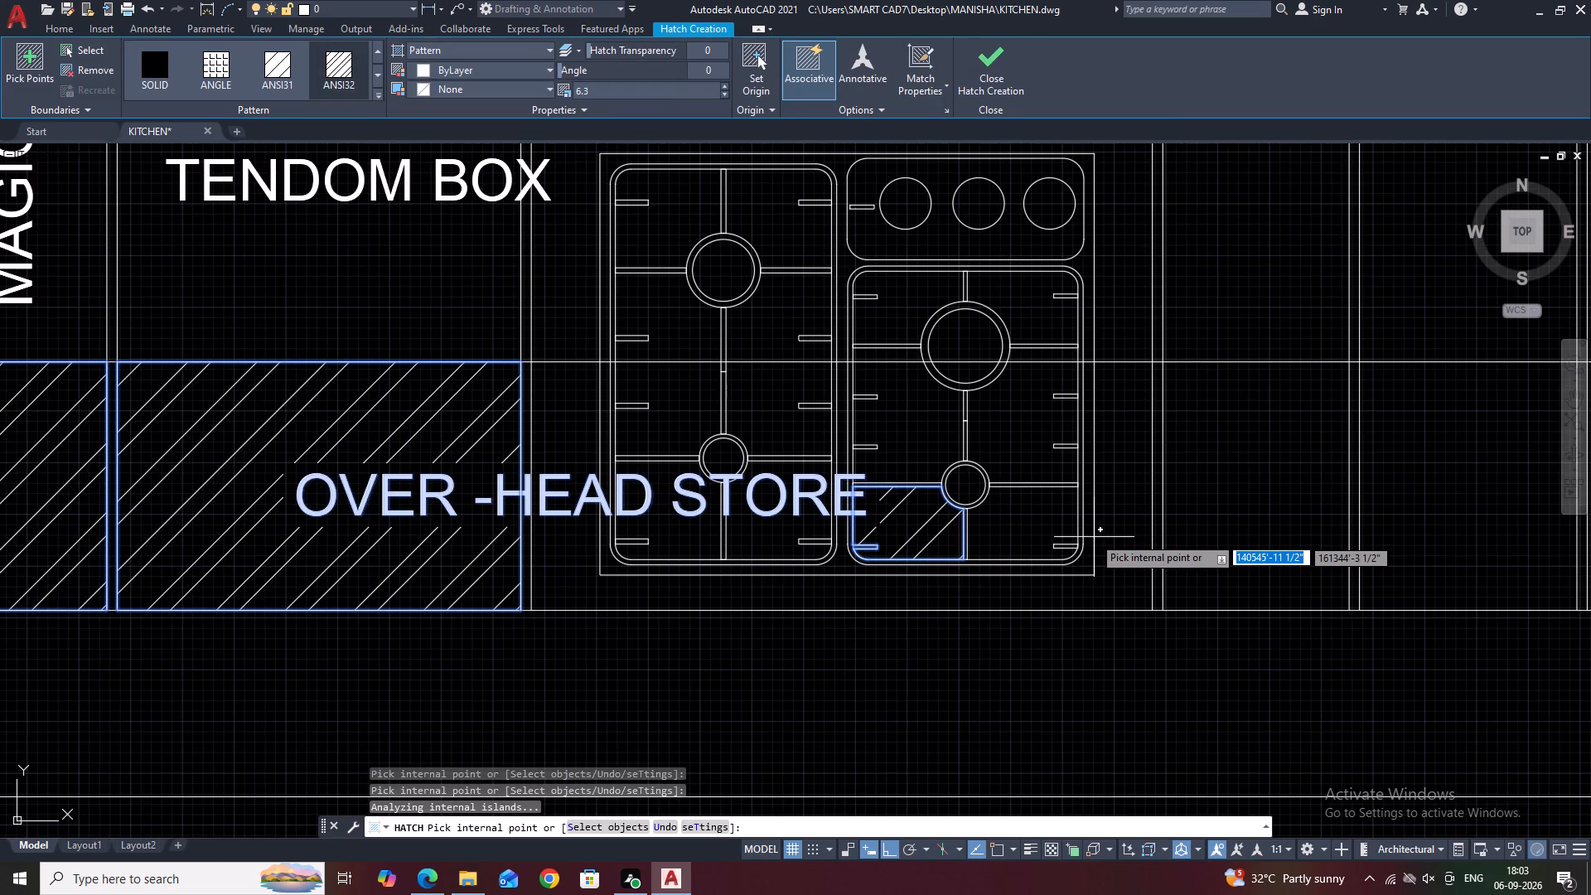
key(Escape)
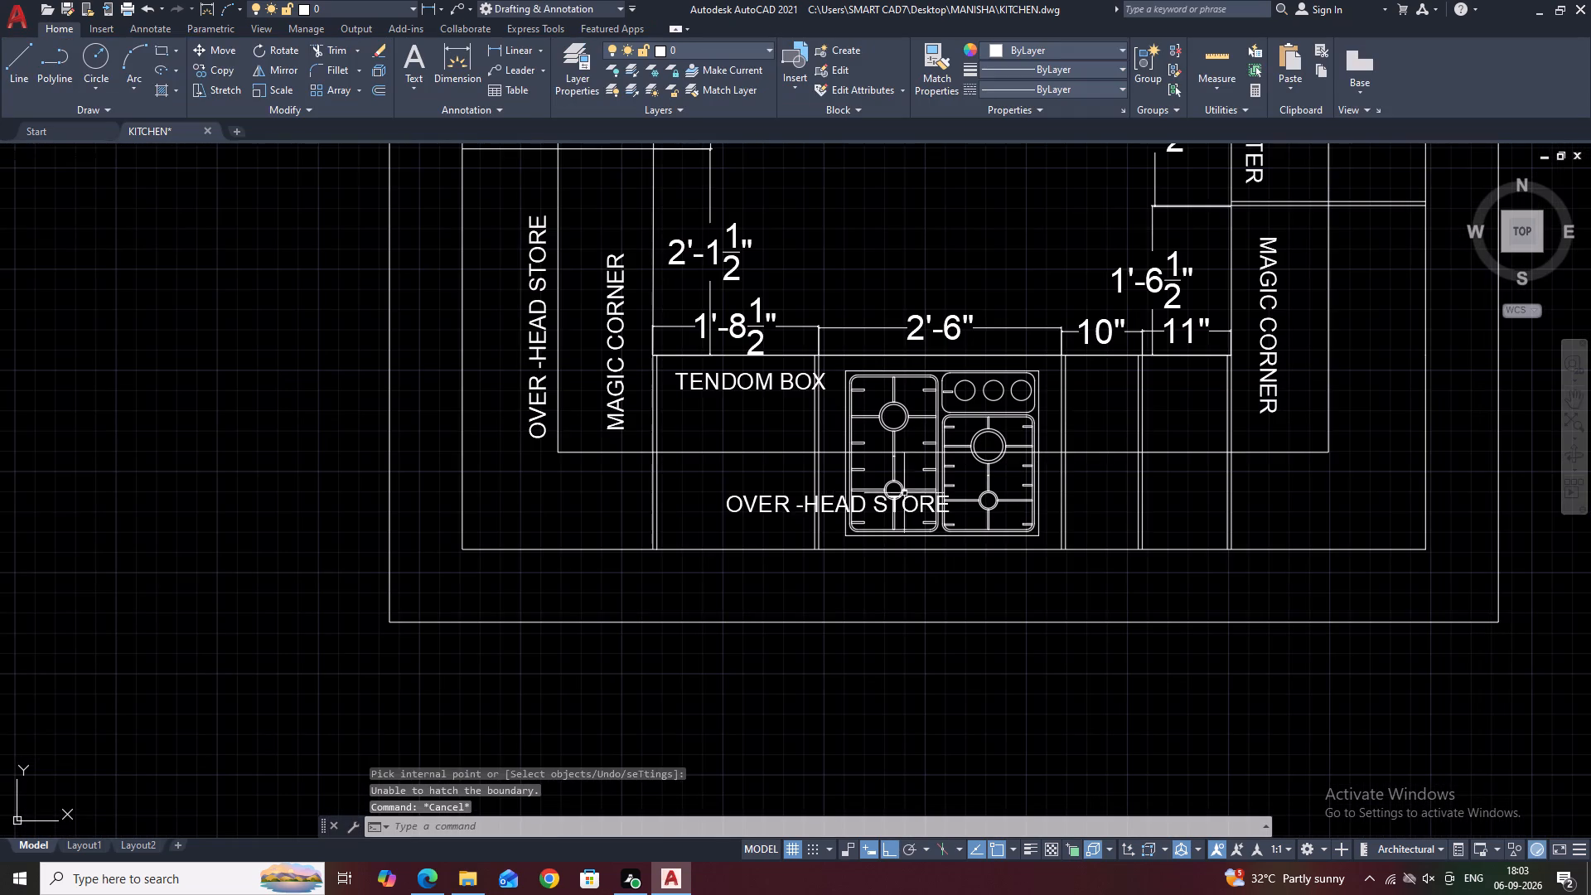
Hatch the L-shaped wall strip of the left counter's MAGIC CORNER unit with ANSI32 at scale 6.3.
key(space)
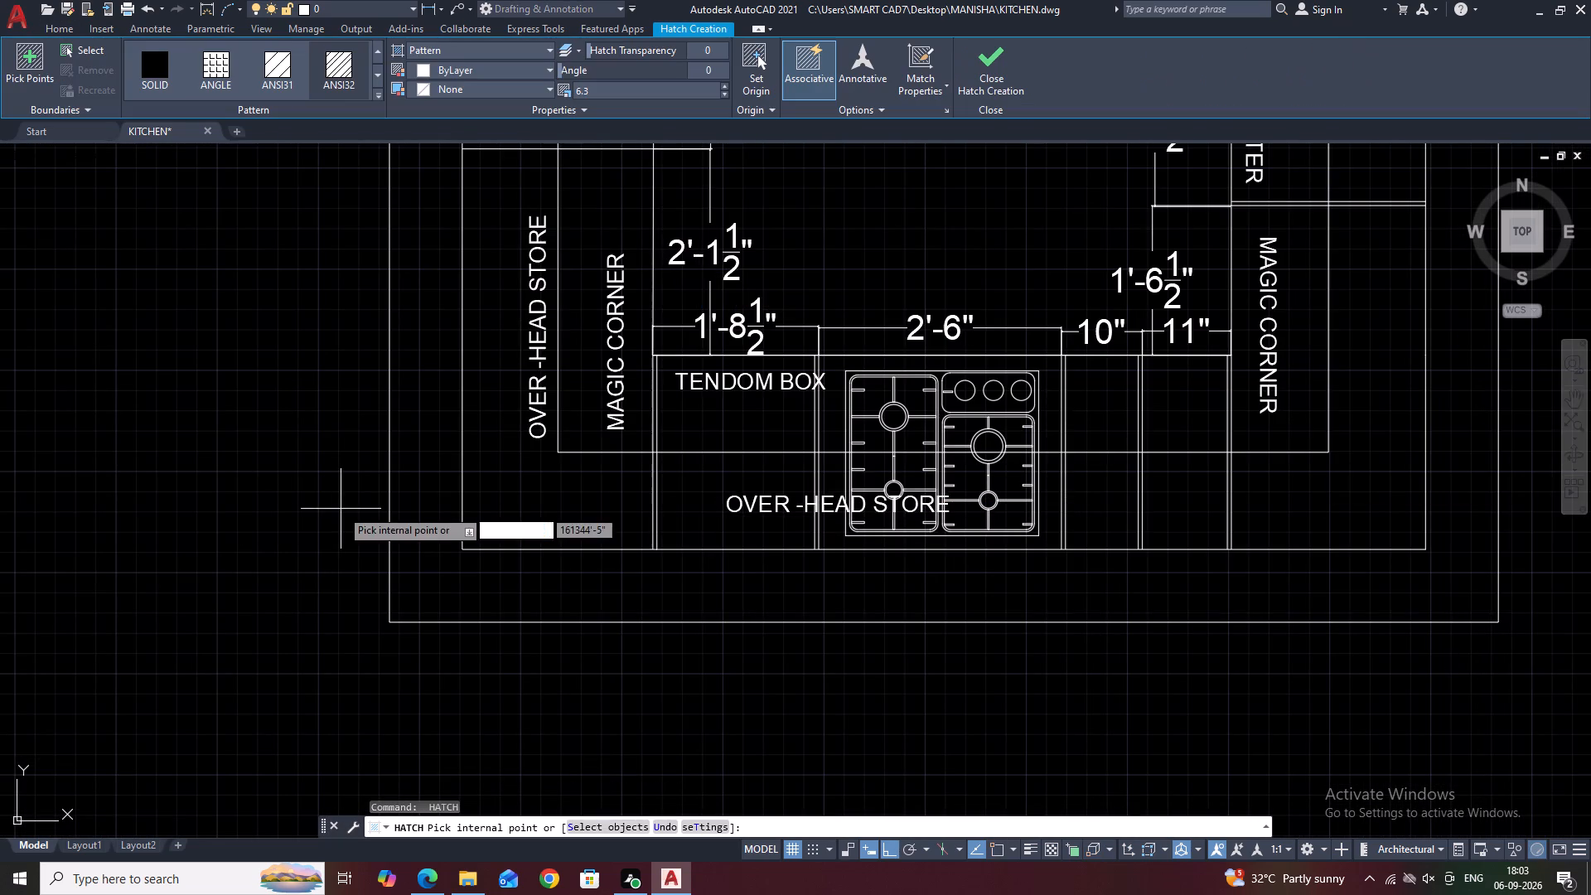
click(517, 513)
key(Escape)
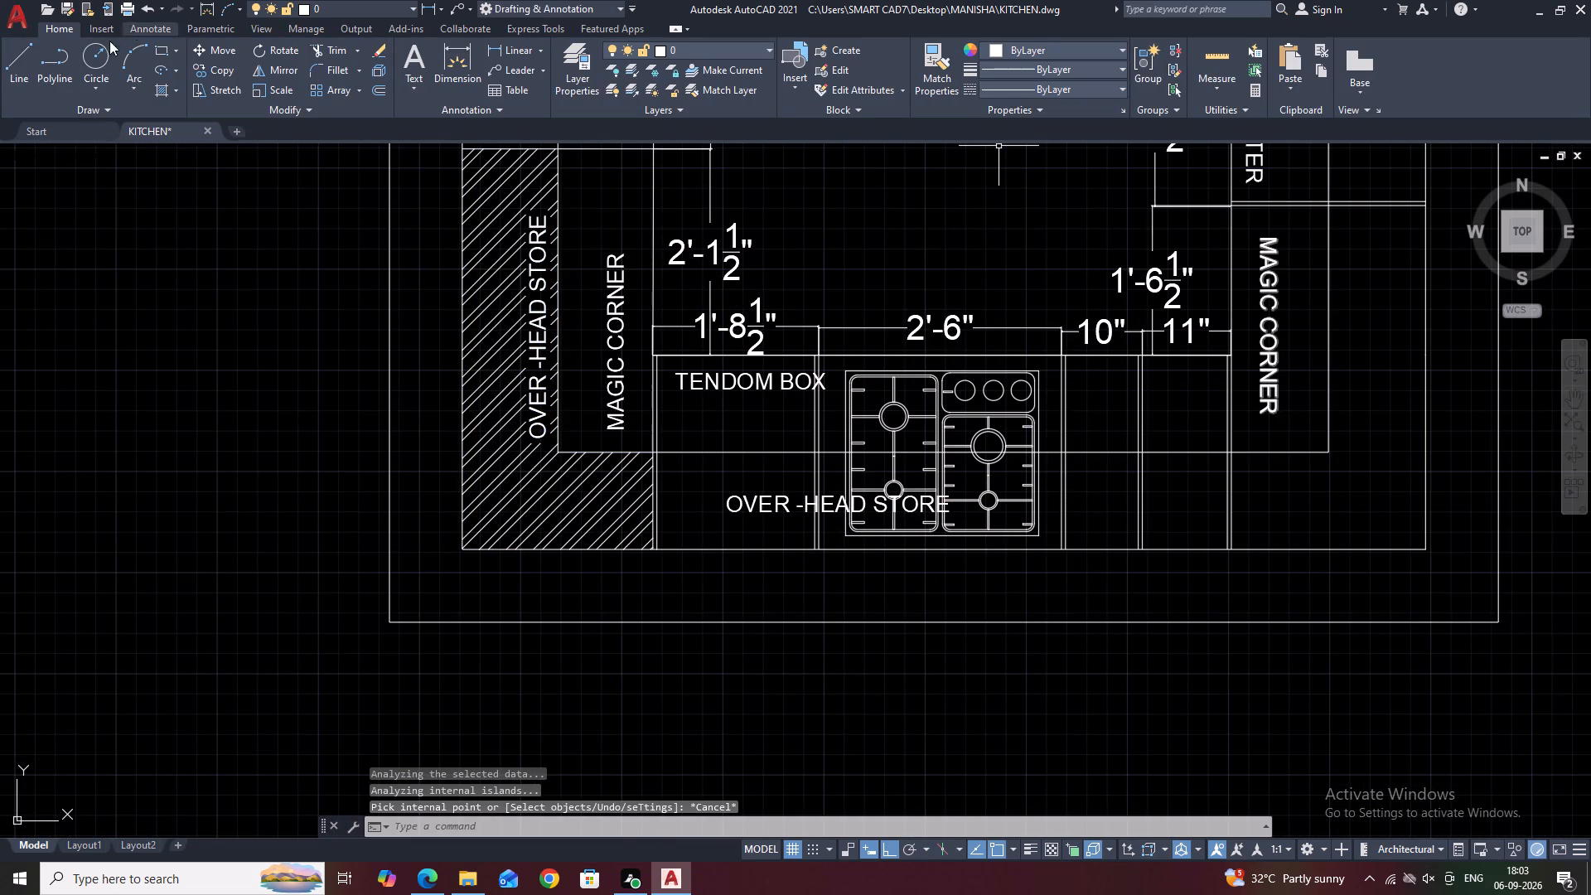
Save the drawing as KITCHEN in the MANISHA folder, replacing the existing file.
click(22, 26)
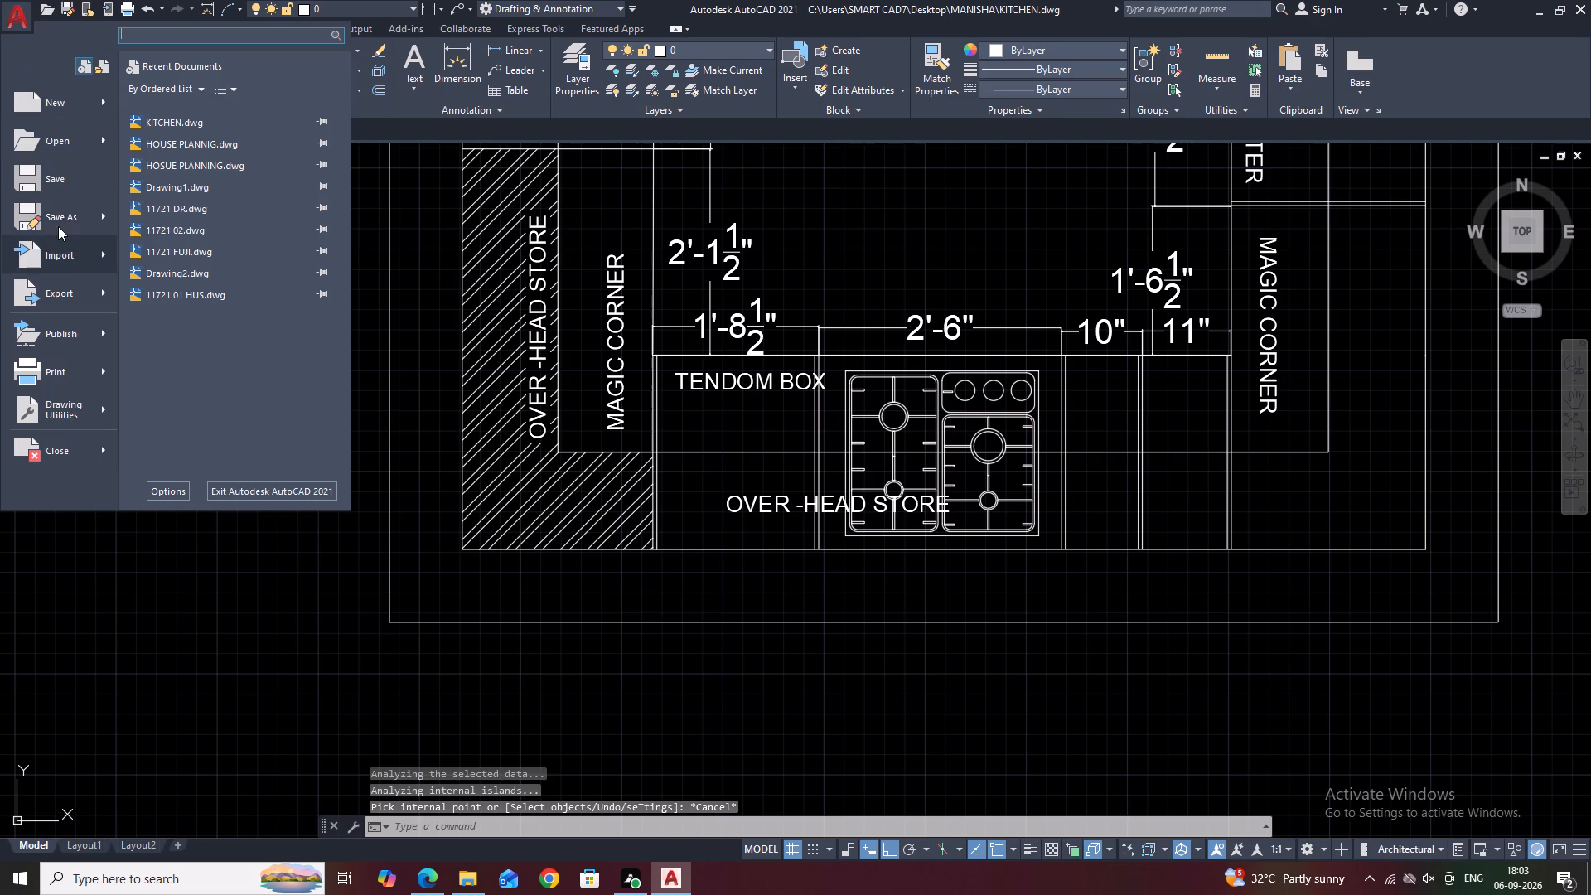
click(60, 215)
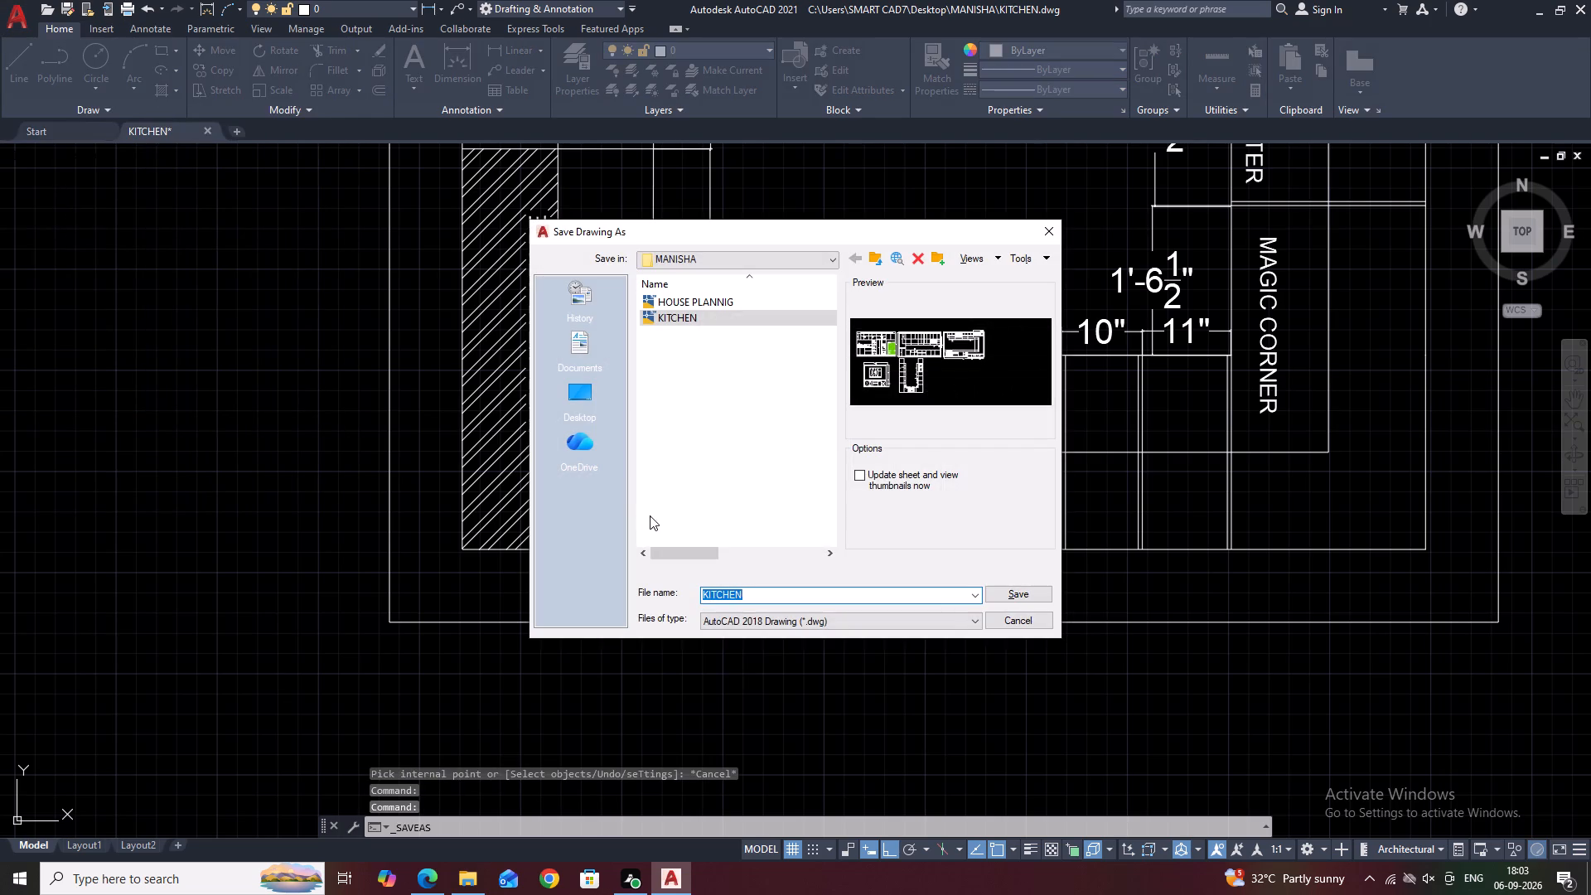
click(1020, 594)
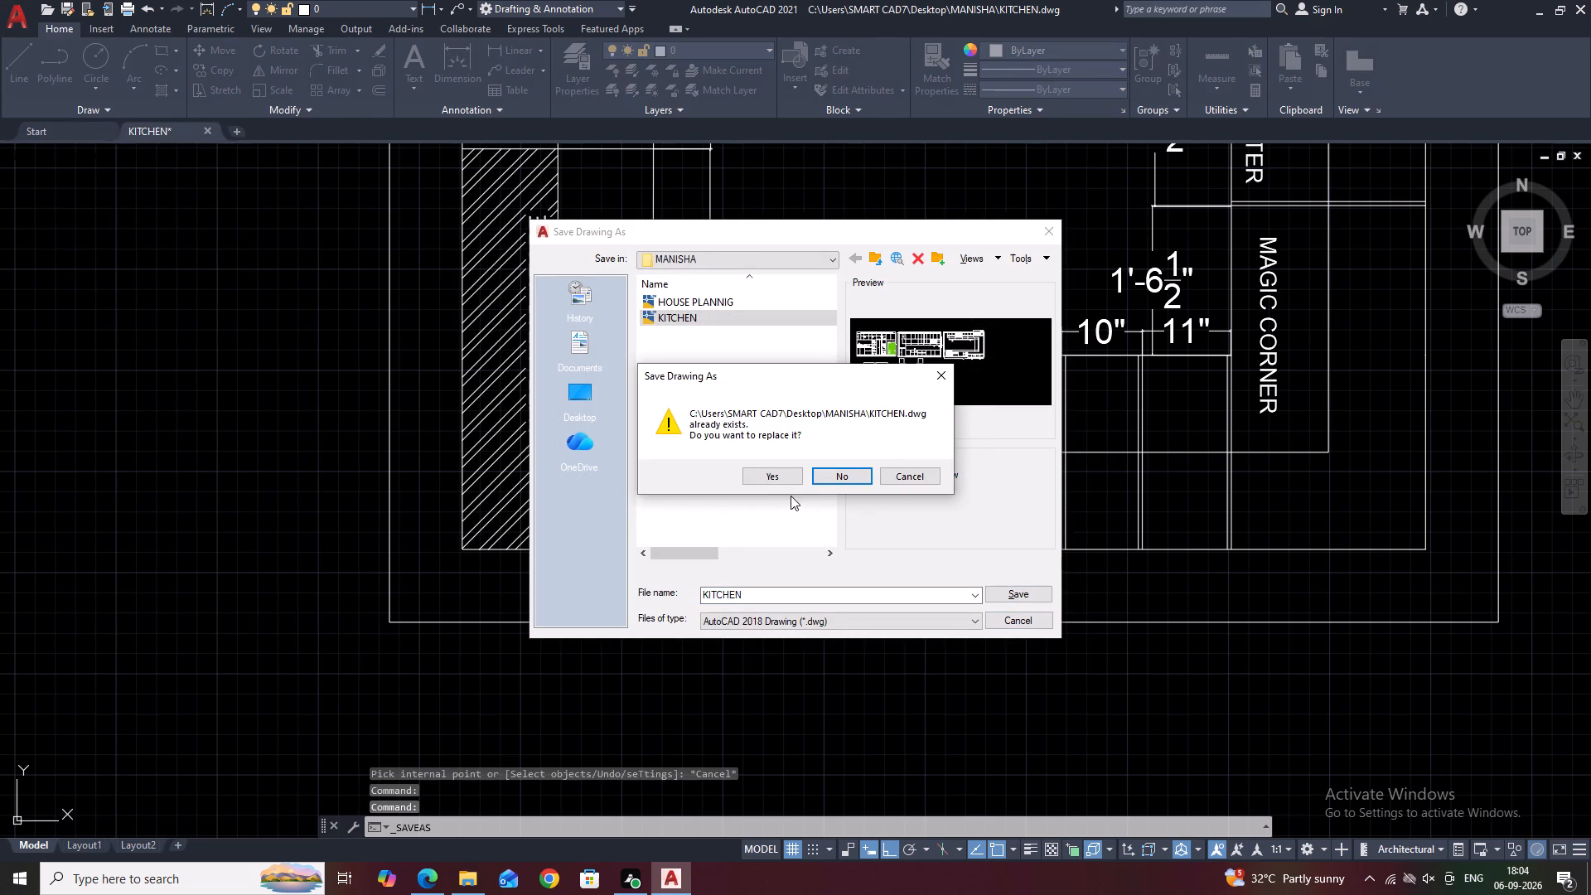
click(774, 483)
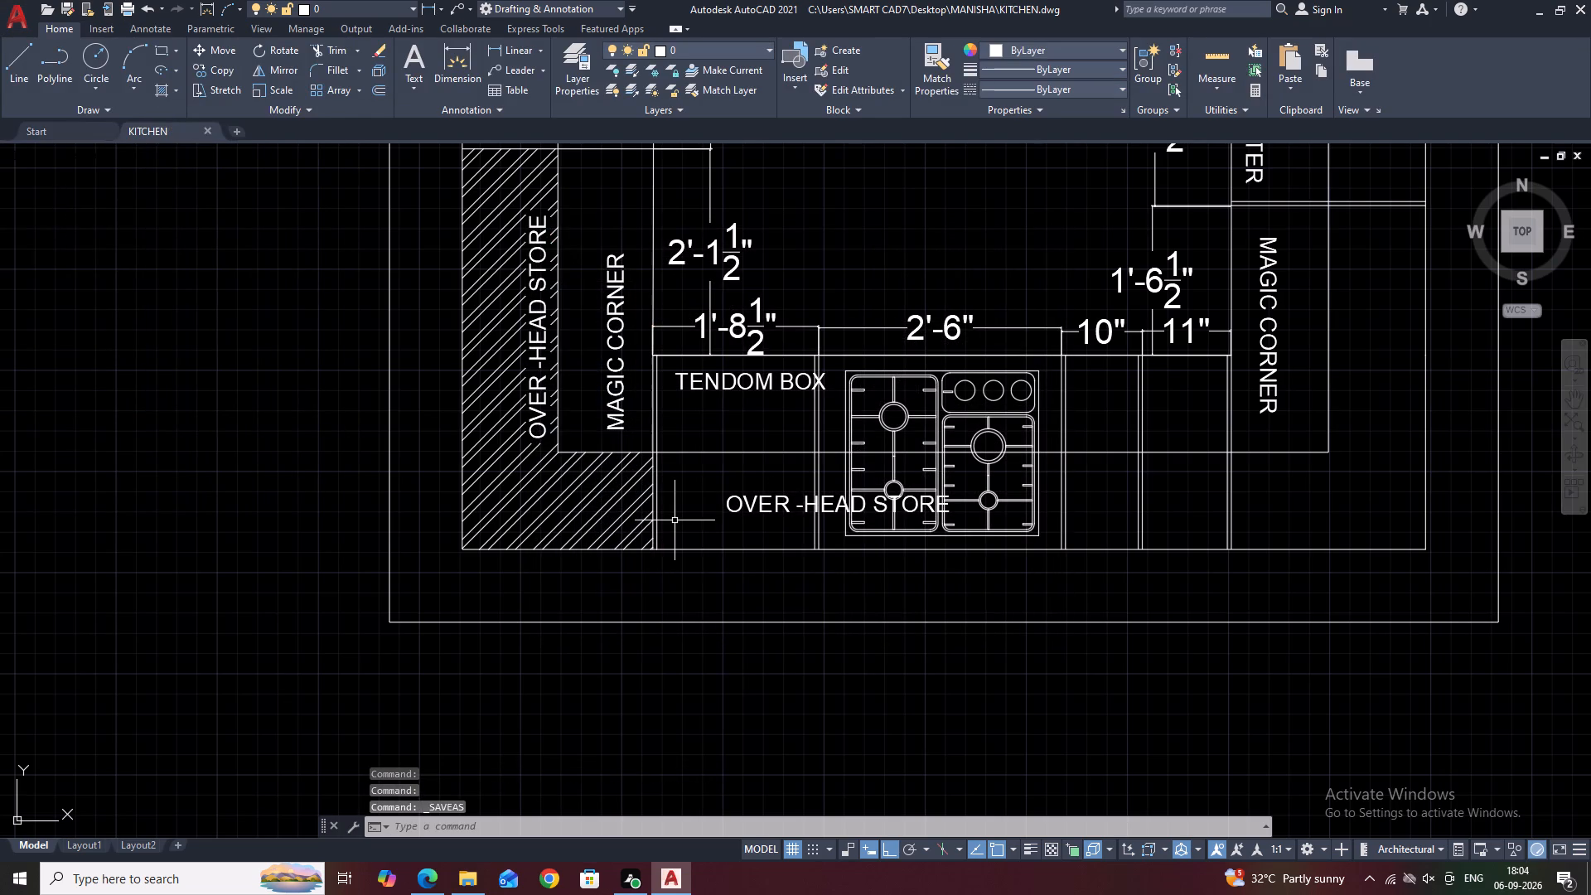
Hatch the hob counter's wall strip across the TENDOM BOX, the 2'-6" hob unit, and the 10" and 11" units.
text(H)
key(space)
click(687, 506)
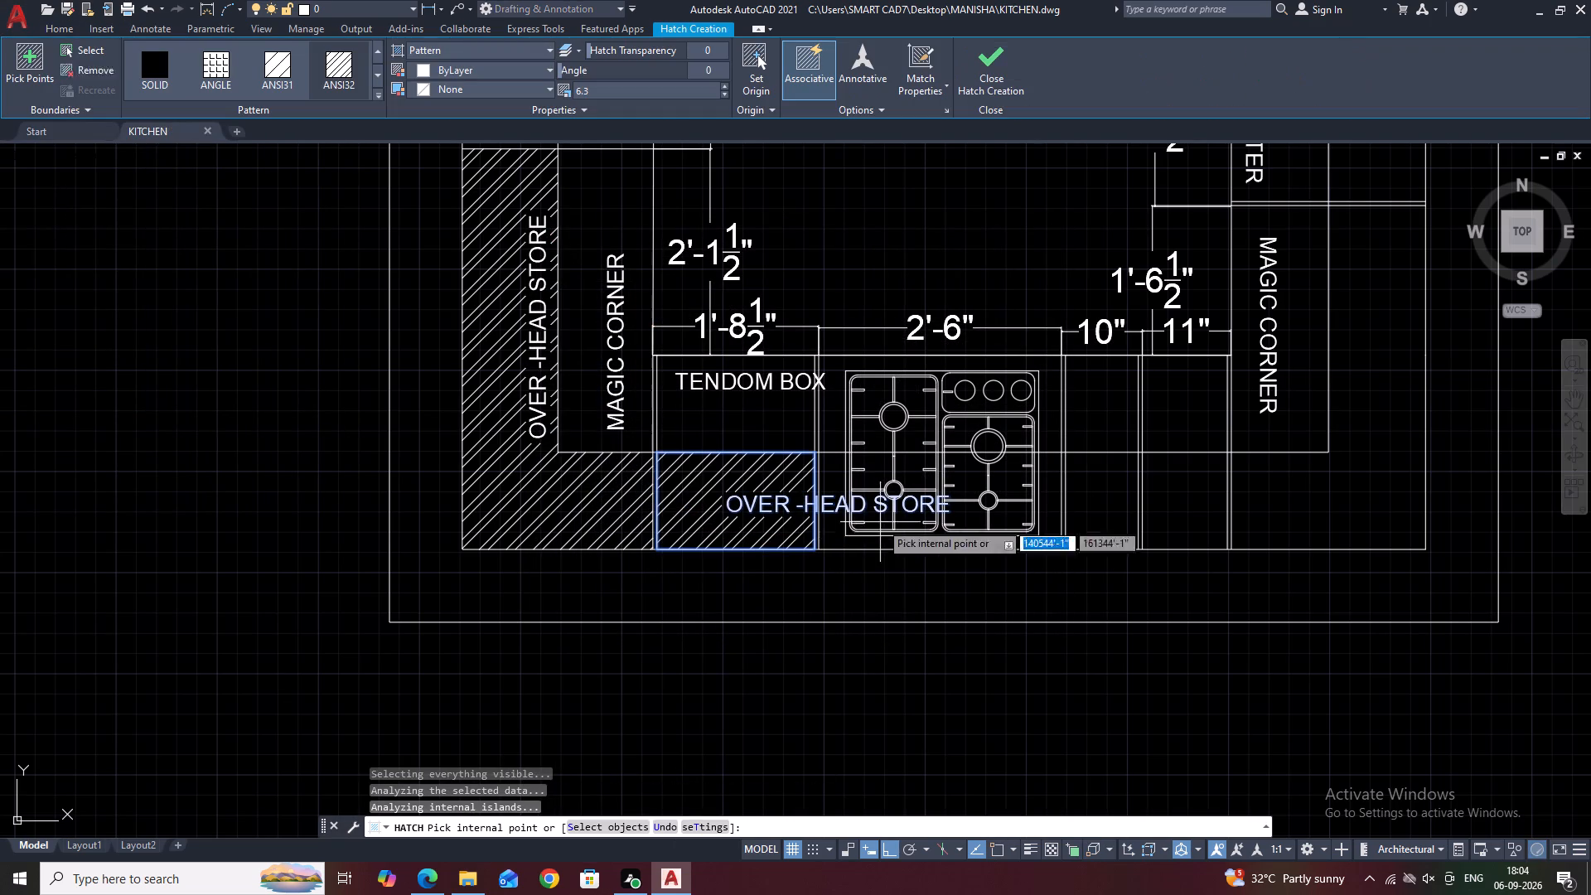
click(872, 518)
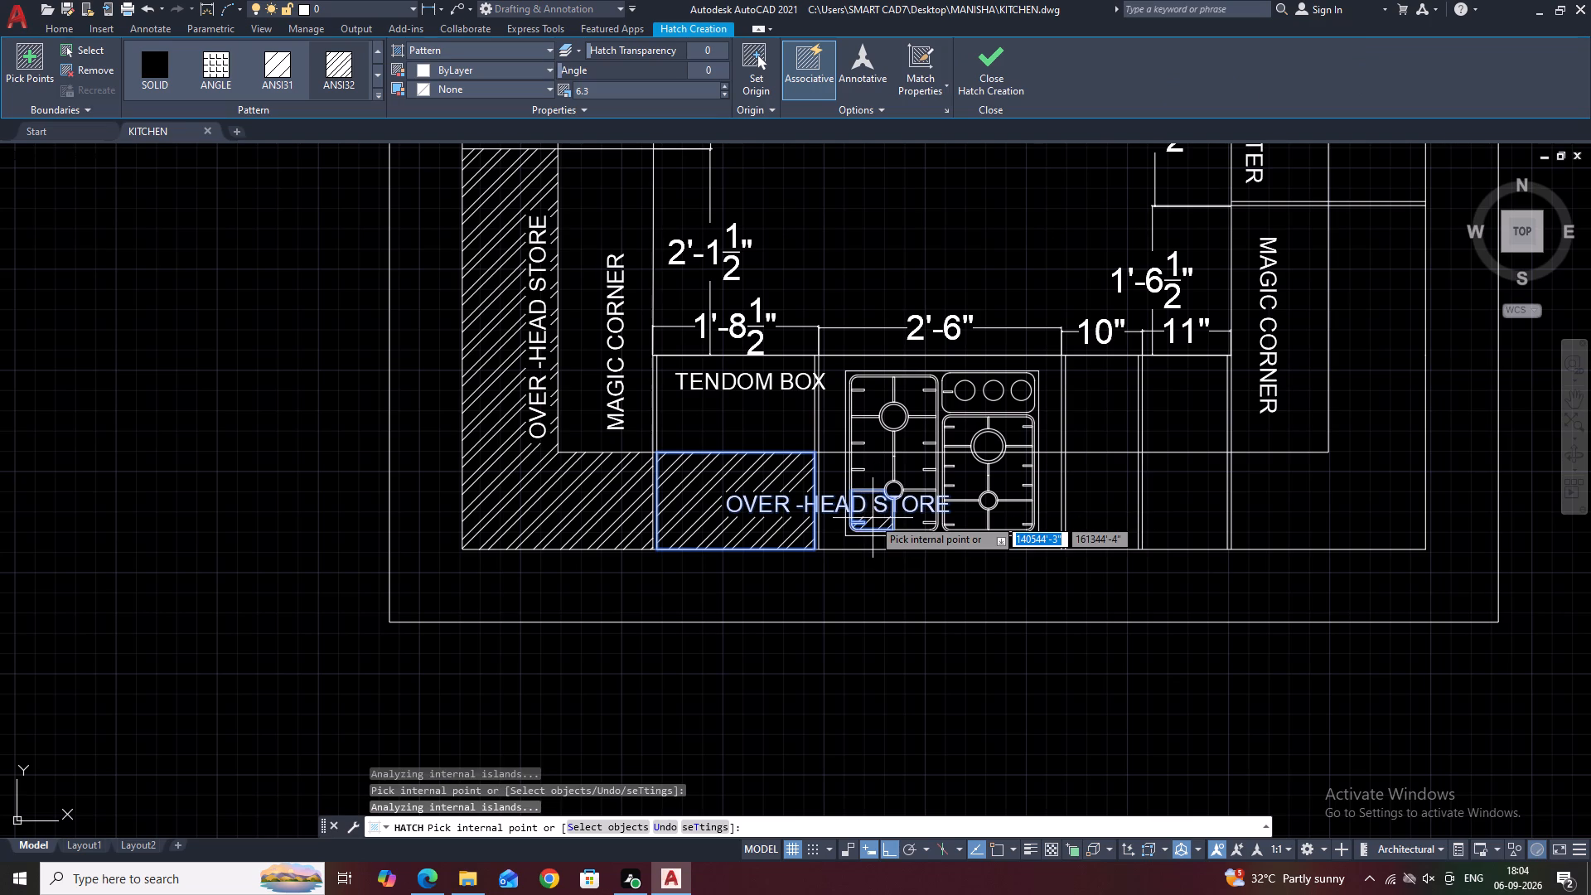
click(836, 478)
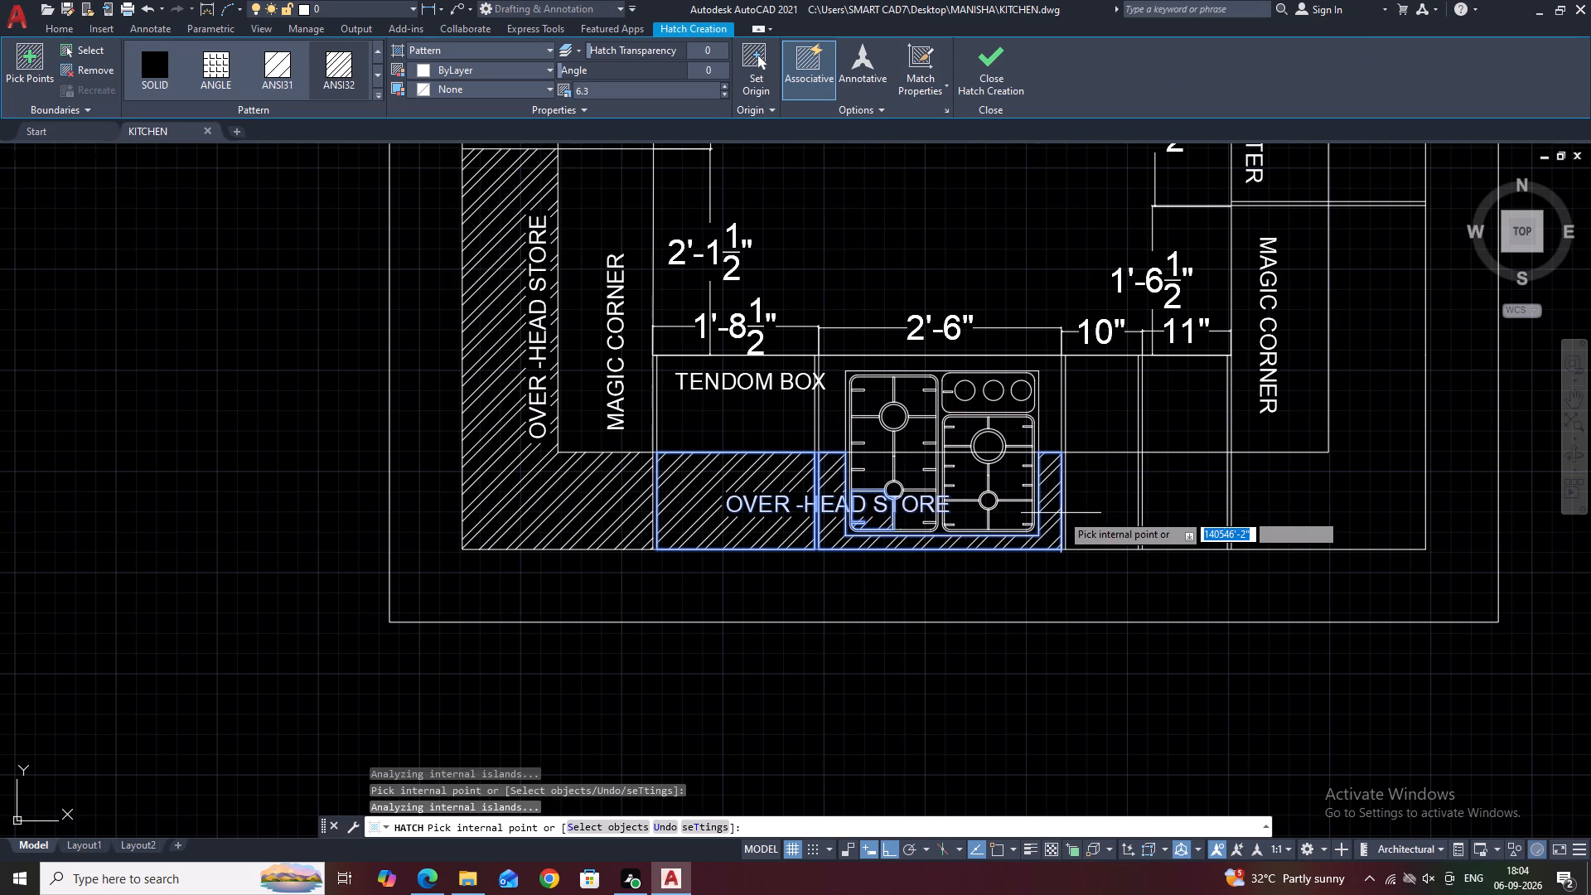
click(1081, 503)
click(1165, 512)
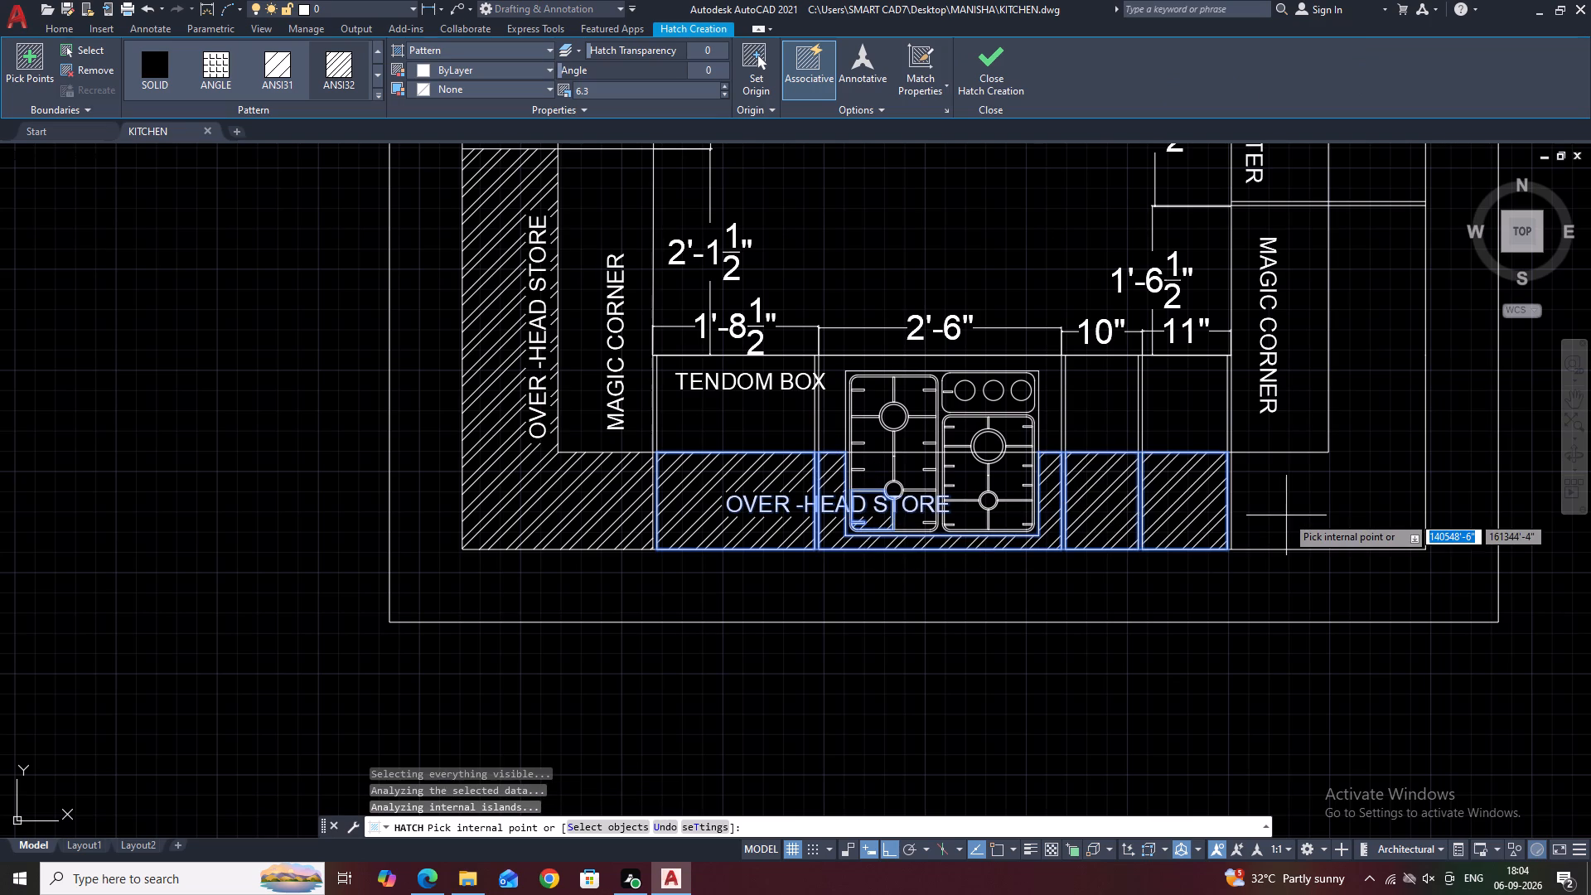
Continue the hatch up the right counter over the MAGIC CORNER strip, the 1'-8 1/2" SHUTTER strip and the 1'-10 1/2" TENDOM BOX unit.
click(1288, 513)
middle_drag(1265, 486, 950, 626)
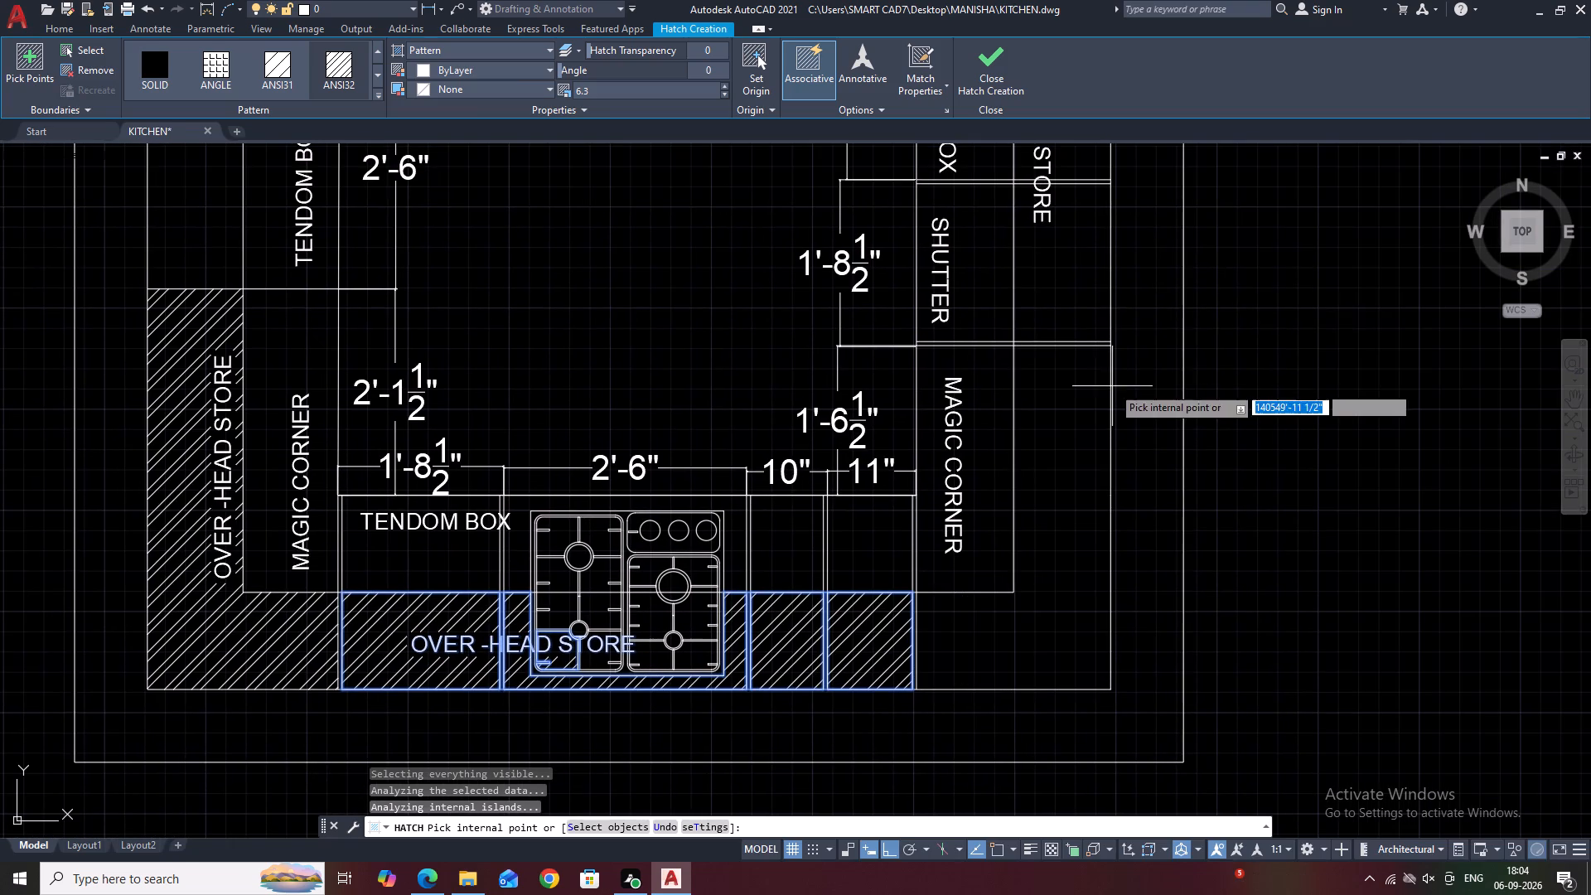
click(1077, 410)
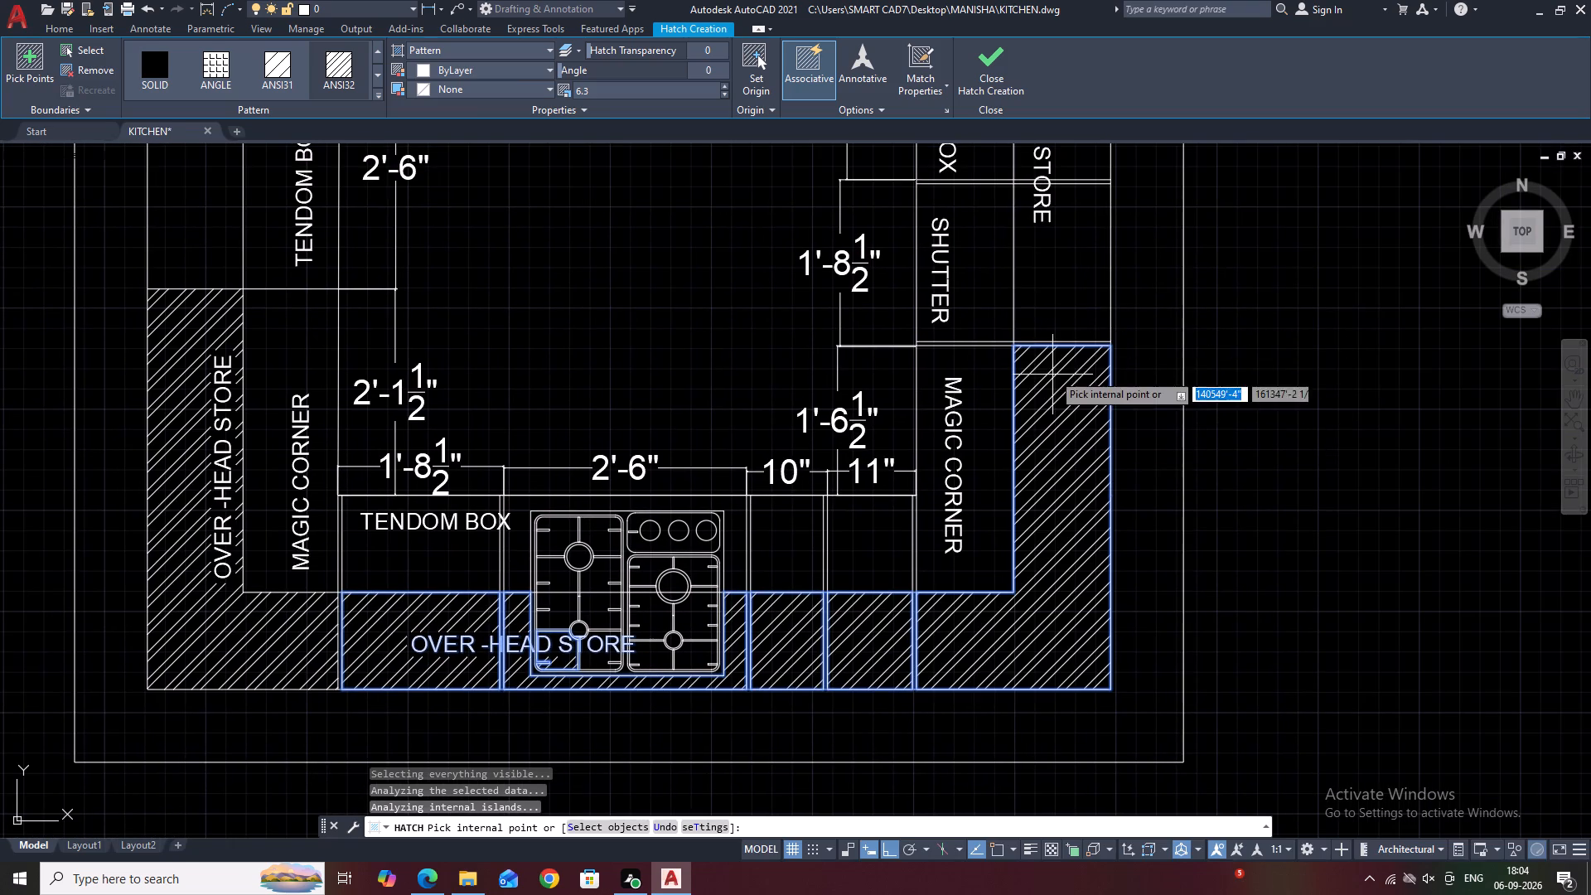
click(1068, 307)
middle_drag(1071, 322, 1049, 573)
click(1054, 395)
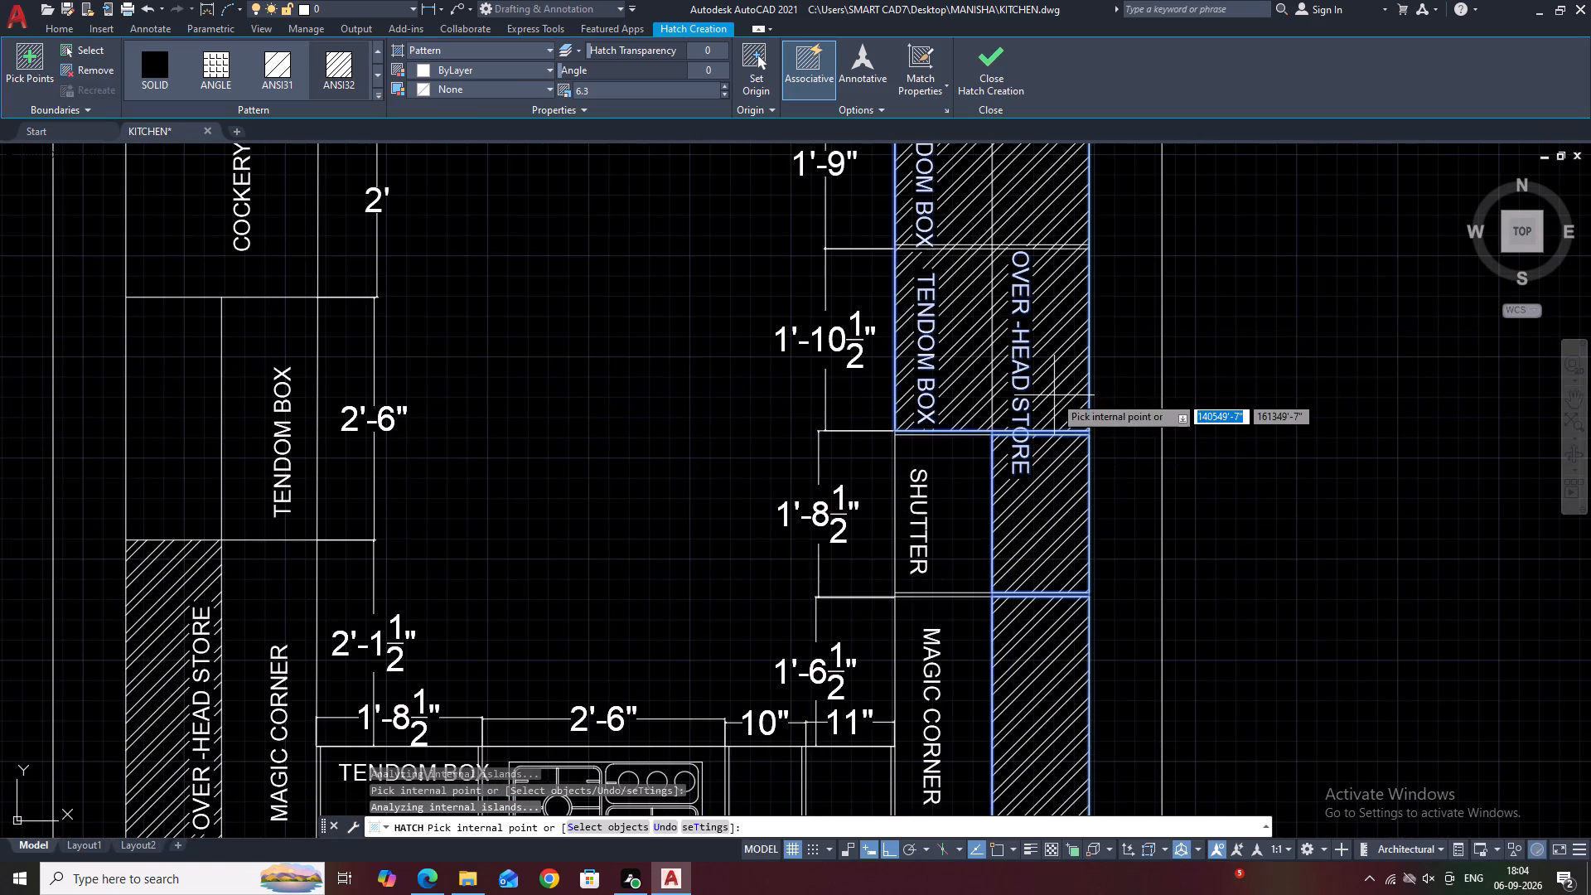
middle_drag(1055, 388, 1048, 533)
scroll(1044, 506, down, 2)
middle_drag(1061, 404, 1060, 403)
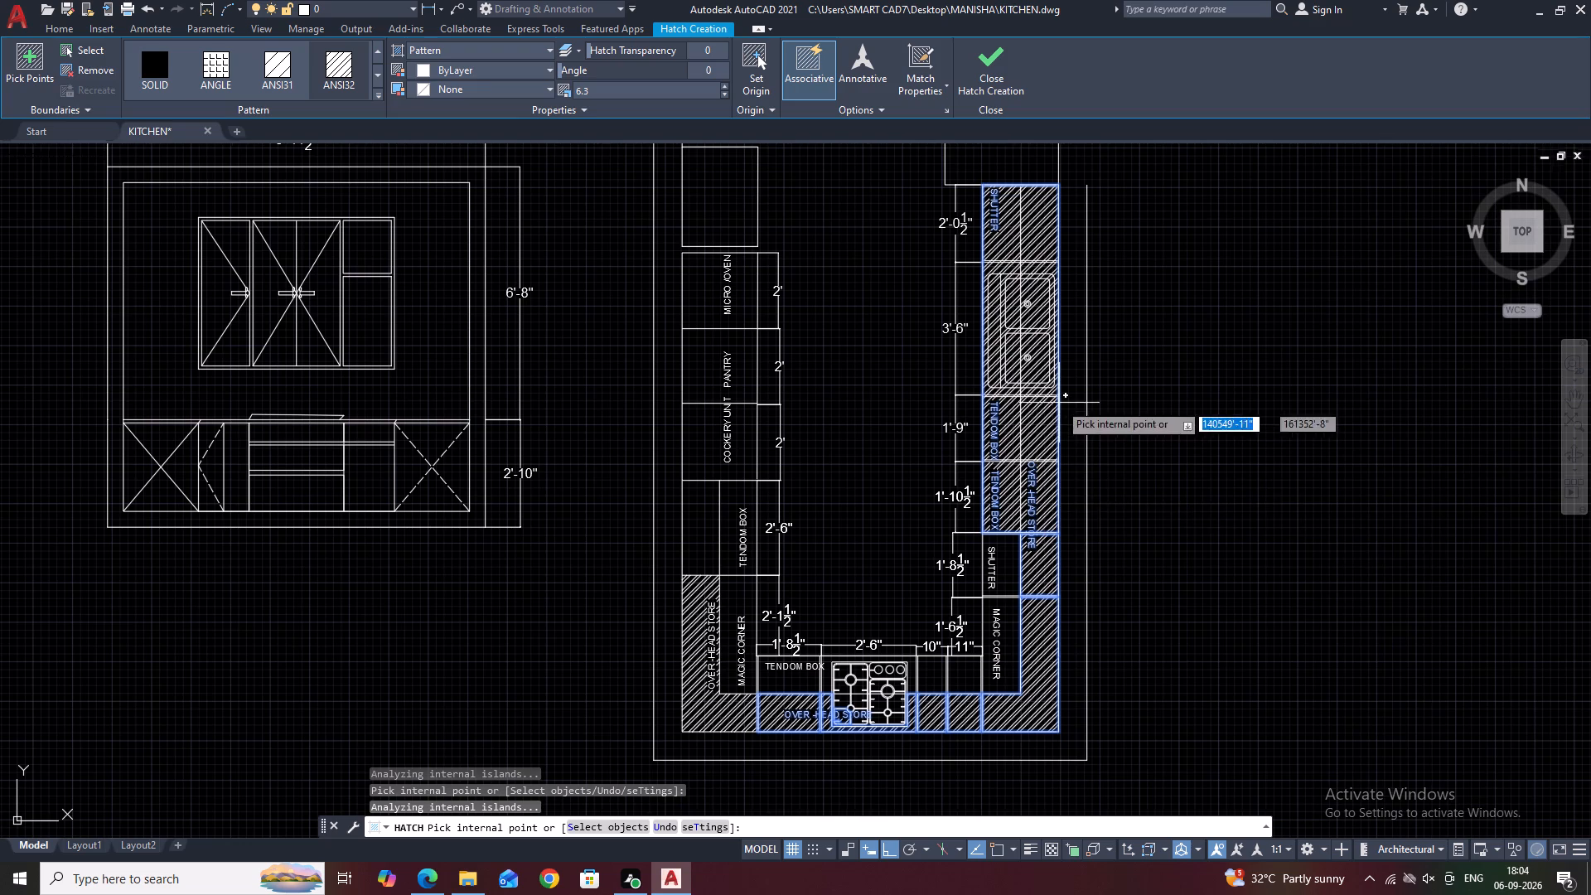
middle_drag(1060, 403, 1057, 452)
scroll(1039, 452, up, 1)
key(Escape)
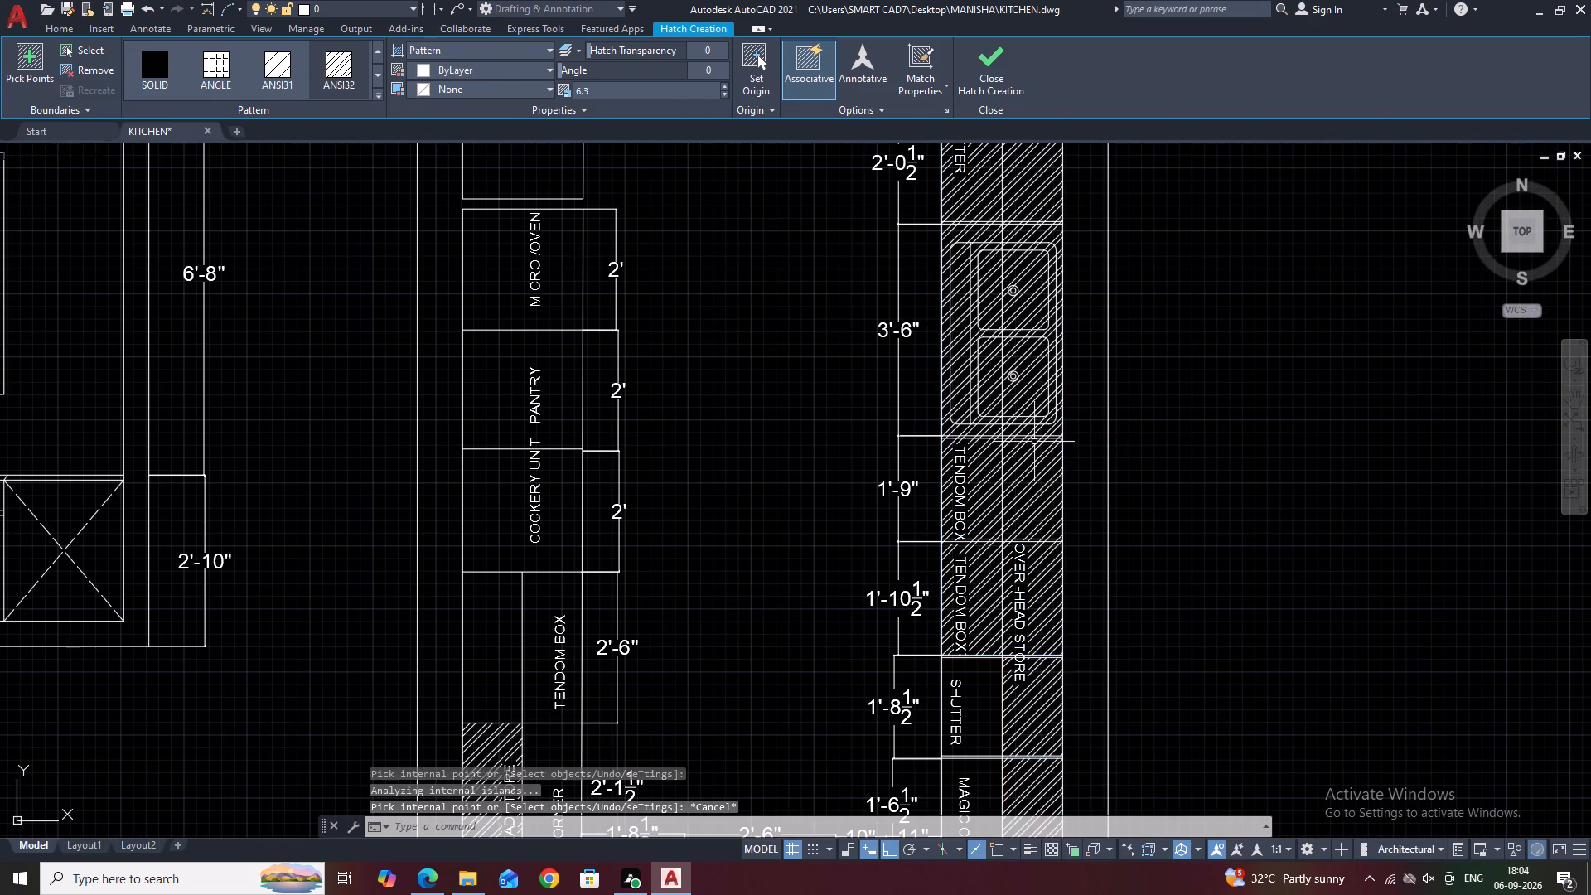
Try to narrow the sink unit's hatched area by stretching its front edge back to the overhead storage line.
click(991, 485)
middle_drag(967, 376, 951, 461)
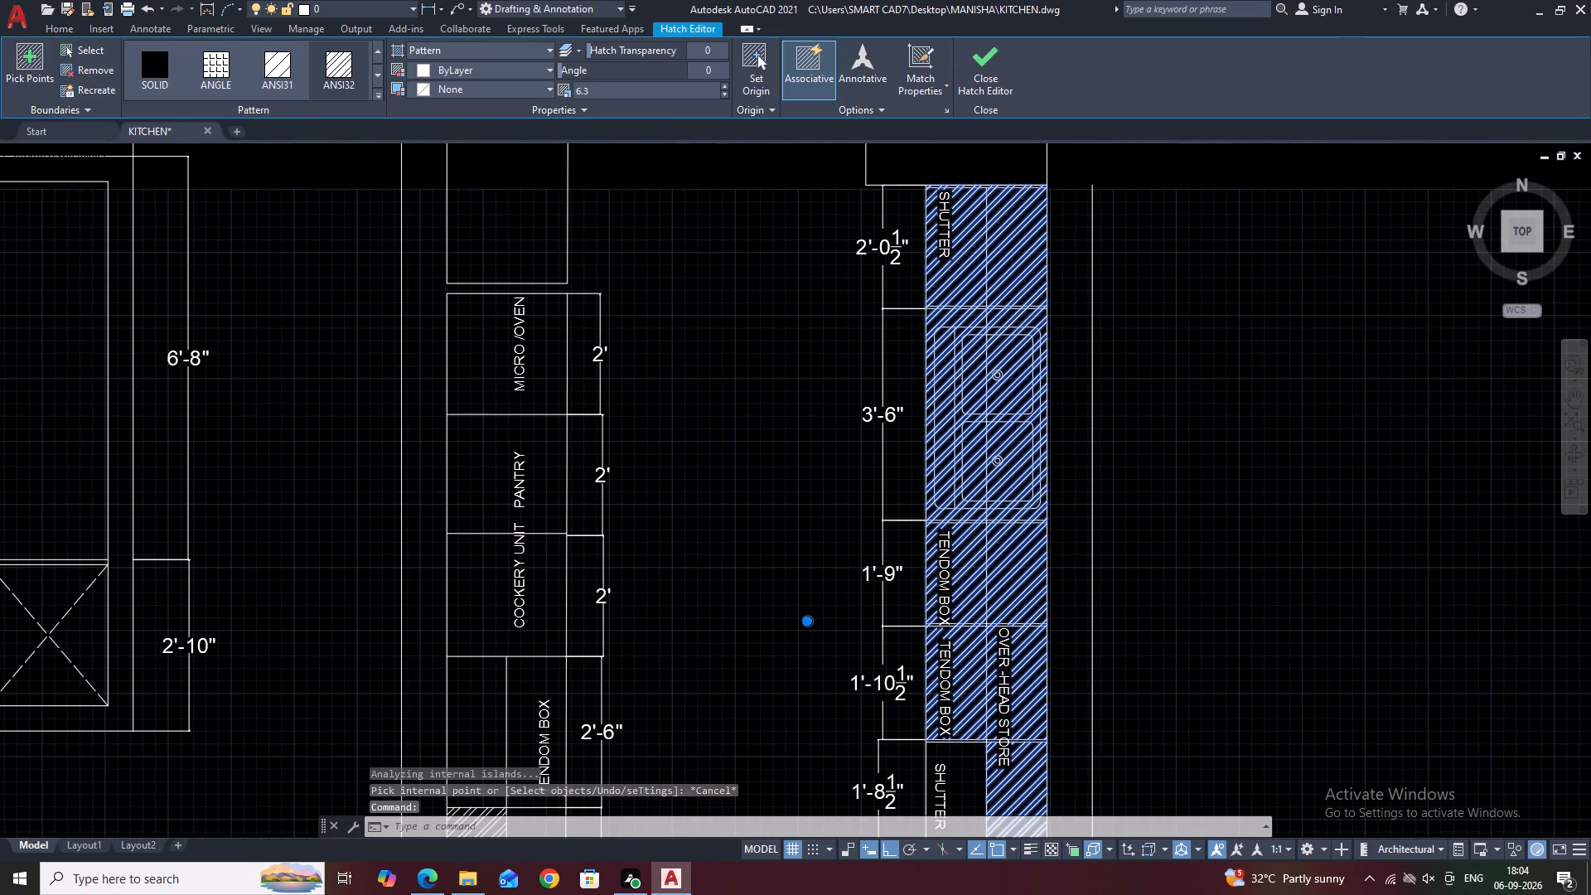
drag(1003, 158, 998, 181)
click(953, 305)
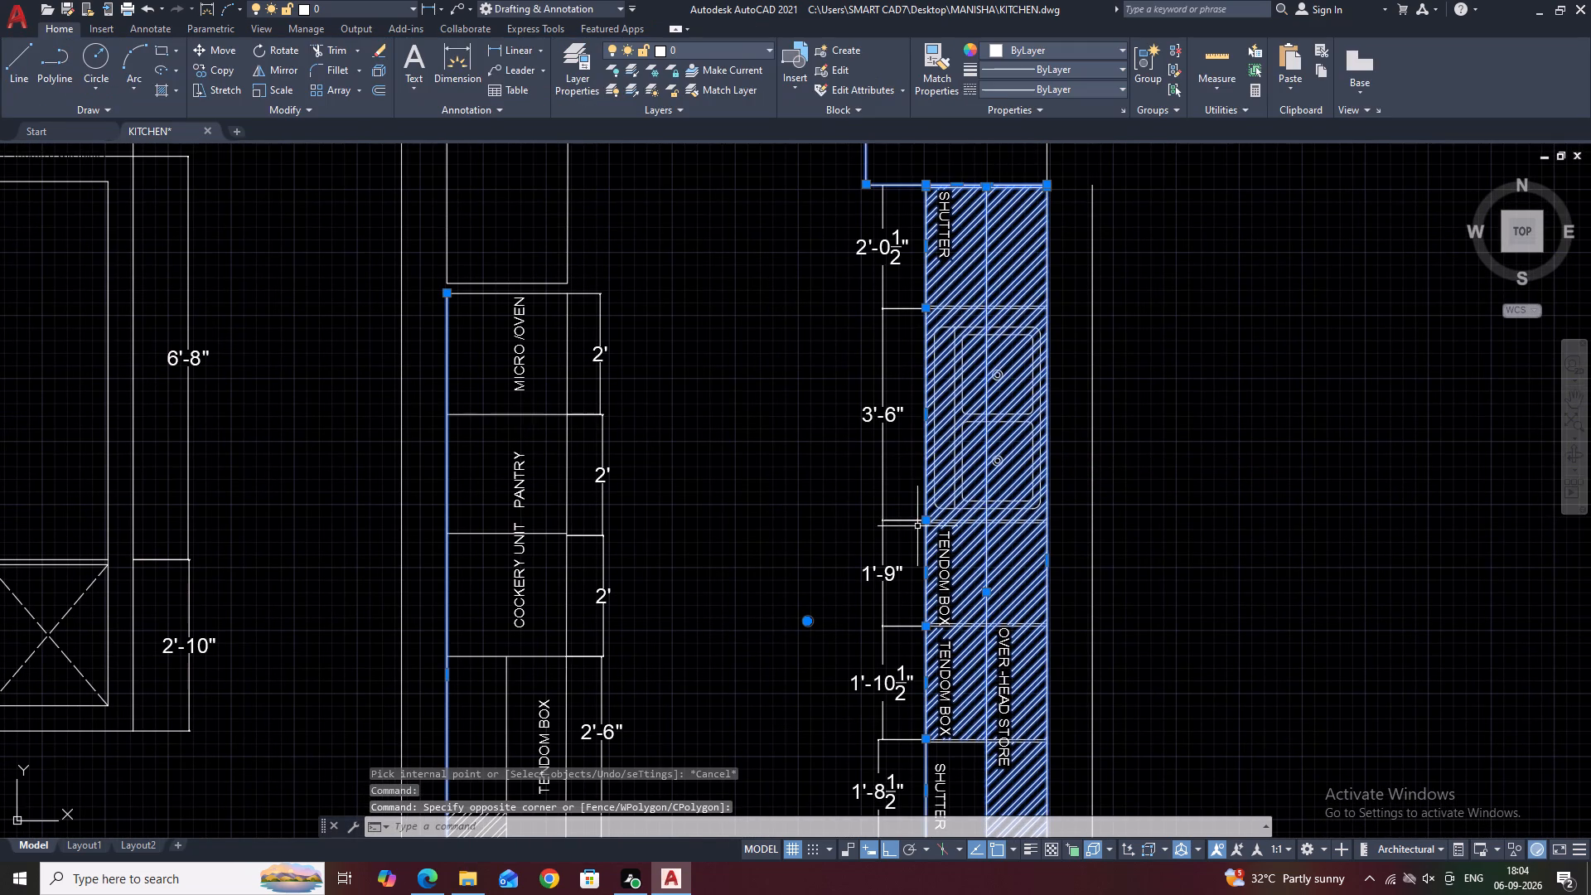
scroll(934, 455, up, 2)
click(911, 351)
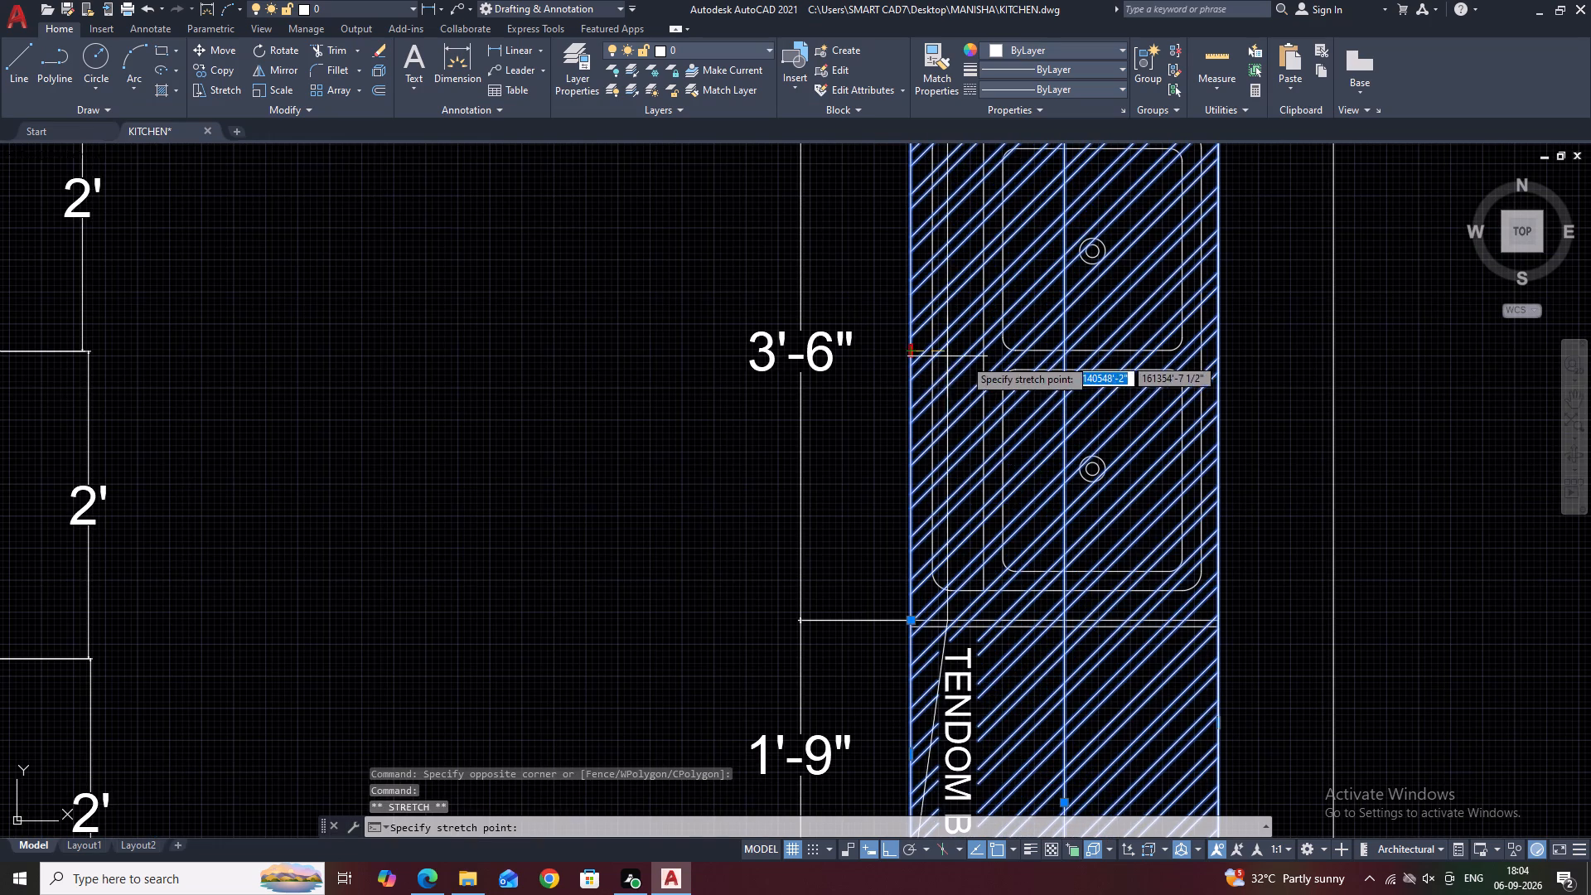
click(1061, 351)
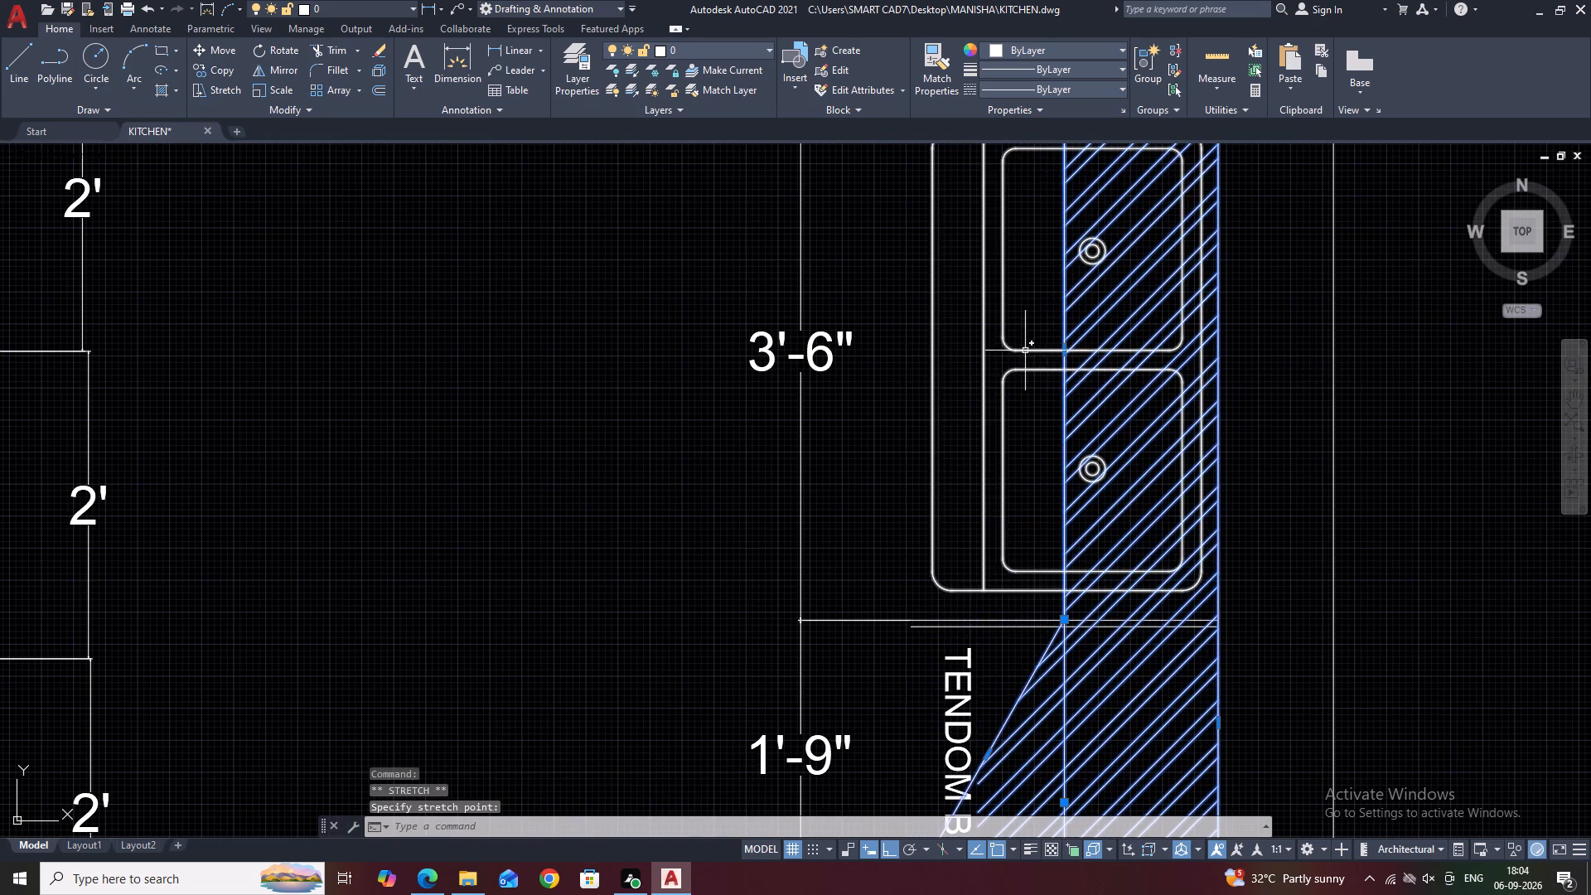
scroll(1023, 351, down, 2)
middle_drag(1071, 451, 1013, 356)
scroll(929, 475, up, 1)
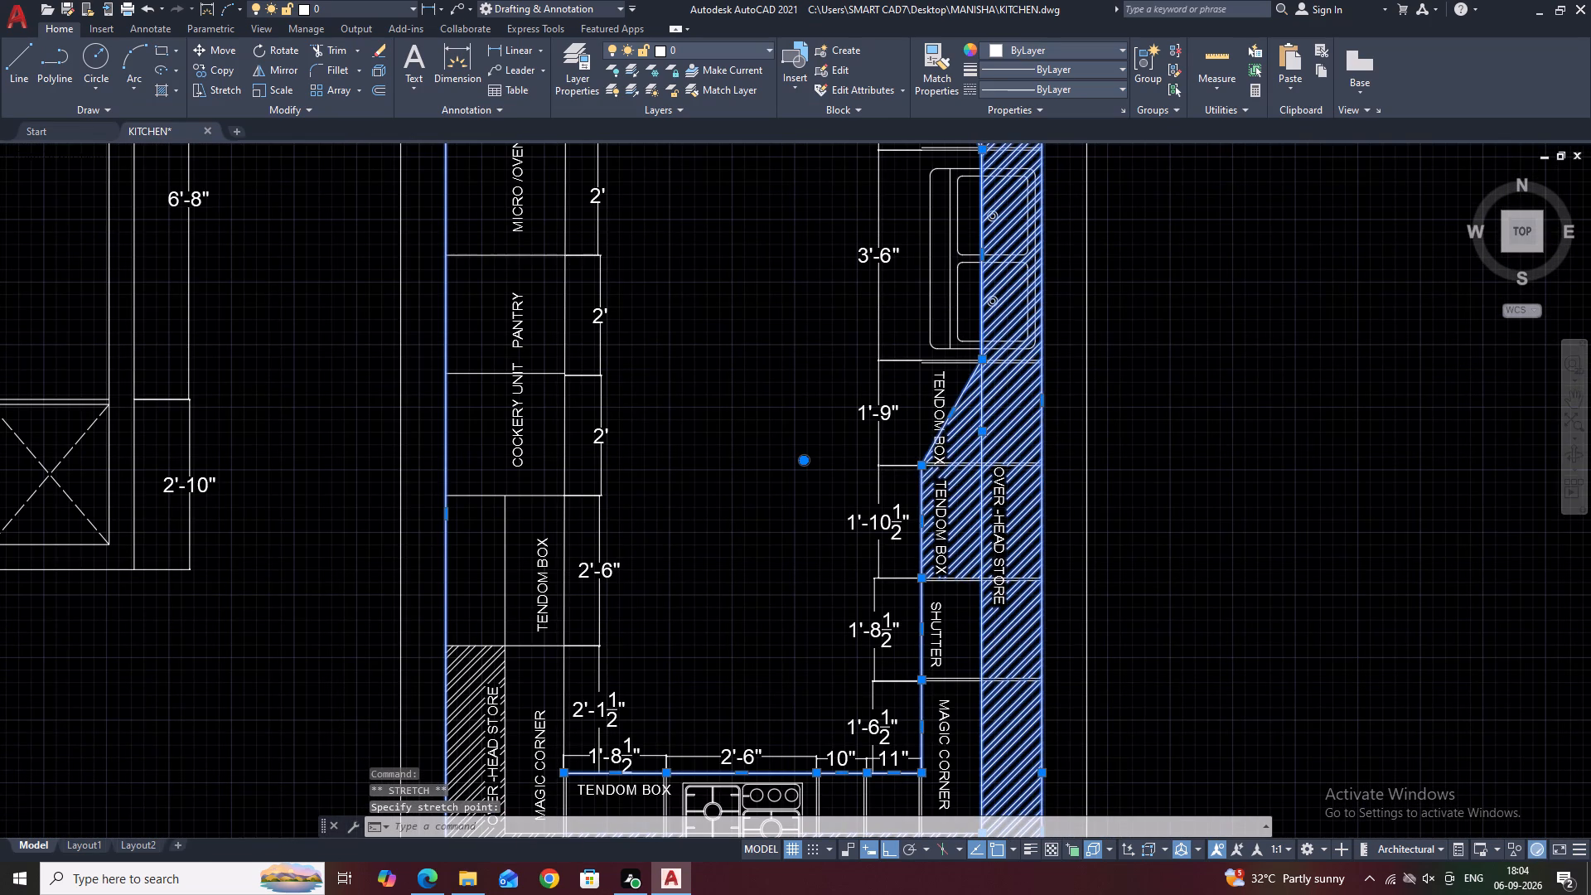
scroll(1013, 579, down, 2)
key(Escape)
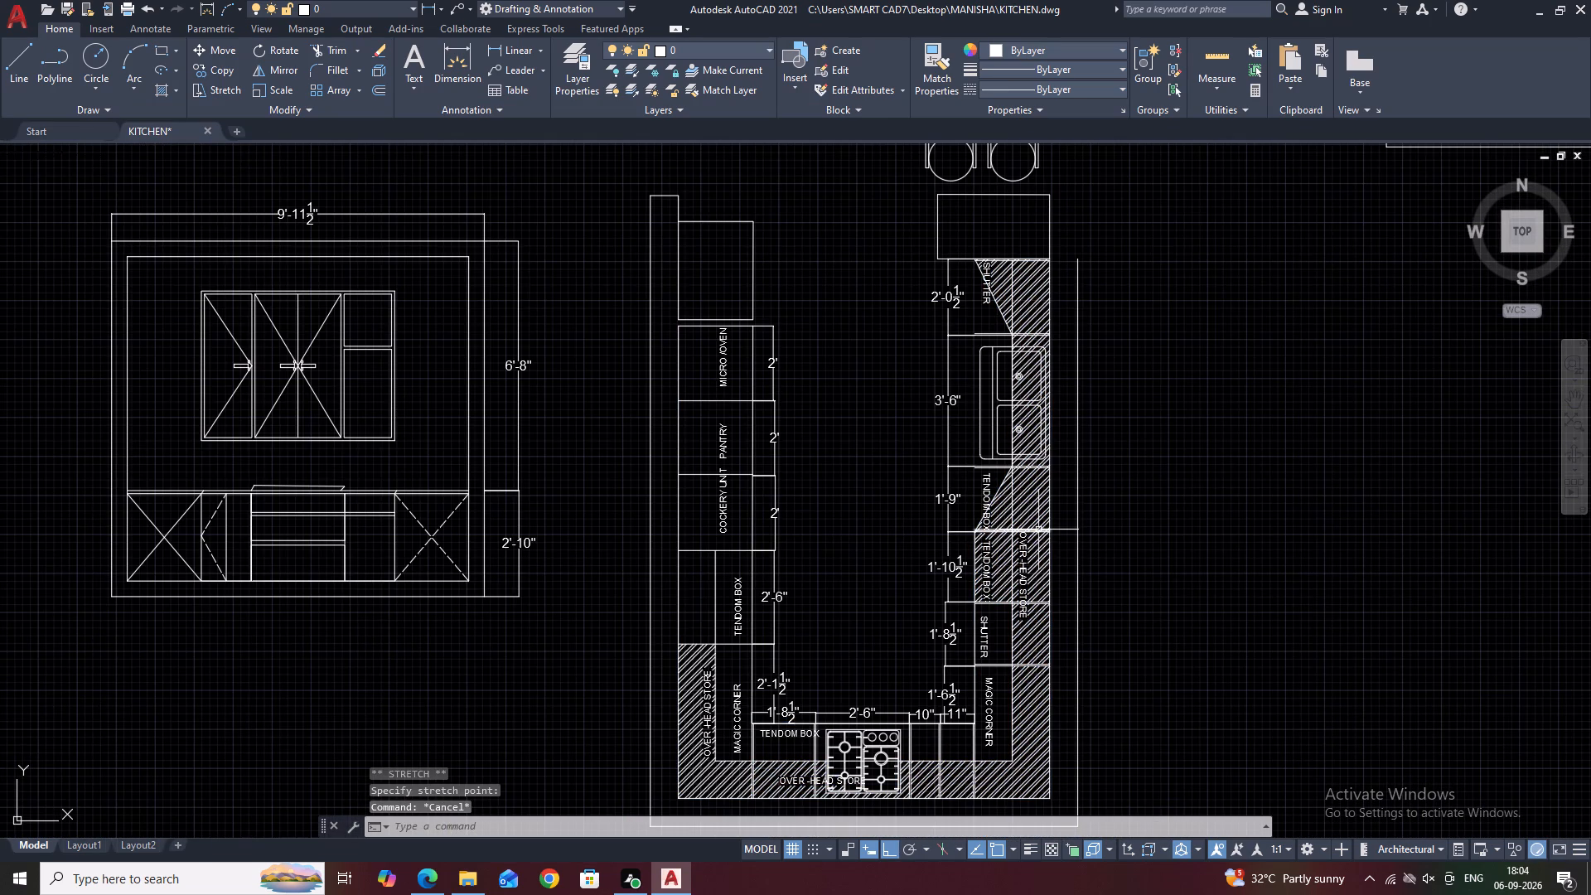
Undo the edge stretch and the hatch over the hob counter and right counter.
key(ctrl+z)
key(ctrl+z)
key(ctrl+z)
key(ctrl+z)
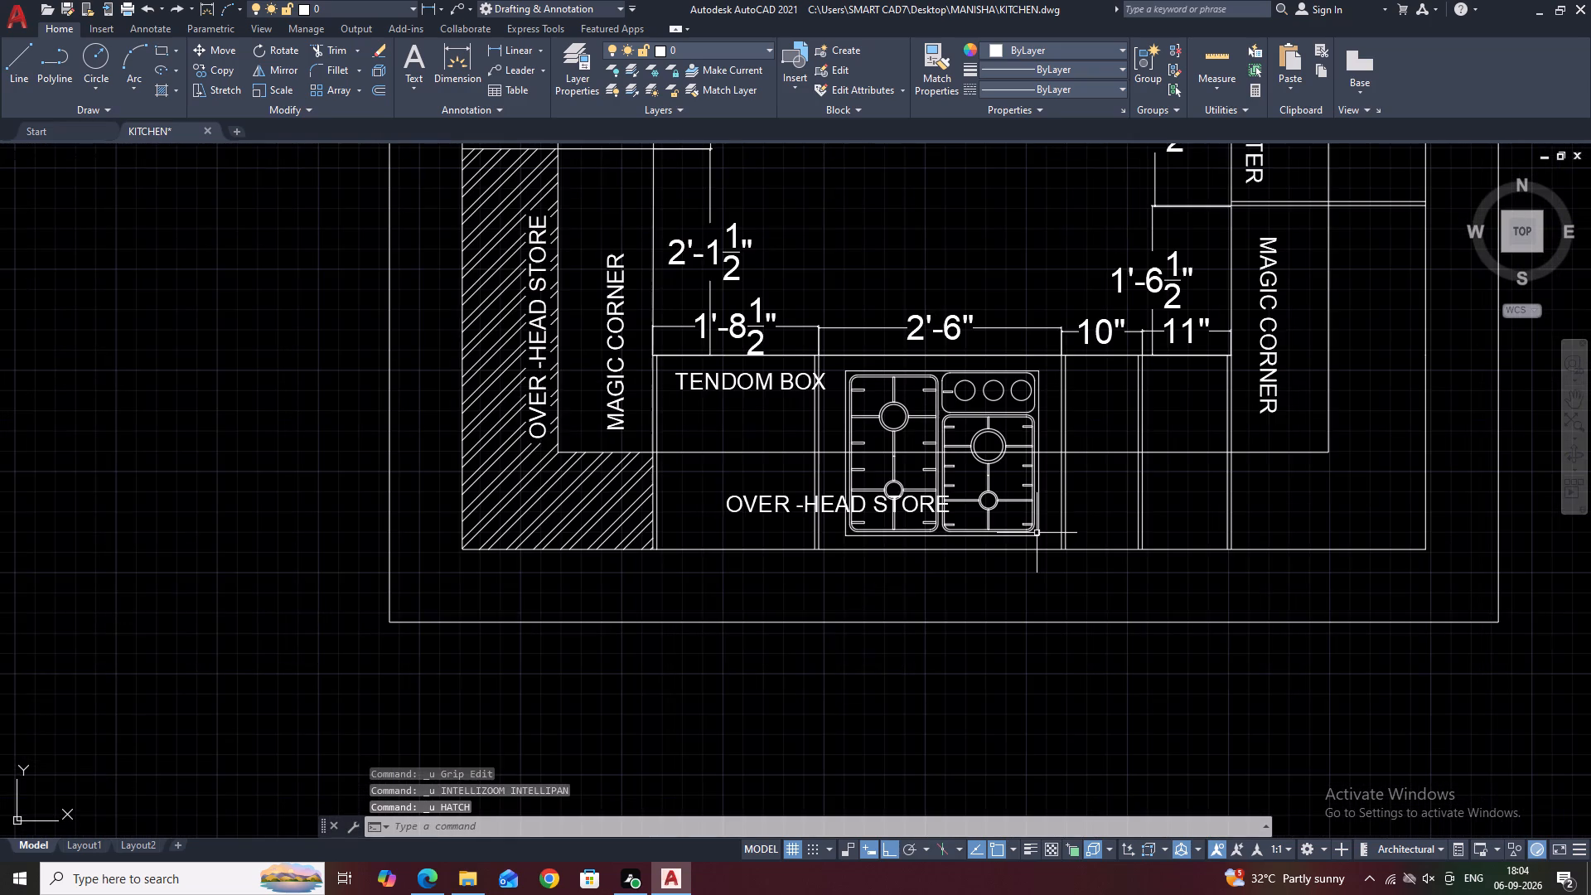
Hatch the wall strip behind the hob counter's TENDOM BOX, 10" and 11" units, continuing up the right counter through MAGIC CORNER, SHUTTER and 1'-10 1/2" TENDOM BOX.
scroll(982, 514, down, 1)
middle_drag(1064, 465, 966, 502)
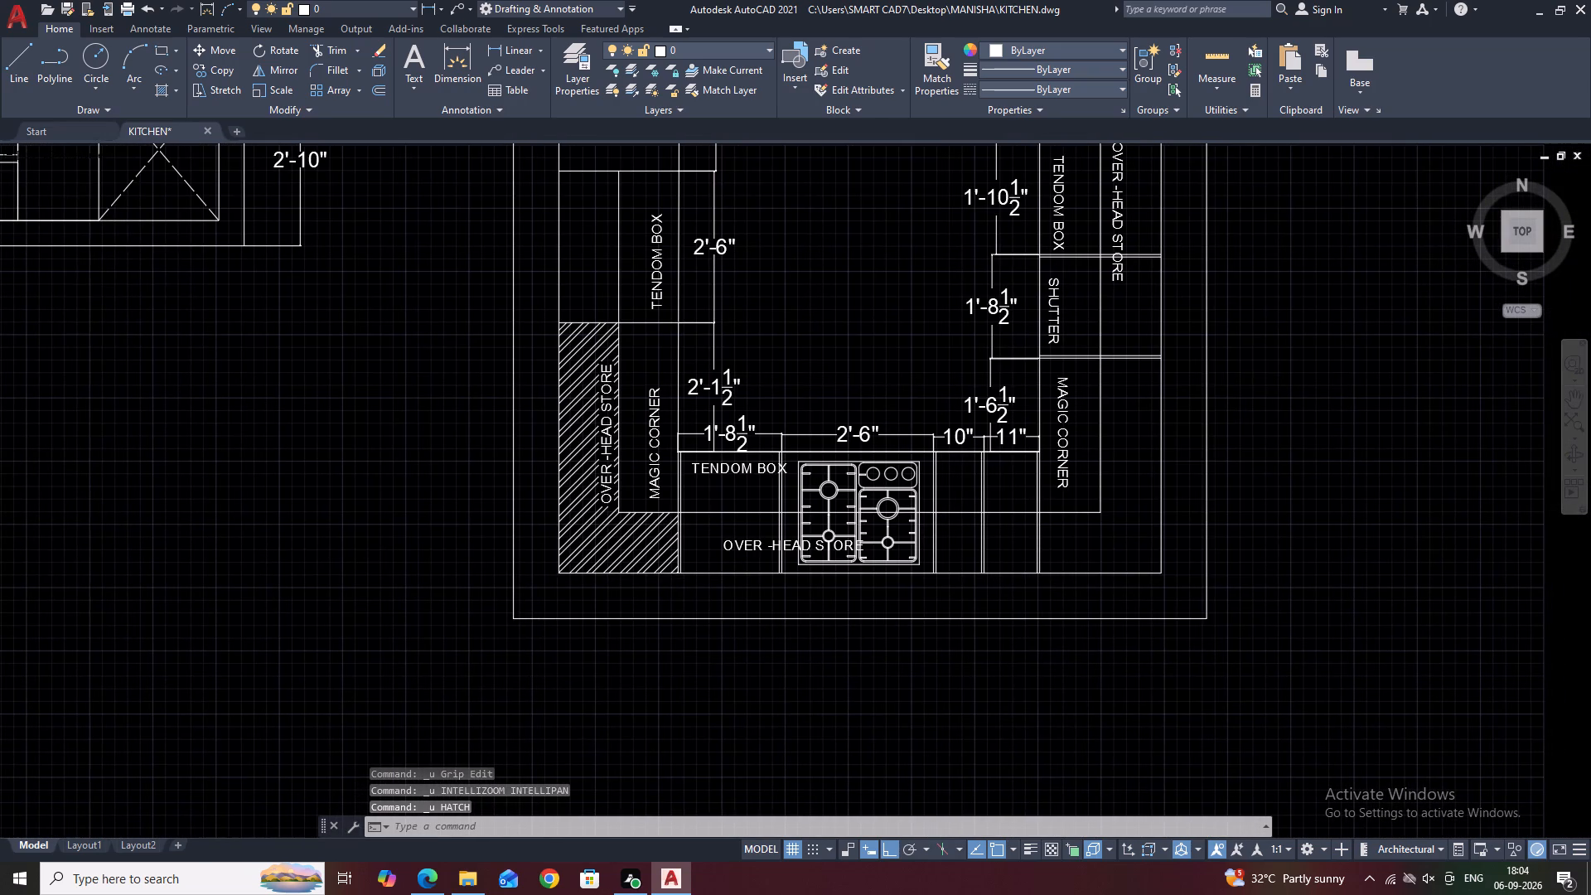
text(H)
key(space)
click(724, 525)
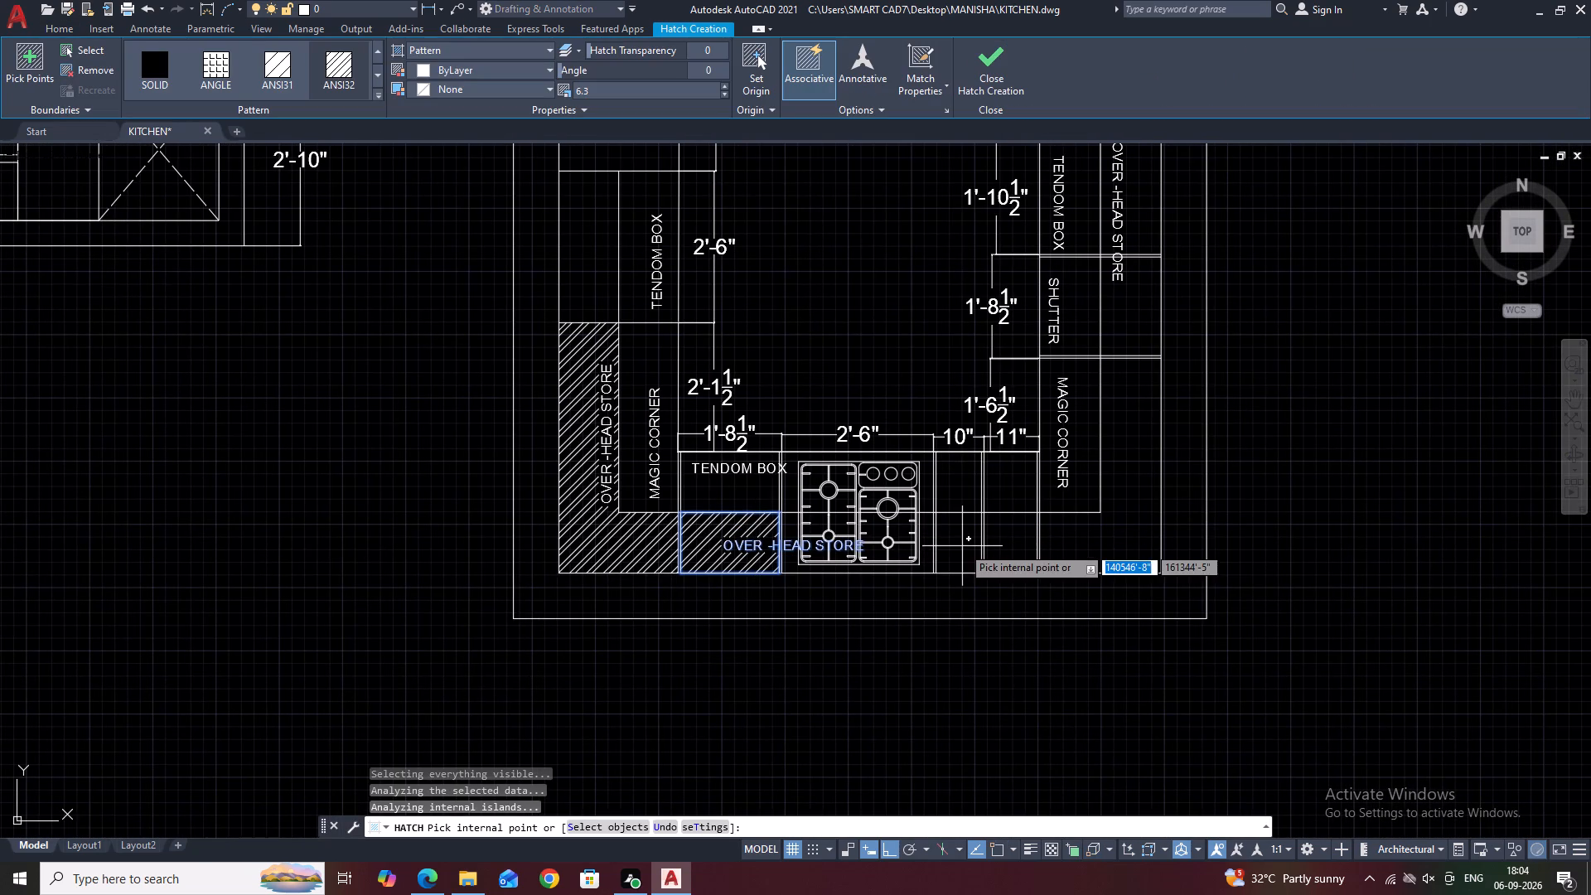
click(967, 545)
click(1014, 542)
click(1100, 544)
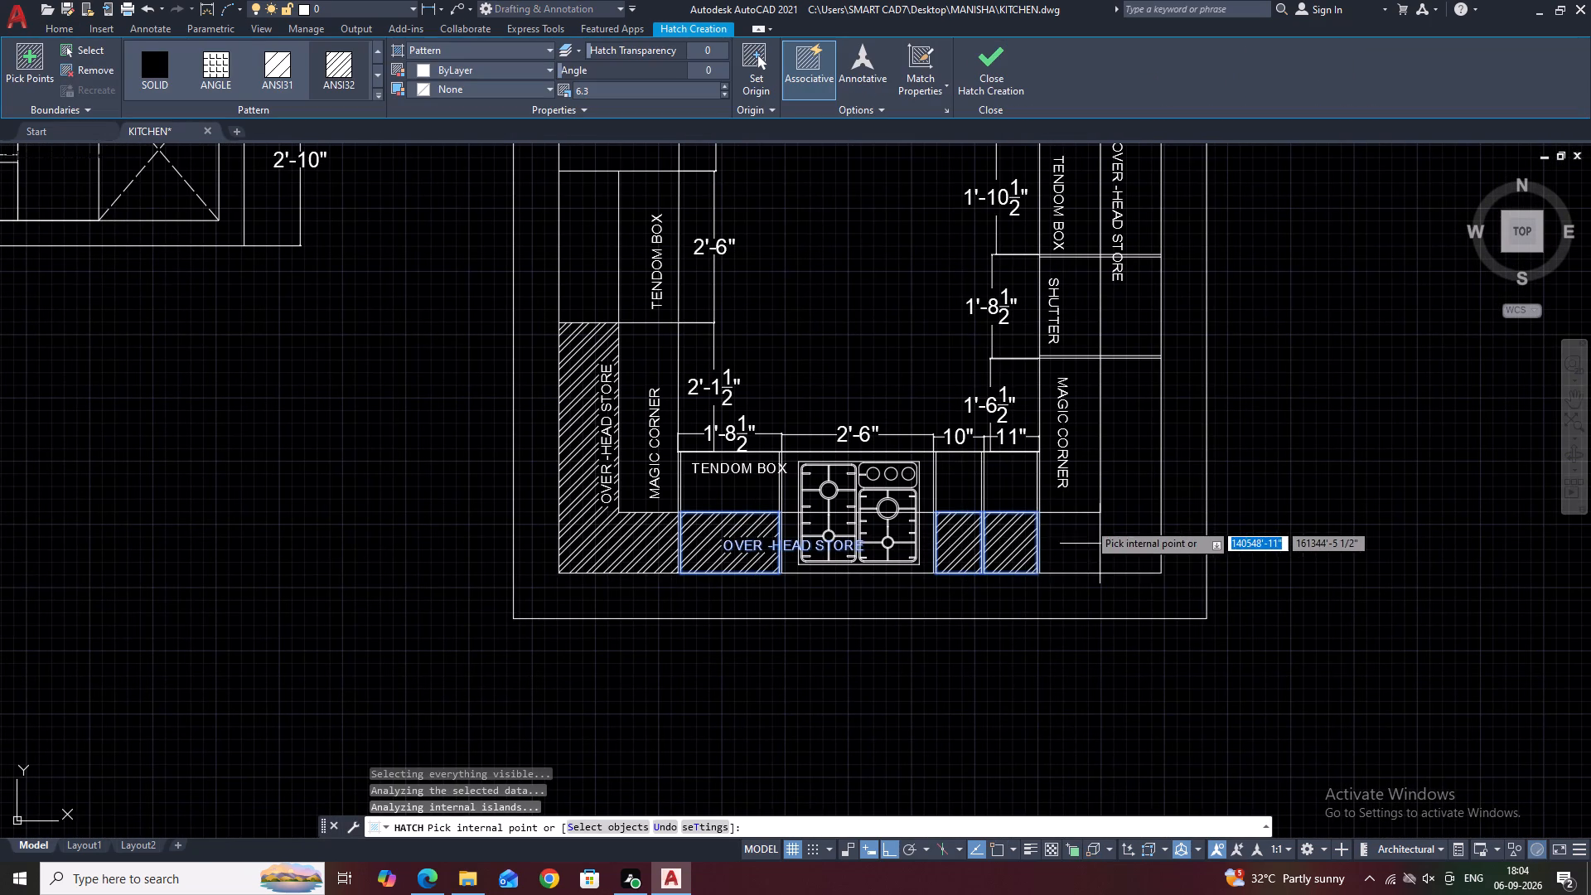
middle_drag(1100, 391, 1033, 573)
click(1060, 491)
click(1066, 418)
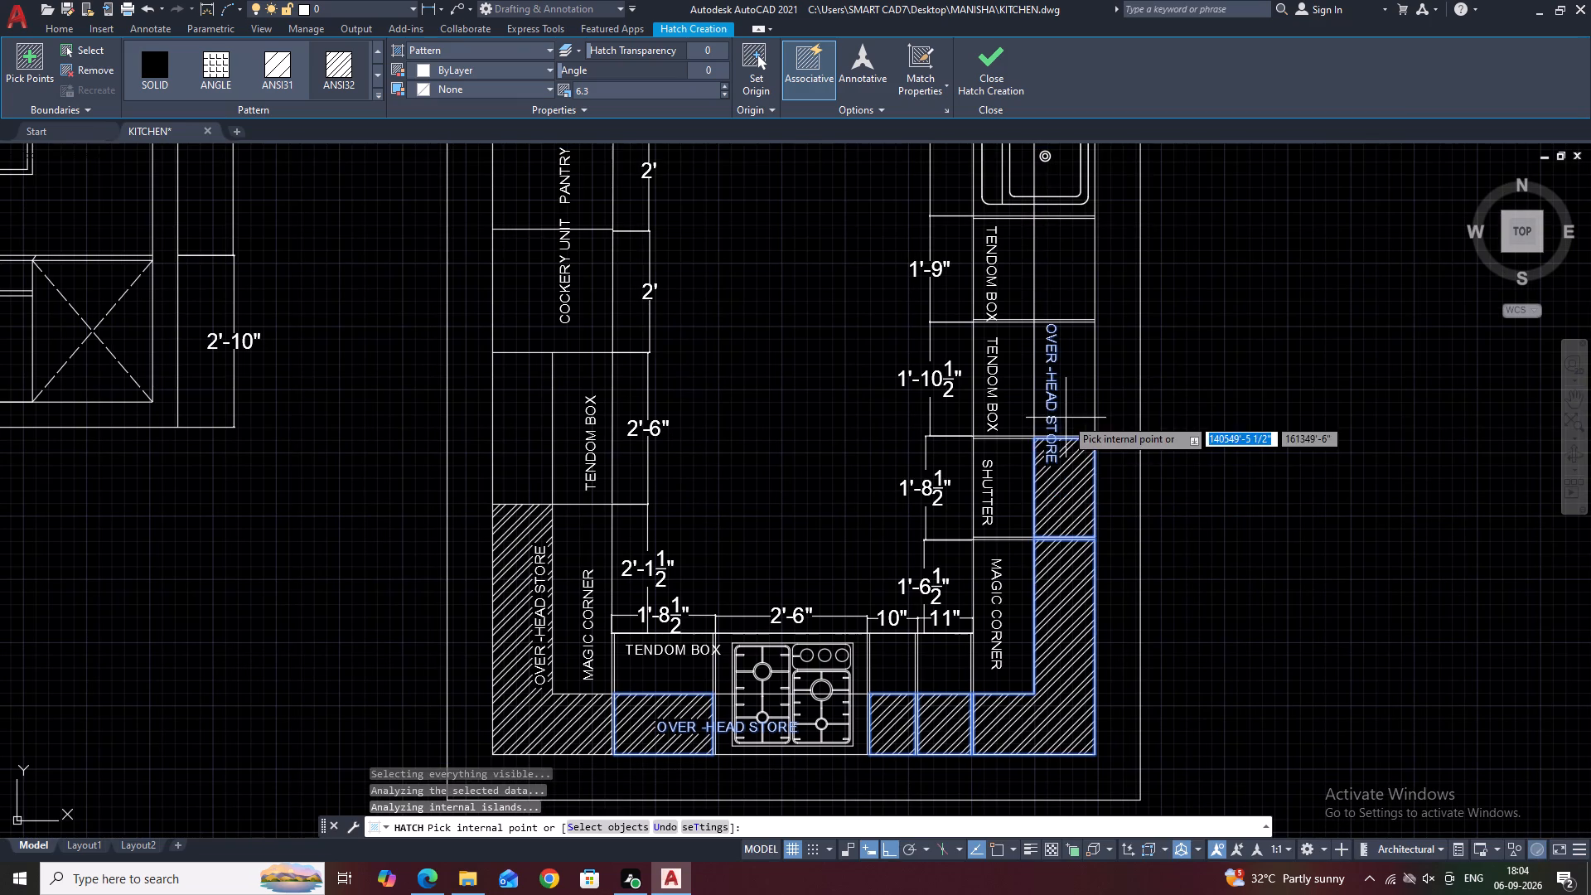
middle_drag(1040, 396, 993, 610)
key(Escape)
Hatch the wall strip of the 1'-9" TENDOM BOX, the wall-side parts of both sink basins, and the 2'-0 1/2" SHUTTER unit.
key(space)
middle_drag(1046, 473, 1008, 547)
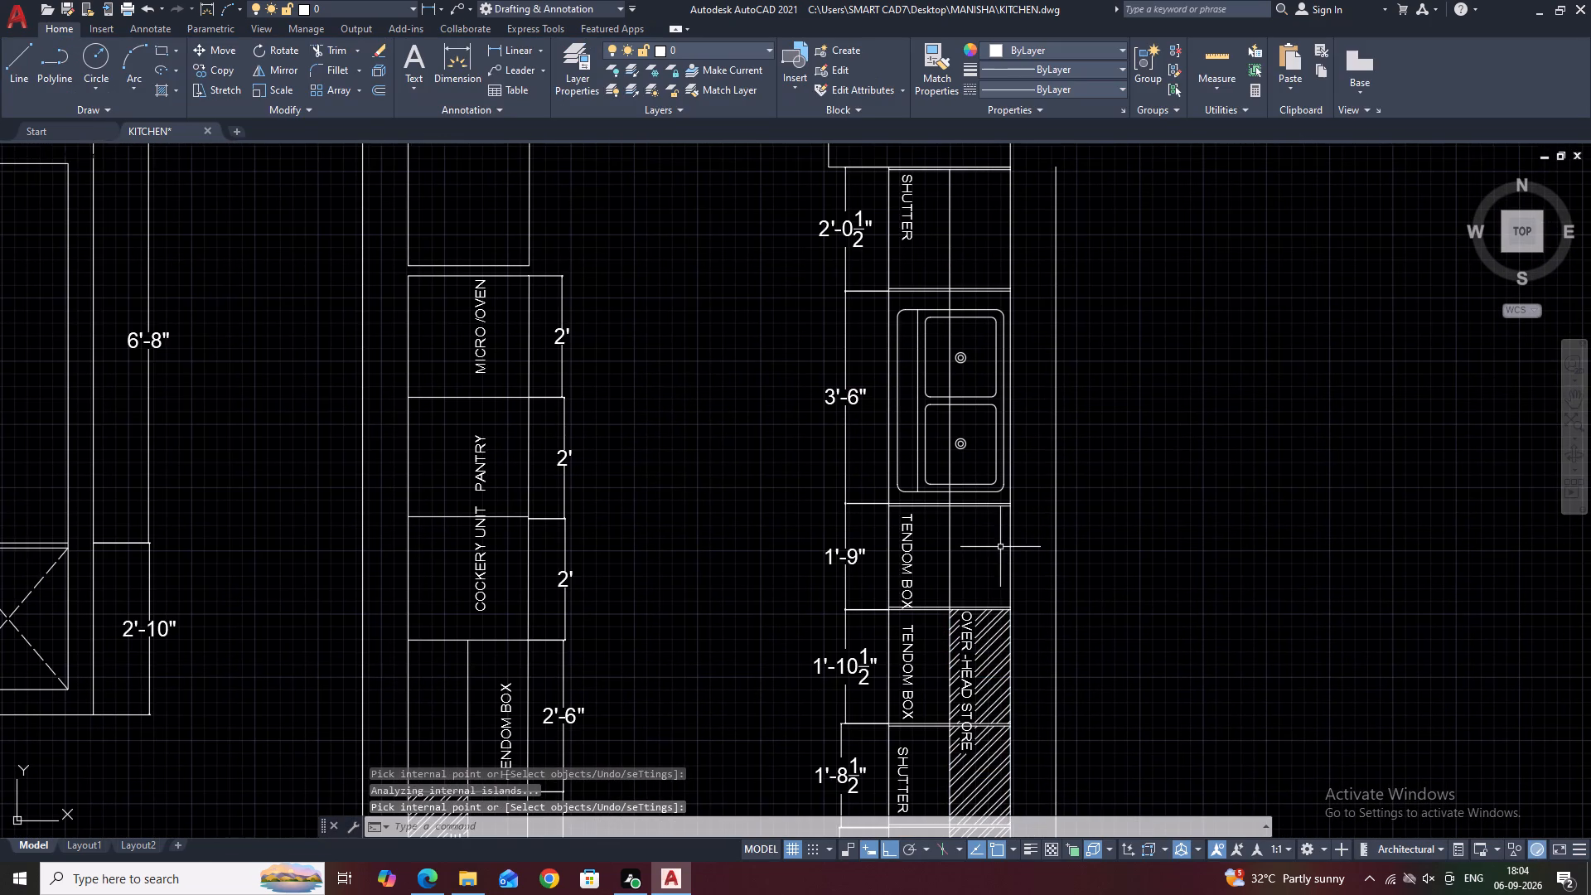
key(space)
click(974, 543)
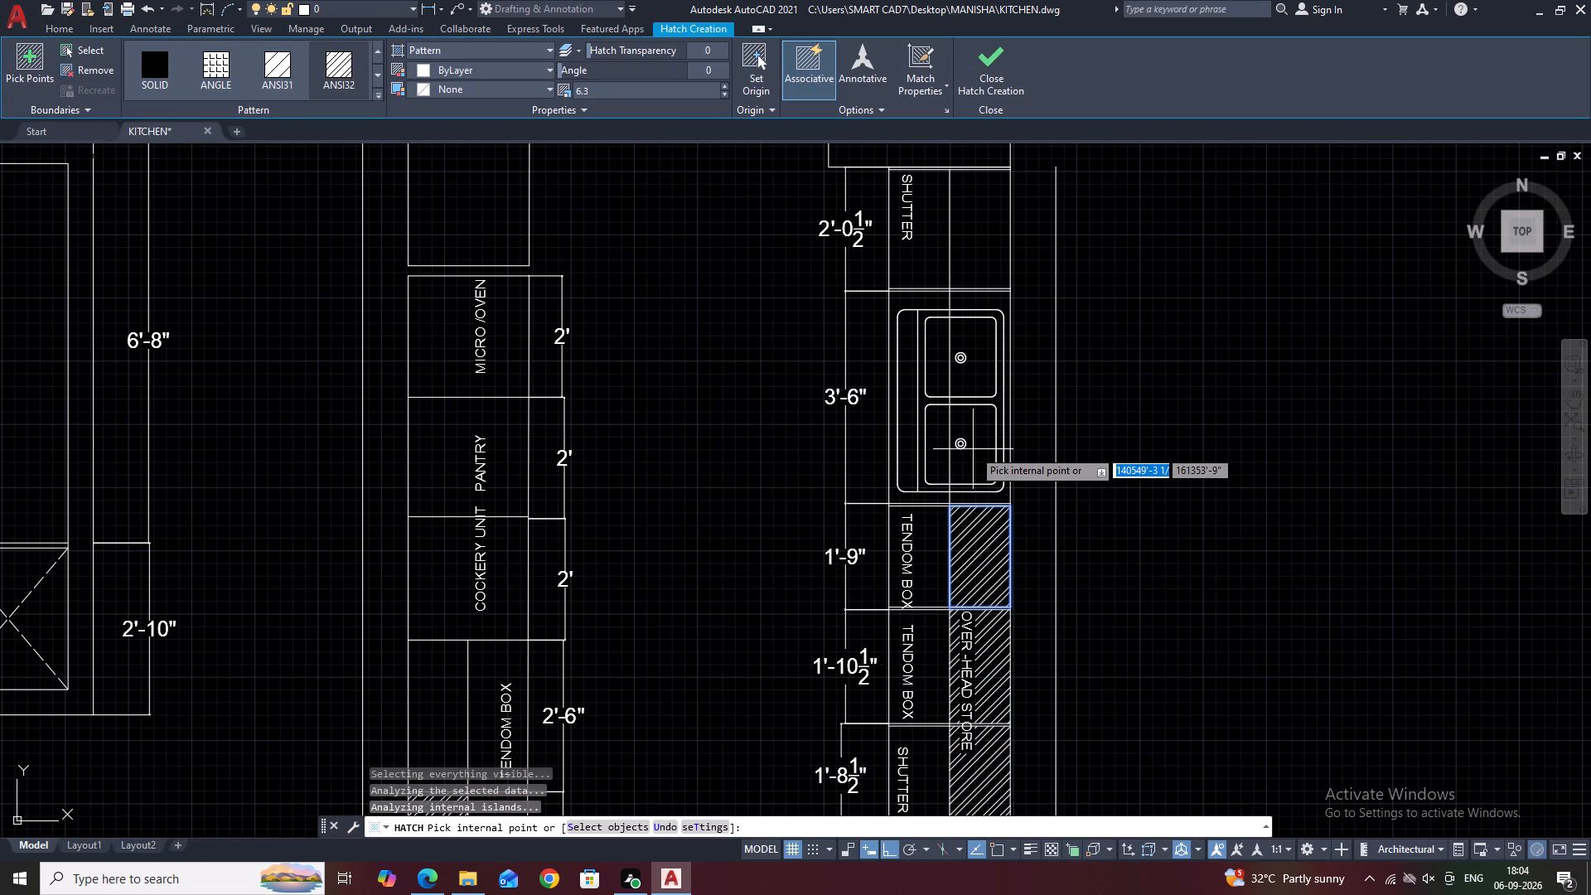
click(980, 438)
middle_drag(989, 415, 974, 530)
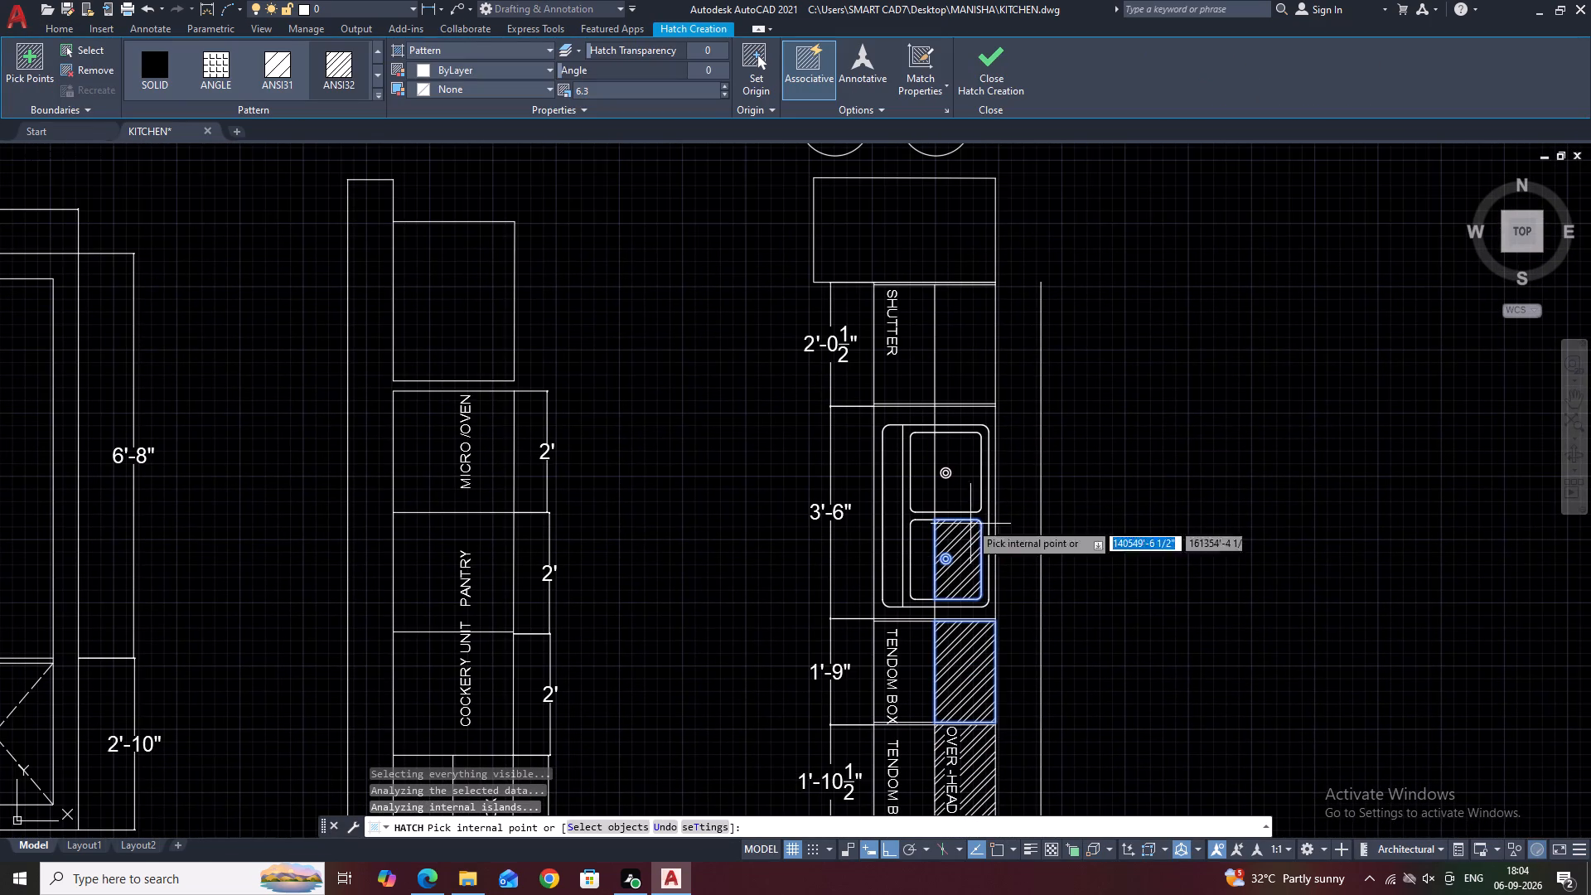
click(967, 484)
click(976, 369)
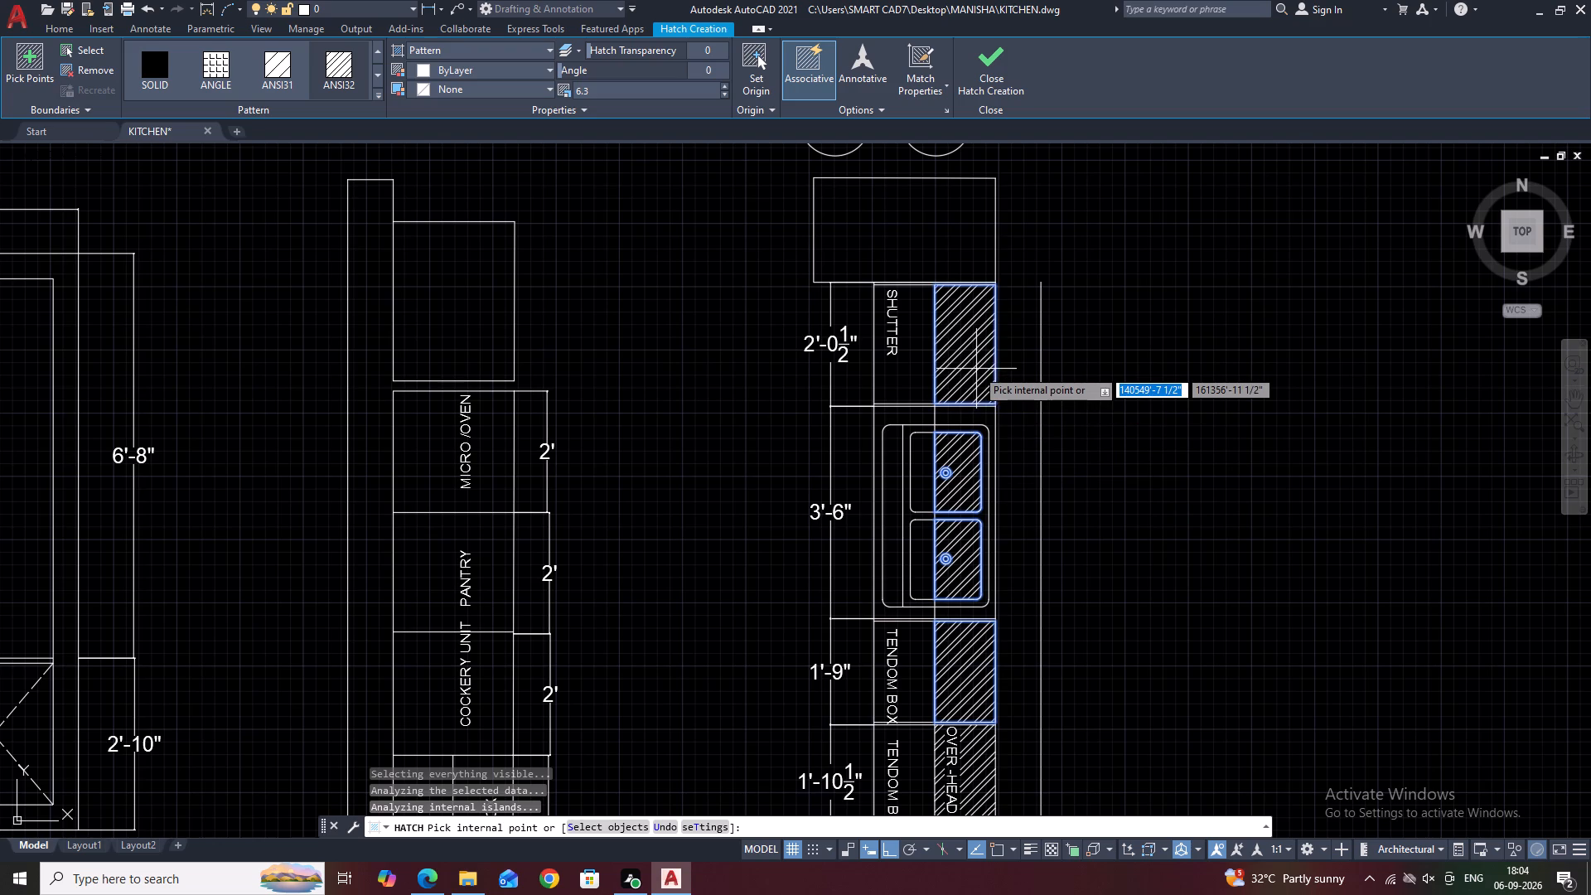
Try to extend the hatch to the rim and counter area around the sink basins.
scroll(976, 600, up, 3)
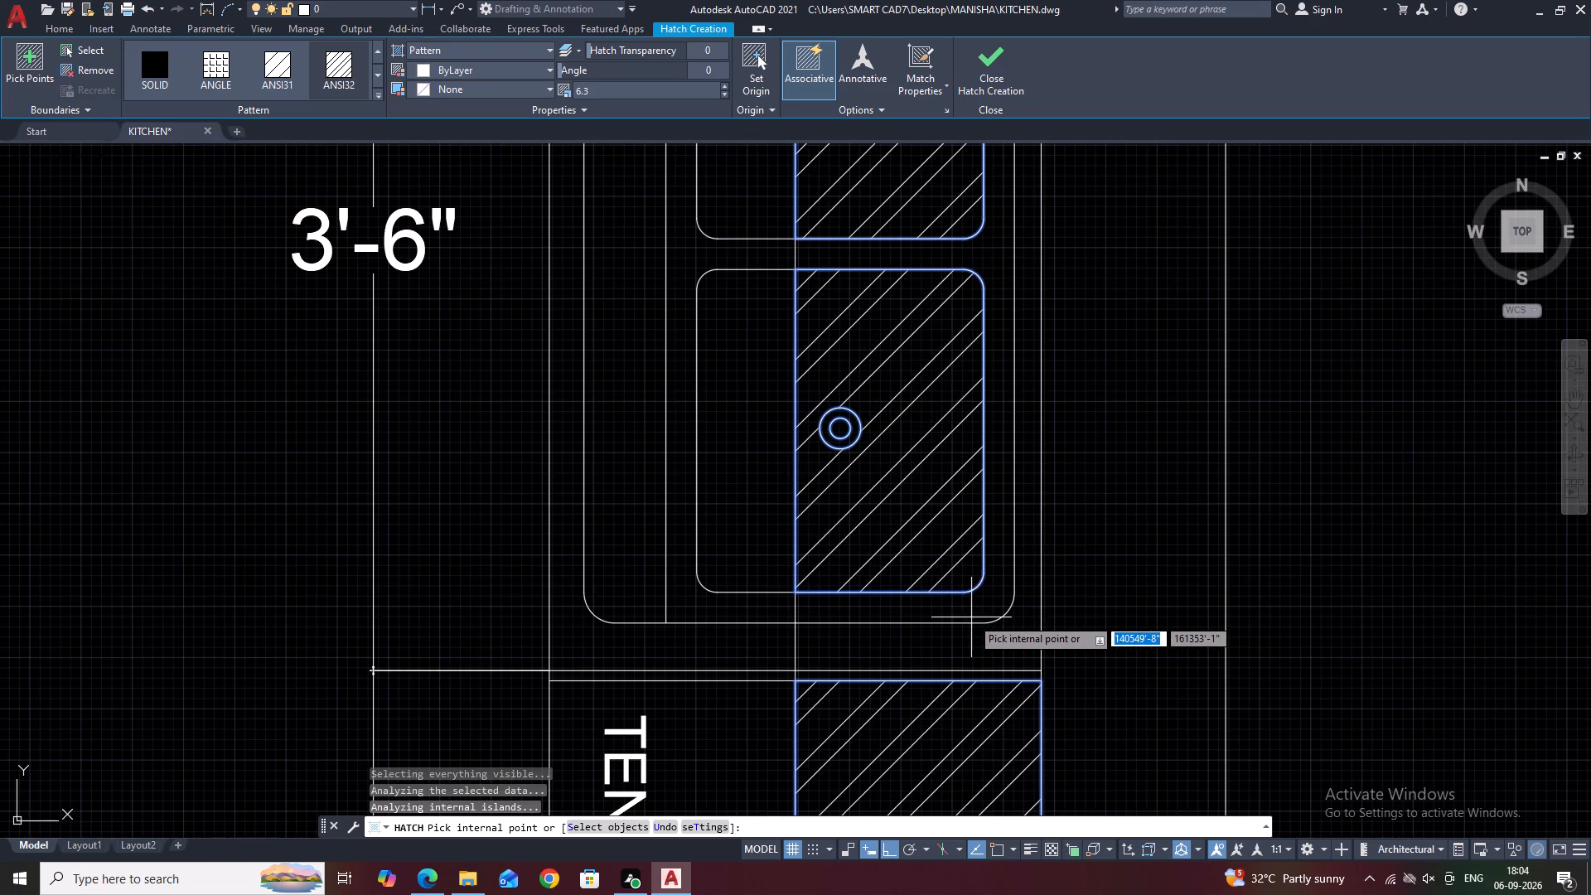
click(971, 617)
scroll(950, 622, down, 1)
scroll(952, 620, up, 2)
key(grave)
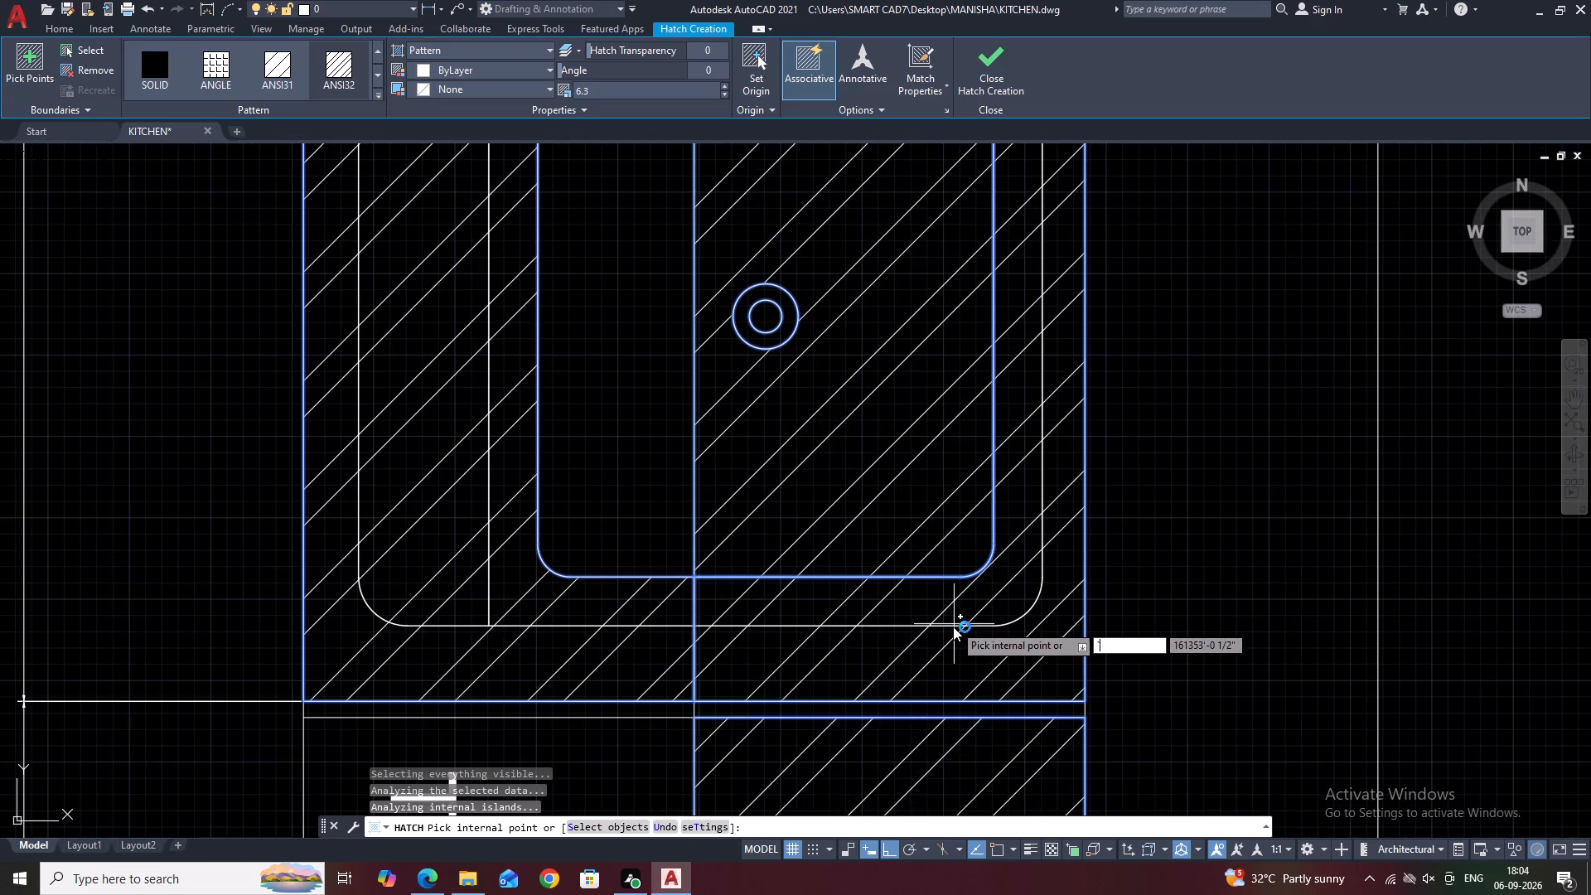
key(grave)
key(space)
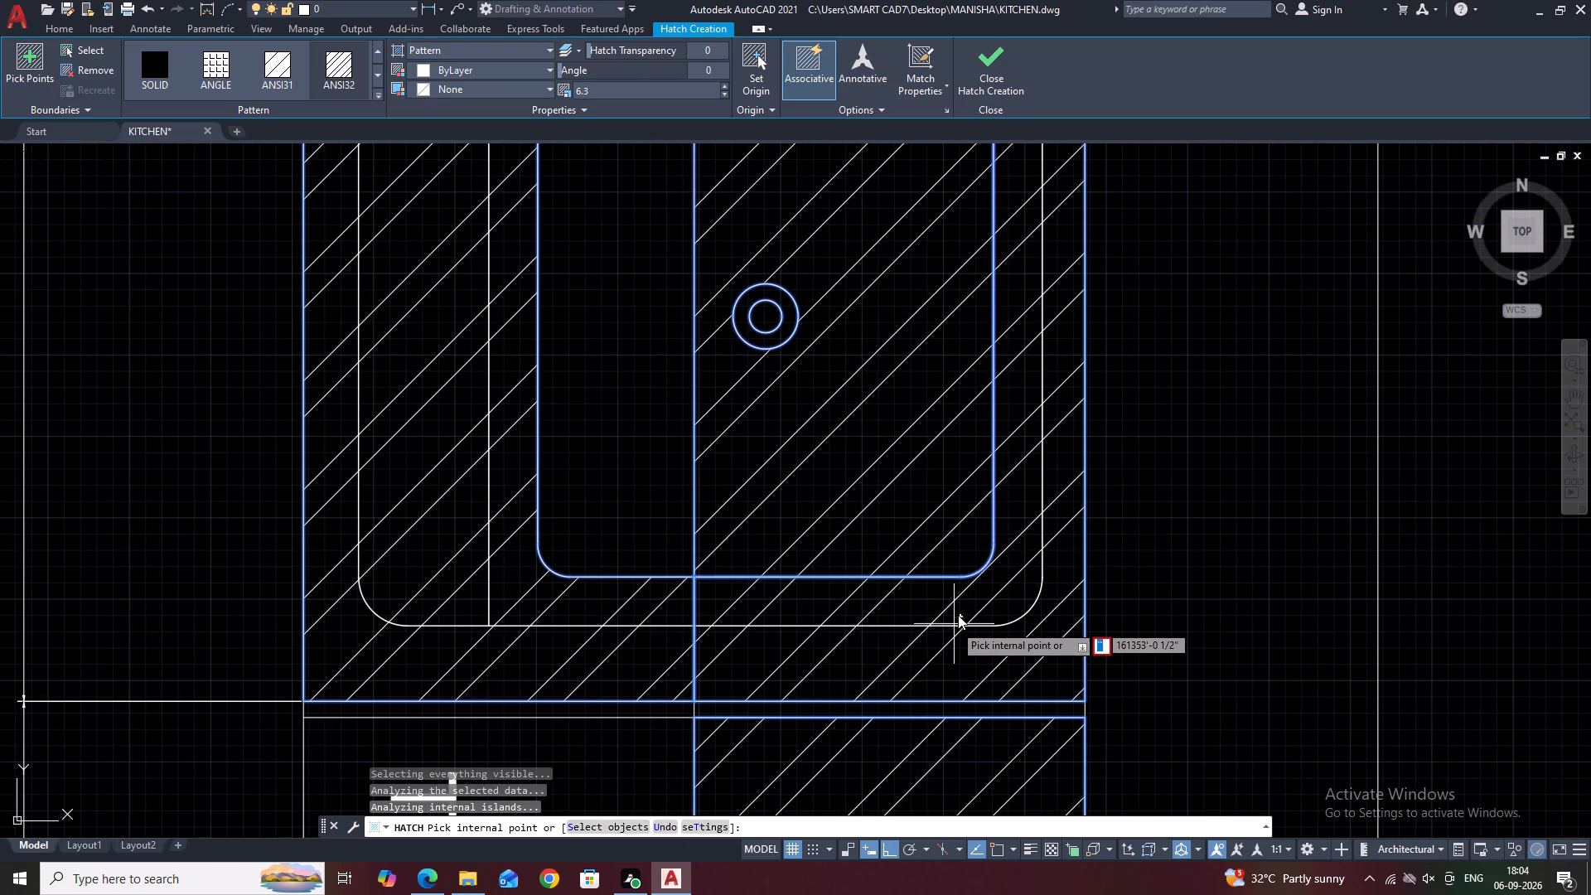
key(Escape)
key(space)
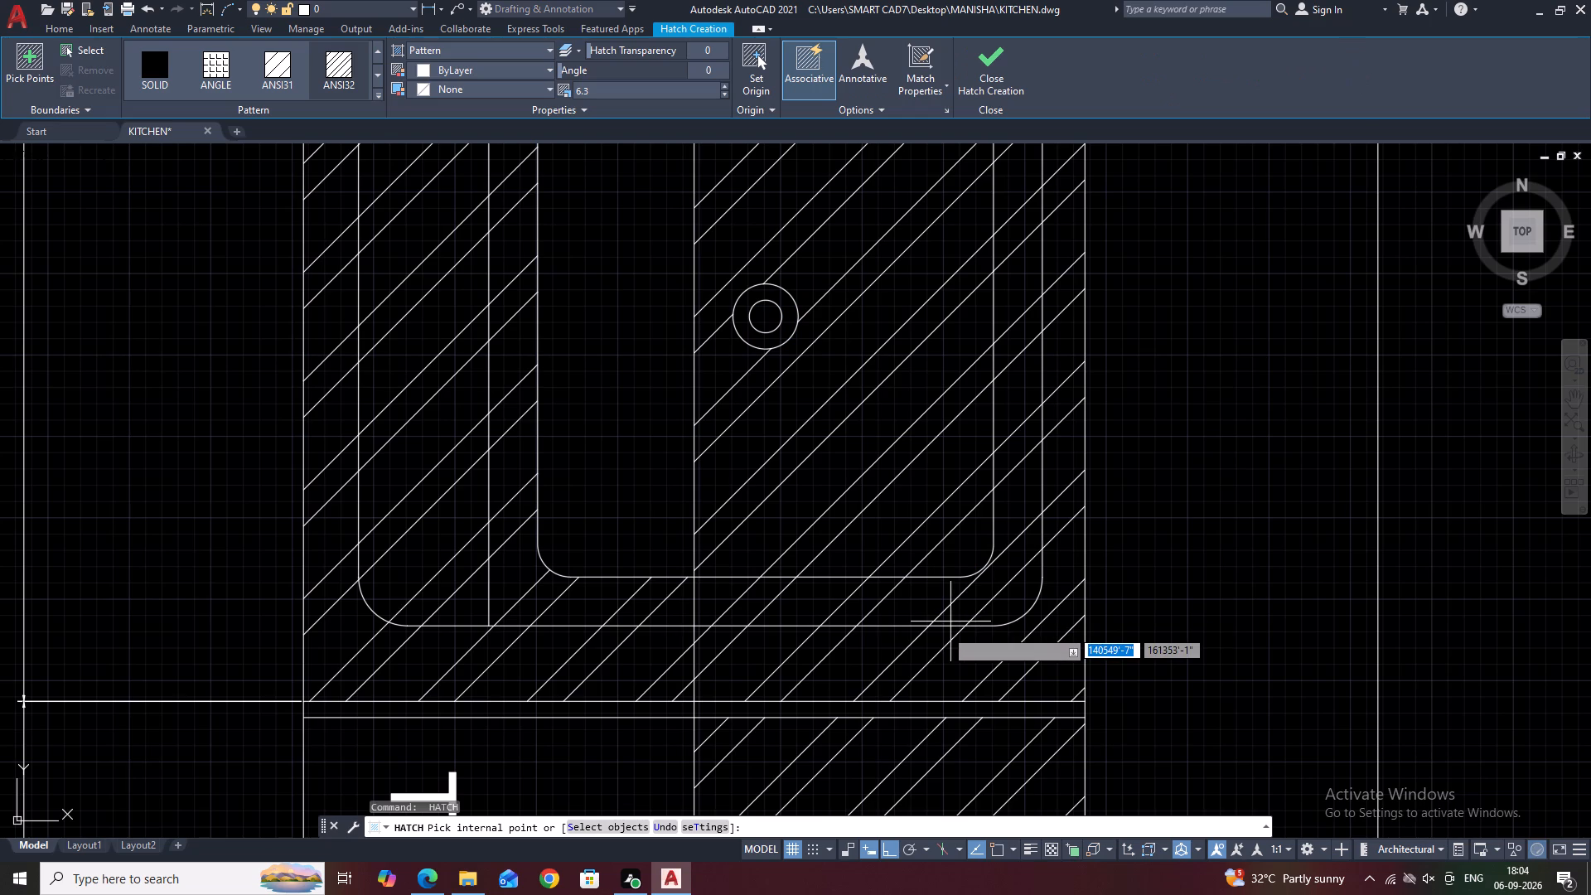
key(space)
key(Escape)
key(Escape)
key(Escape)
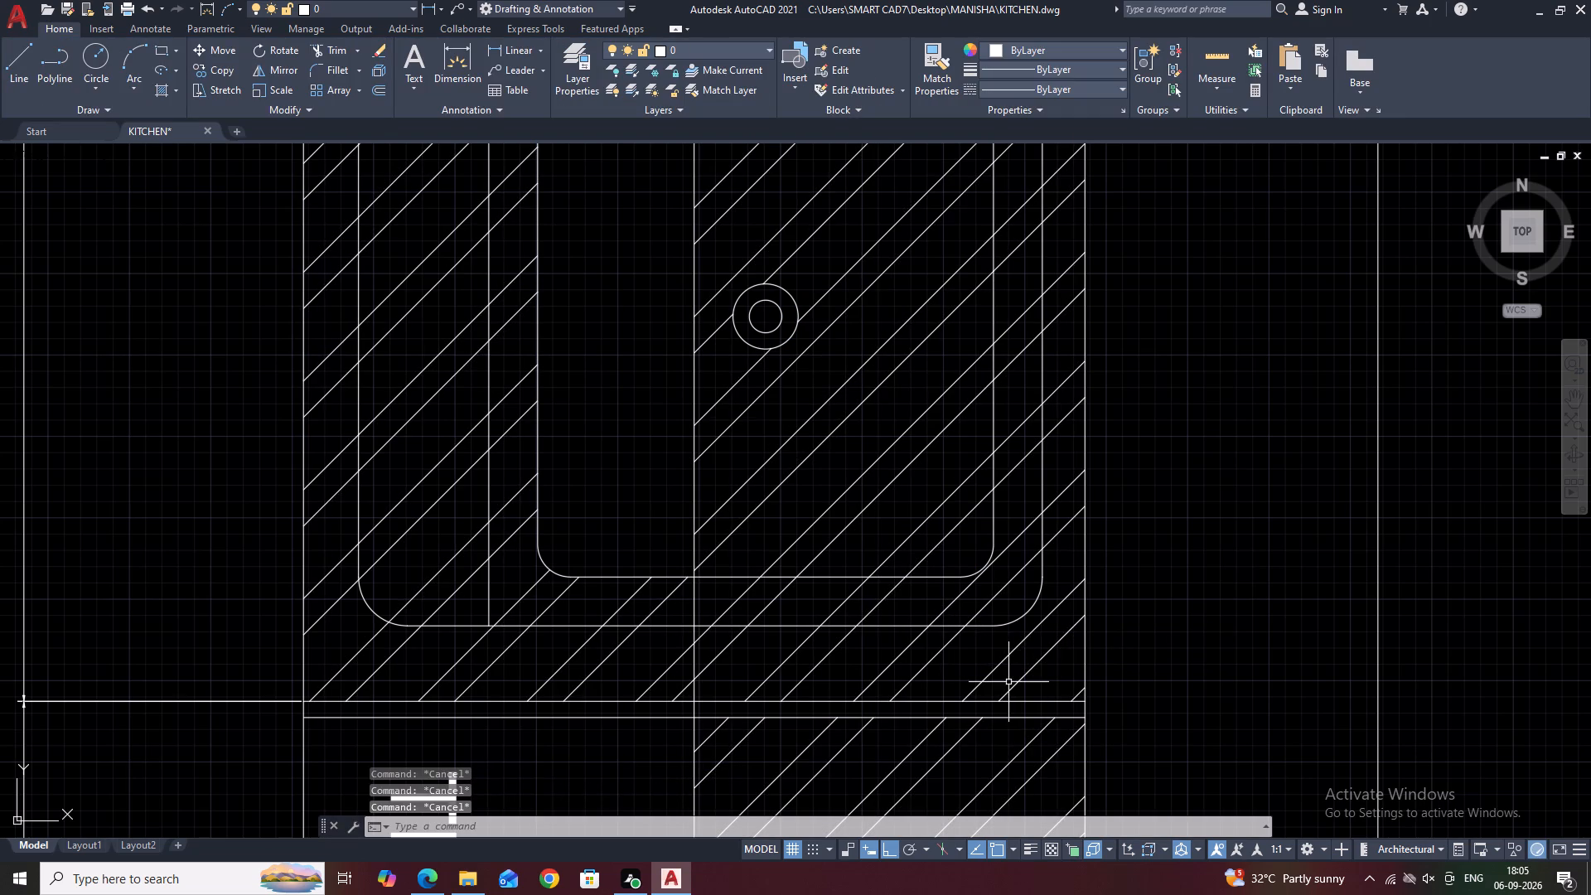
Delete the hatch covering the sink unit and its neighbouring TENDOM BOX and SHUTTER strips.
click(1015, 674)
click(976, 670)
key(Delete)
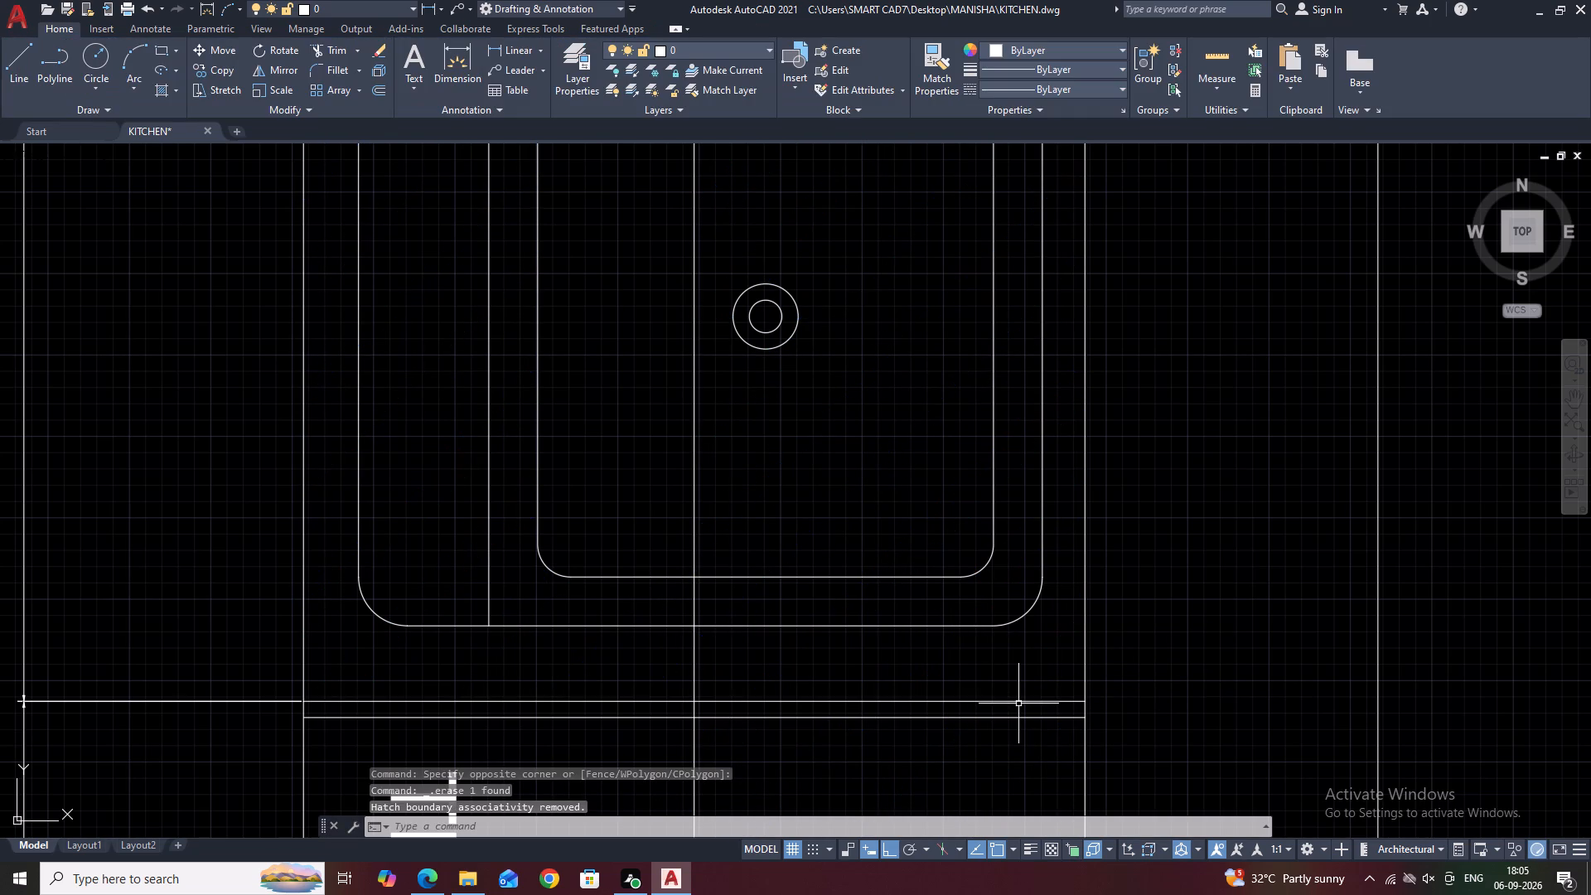
Hatch the wall strip of the 1'-9" TENDOM BOX and 2'-0 1/2" SHUTTER units, plus the wall-side parts of both sink basins.
scroll(1018, 704, down, 4)
middle_drag(1105, 632, 1096, 578)
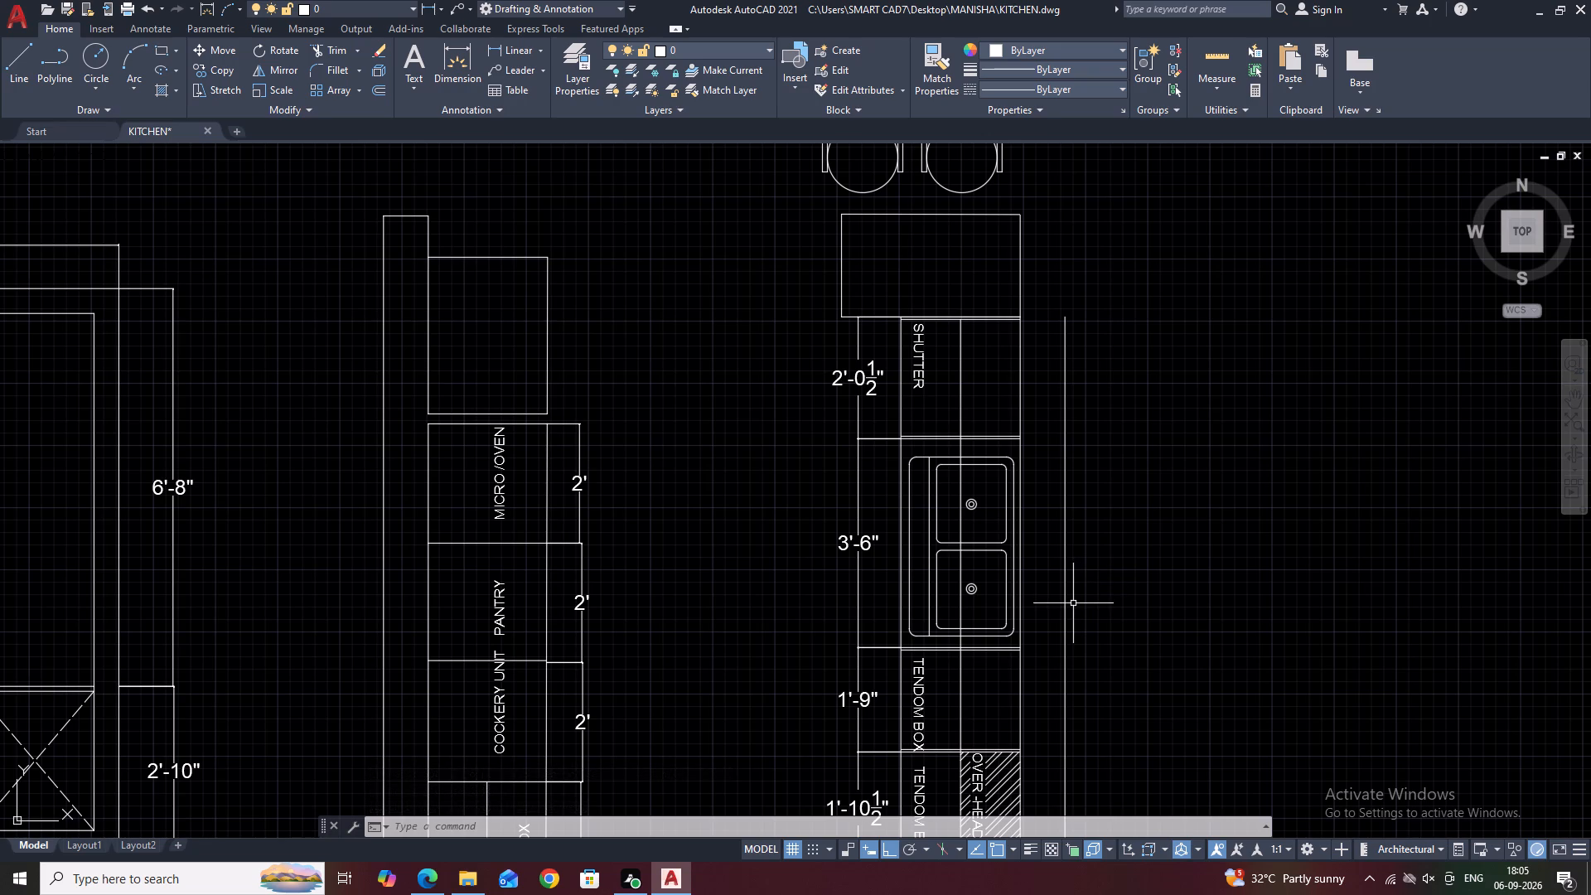
scroll(1073, 606, down, 2)
middle_drag(1110, 670, 1078, 559)
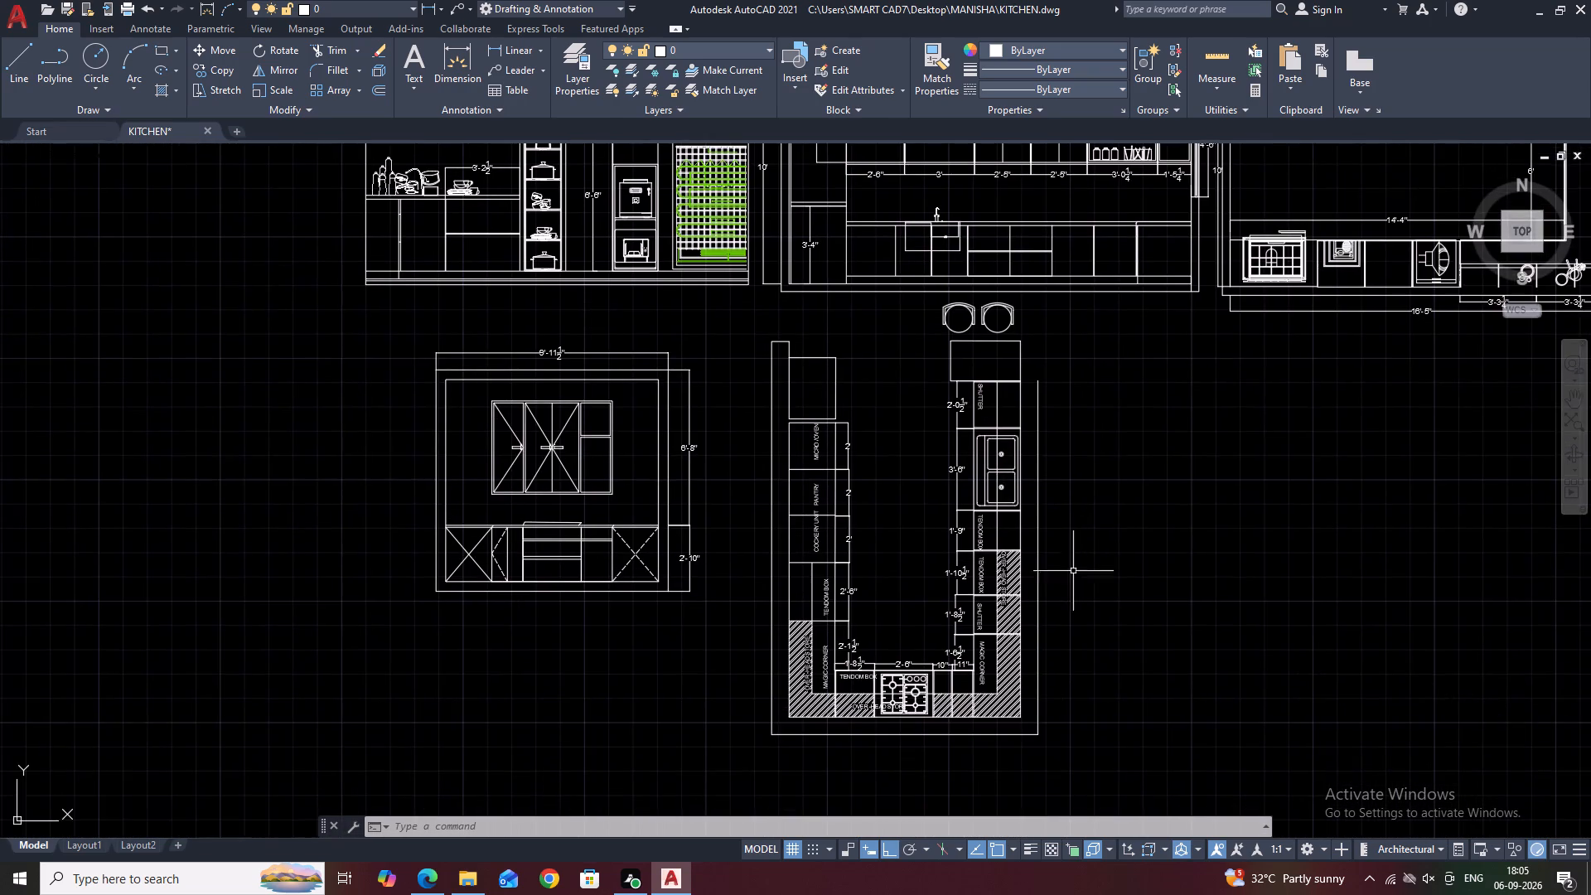
middle_drag(1121, 613, 1069, 583)
middle_drag(977, 551, 971, 578)
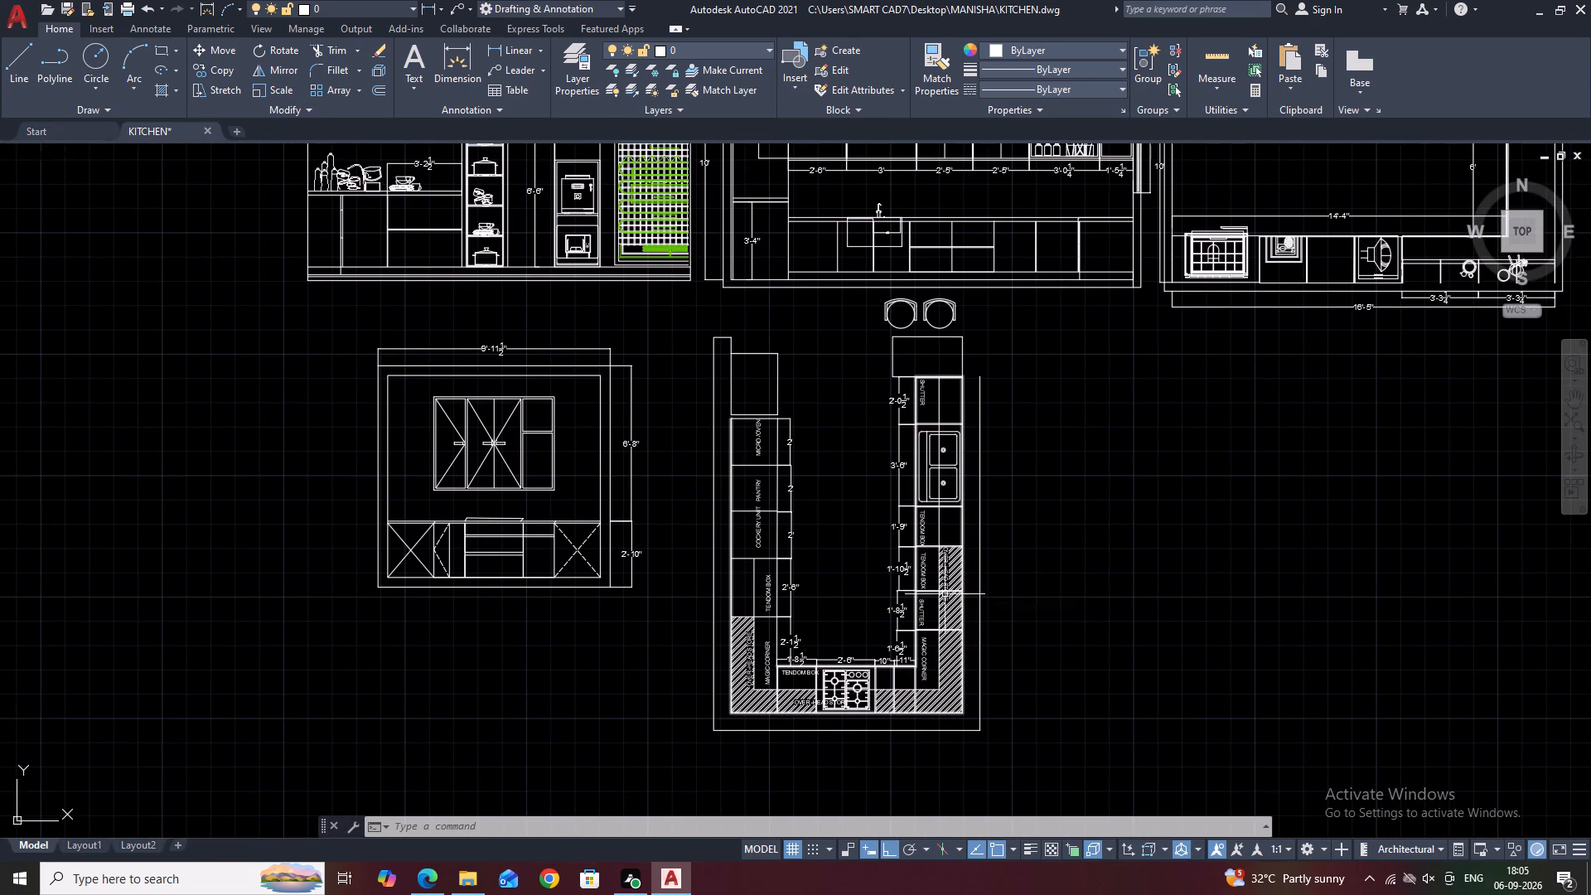
scroll(906, 588, up, 1)
middle_drag(984, 446, 859, 515)
scroll(863, 510, up, 1)
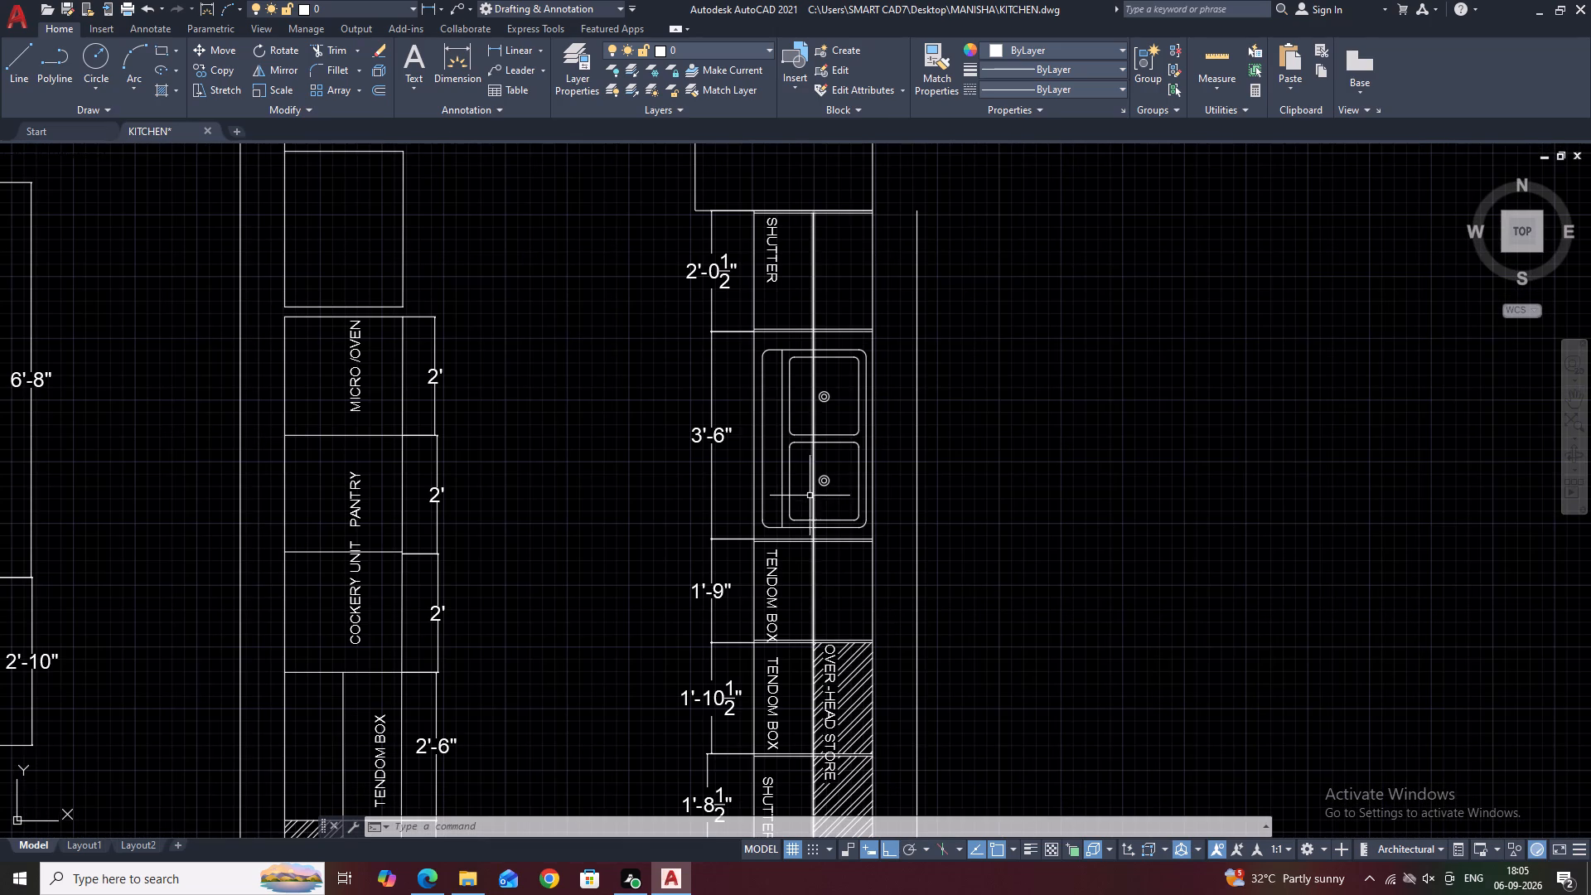
key(h)
key(space)
scroll(792, 569, up, 1)
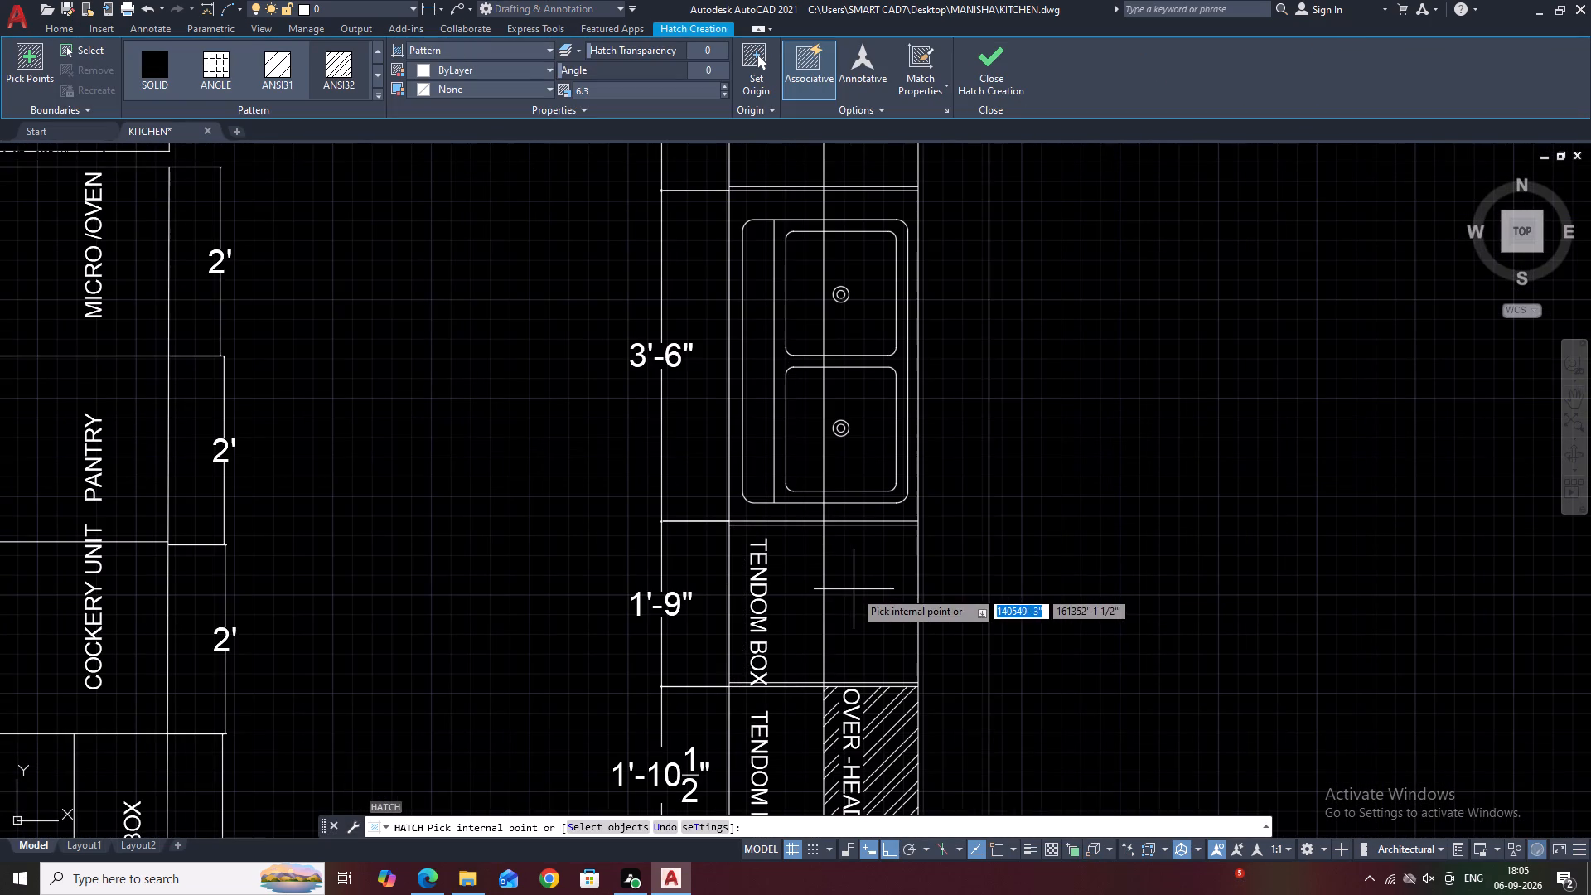
click(866, 593)
click(866, 403)
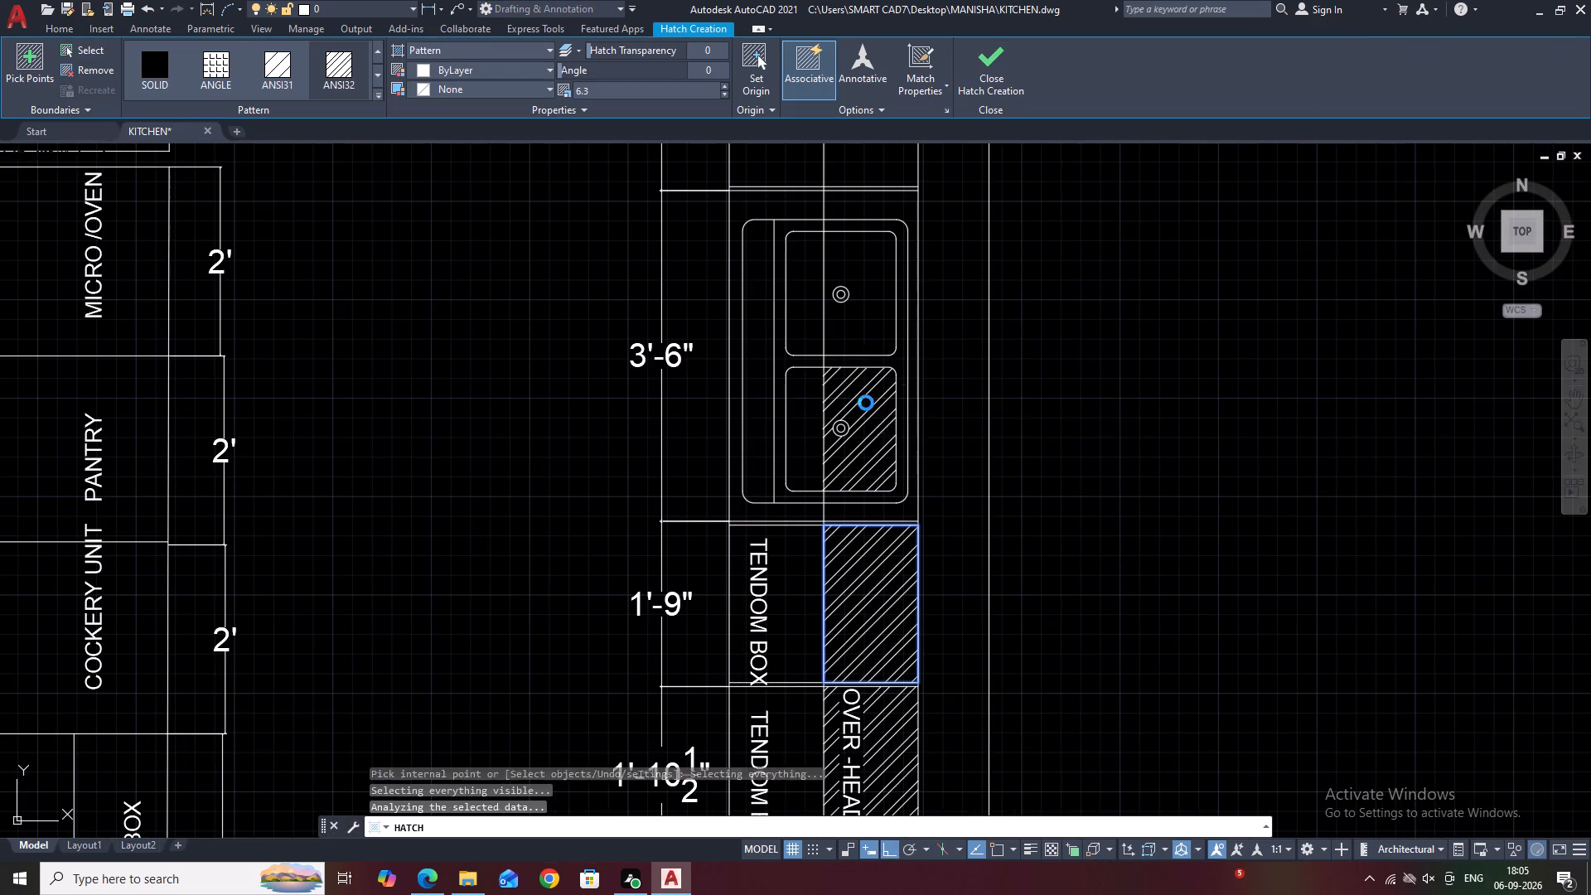
middle_drag(871, 314, 863, 496)
click(867, 317)
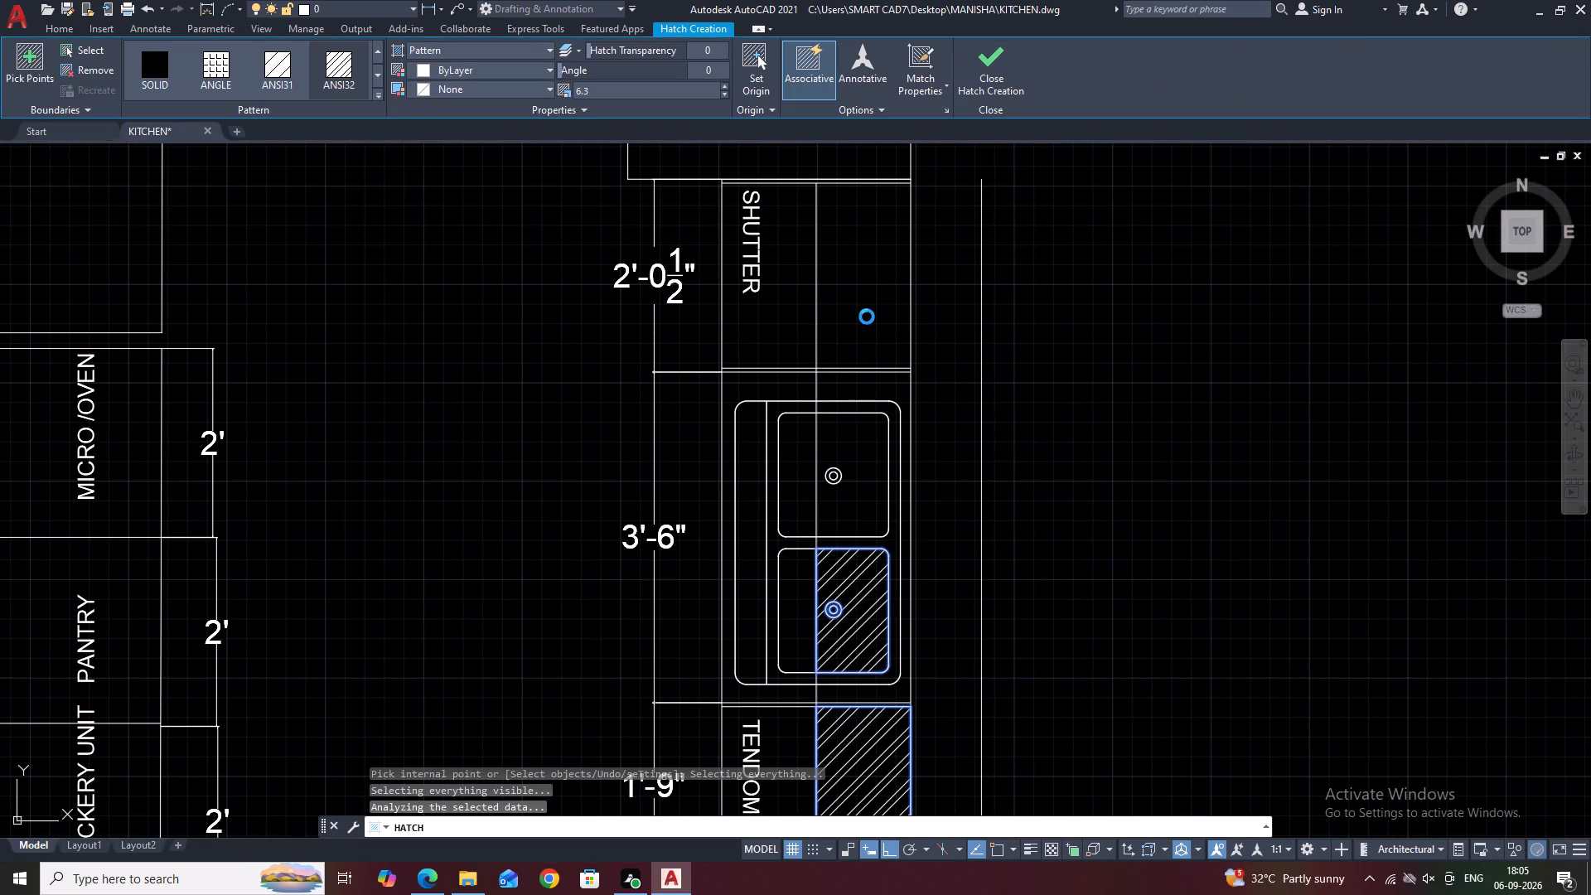
scroll(839, 325, down, 2)
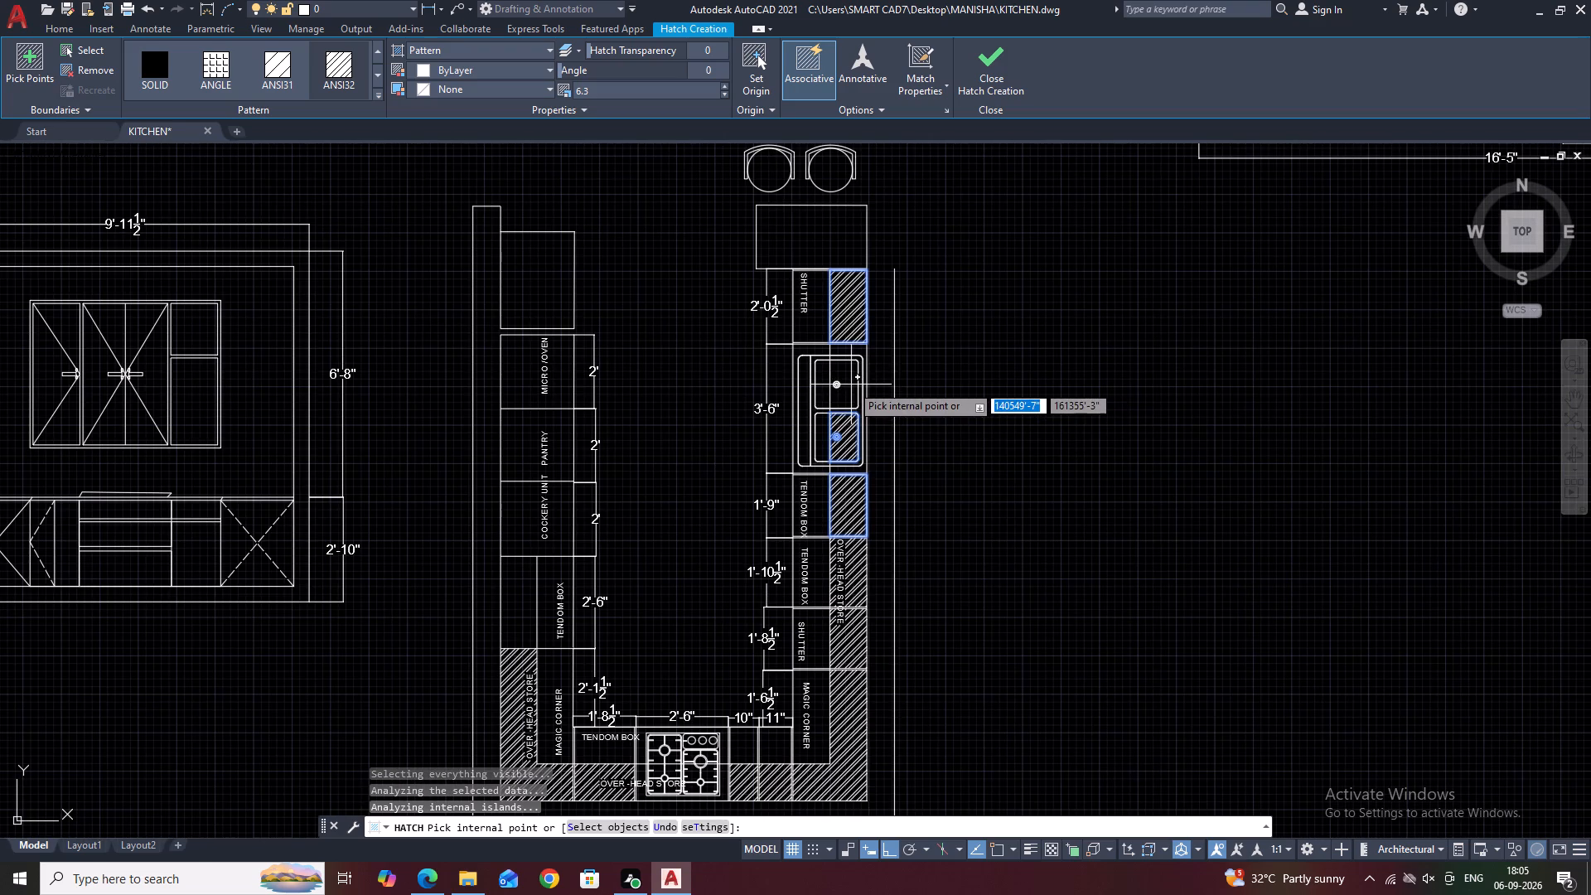
click(848, 382)
key(Escape)
Set the colour of all three overhead storage hatches, along the left, hob and right counters, to light blue.
scroll(918, 419, down, 1)
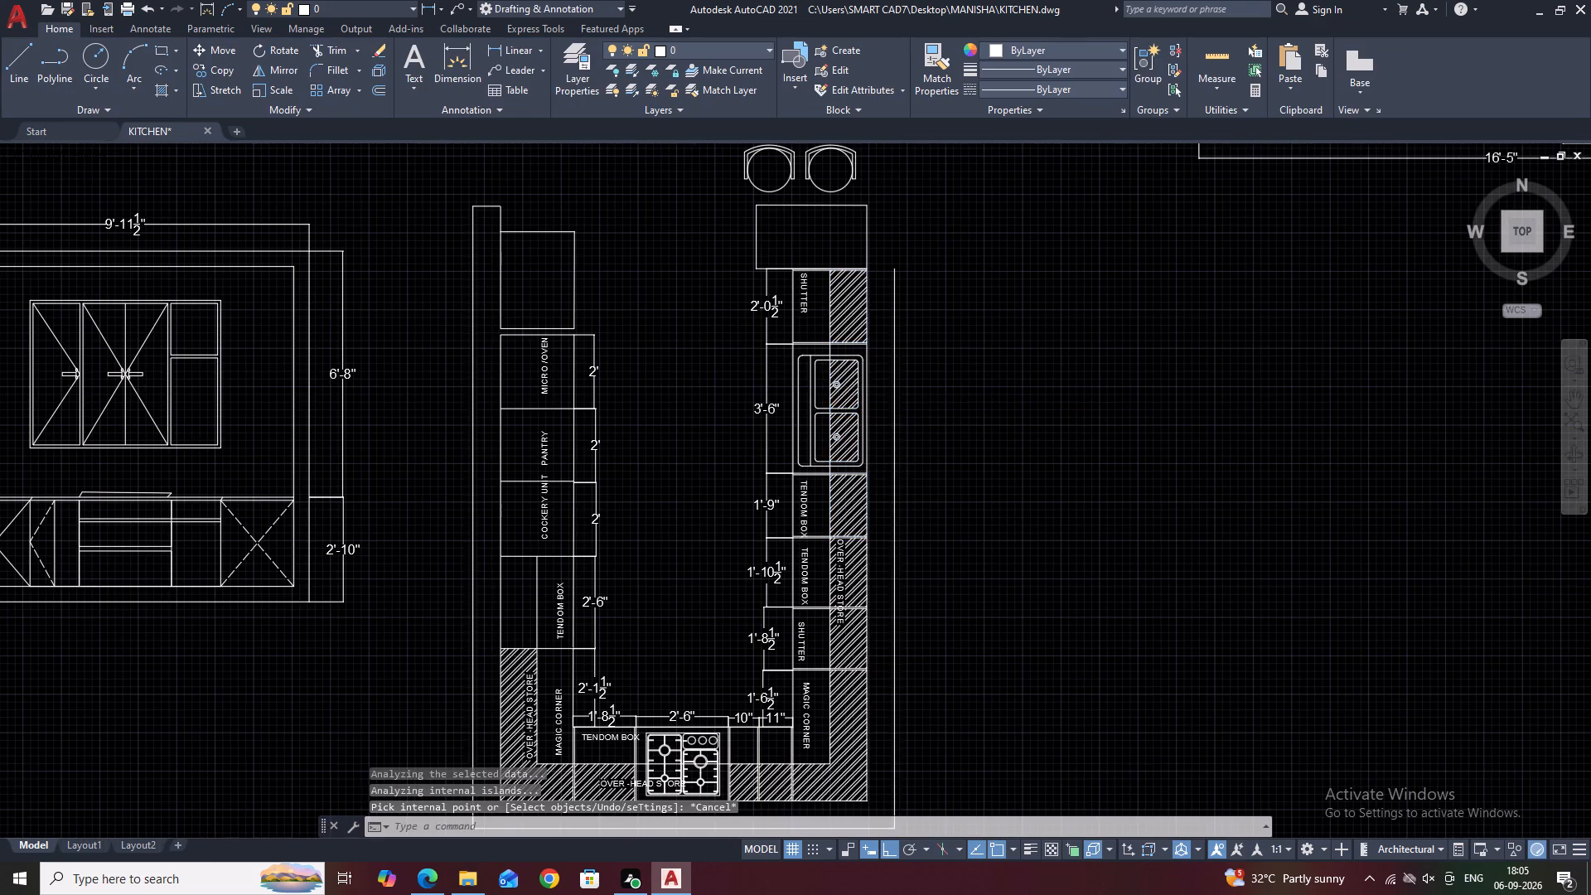
middle_drag(1010, 519, 1065, 526)
middle_drag(784, 554, 800, 471)
scroll(883, 561, up, 1)
scroll(967, 553, up, 2)
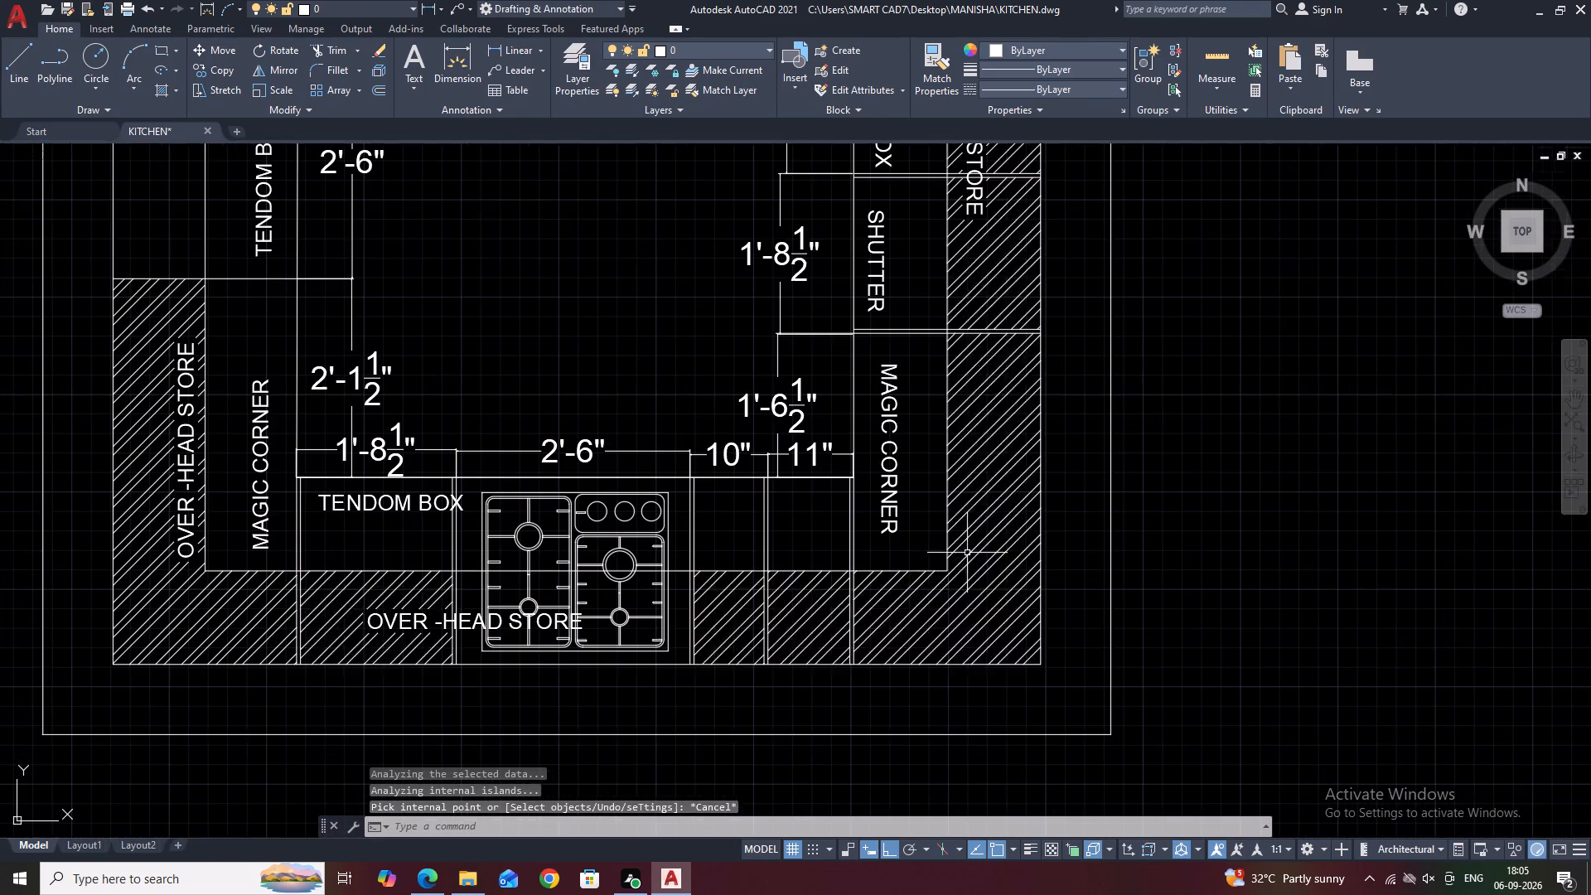
click(985, 539)
click(270, 615)
scroll(243, 603, down, 2)
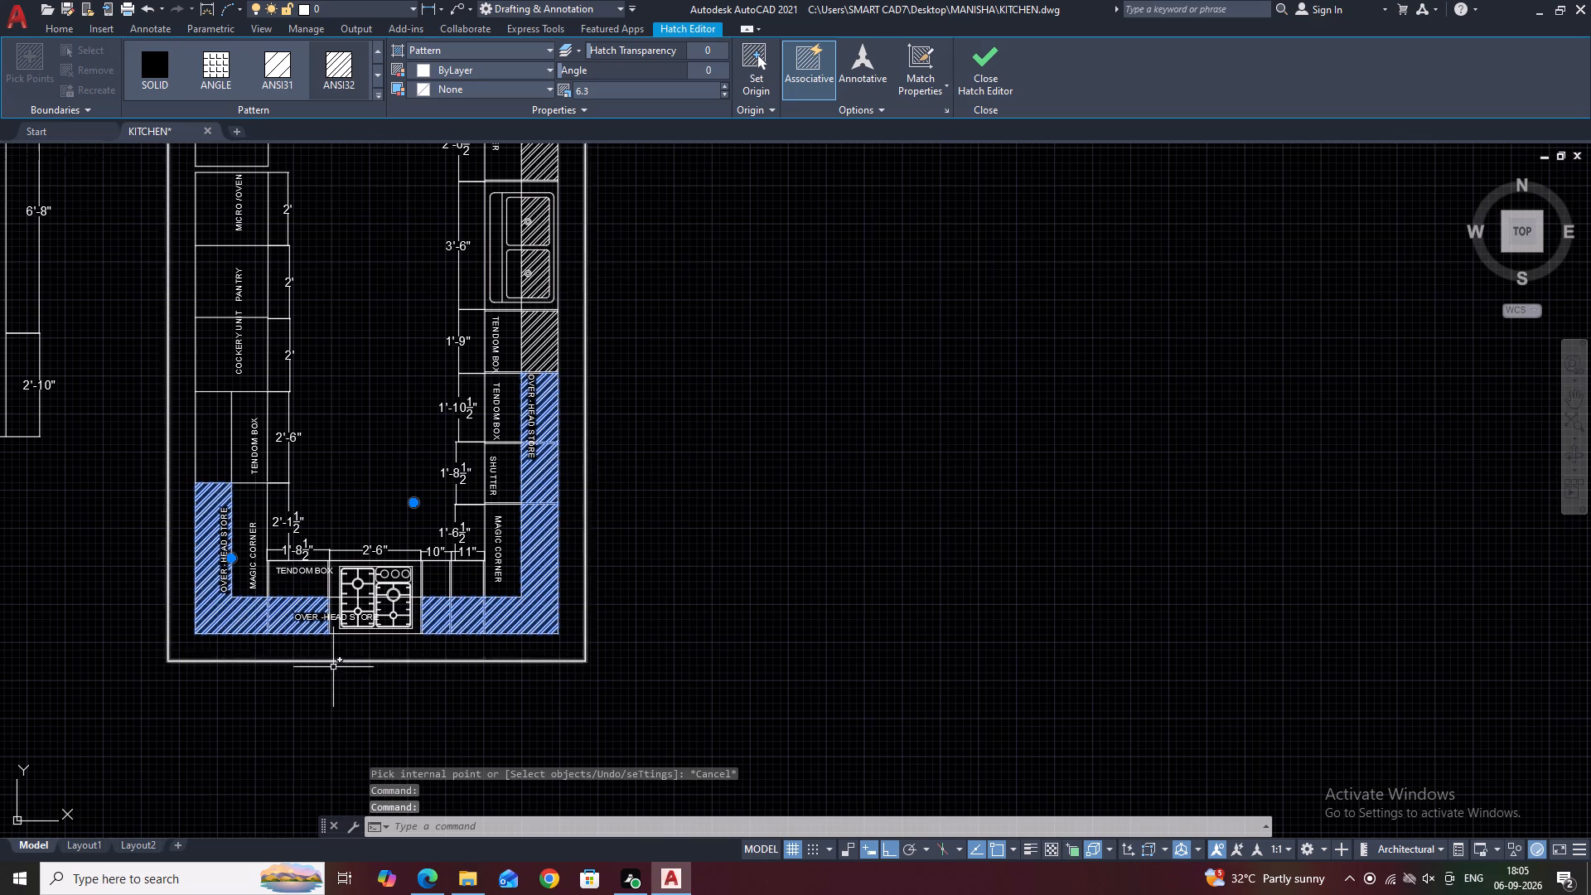
scroll(540, 372, up, 1)
click(554, 329)
middle_drag(574, 356, 685, 554)
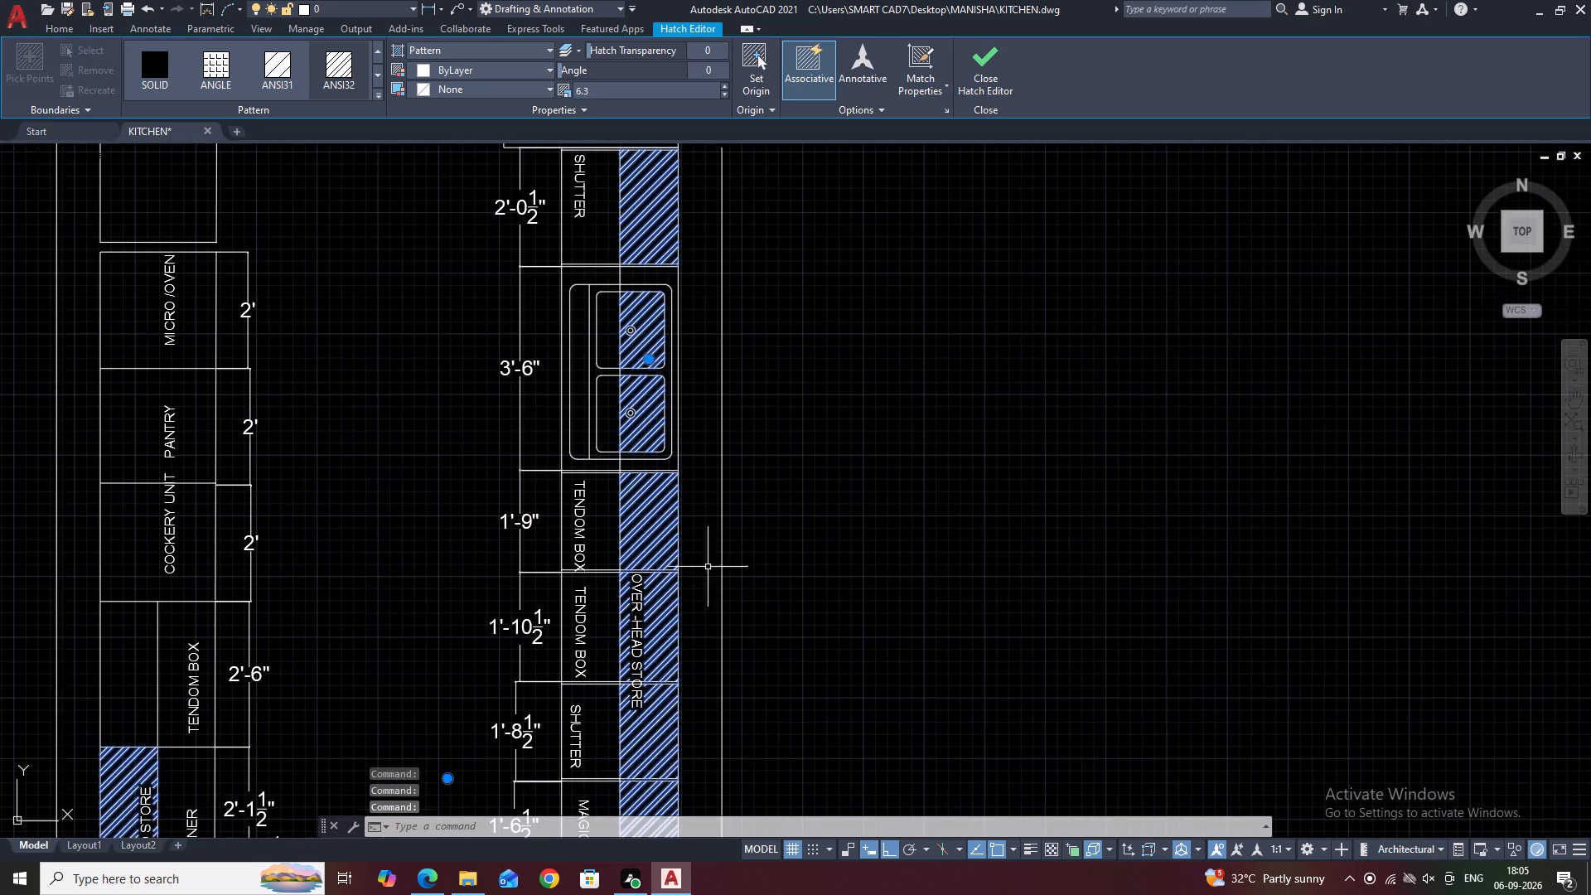
scroll(743, 467, down, 2)
click(511, 74)
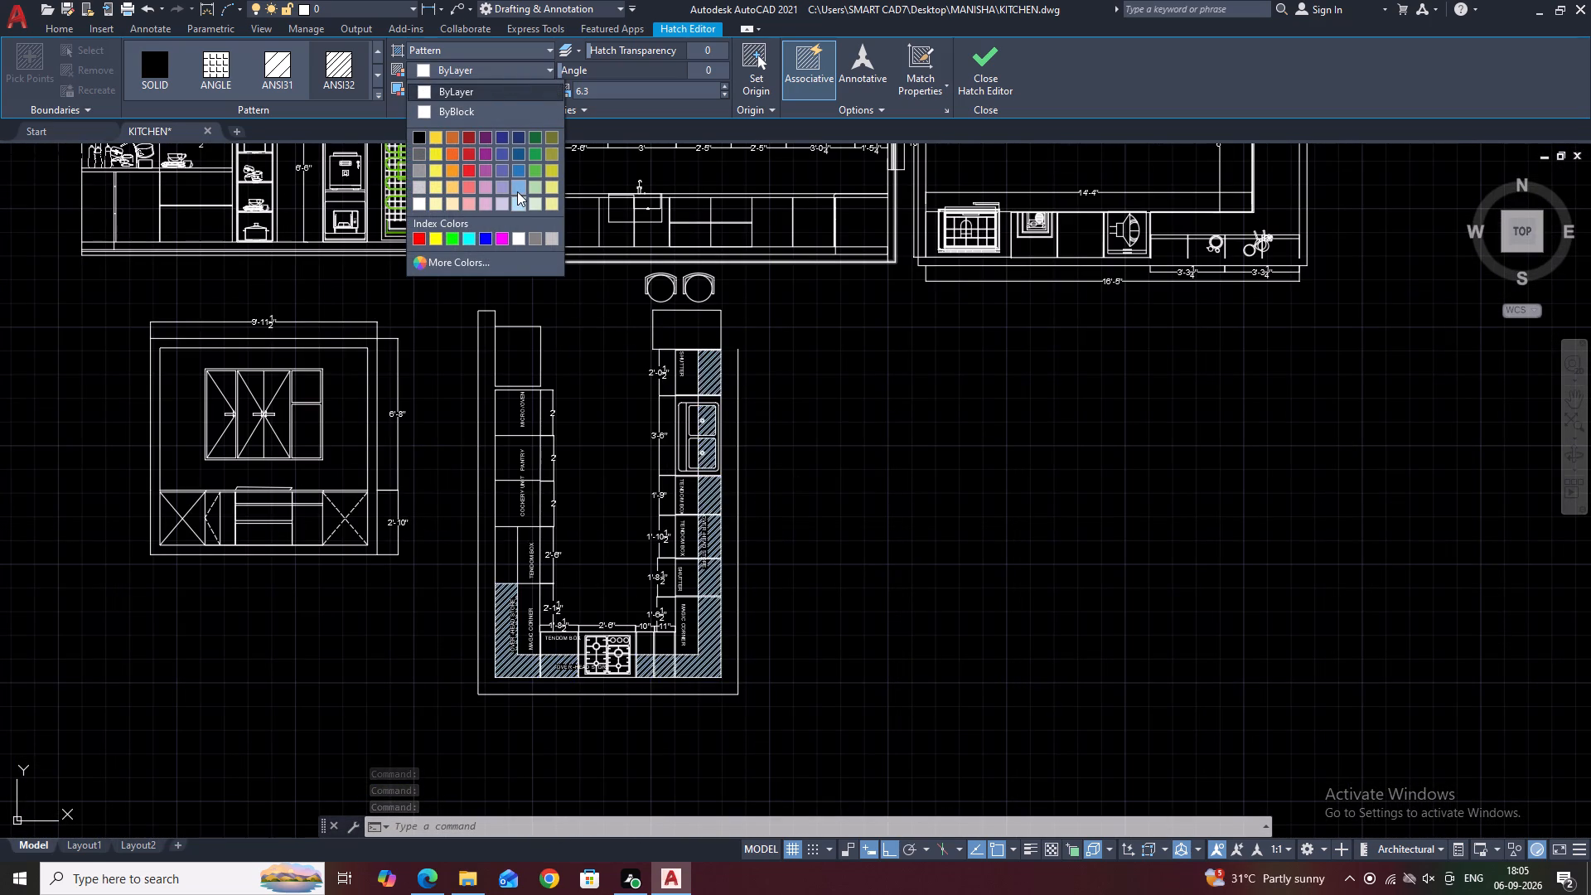
click(517, 189)
key(Escape)
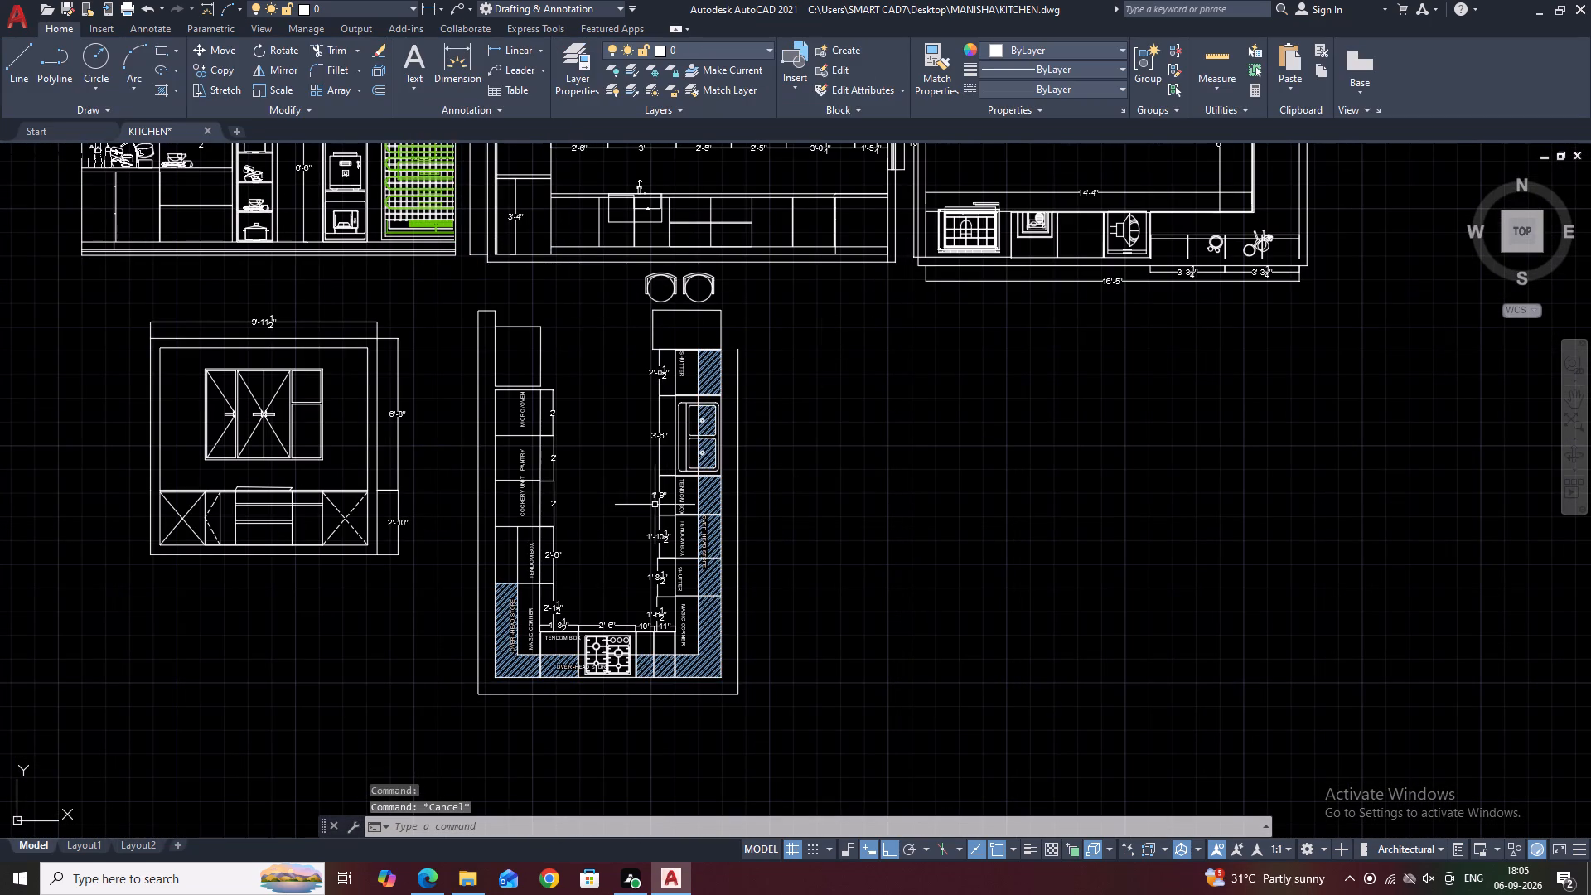
Hatch the wall-side strip beside the 2'-6" TENDOM BOX, directly above the existing overhead storage hatch.
middle_drag(627, 748, 740, 656)
middle_drag(662, 516, 681, 545)
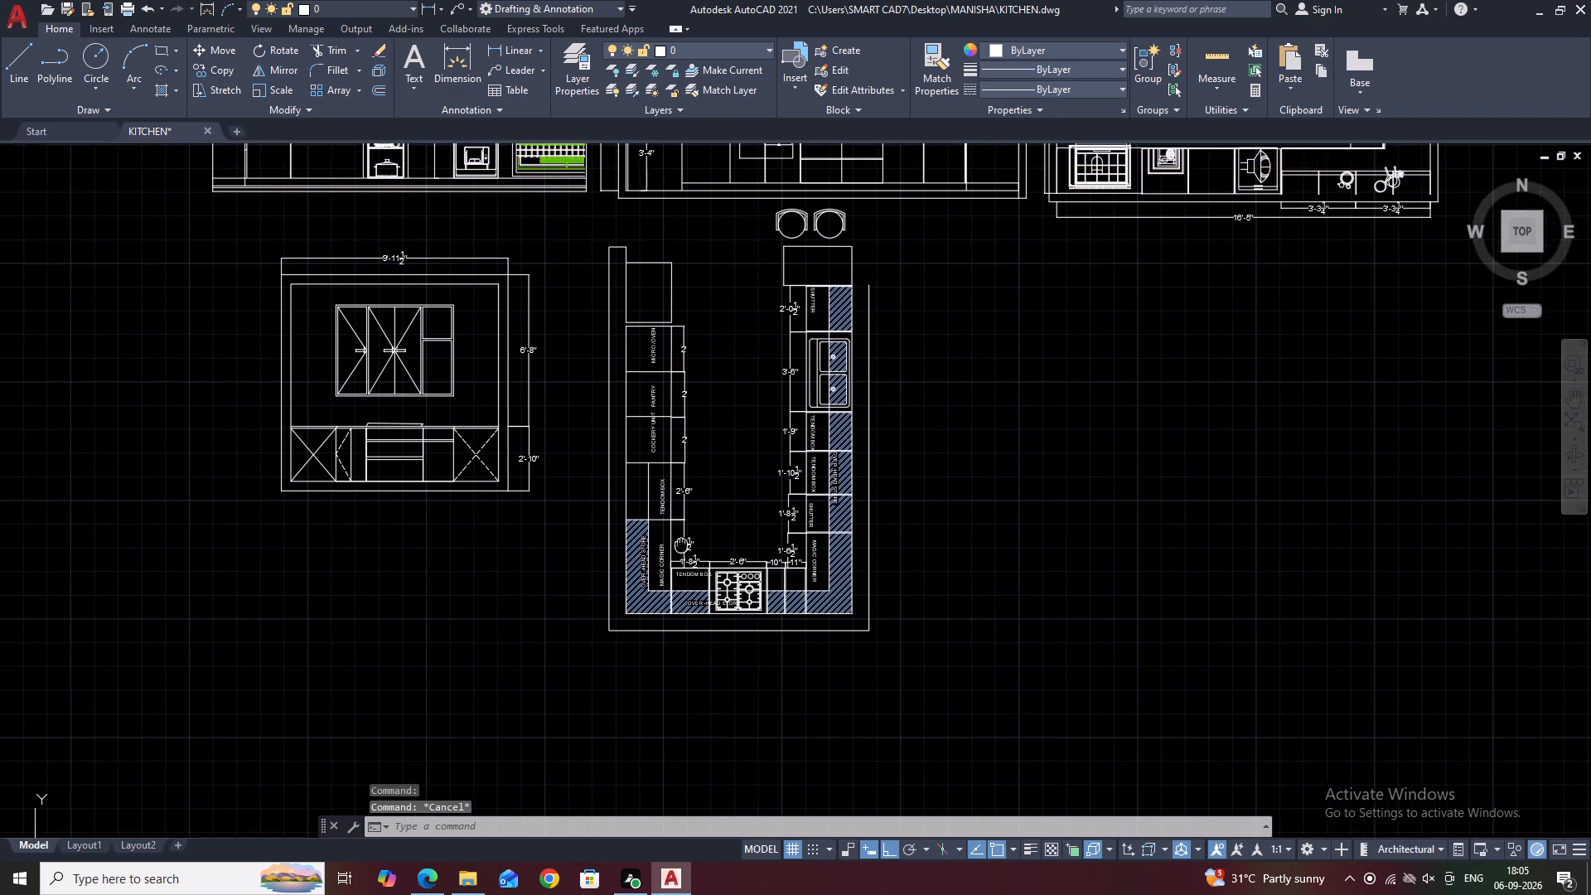
scroll(637, 510, up, 2)
click(671, 419)
click(665, 414)
middle_click(660, 430)
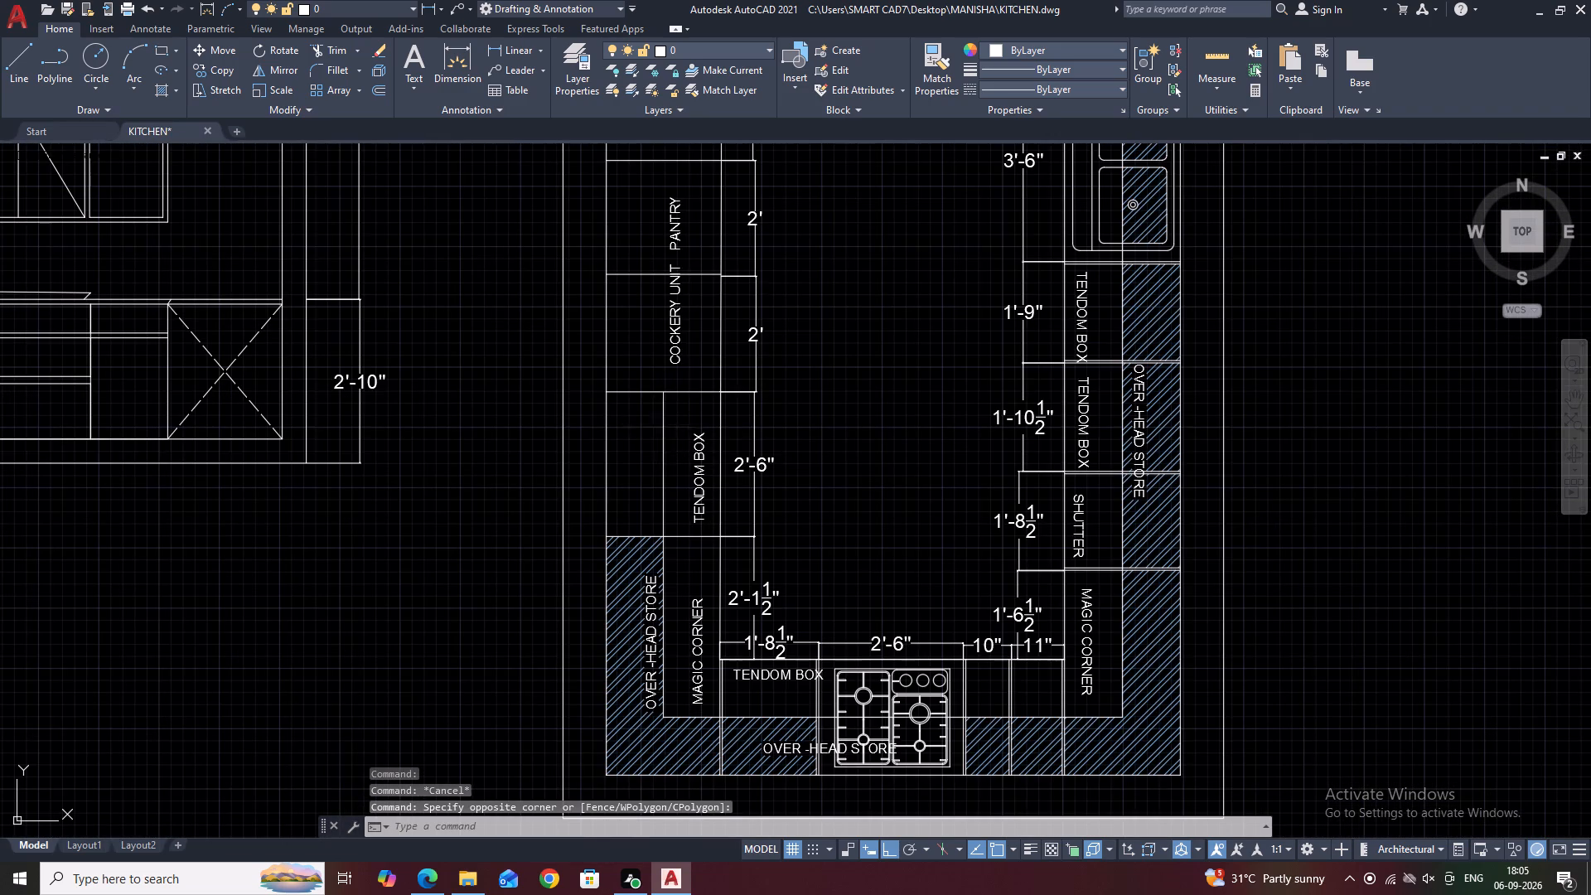
click(660, 463)
scroll(647, 482, down, 1)
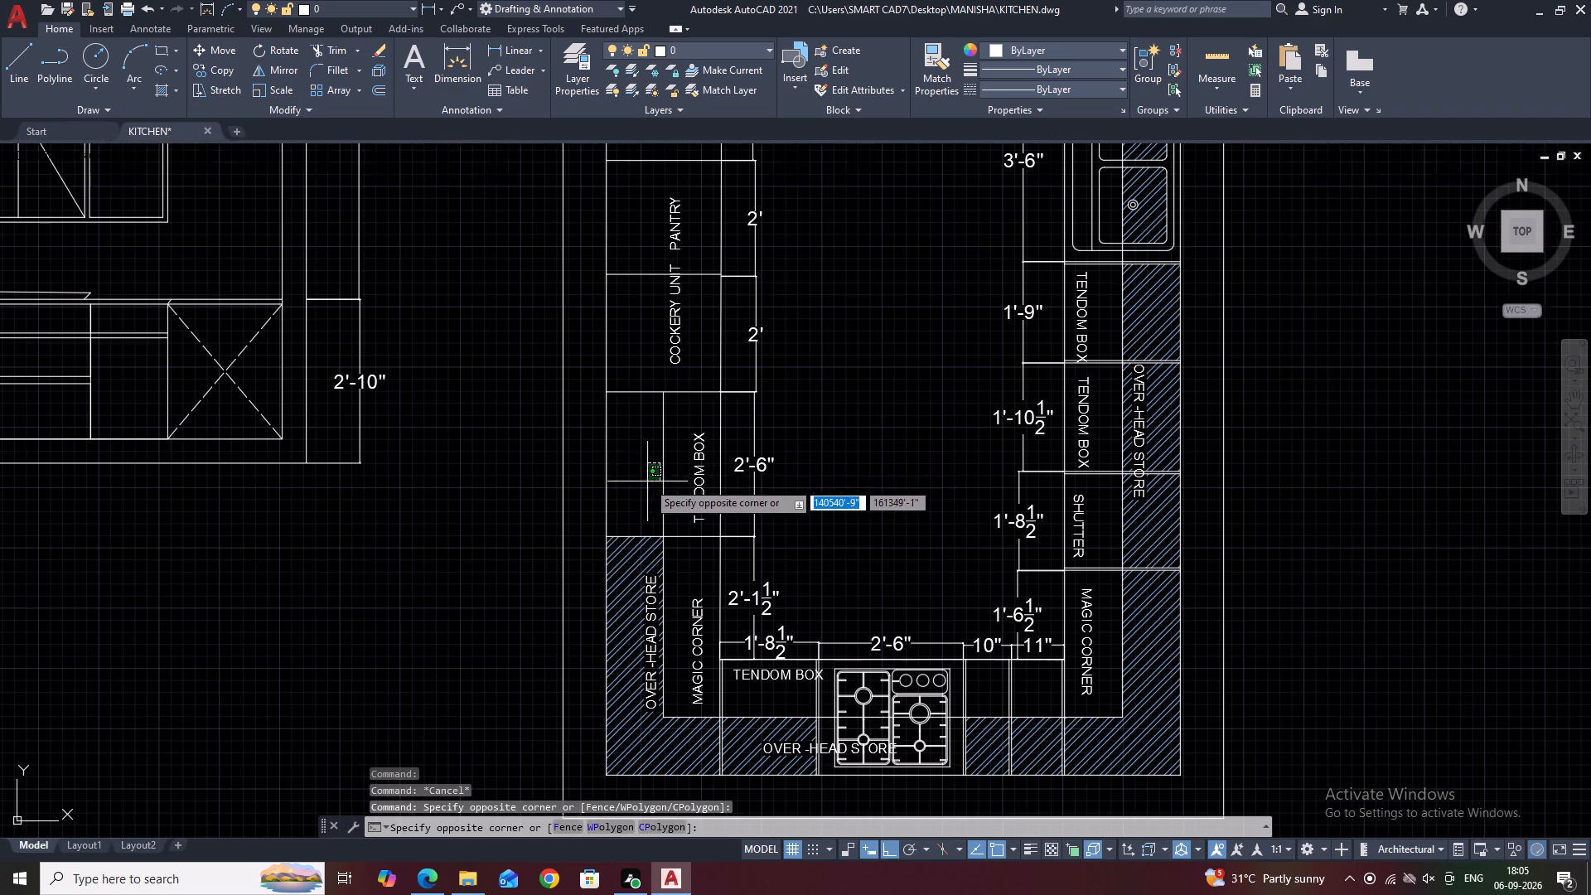
scroll(646, 482, down, 1)
key(Escape)
middle_drag(657, 462, 708, 487)
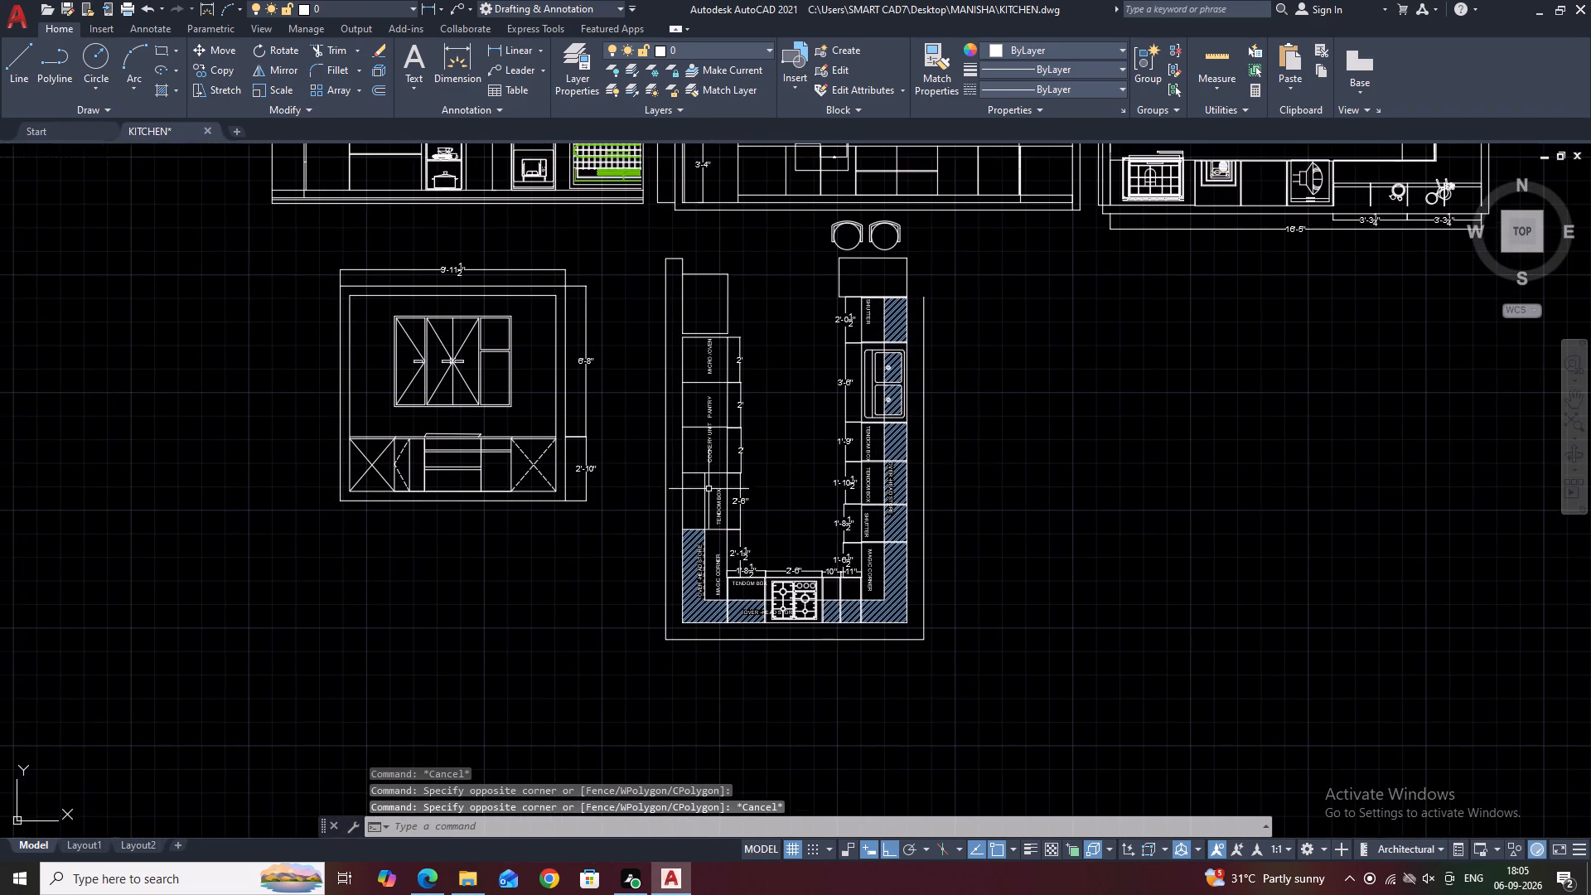
scroll(700, 520, up, 1)
key(h)
key(space)
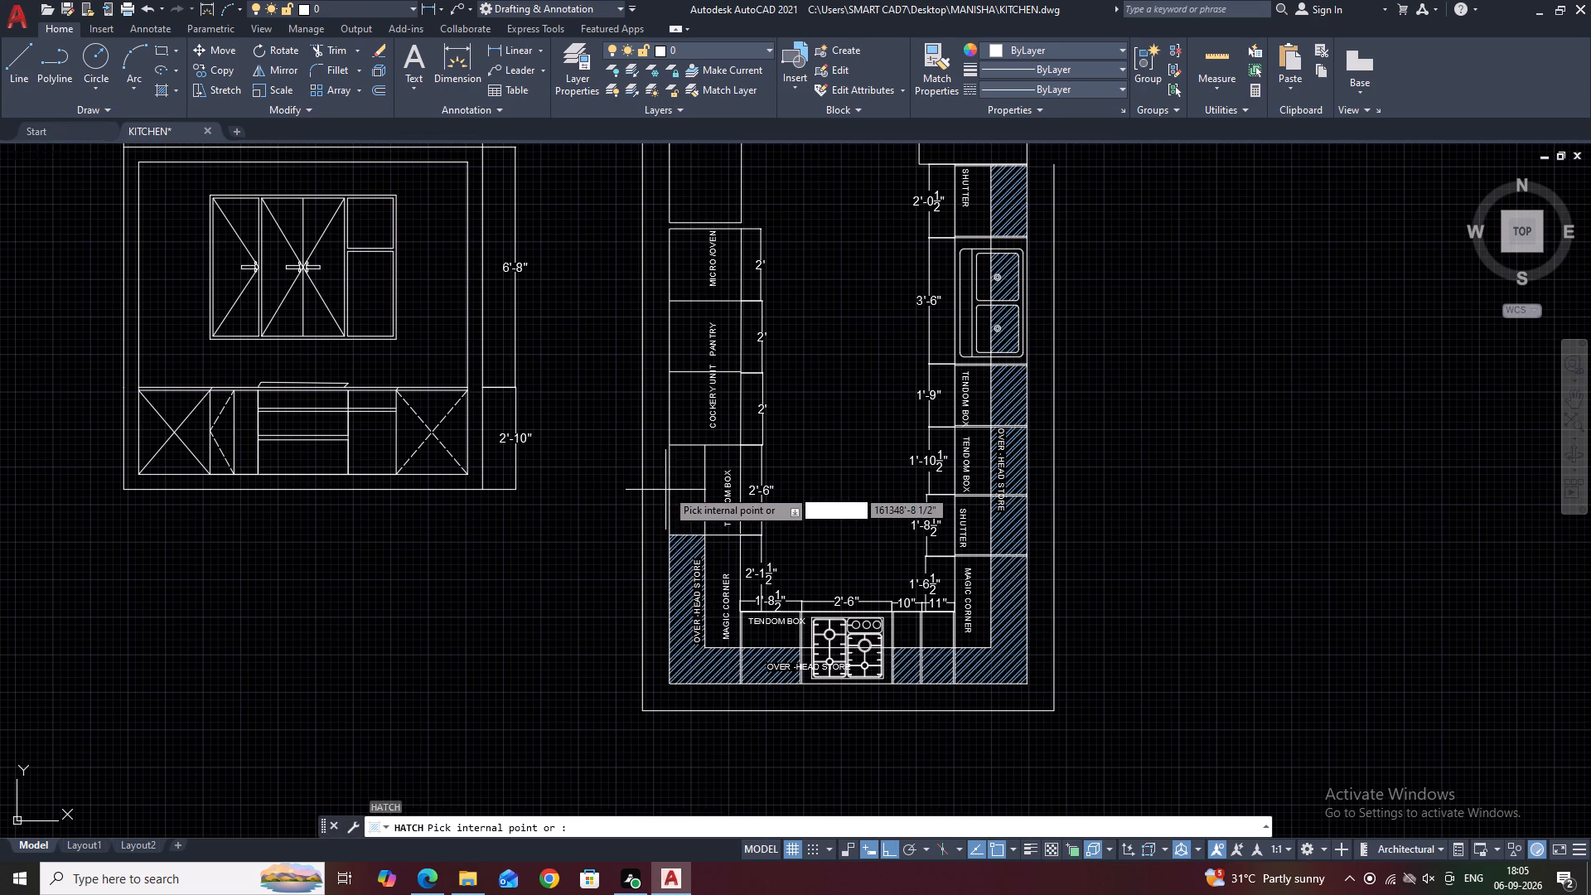
click(682, 482)
key(Escape)
Match the new strip hatch beside the 2'-6" TENDOM BOX to the properties of the light blue overhead storage hatch.
key(m)
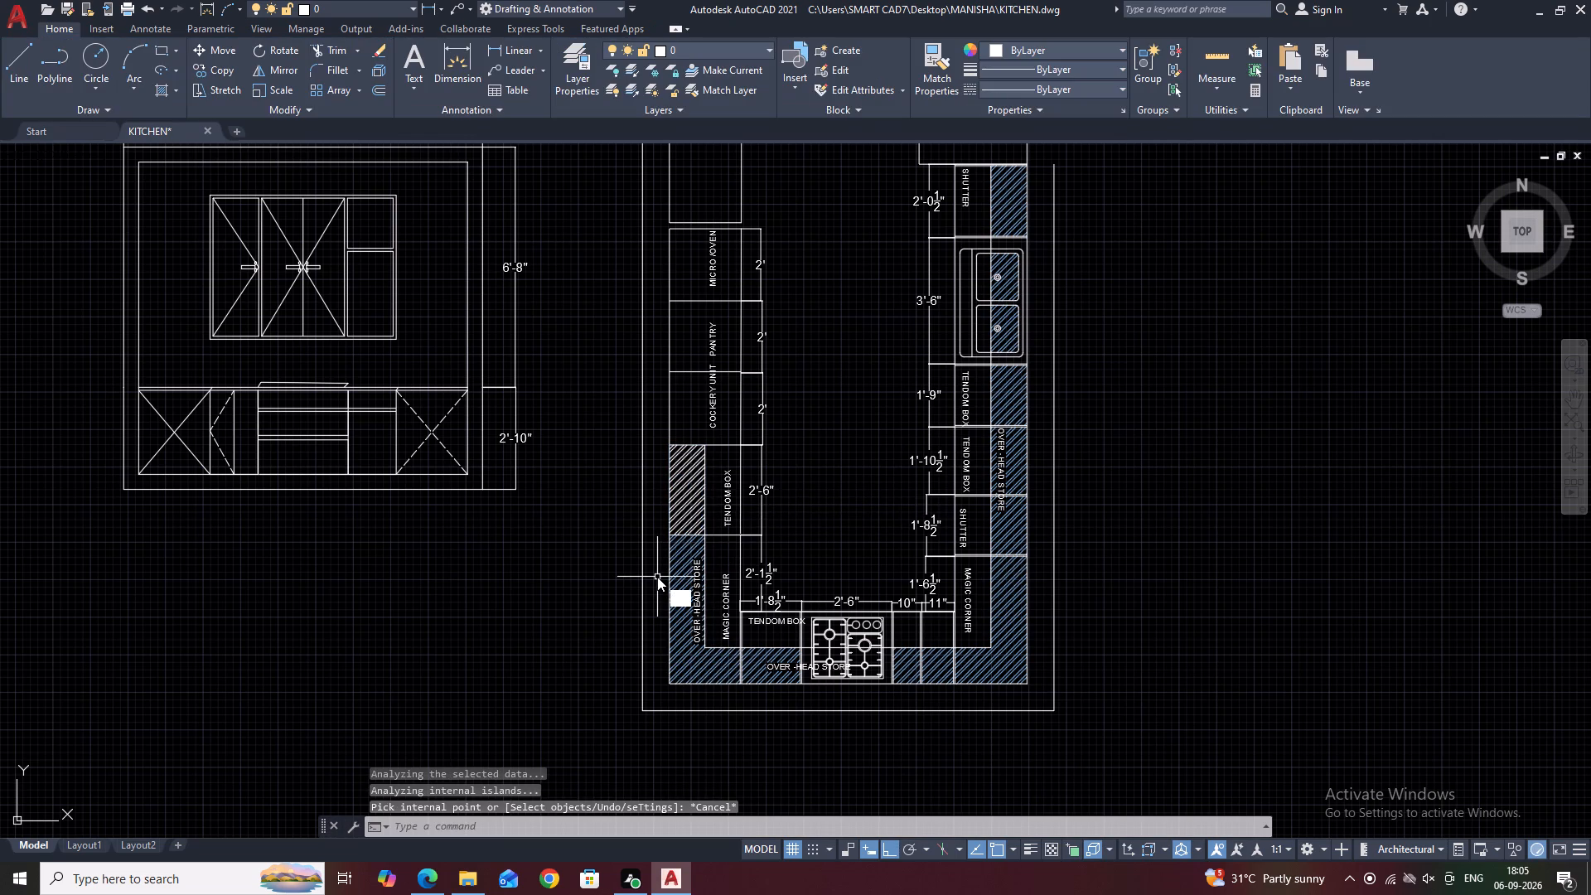
key(space)
key(Escape)
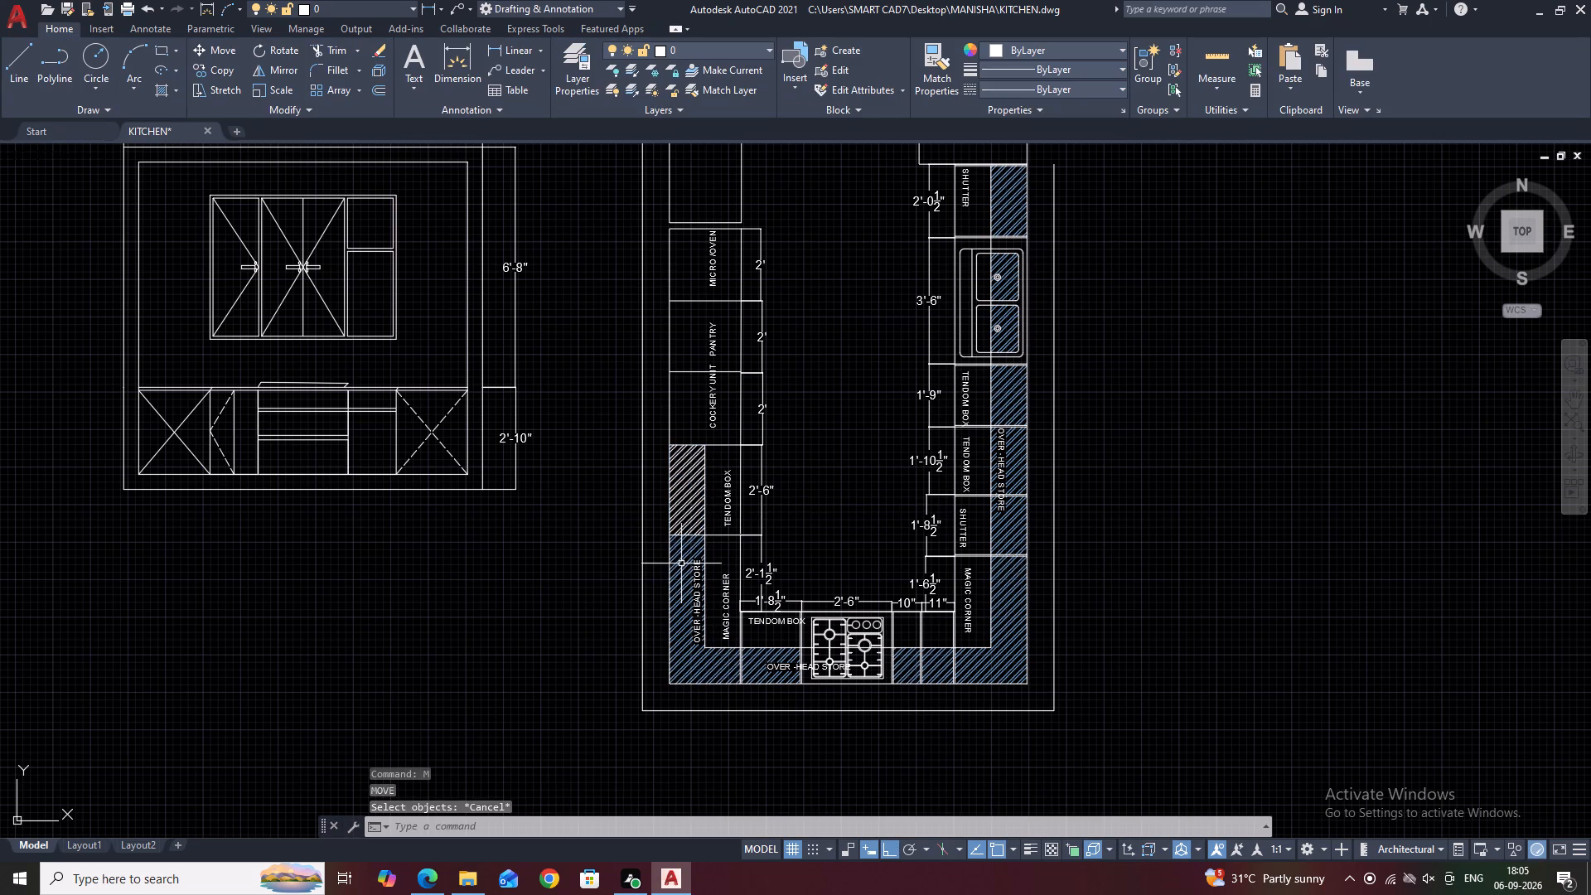
text(MA)
key(space)
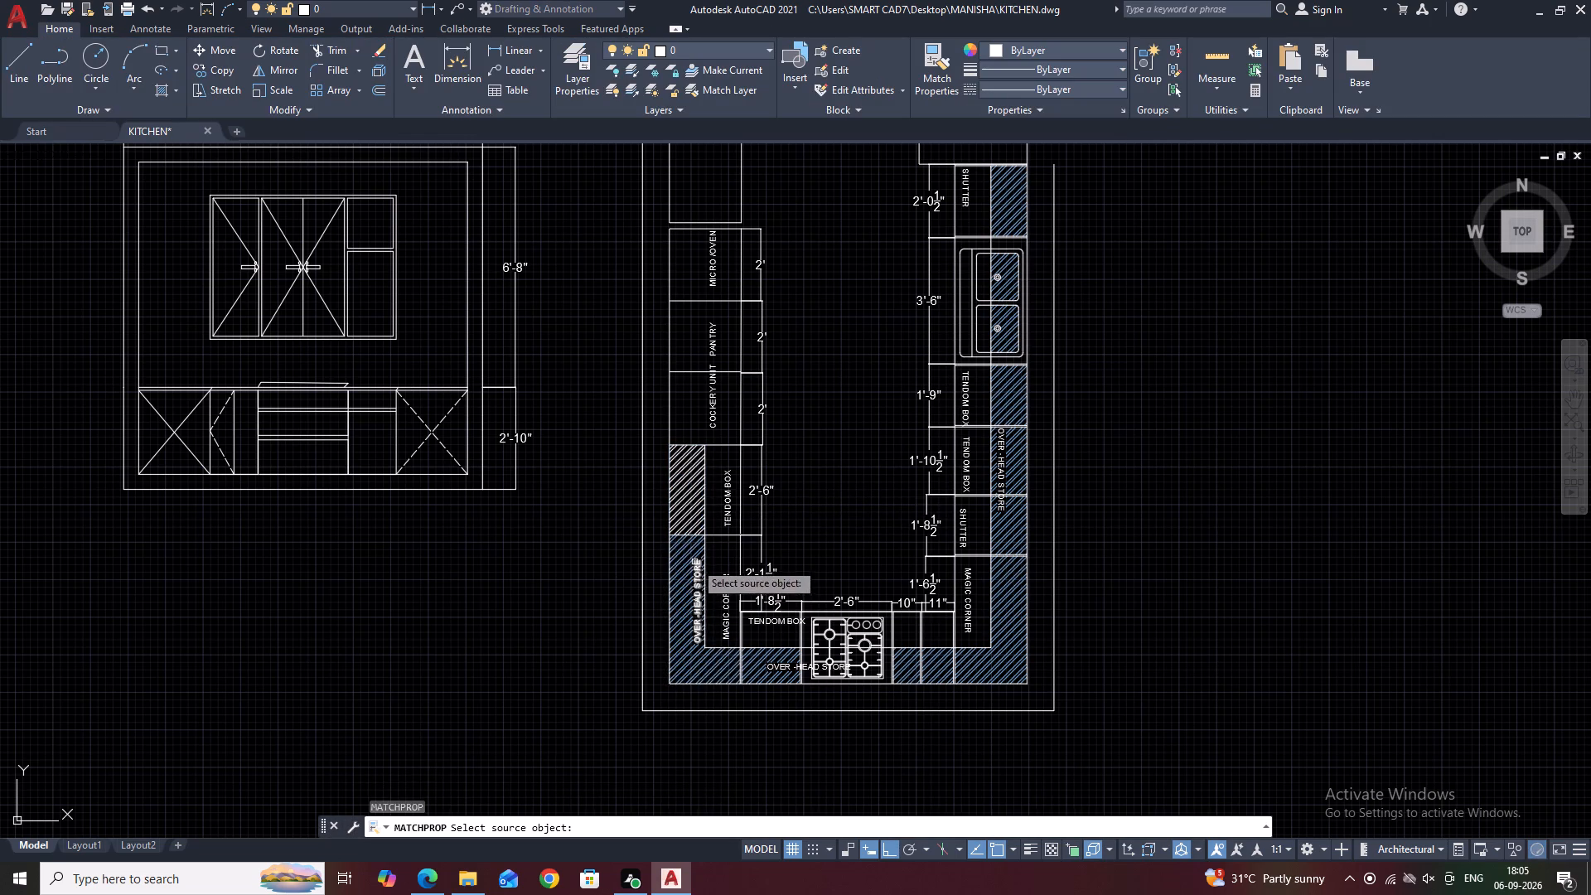
click(688, 551)
click(693, 513)
key(Escape)
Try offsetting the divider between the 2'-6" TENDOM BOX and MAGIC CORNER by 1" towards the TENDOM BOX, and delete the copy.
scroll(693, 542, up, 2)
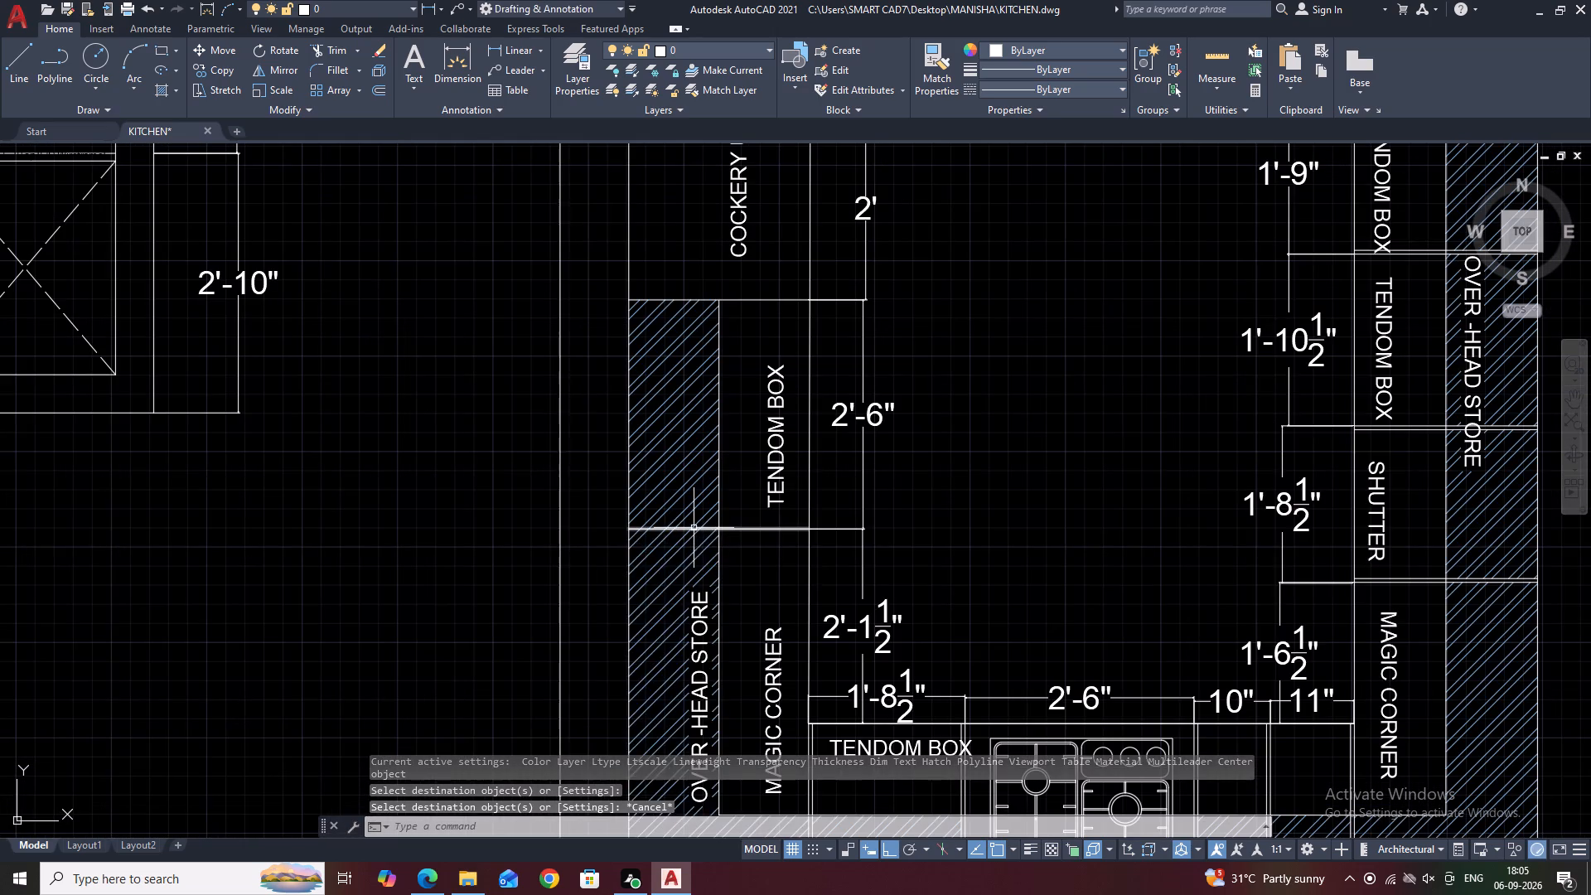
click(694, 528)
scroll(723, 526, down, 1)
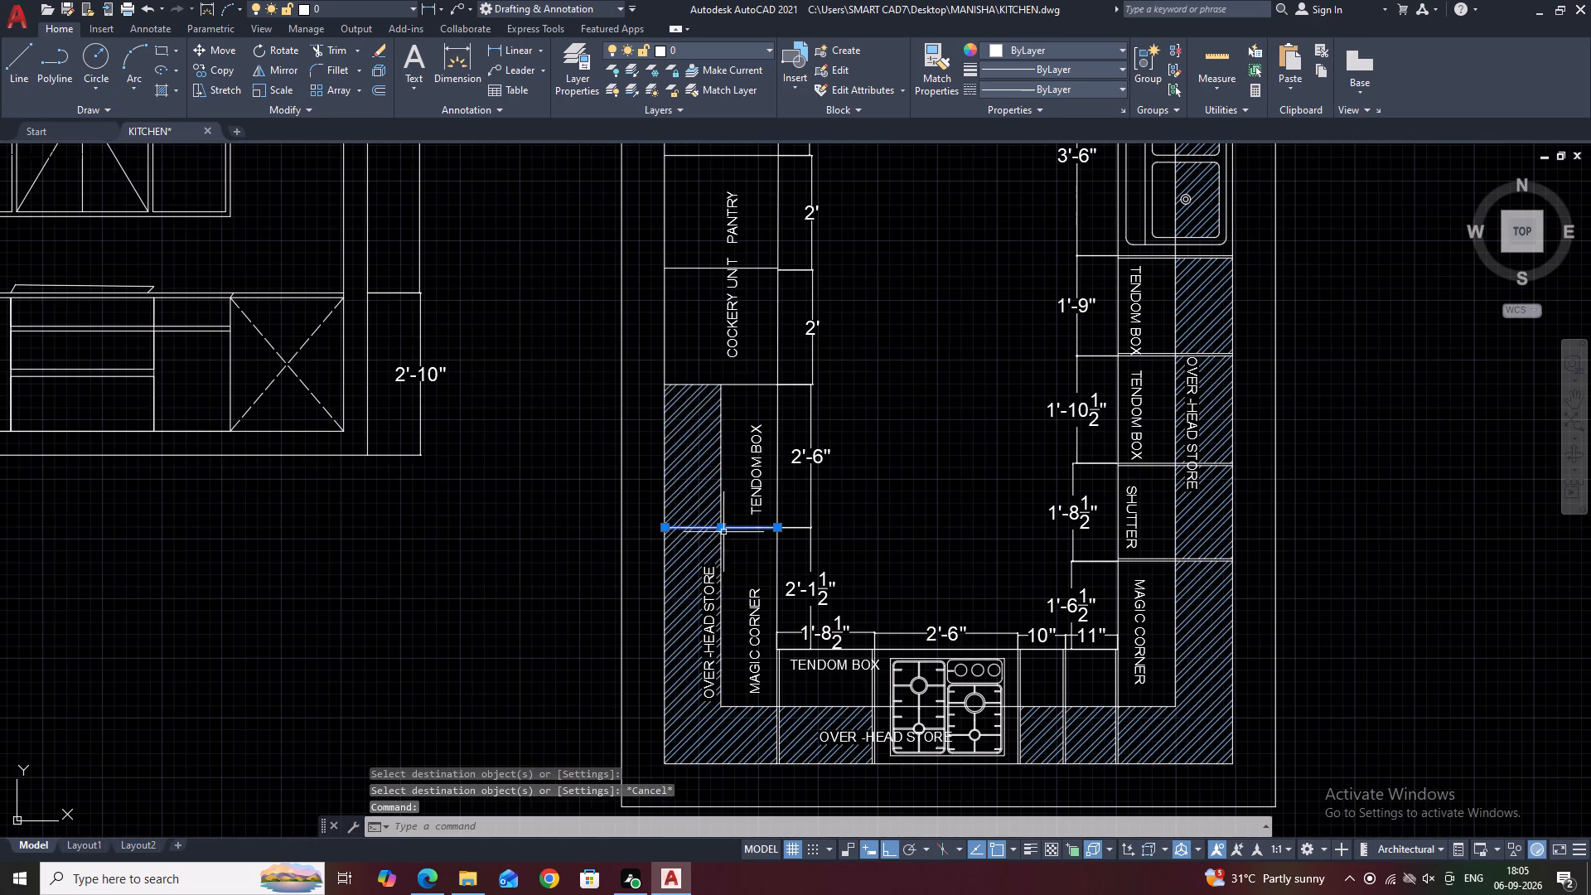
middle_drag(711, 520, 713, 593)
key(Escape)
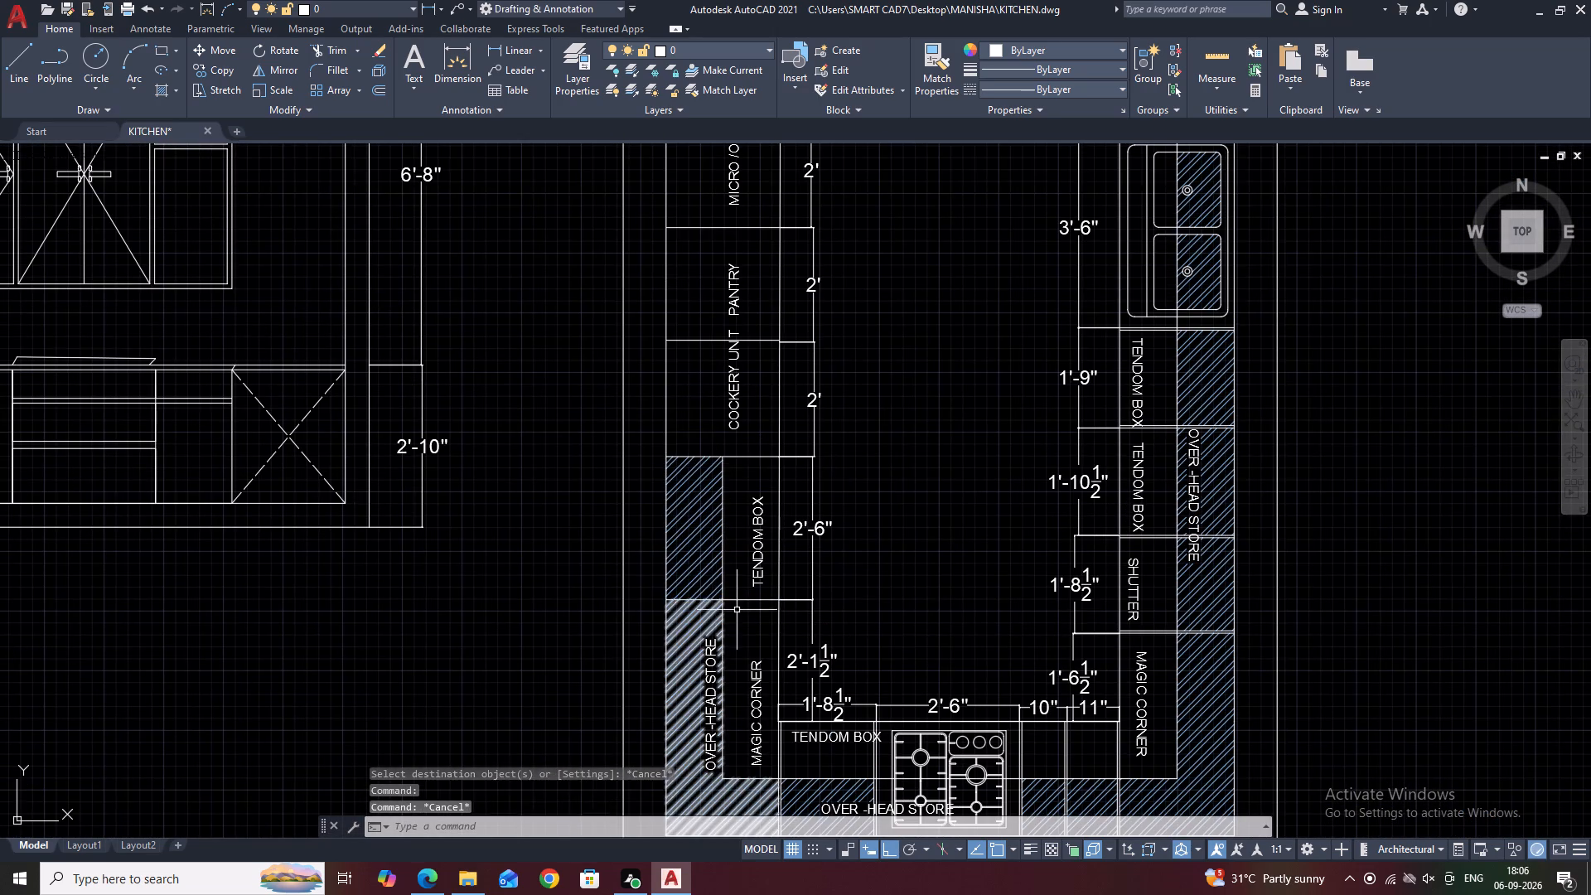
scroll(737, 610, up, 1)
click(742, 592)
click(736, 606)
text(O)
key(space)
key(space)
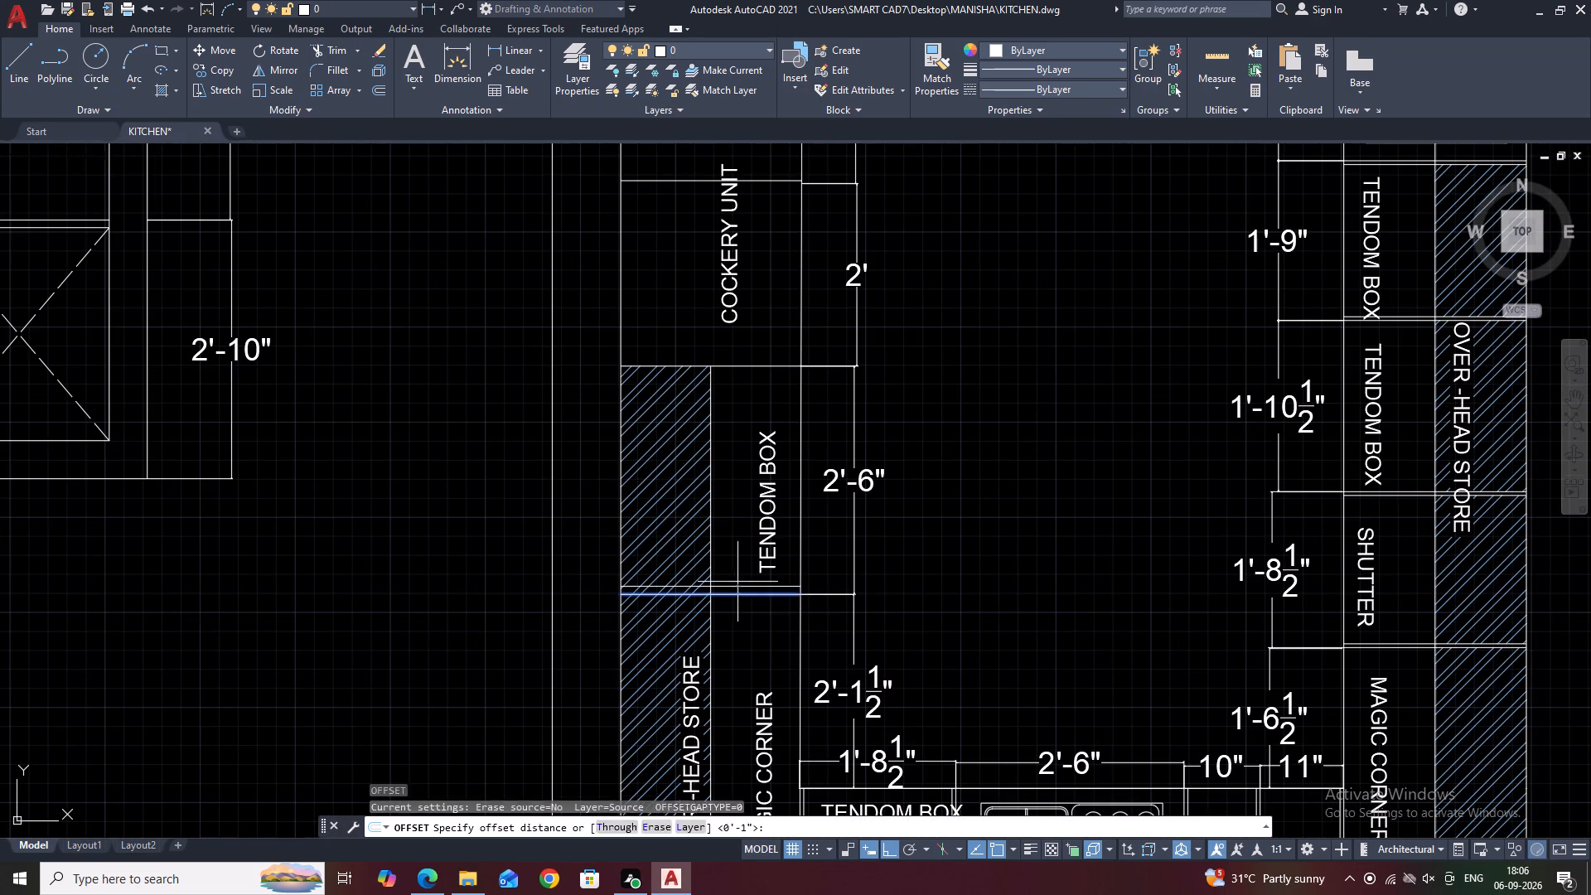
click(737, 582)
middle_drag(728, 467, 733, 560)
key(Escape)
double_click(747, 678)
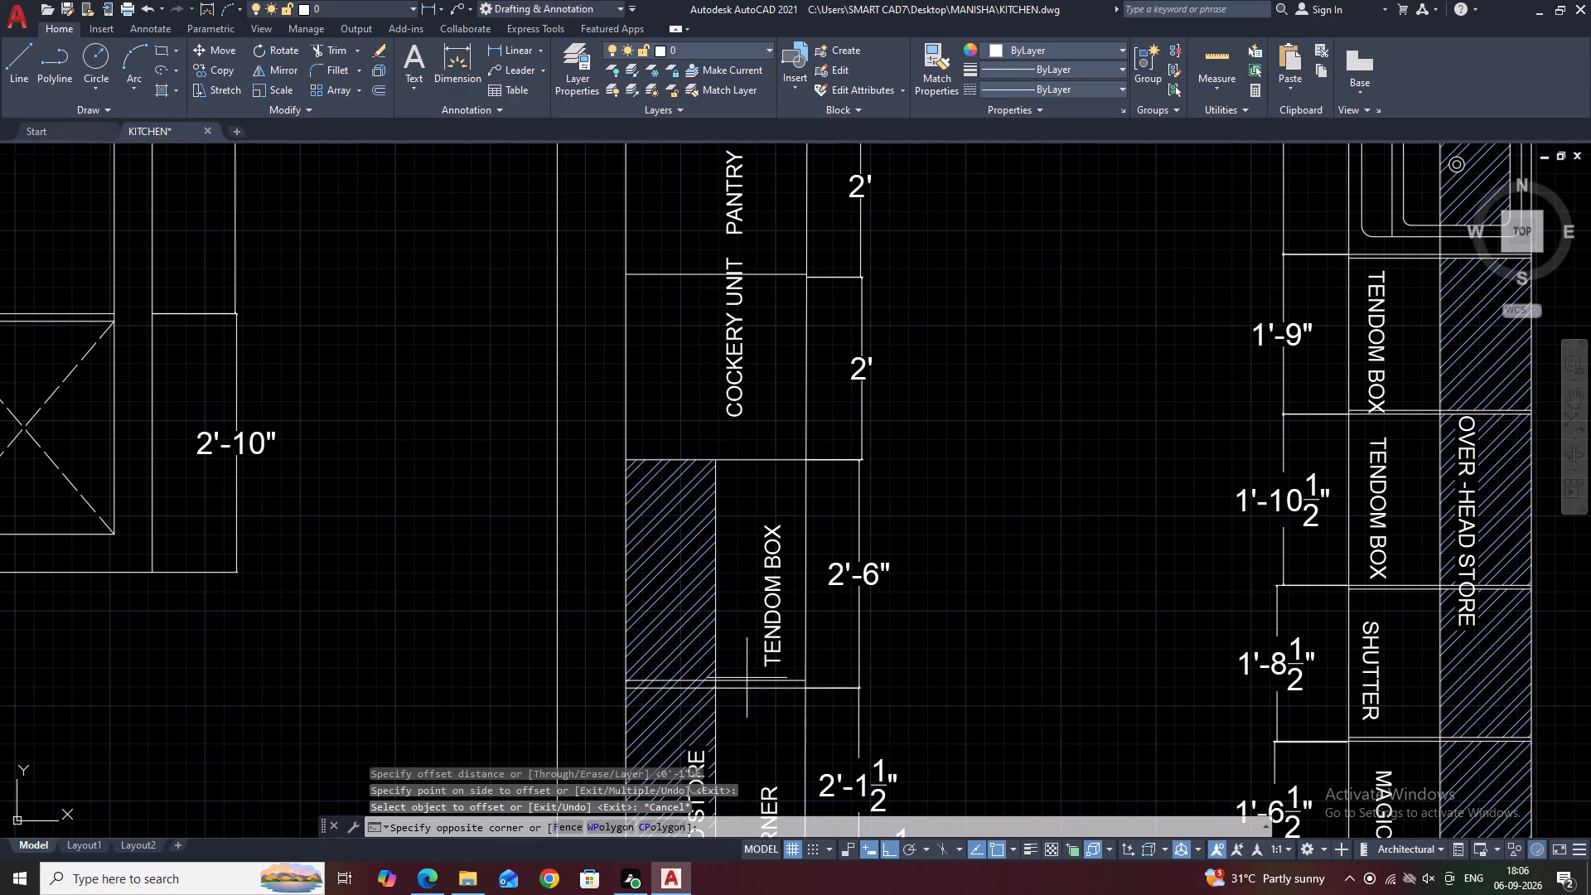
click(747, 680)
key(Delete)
Offset the divider between the 2'-6" TENDOM BOX and MAGIC CORNER by 0.5" towards the TENDOM BOX.
click(746, 690)
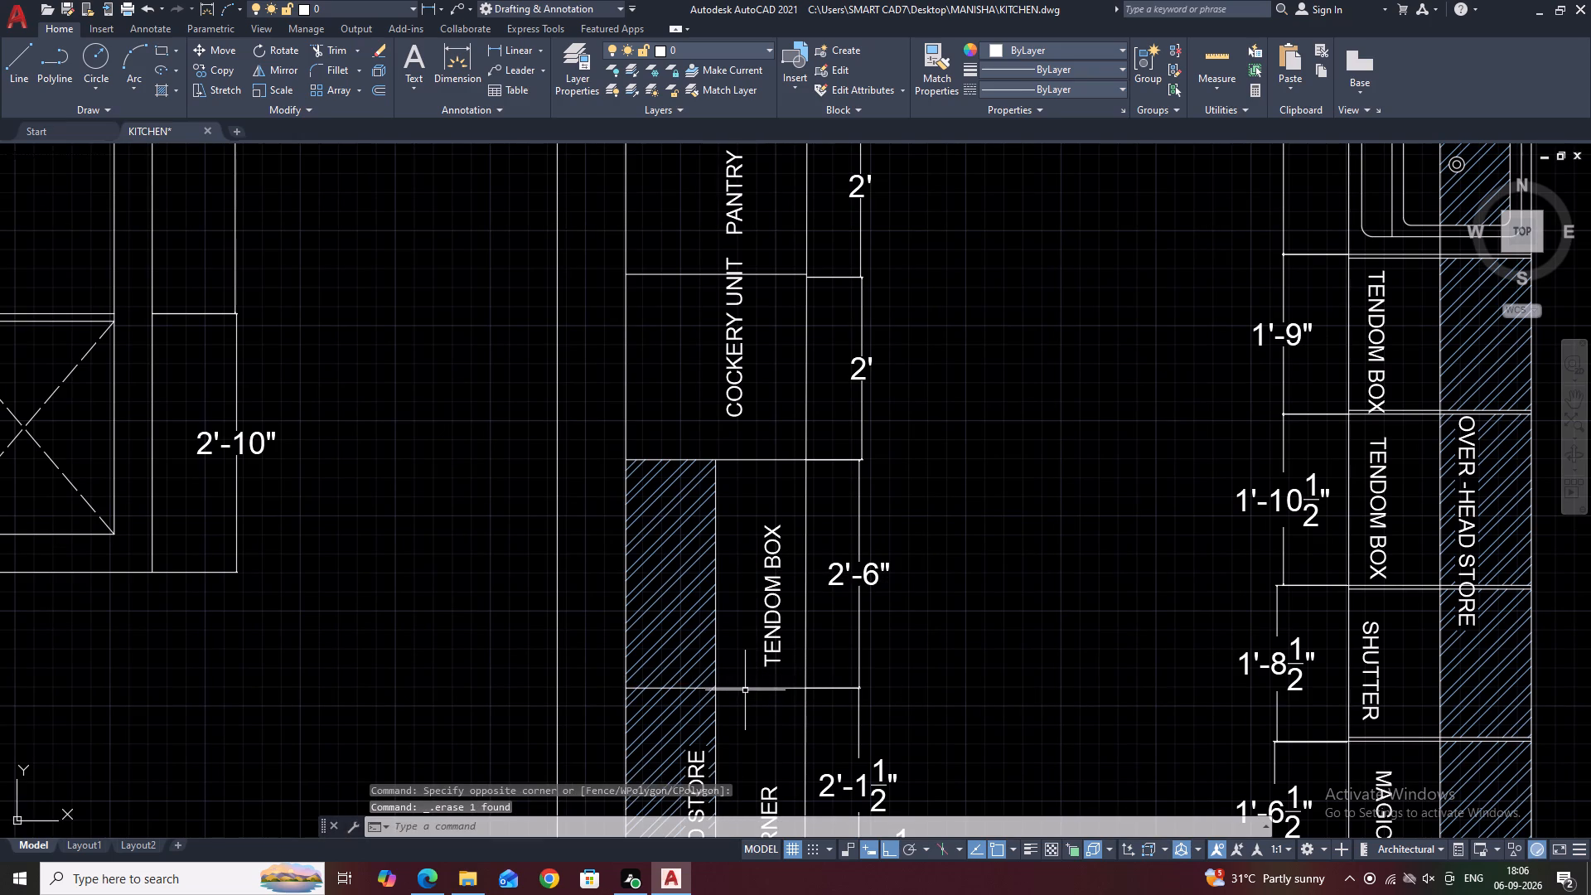
text(O 0)
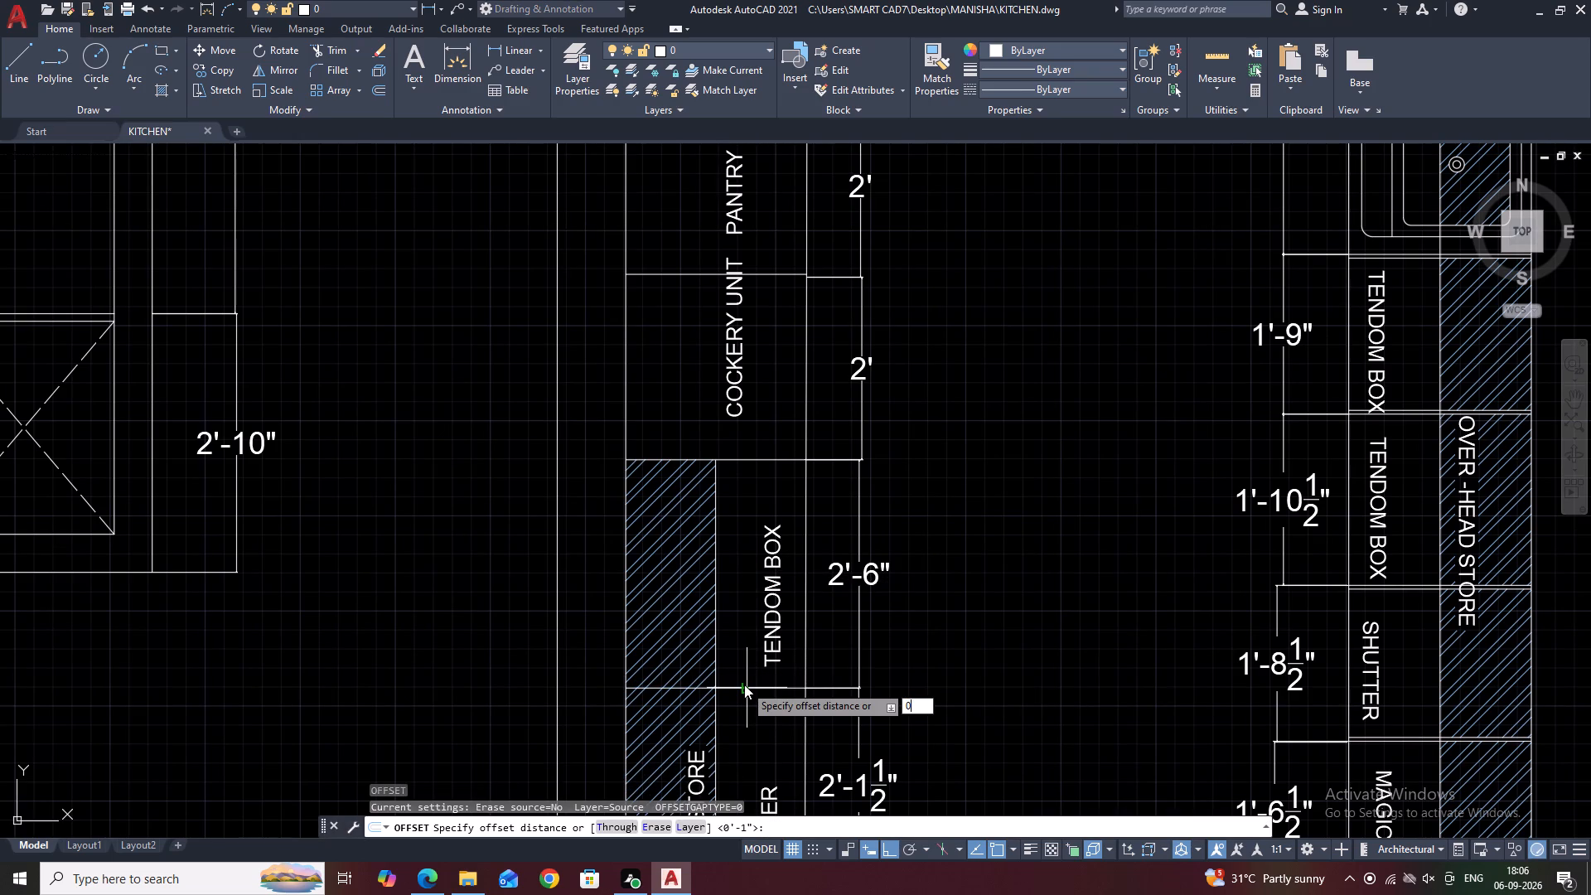
text(.5)
key(space)
click(747, 666)
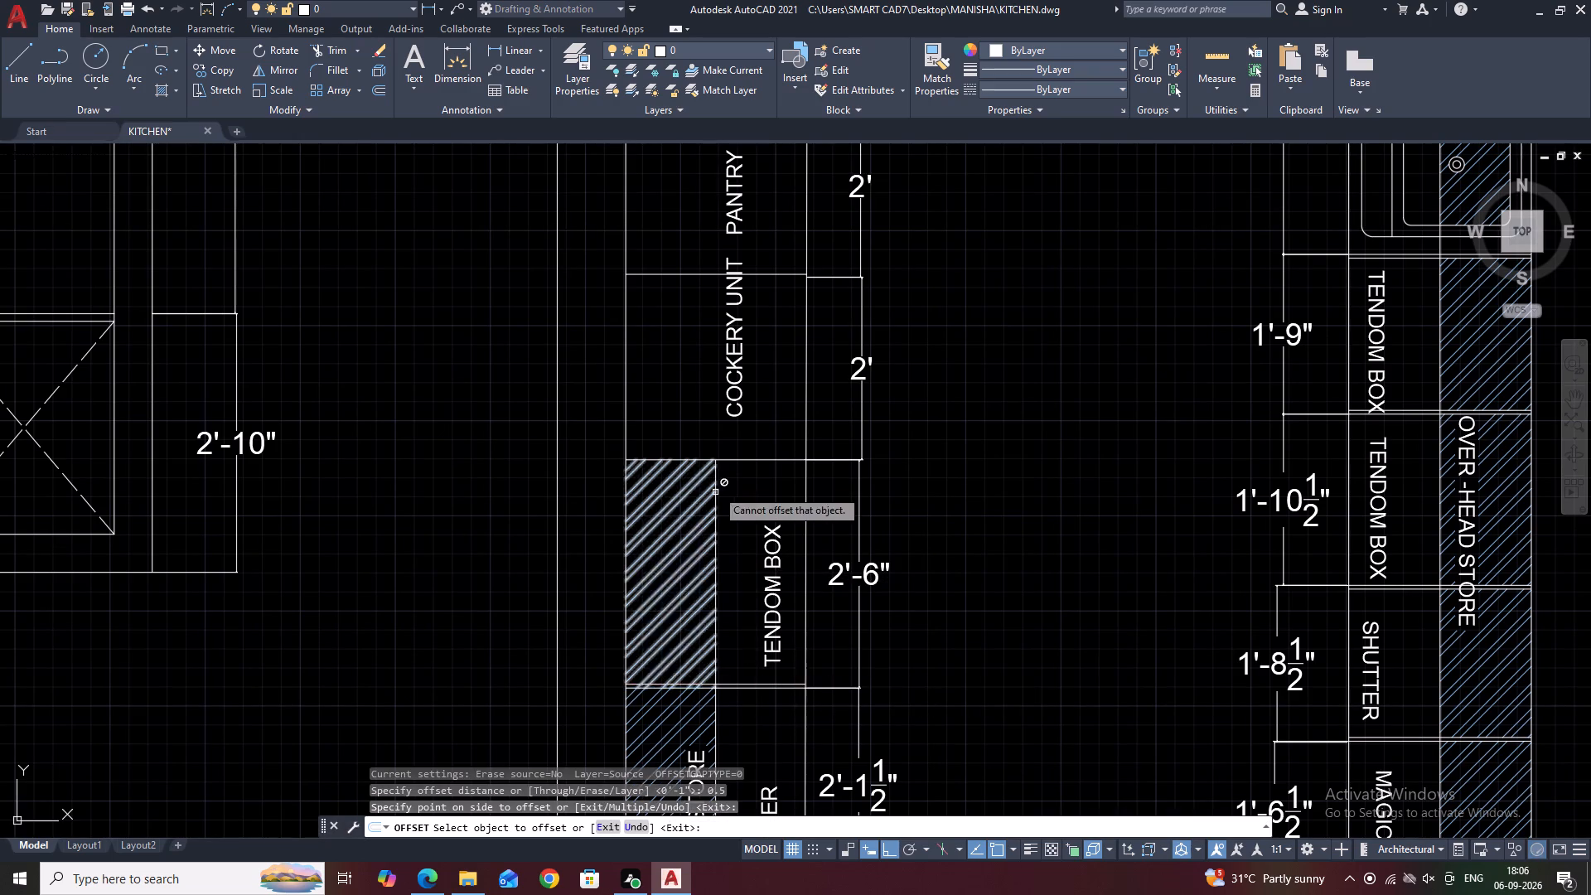
middle_drag(723, 491, 731, 573)
middle_drag(720, 508, 728, 597)
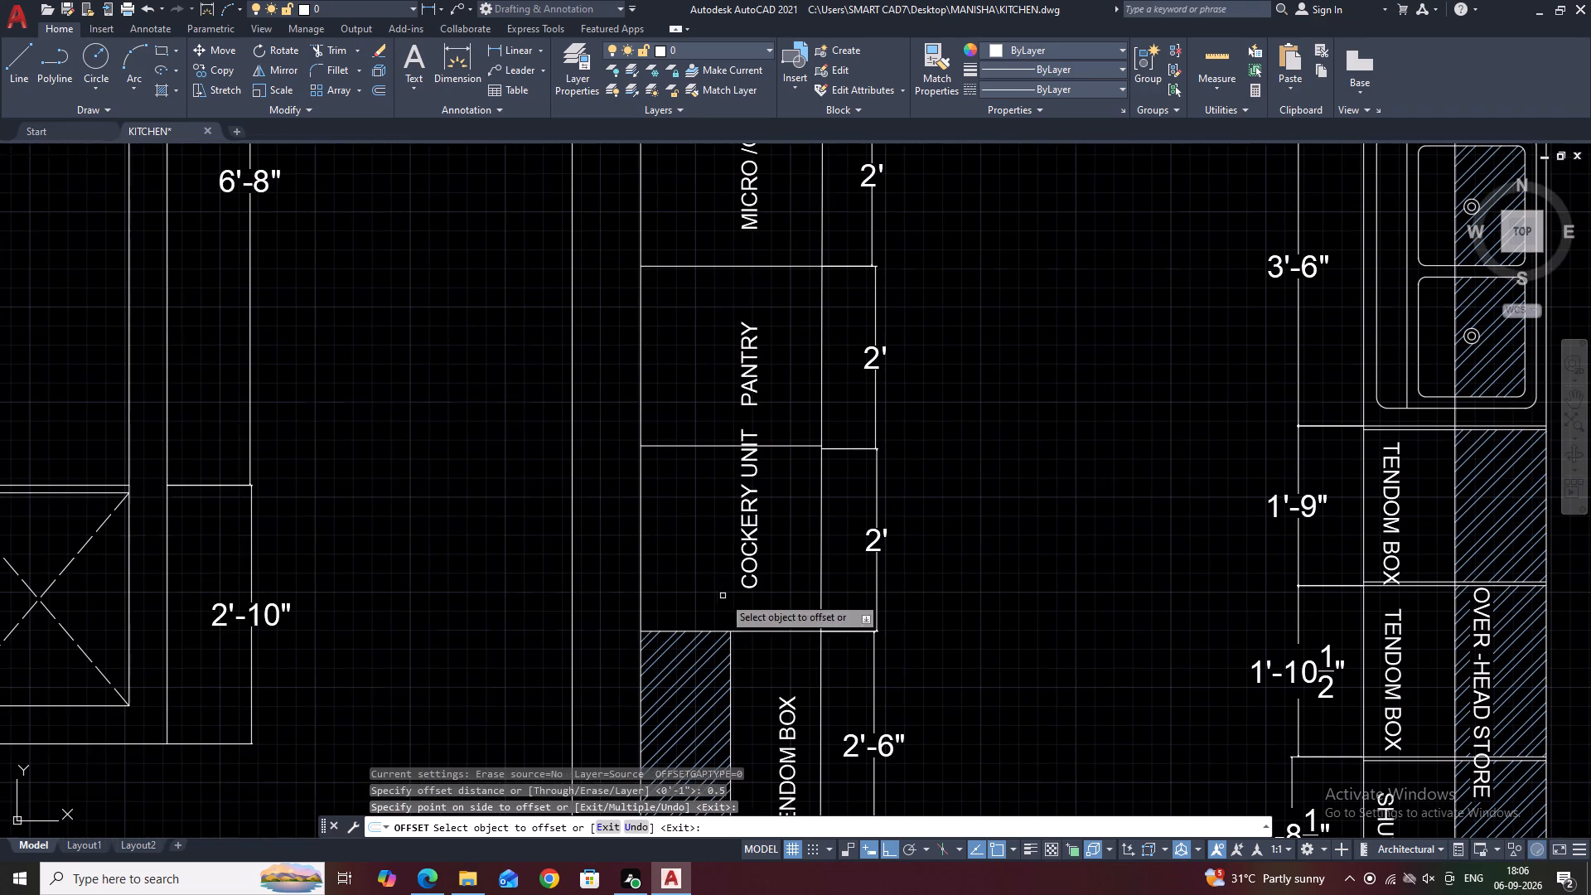
key(Escape)
Move the COCKERY UNIT label down so it sits inside its own compartment, clear of the PANTRY divider.
middle_drag(761, 593, 675, 554)
middle_drag(680, 565, 759, 634)
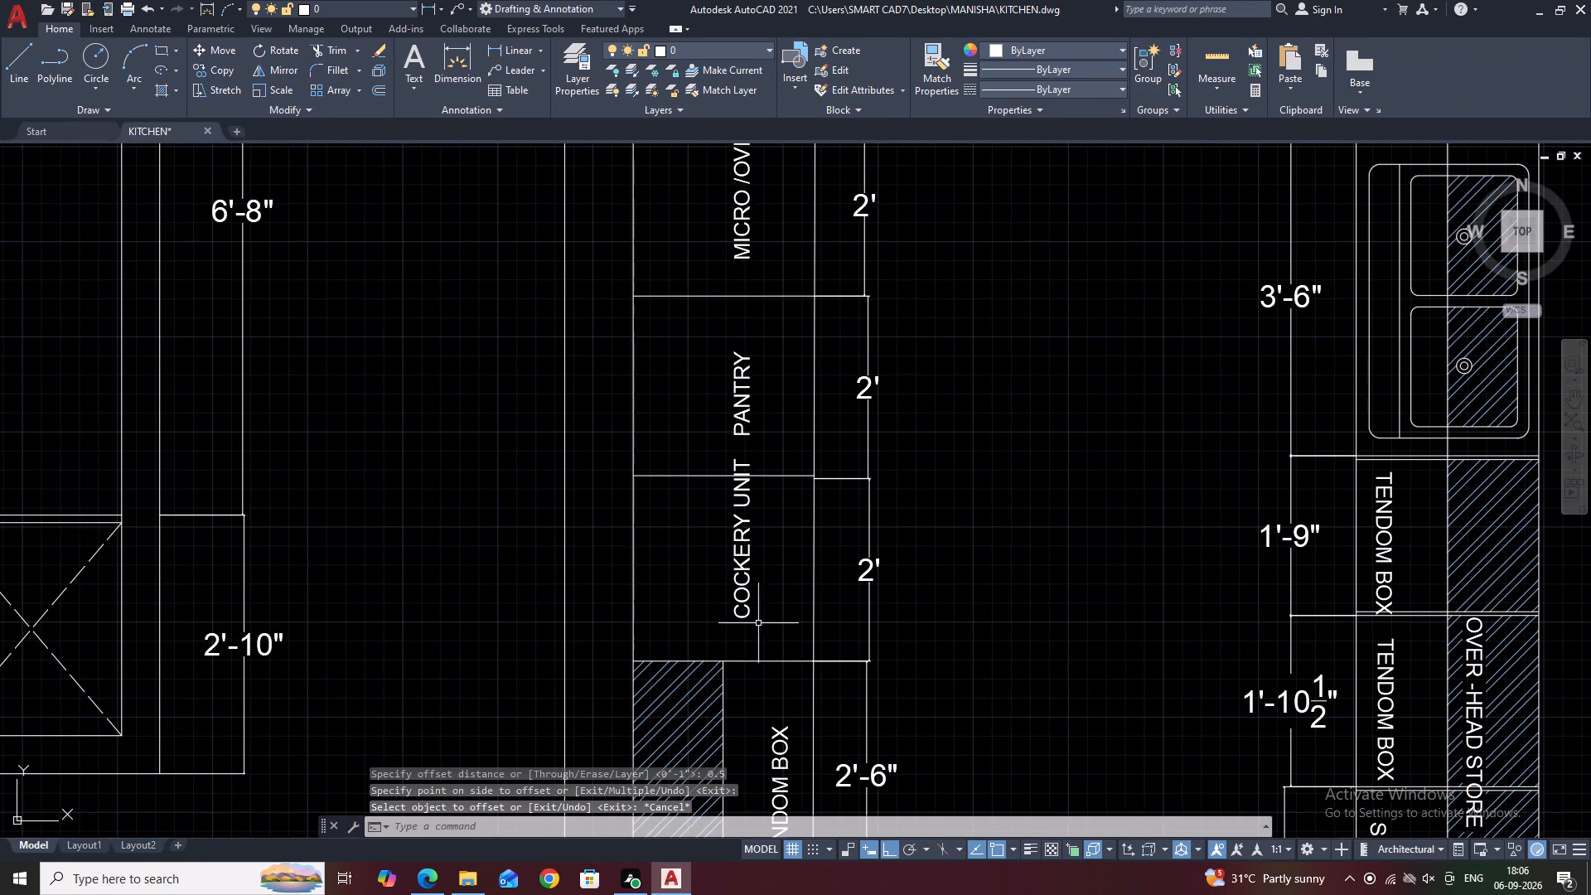
click(764, 540)
click(721, 515)
middle_click(786, 603)
key(m)
key(space)
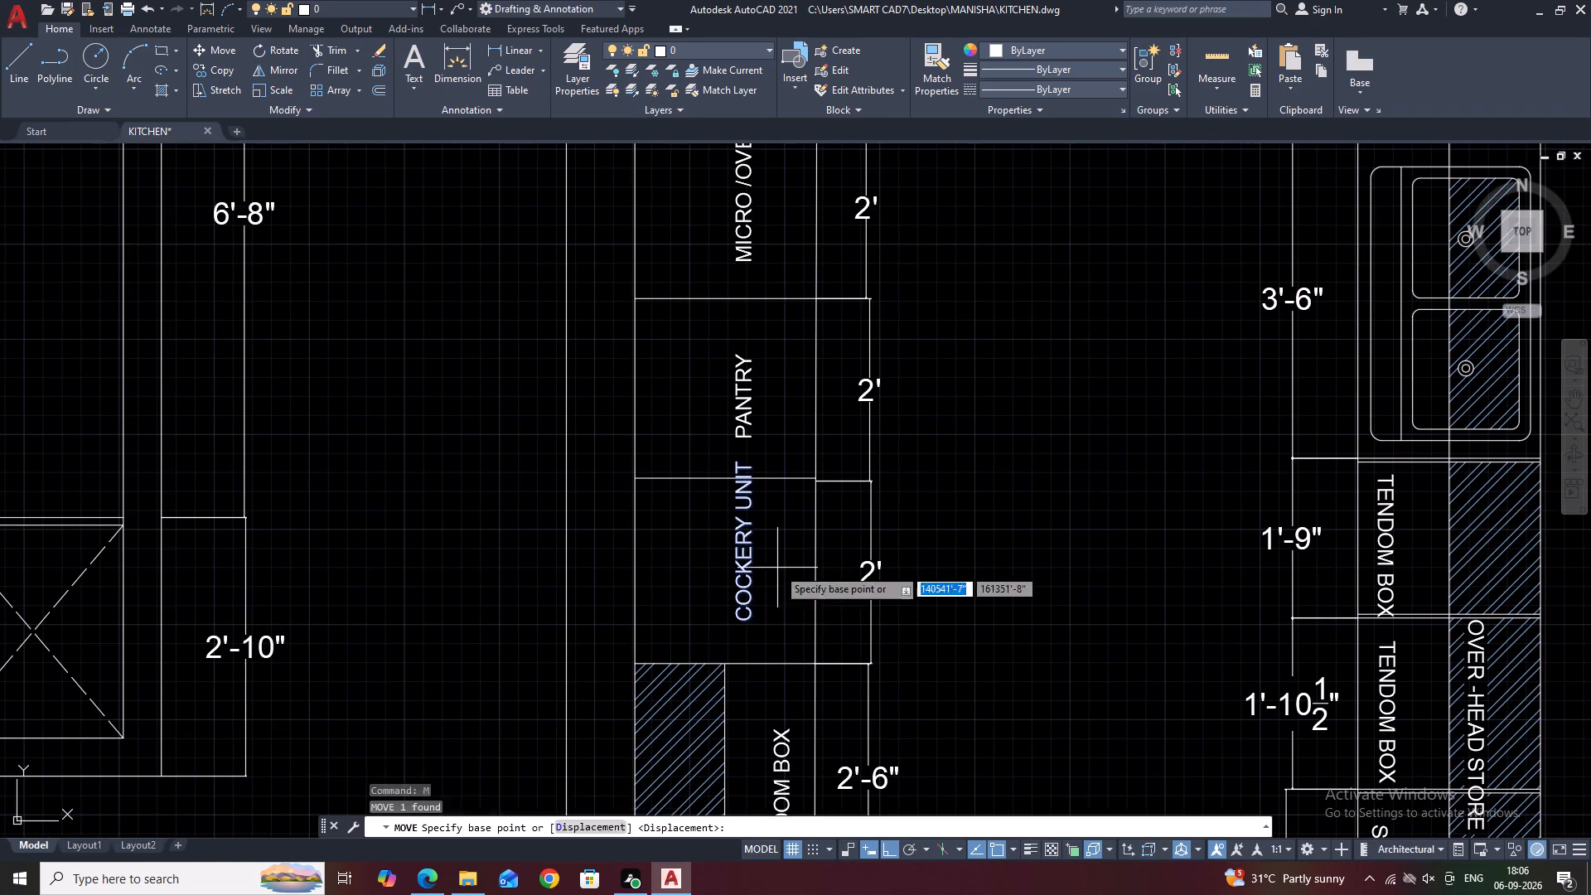
click(777, 568)
click(781, 601)
Draw a diagonal line across the COCKERY UNIT compartment from its lower wall-side corner to its upper front corner.
key(l)
key(space)
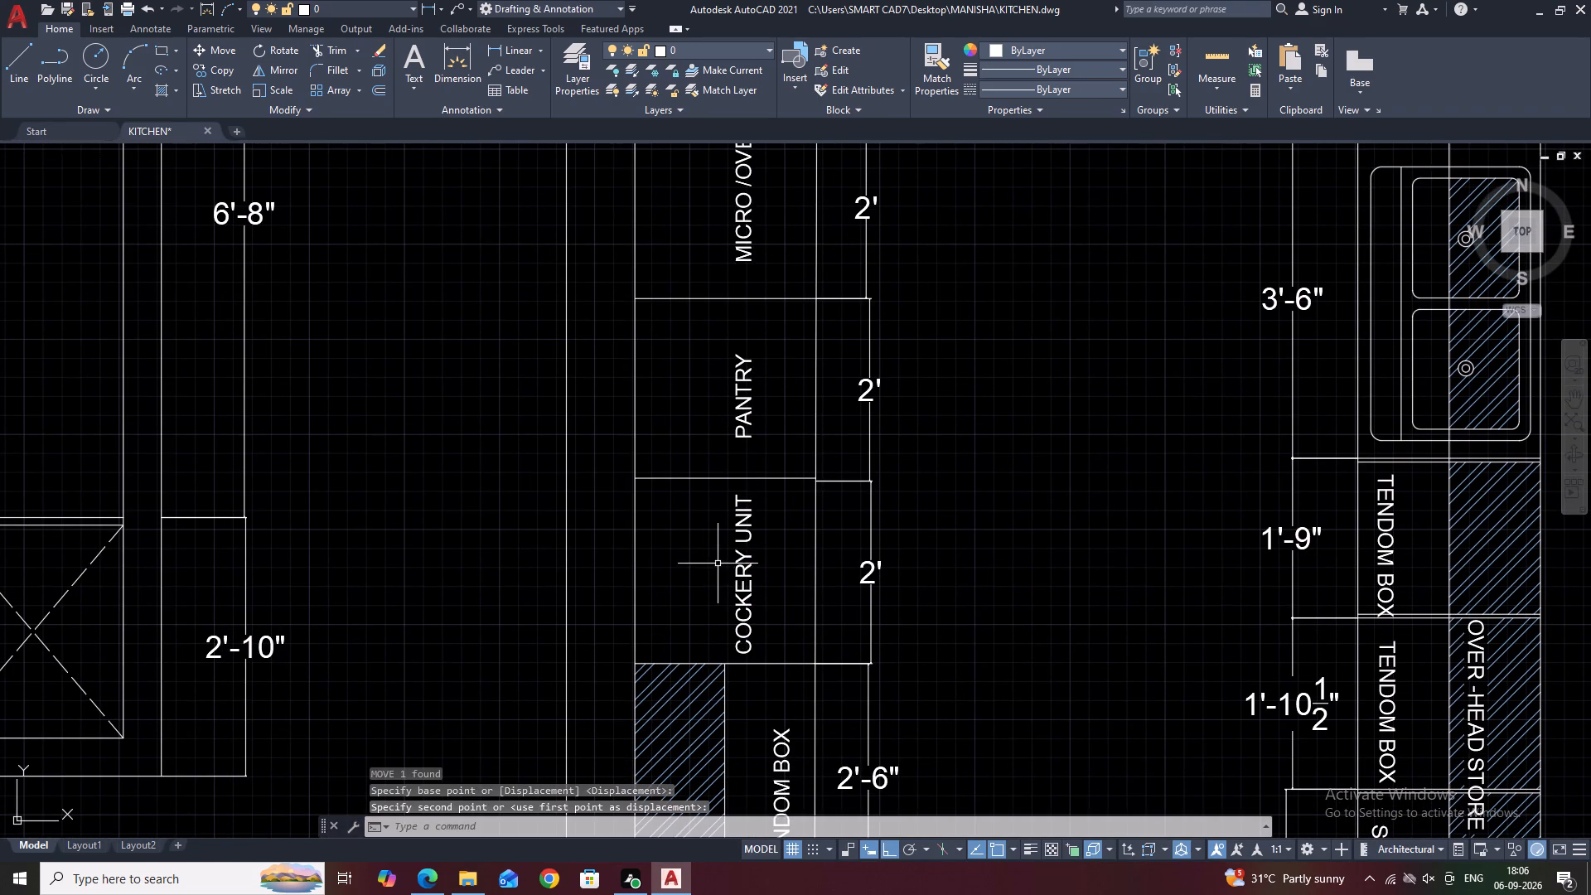
click(638, 663)
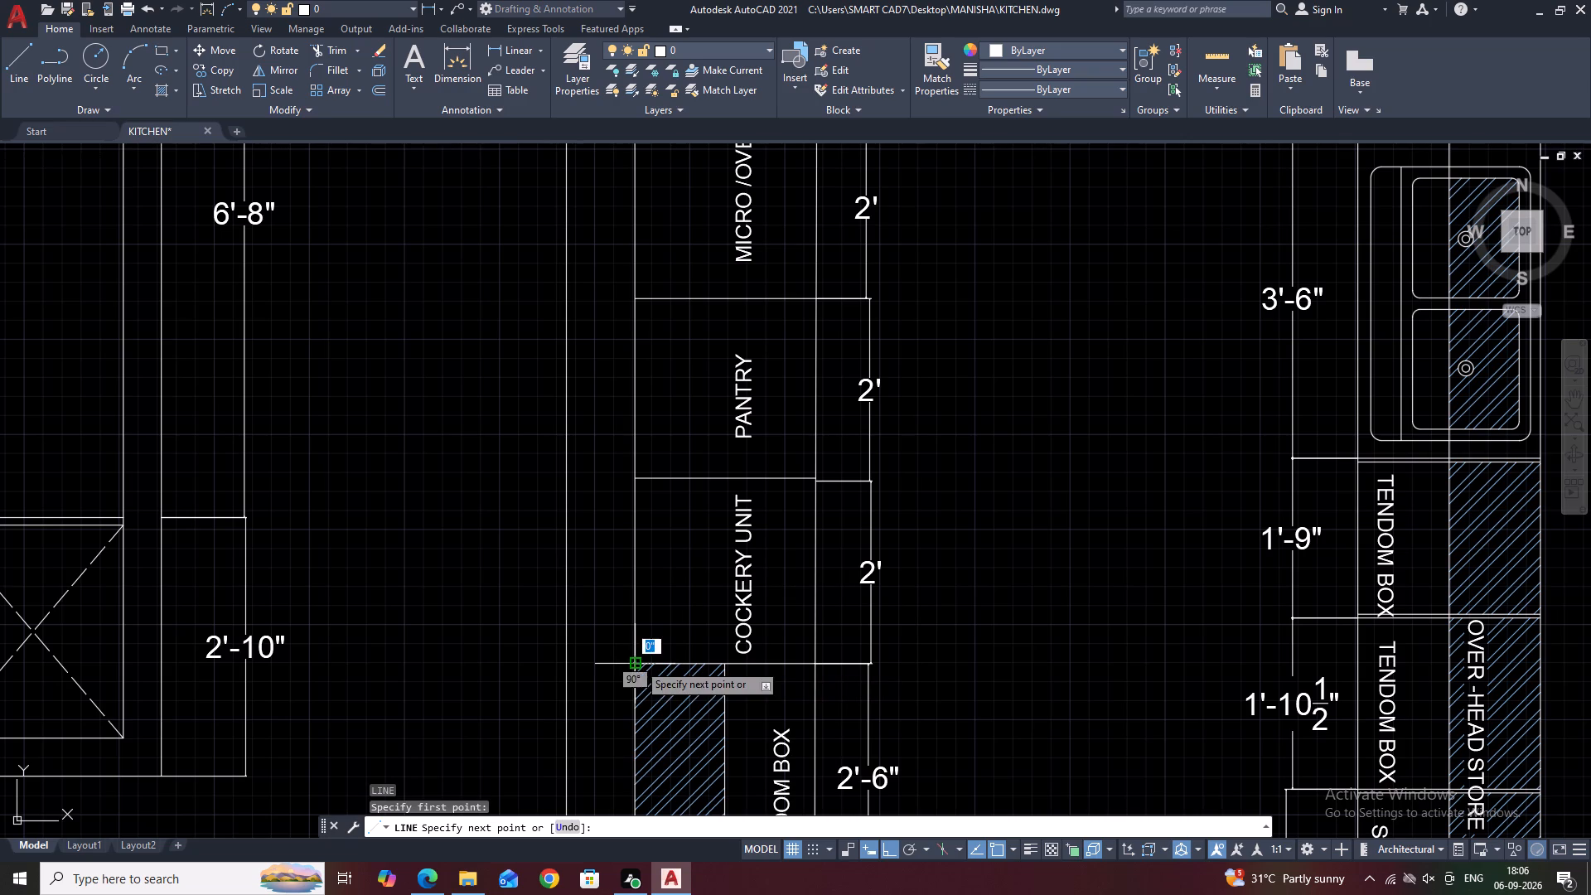
click(815, 481)
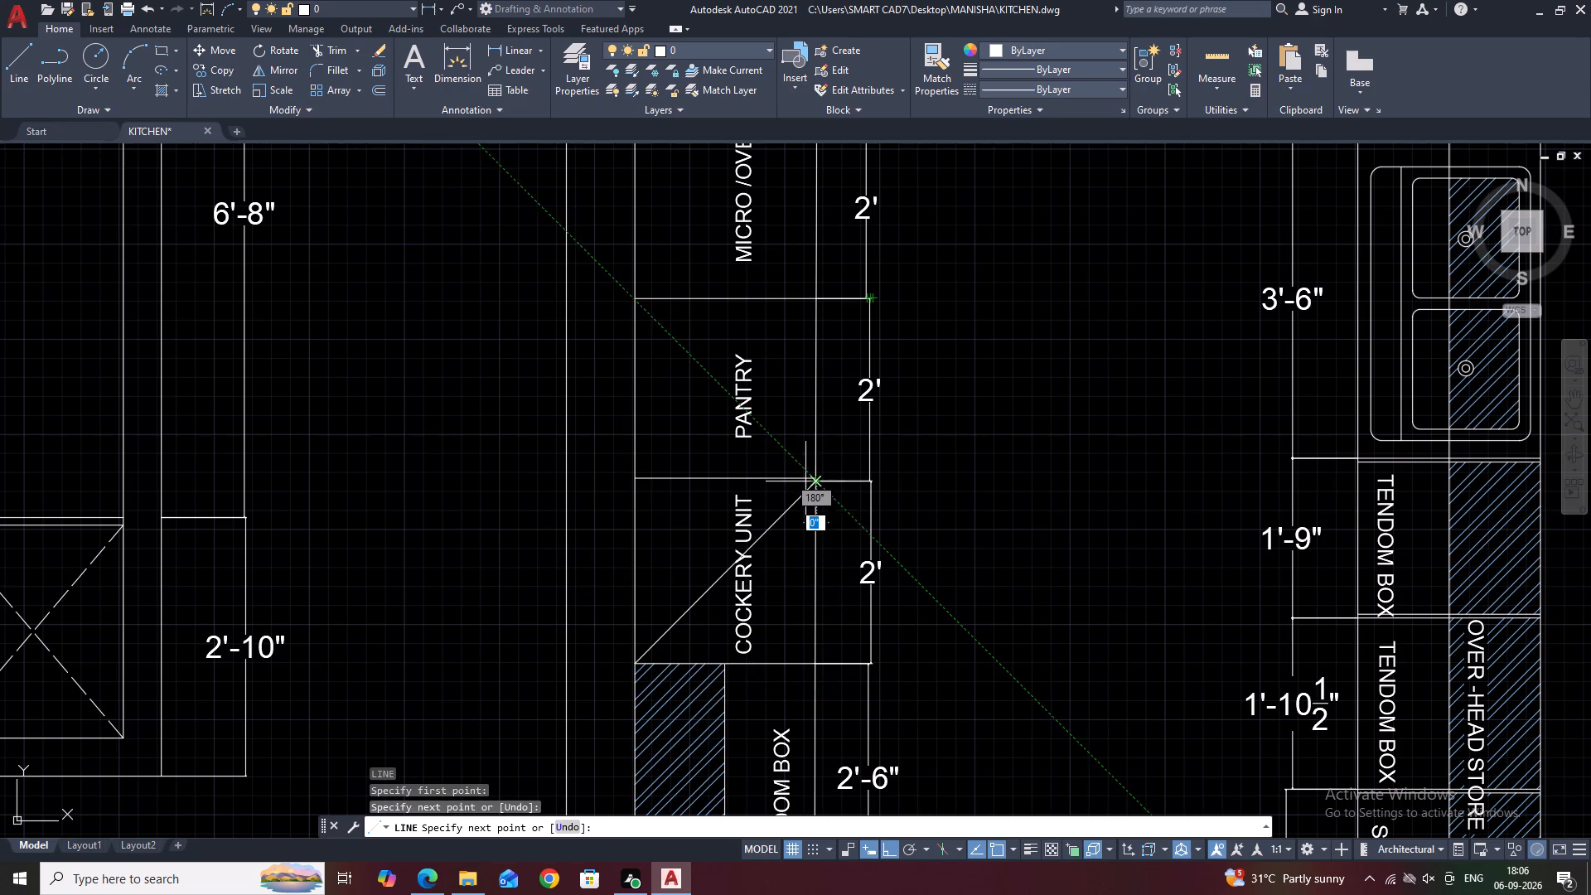
key(space)
Move the divider line between PANTRY and COCKERY UNIT slightly down to meet the upper end of the diagonal.
middle_drag(781, 452, 787, 489)
click(781, 526)
click(762, 507)
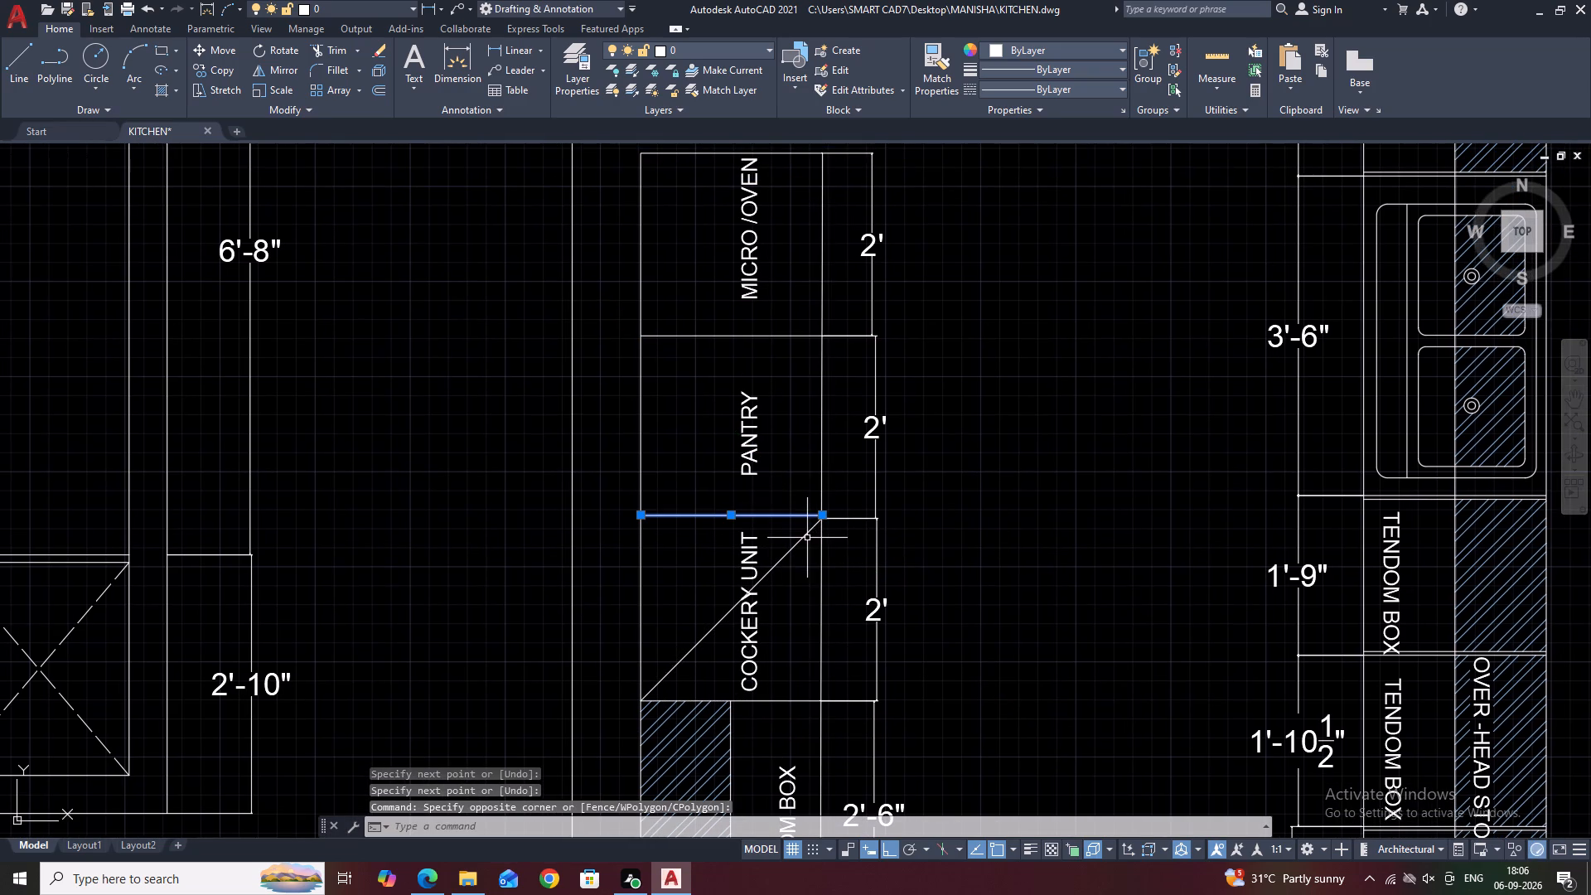
key(m)
key(space)
scroll(807, 496, up, 4)
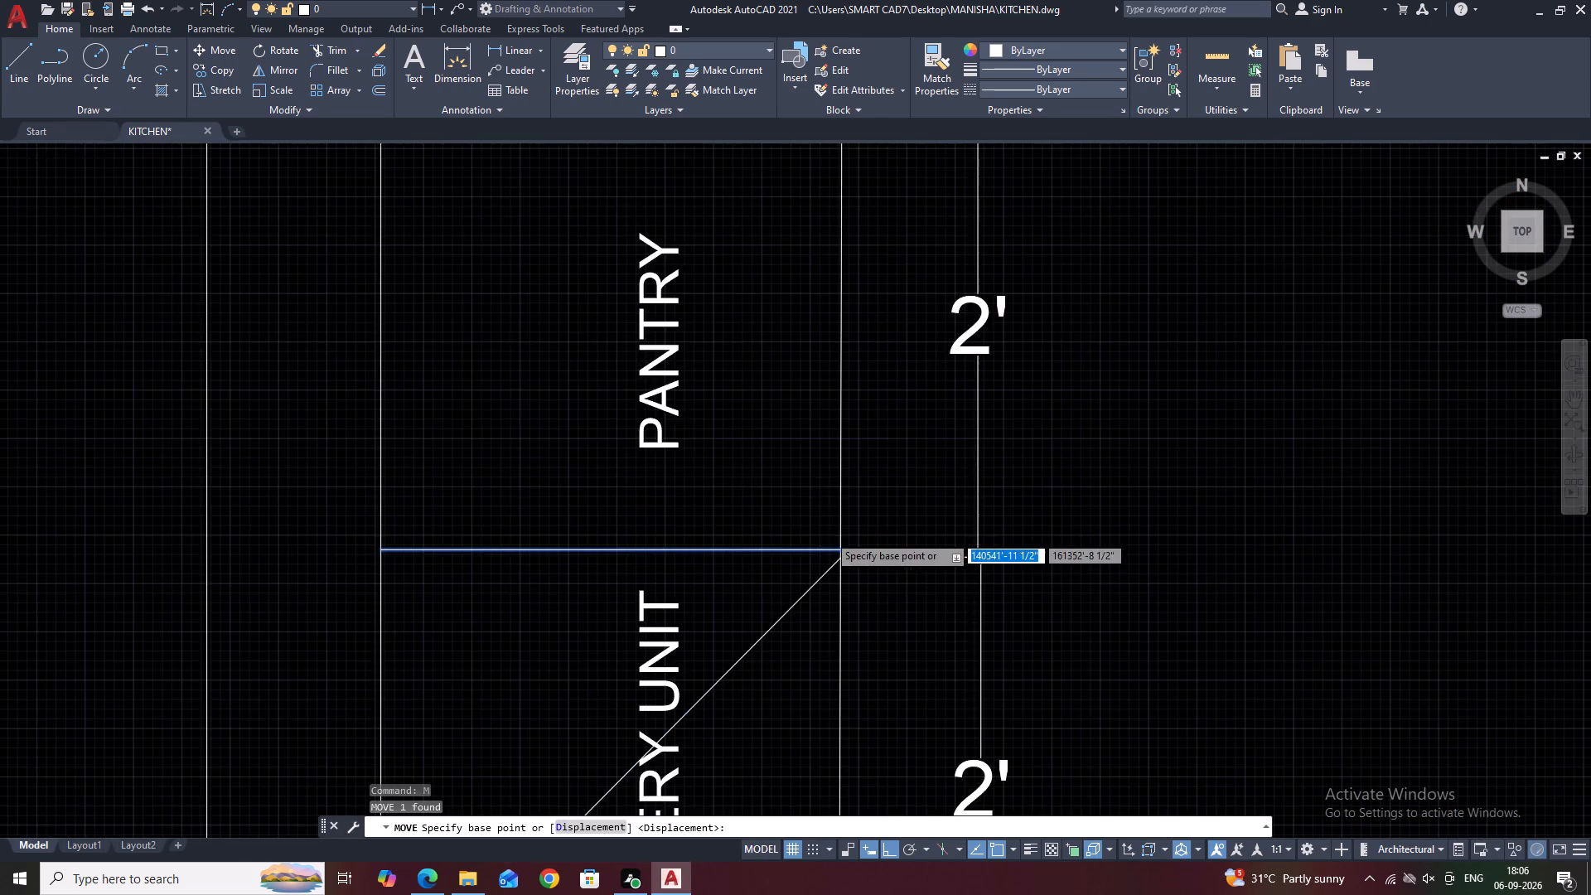
click(859, 574)
click(859, 597)
scroll(825, 507, down, 4)
middle_drag(890, 573, 906, 455)
scroll(837, 456, down, 1)
Draw the second diagonal across the COCKERY UNIT compartment from its lower front corner to its upper wall-side corner.
key(l)
key(space)
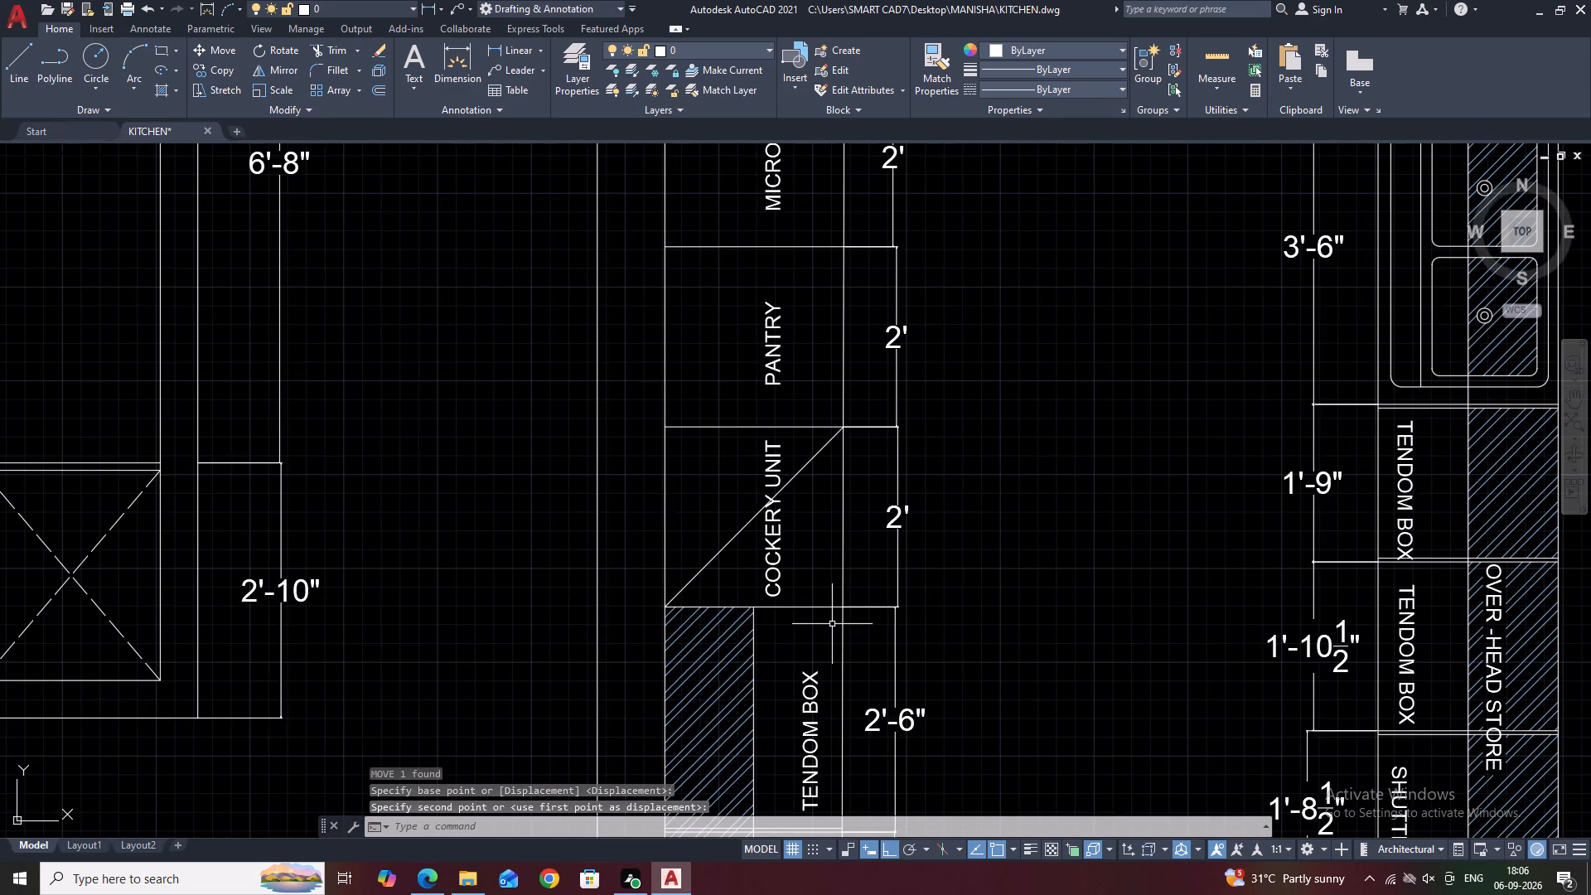
click(847, 606)
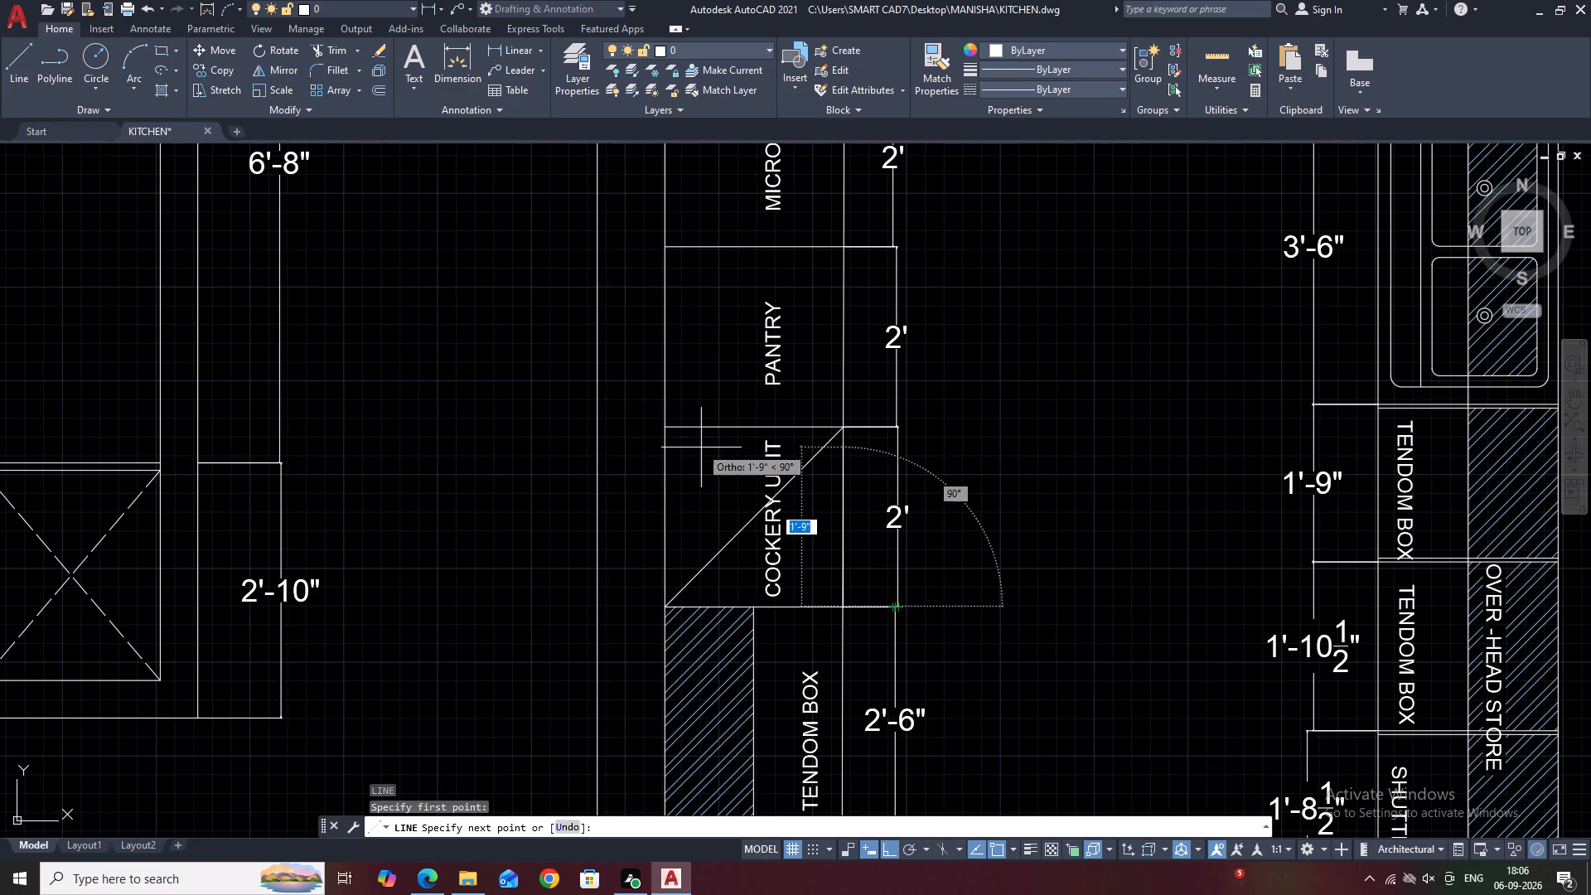
click(670, 432)
middle_drag(685, 399, 762, 539)
key(space)
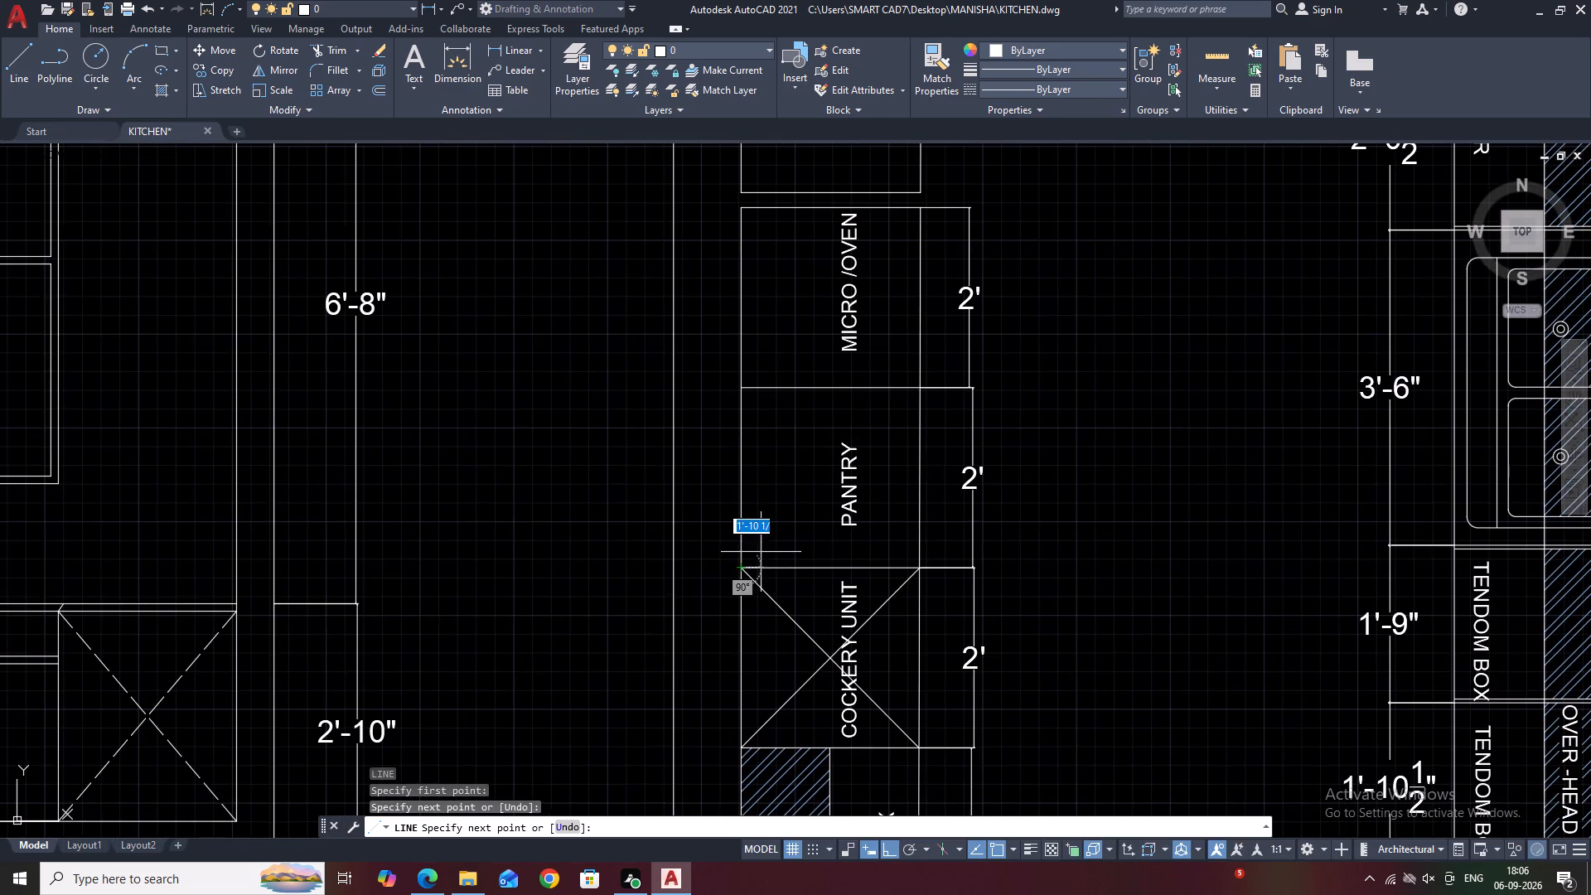
Draw two crossing diagonal lines between opposite corners of the PANTRY compartment.
key(space)
click(921, 394)
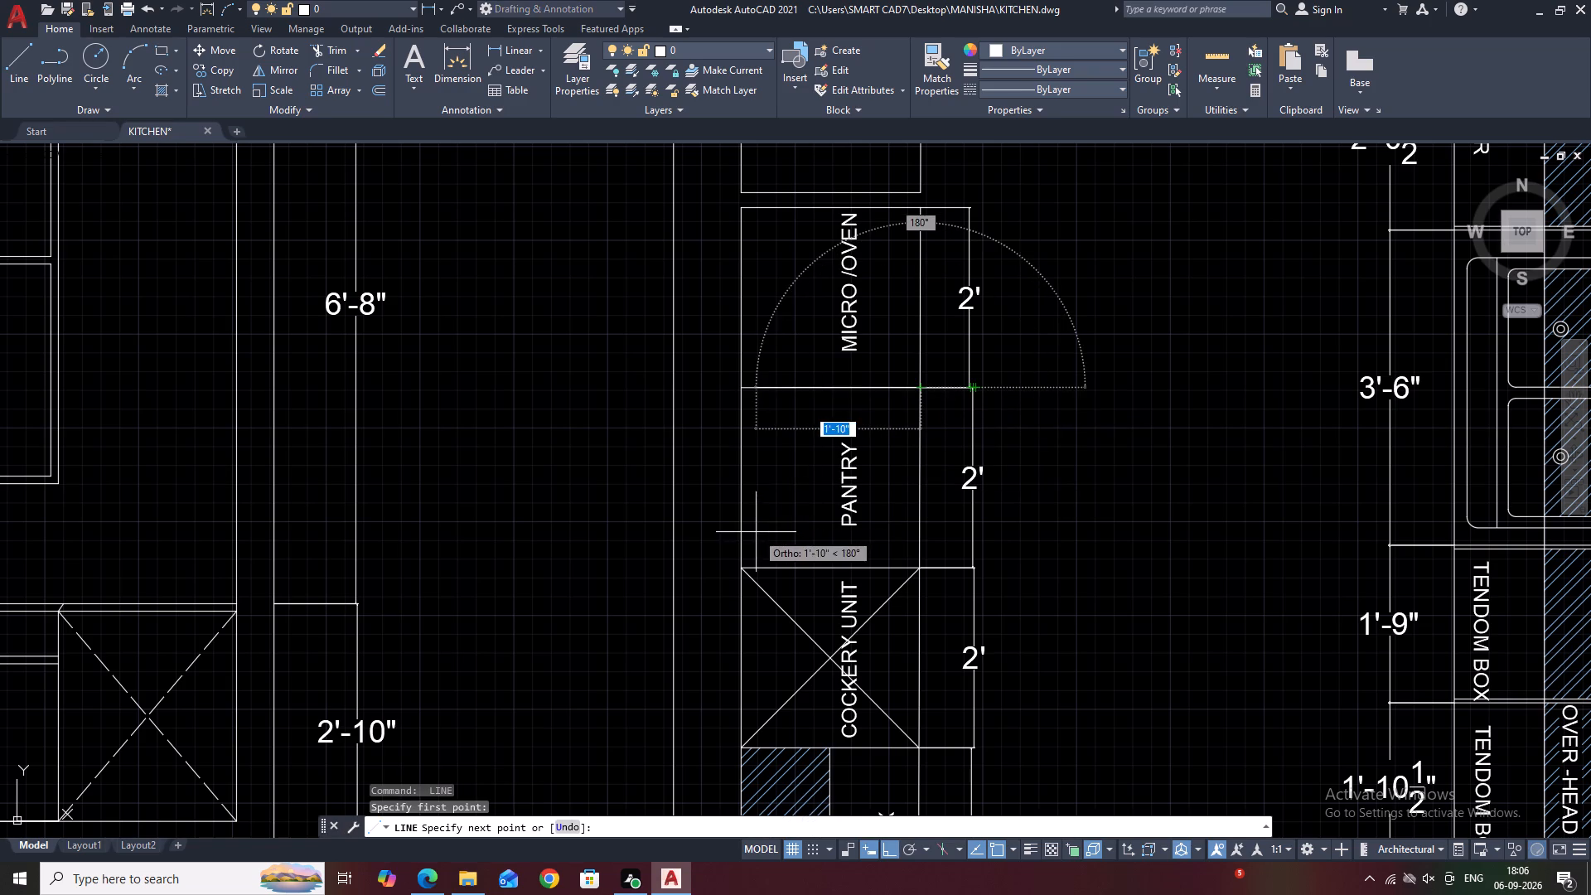
click(737, 569)
key(space)
key(space)
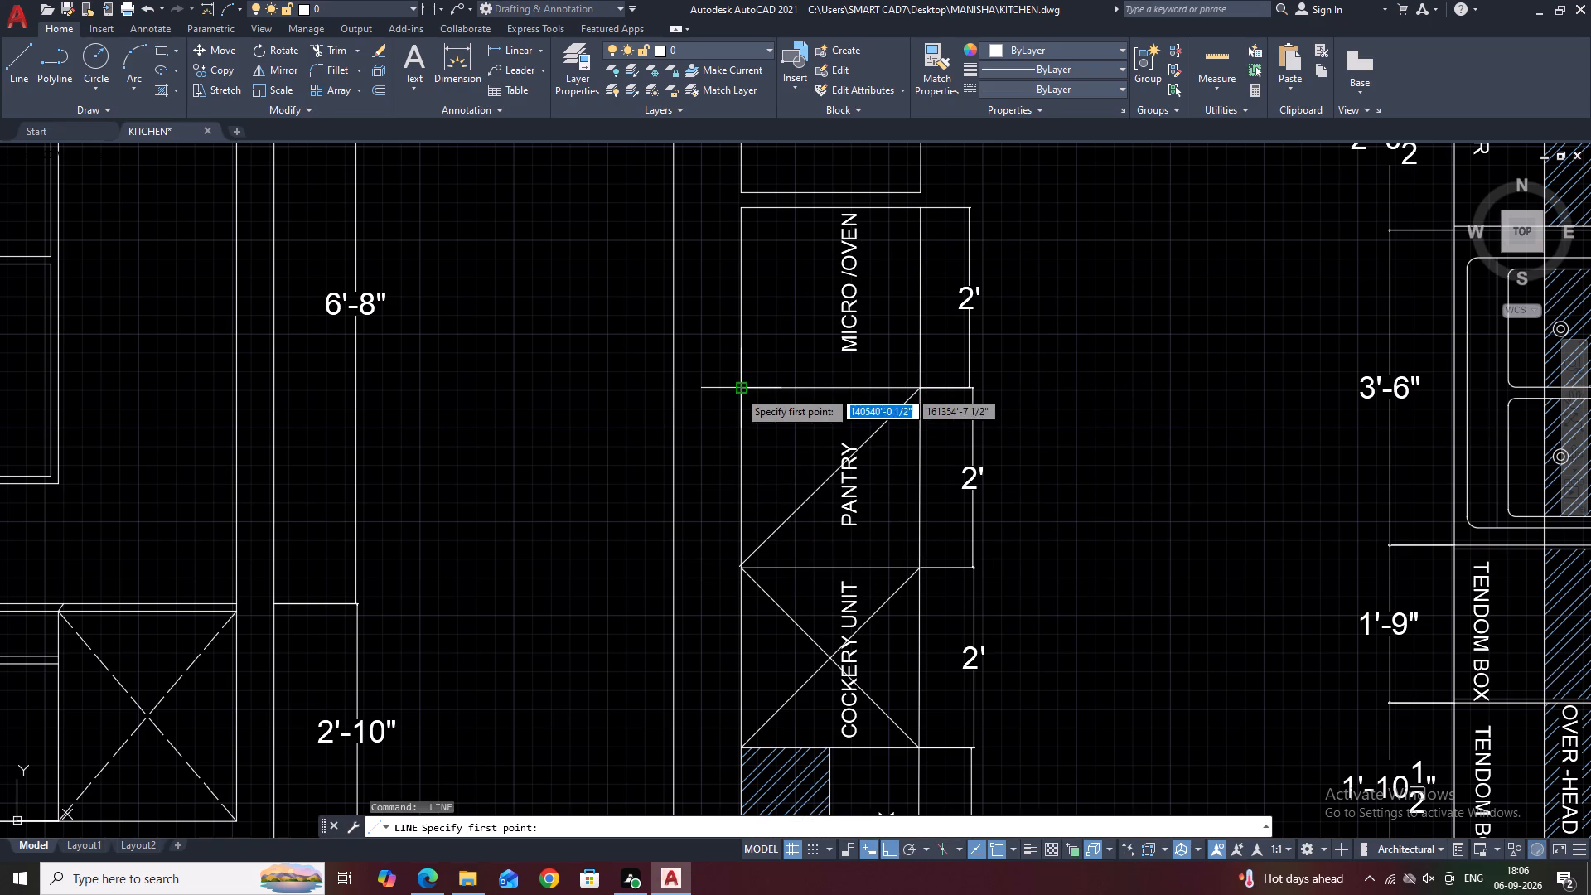
click(737, 390)
click(917, 570)
key(space)
Draw two crossing diagonal lines between opposite corners of the MICRO/OVEN compartment.
middle_drag(851, 423, 809, 567)
scroll(848, 452, down, 1)
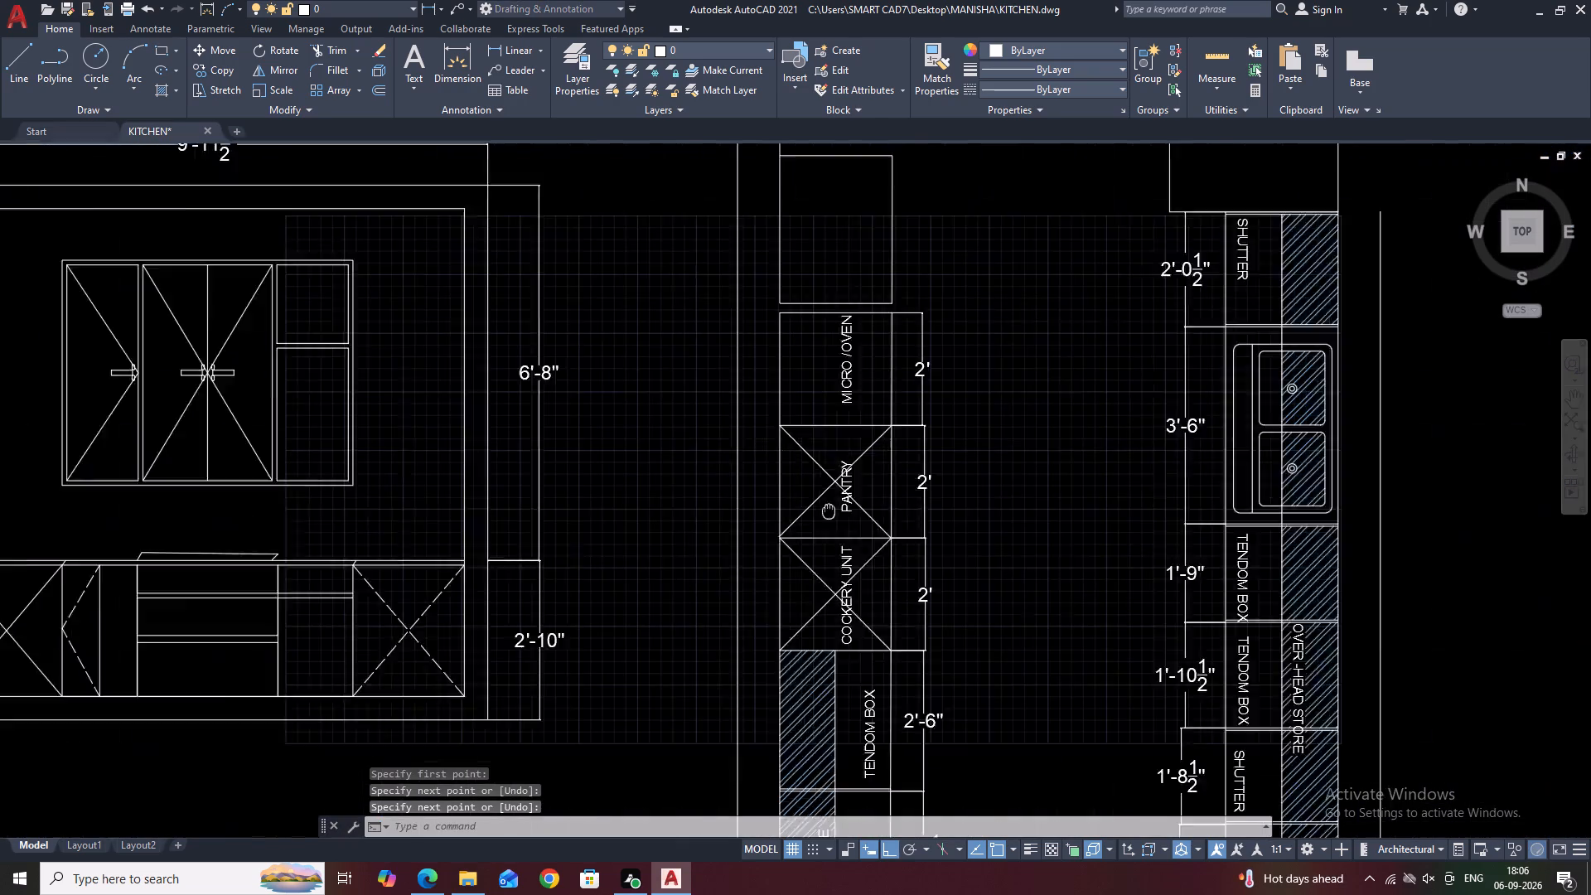
middle_drag(809, 567, 794, 597)
key(space)
click(835, 458)
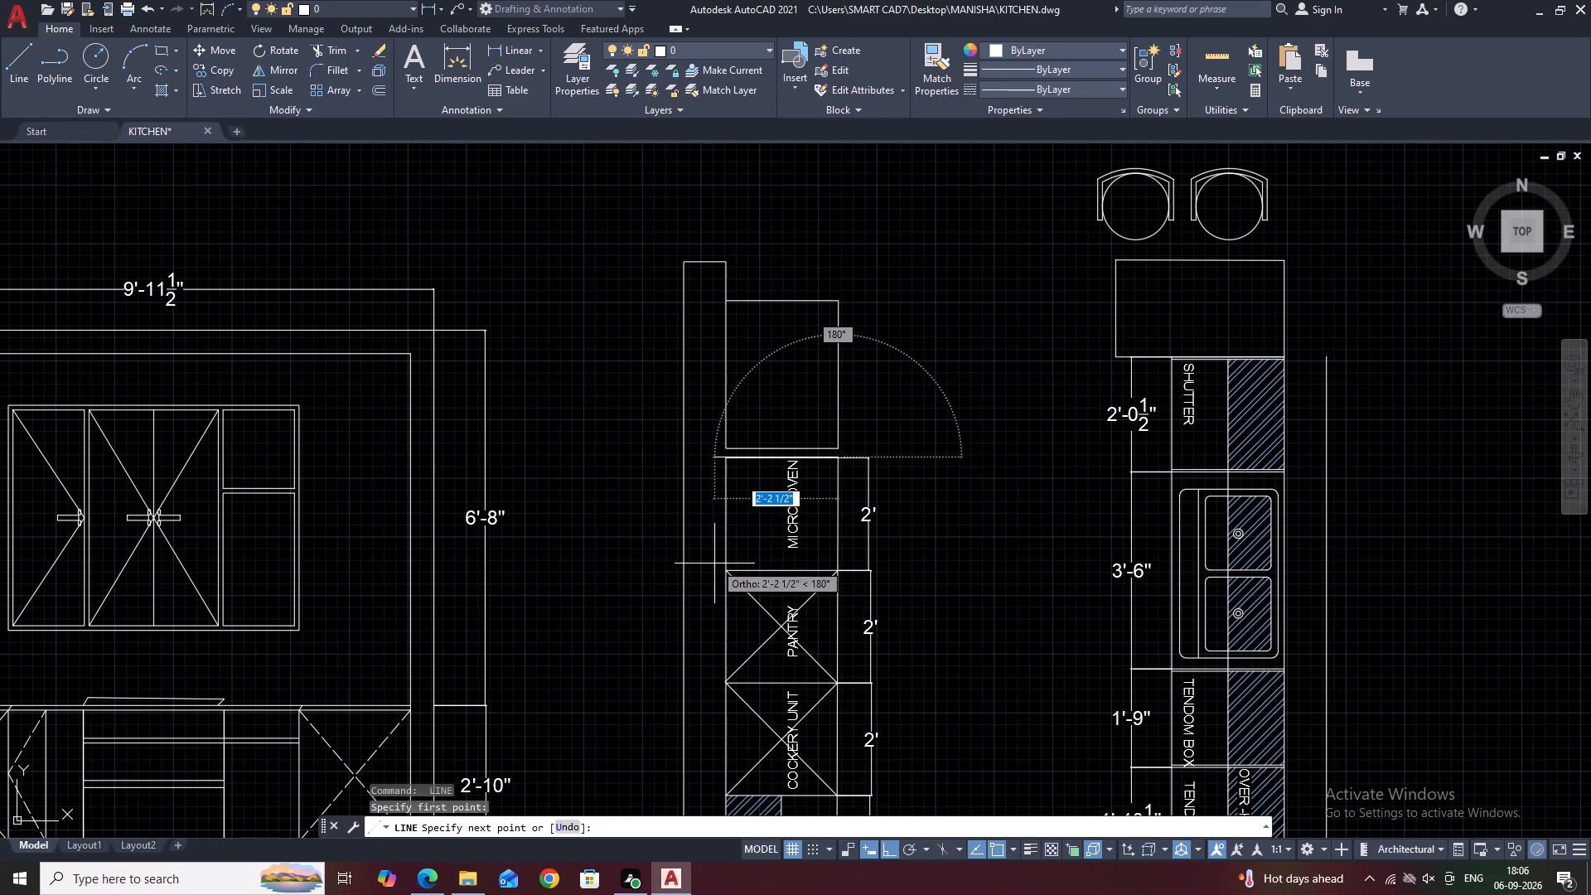
click(729, 568)
key(space)
key(space)
click(728, 461)
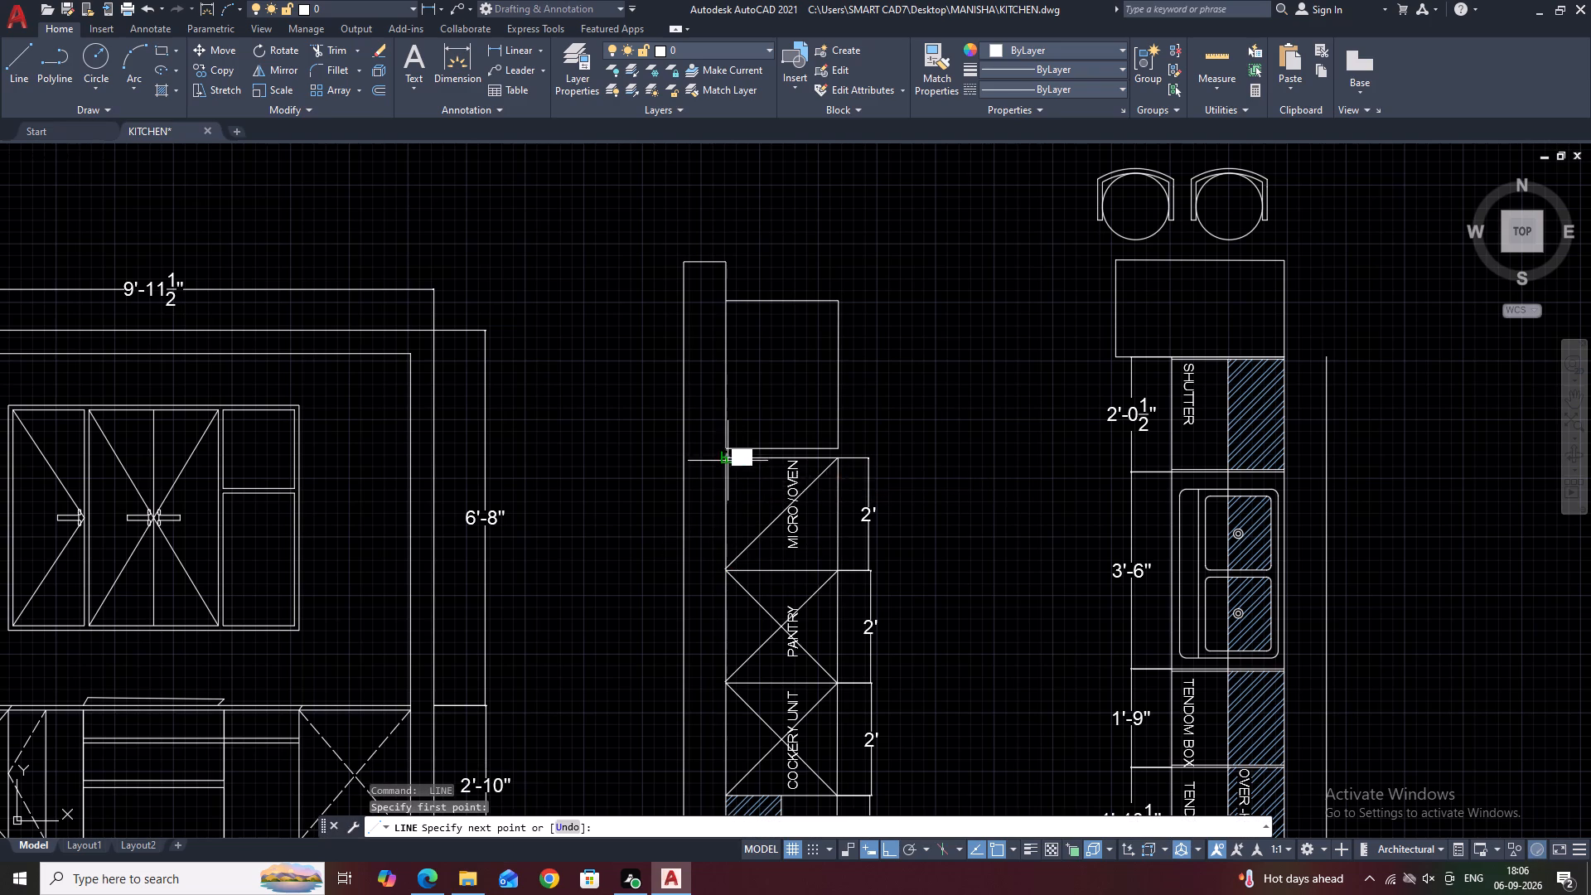
click(838, 567)
key(space)
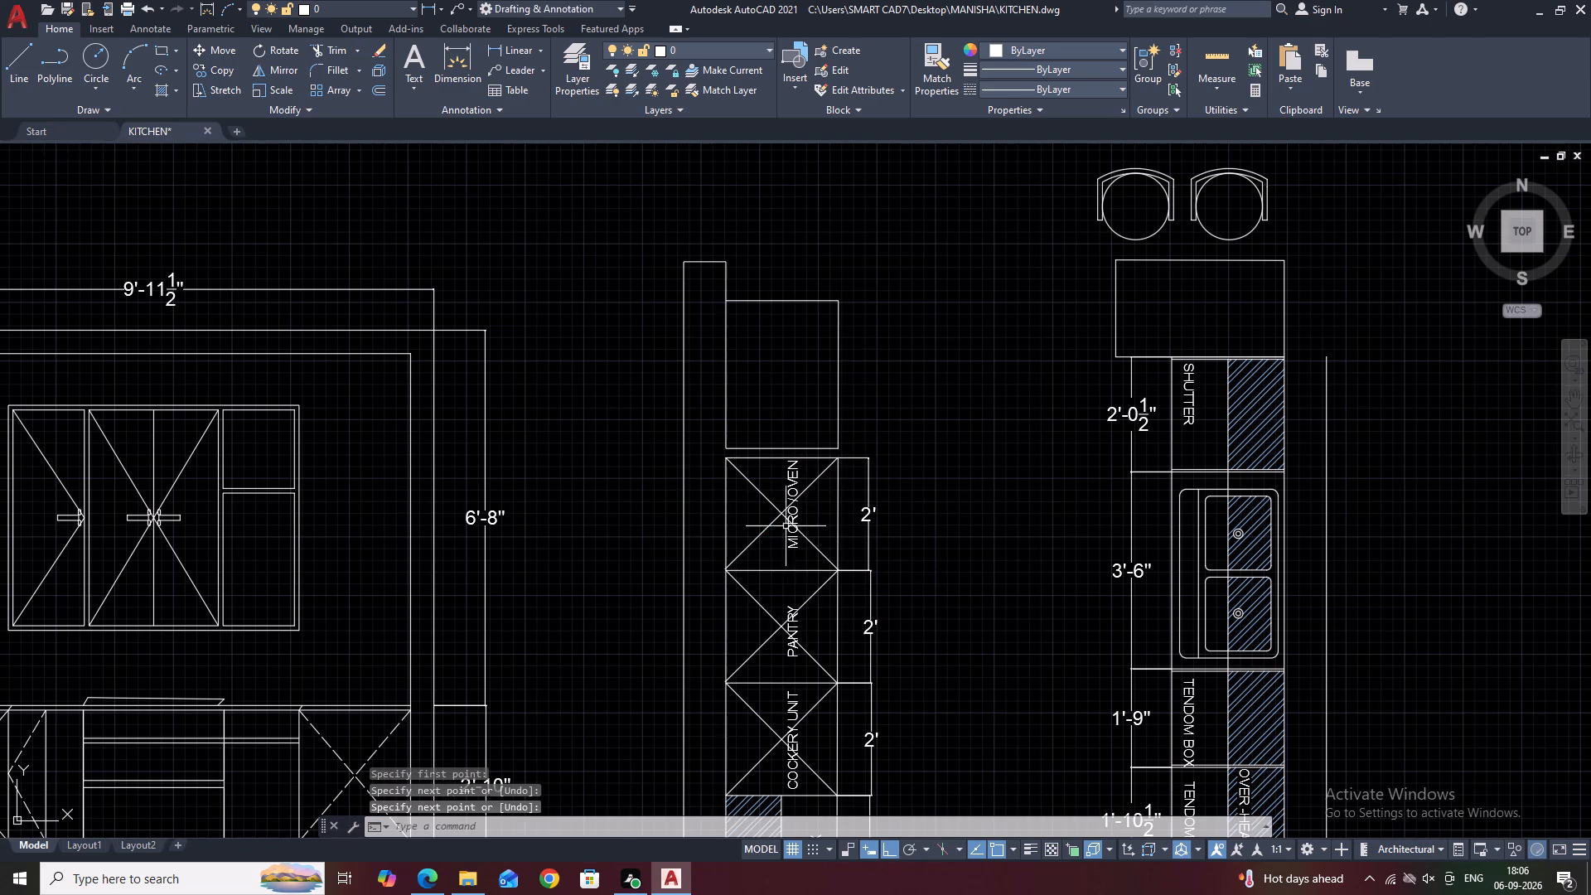
Move the MICRO/OVEN label sideways and down to centre it on the compartment's crossing diagonals.
scroll(840, 450, up, 2)
middle_drag(747, 510, 961, 356)
click(948, 369)
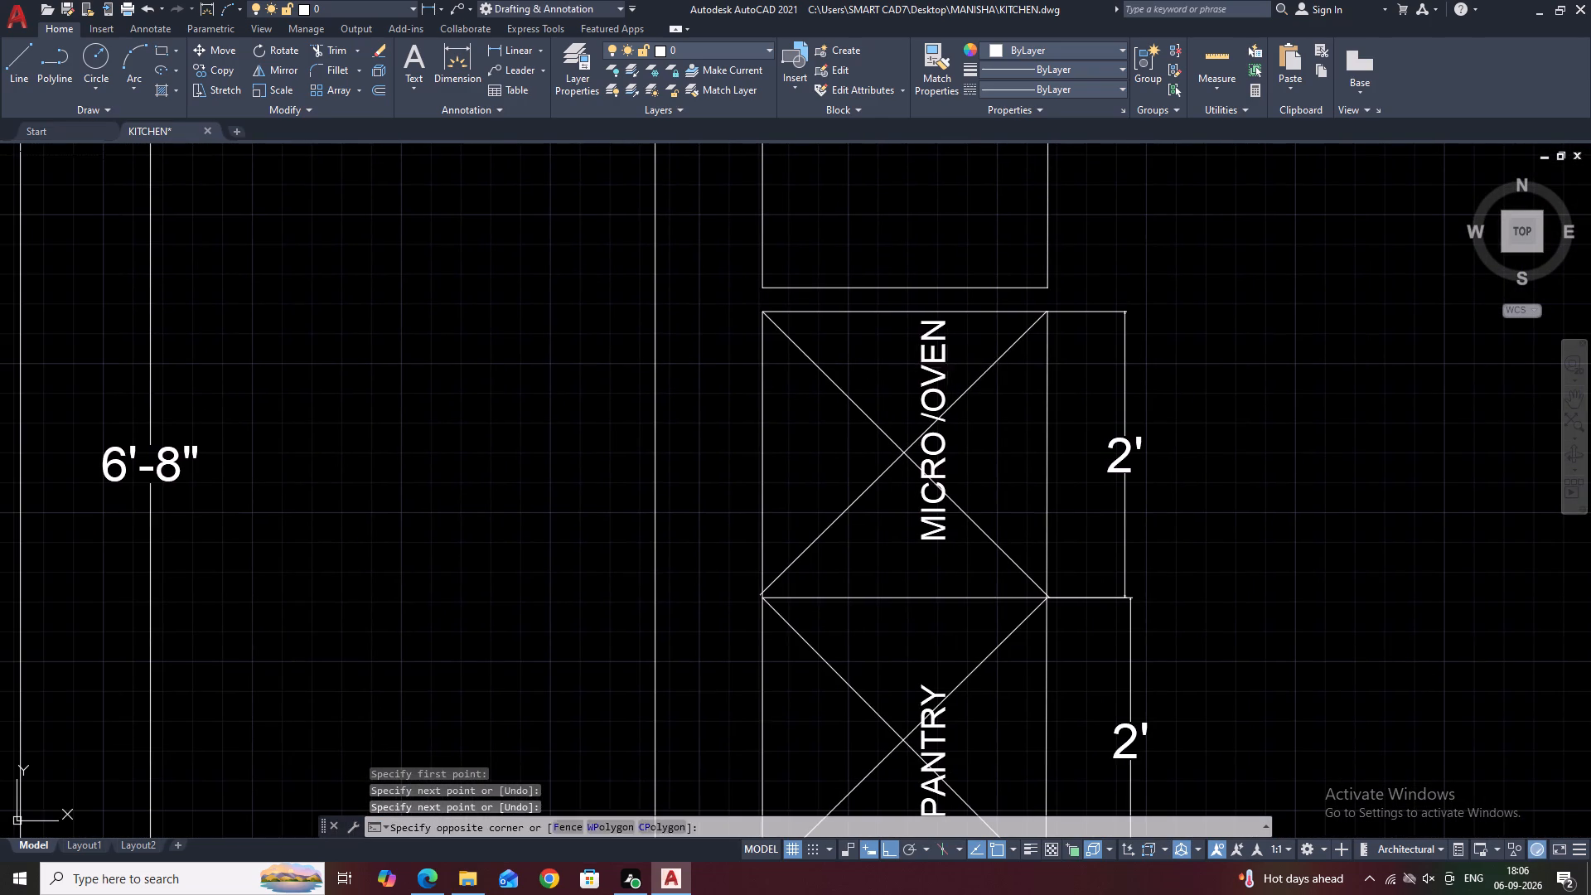
click(908, 344)
key(m)
key(space)
click(954, 395)
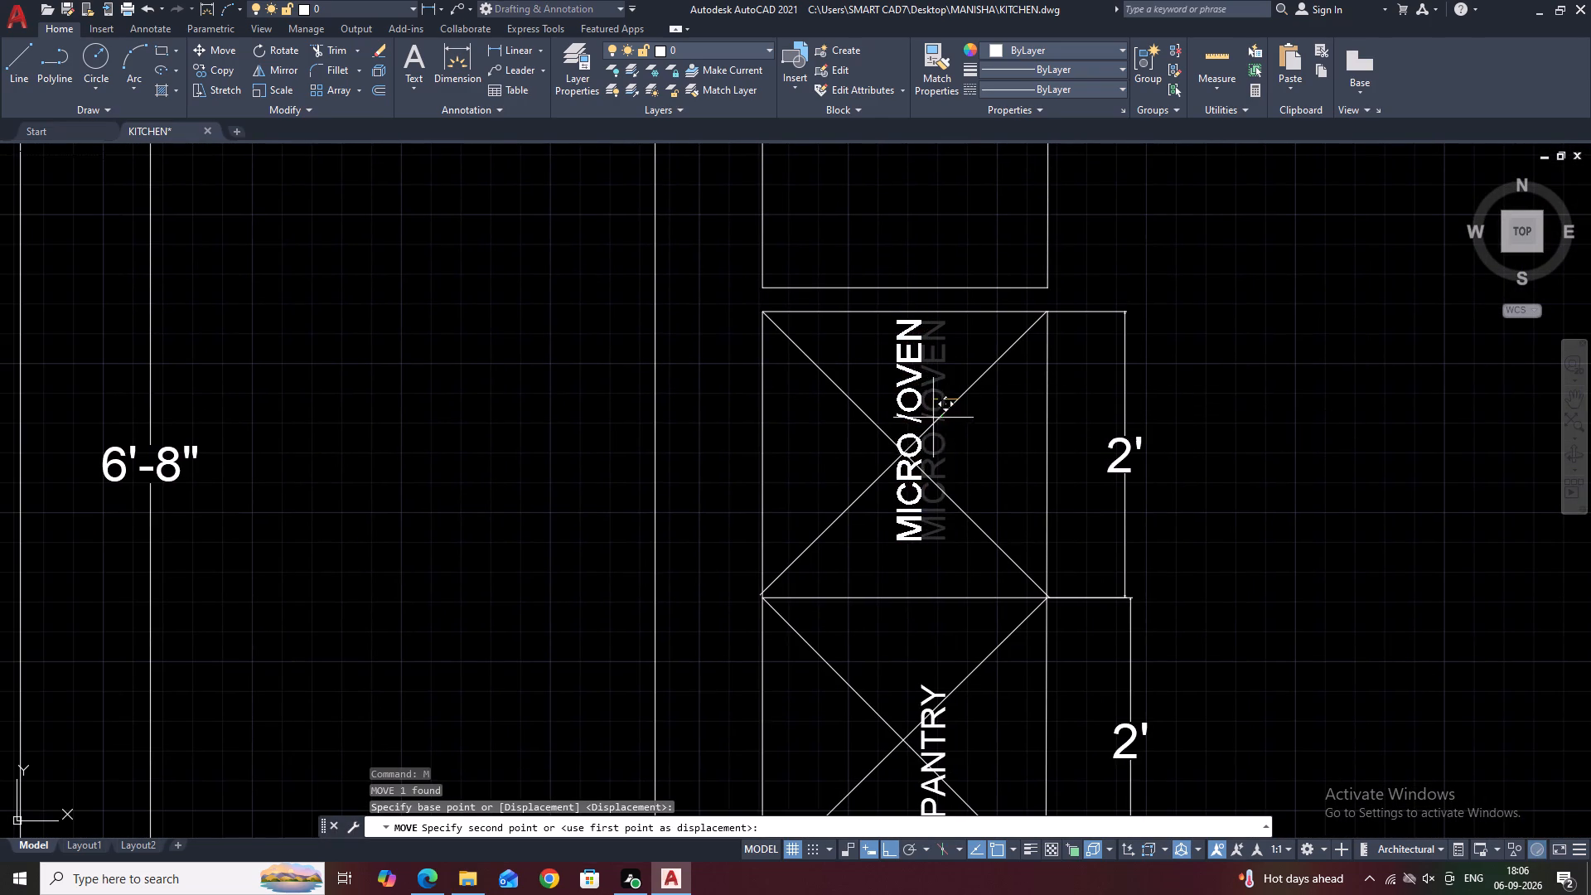
click(920, 439)
Move the PANTRY label sideways towards the crossing point of its compartment's diagonals.
middle_drag(922, 516, 871, 405)
scroll(902, 468, up, 1)
scroll(865, 392, down, 3)
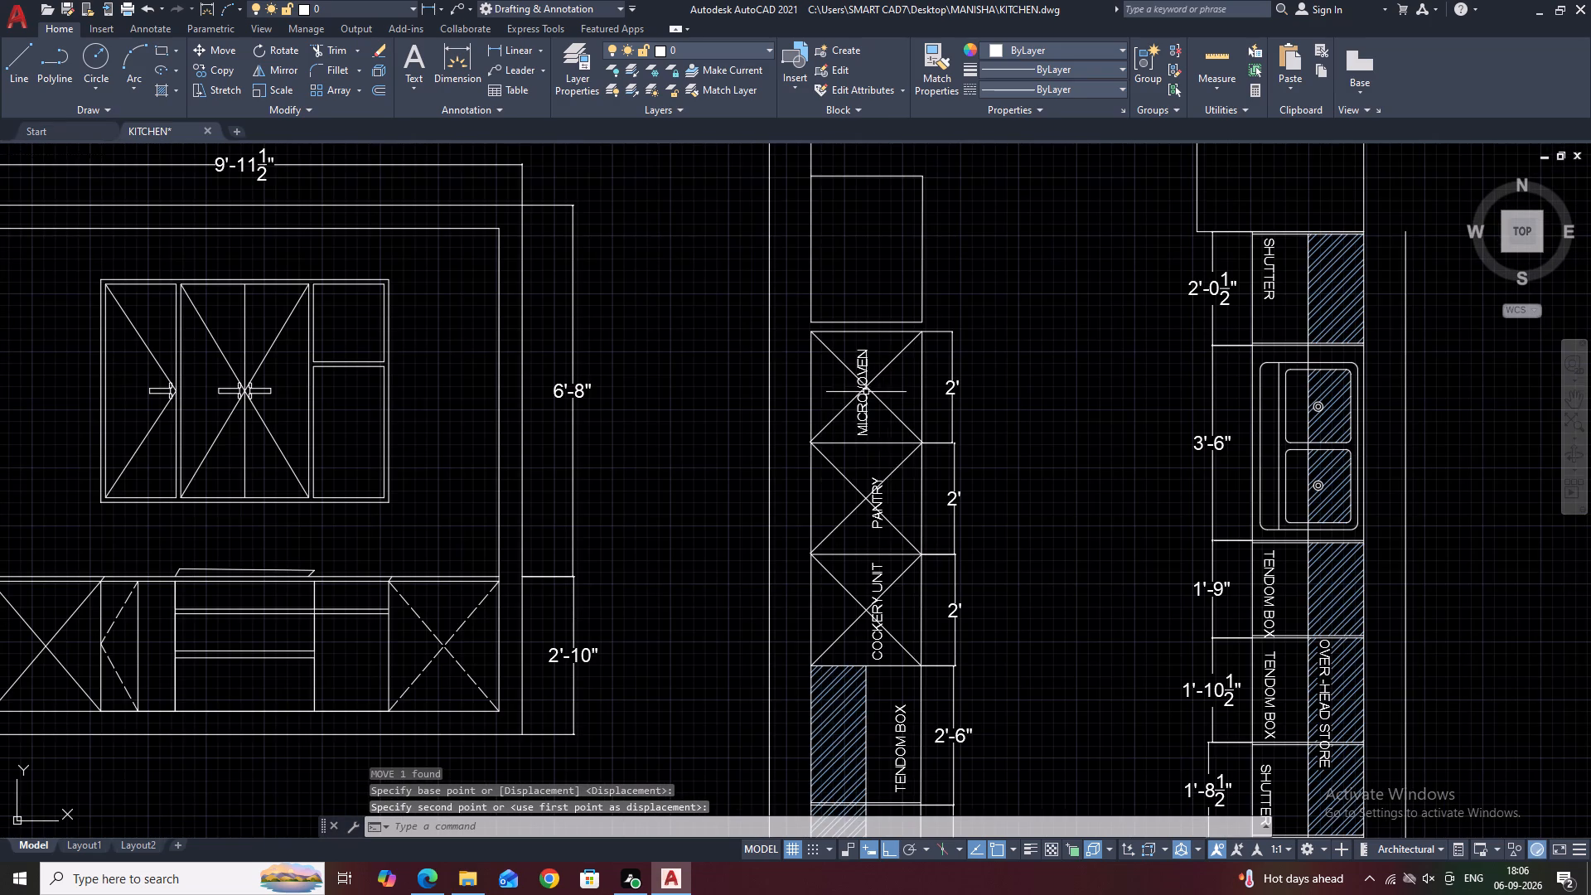
middle_drag(876, 475, 856, 438)
scroll(848, 475, up, 4)
click(952, 448)
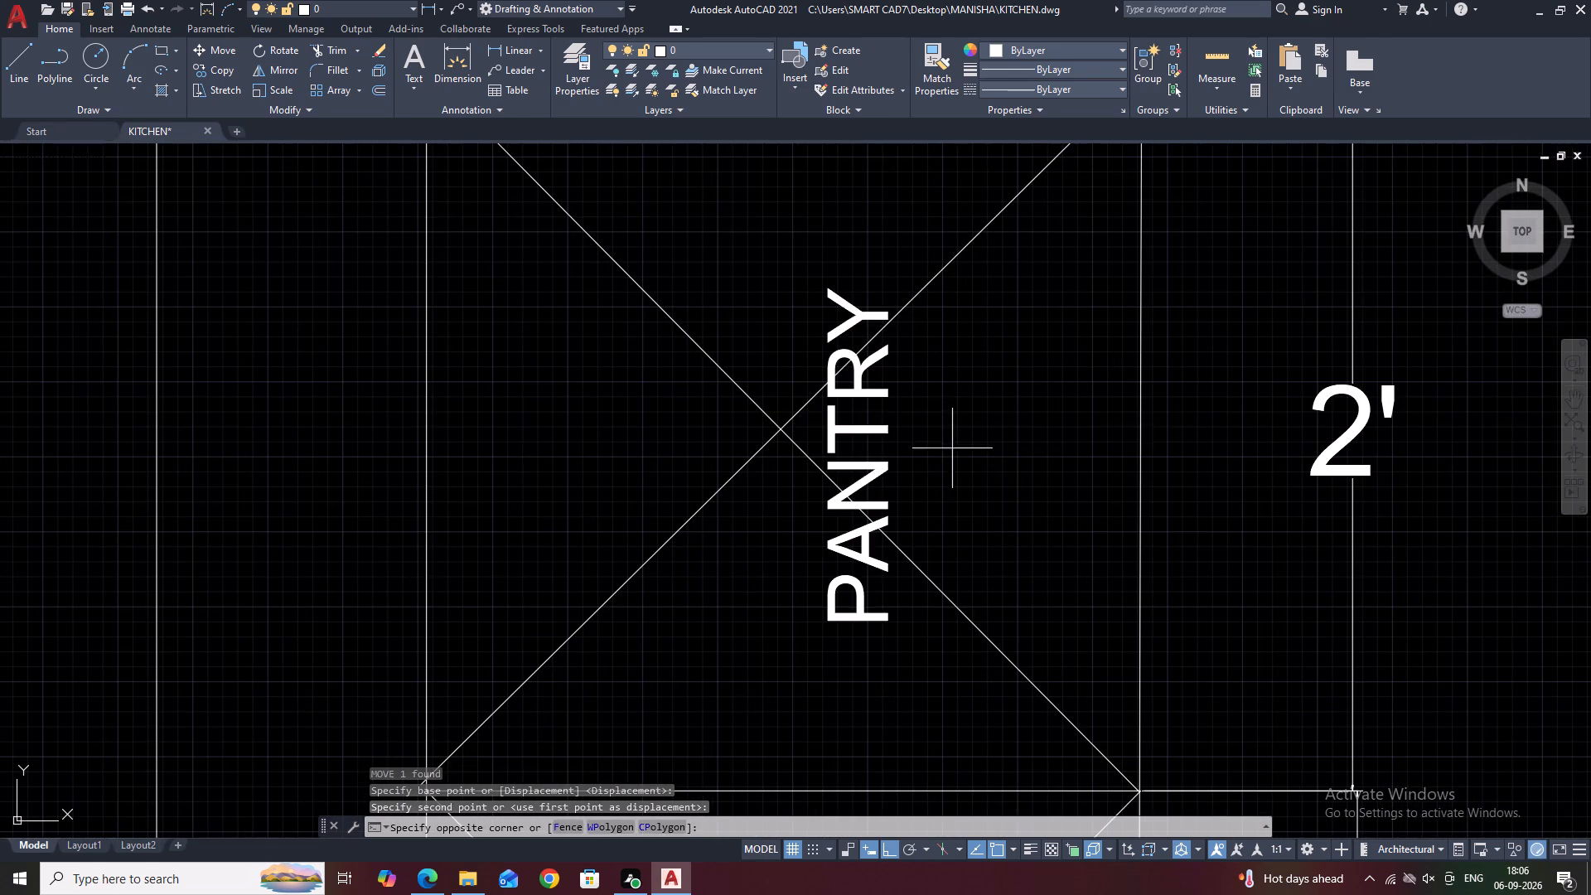
click(887, 409)
key(m)
key(space)
drag(972, 473, 950, 464)
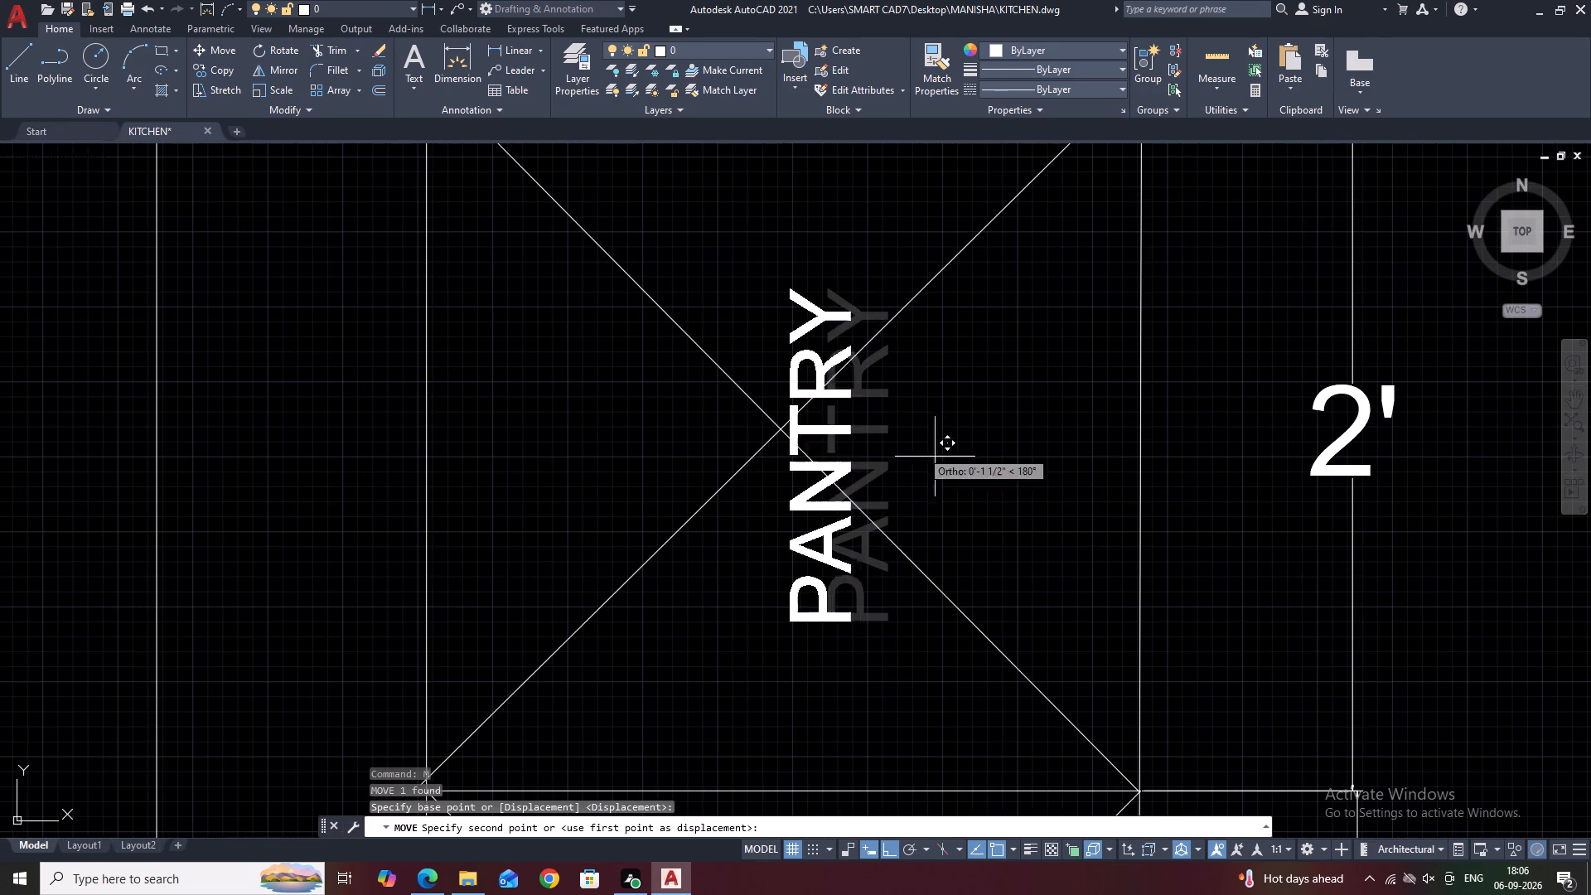
click(903, 435)
Move the PANTRY label straight up about 8" so it sits over the crossing of its diagonals.
scroll(870, 391, down, 2)
middle_drag(905, 445, 902, 399)
scroll(810, 457, up, 1)
drag(896, 452, 878, 436)
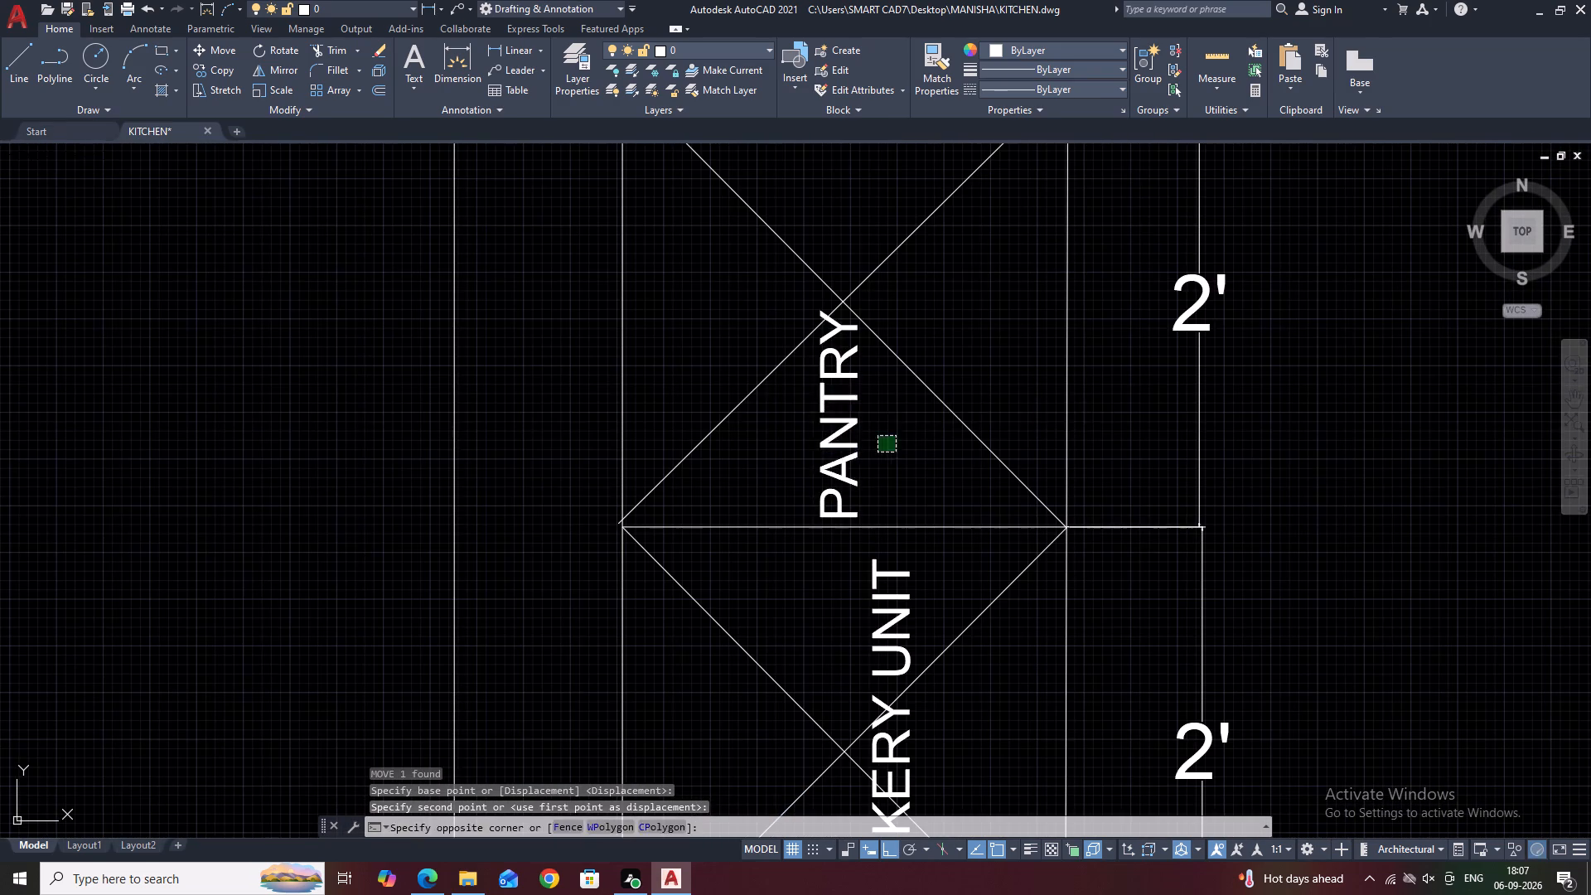
drag(809, 392, 802, 380)
middle_drag(860, 438, 858, 503)
key(m)
key(space)
drag(863, 506, 855, 475)
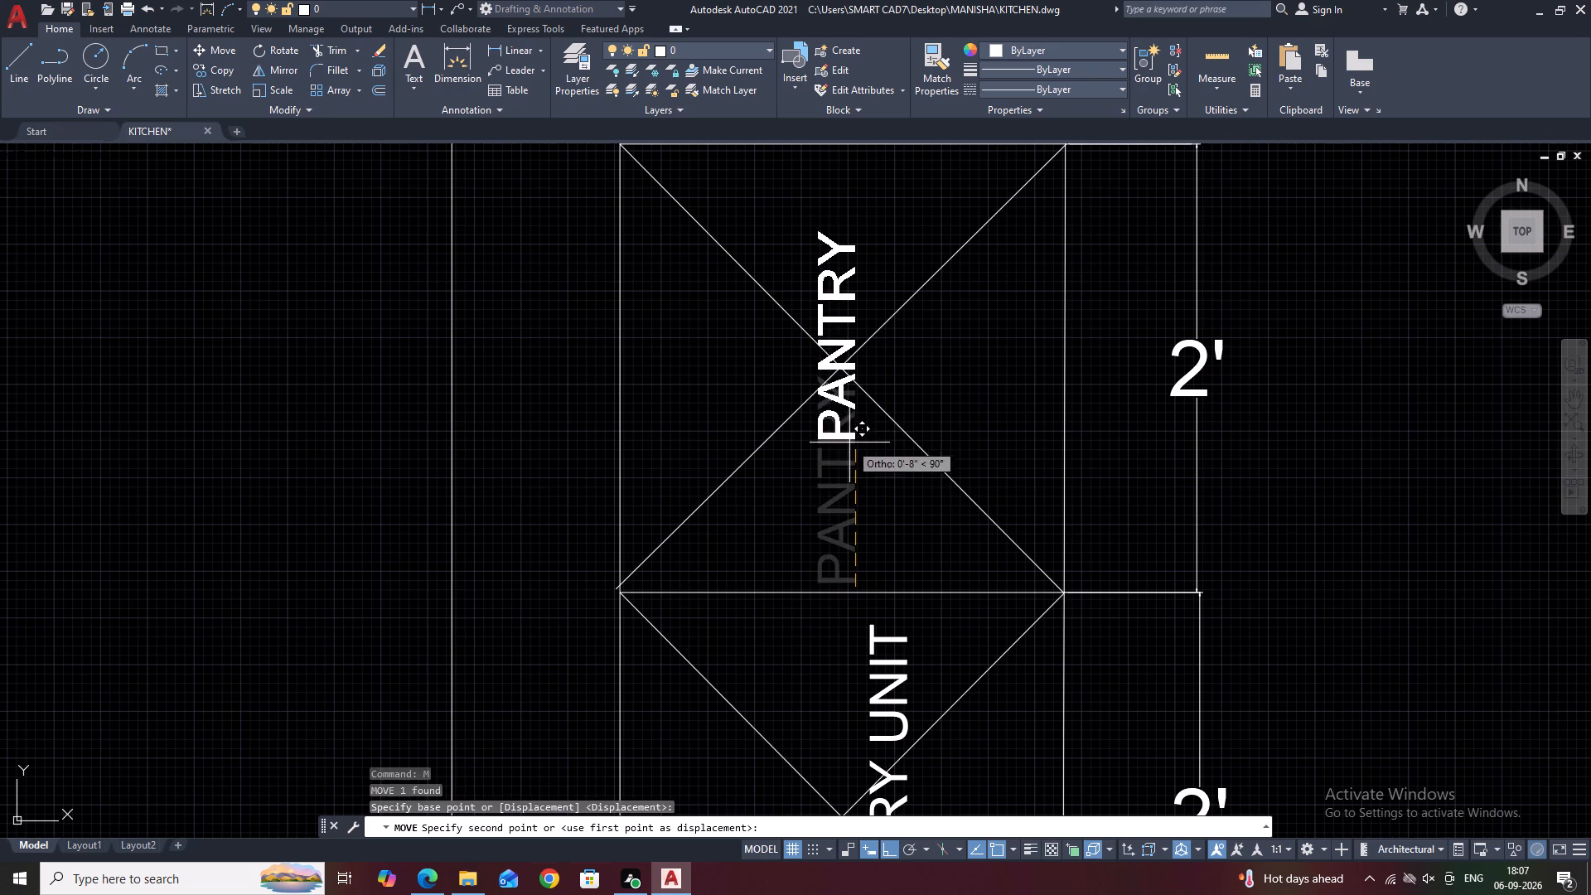
click(850, 443)
Review the whole counter plan together with the surrounding kitchen elevations.
scroll(828, 418, down, 3)
middle_drag(886, 454, 848, 382)
scroll(878, 443, down, 2)
middle_drag(970, 478, 902, 427)
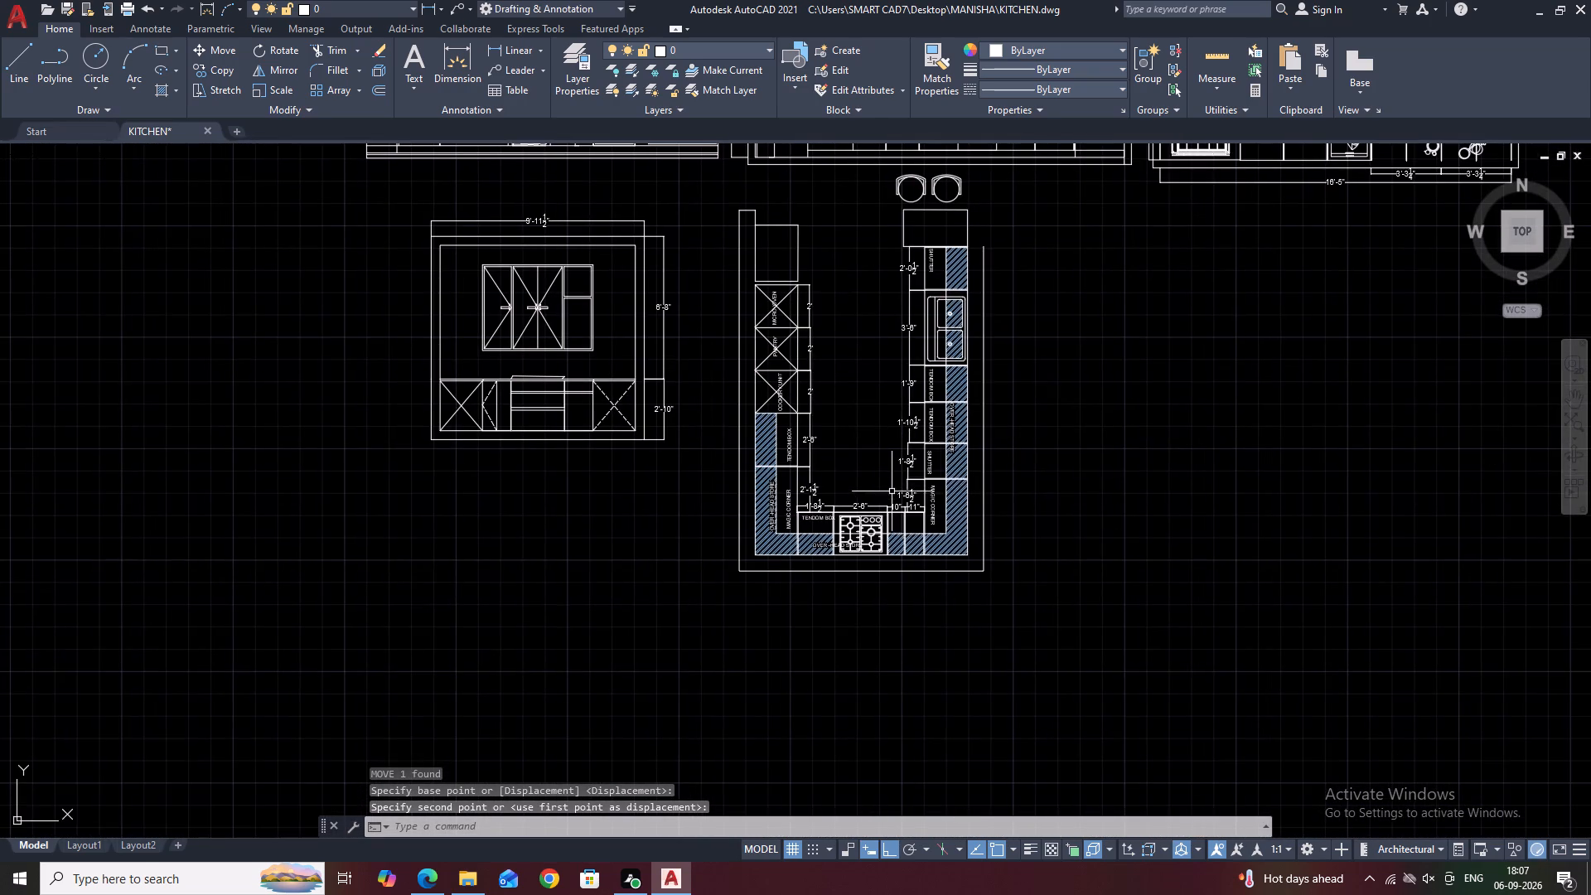
middle_drag(989, 396, 970, 433)
middle_drag(920, 335, 897, 389)
middle_drag(1020, 423, 924, 417)
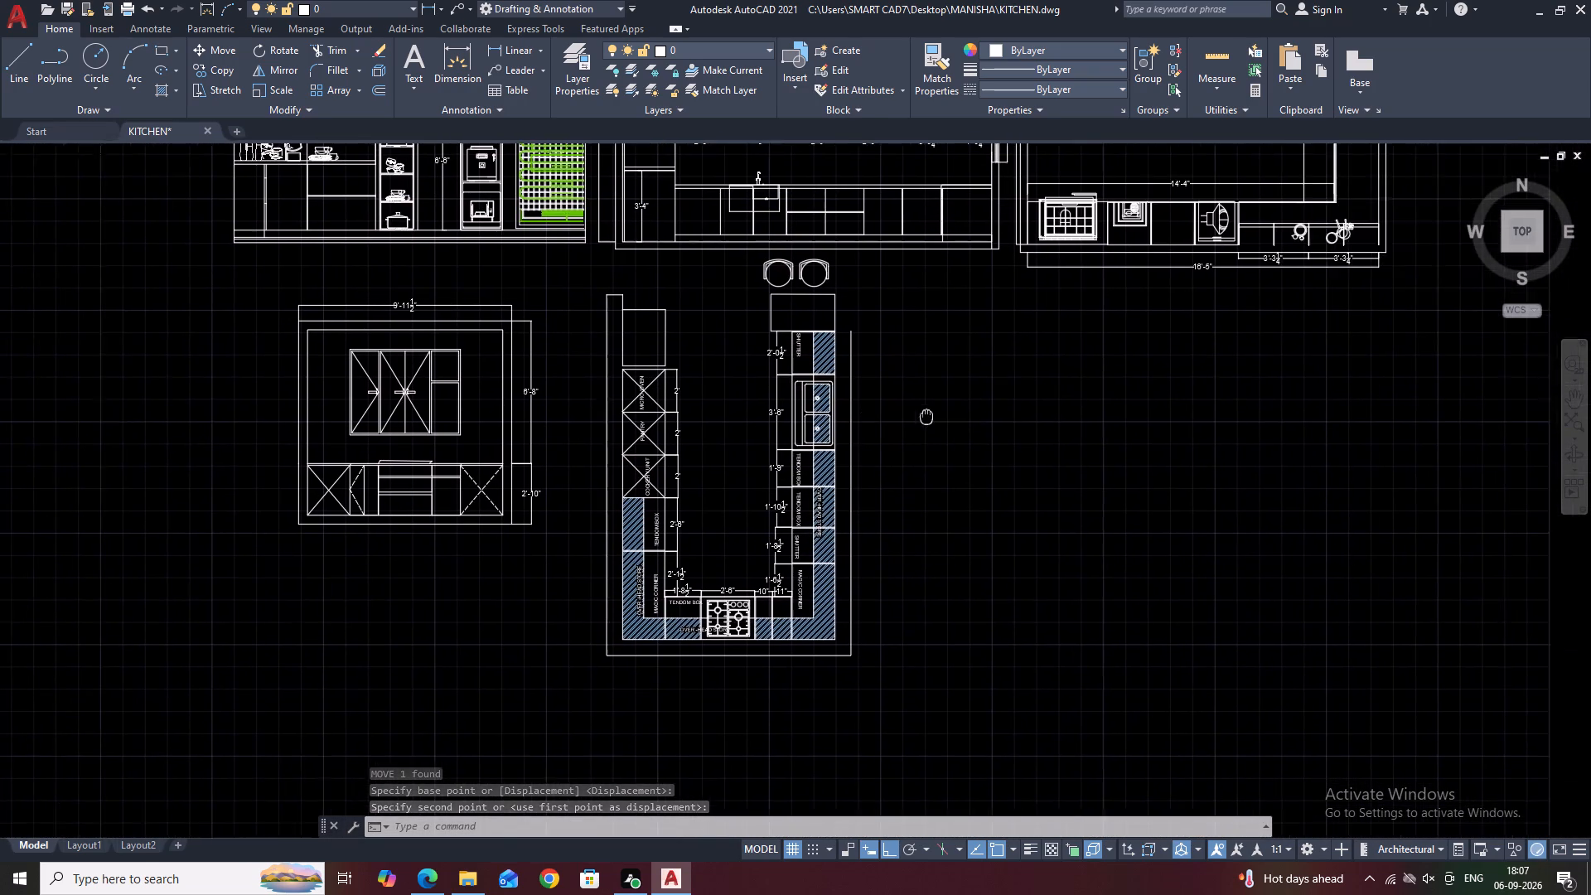
middle_drag(924, 417, 921, 418)
scroll(916, 481, down, 1)
middle_drag(999, 484, 910, 453)
middle_drag(839, 404, 851, 440)
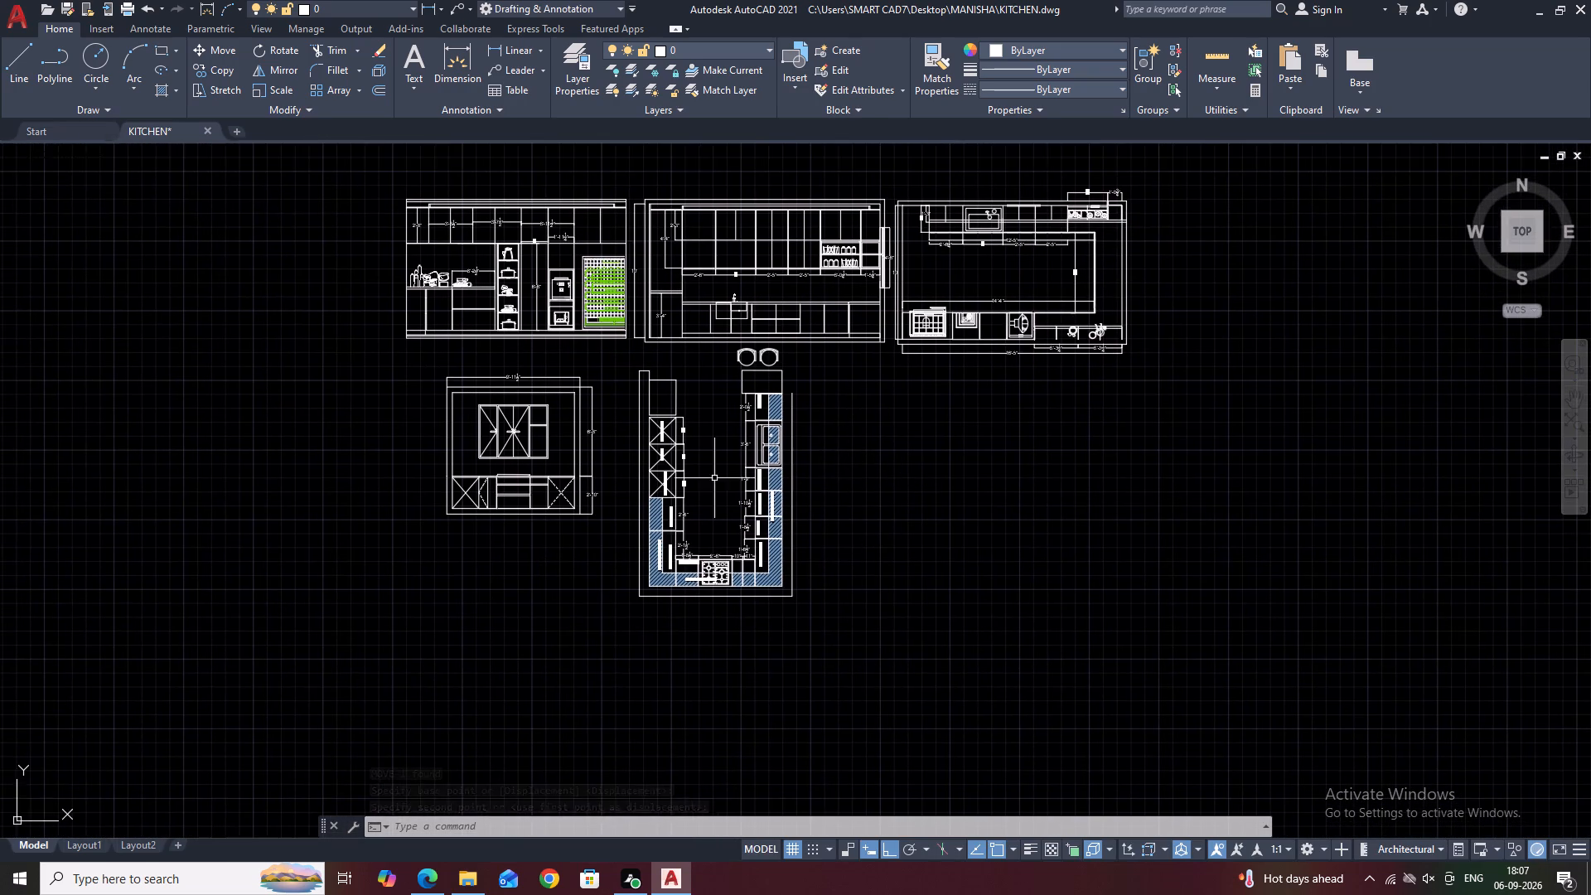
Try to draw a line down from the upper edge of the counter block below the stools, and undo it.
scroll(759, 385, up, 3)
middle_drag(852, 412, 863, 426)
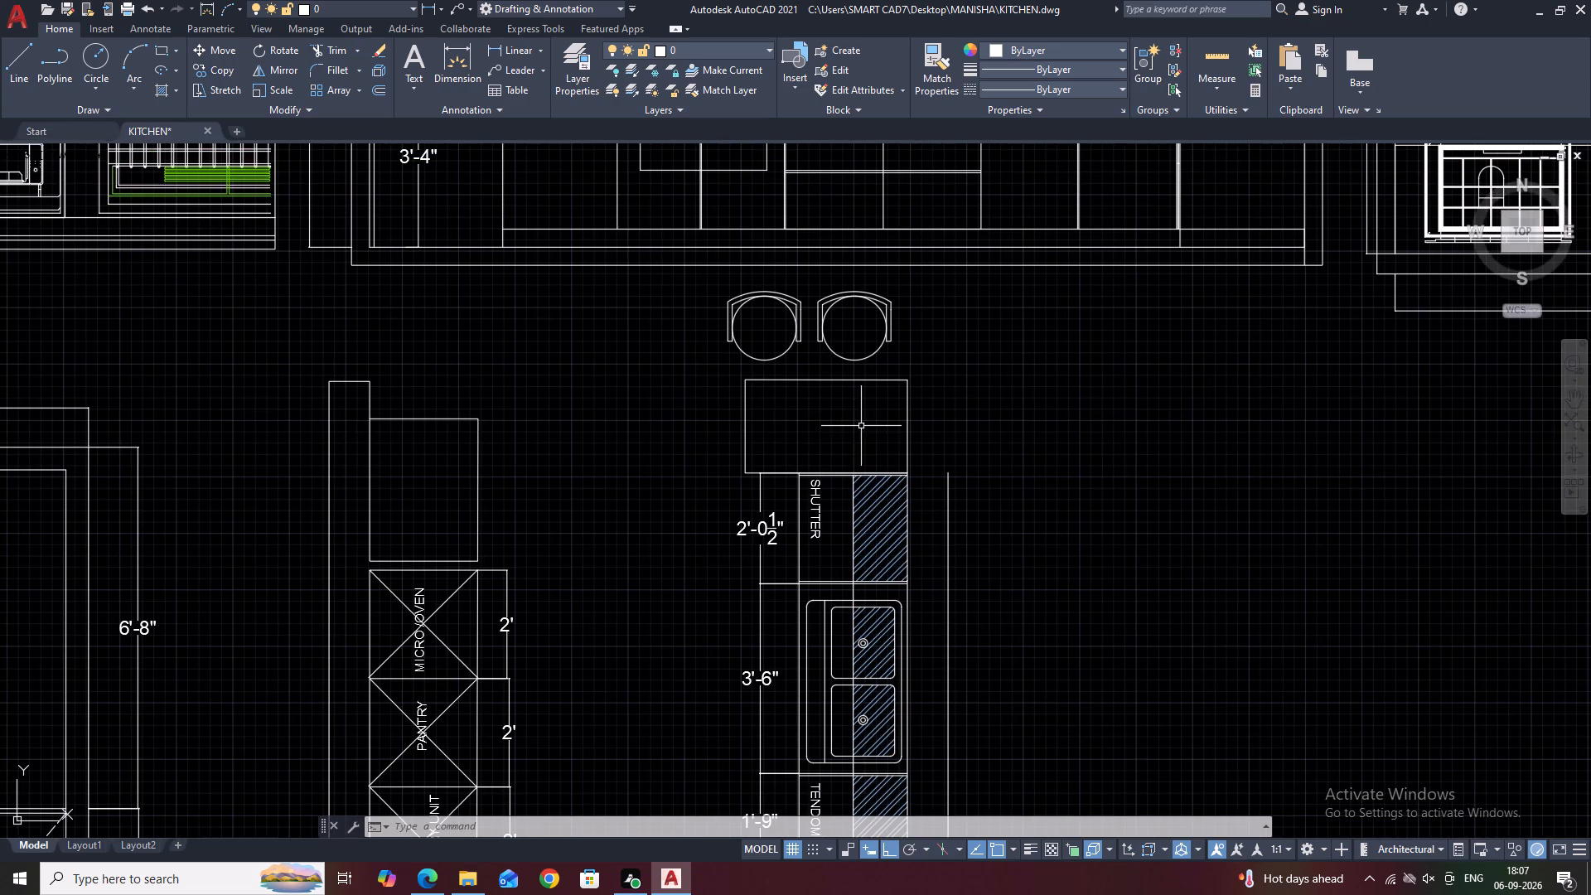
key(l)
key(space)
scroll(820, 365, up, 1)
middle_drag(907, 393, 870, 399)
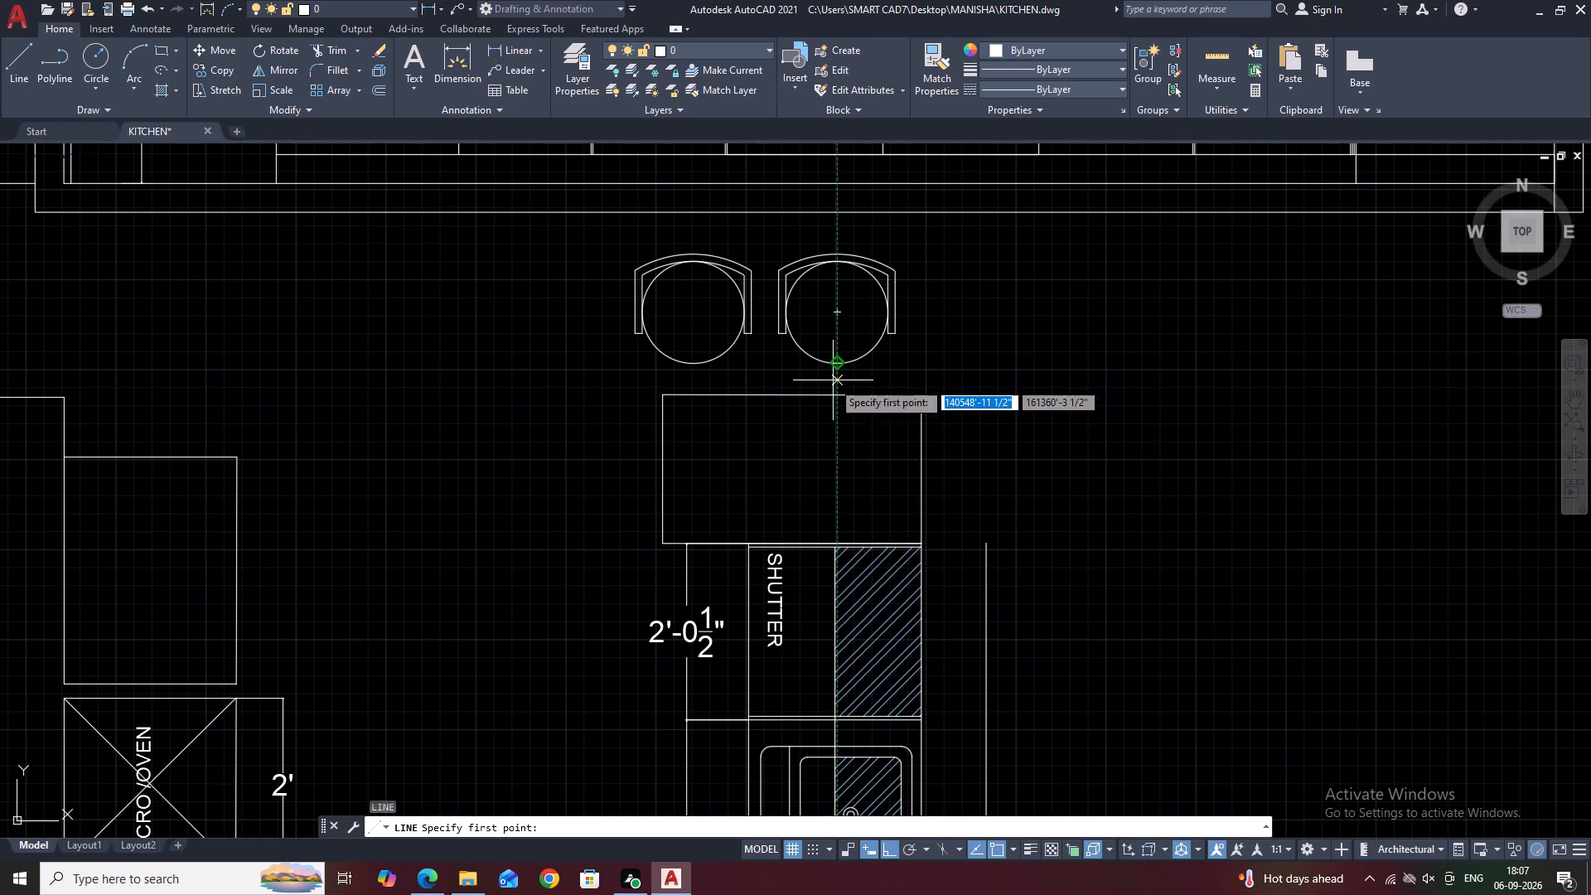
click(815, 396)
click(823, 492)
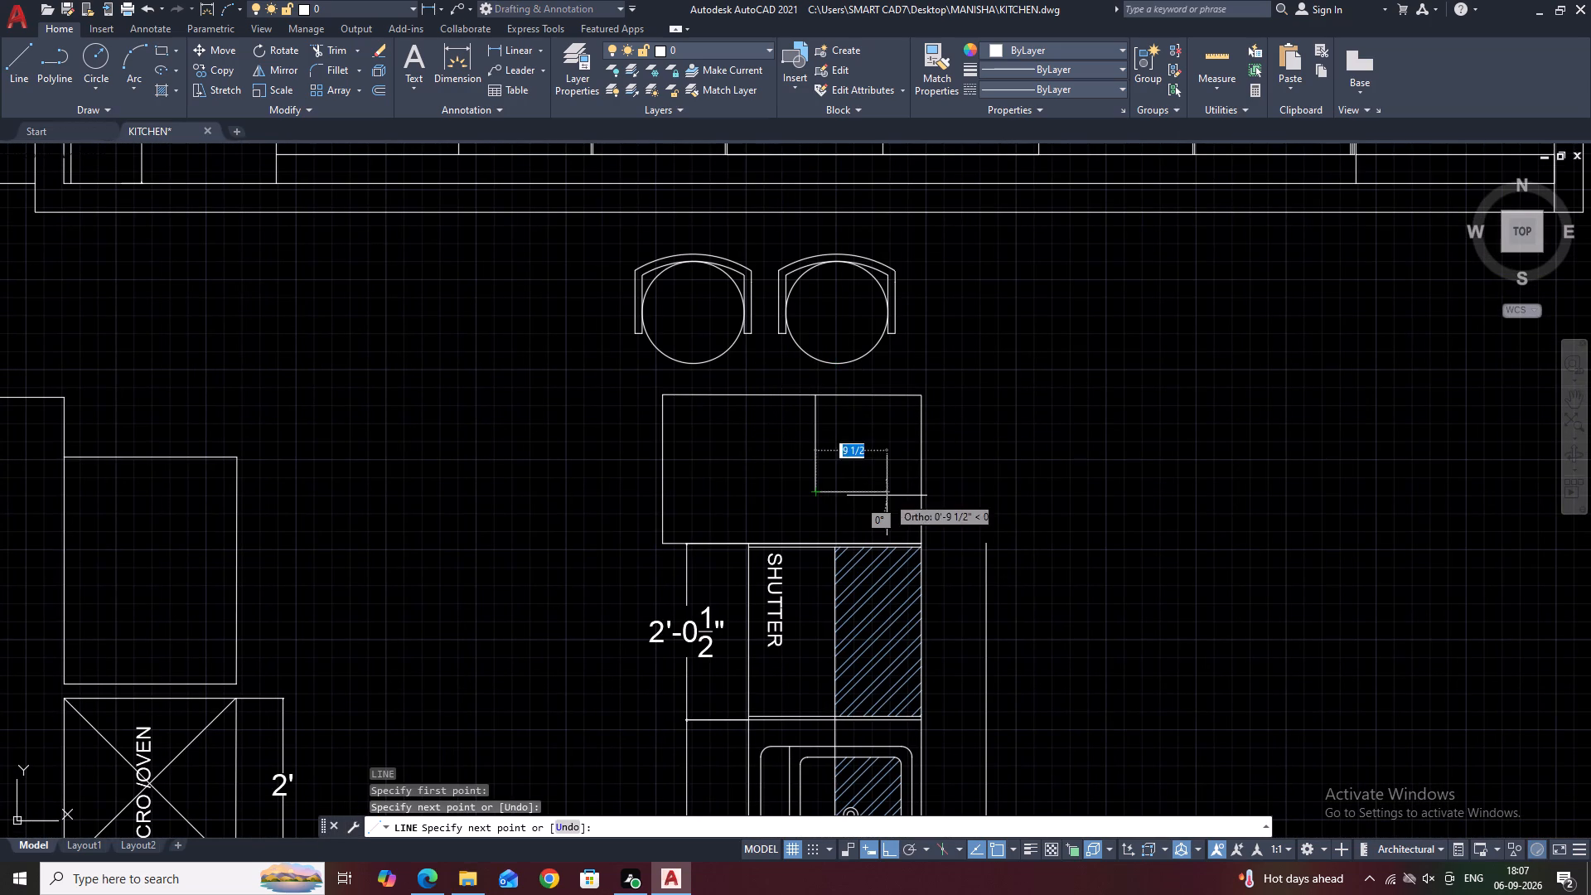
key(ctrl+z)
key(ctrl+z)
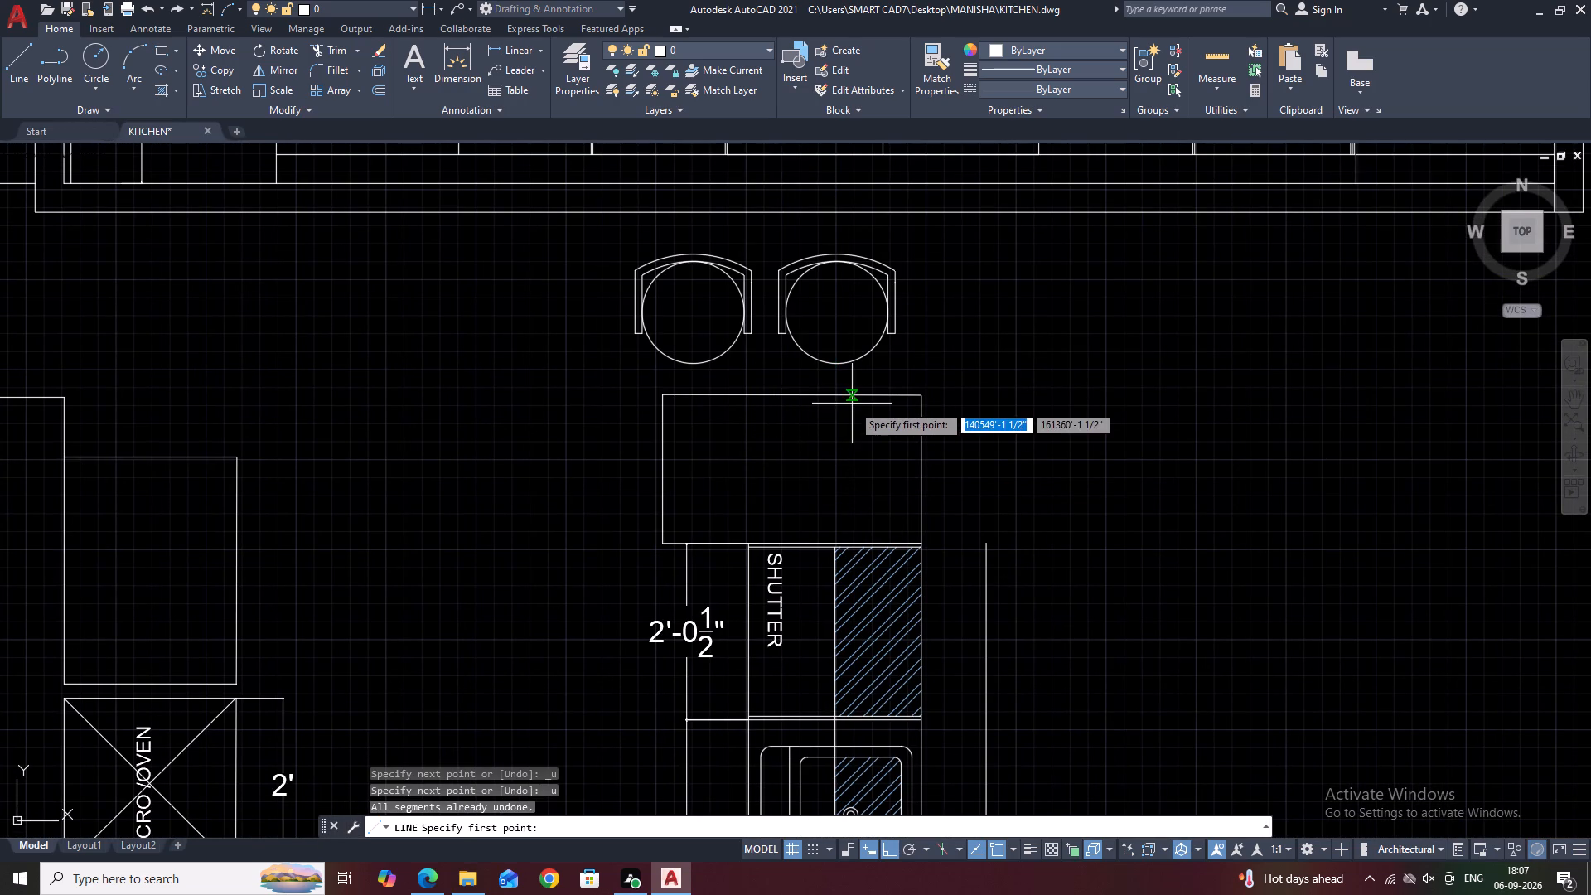
Draw an L-shaped line from the stool counter's upper edge down about 1'-3 1/2", turning across about 1'-9" to the outer wall line.
click(841, 396)
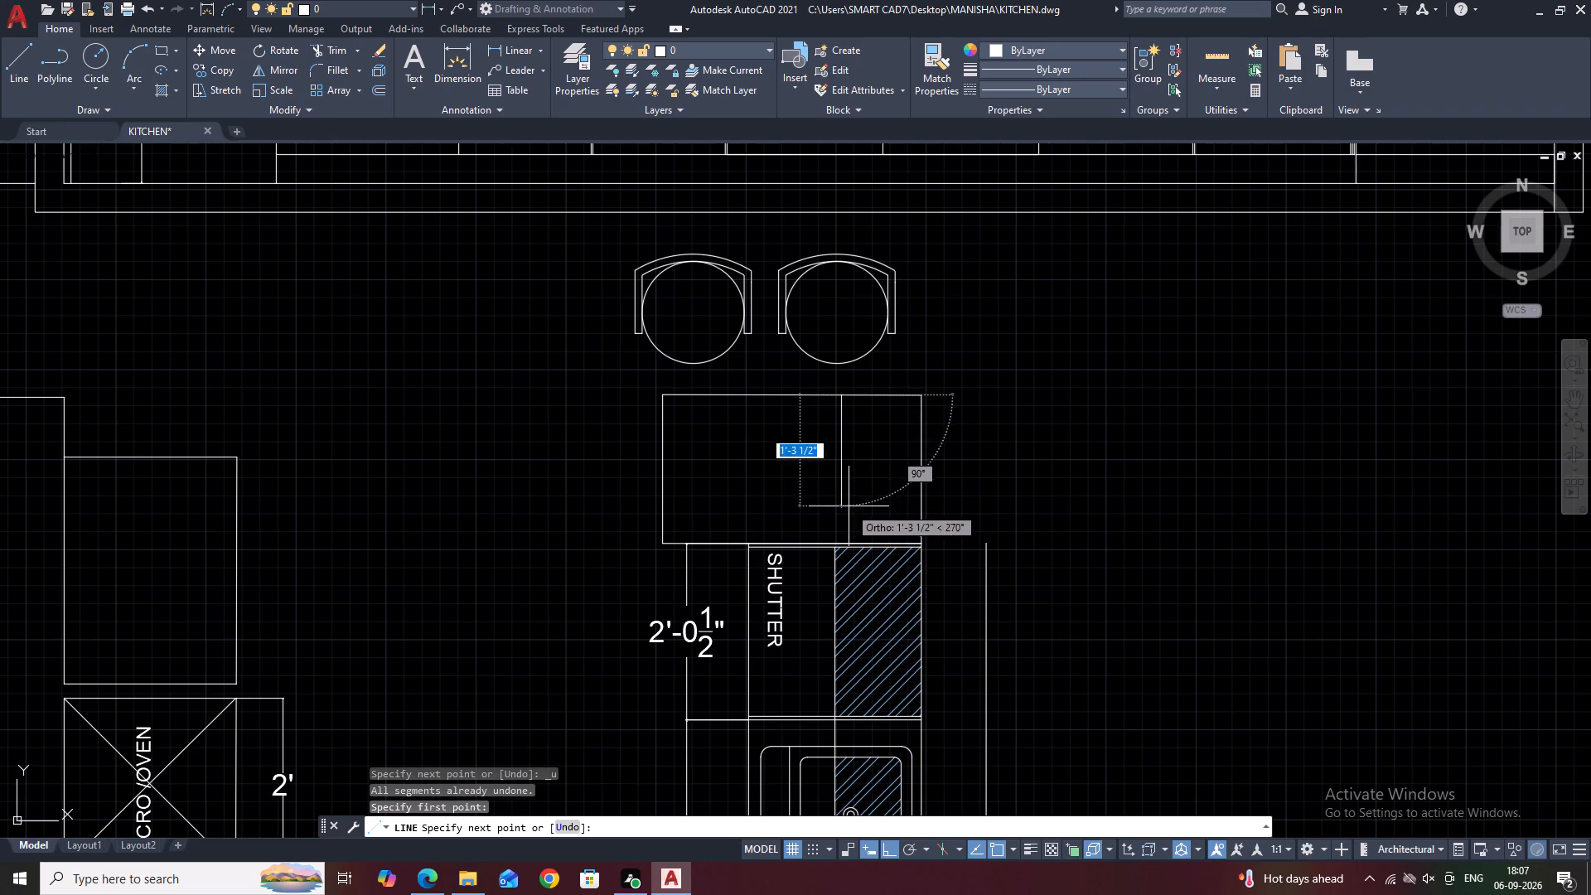
click(848, 506)
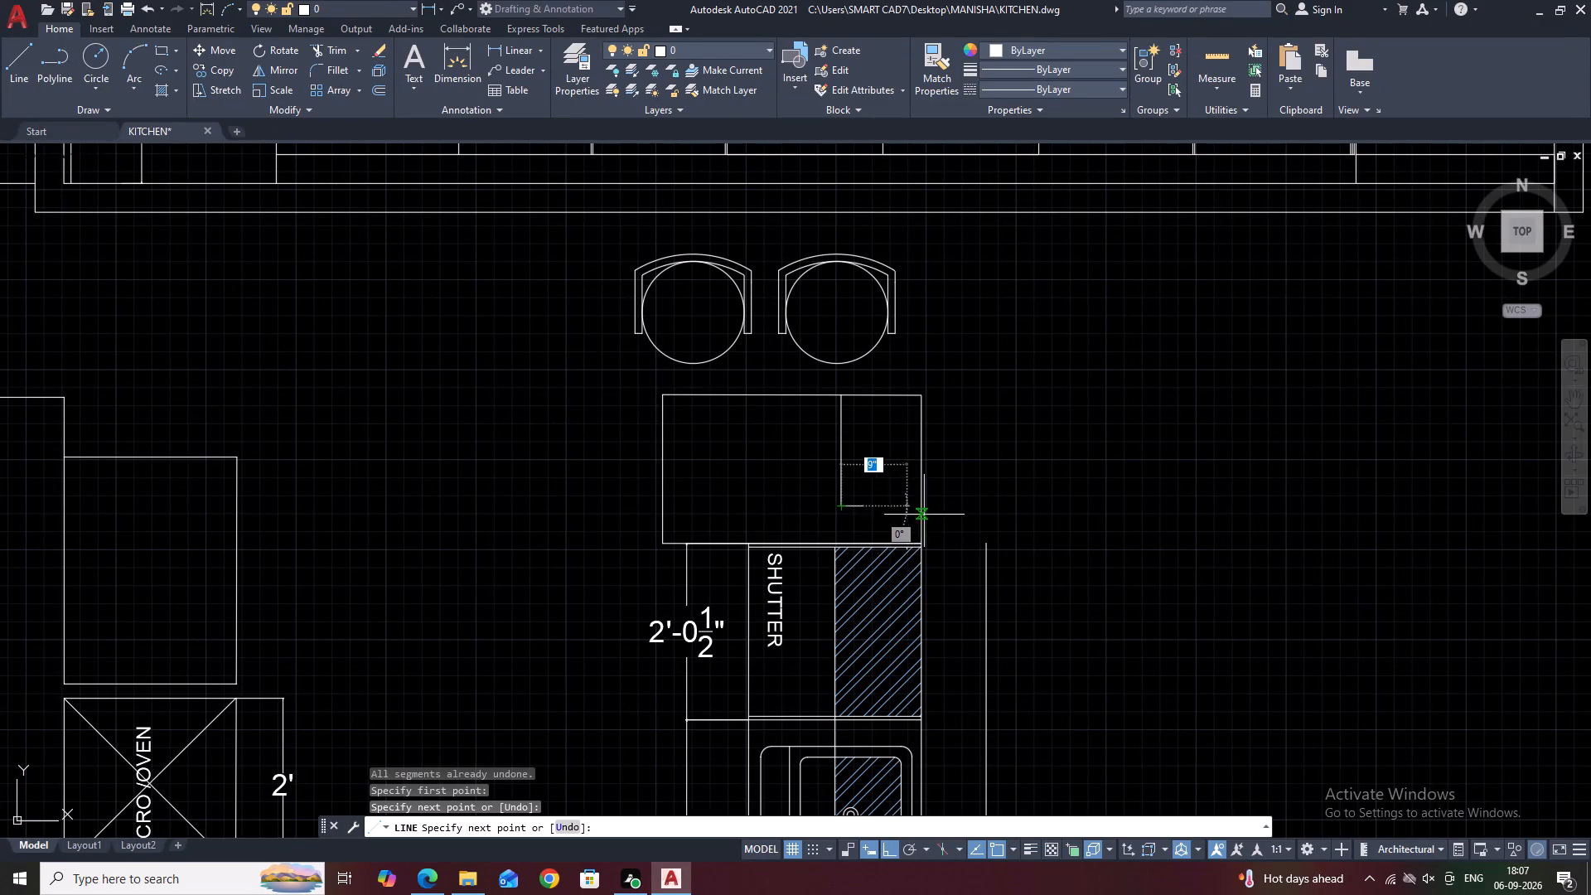
click(986, 508)
key(Escape)
Draw a line from the outer wall up to the stool counter's upper-edge level and across to the counter's upper wall-side corner.
key(space)
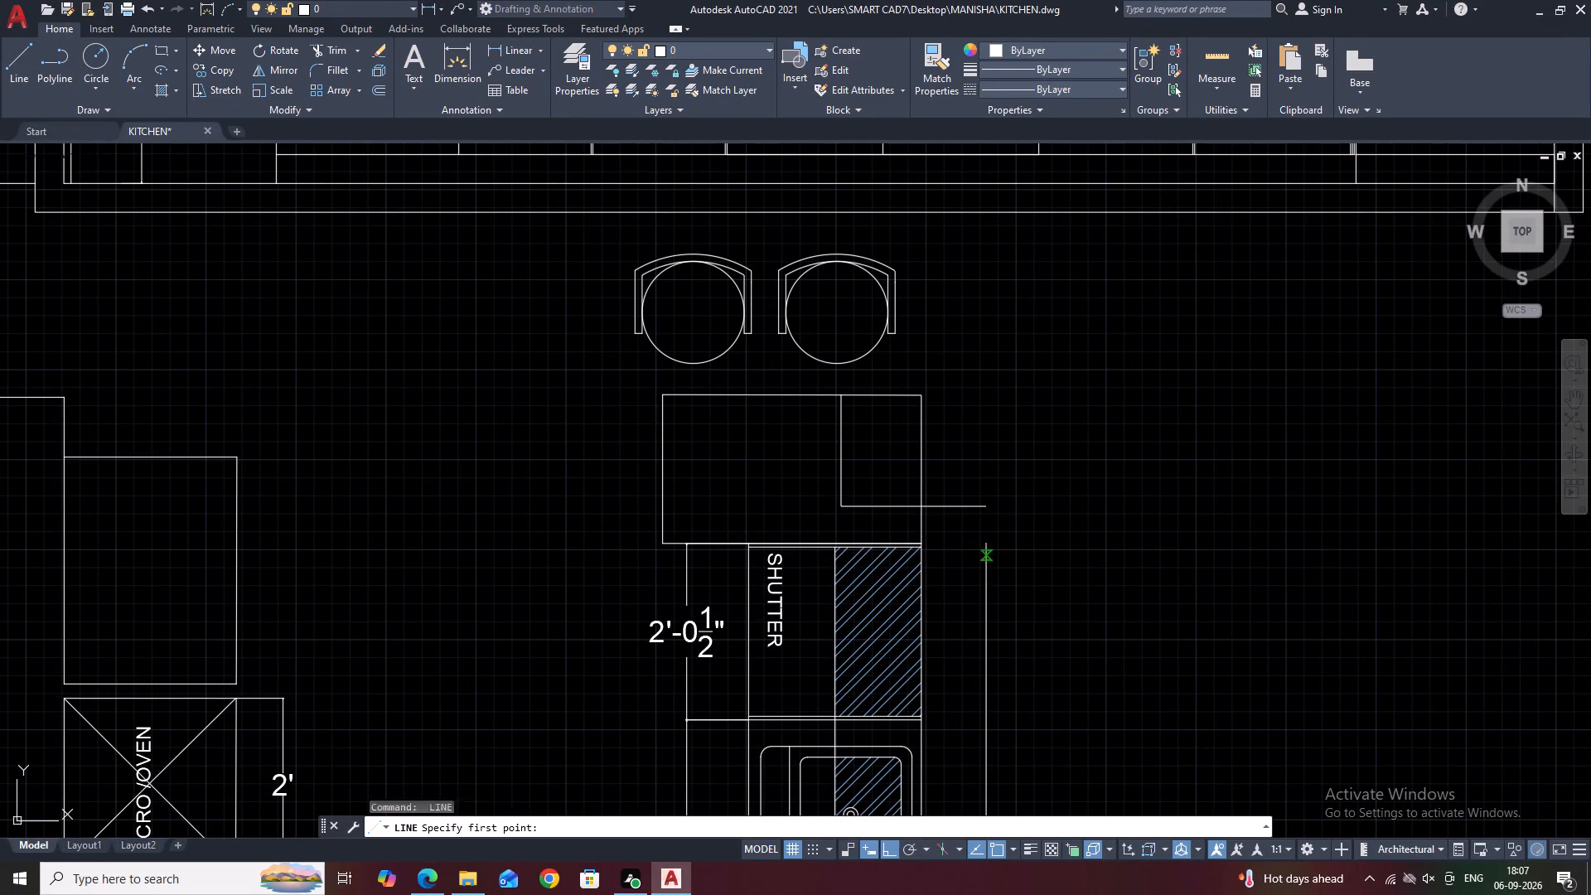
click(993, 556)
click(976, 525)
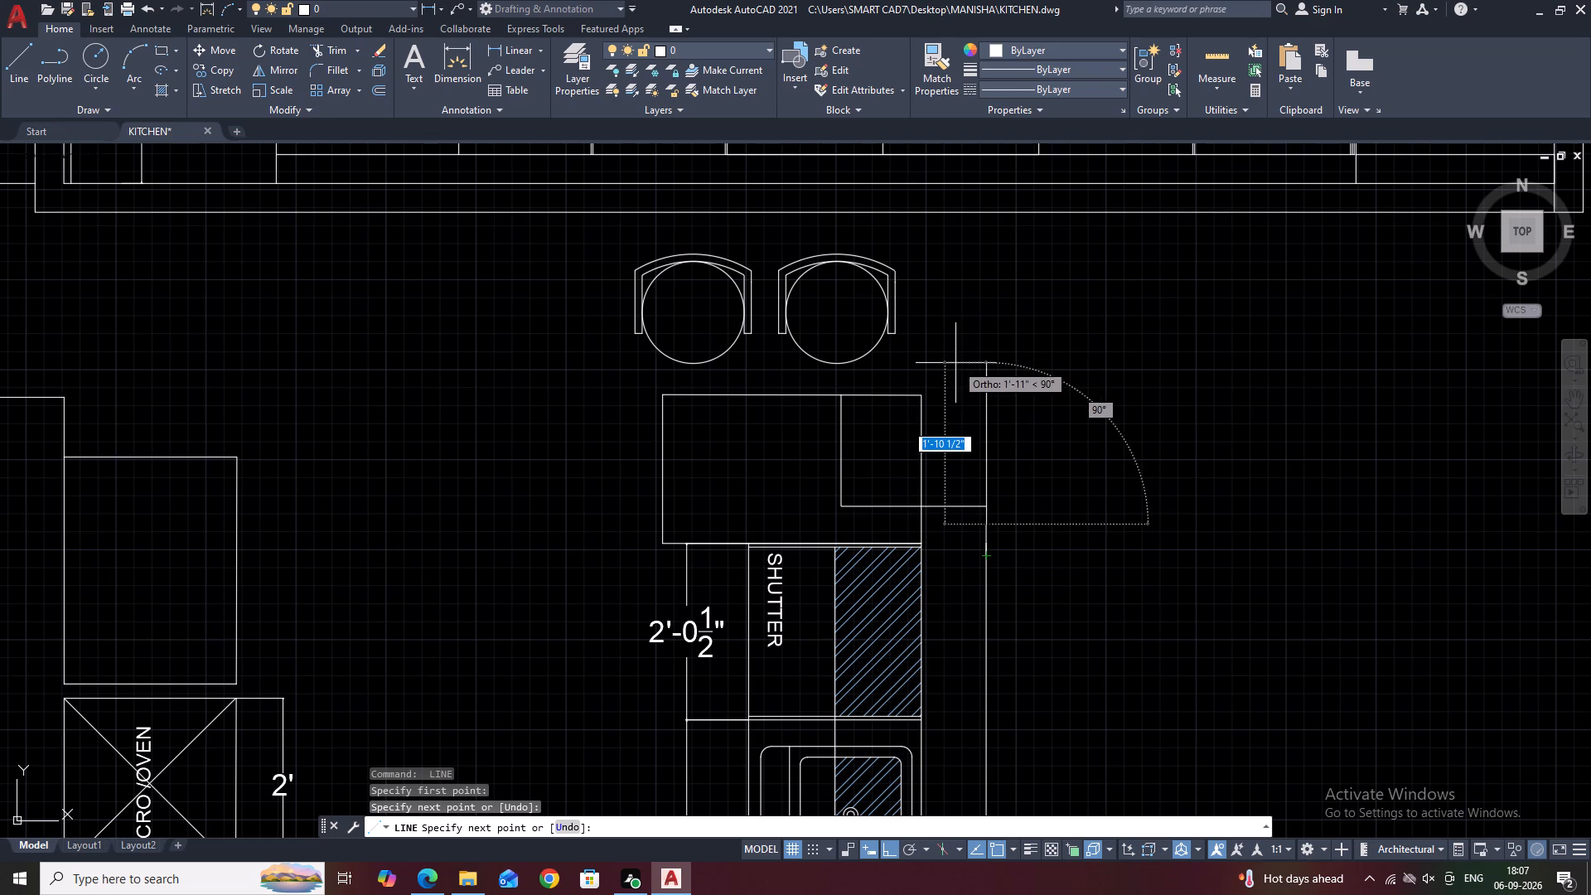
click(985, 394)
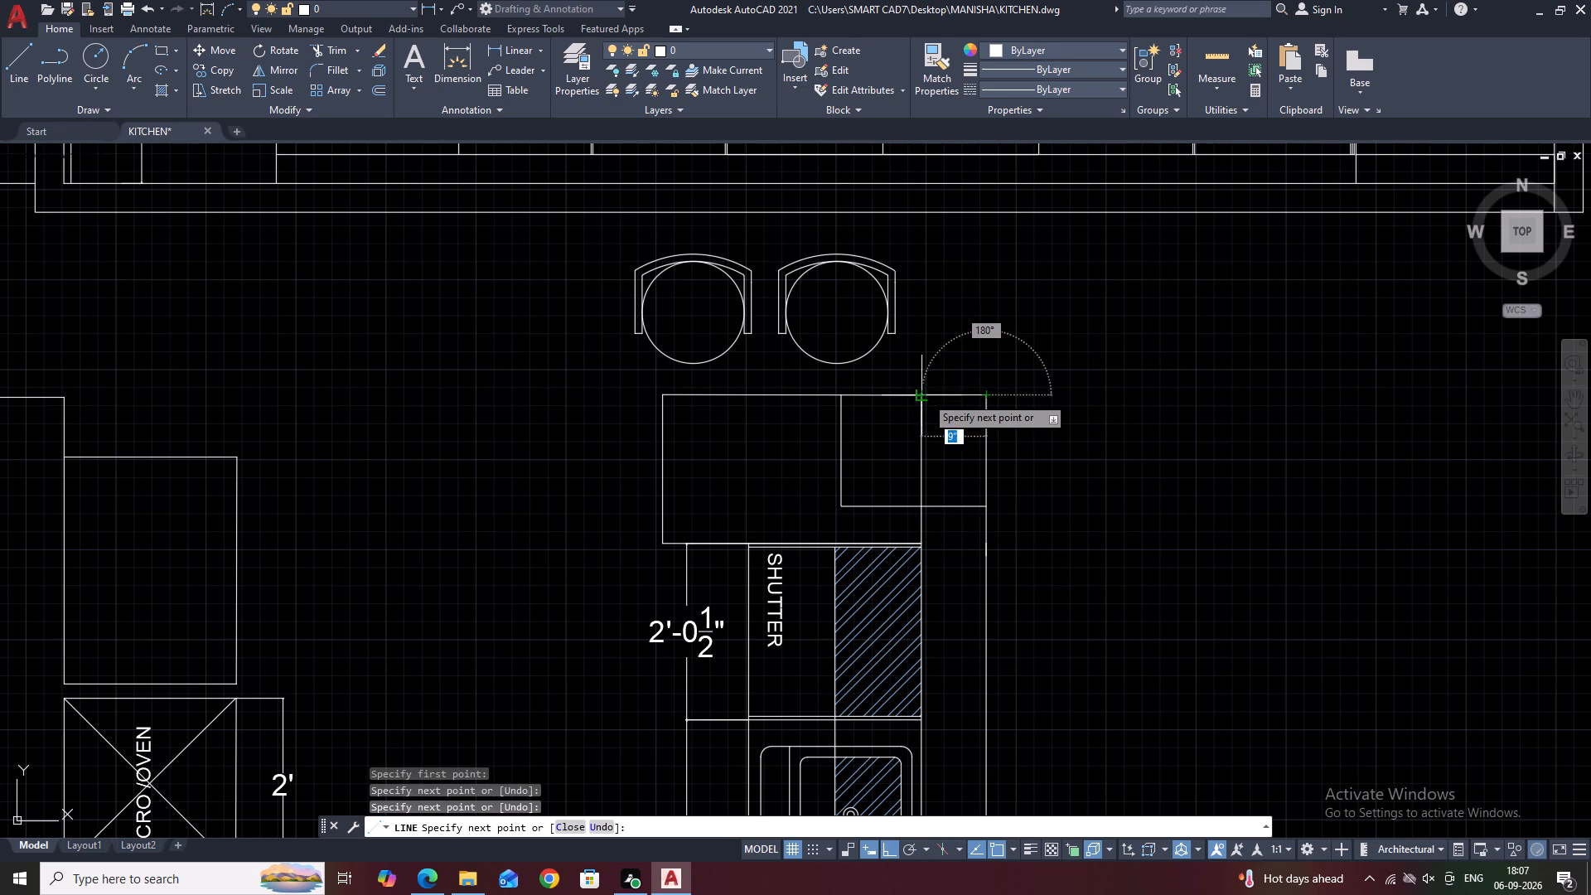
click(926, 396)
key(Escape)
Erase the short overlapping wall segment and stretch the outer wall line up to the end of the new vertical line.
click(978, 520)
click(1006, 564)
scroll(994, 563, up, 2)
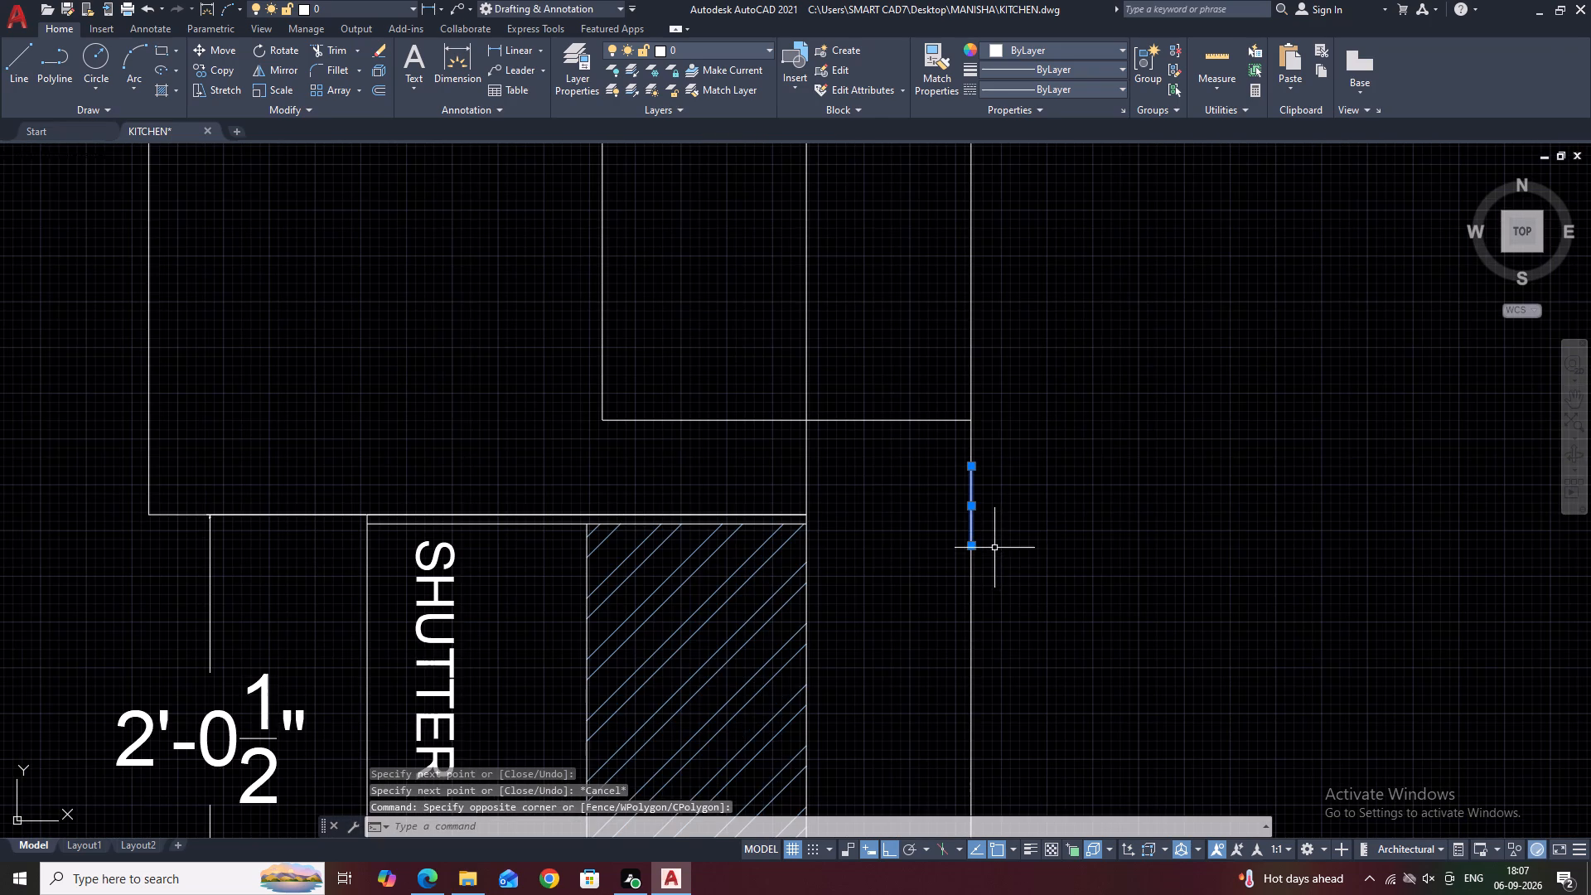
key(Delete)
click(979, 508)
click(957, 530)
scroll(960, 530, up, 2)
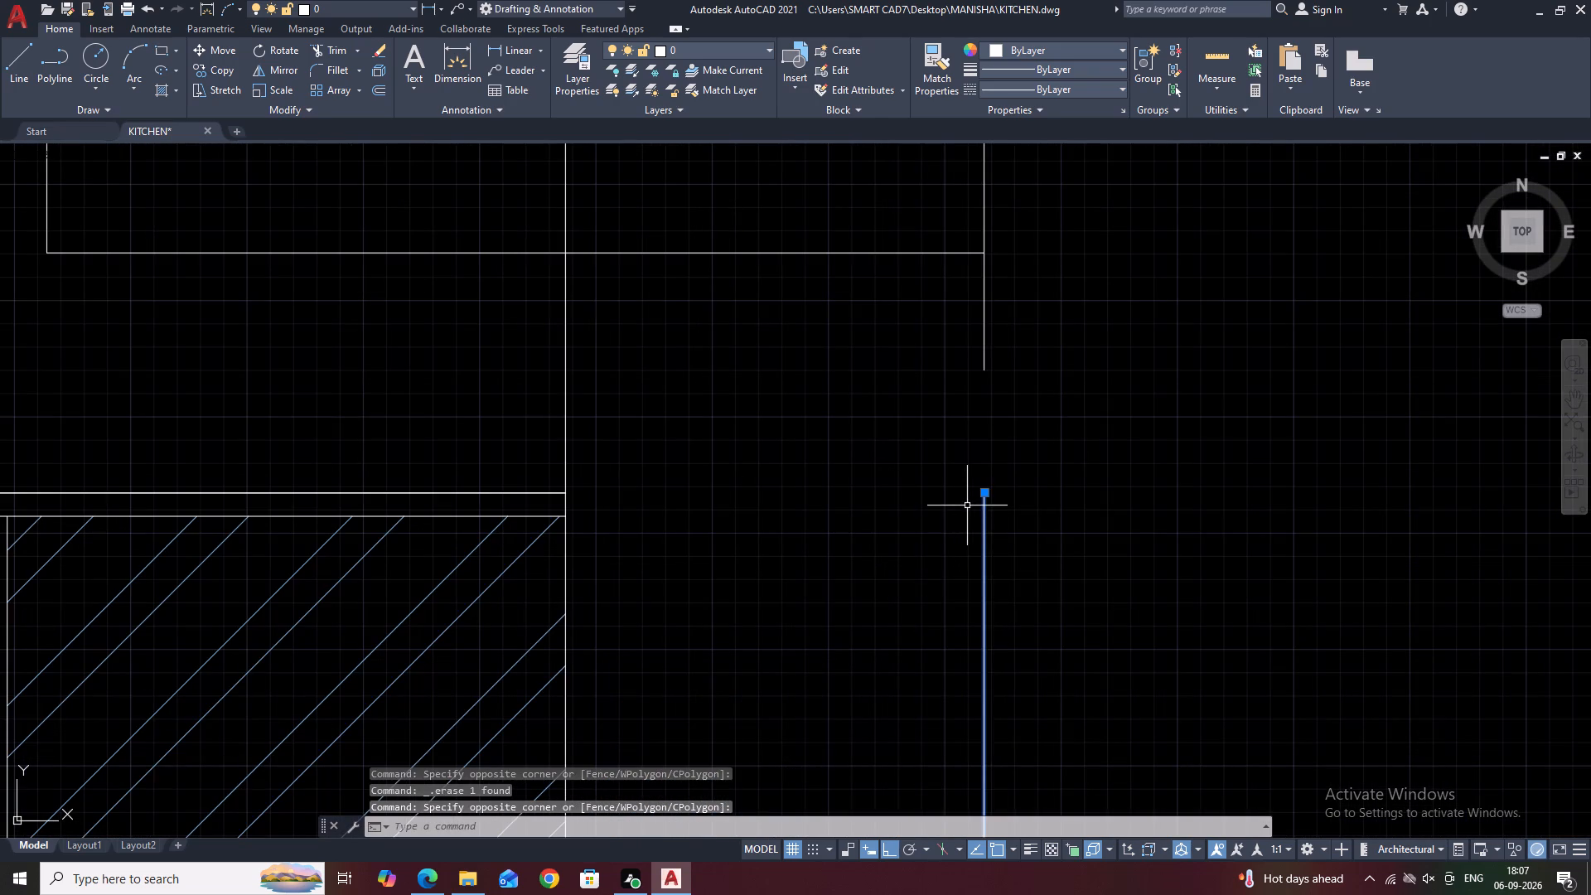
click(984, 494)
drag(986, 368, 986, 378)
key(Escape)
Erase the stool counter's old wall-side vertical edge that crosses the new L-shaped outline.
scroll(1012, 534, down, 1)
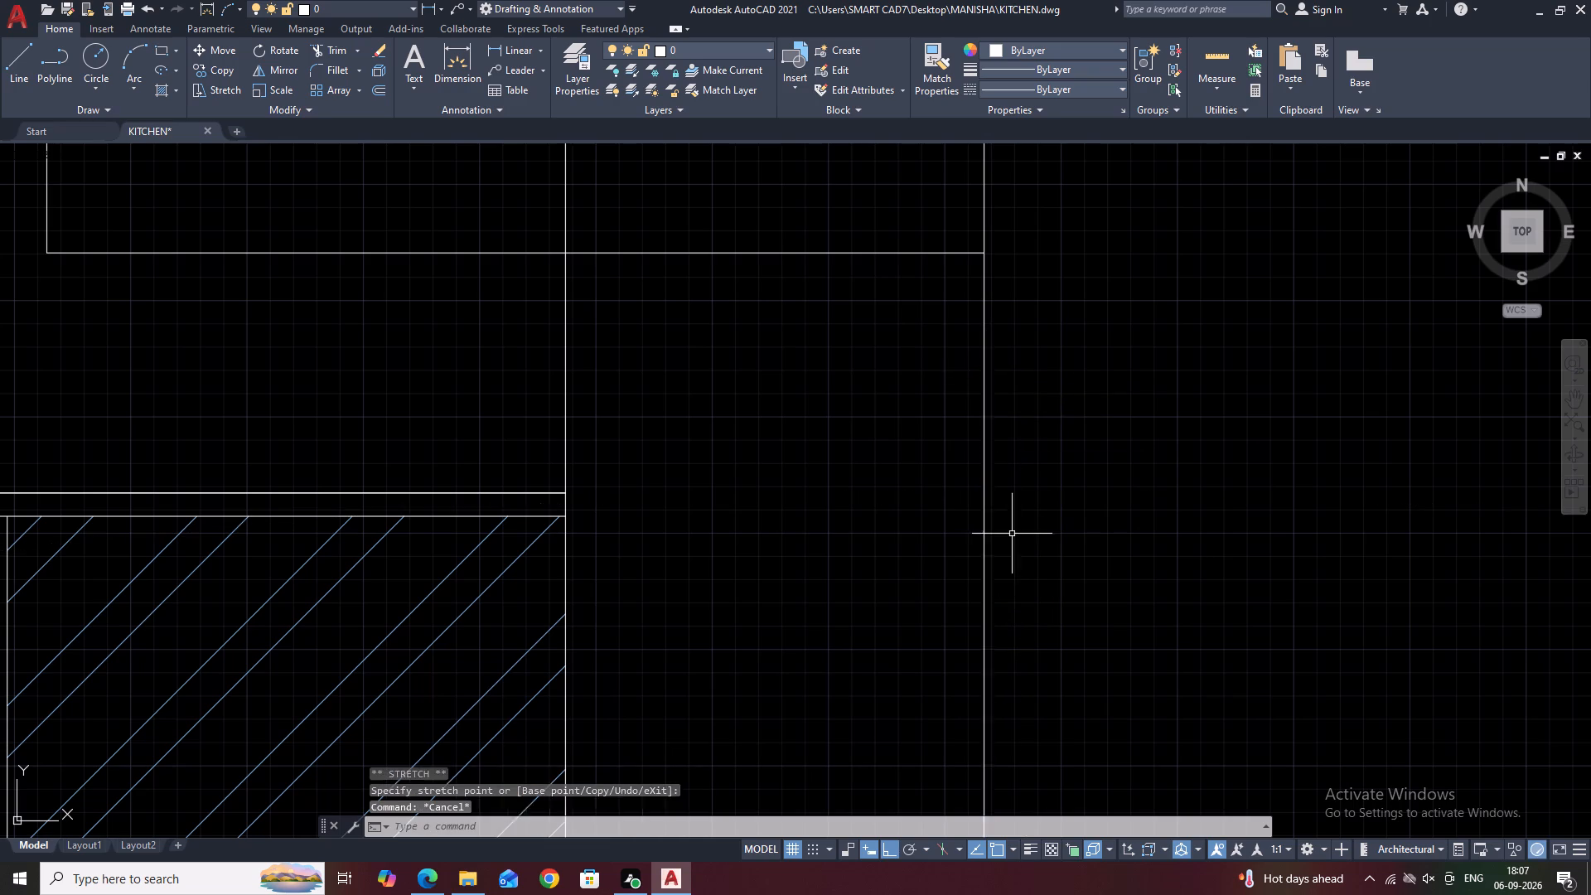
scroll(1012, 534, down, 5)
middle_drag(1073, 491, 1034, 457)
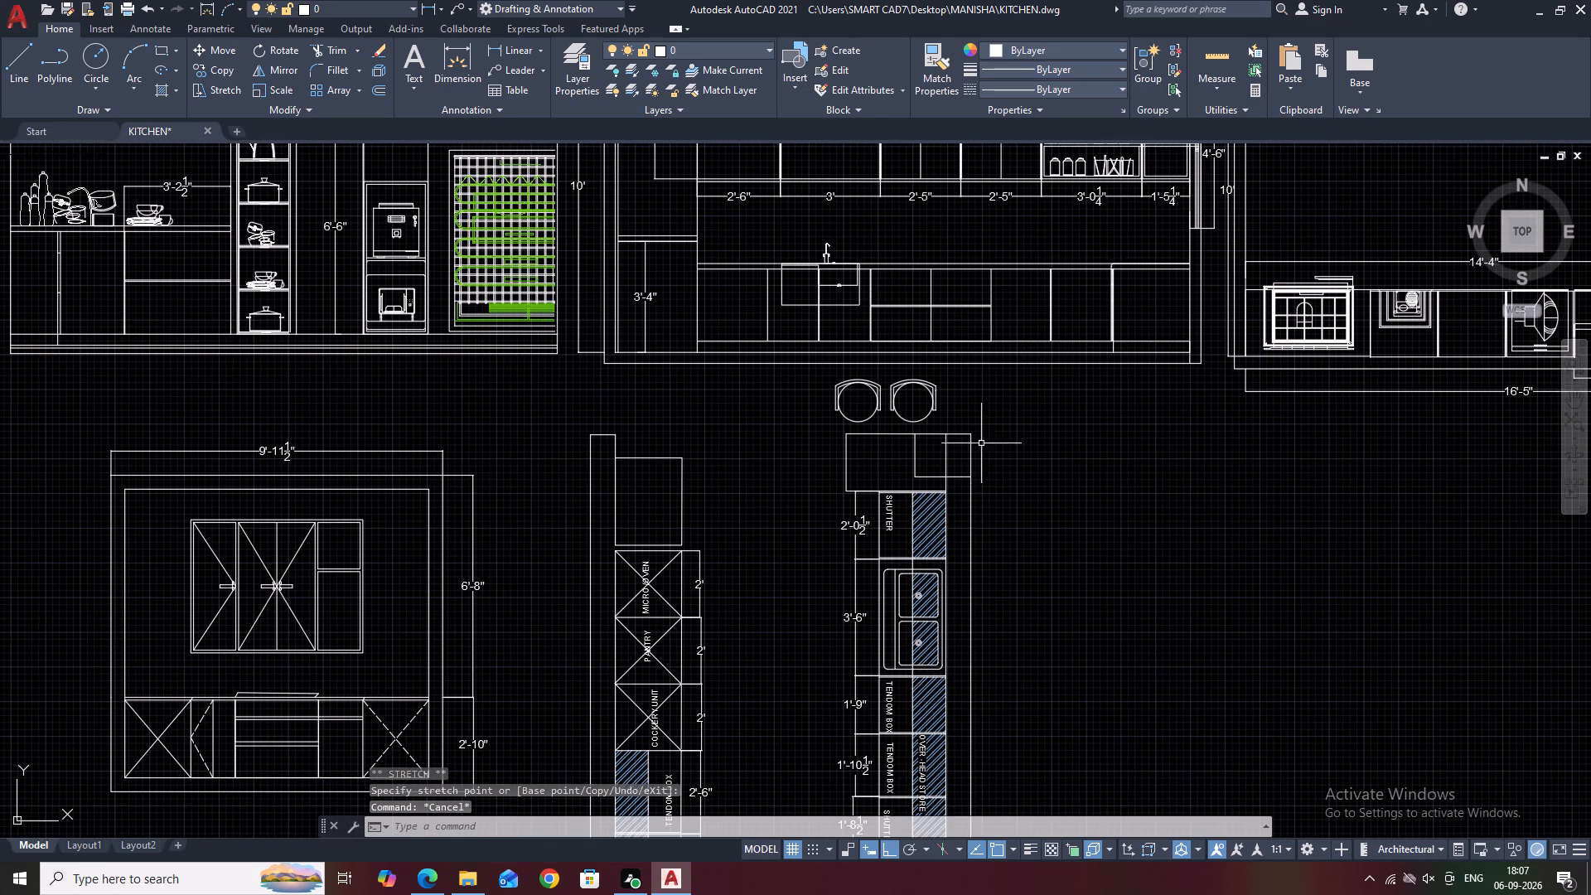
middle_drag(989, 454, 973, 480)
scroll(905, 492, up, 1)
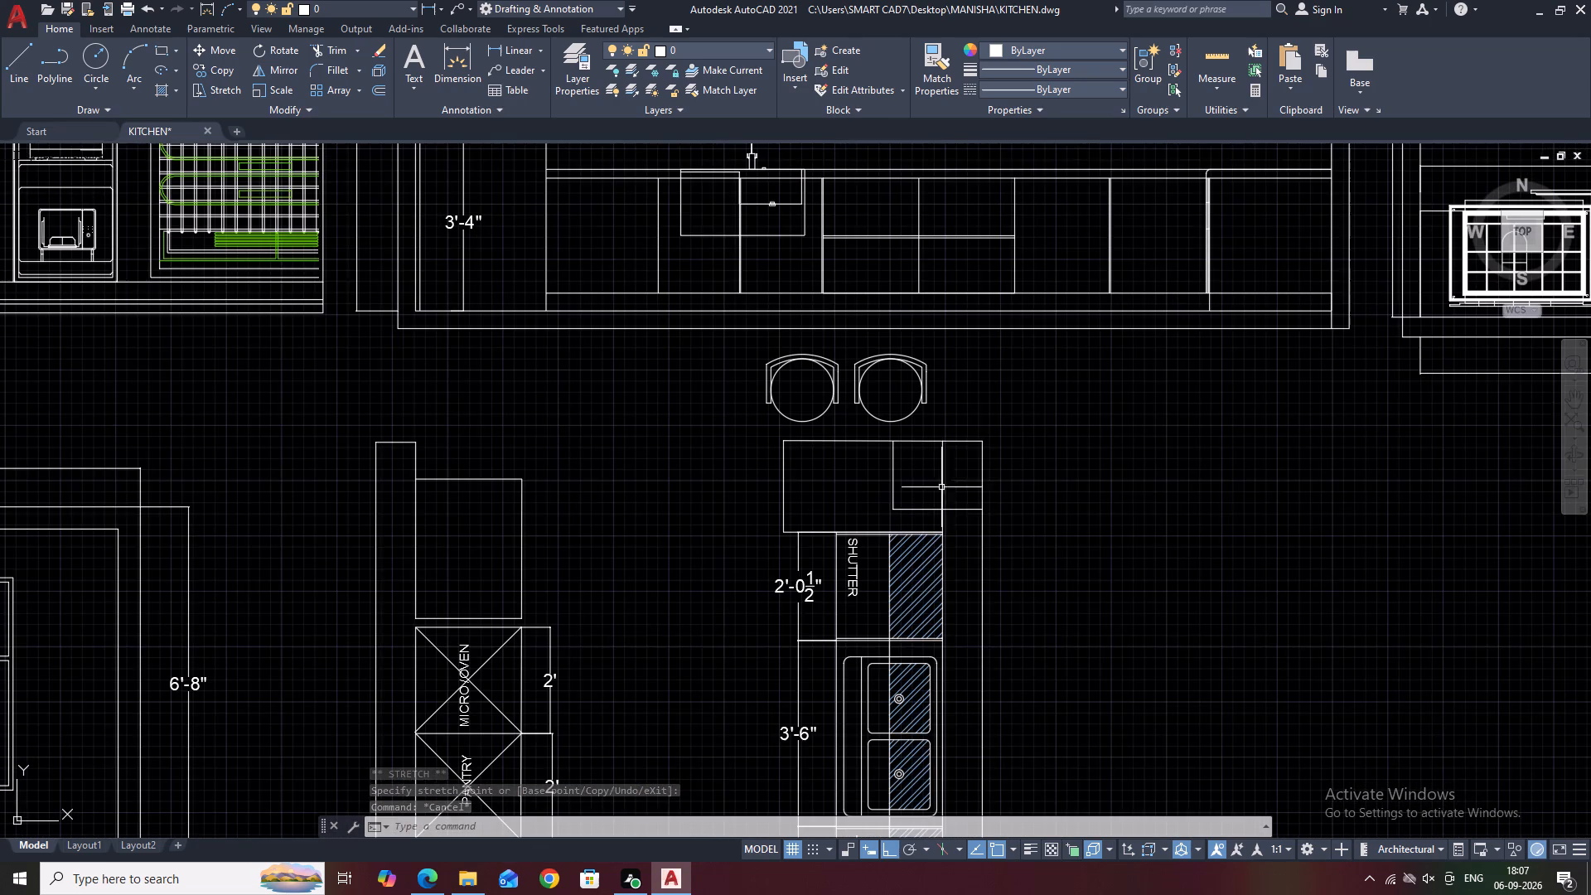
click(968, 481)
click(942, 464)
scroll(940, 468, up, 2)
key(Delete)
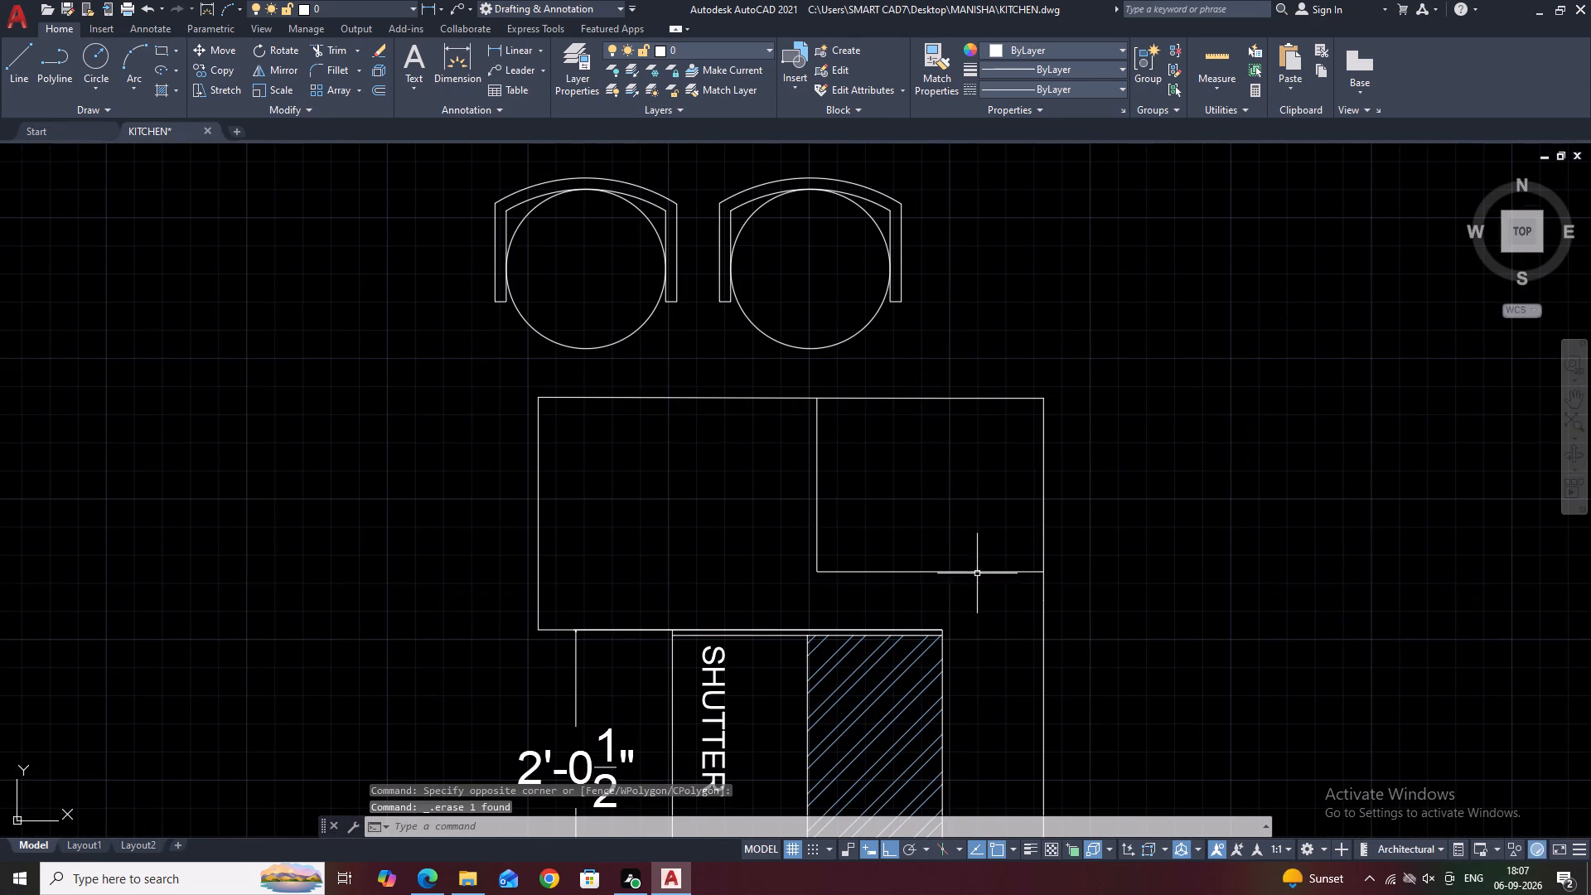
Draw a vertical line from the wall-side corner above the SHUTTER compartment up to the new horizontal wall line.
scroll(962, 467, down, 2)
middle_drag(1049, 518, 1052, 456)
middle_drag(970, 472, 997, 558)
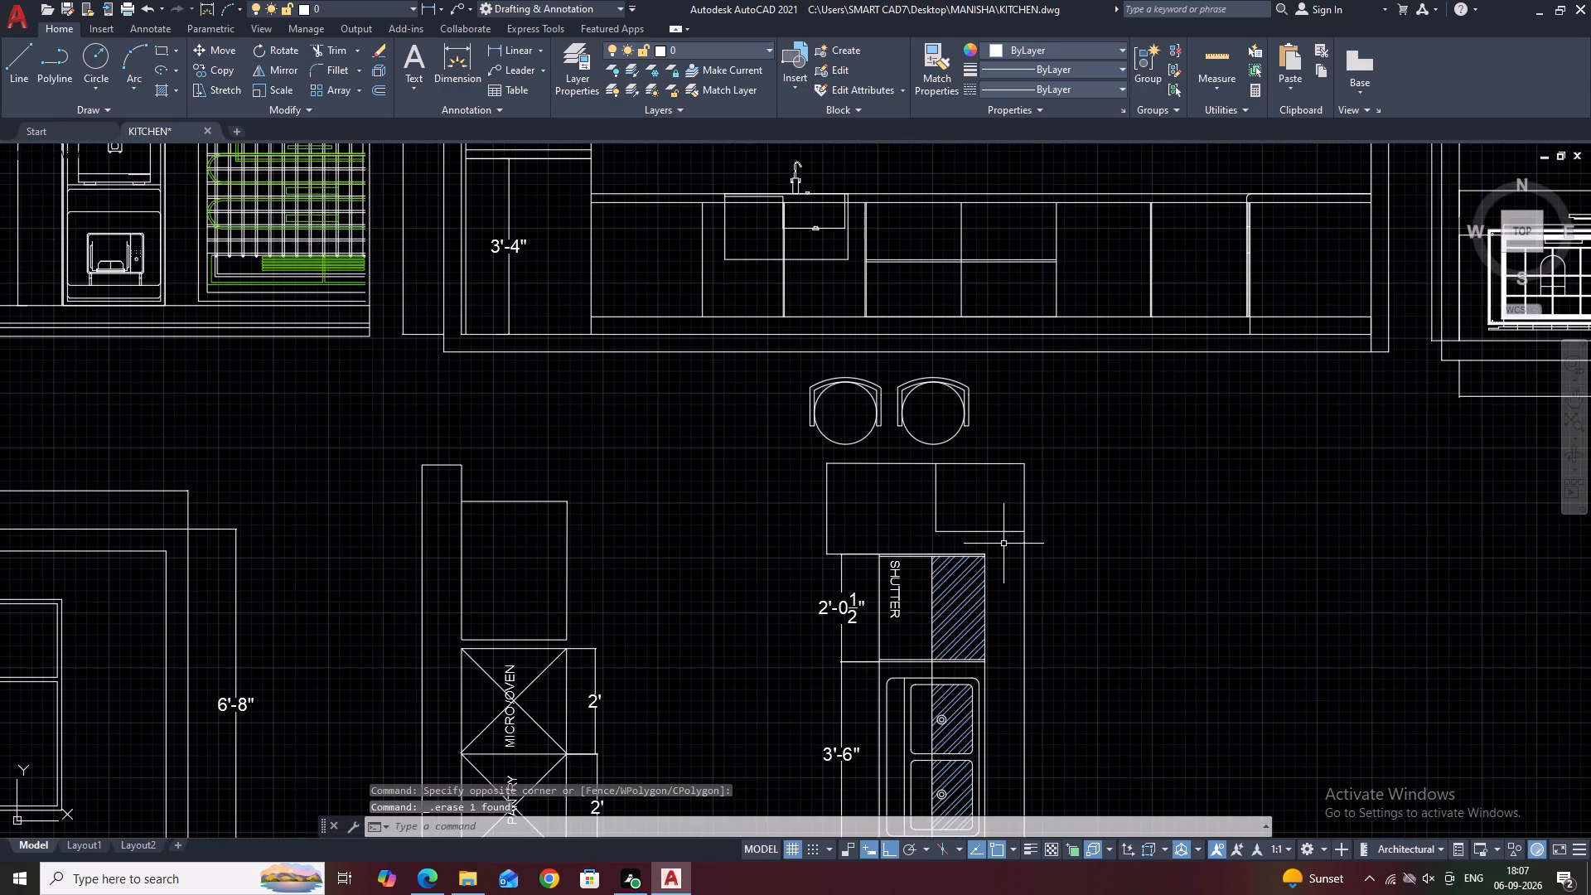
text(L)
key(space)
scroll(1002, 575, up, 2)
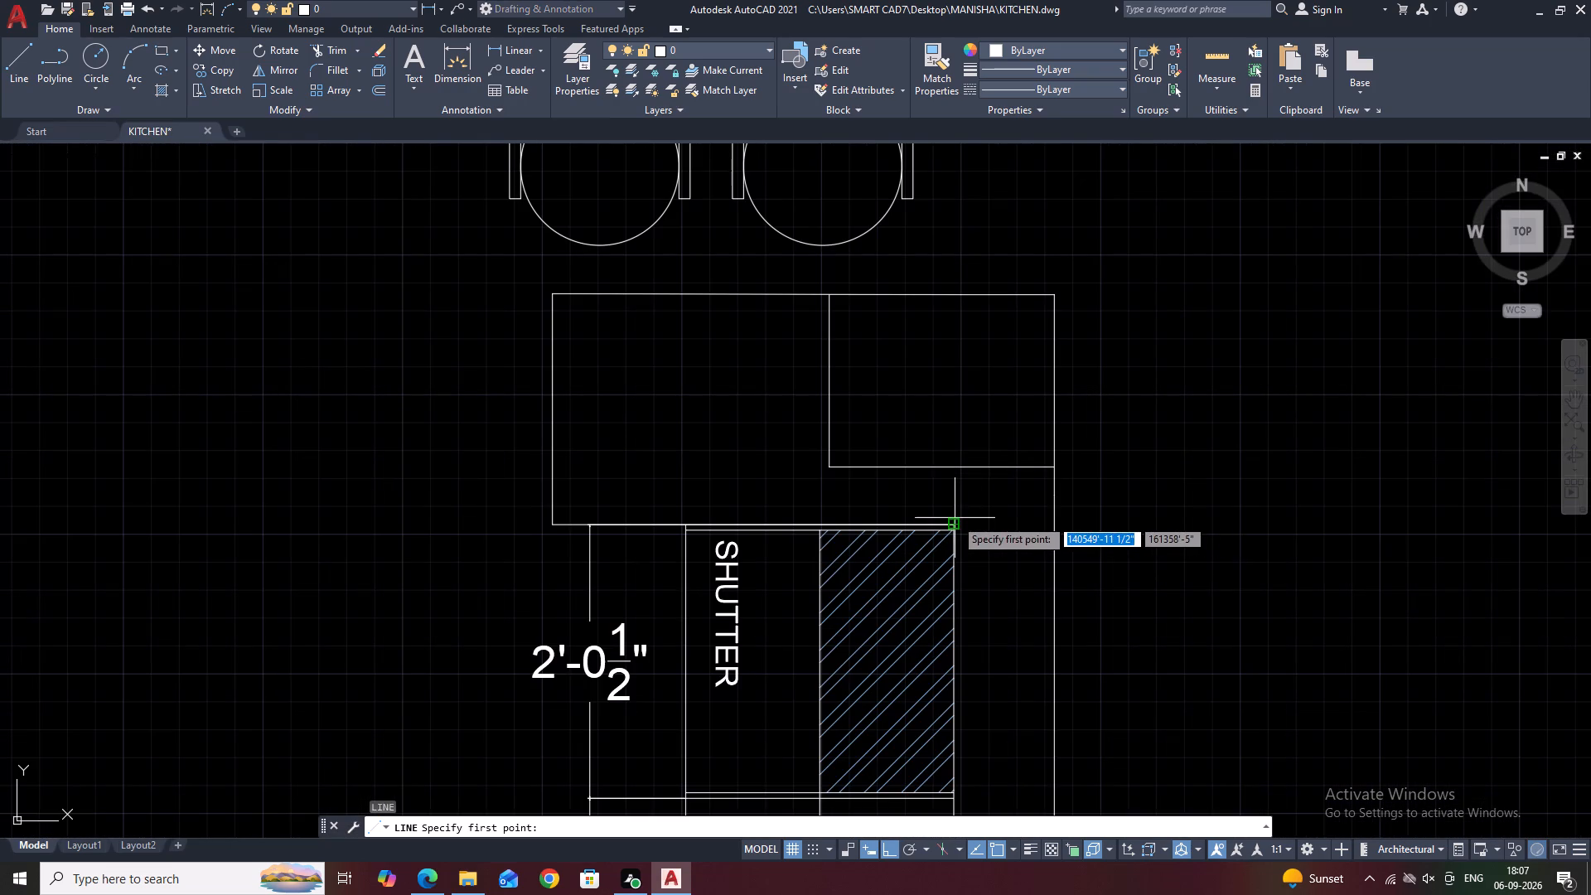
click(954, 525)
click(956, 462)
key(Escape)
Erase the vertical line of the L-shaped outline inside the stool counter.
scroll(981, 472, down, 5)
middle_drag(1090, 506, 1072, 456)
scroll(938, 368, up, 2)
middle_drag(1000, 416, 995, 445)
scroll(1032, 525, up, 2)
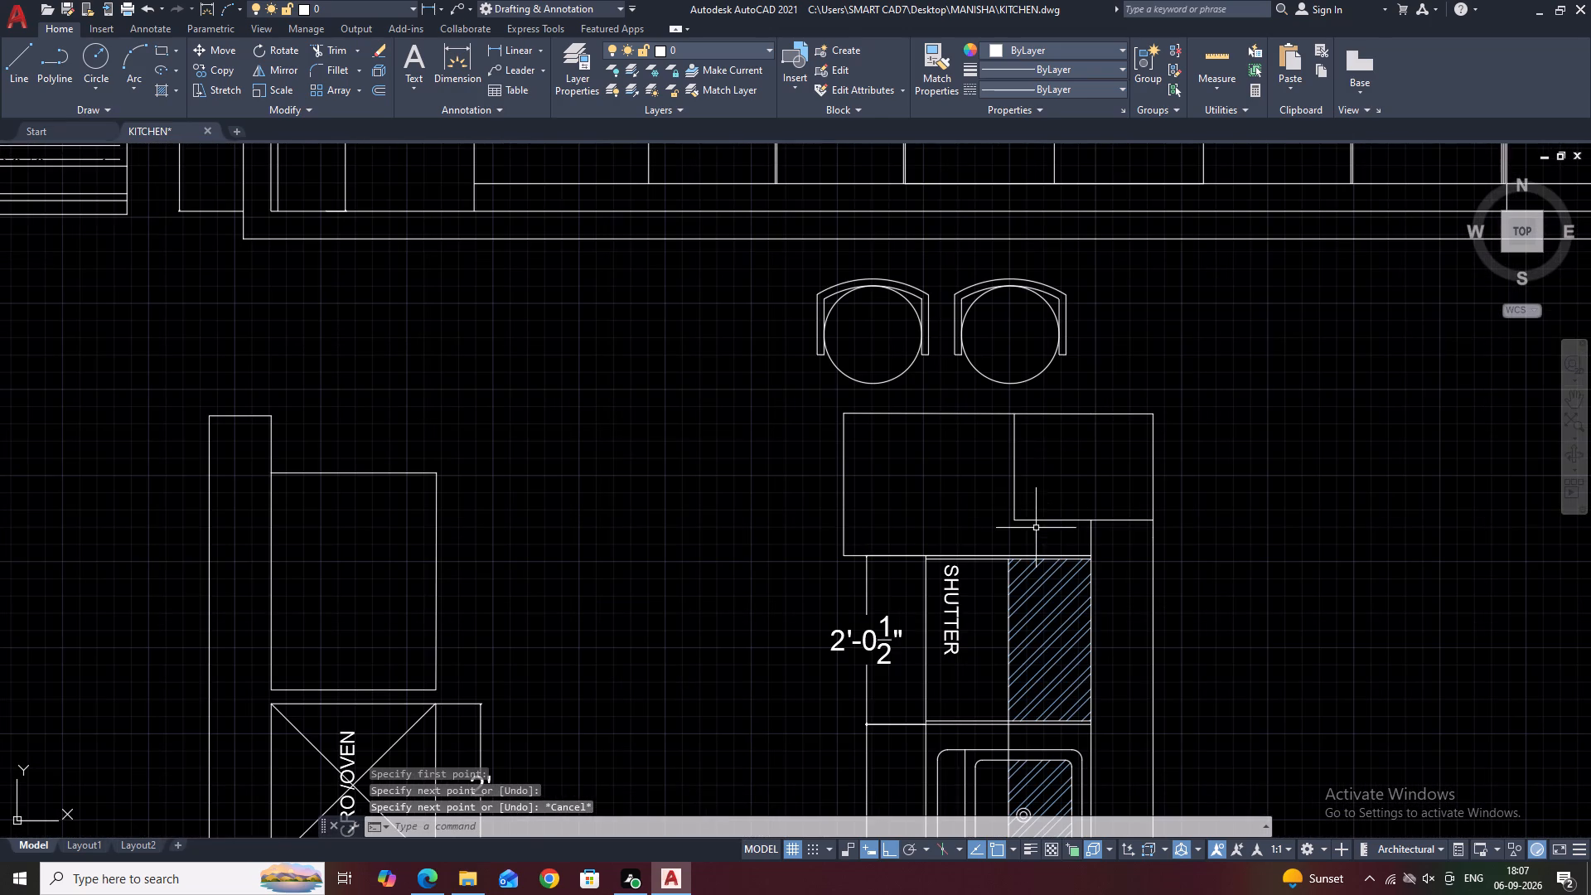
drag(1048, 465, 1040, 465)
click(996, 457)
middle_drag(1083, 535, 1007, 538)
key(Delete)
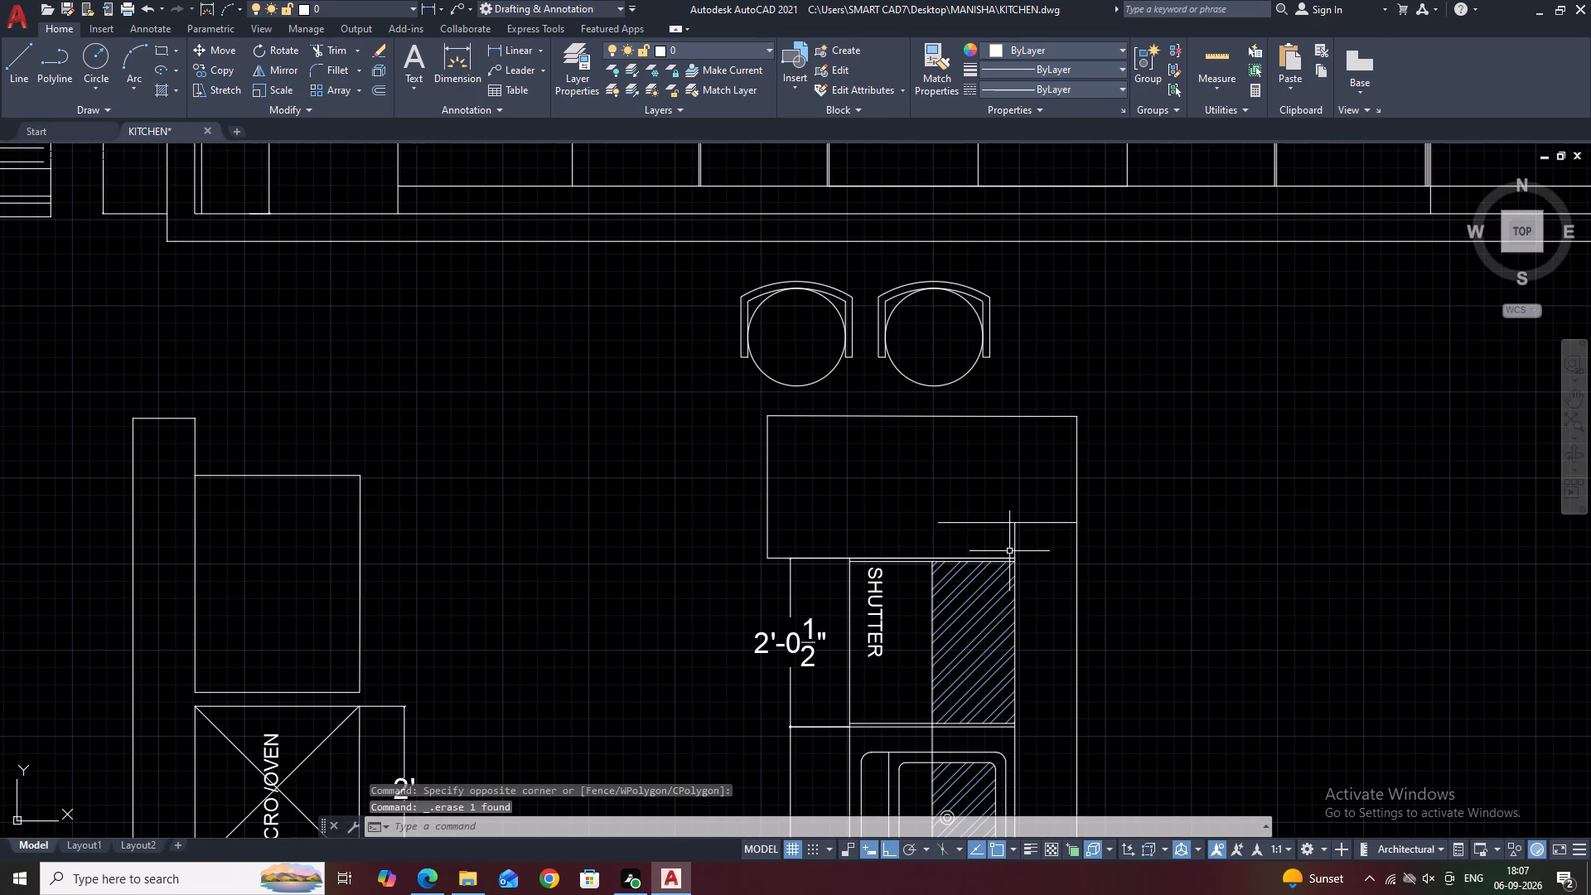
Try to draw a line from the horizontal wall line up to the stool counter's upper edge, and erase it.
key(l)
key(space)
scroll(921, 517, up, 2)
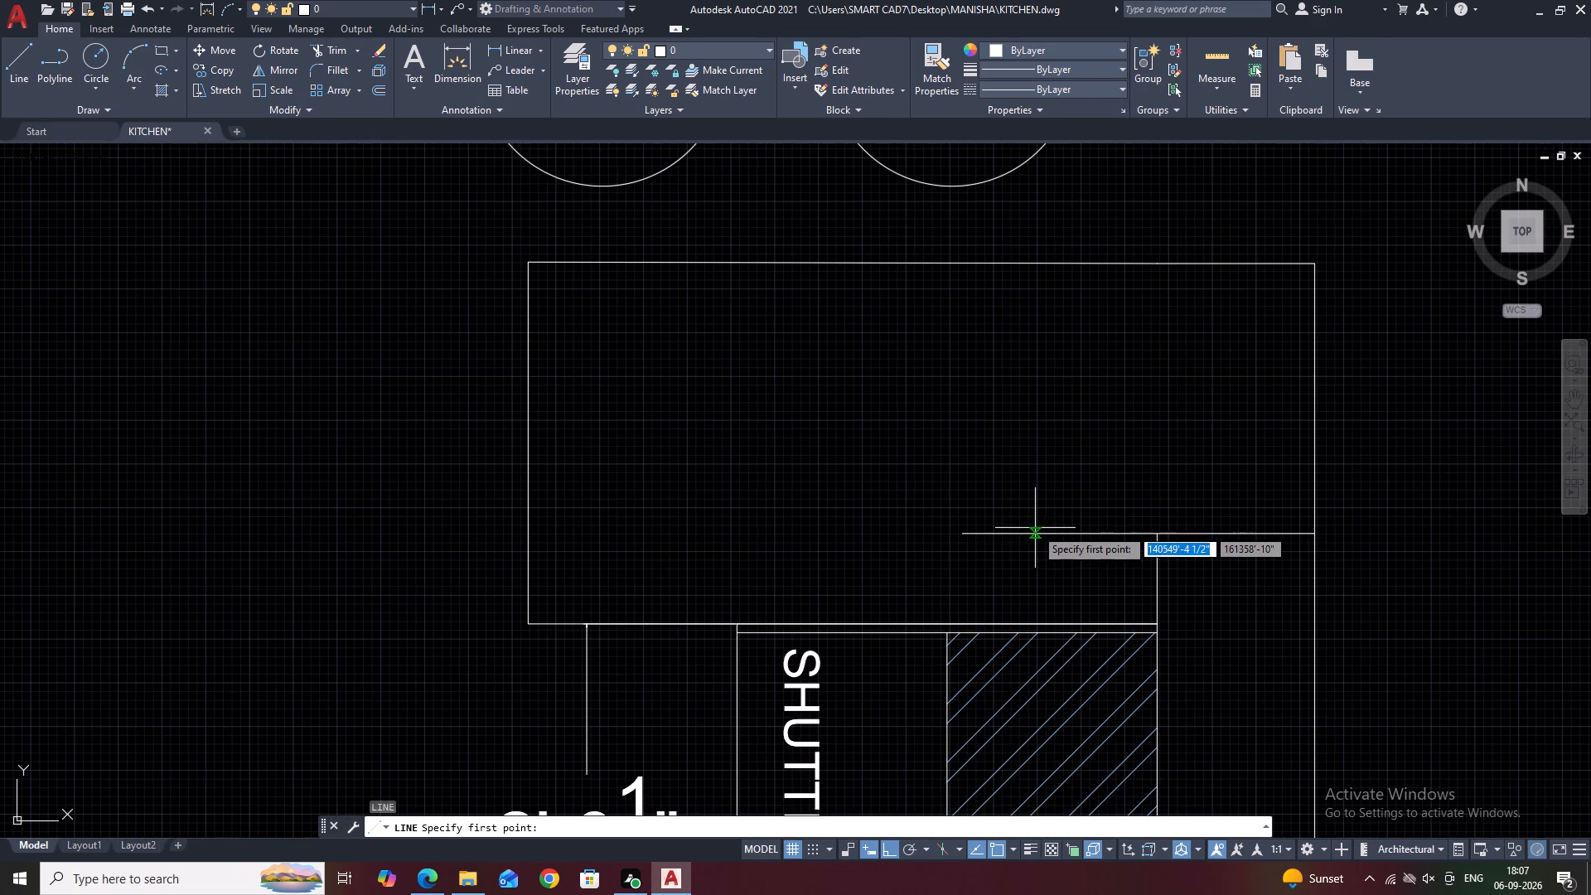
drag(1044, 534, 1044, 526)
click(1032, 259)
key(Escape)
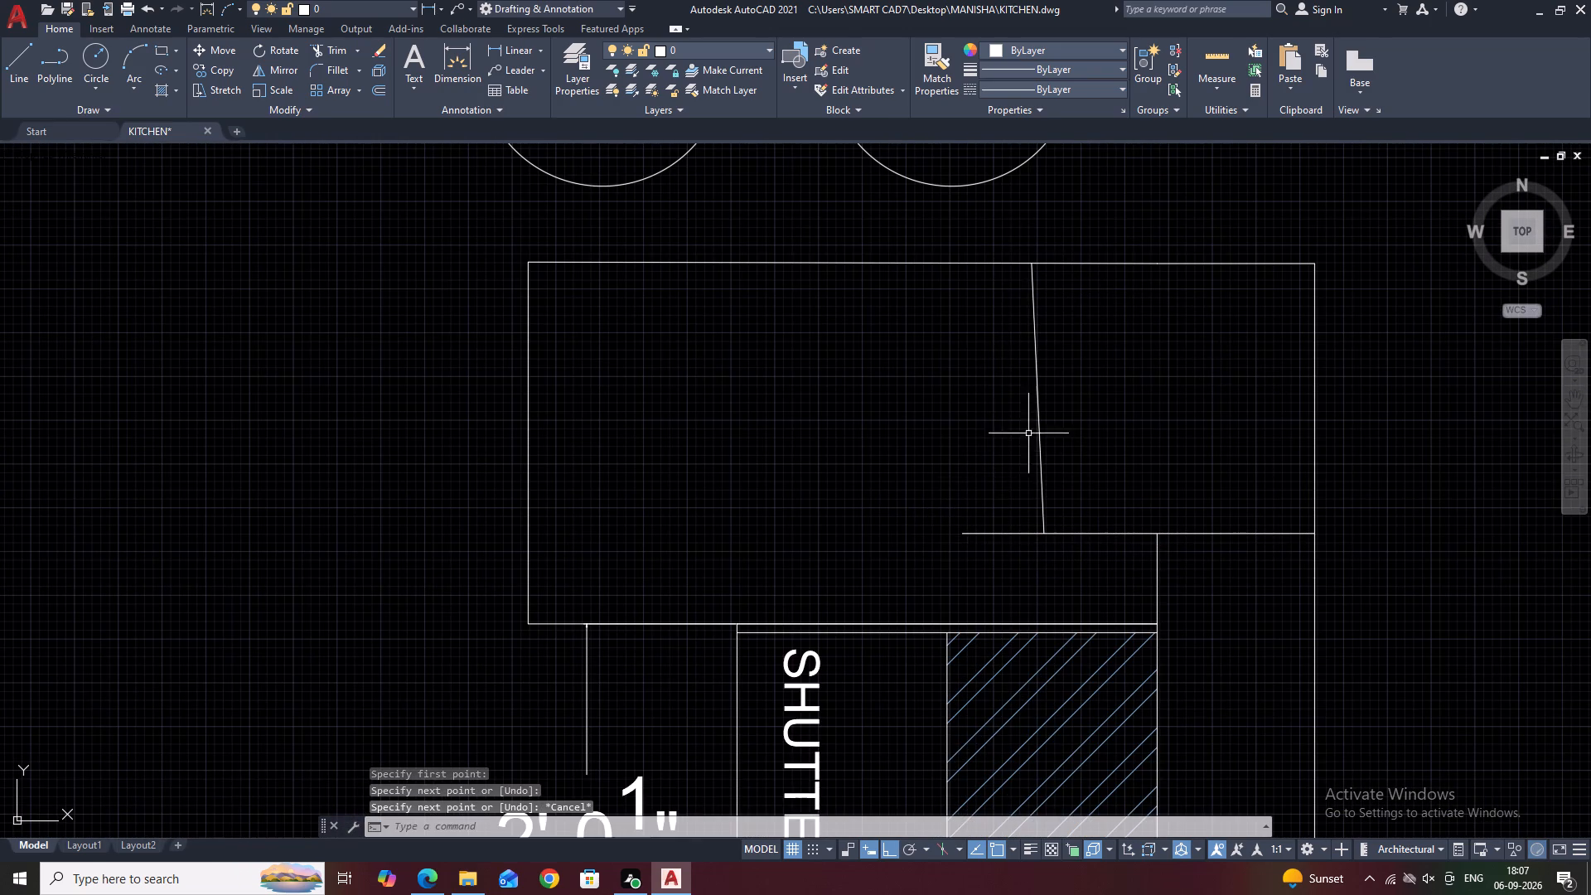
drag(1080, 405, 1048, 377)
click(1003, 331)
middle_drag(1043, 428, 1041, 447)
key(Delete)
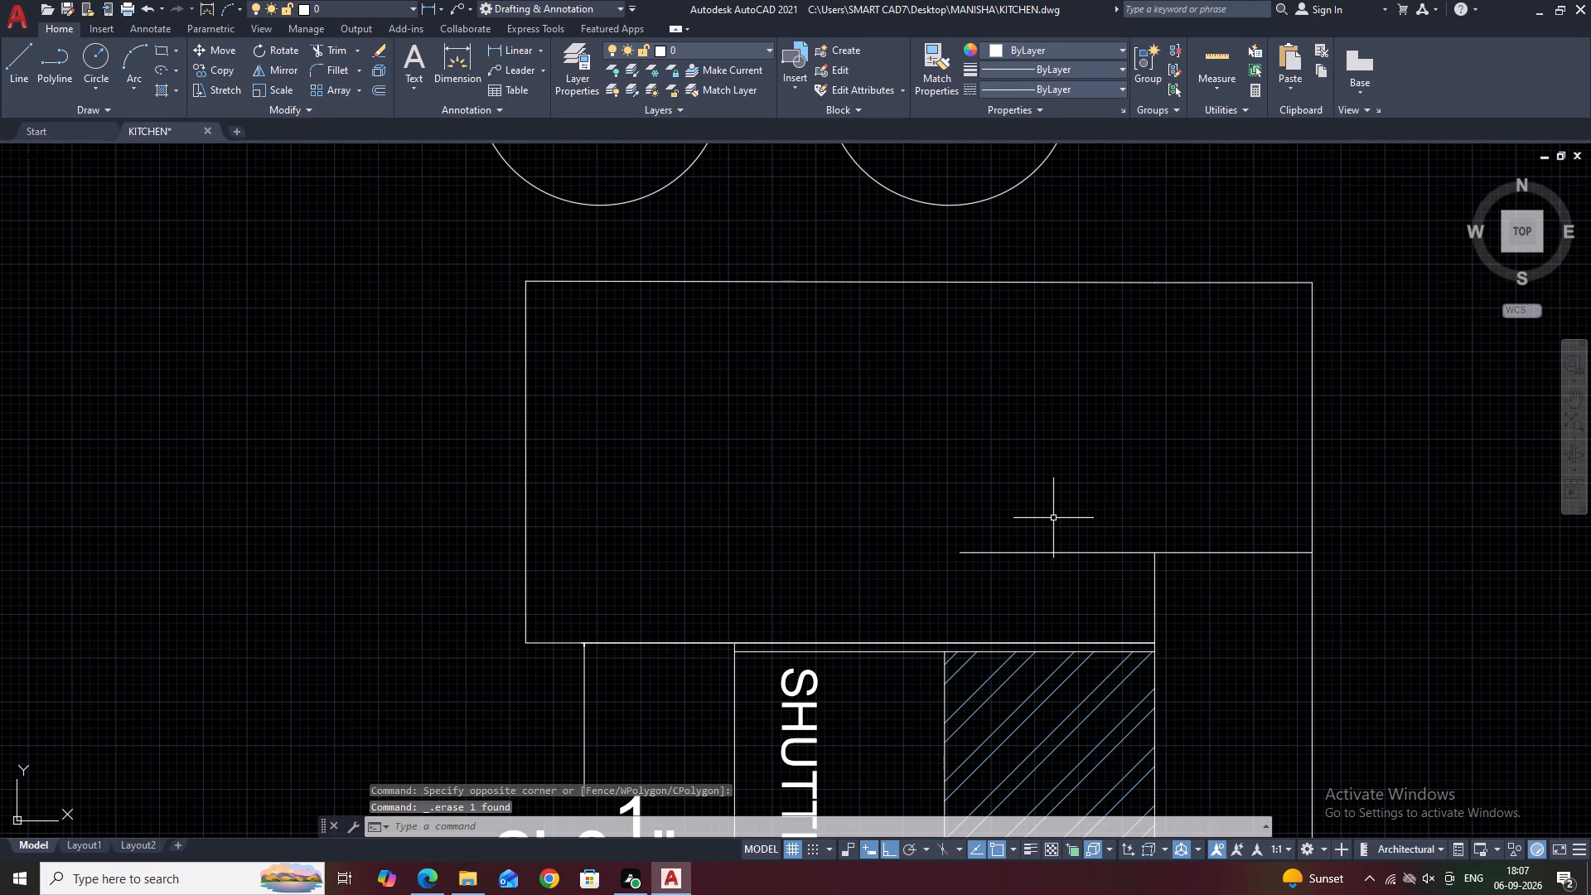
Draw a straight vertical line from the horizontal wall line up to the stool counter's upper edge, slightly in from its free end.
key(l)
key(space)
drag(1045, 551, 1045, 528)
click(1042, 275)
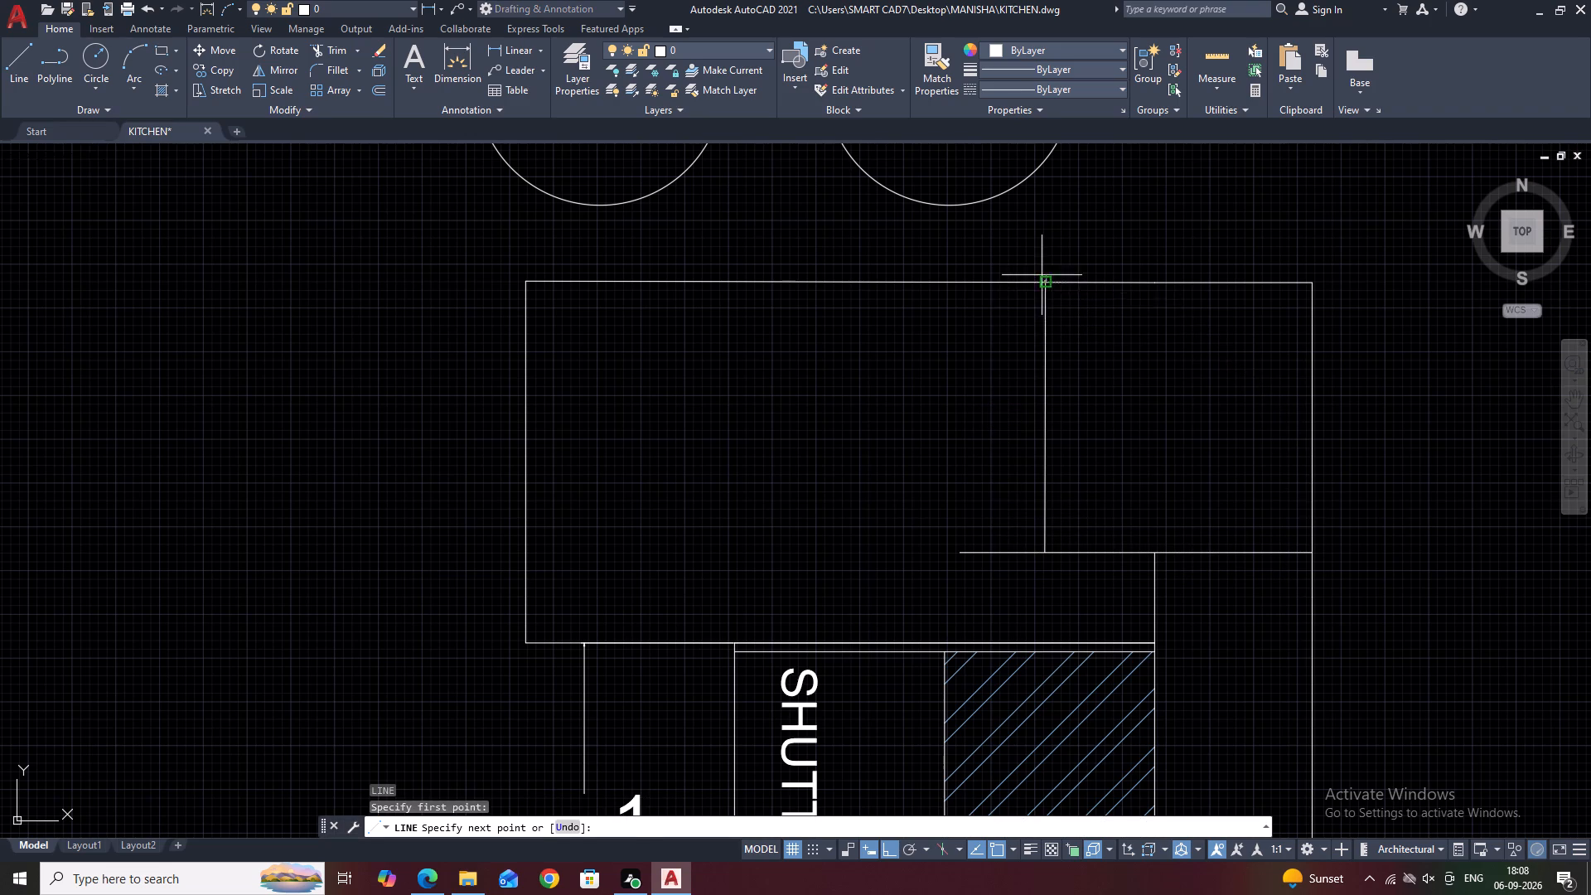
key(Escape)
Trim the horizontal wall line's overhanging end back to the new vertical line.
key(t)
text(R)
key(space)
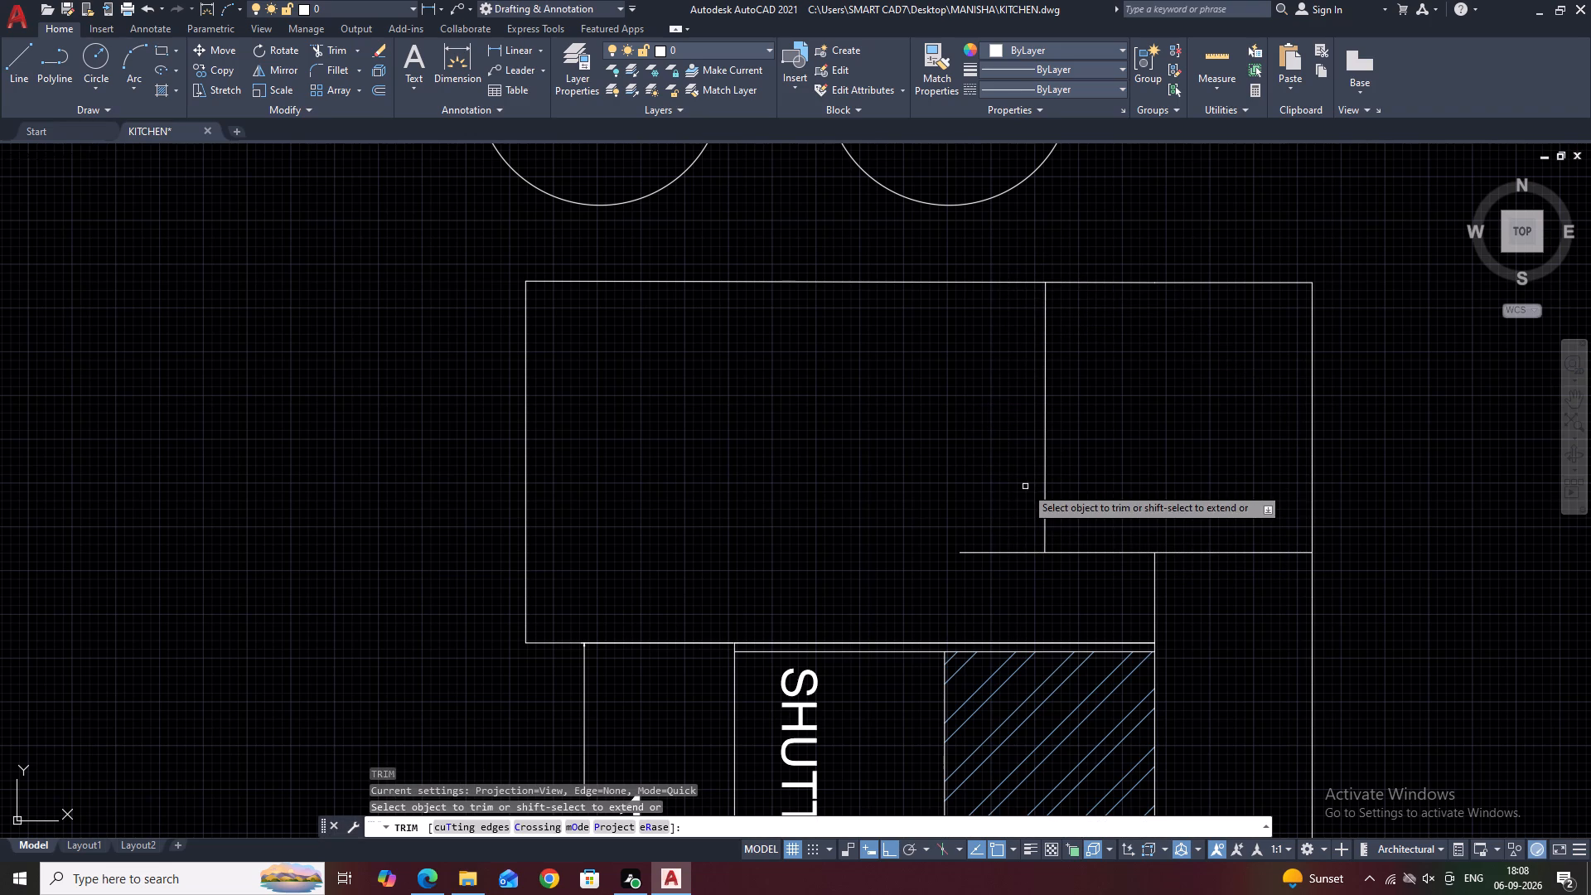
click(1008, 551)
key(Escape)
scroll(902, 457, down, 4)
scroll(950, 477, up, 2)
middle_drag(1028, 484, 1026, 483)
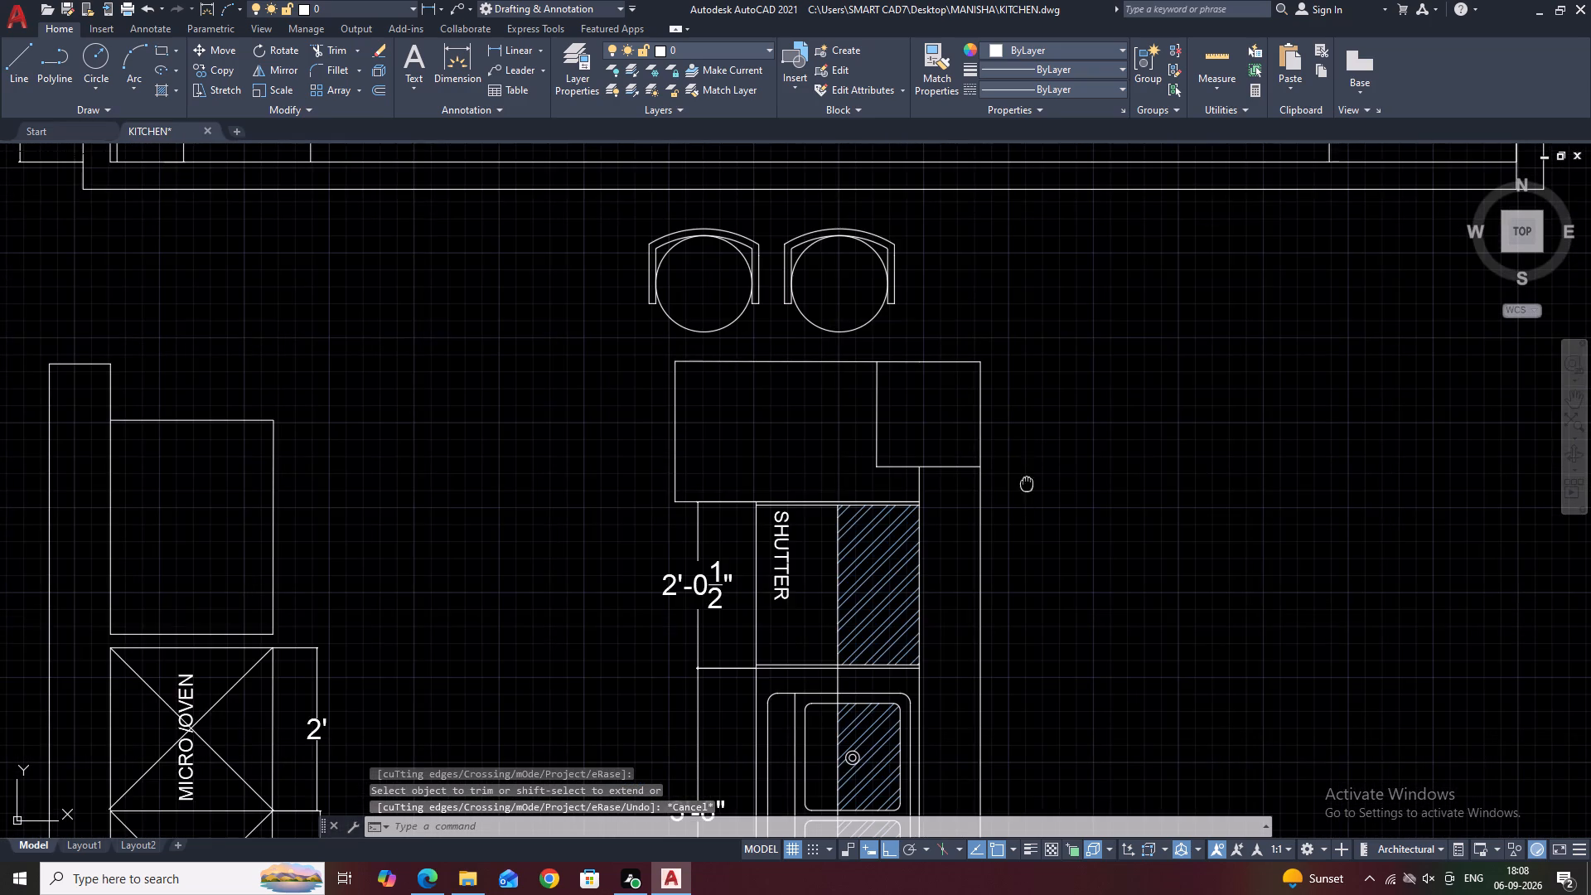
Examine the counter plan and the wall elevations across the whole drawing.
middle_drag(1026, 483, 1020, 438)
scroll(1019, 431, down, 4)
middle_drag(1083, 425, 1060, 365)
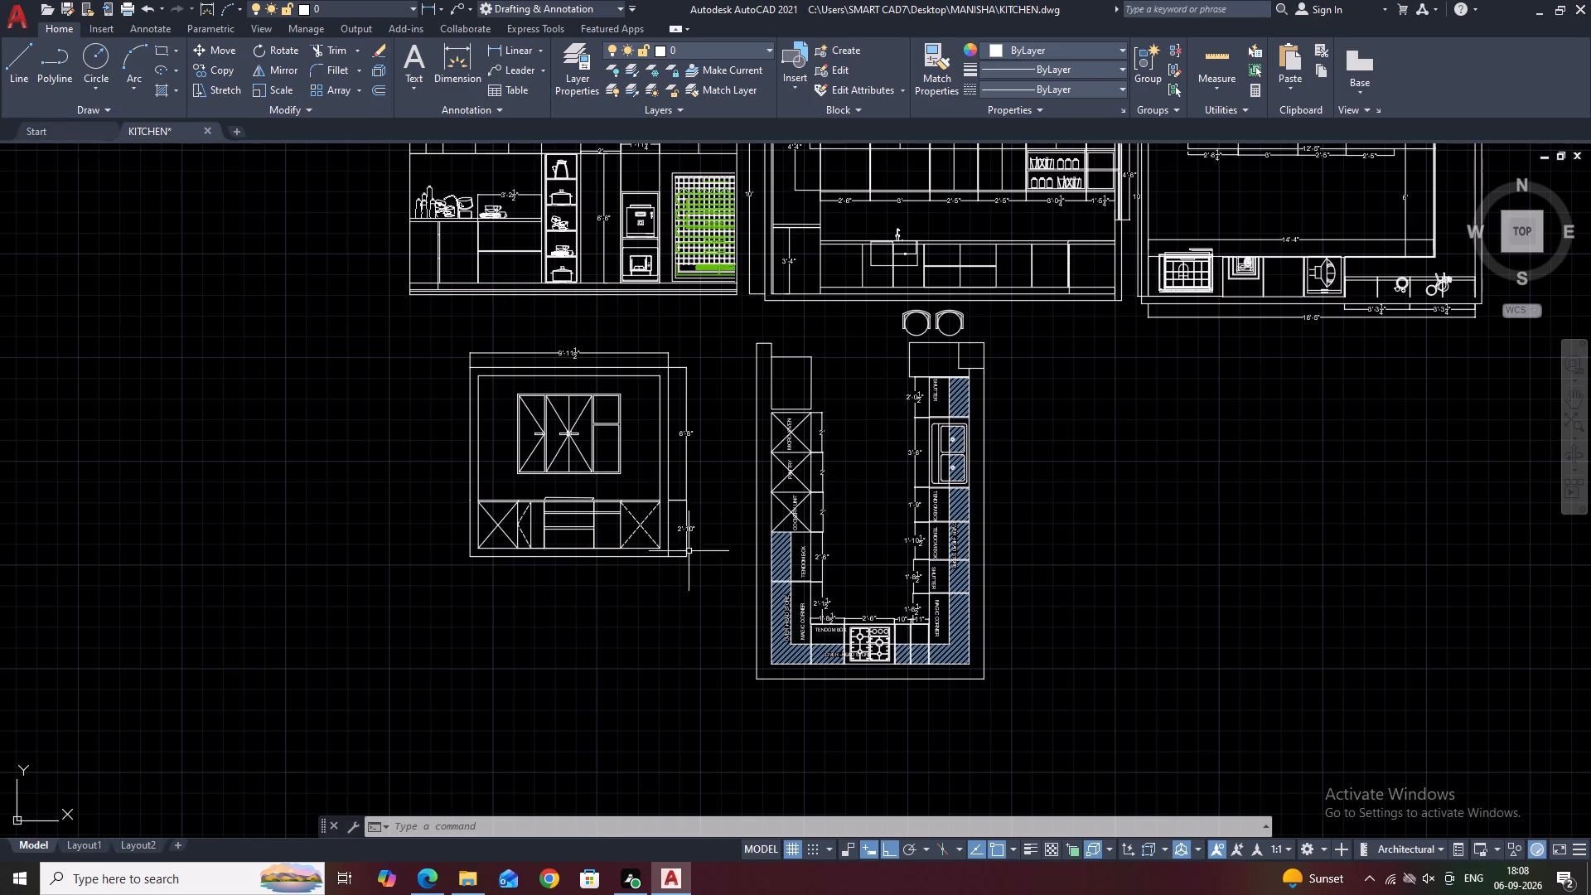
middle_drag(829, 449, 863, 513)
scroll(799, 422, down, 1)
middle_drag(1019, 403, 816, 411)
middle_drag(930, 468, 930, 384)
middle_drag(683, 401, 737, 449)
middle_drag(783, 343, 811, 433)
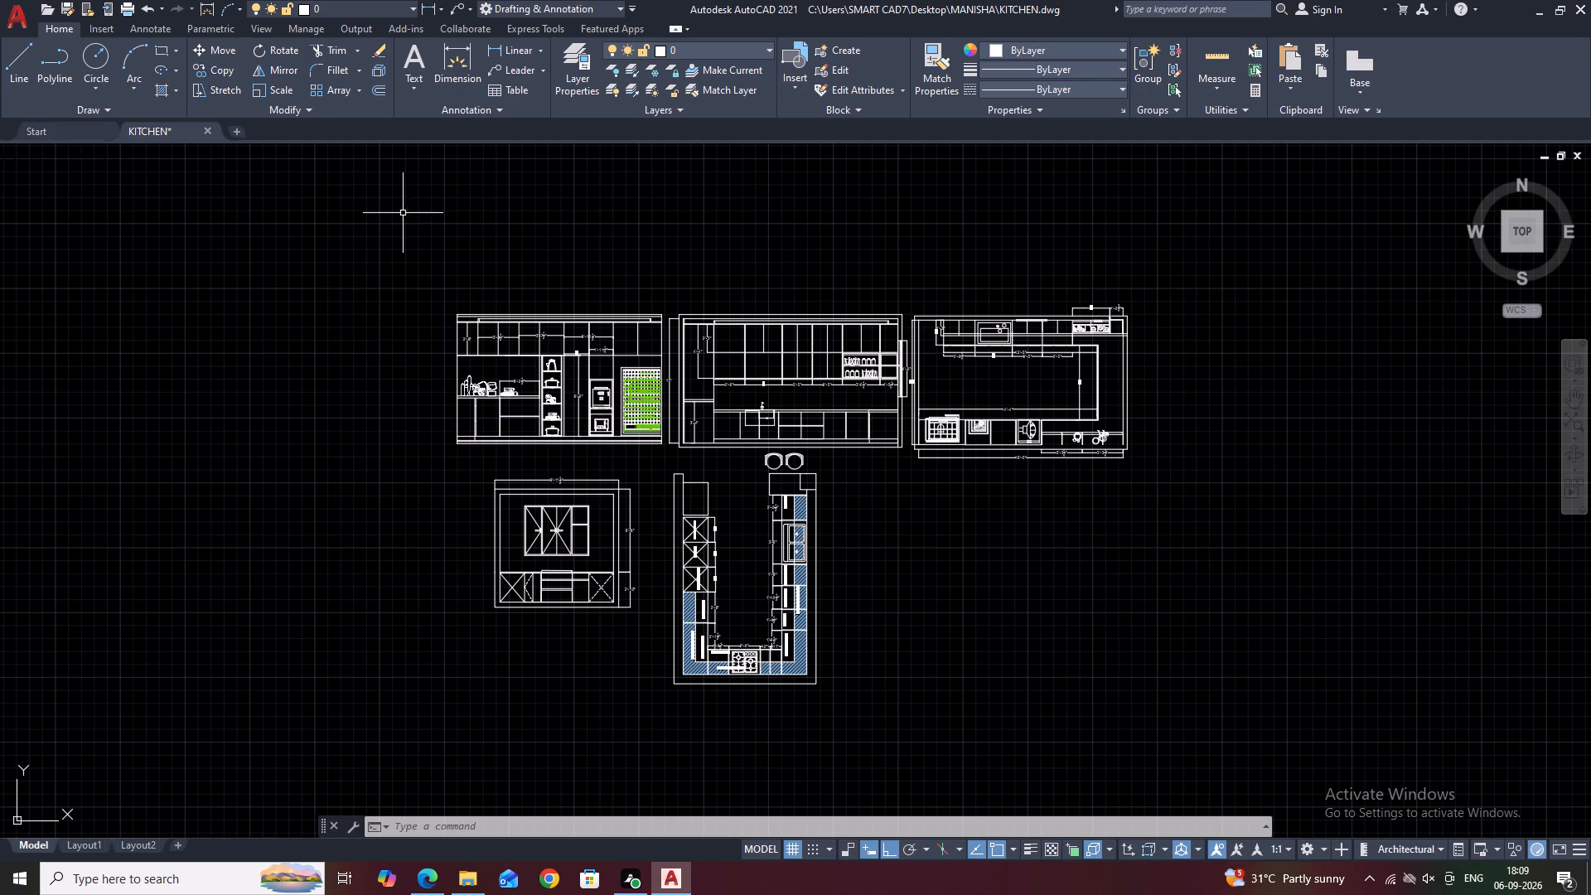
middle_drag(678, 358, 751, 311)
scroll(737, 327, up, 2)
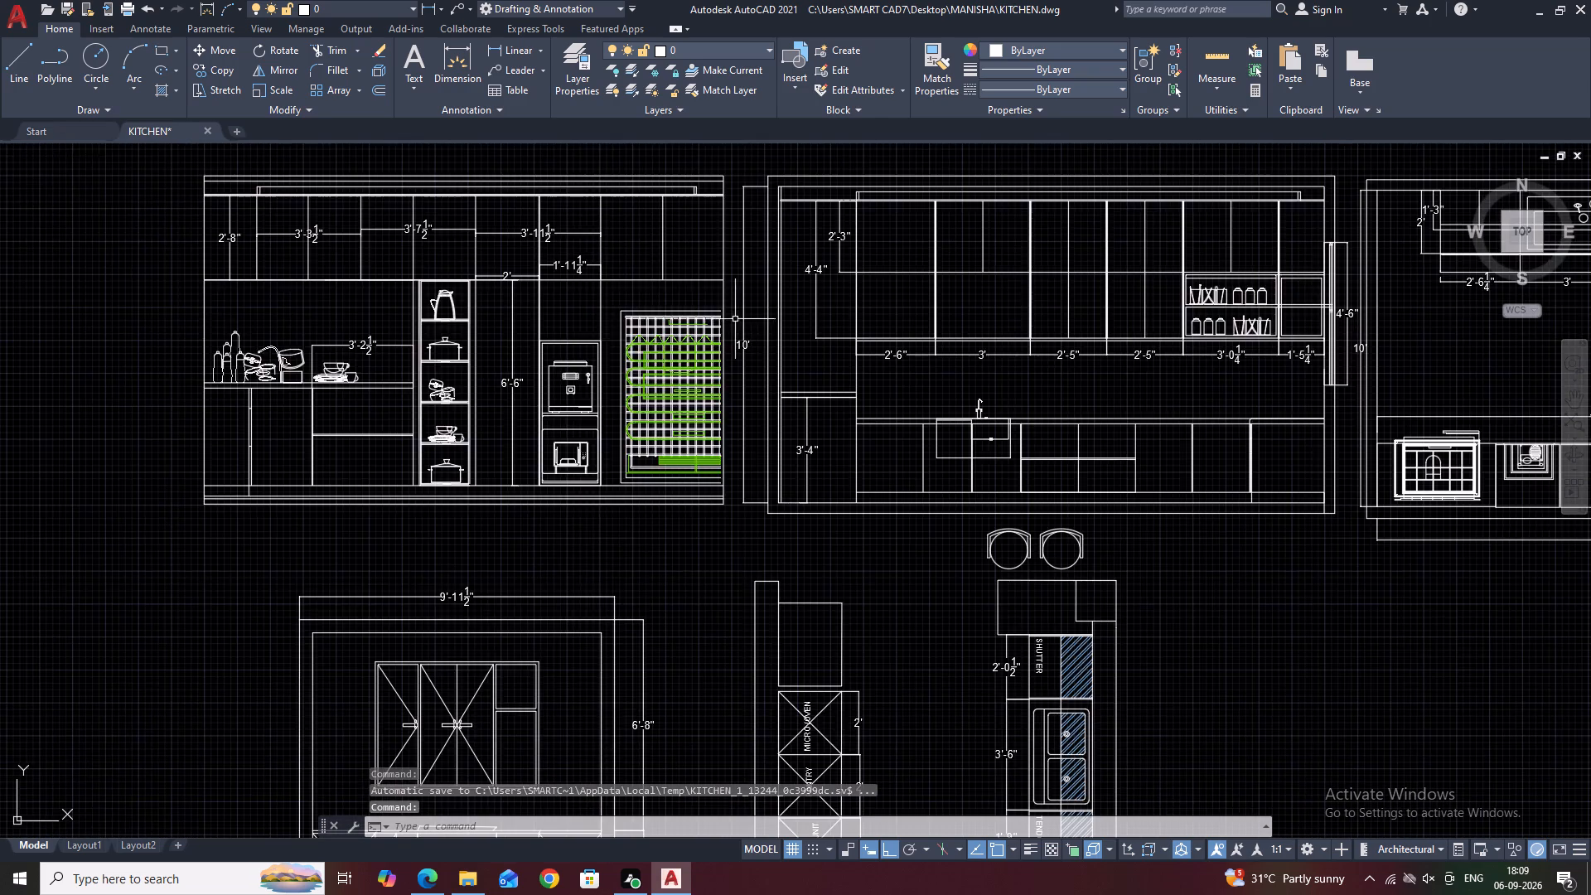
scroll(735, 319, up, 1)
middle_drag(778, 312, 802, 331)
scroll(810, 309, down, 2)
middle_drag(864, 344, 891, 356)
scroll(930, 334, down, 1)
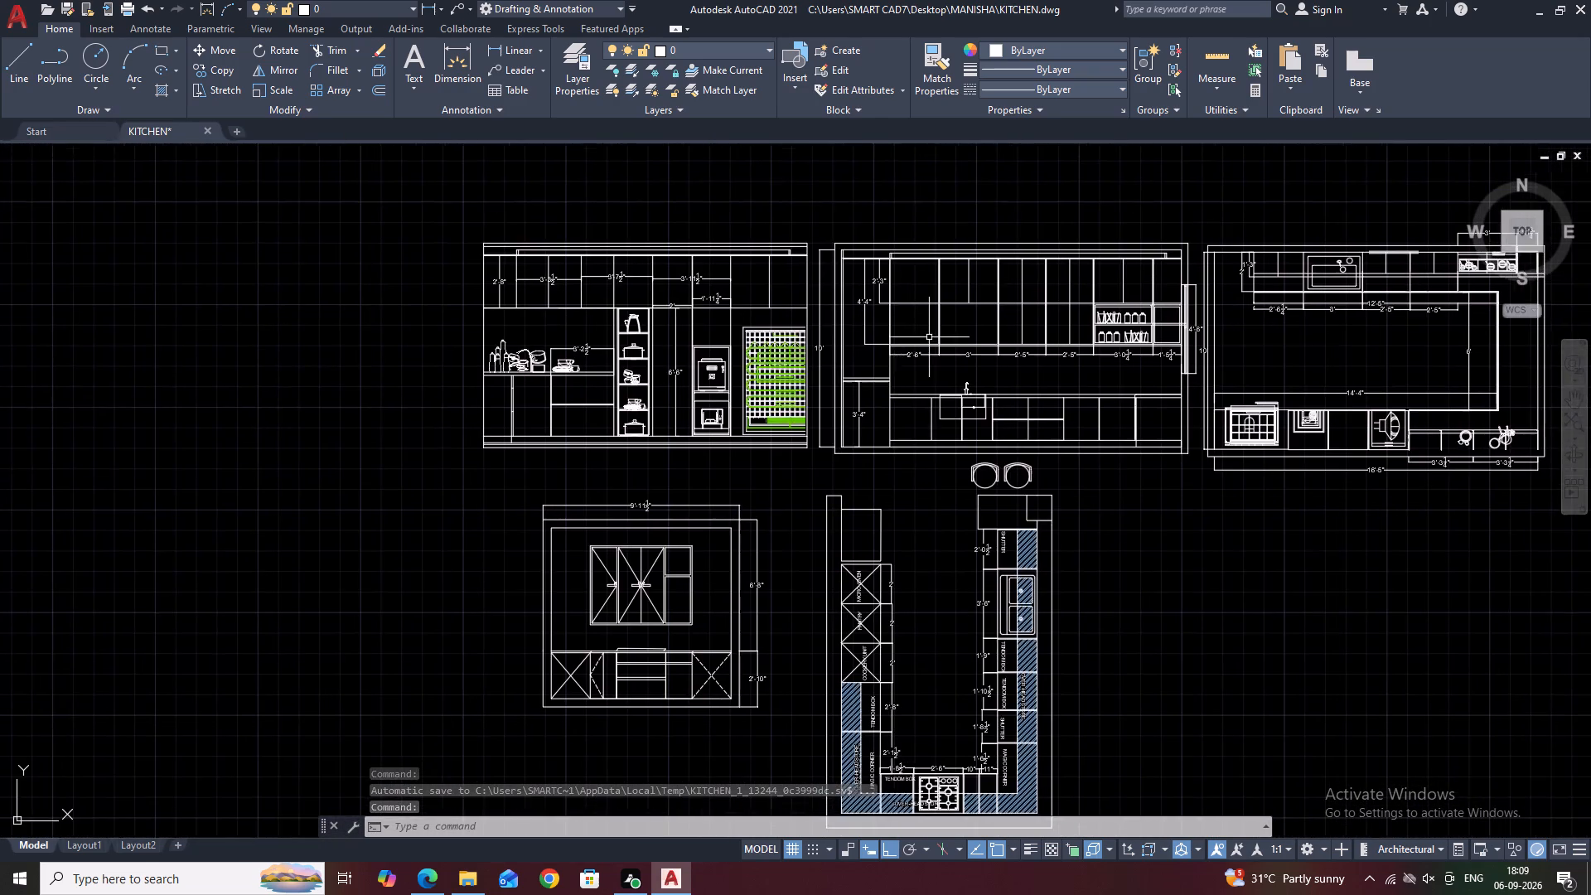
scroll(896, 321, up, 2)
middle_drag(913, 324, 812, 293)
scroll(805, 282, down, 1)
middle_drag(861, 251, 837, 266)
scroll(894, 288, up, 1)
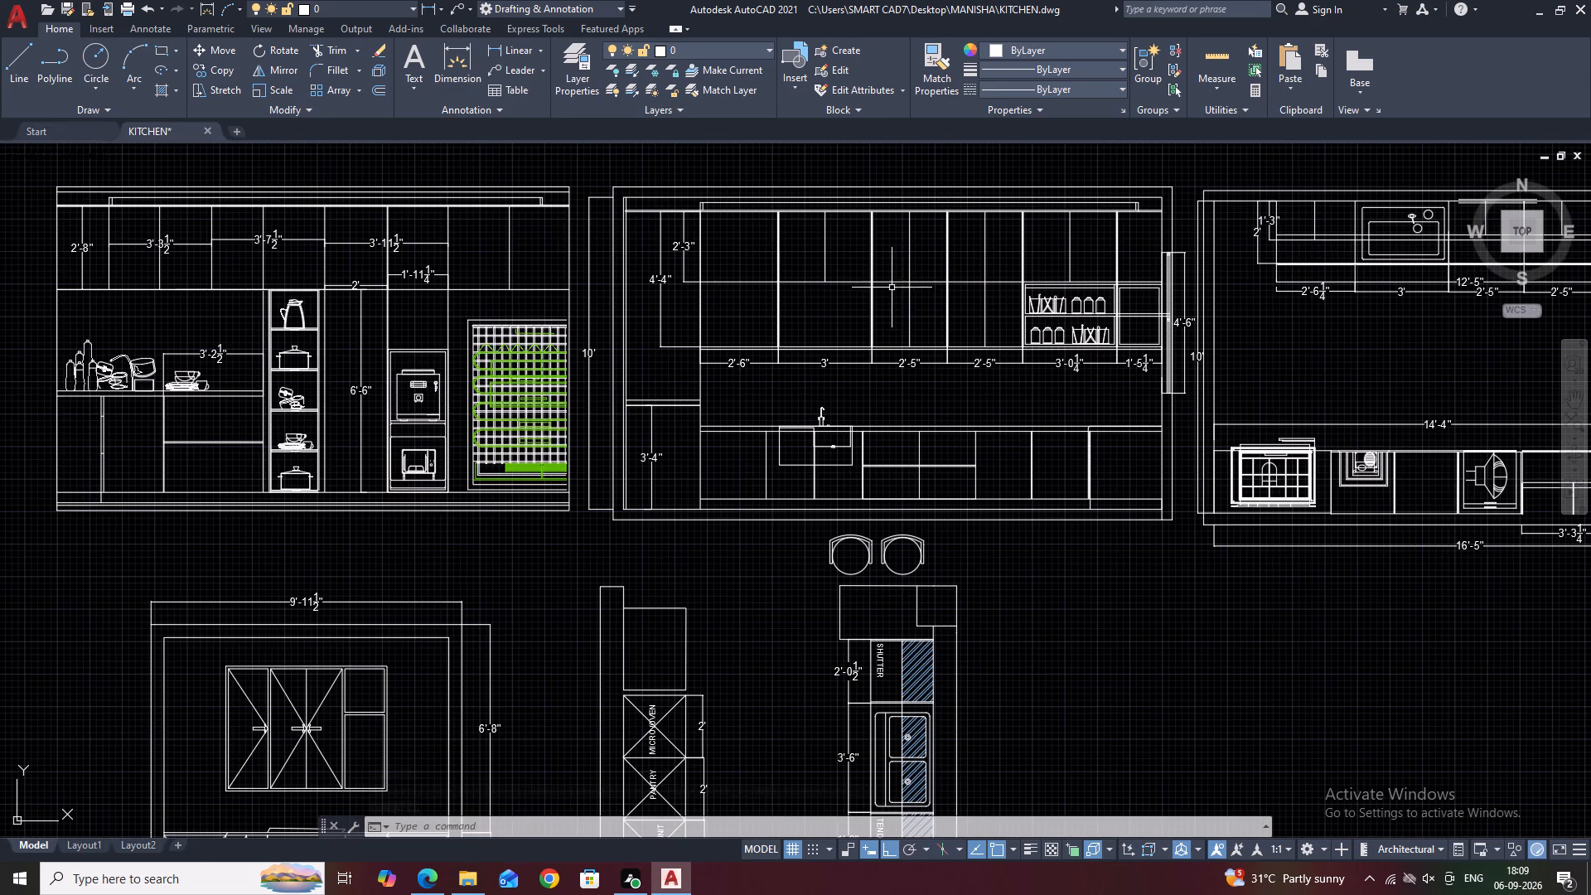
middle_drag(850, 259, 850, 292)
scroll(851, 301, up, 2)
middle_drag(882, 272, 849, 299)
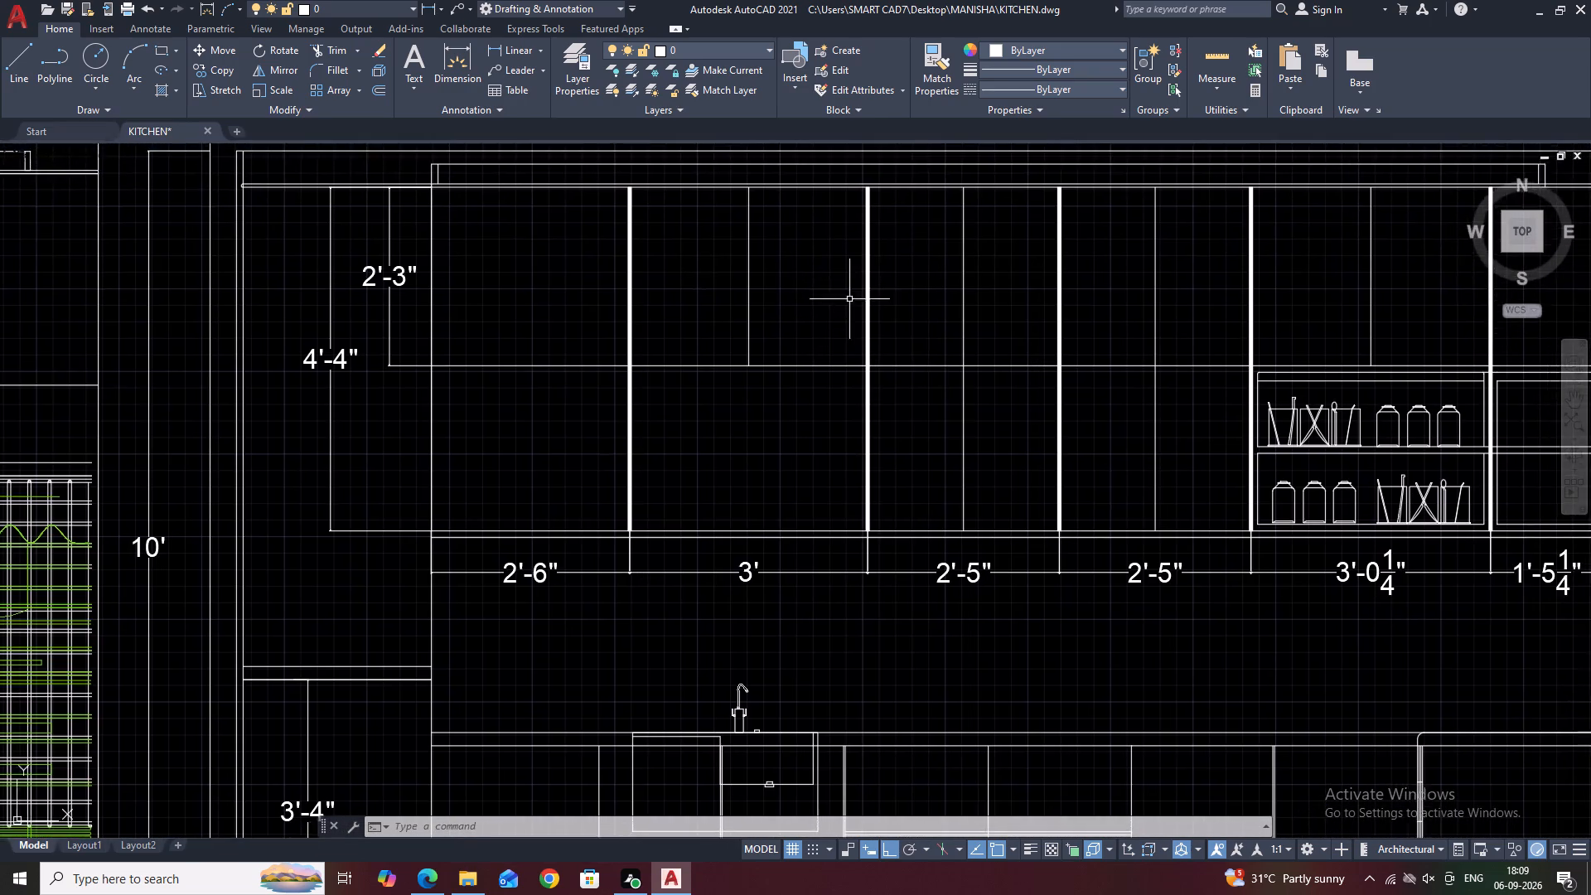
scroll(849, 299, down, 1)
middle_drag(1055, 324, 824, 286)
scroll(842, 284, down, 1)
middle_drag(967, 310, 863, 278)
middle_drag(929, 316, 874, 299)
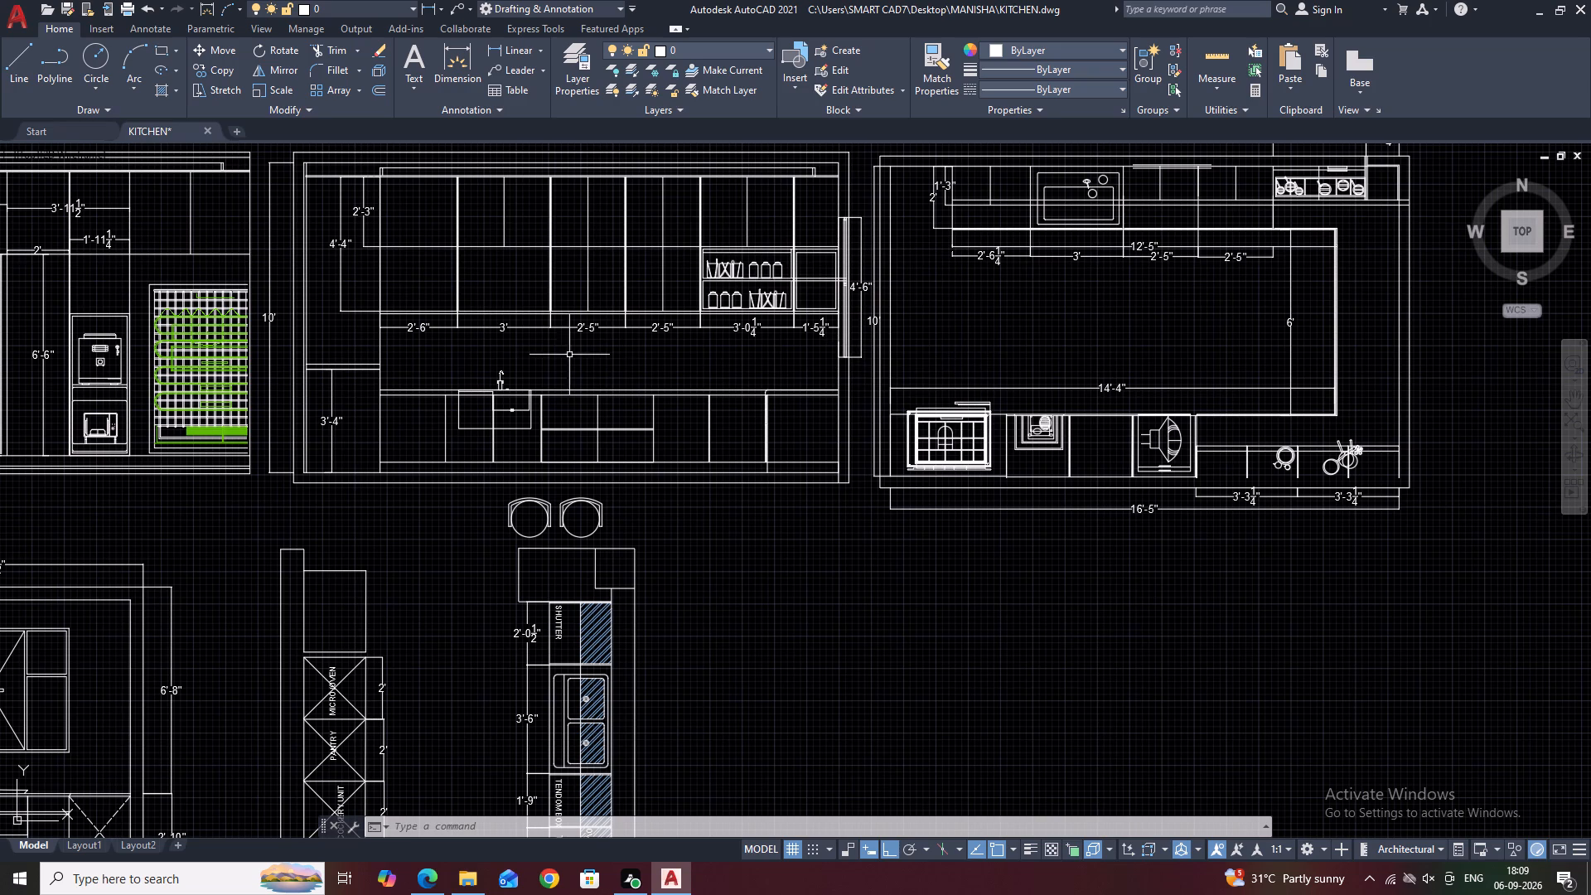
Create a new layer named FURNUTRE.
click(573, 81)
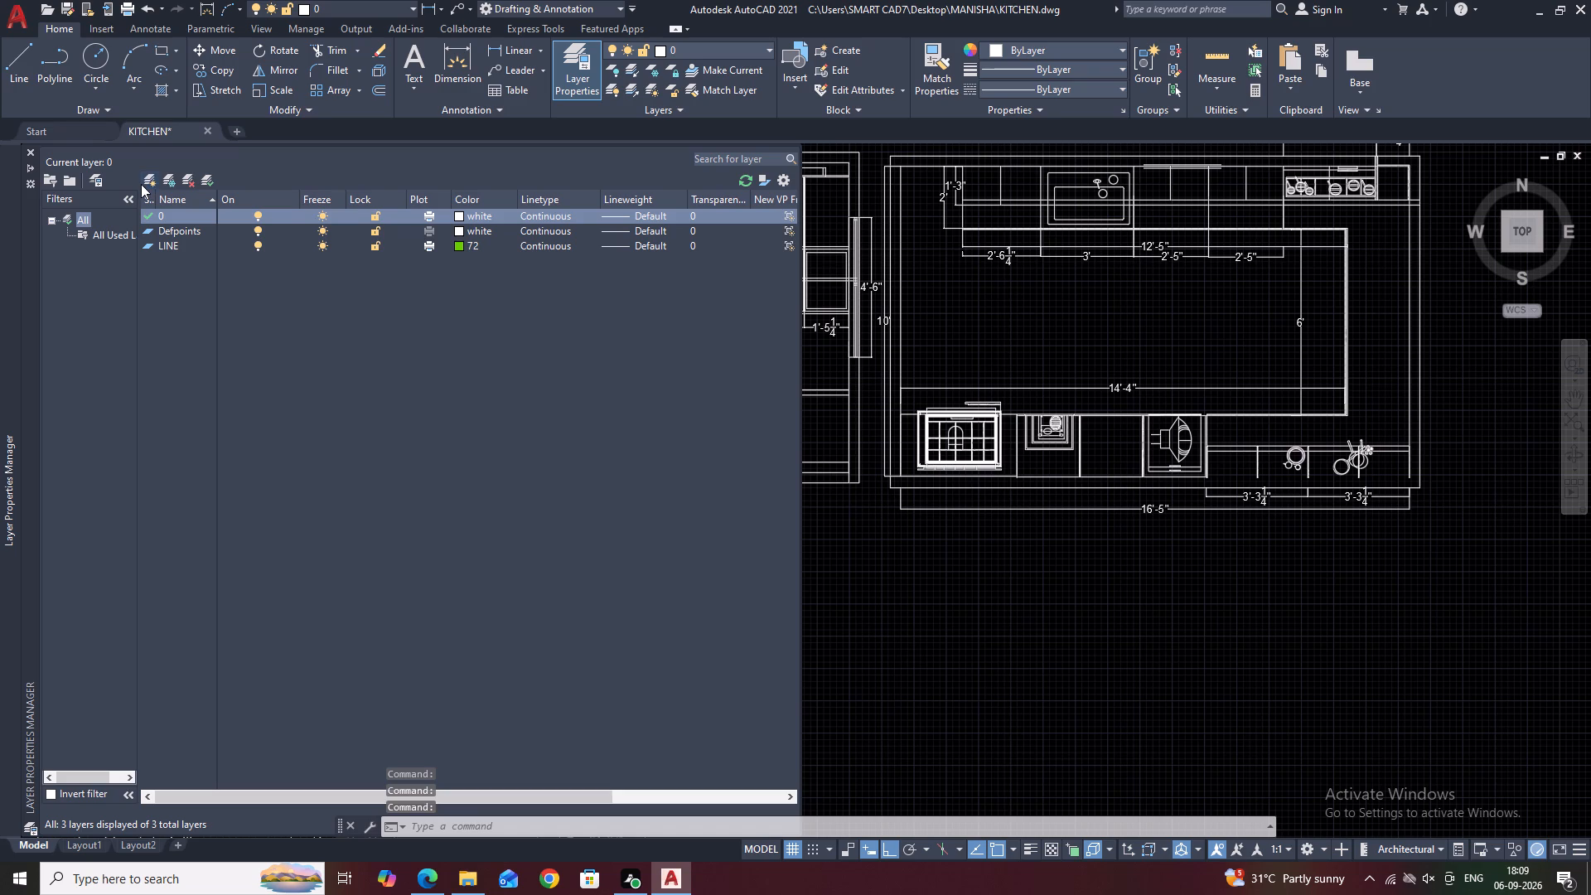
click(149, 183)
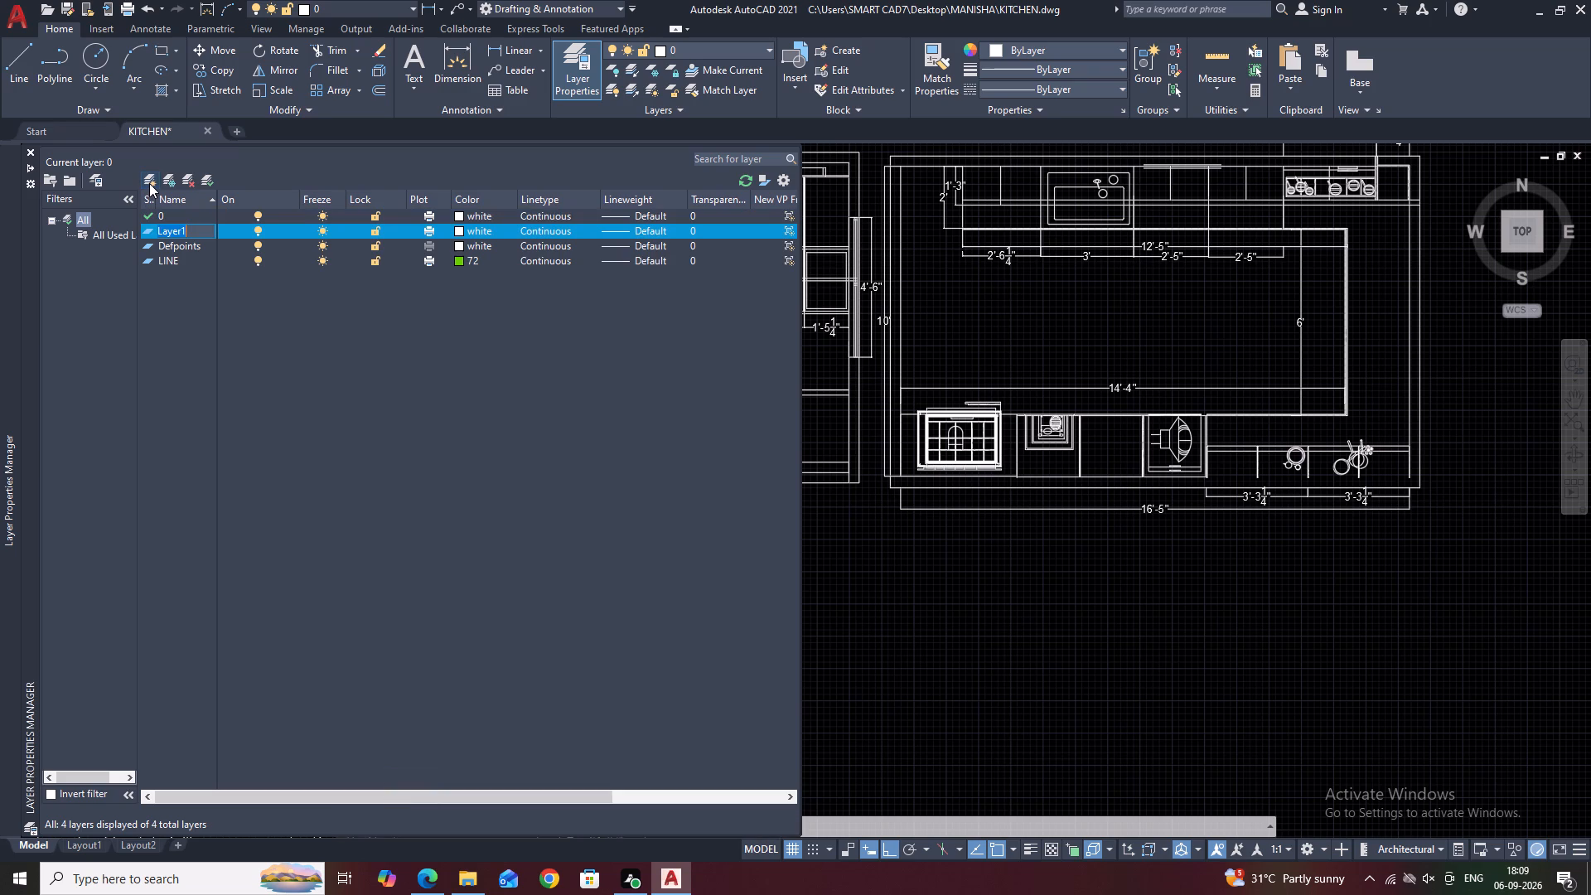
text(FURNUTRE)
middle_drag(432, 179, 495, 250)
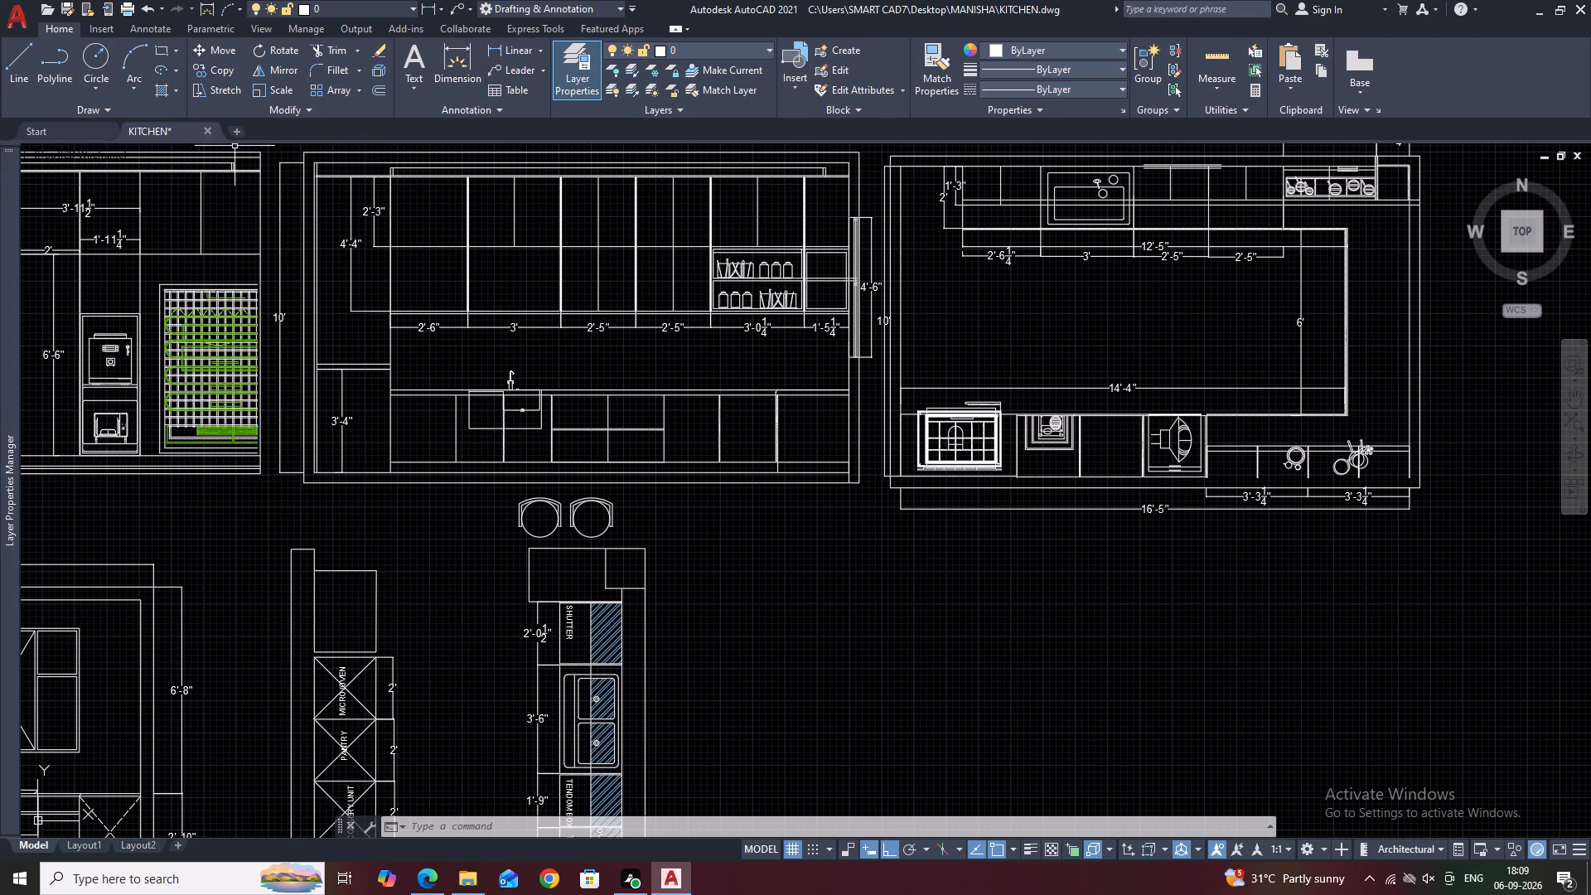
Create a new layer named DIMENSIONS.
click(581, 71)
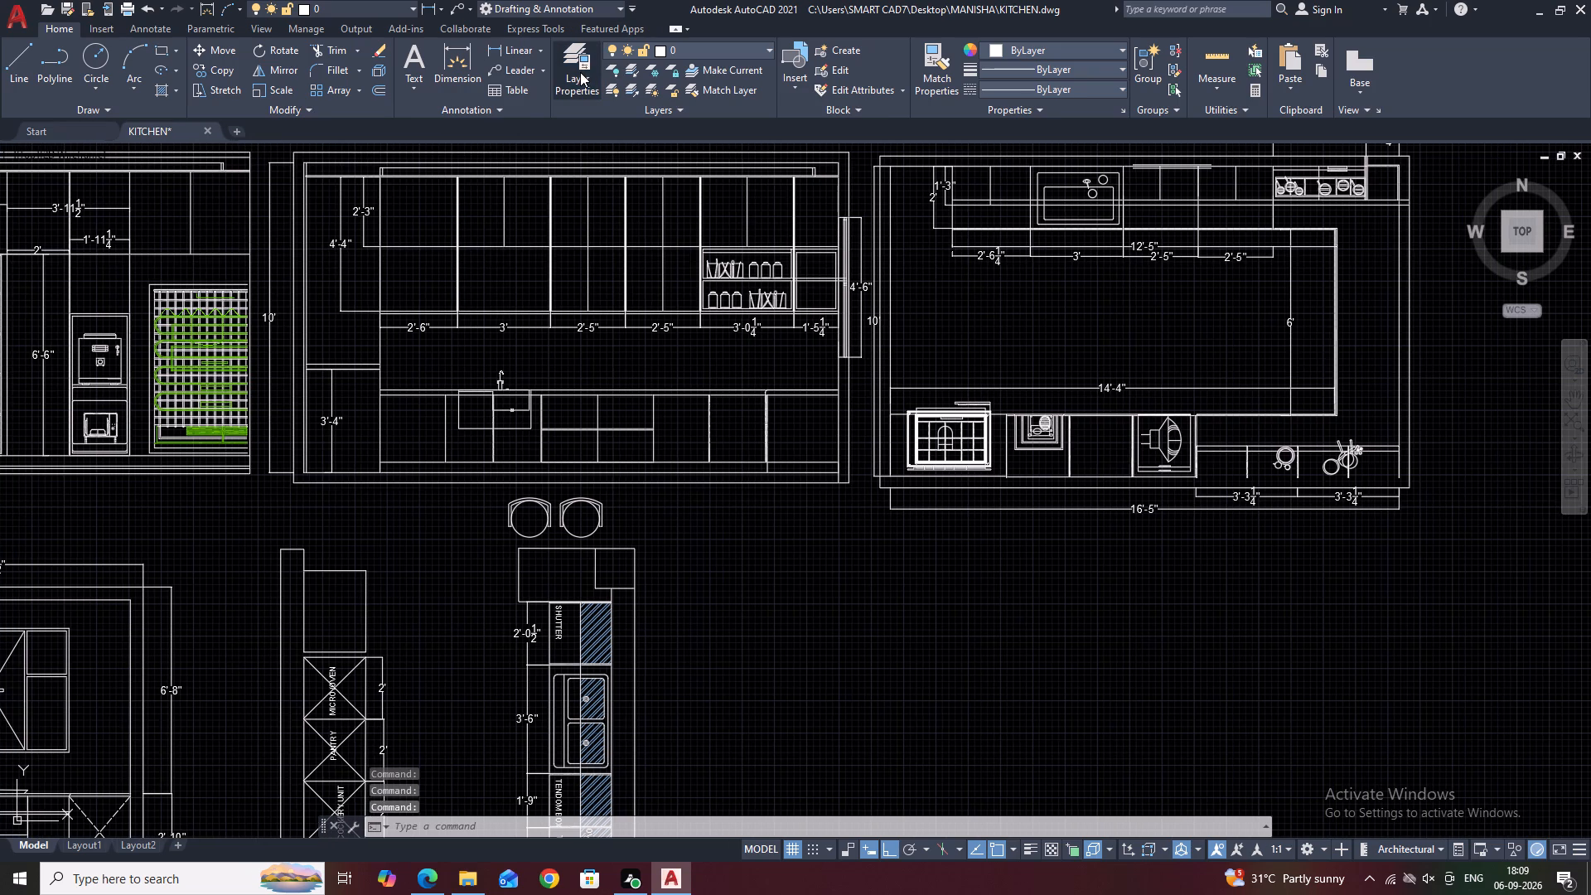
click(580, 72)
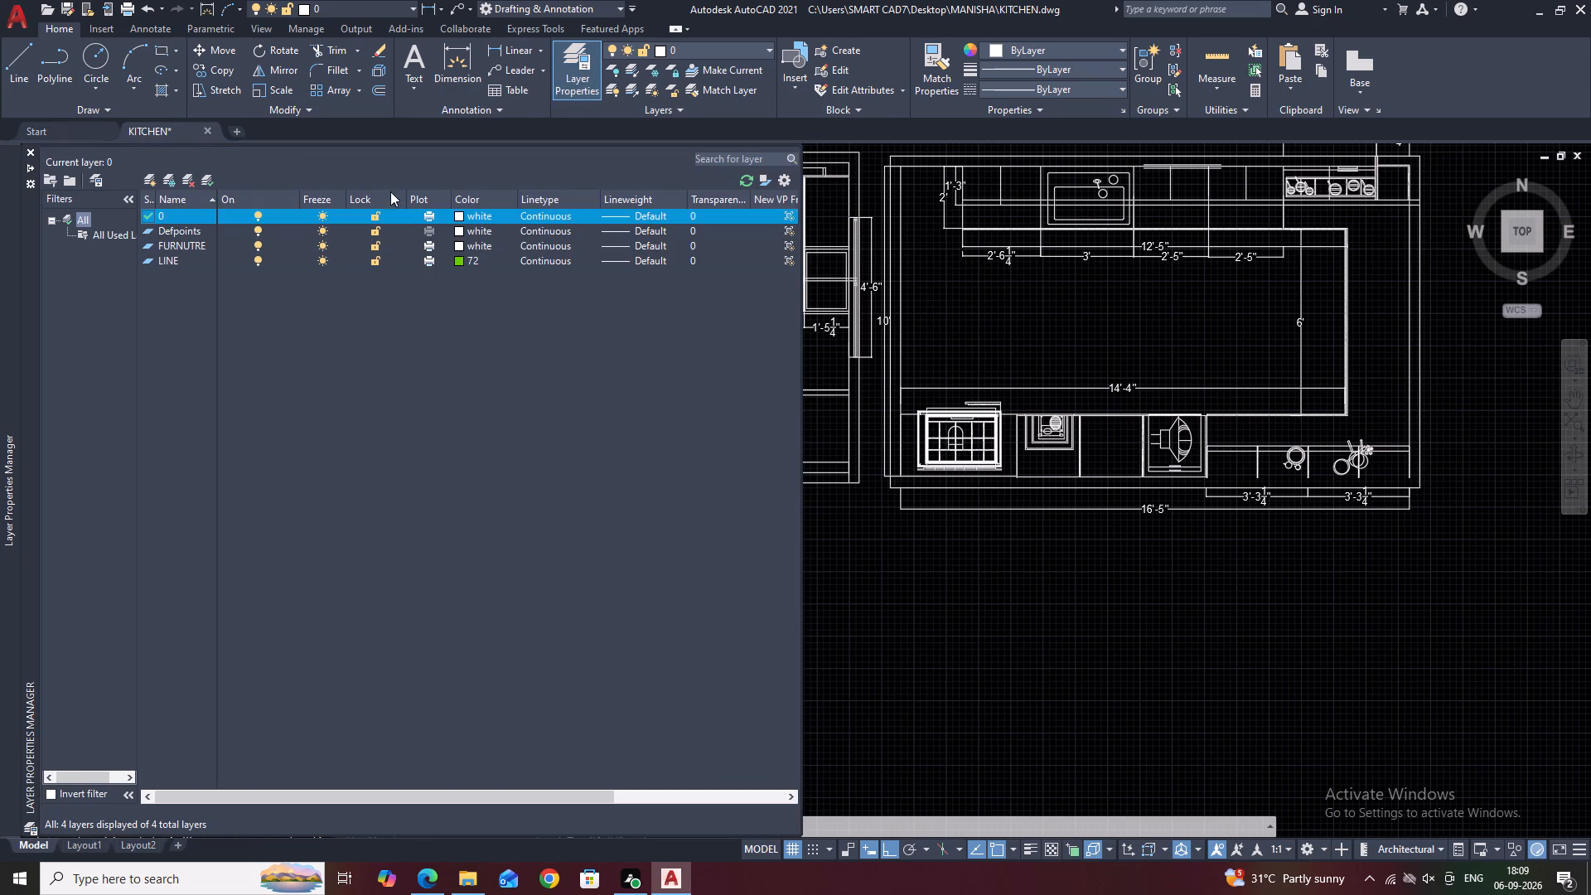
click(150, 177)
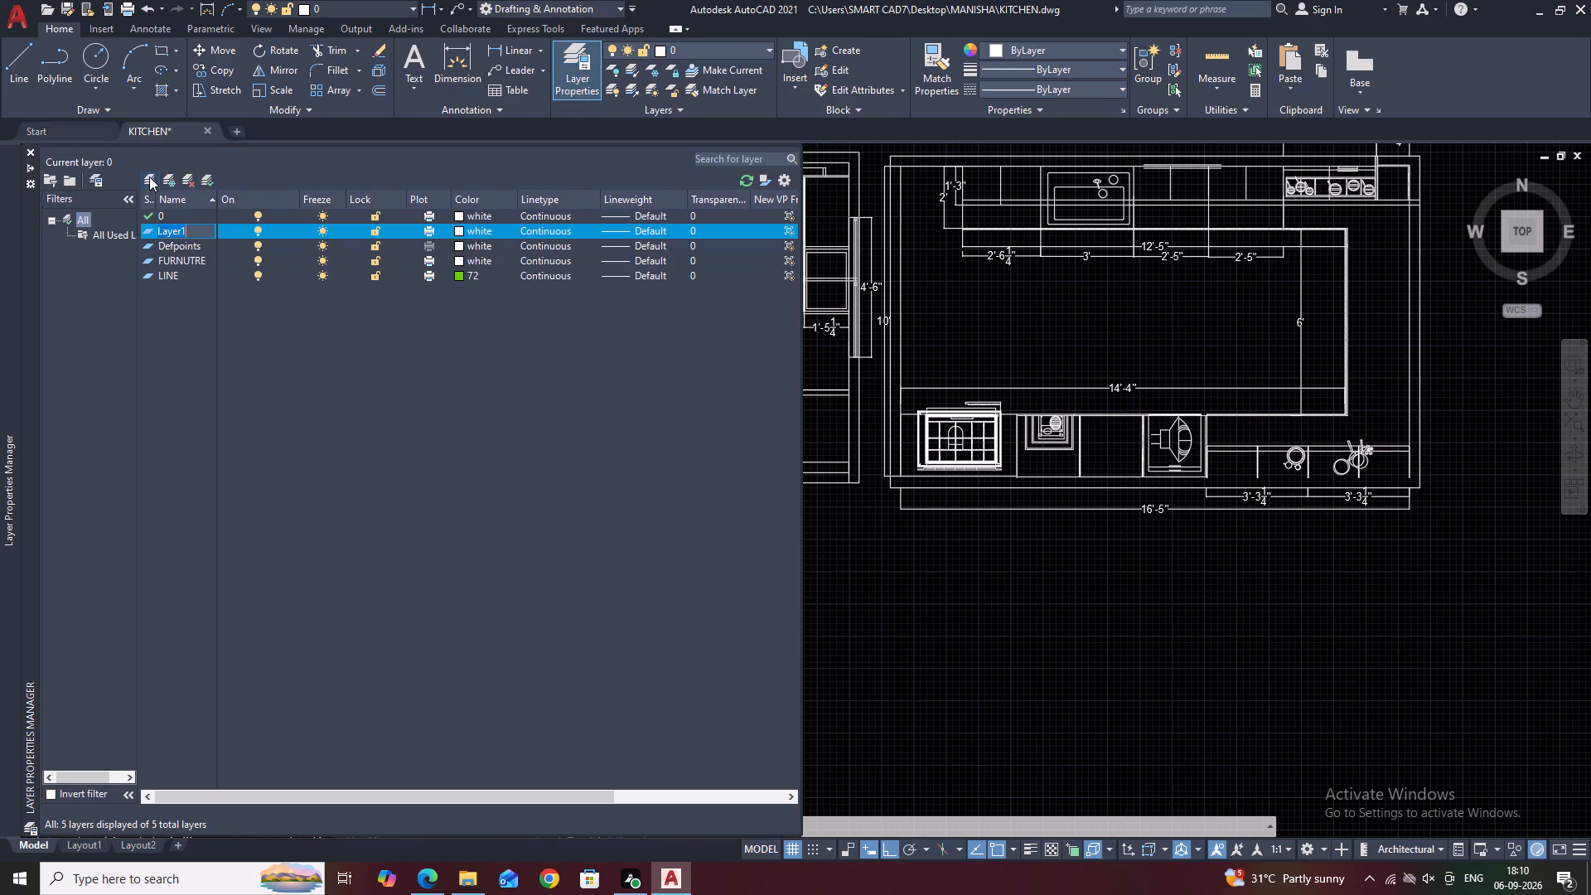
text(DIMENSIONS)
Set the DIMENSIONS layer's colour to red, index 240.
click(460, 232)
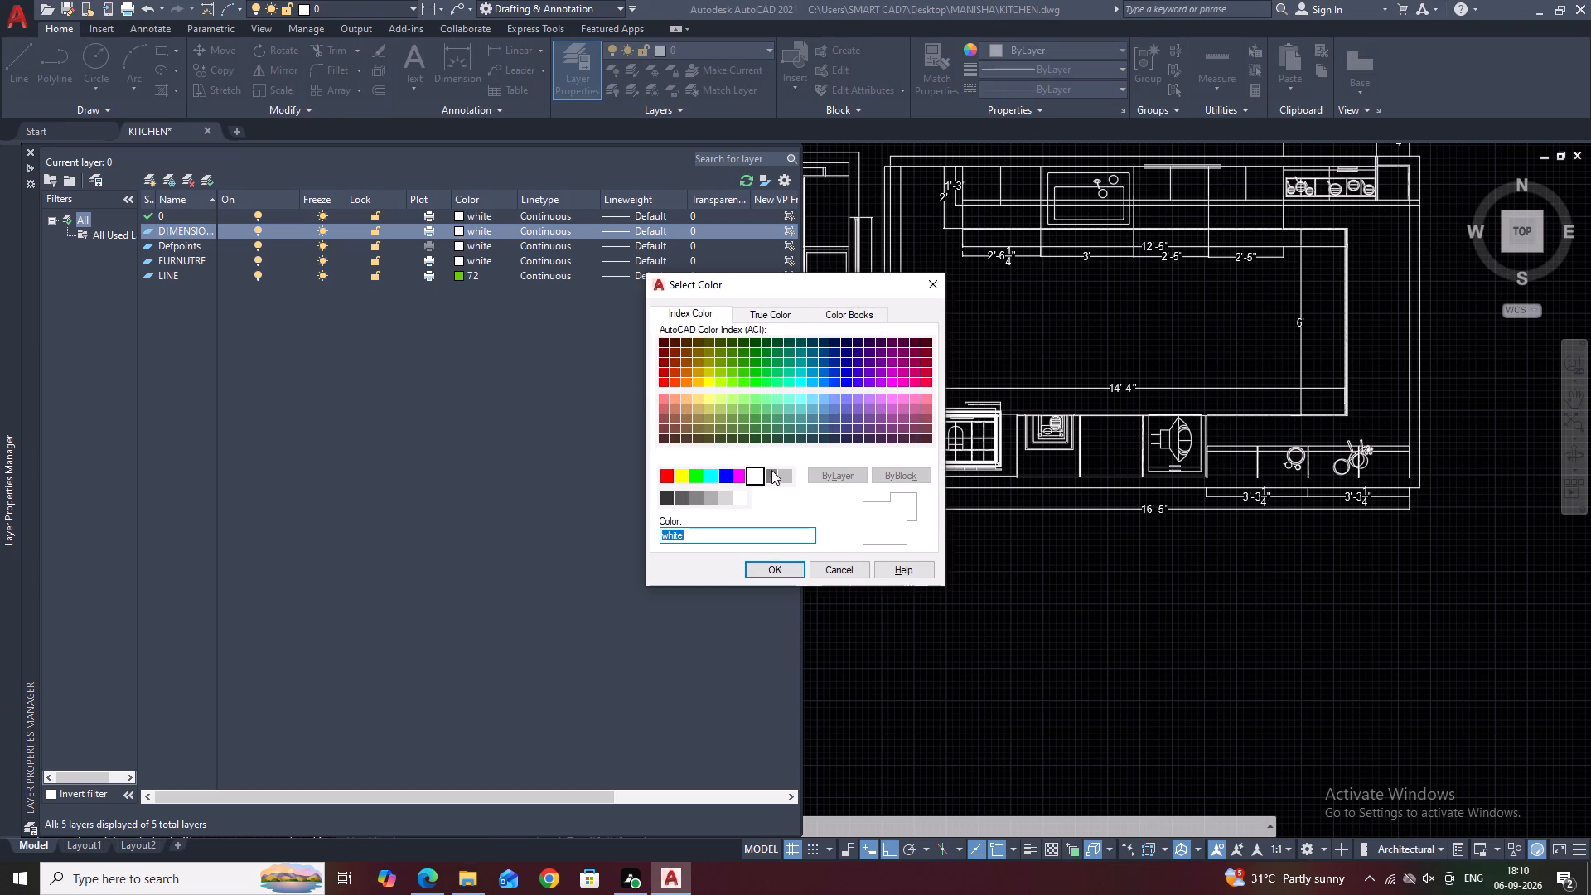
click(681, 363)
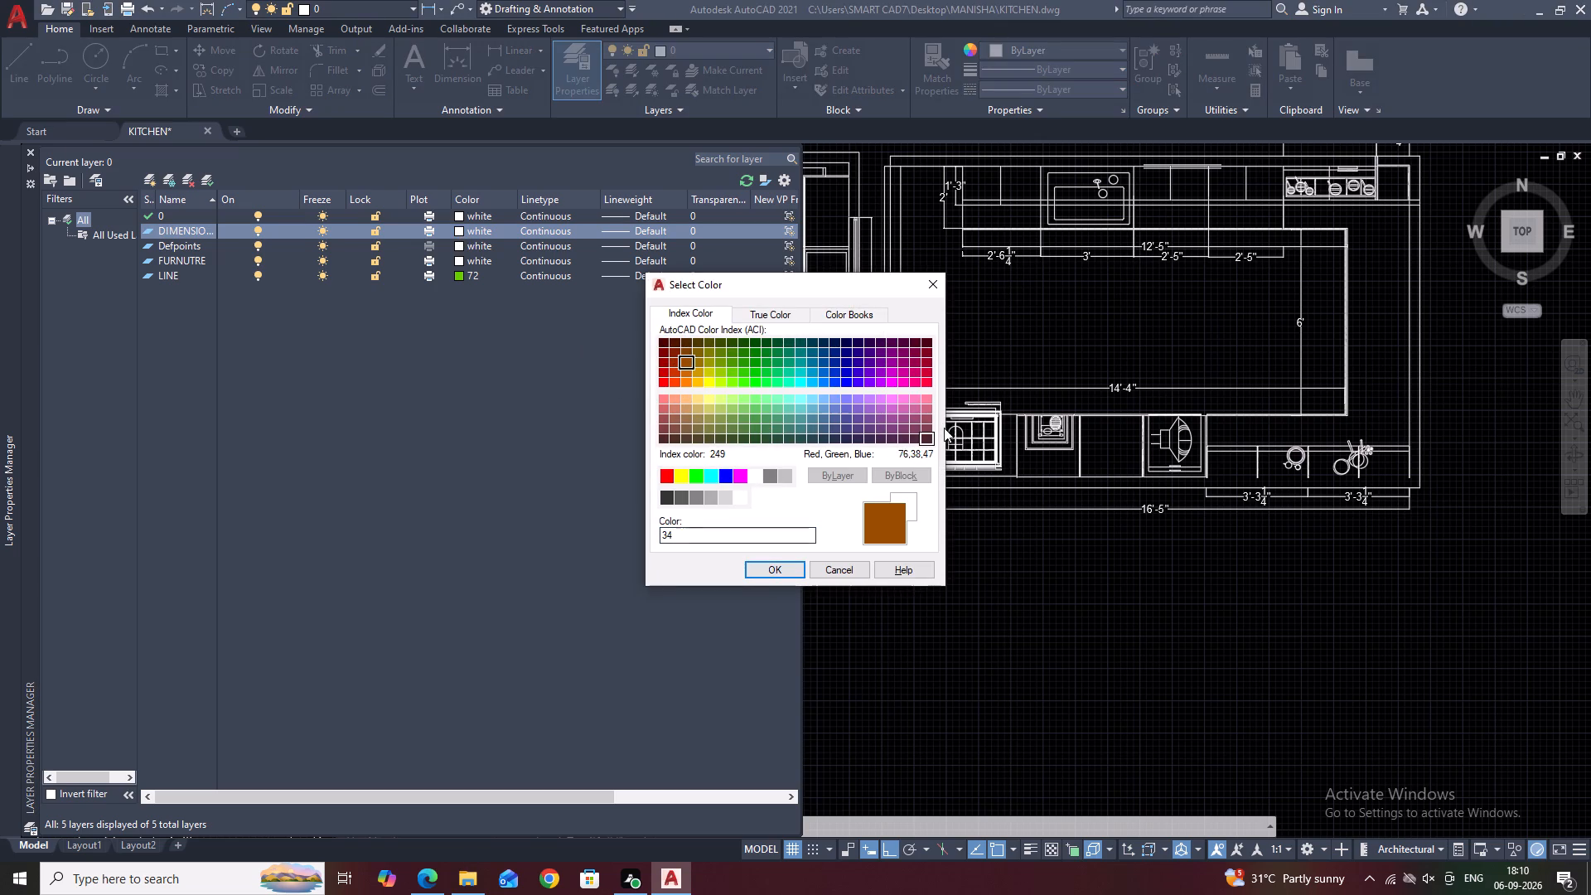
click(926, 385)
click(793, 571)
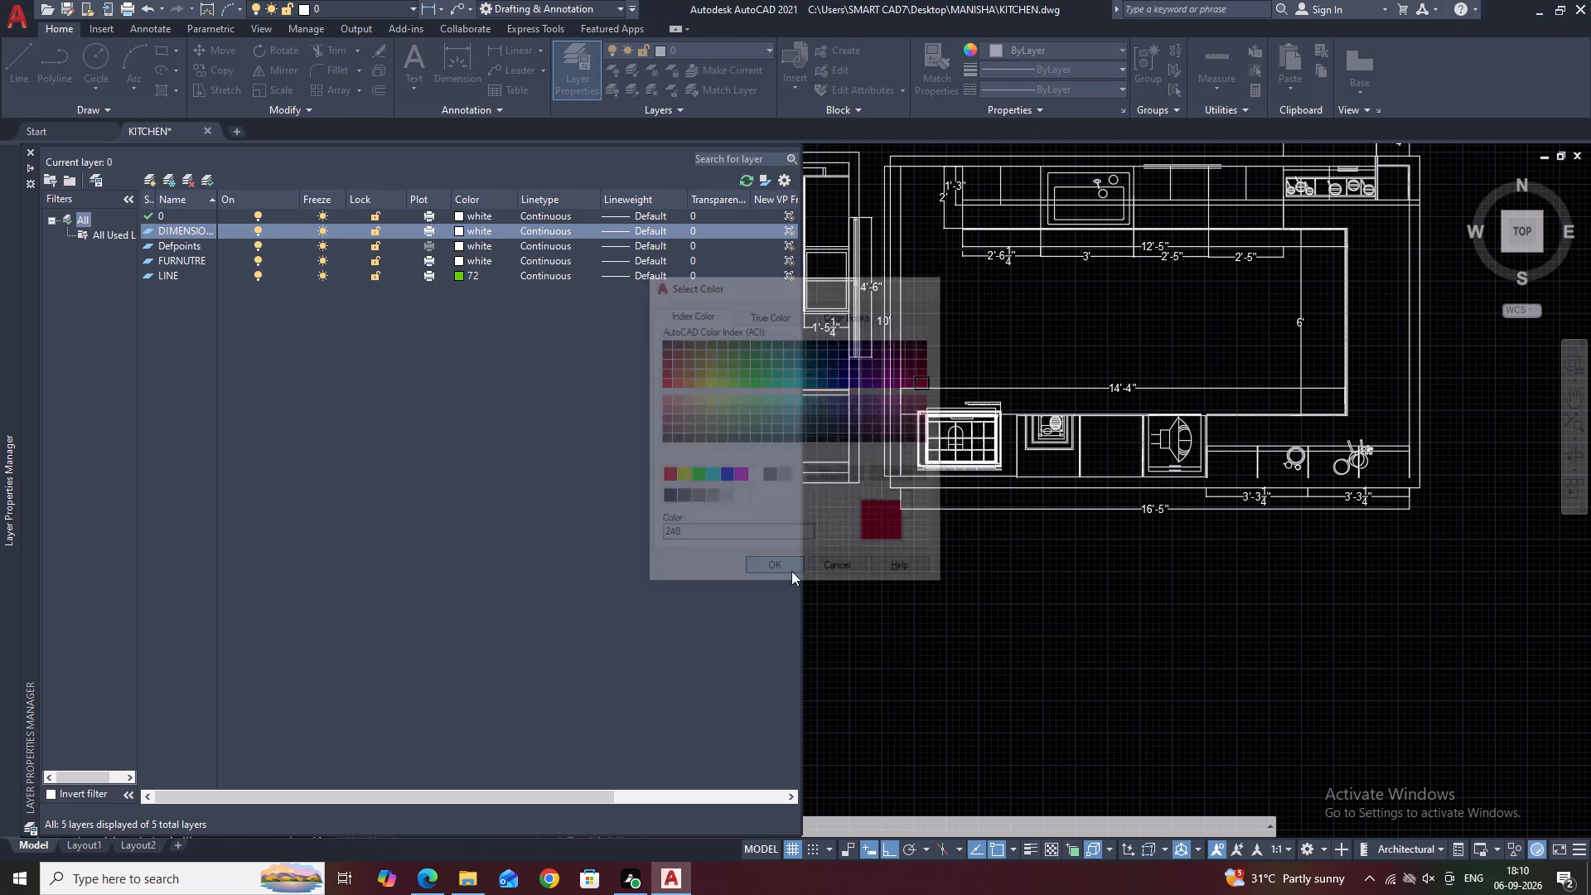
Set the FURNUTRE layer's colour to orange, index 40, and close the layer manager.
click(457, 264)
click(457, 264)
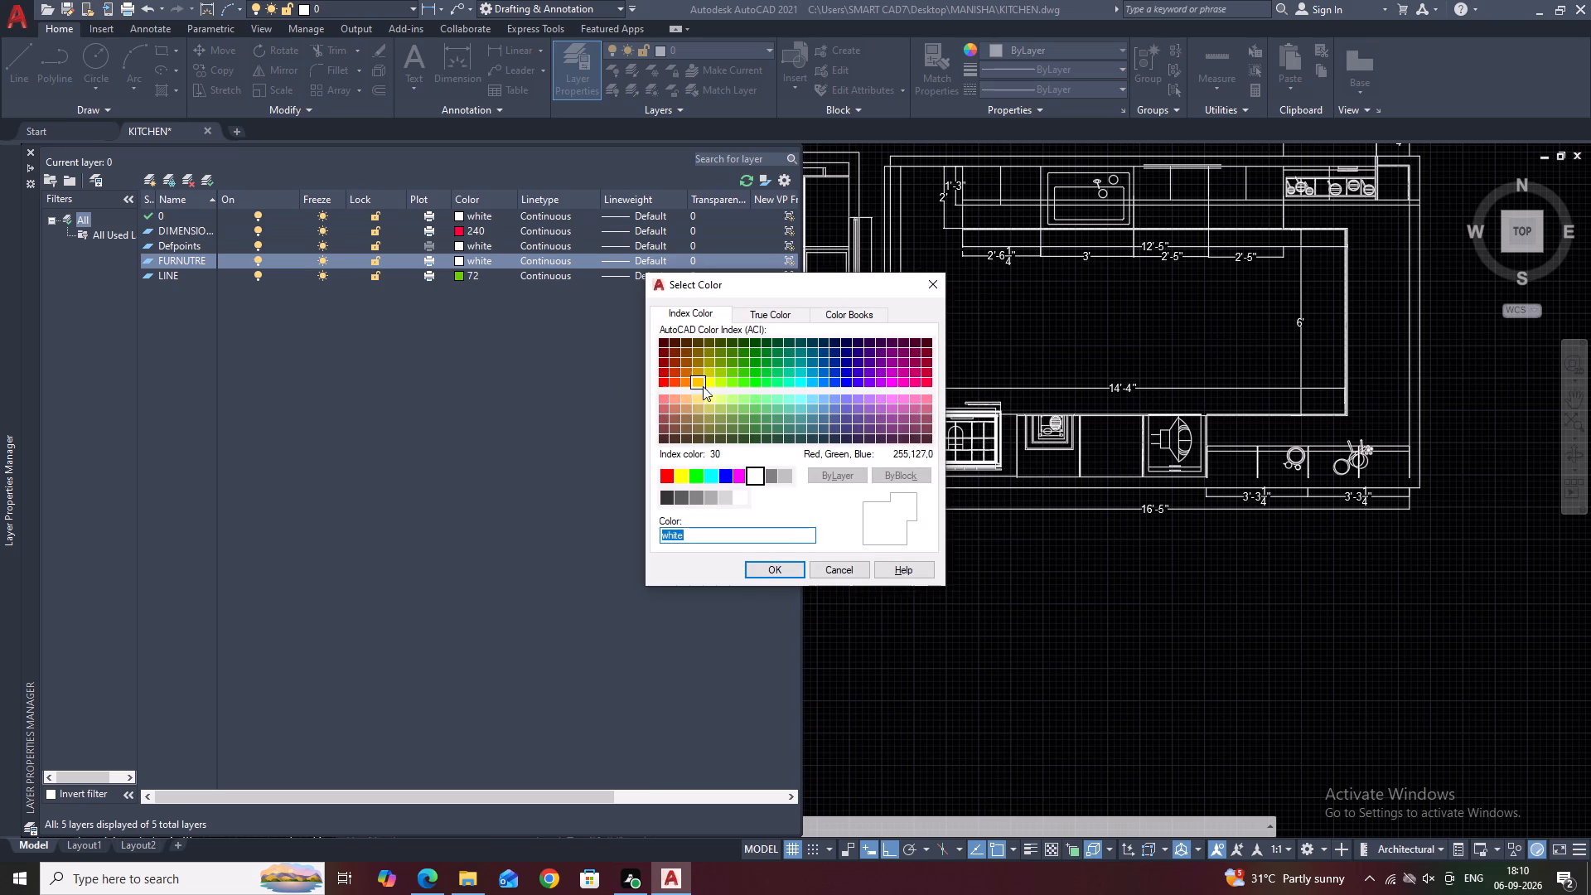
click(702, 383)
click(778, 570)
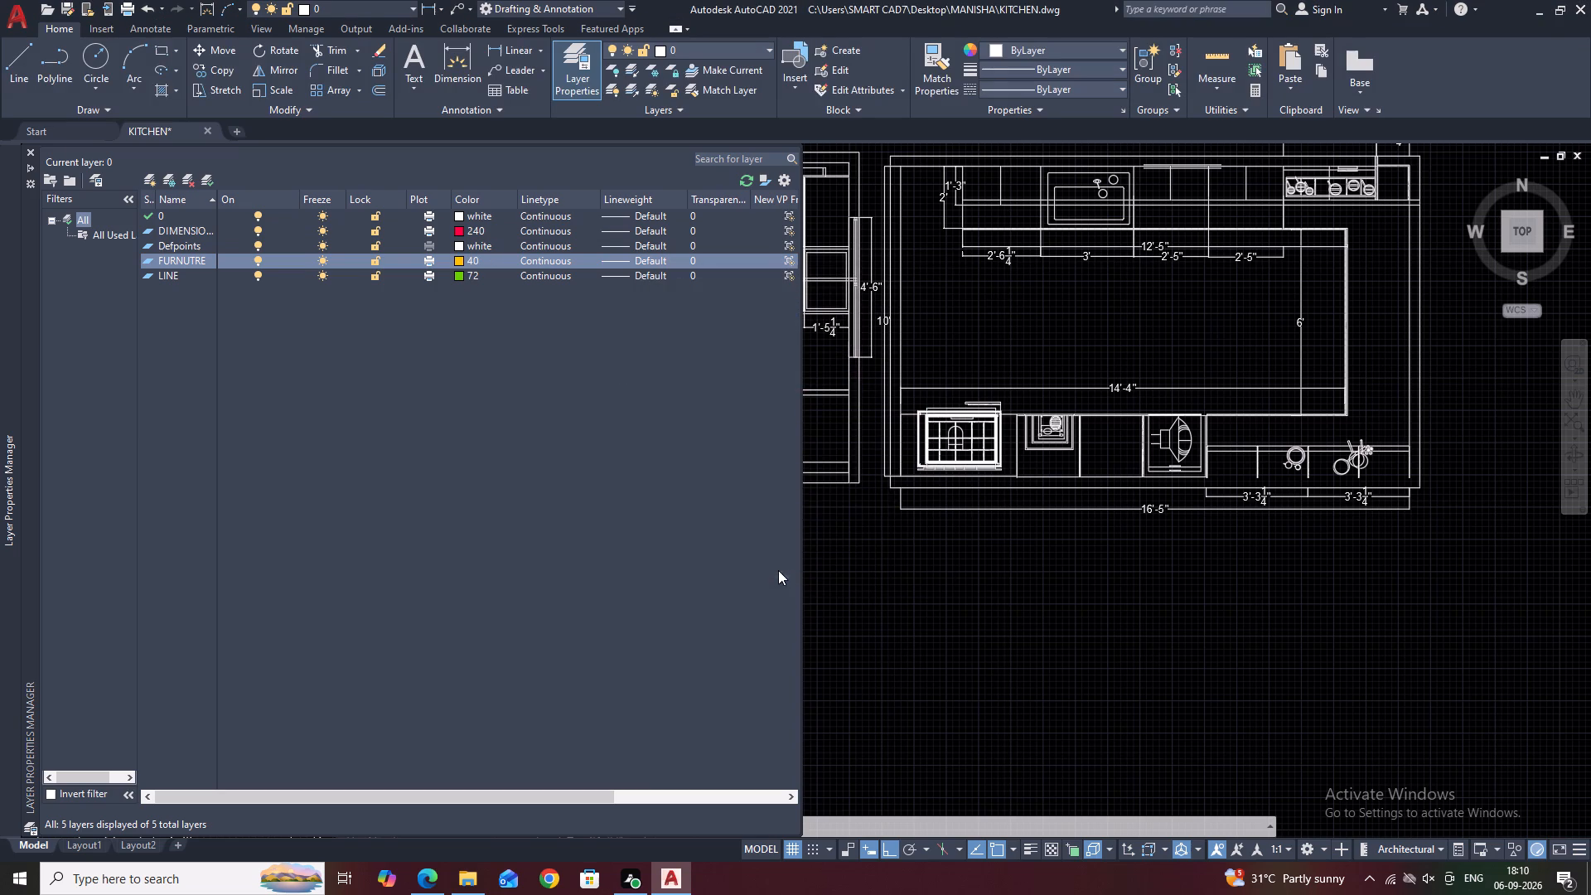
click(29, 156)
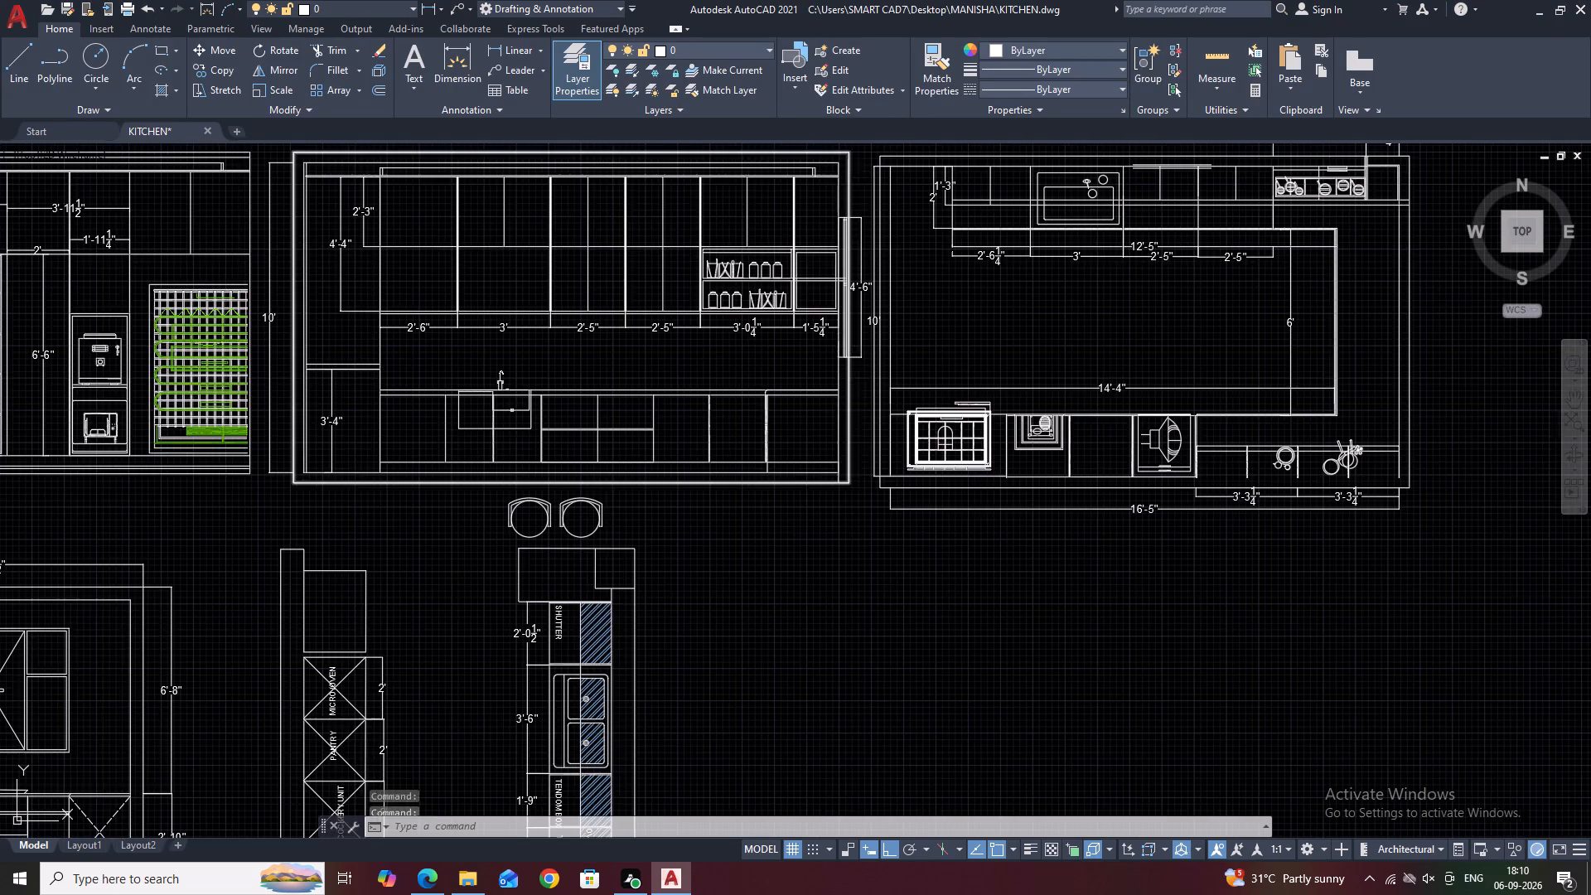
Assign the bottles, pots and crockery on the counter and in the tall open shelf unit to the FURNUTRE layer.
scroll(509, 341, down, 1)
middle_drag(297, 331, 592, 295)
scroll(441, 300, up, 2)
middle_drag(337, 302, 486, 306)
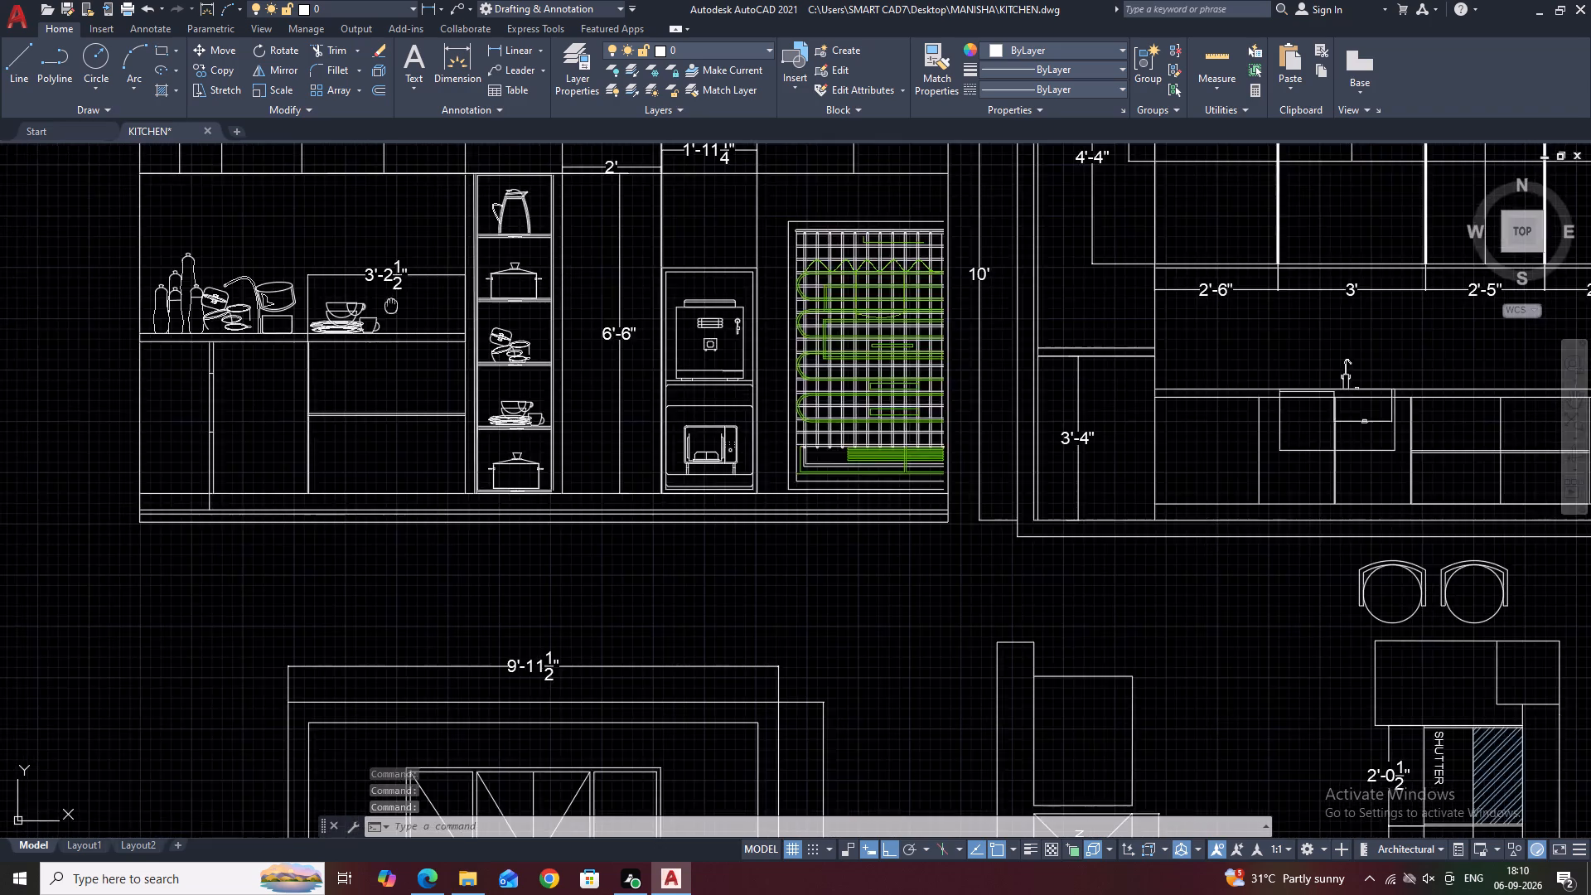
middle_drag(486, 306, 697, 239)
scroll(510, 244, up, 3)
scroll(542, 232, down, 2)
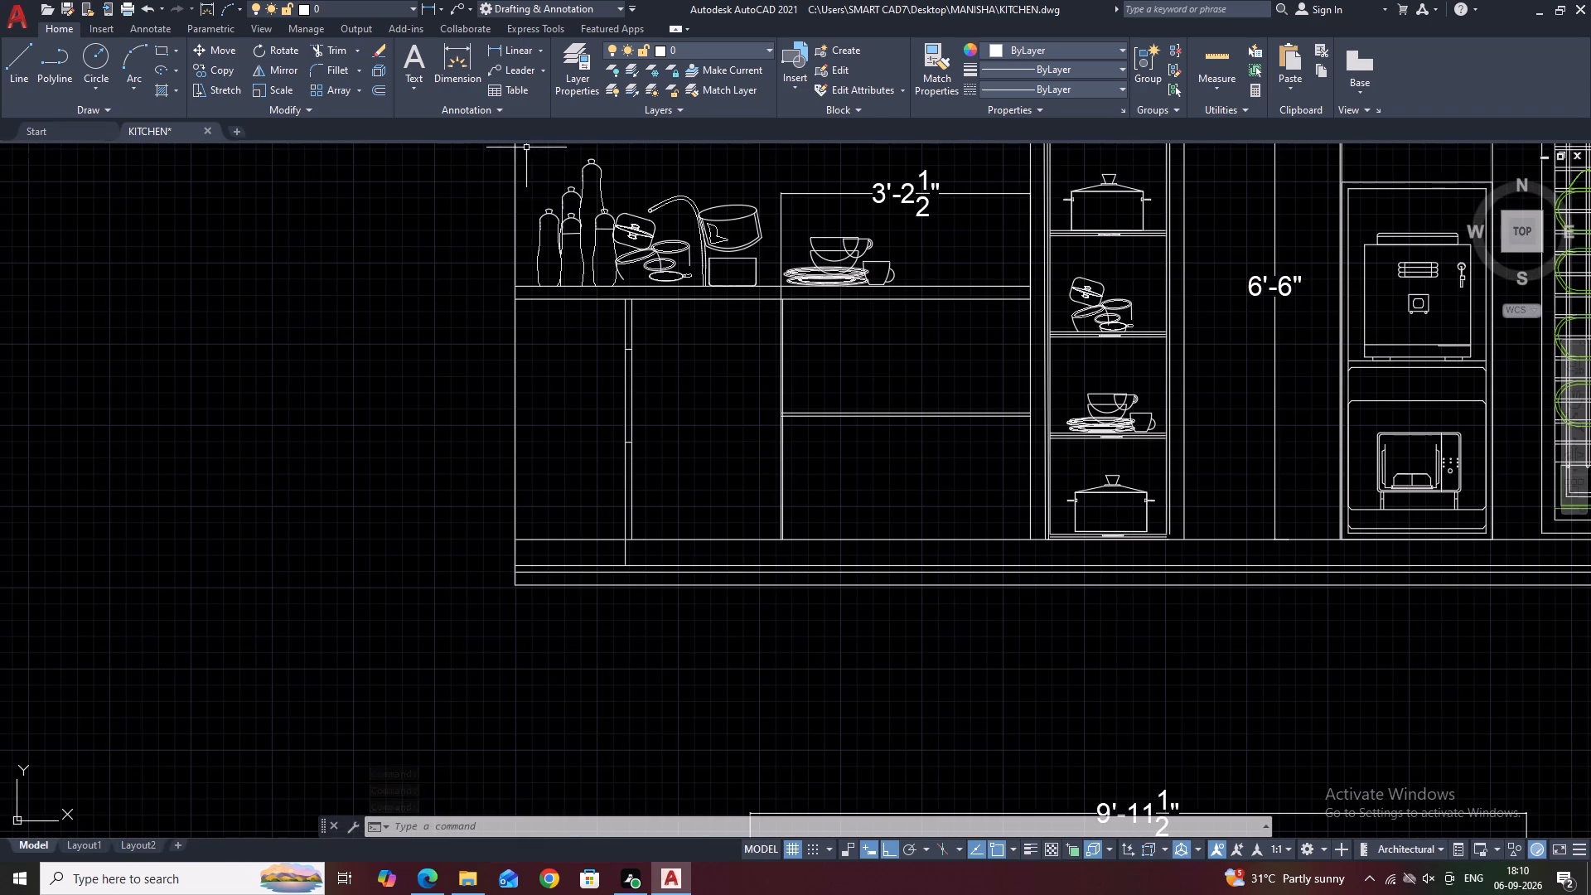
click(525, 147)
click(762, 293)
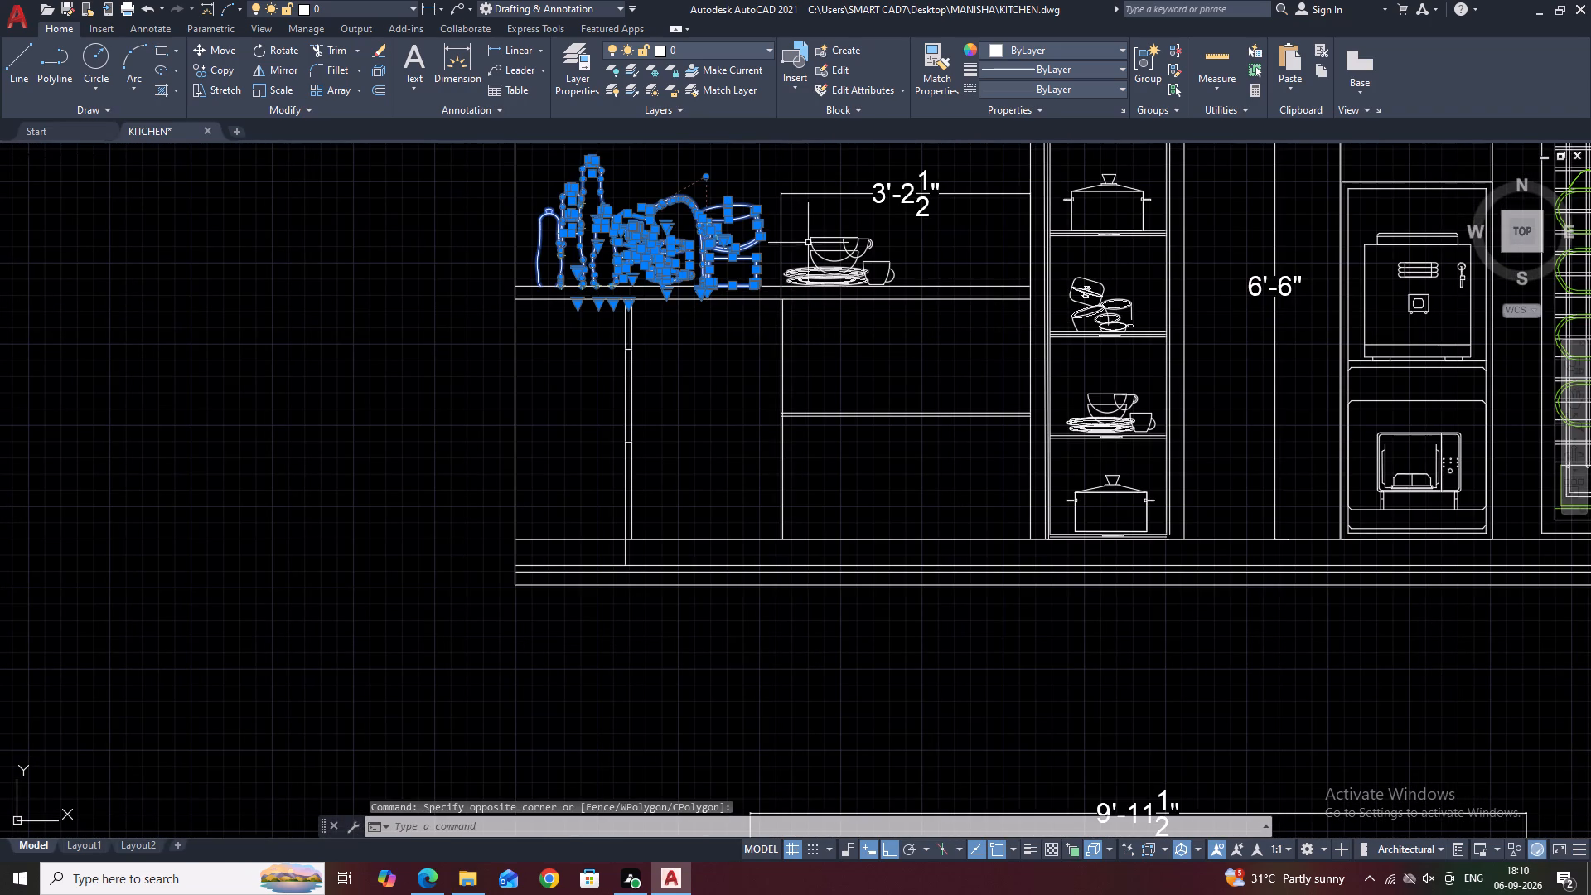
middle_drag(814, 247, 813, 274)
scroll(801, 274, up, 2)
click(728, 203)
click(1057, 400)
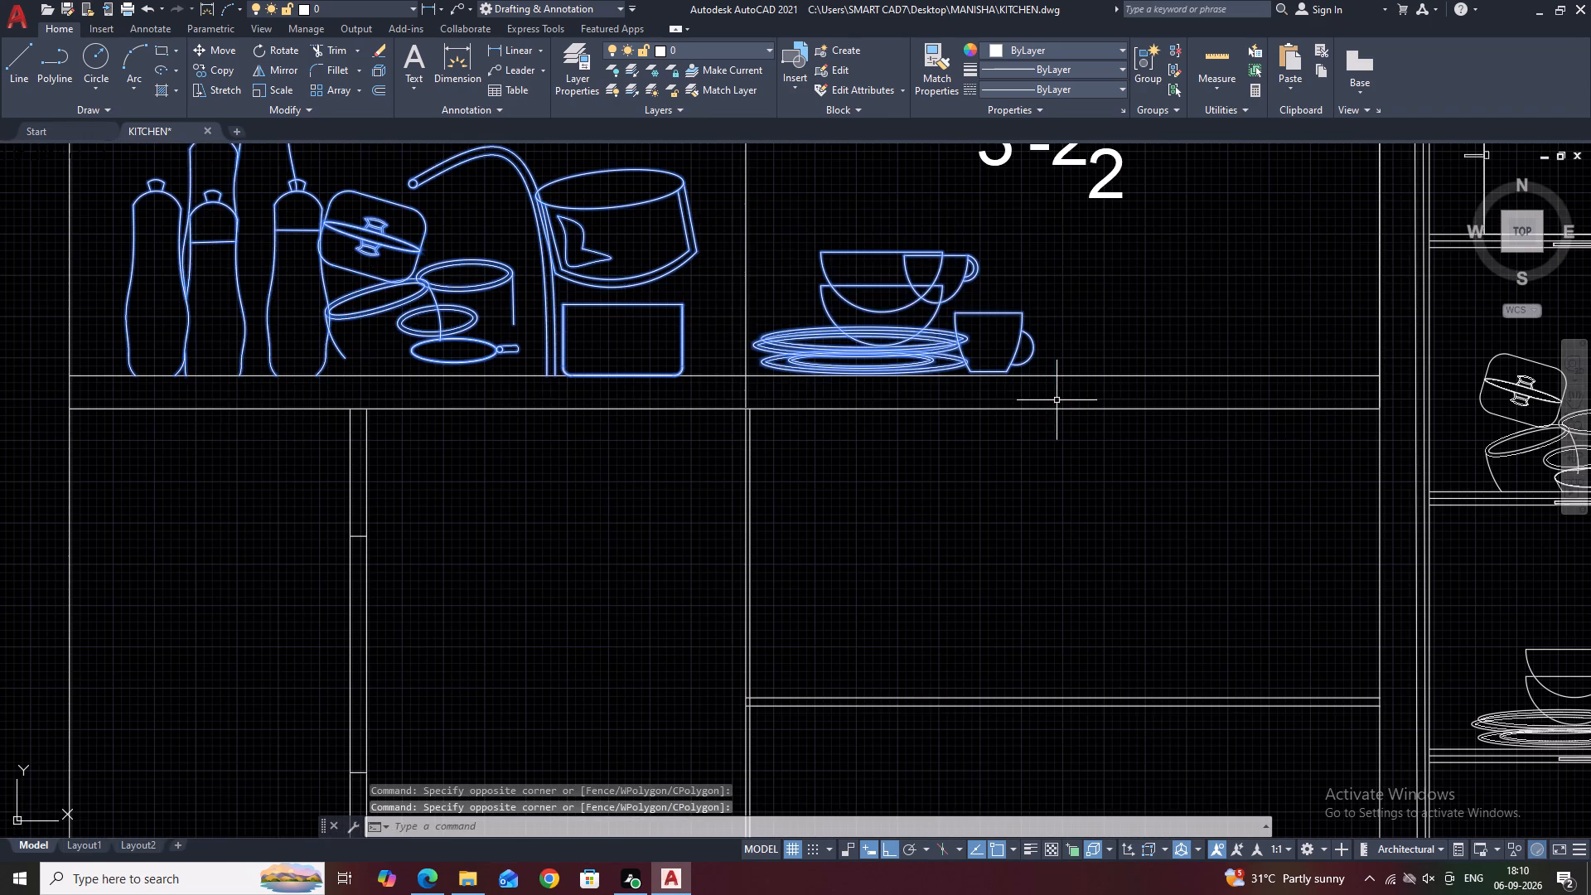
scroll(839, 284, down, 1)
middle_drag(1139, 290, 782, 264)
scroll(892, 328, down, 2)
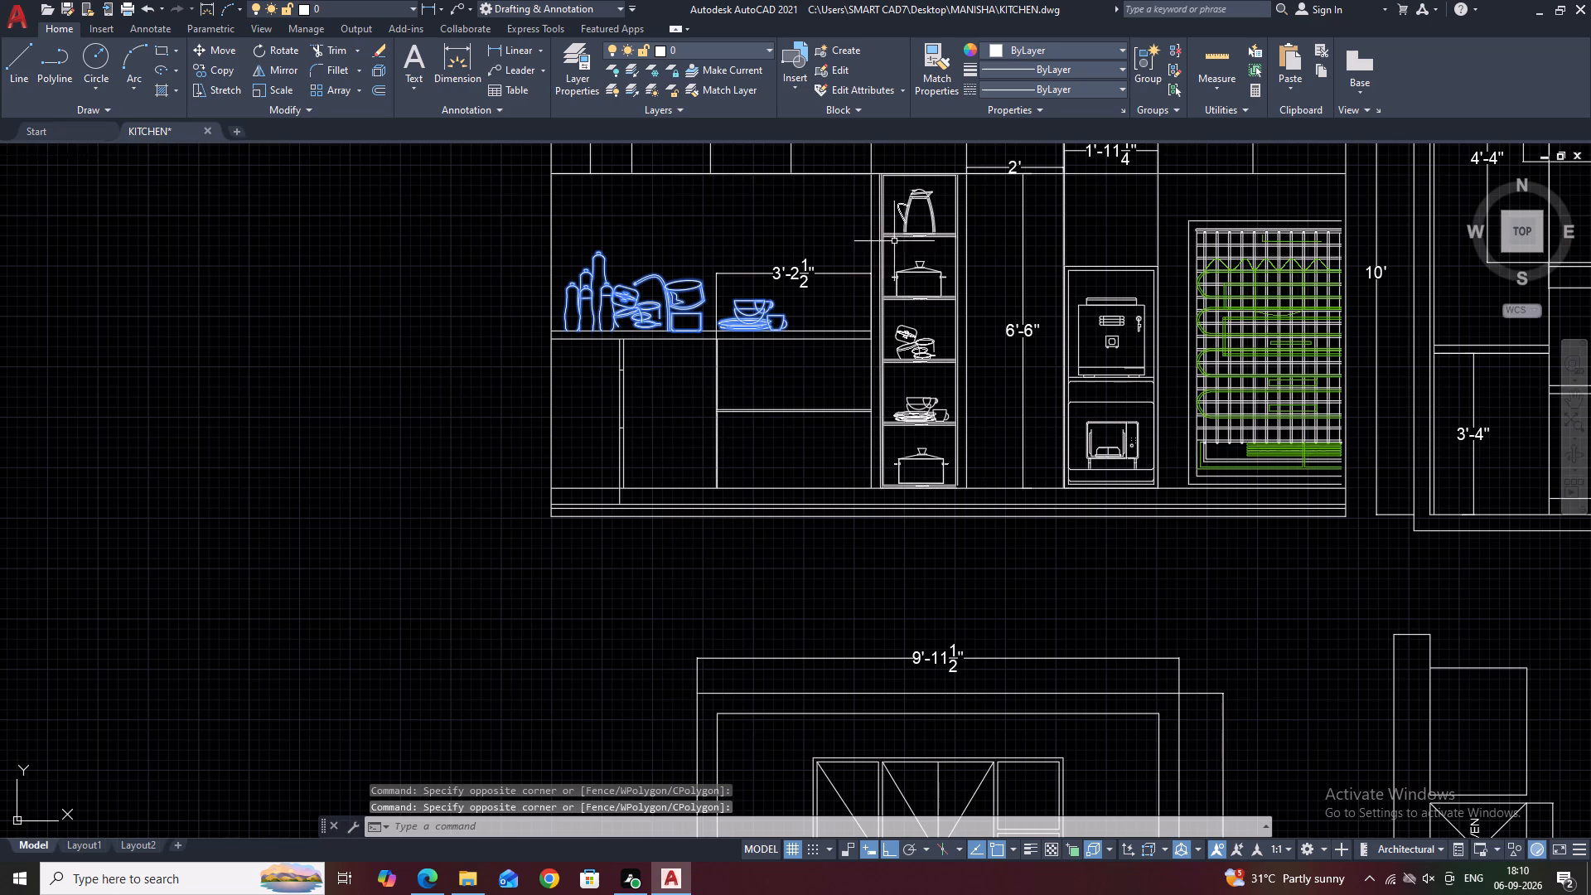
middle_drag(929, 242, 940, 277)
scroll(907, 235, up, 4)
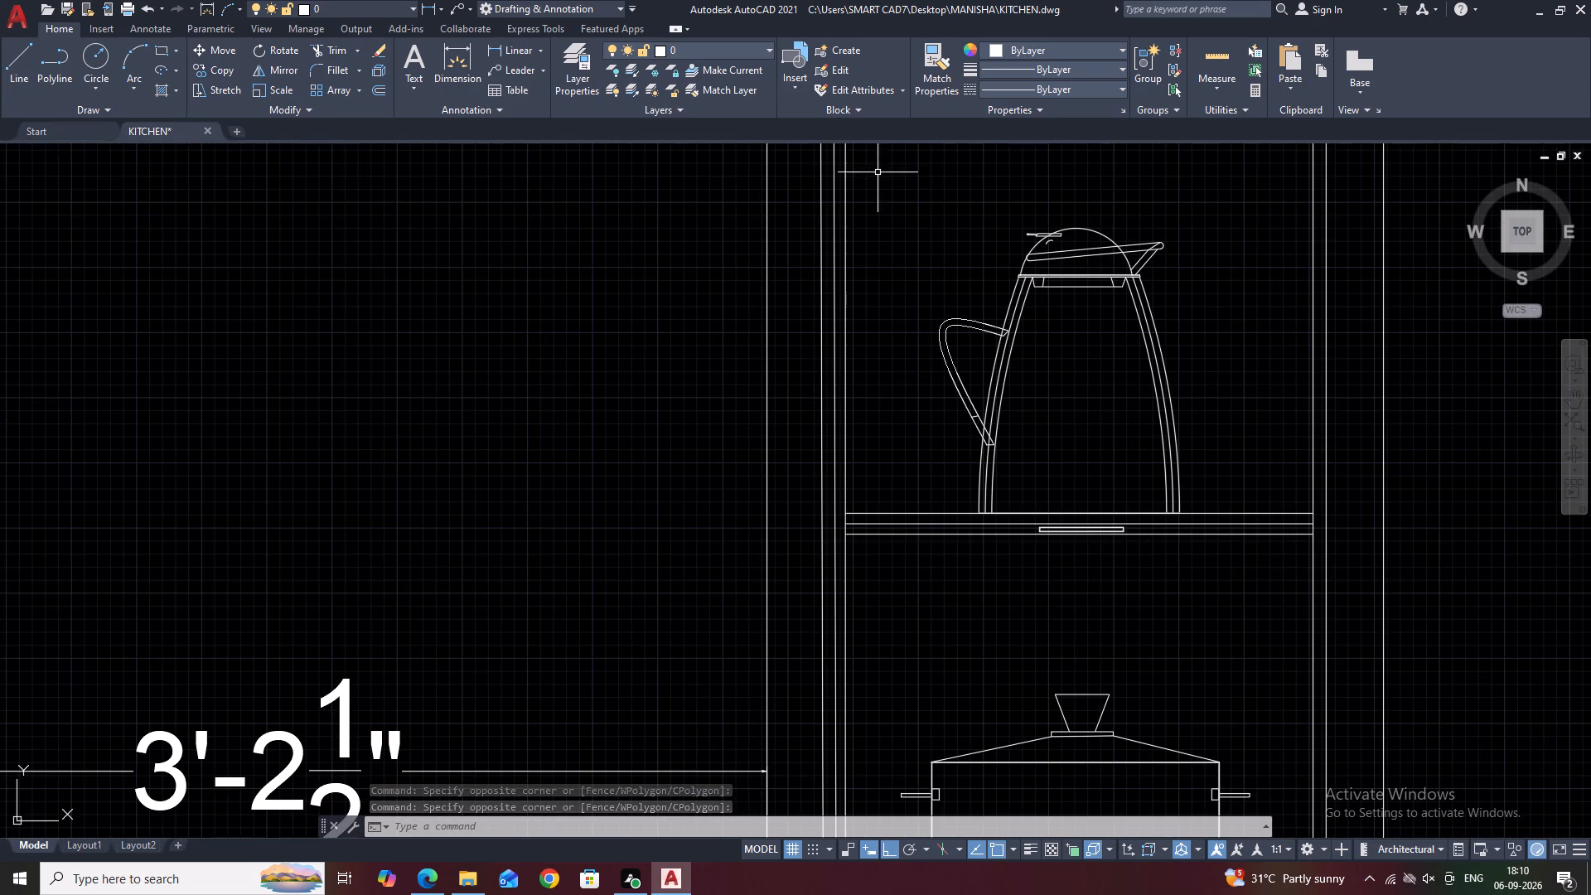
drag(872, 161, 881, 175)
click(1205, 555)
scroll(1088, 462, down, 2)
middle_drag(1146, 512, 1076, 405)
scroll(989, 481, up, 2)
drag(852, 329, 865, 346)
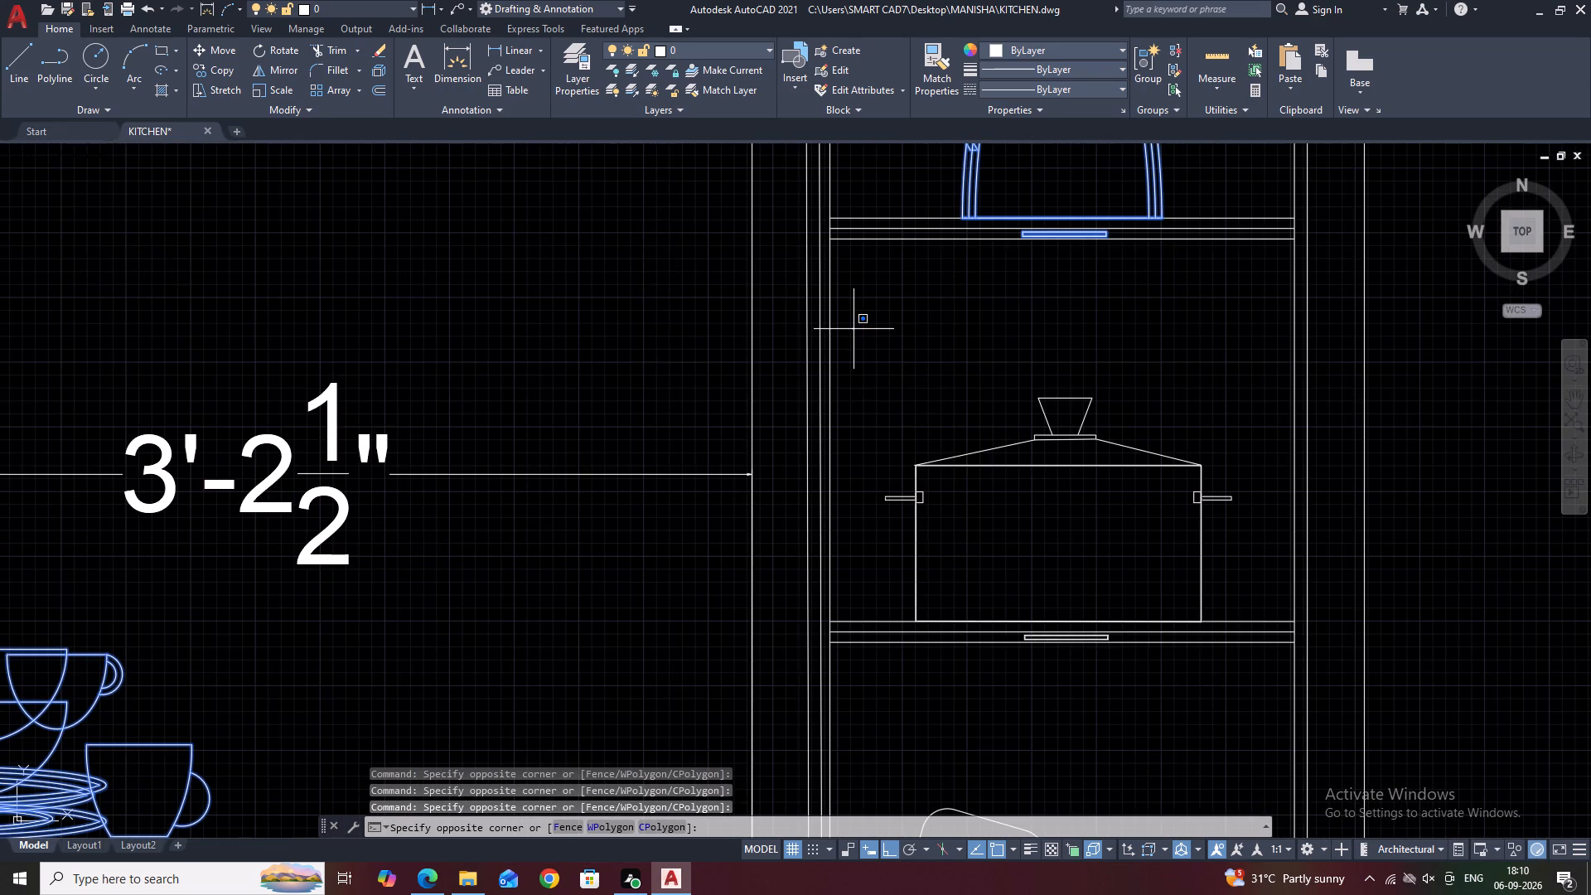
click(1240, 706)
scroll(1179, 554, down, 2)
middle_drag(1216, 564, 988, 343)
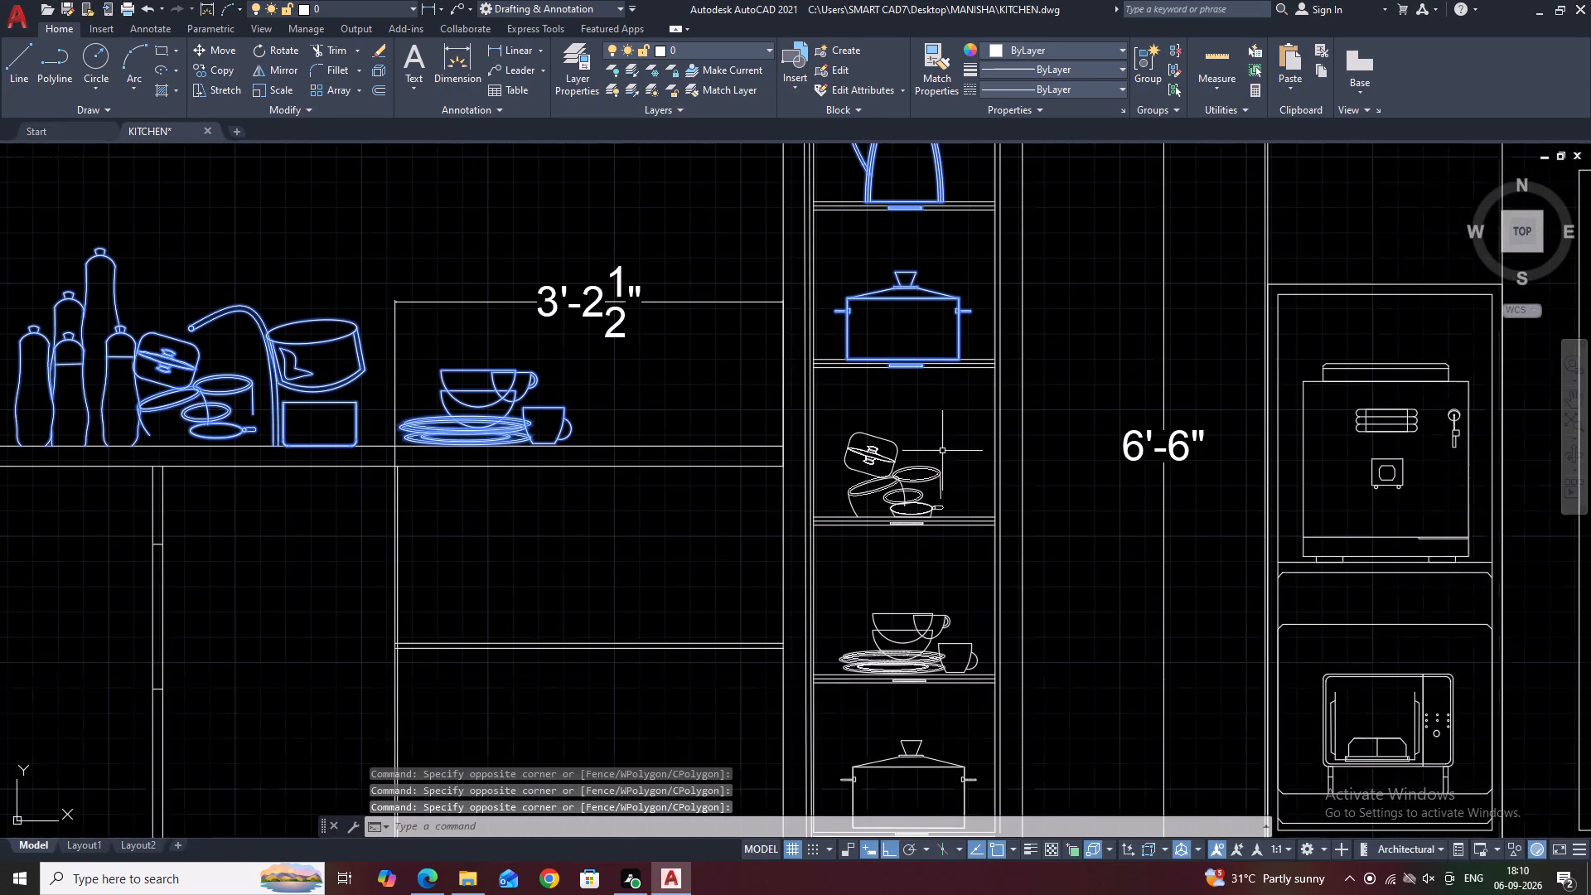
middle_drag(1030, 601, 970, 448)
scroll(755, 490, up, 1)
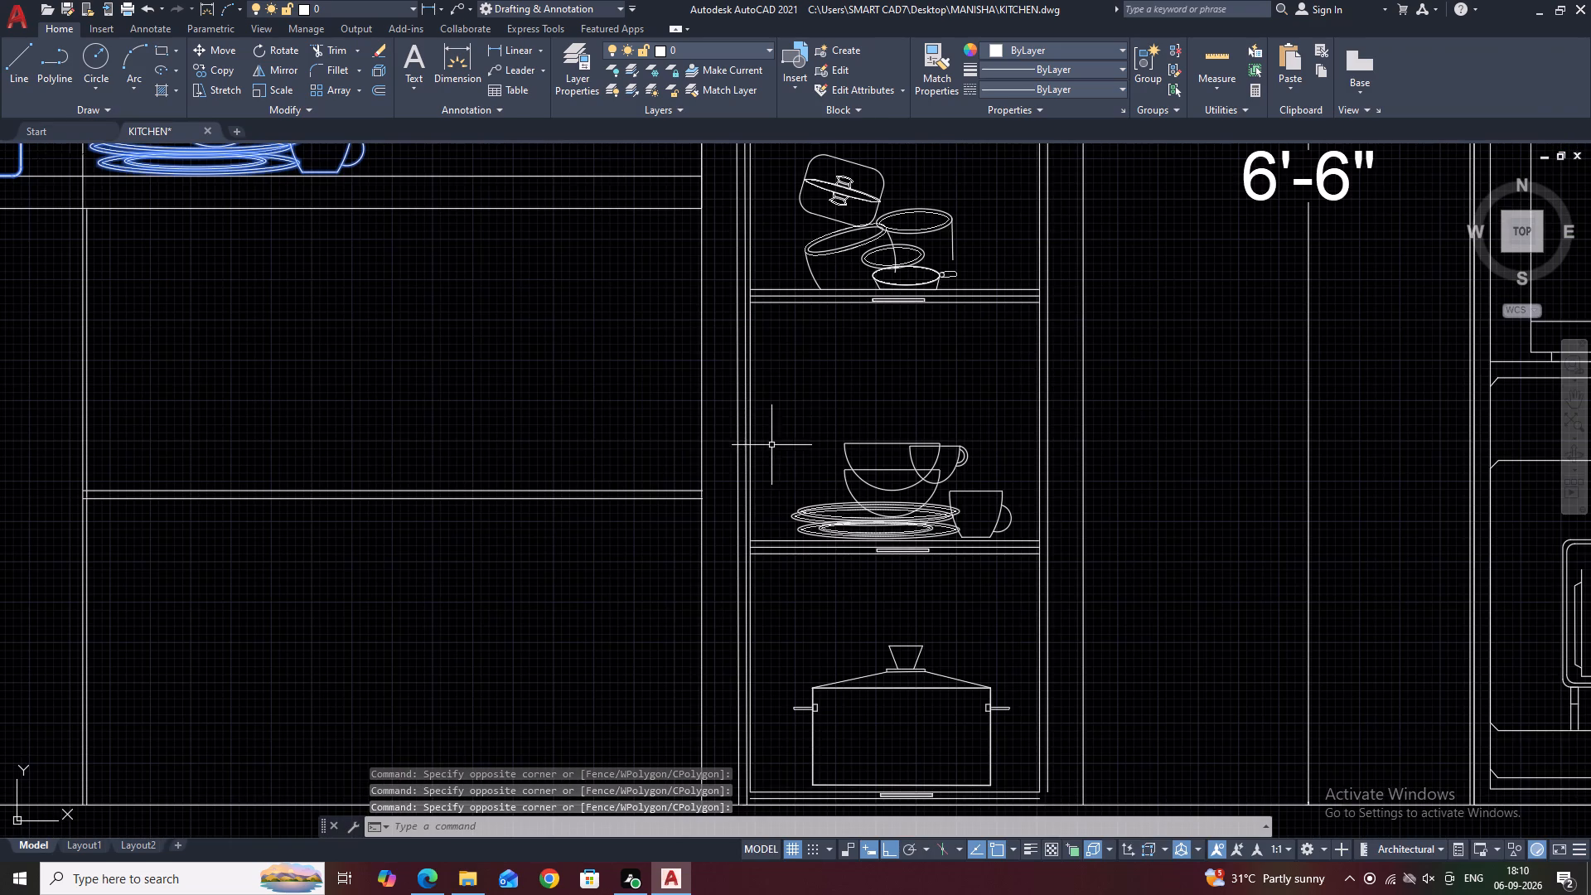
click(757, 336)
click(1037, 607)
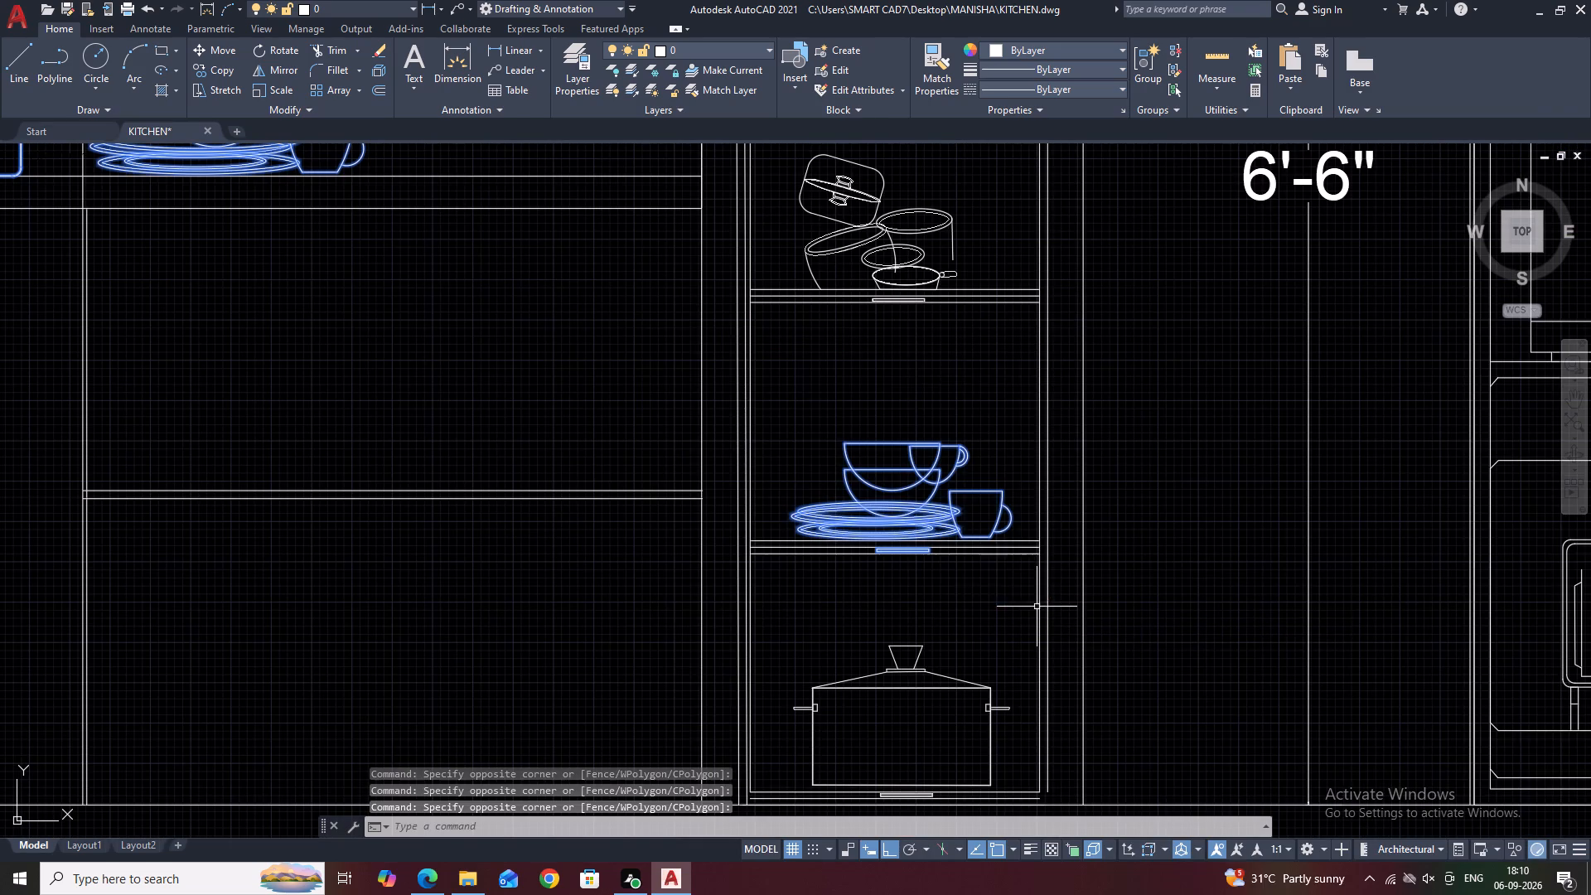
middle_drag(920, 349, 940, 441)
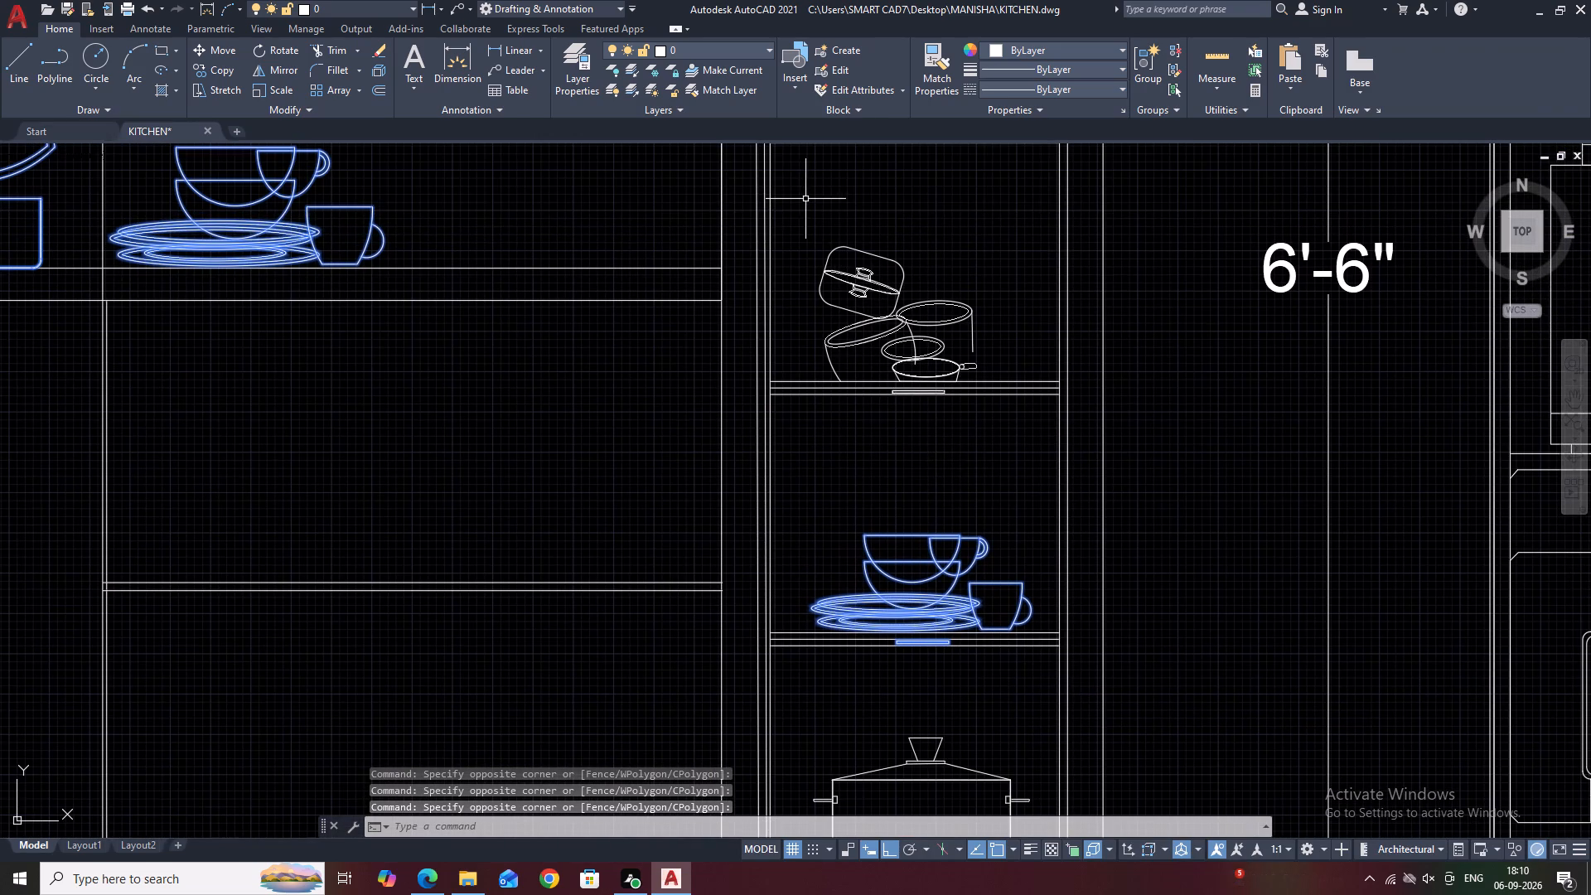
click(798, 199)
click(1026, 422)
scroll(945, 333, down, 2)
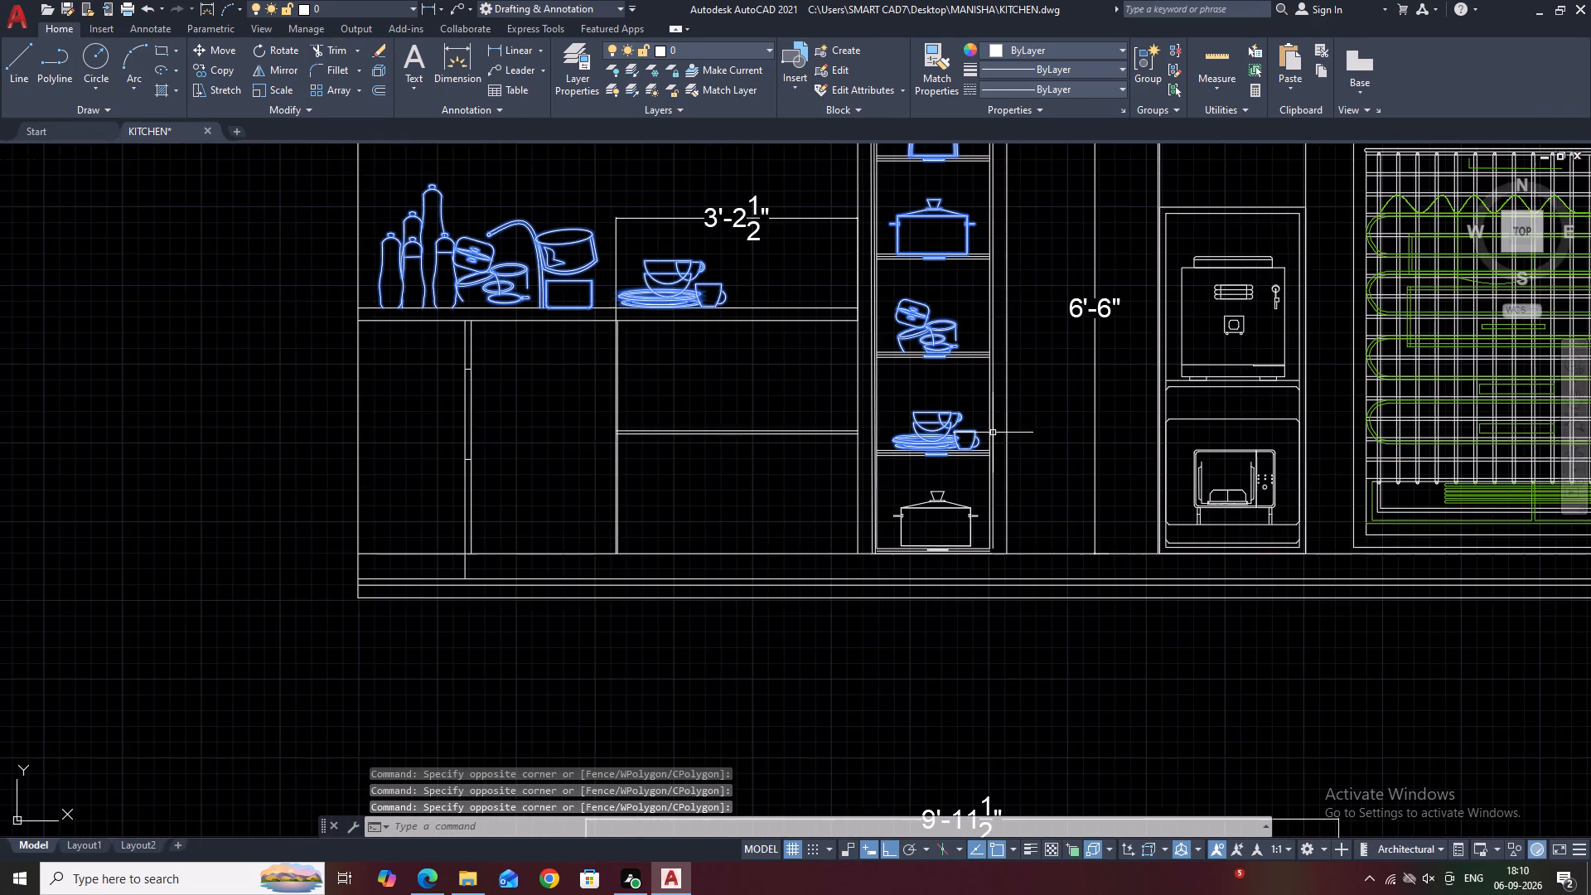
scroll(890, 531, up, 2)
click(873, 419)
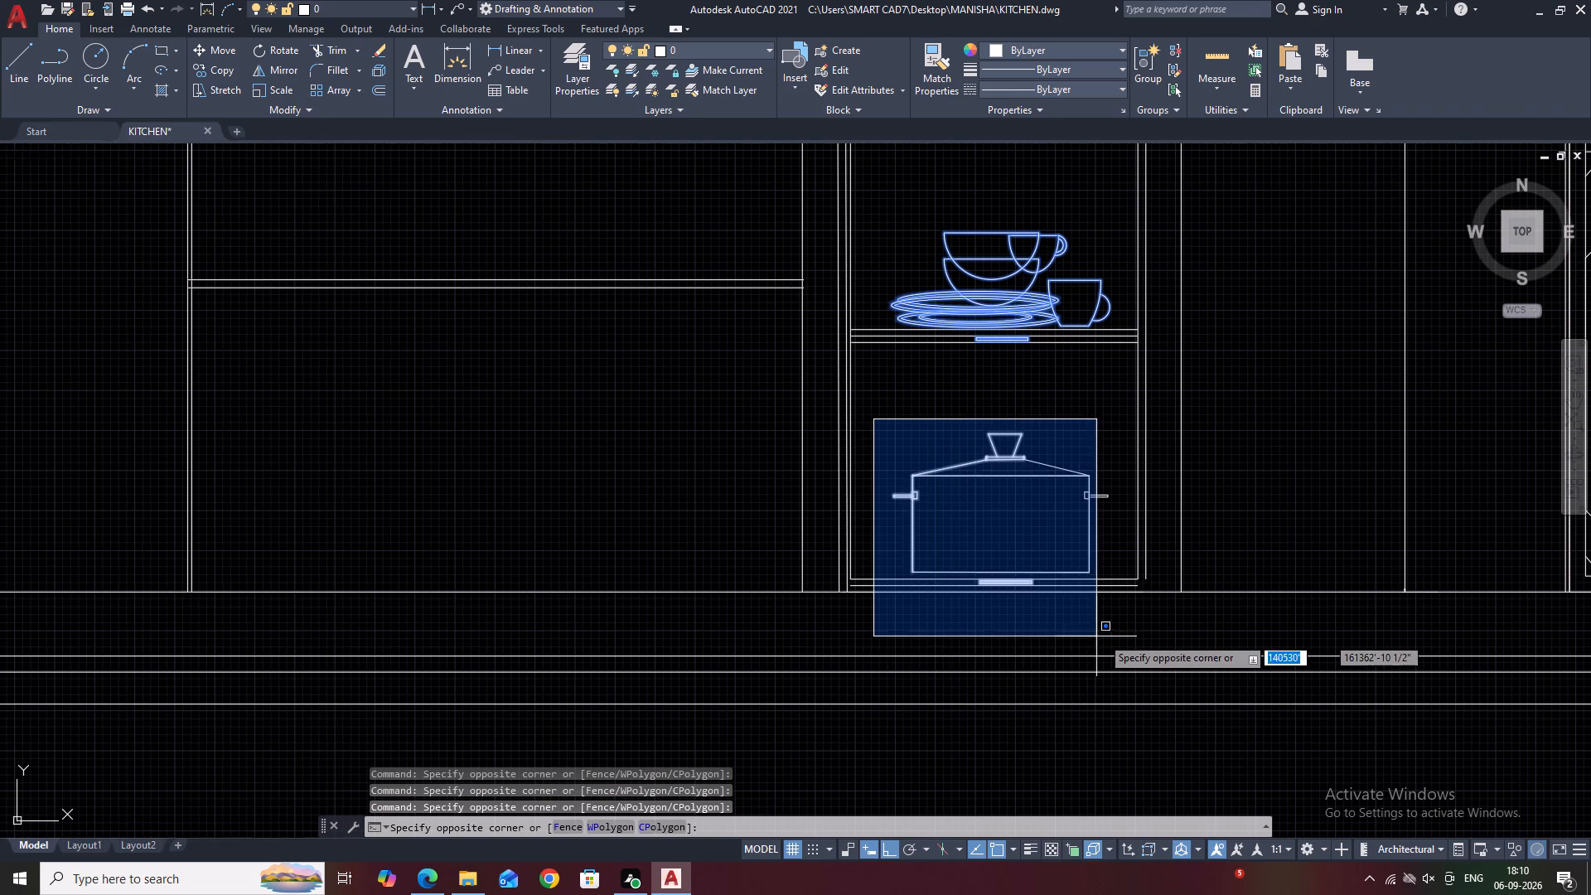
click(1119, 631)
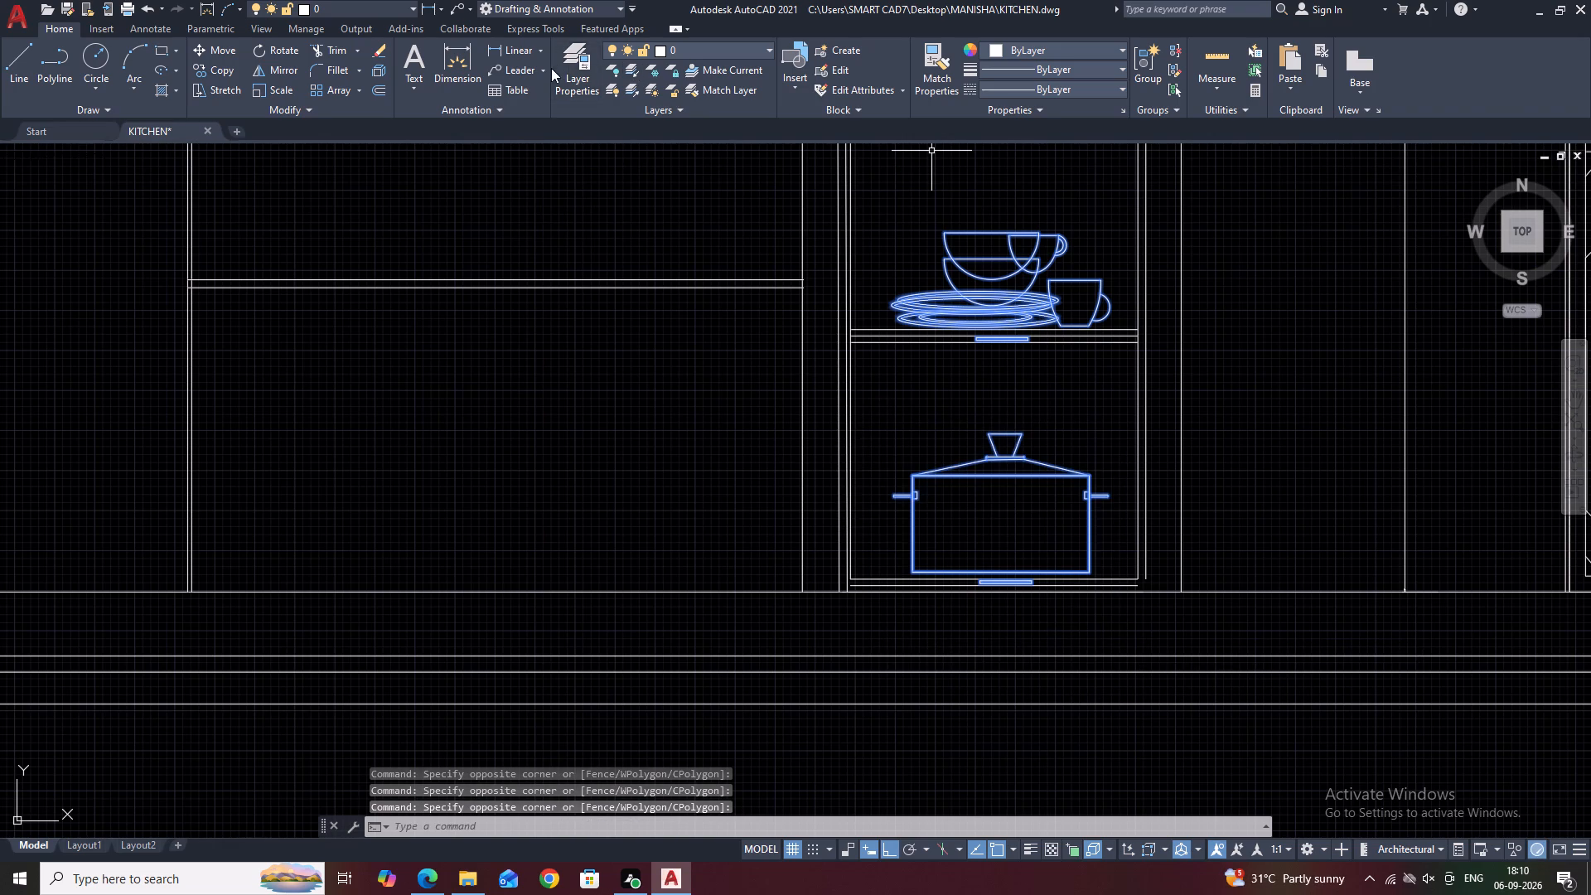
click(699, 55)
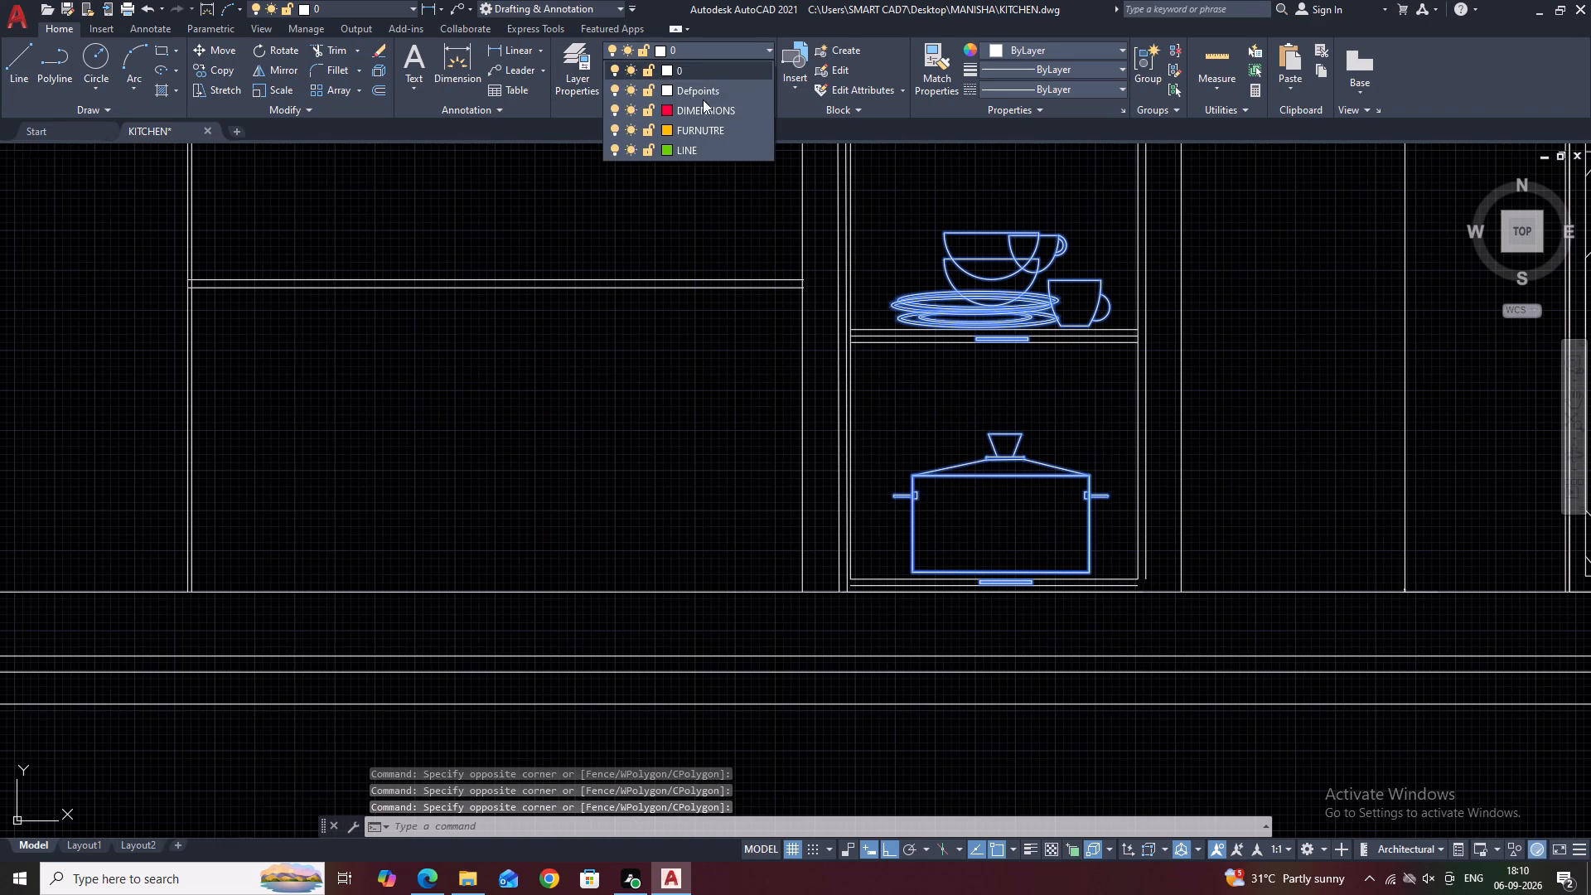
click(718, 132)
scroll(757, 264, down, 1)
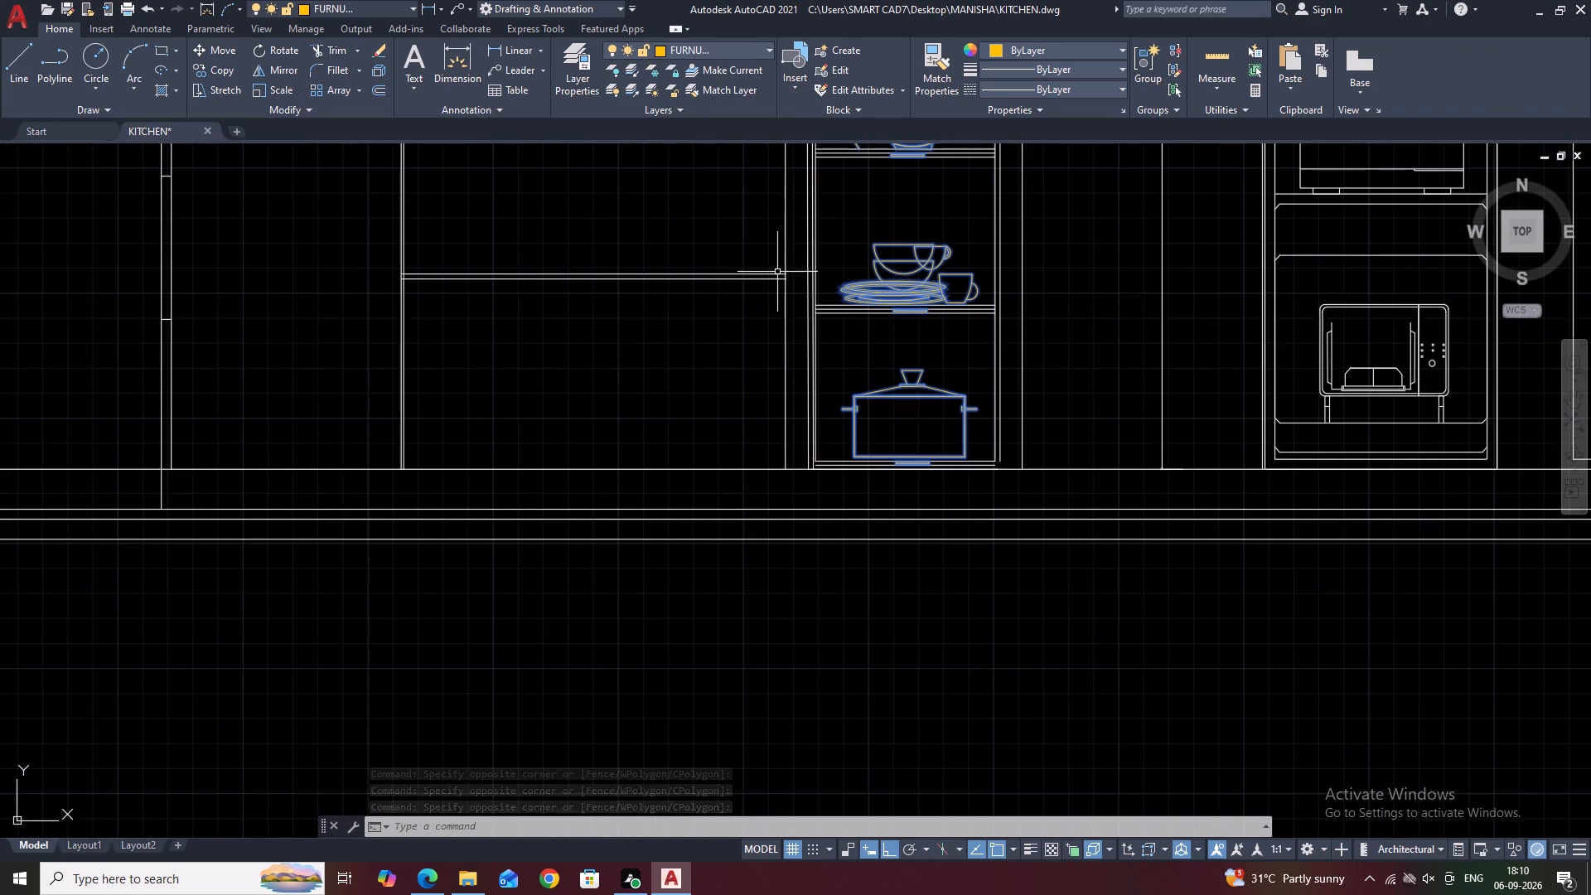
middle_drag(816, 262, 727, 444)
scroll(740, 409, down, 2)
key(Escape)
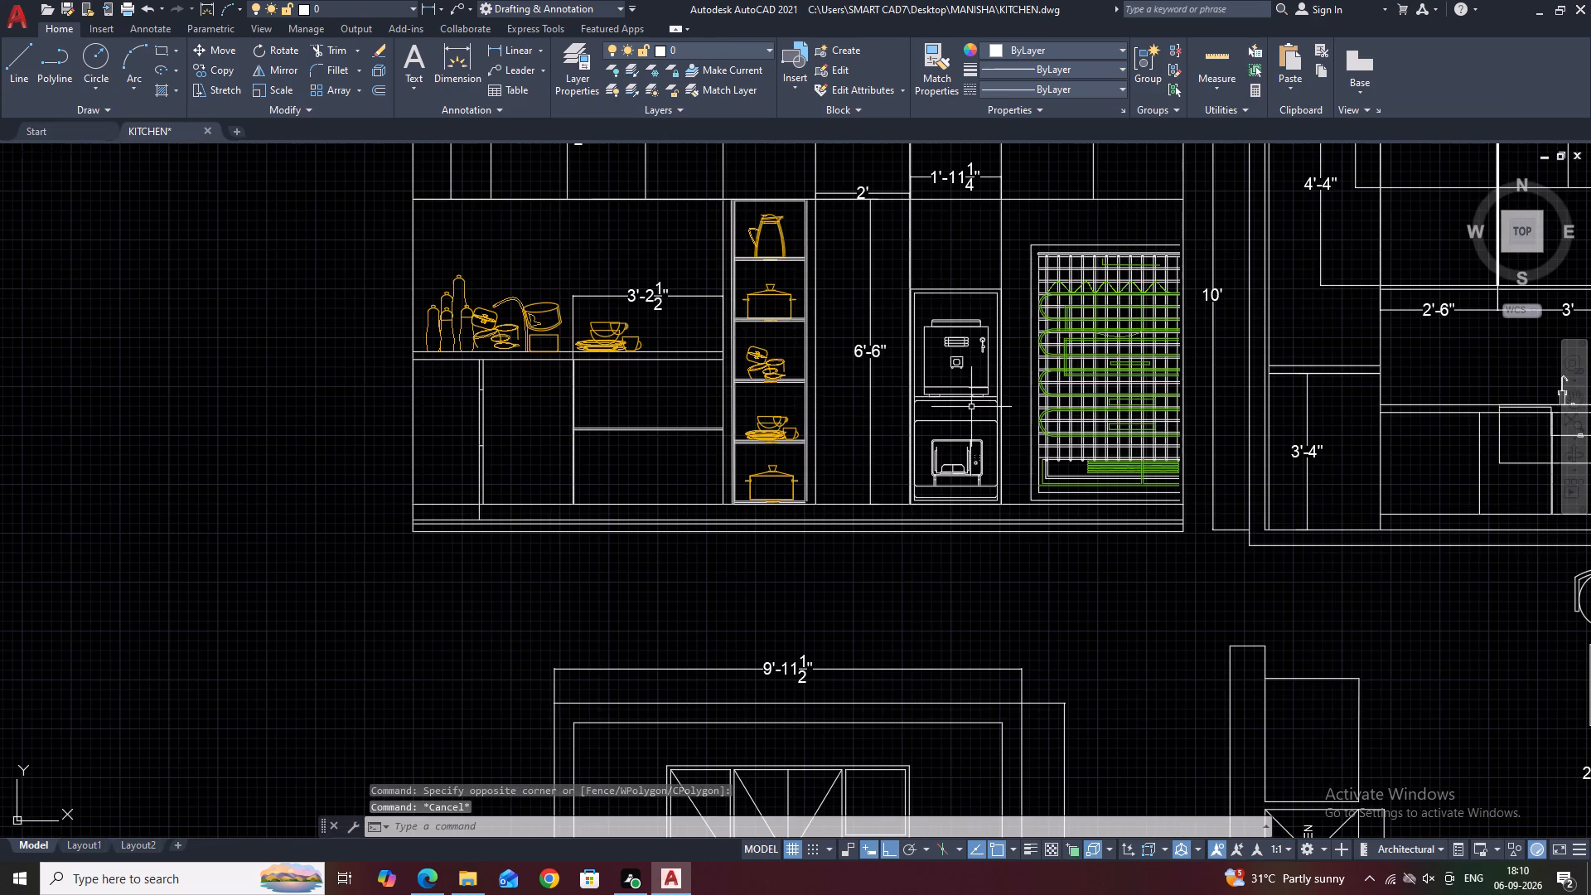
Assign the built-in coffee machine and microwave, with their surrounding housing frames, to the FURNUTRE layer.
scroll(982, 347, up, 2)
click(819, 244)
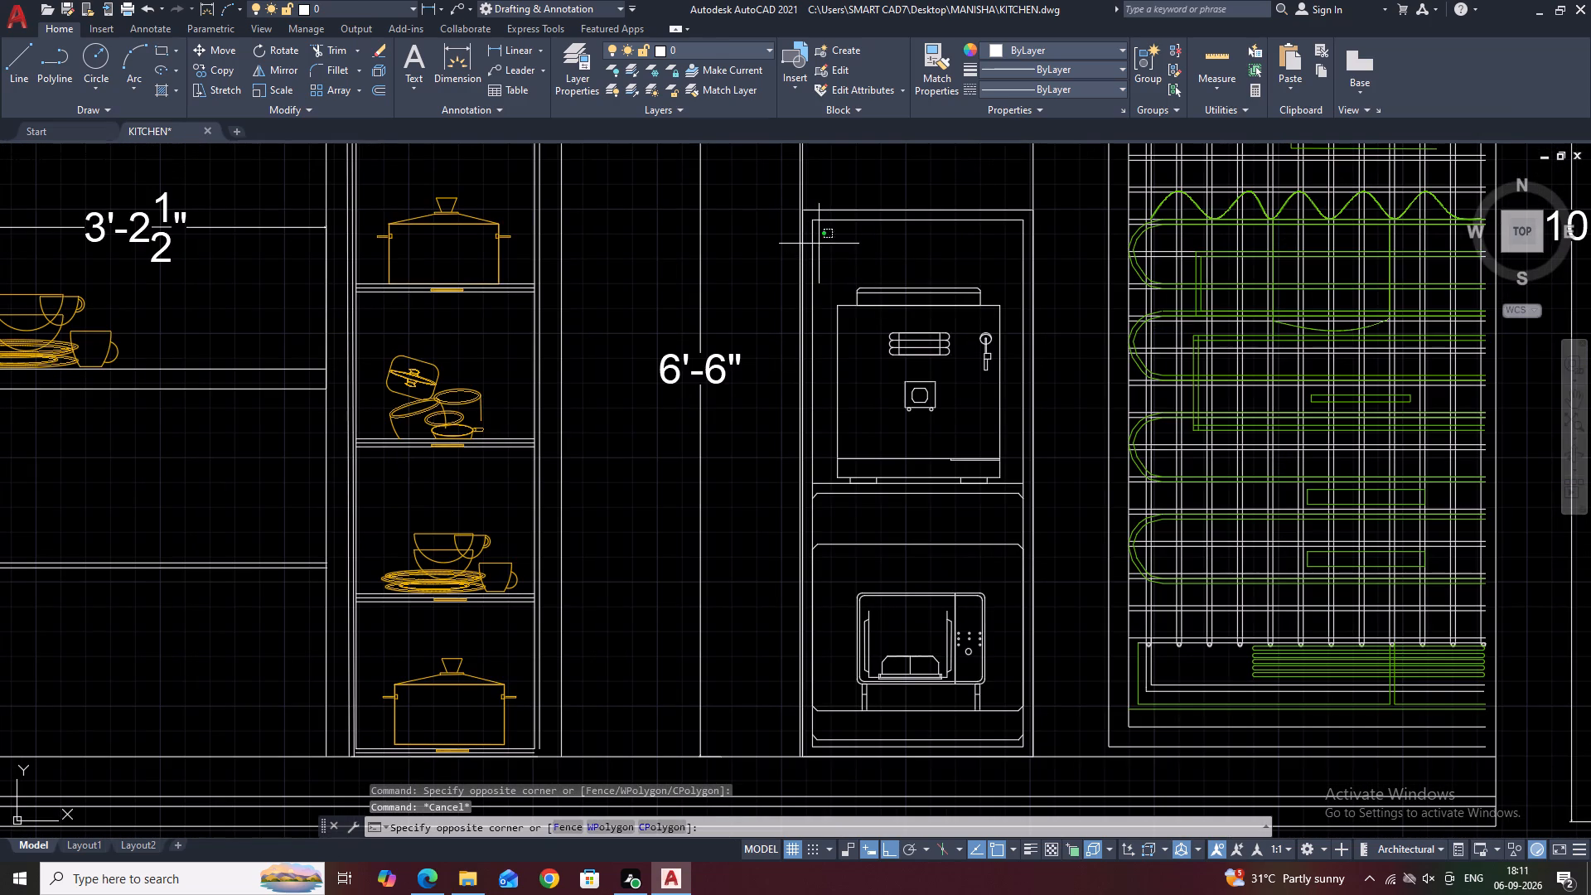
scroll(861, 341, down, 1)
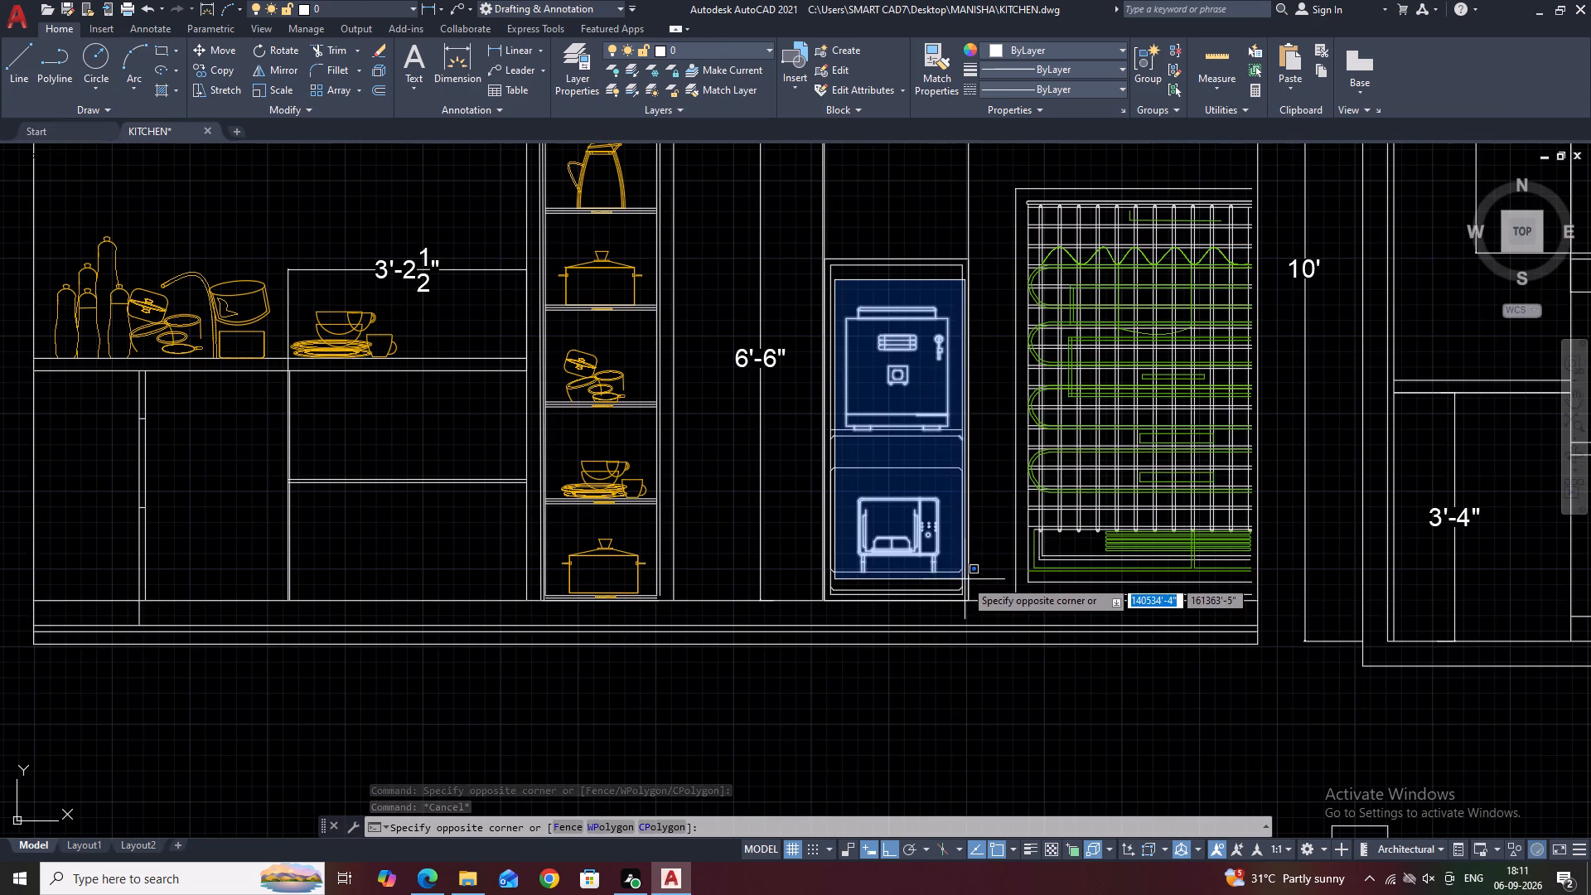
click(965, 579)
scroll(905, 452, up, 1)
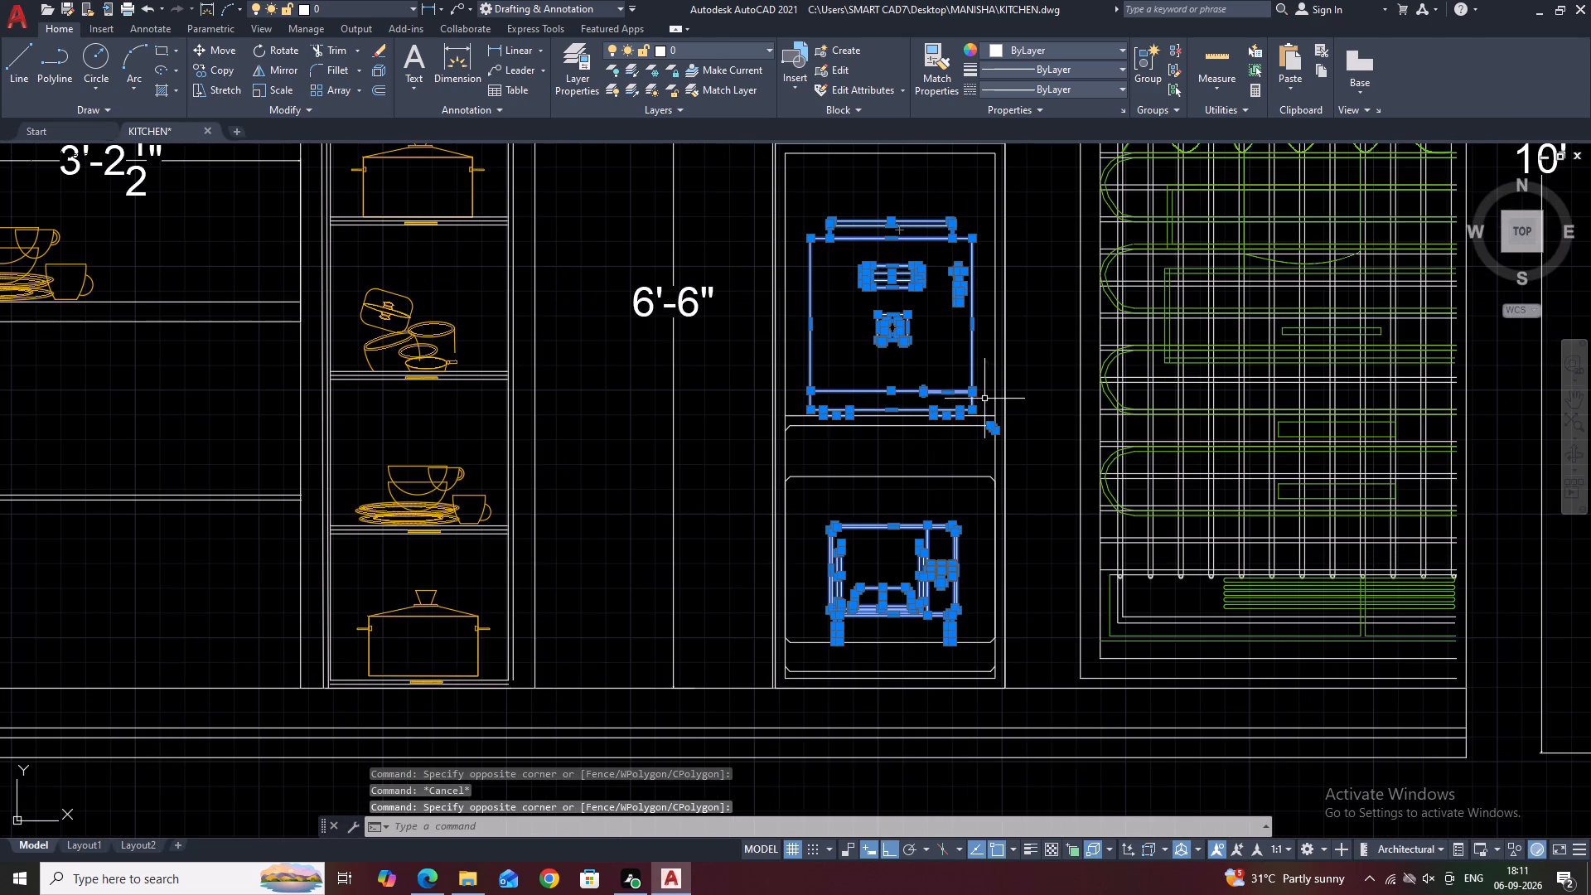
click(979, 397)
click(888, 485)
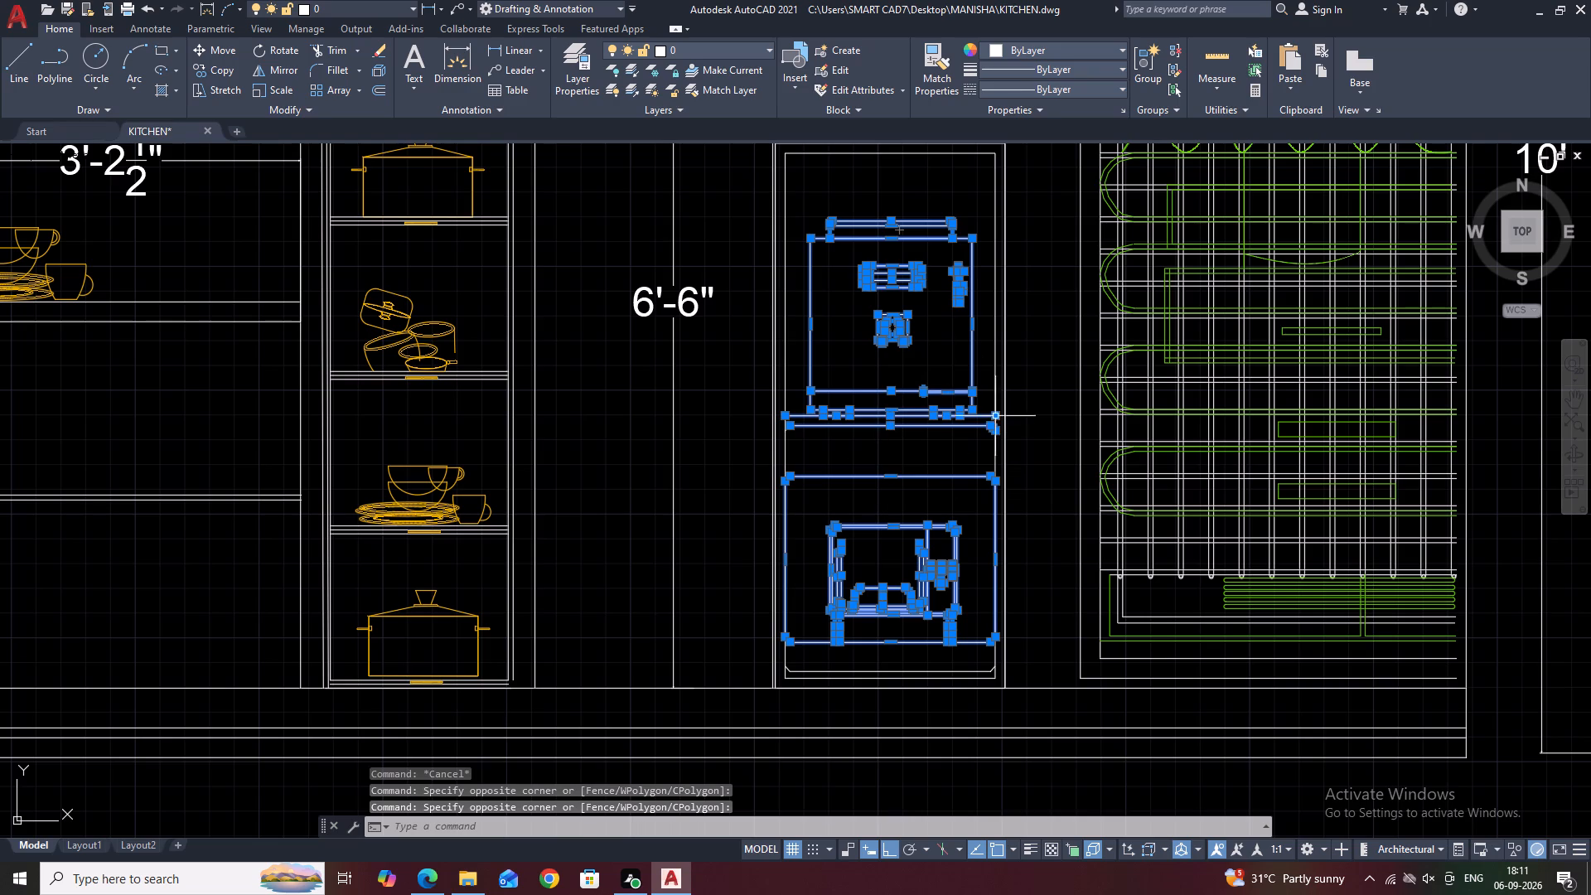
click(996, 397)
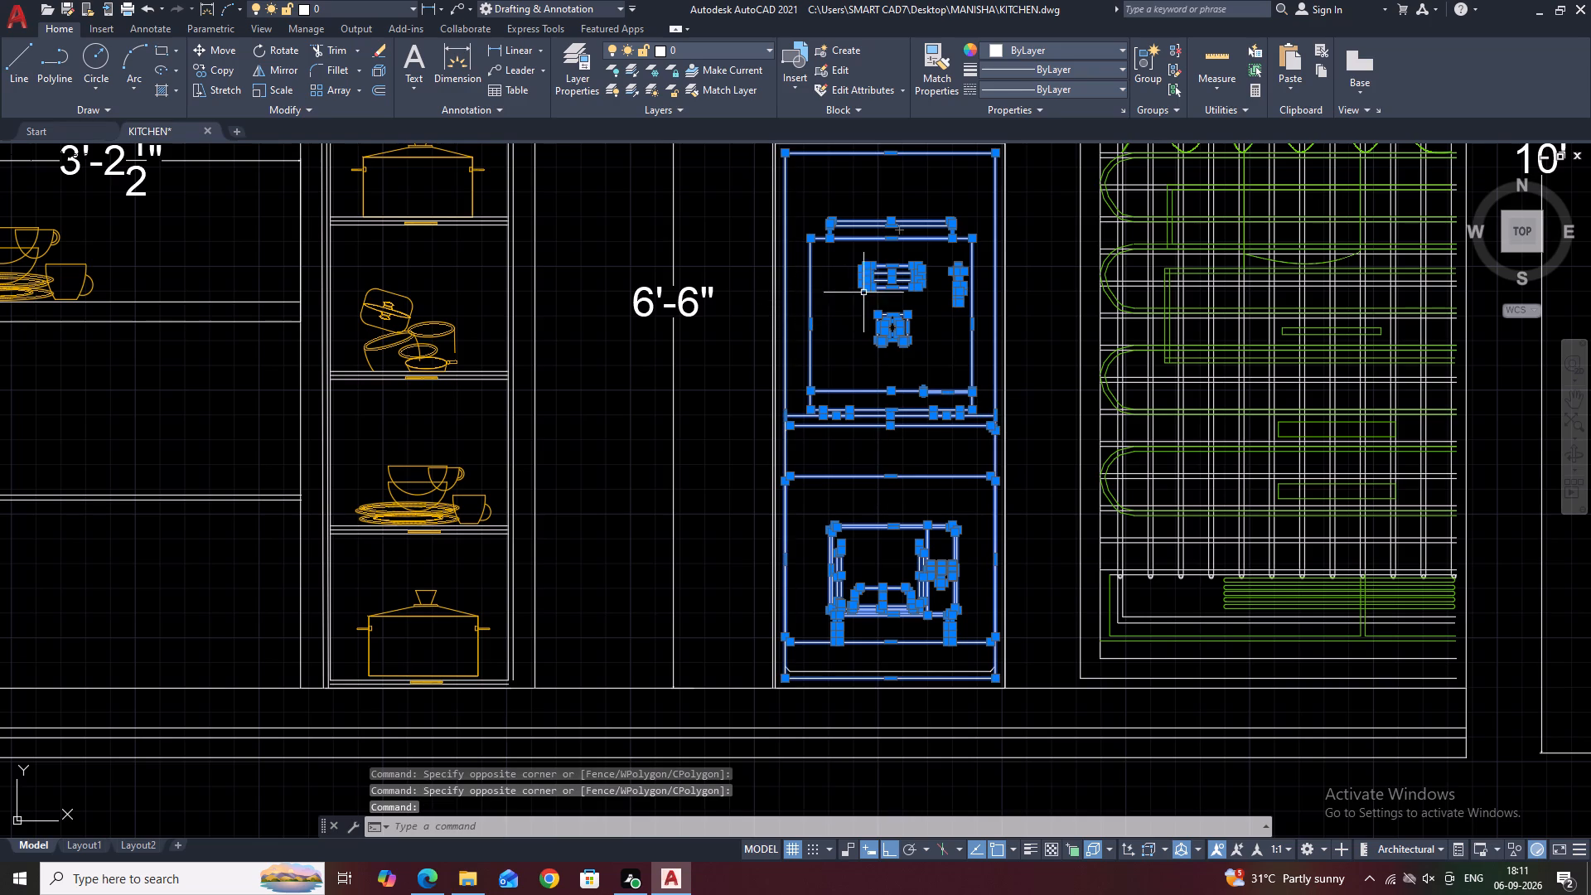
middle_drag(879, 328, 887, 423)
click(955, 220)
click(931, 262)
scroll(916, 273, down, 2)
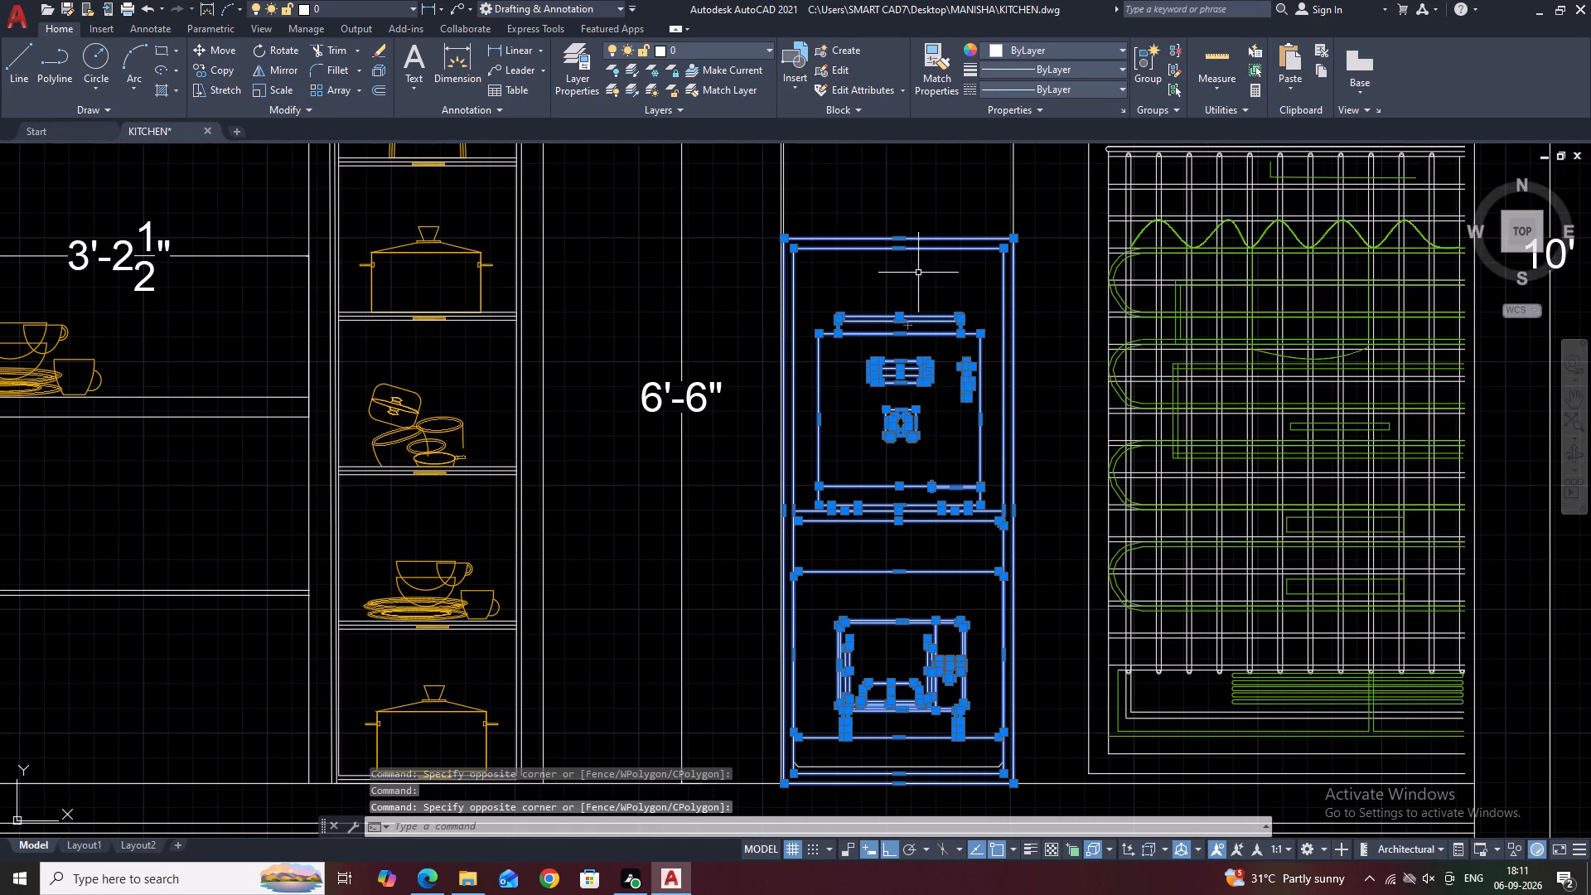
scroll(925, 276, up, 2)
click(724, 49)
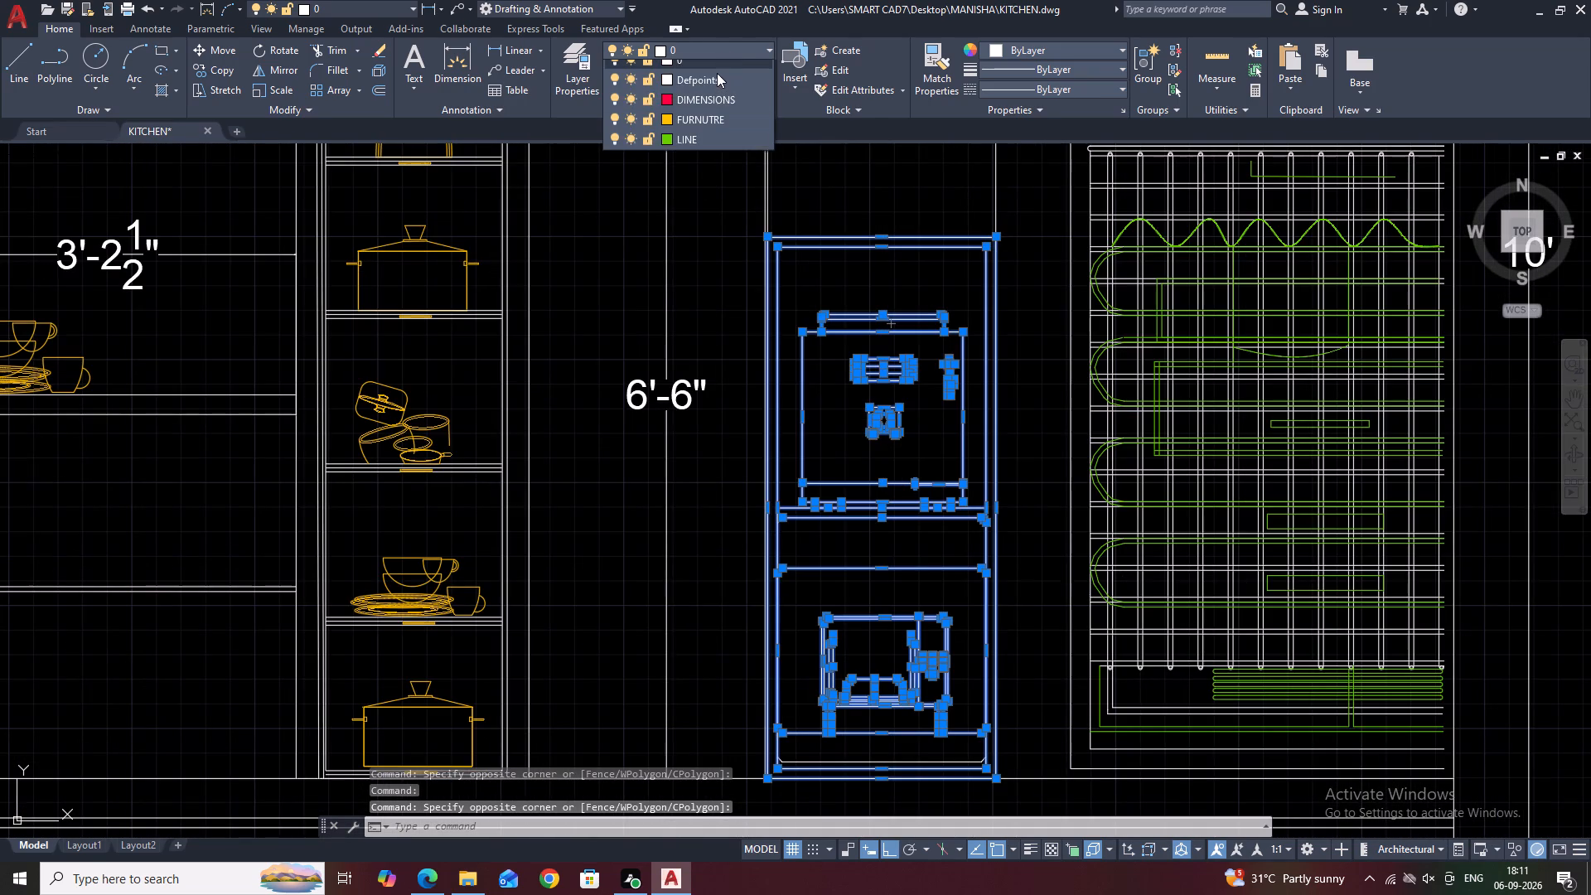
click(720, 134)
key(Escape)
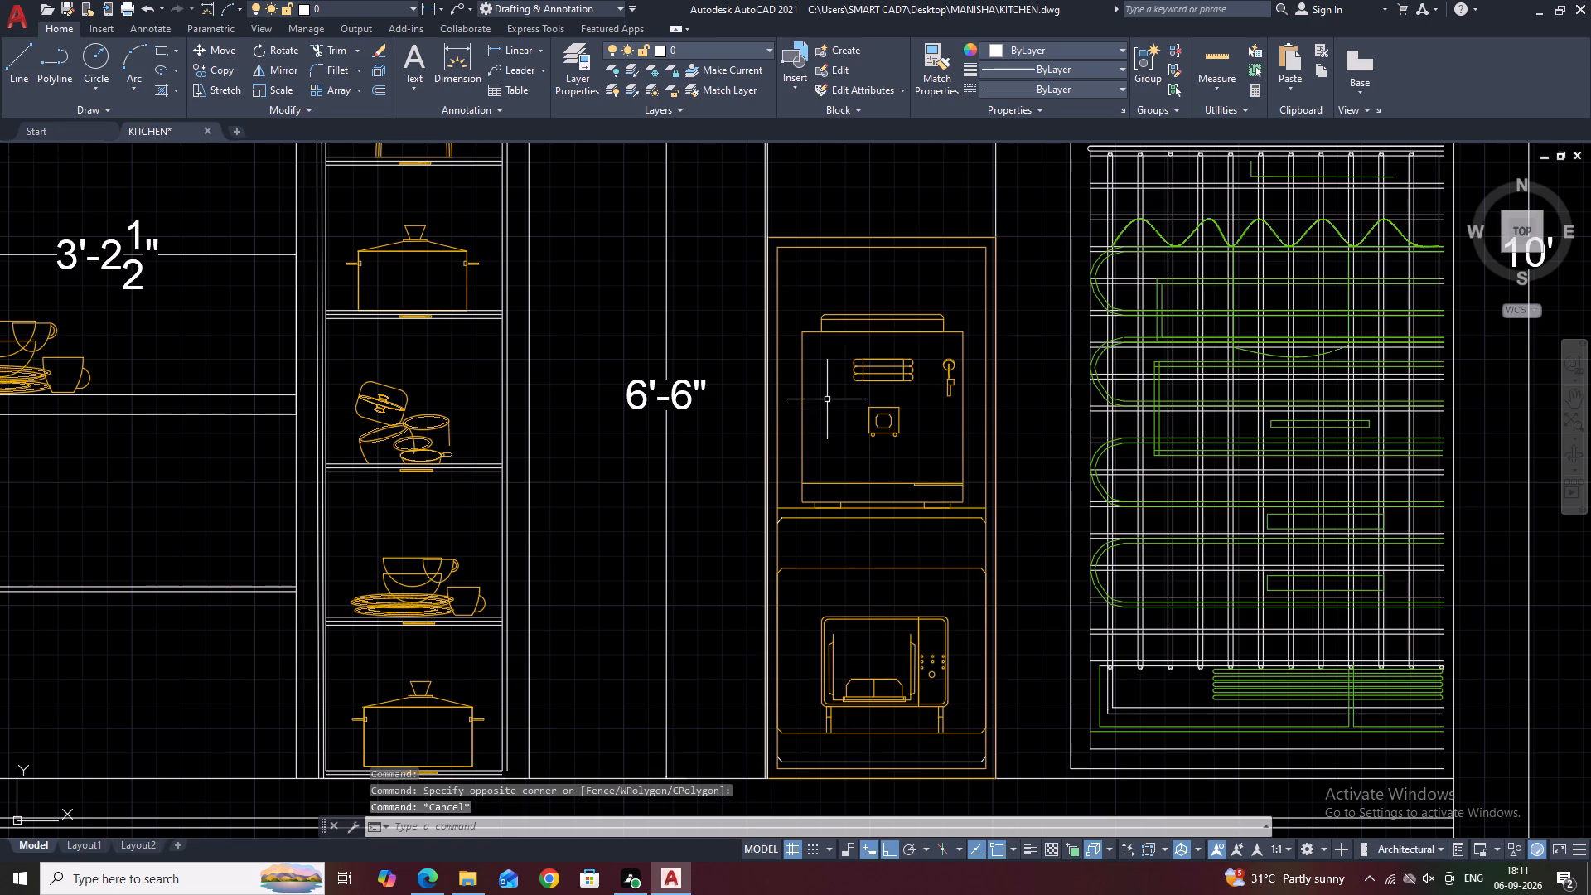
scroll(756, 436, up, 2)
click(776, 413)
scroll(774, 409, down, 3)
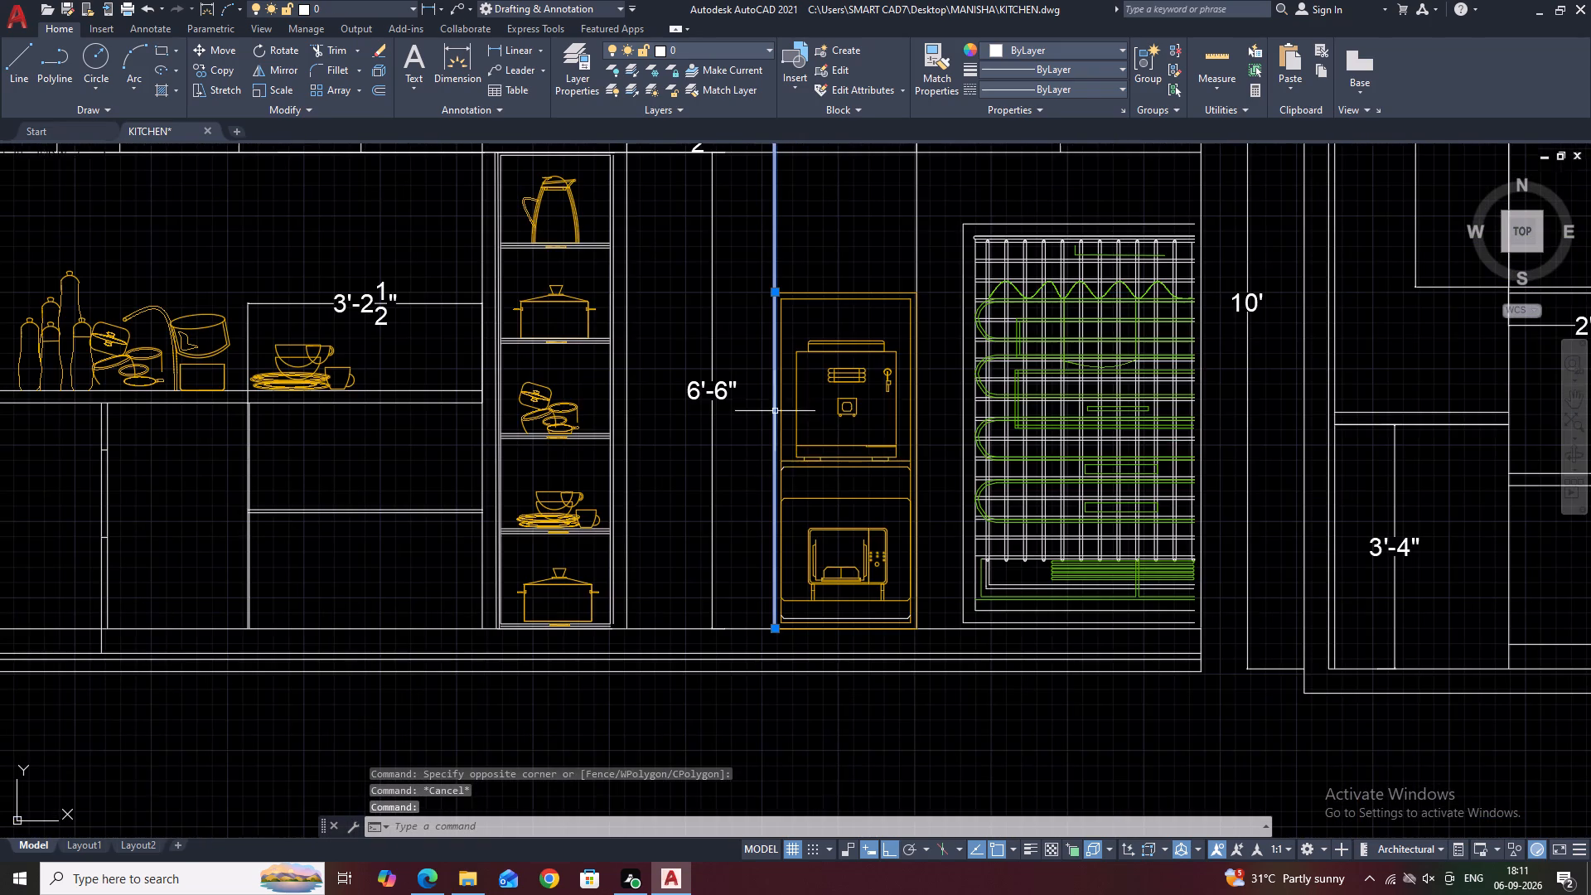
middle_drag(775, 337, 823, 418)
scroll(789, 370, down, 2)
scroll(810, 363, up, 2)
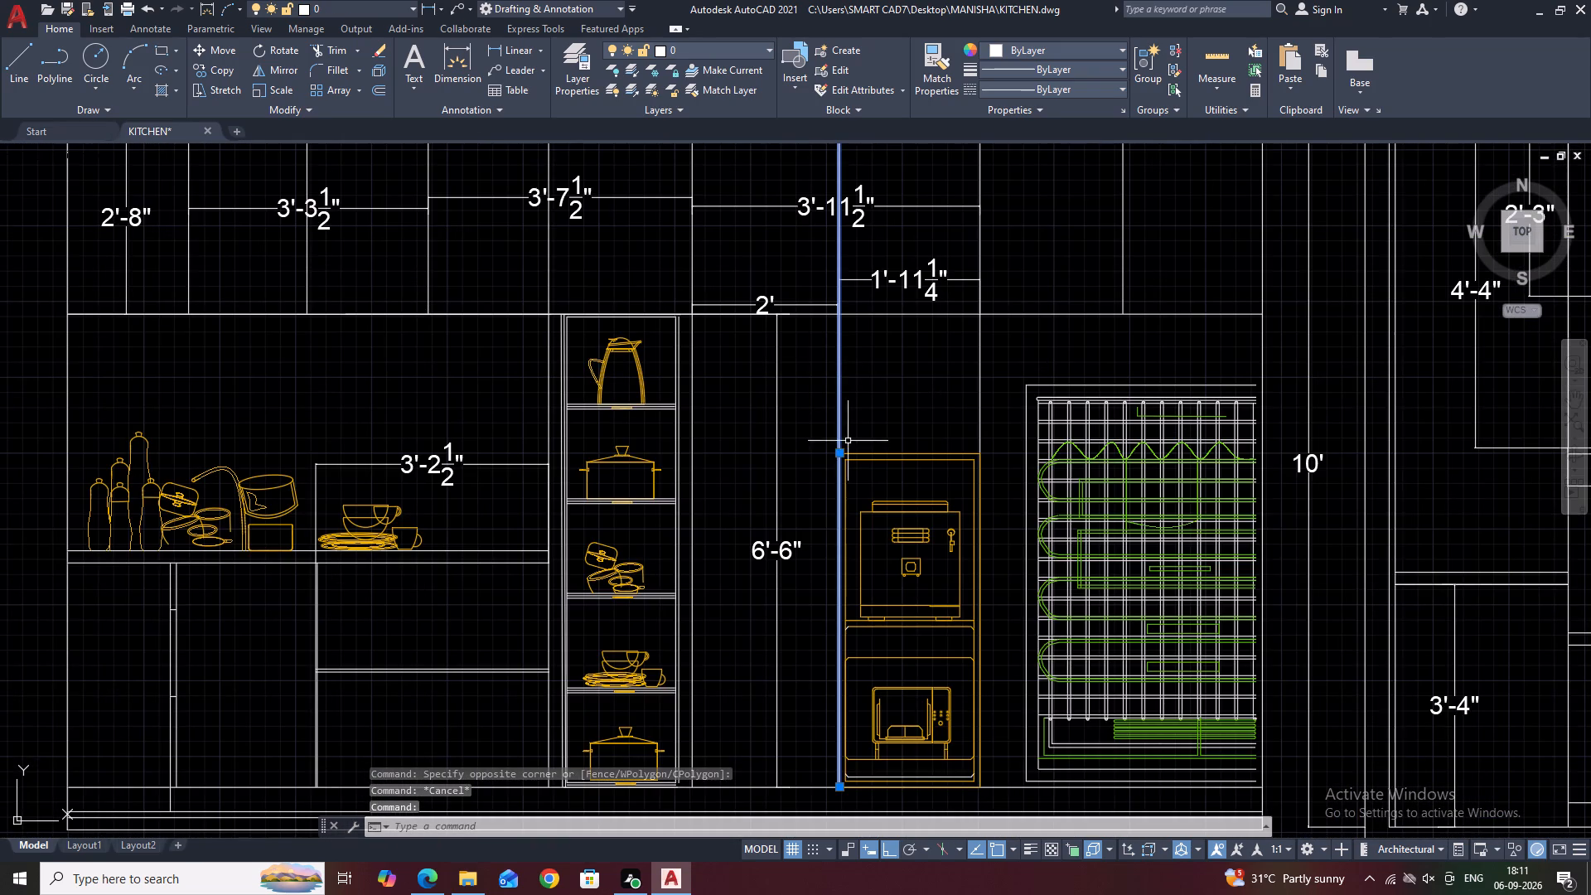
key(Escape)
Select all similar dimensions across the plan and elevations from the 3'-11 1/2" one and assign them to the DIMENSIONS layer.
middle_drag(985, 347, 814, 346)
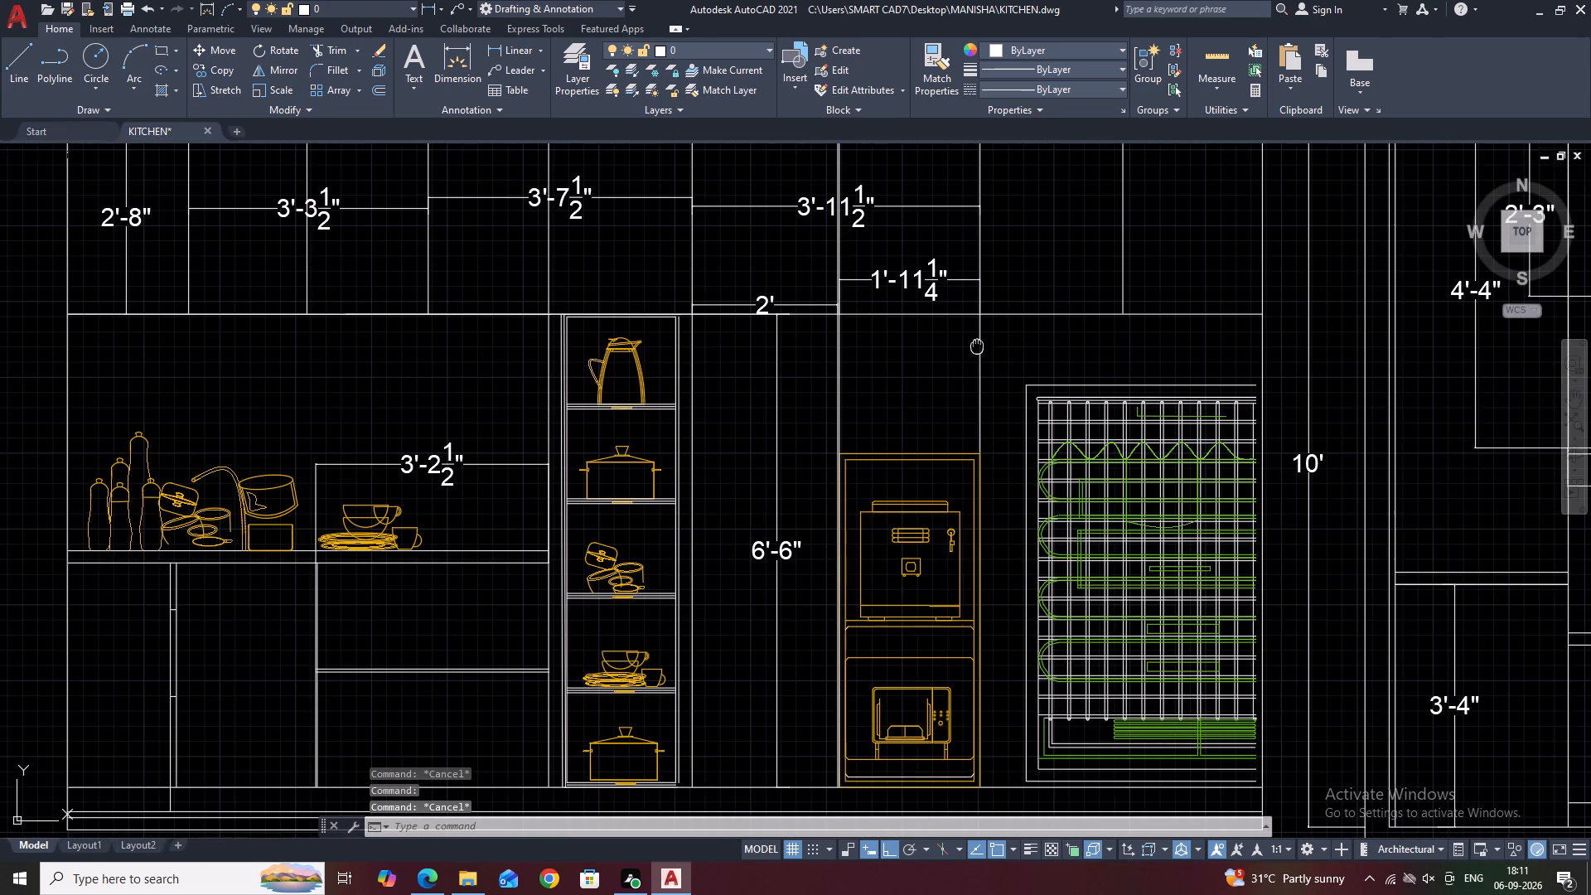
middle_drag(814, 346, 755, 344)
scroll(793, 339, down, 1)
middle_drag(851, 313, 758, 308)
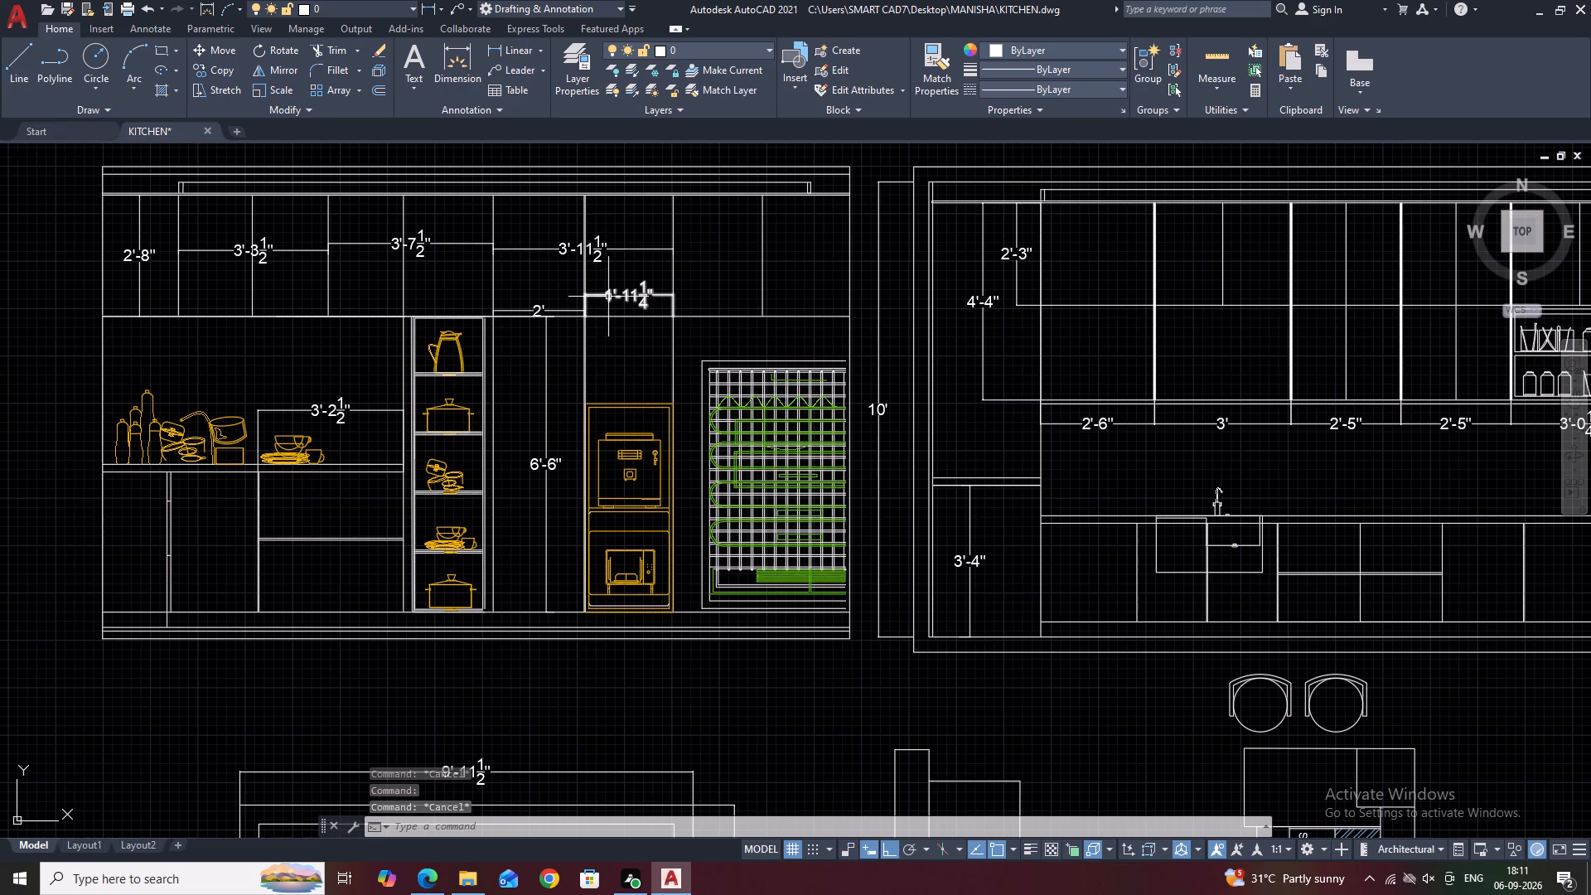
click(600, 250)
right_click(627, 271)
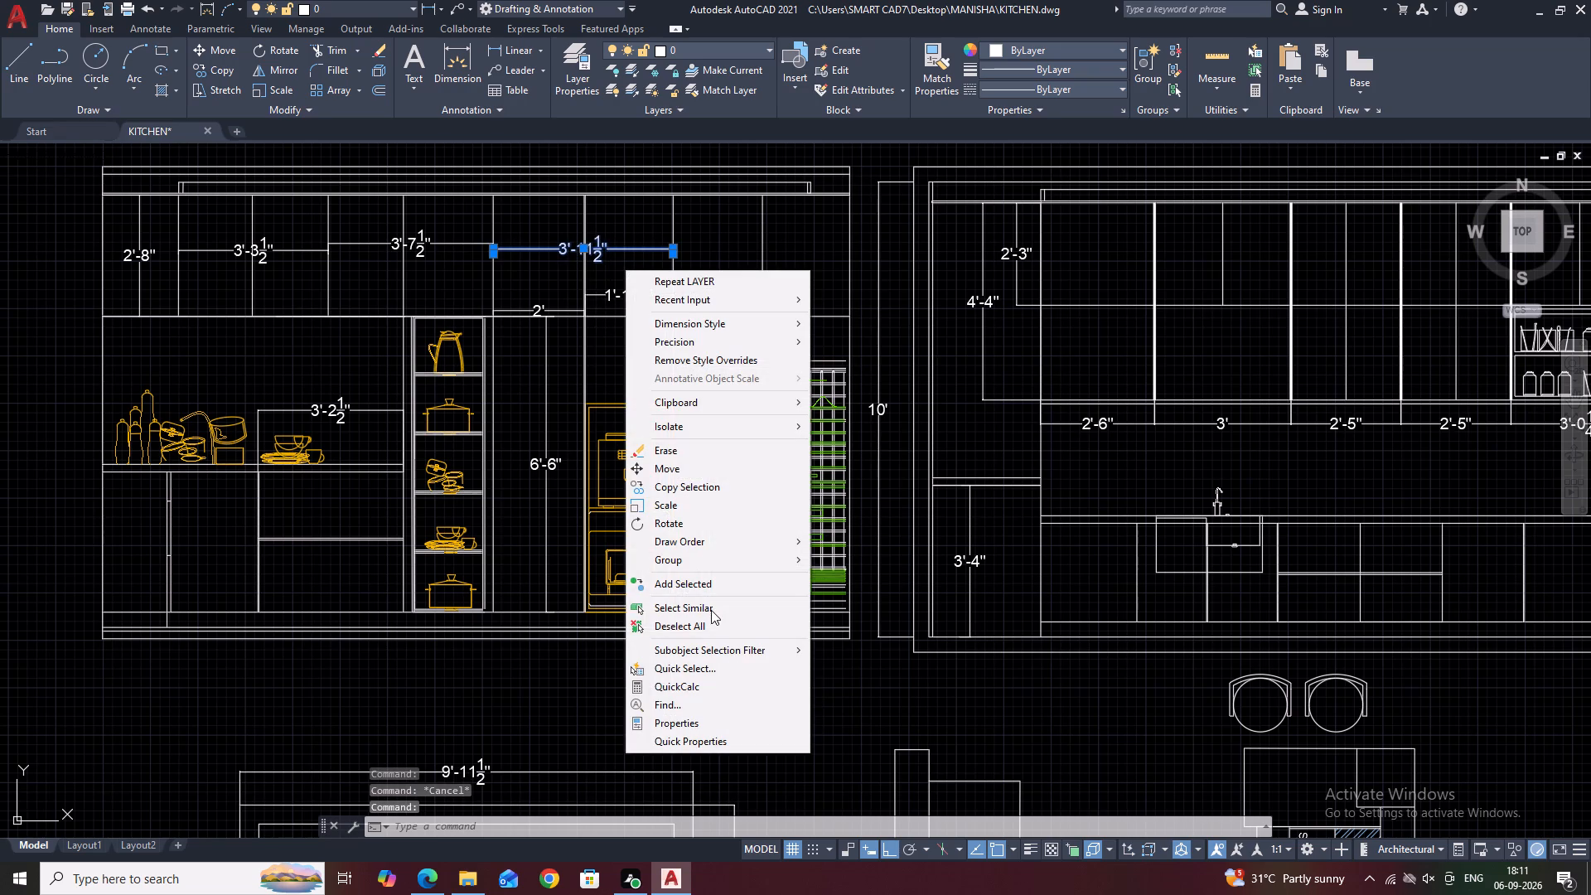
click(711, 612)
click(596, 80)
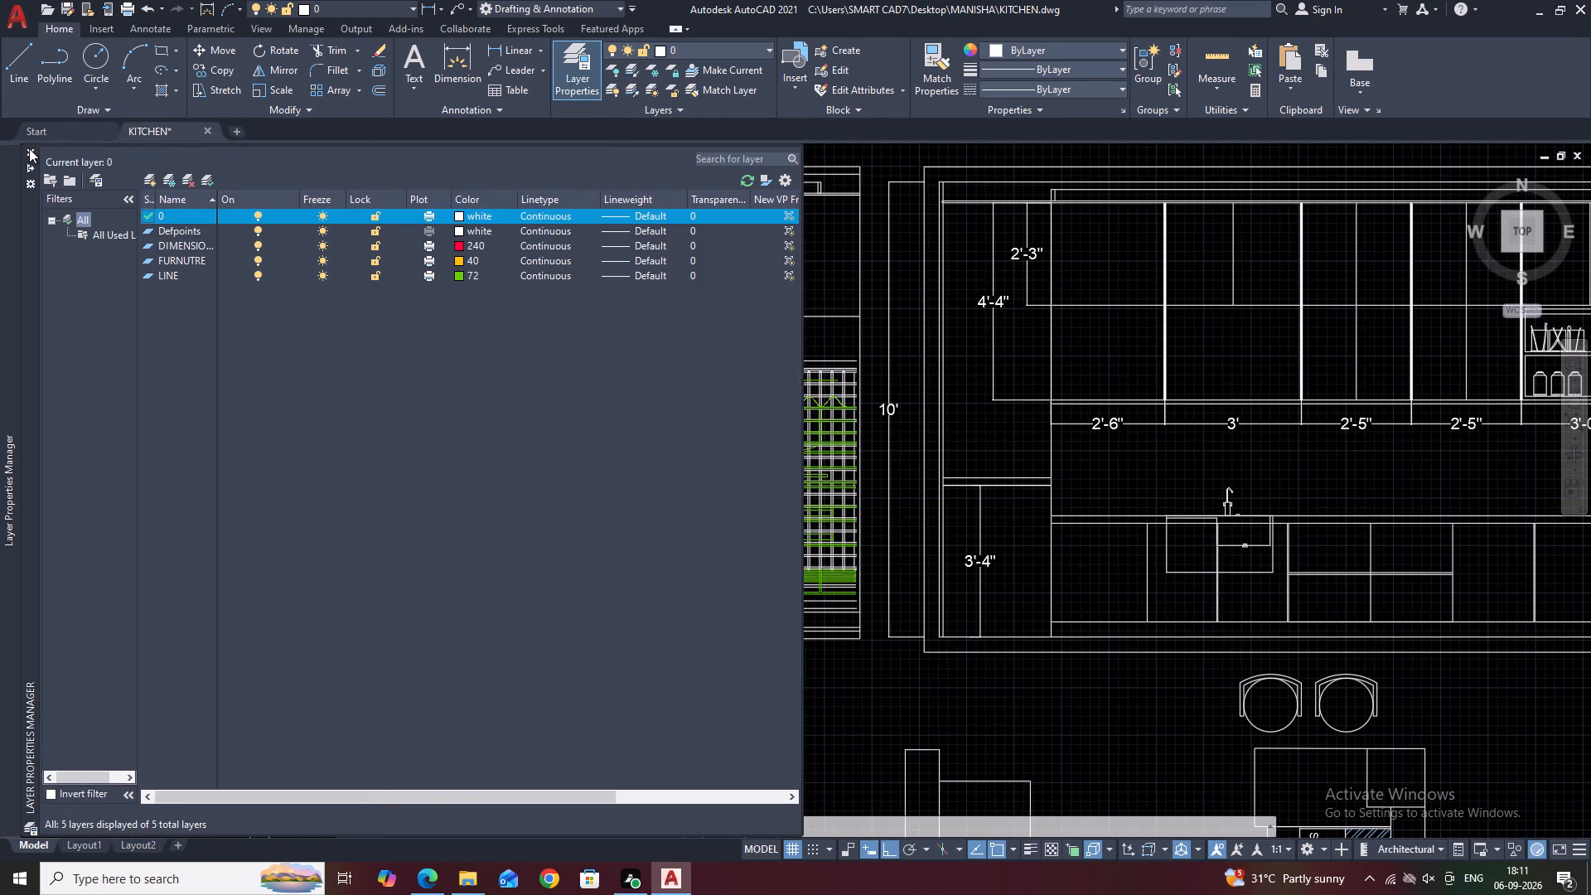
click(29, 148)
click(550, 242)
click(518, 267)
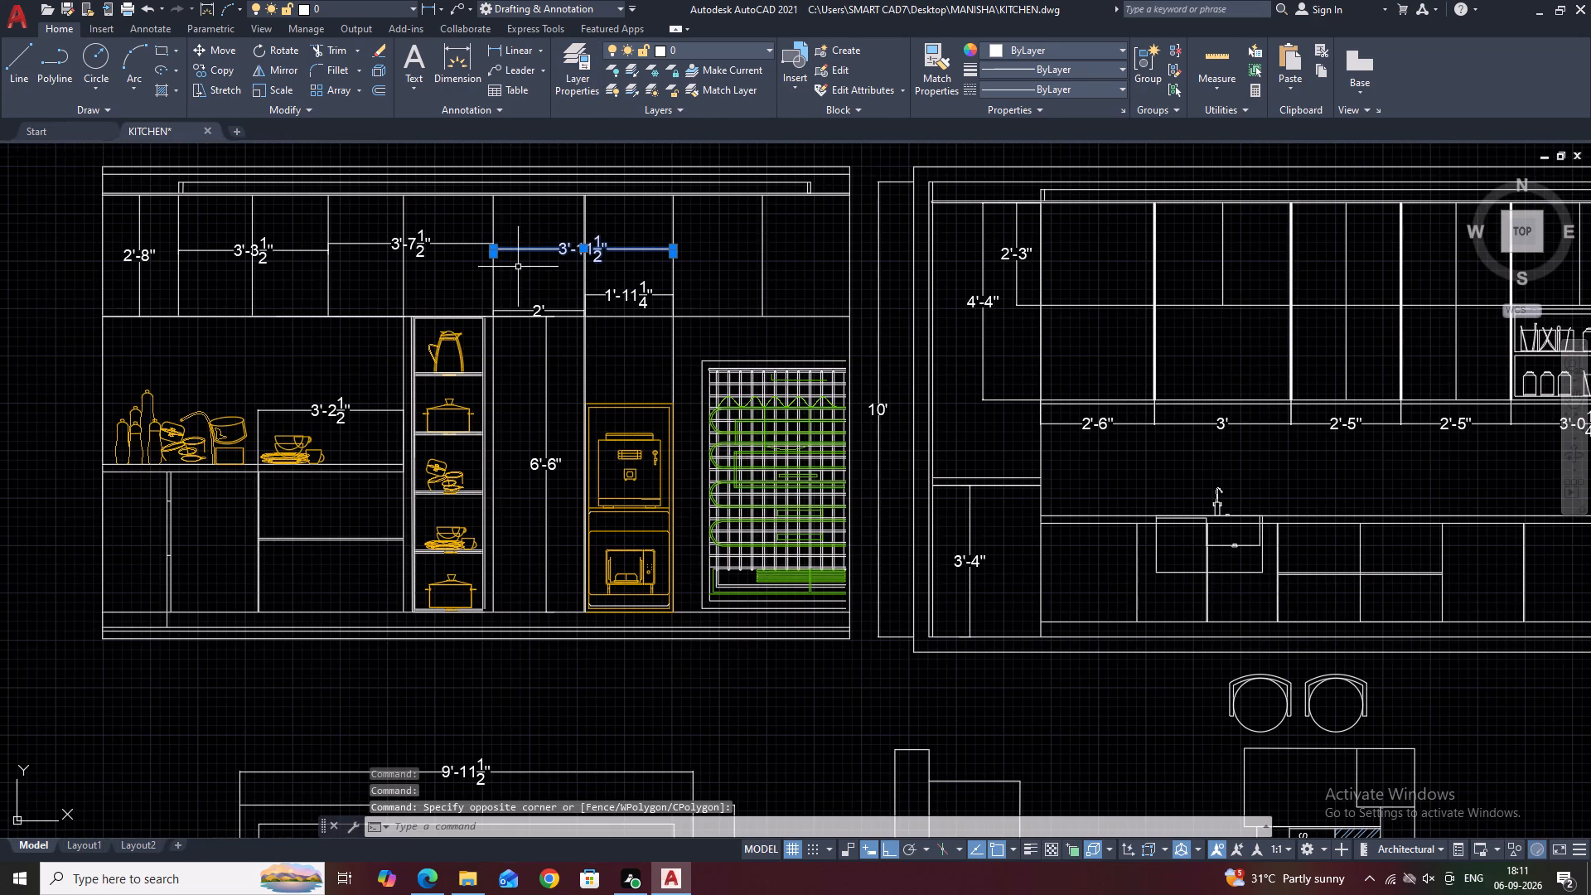
right_click(528, 268)
click(617, 609)
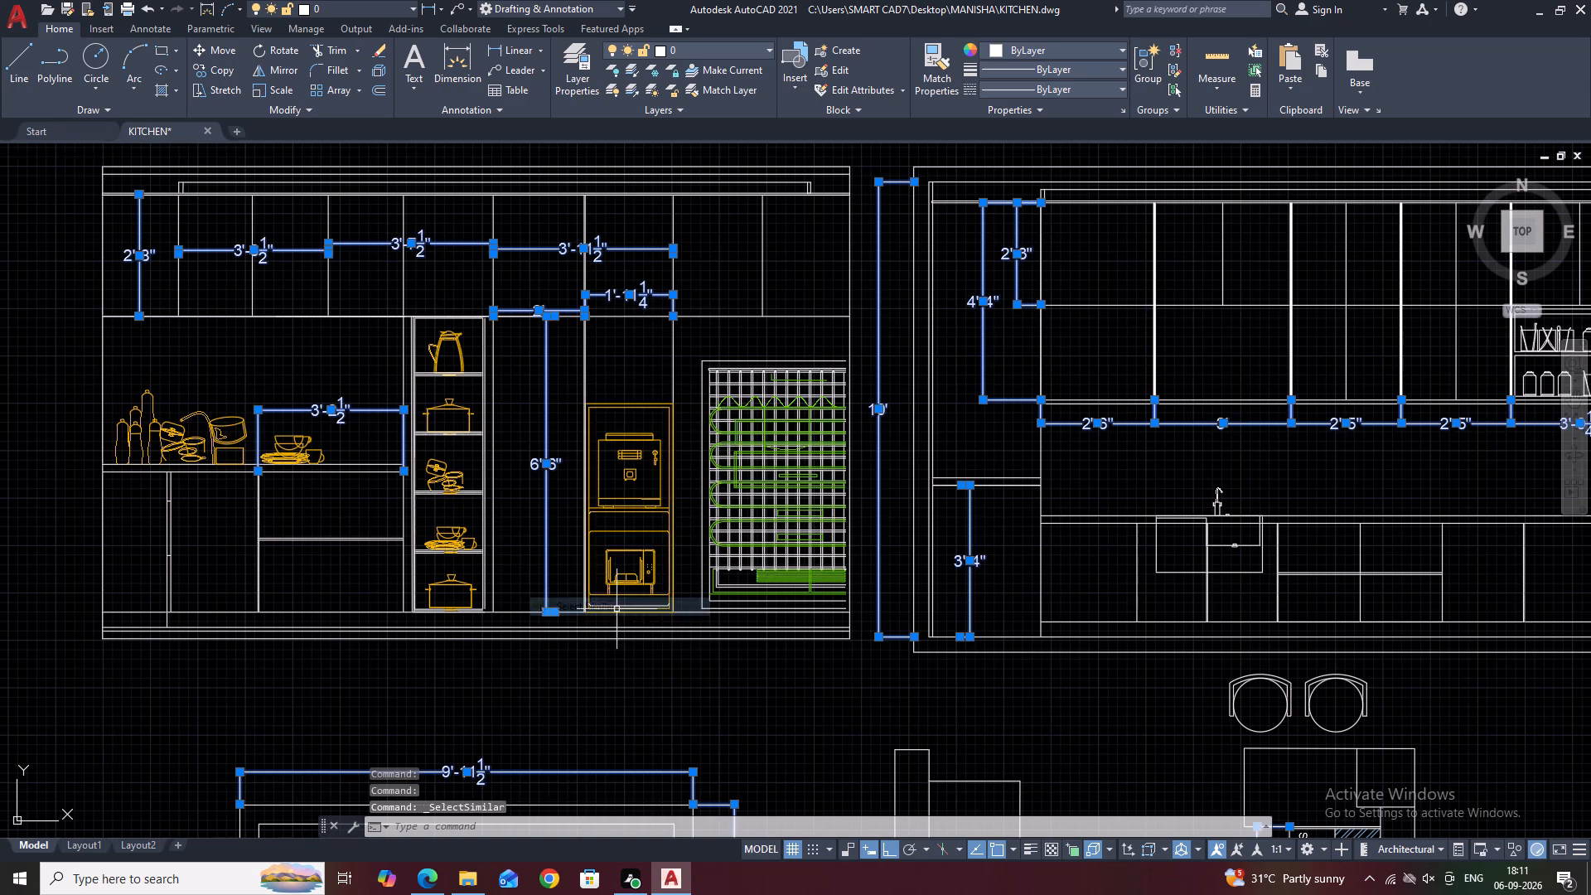
click(690, 55)
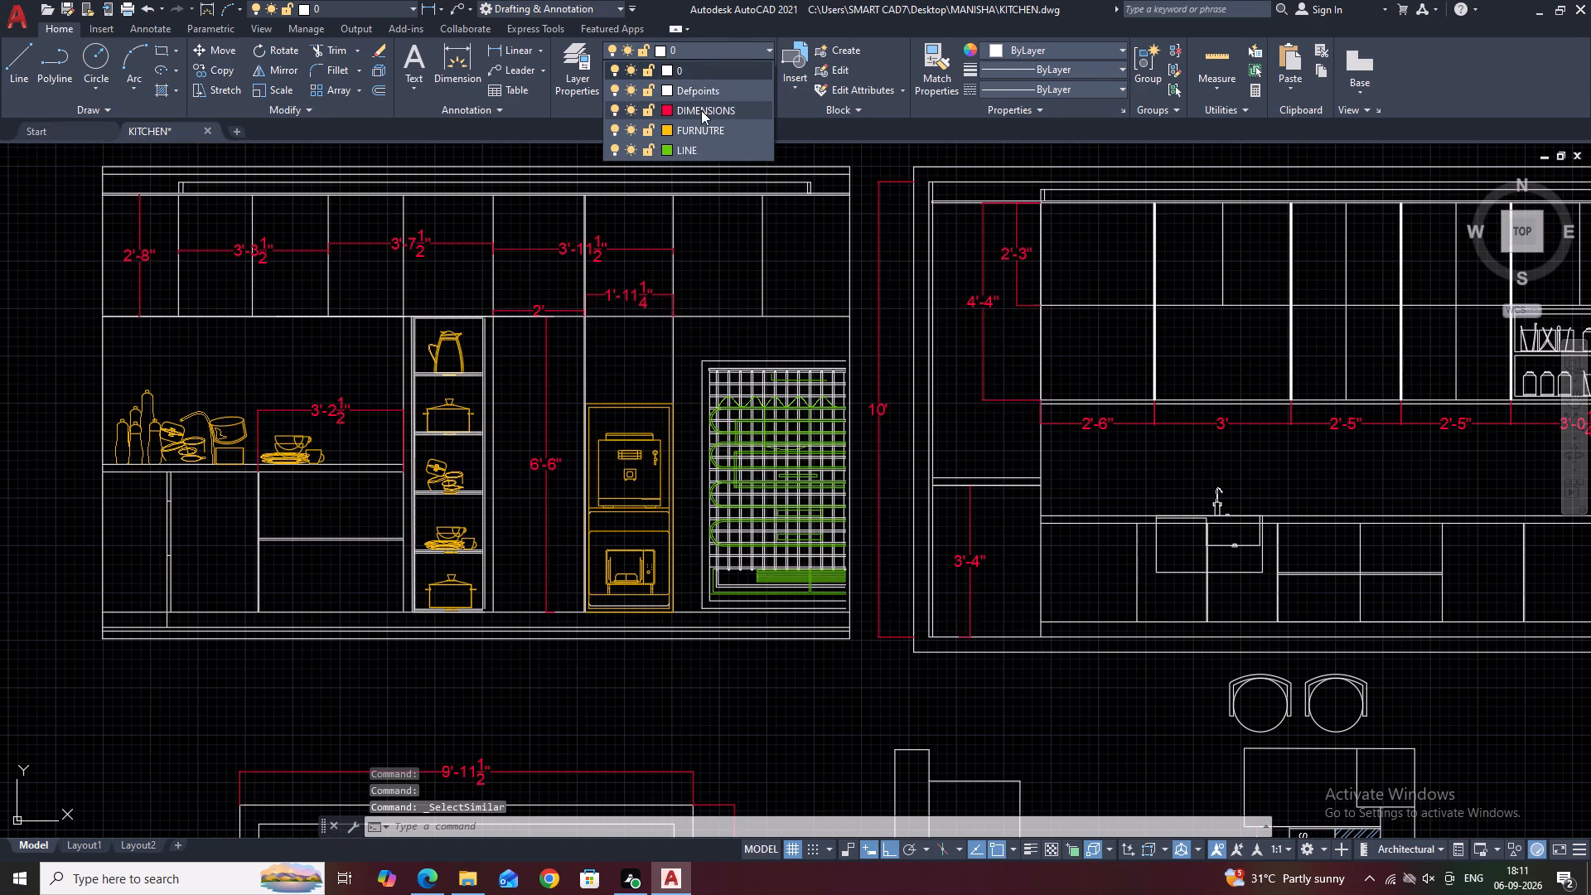
click(701, 110)
key(Escape)
scroll(600, 339, down, 2)
middle_drag(899, 356, 862, 340)
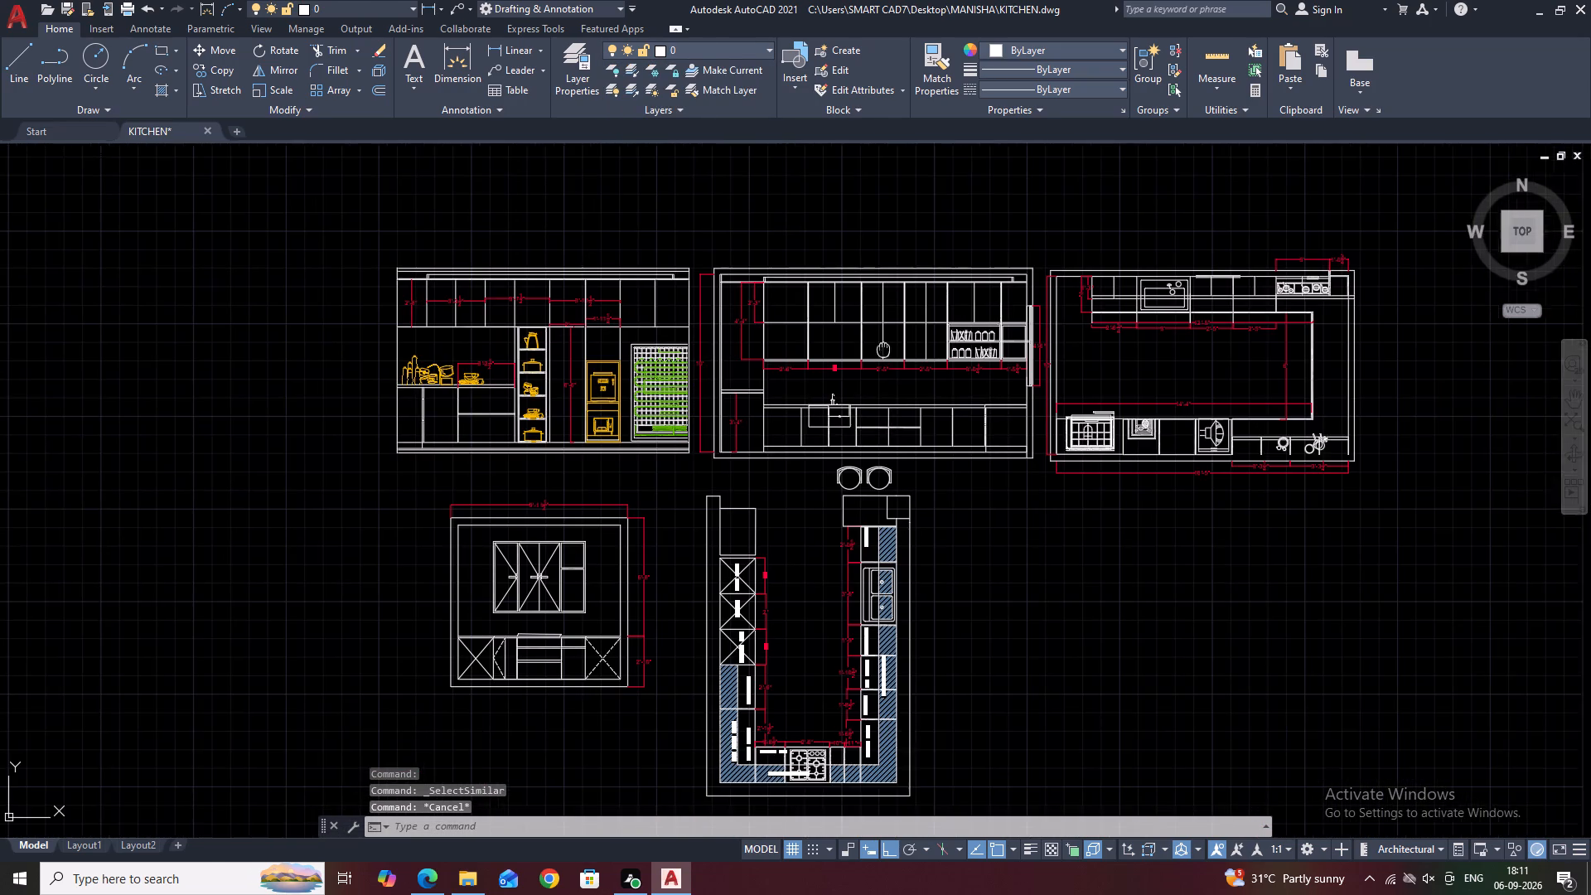
Assign the glasses and jars on the two open shelves of the middle elevation's wall cabinets to the FURNUTRE layer.
middle_drag(862, 340, 810, 321)
scroll(711, 383, up, 1)
middle_drag(876, 376, 722, 311)
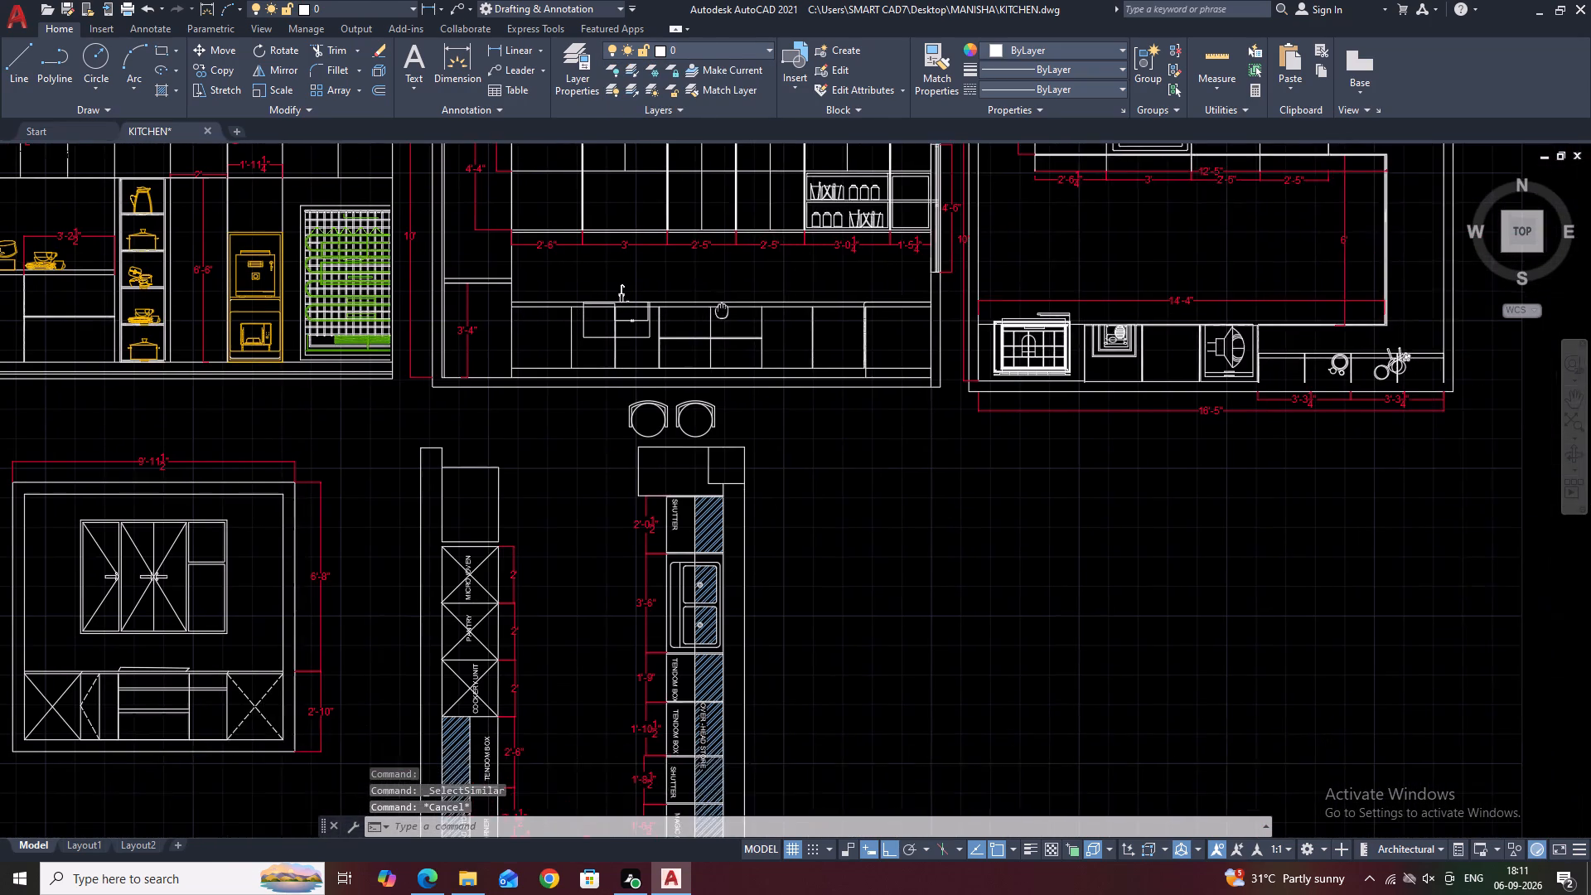
scroll(723, 315, down, 1)
middle_drag(720, 227, 723, 302)
scroll(413, 382, up, 2)
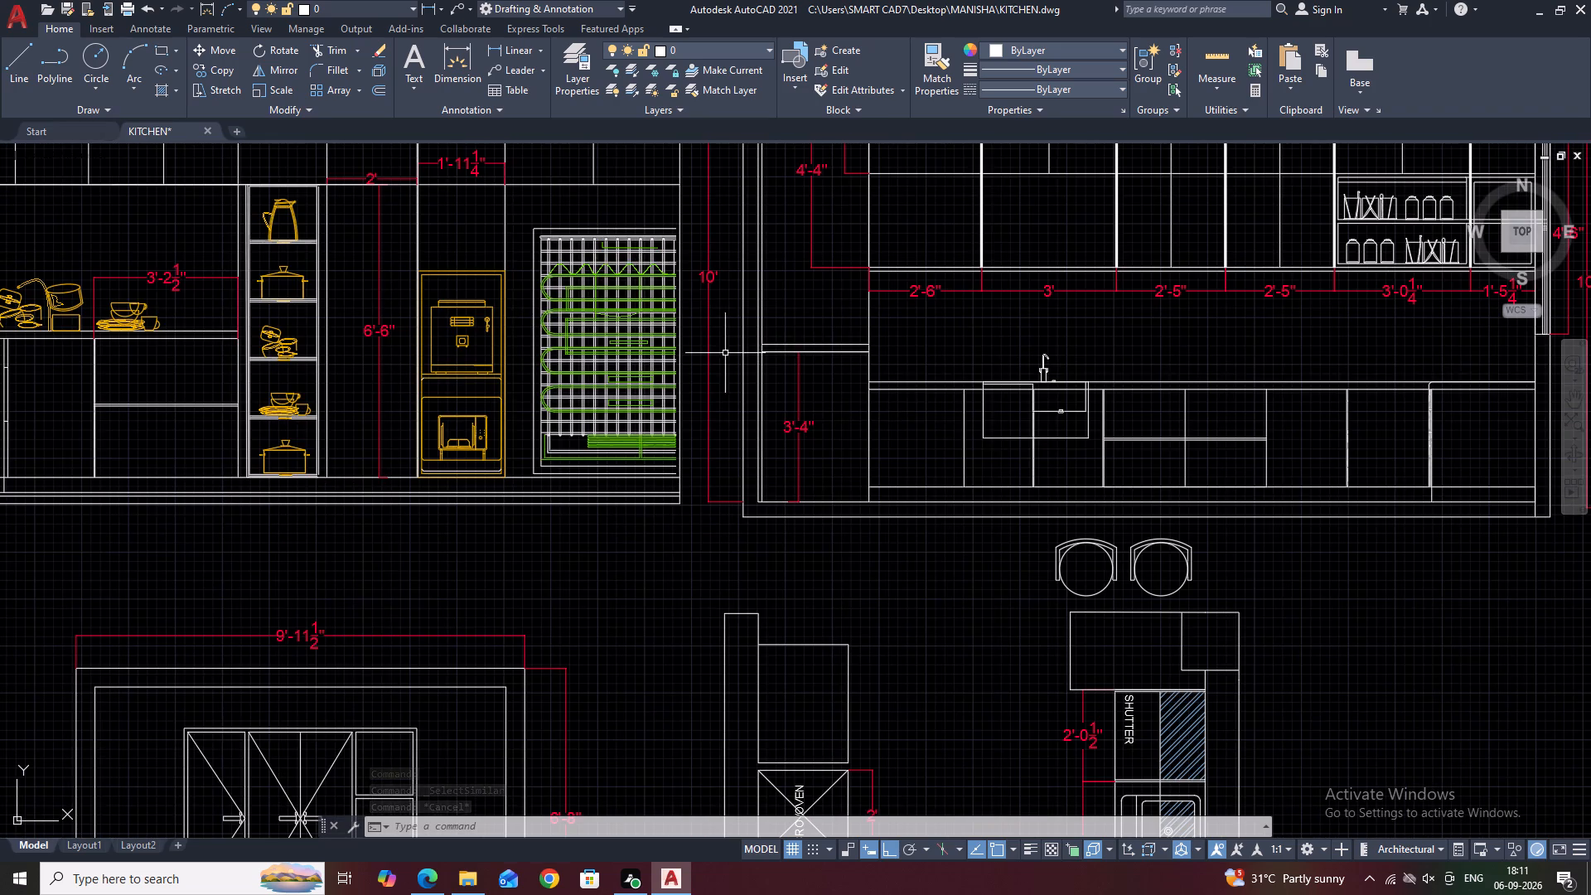
scroll(631, 316, down, 1)
middle_drag(1091, 252, 952, 268)
scroll(981, 278, up, 3)
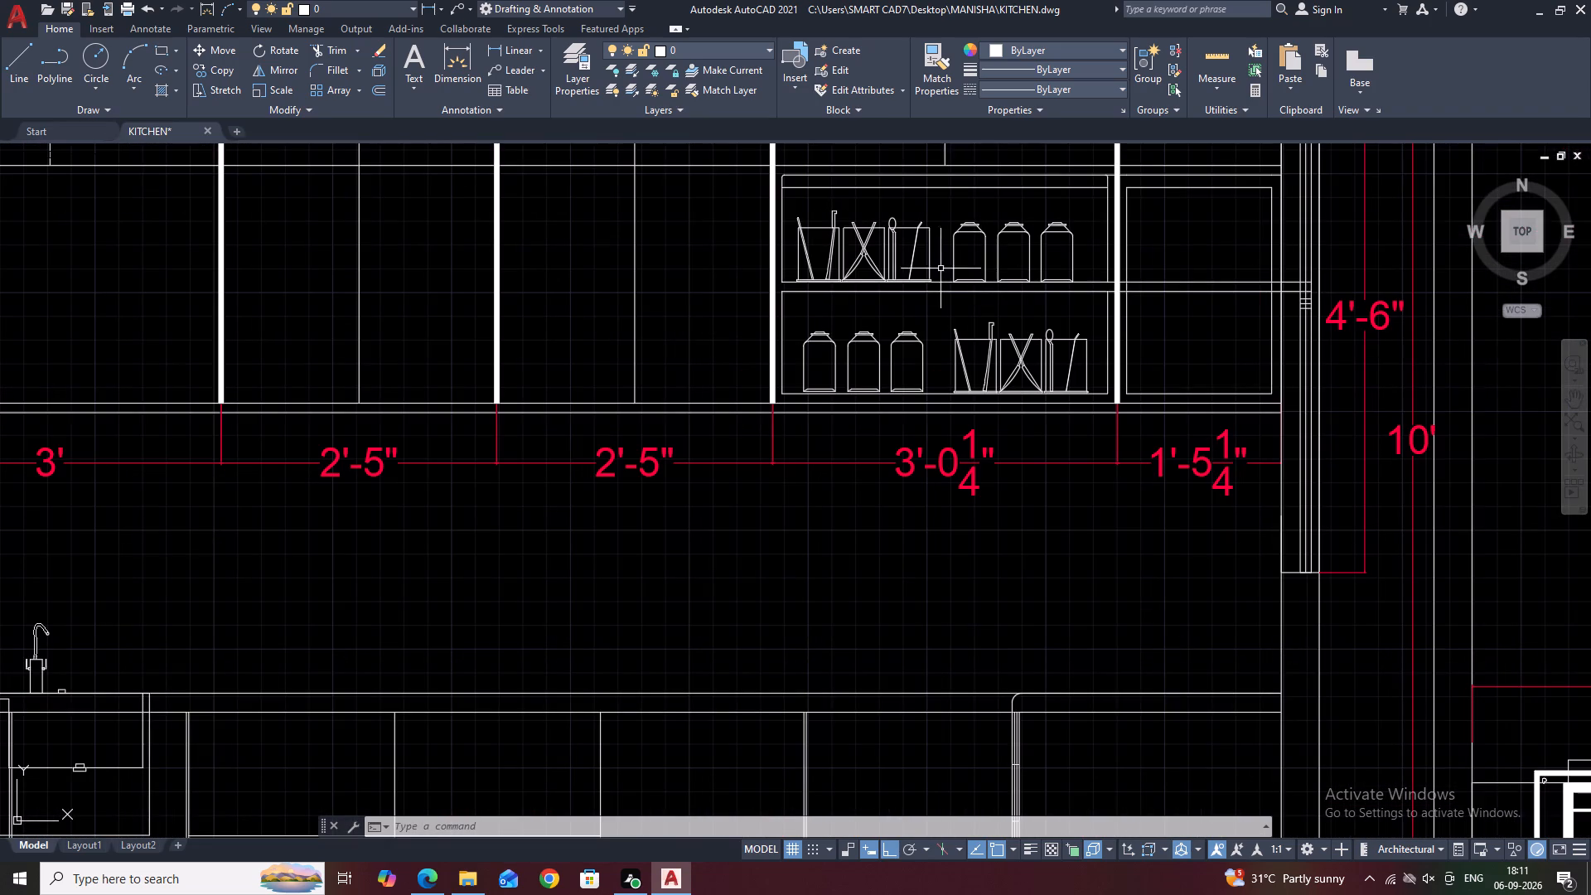
click(731, 196)
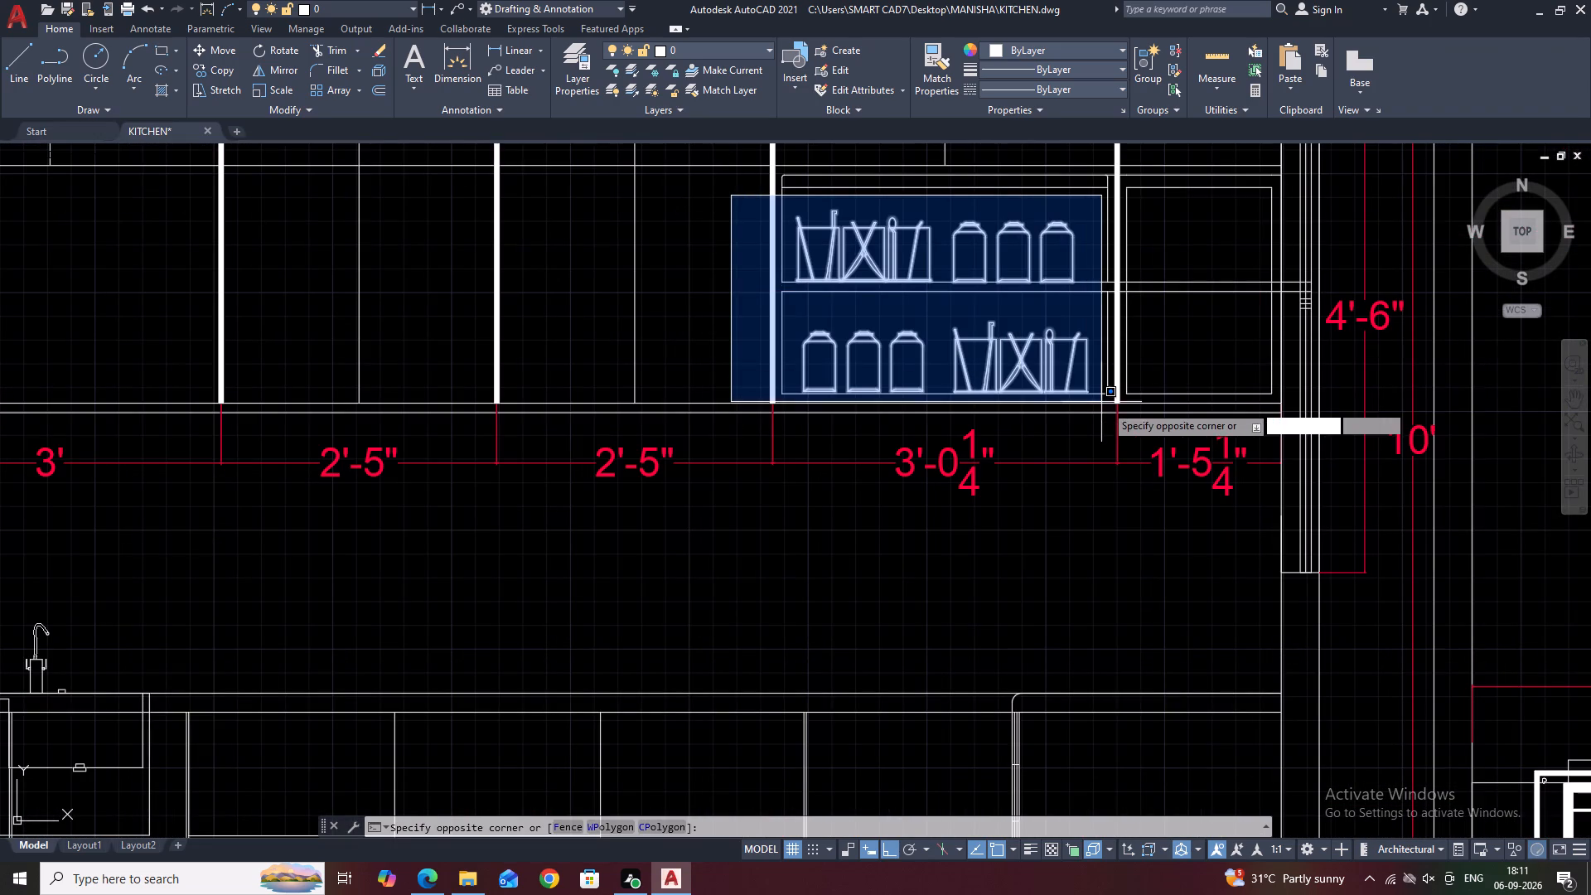
click(1103, 400)
click(716, 53)
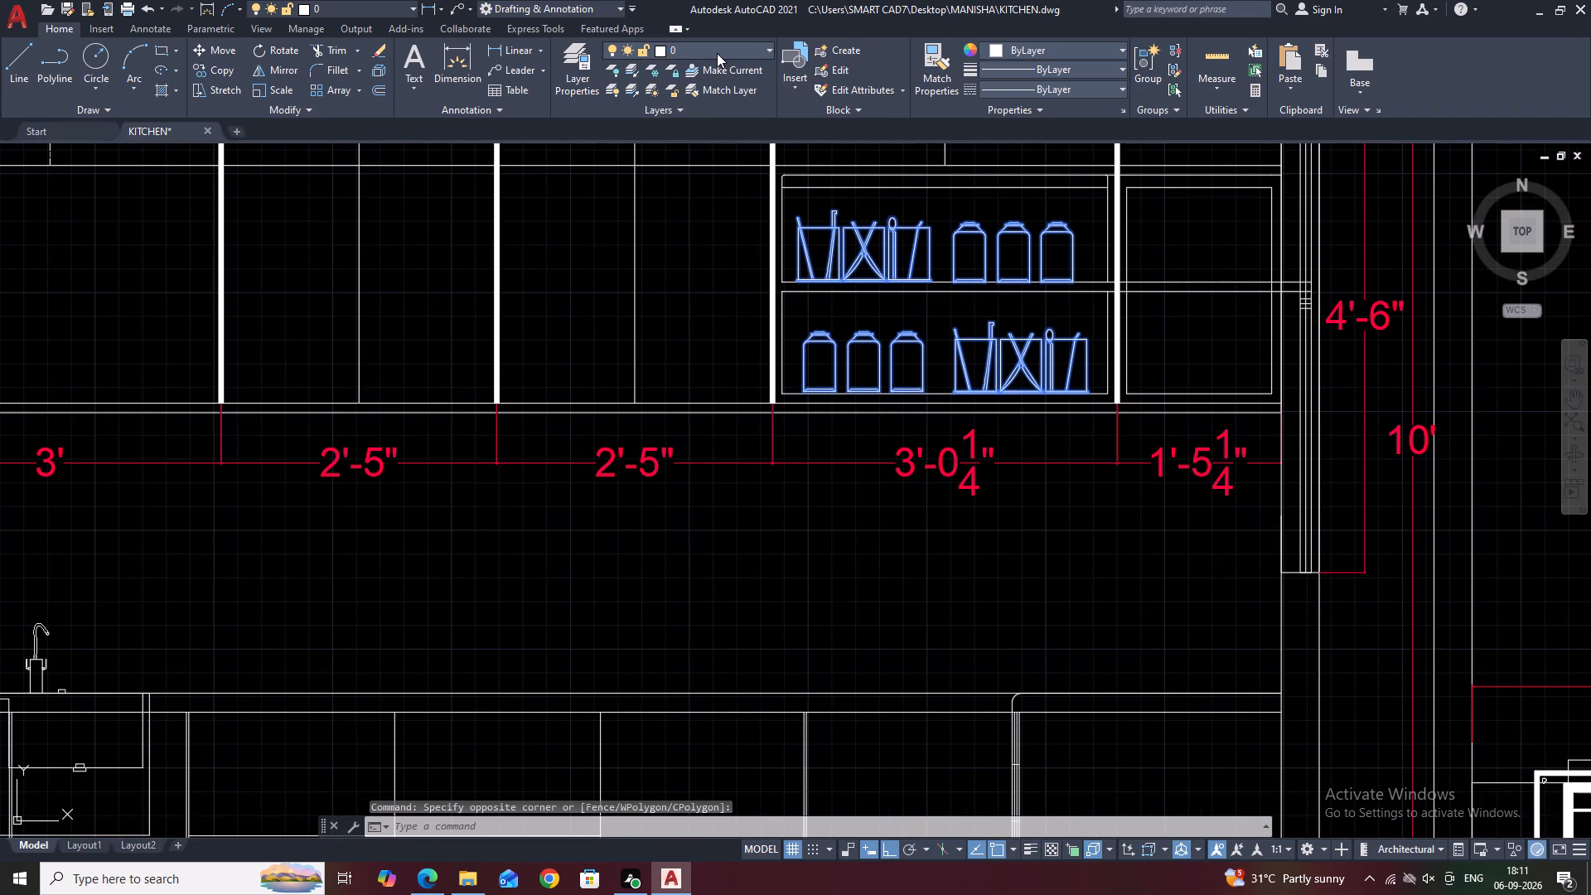
click(715, 132)
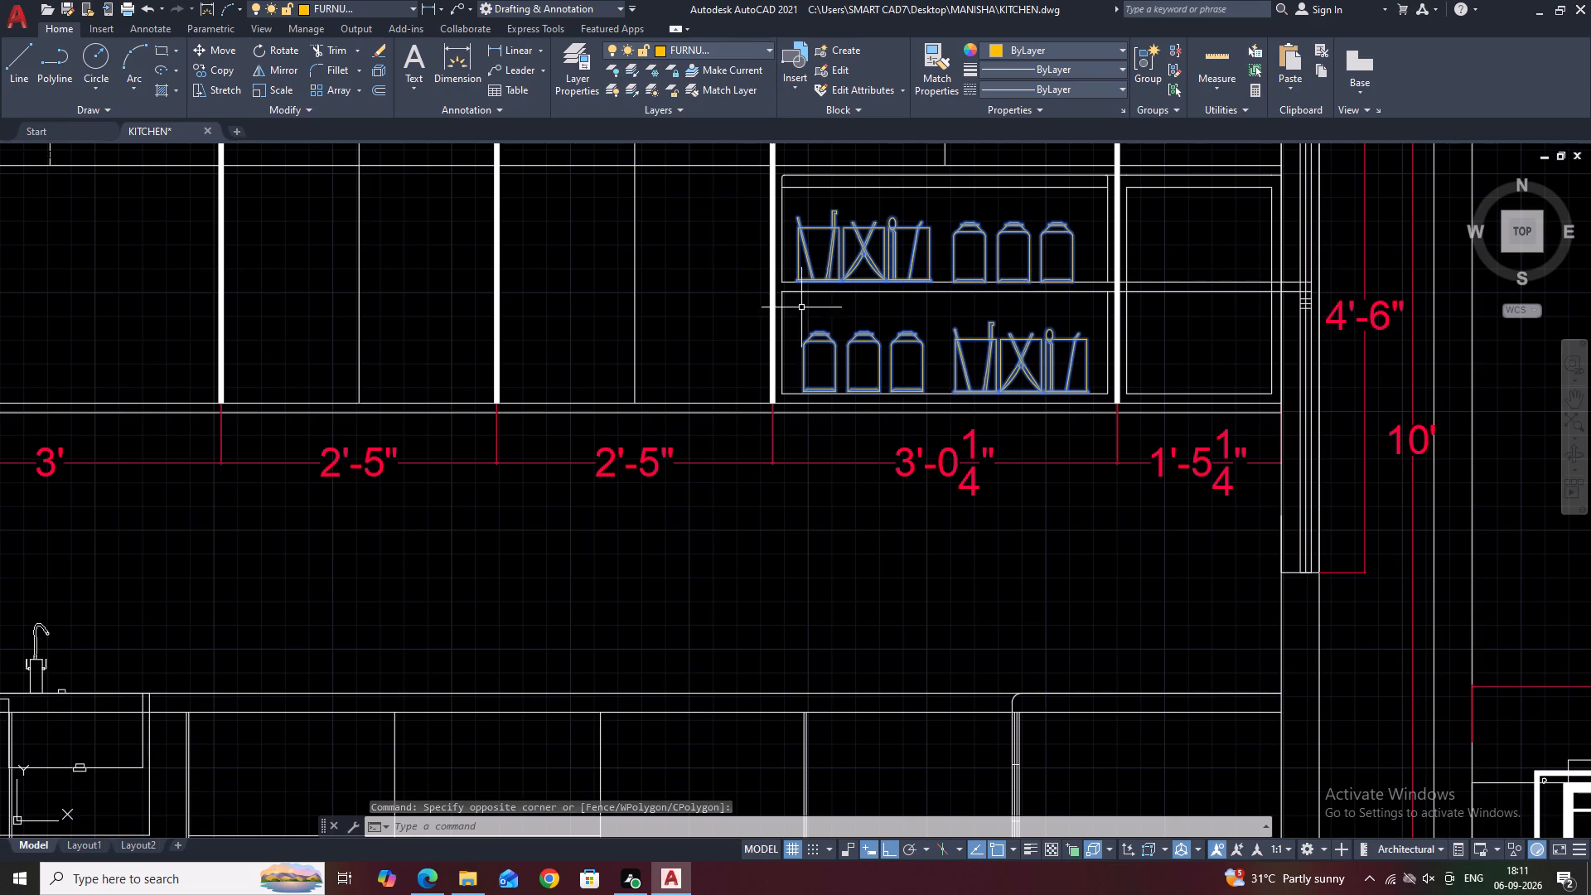
key(Escape)
Select the sink with its tap, the rack of pans, and the round crockery and plant items on the lower counter of the rectangular kitchen plan.
scroll(649, 298, down, 1)
scroll(968, 314, down, 1)
middle_drag(1202, 317, 863, 395)
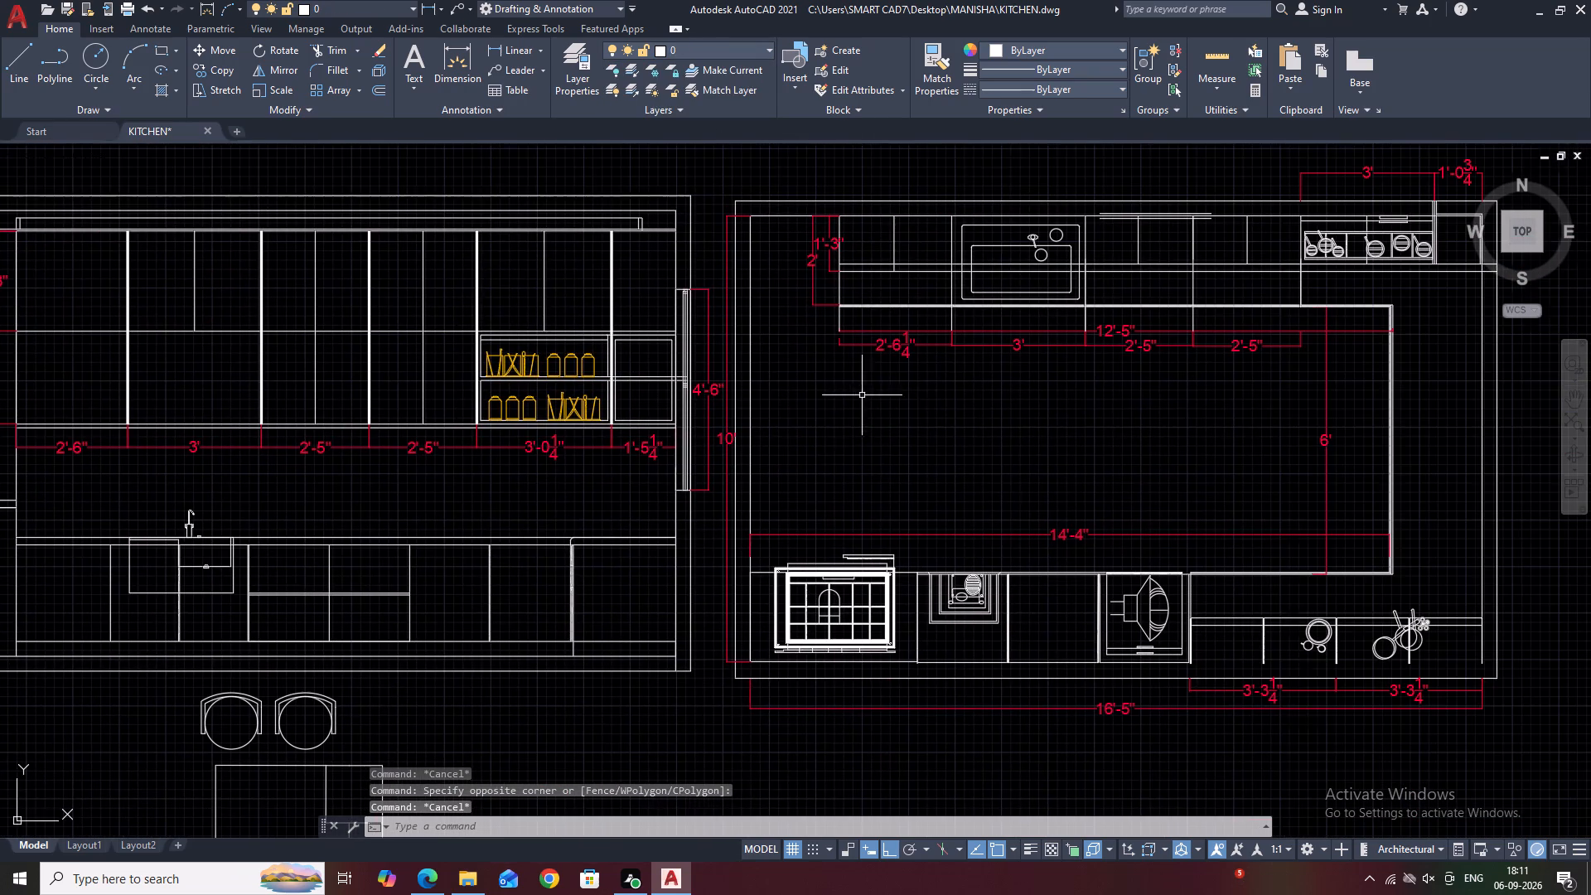
scroll(967, 216, up, 2)
drag(931, 196, 955, 220)
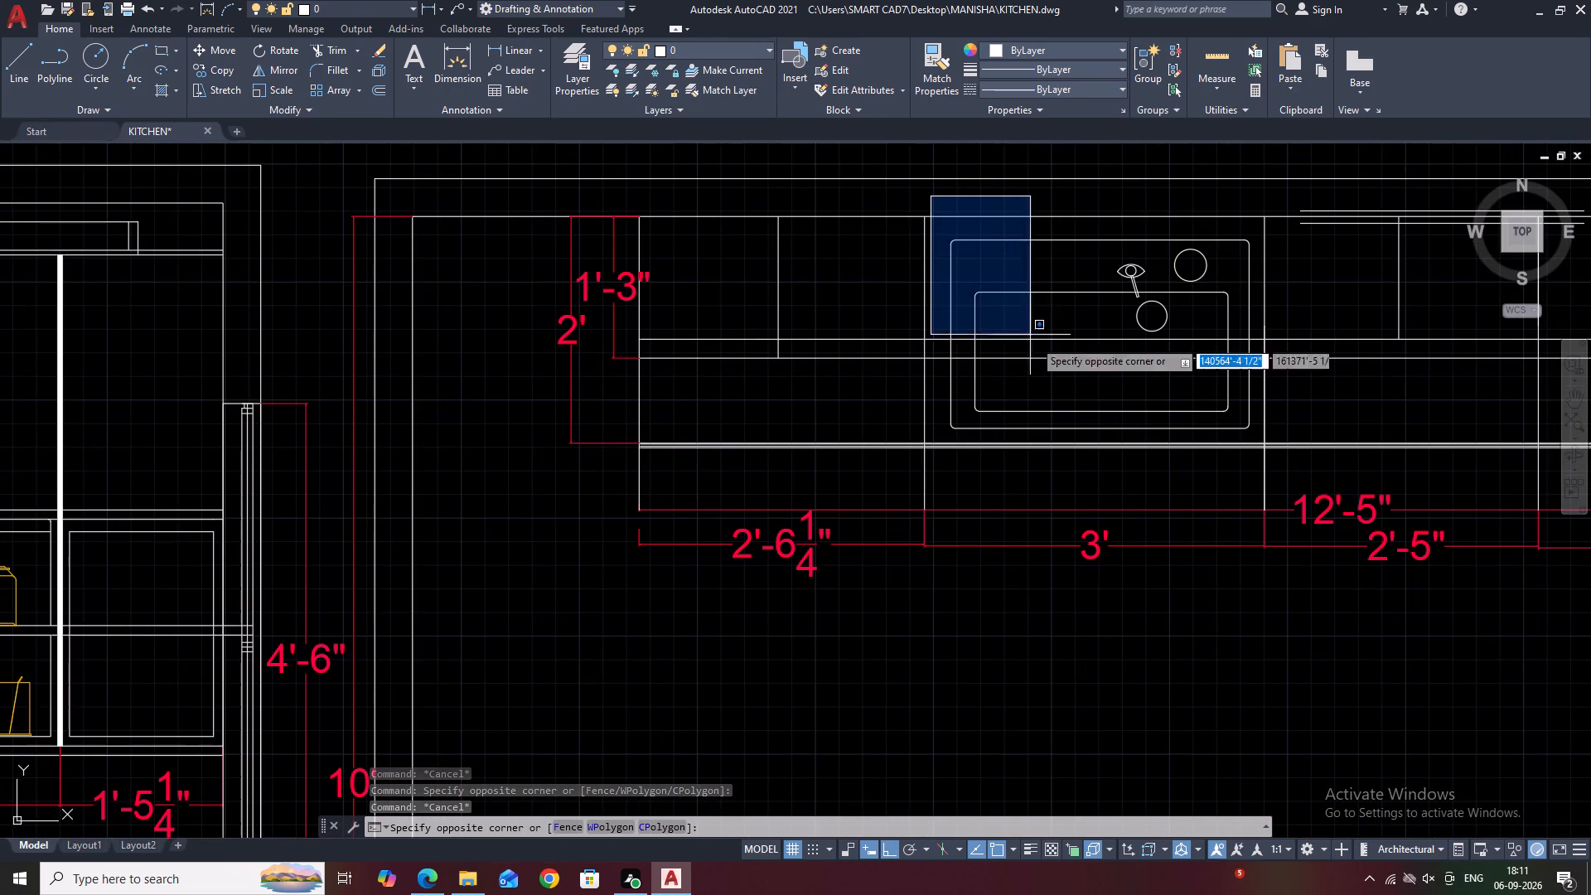
click(1260, 439)
scroll(765, 253, down, 2)
middle_drag(933, 260, 933, 261)
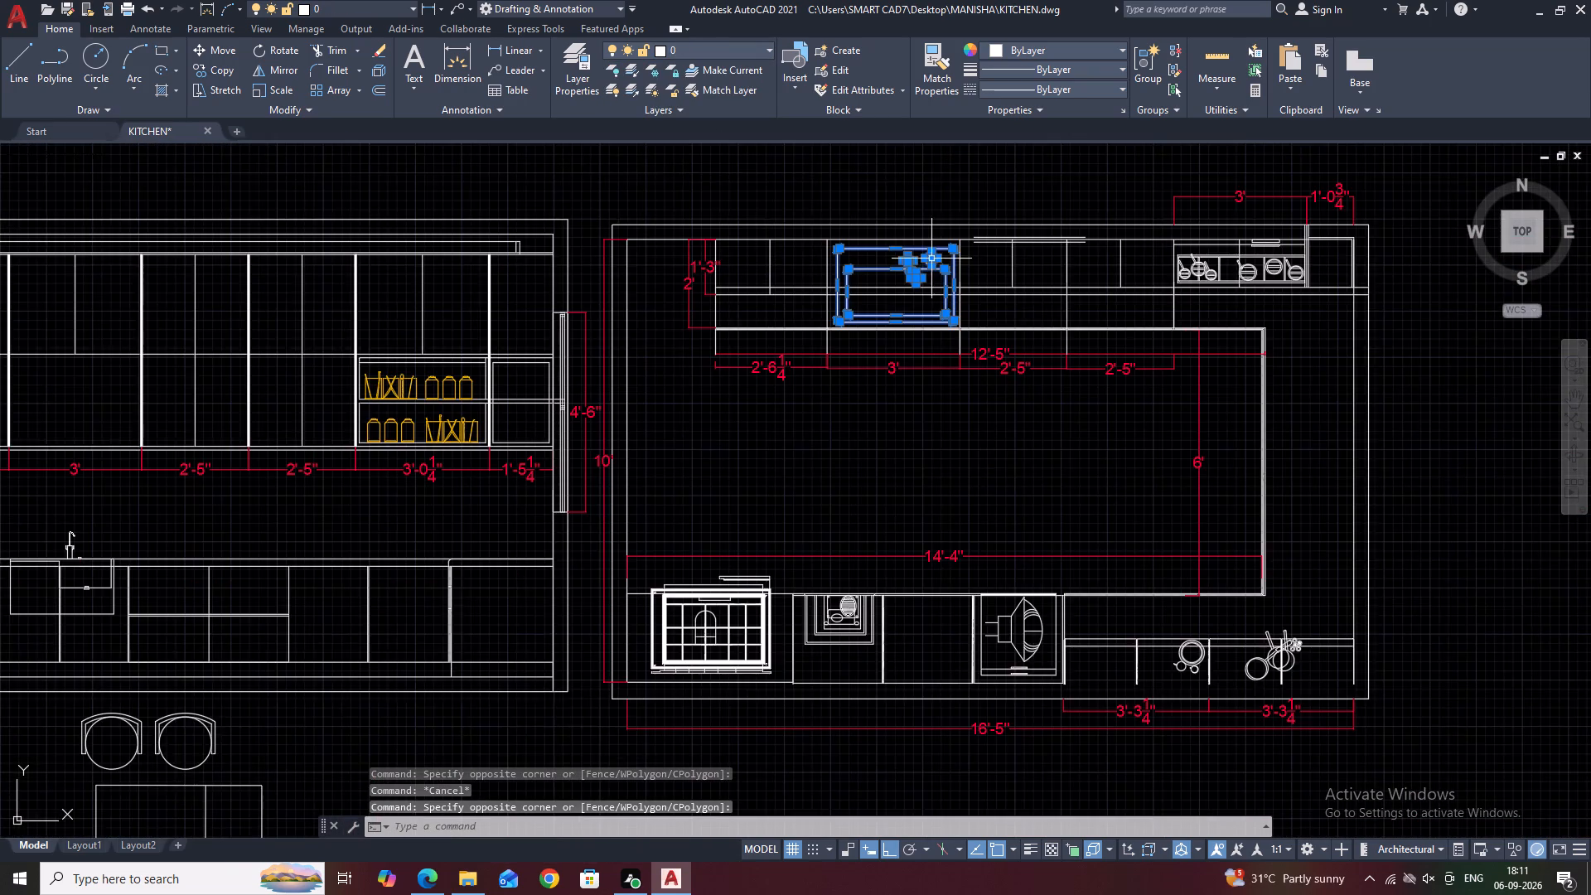
middle_drag(933, 261, 657, 267)
scroll(923, 244, up, 2)
click(850, 227)
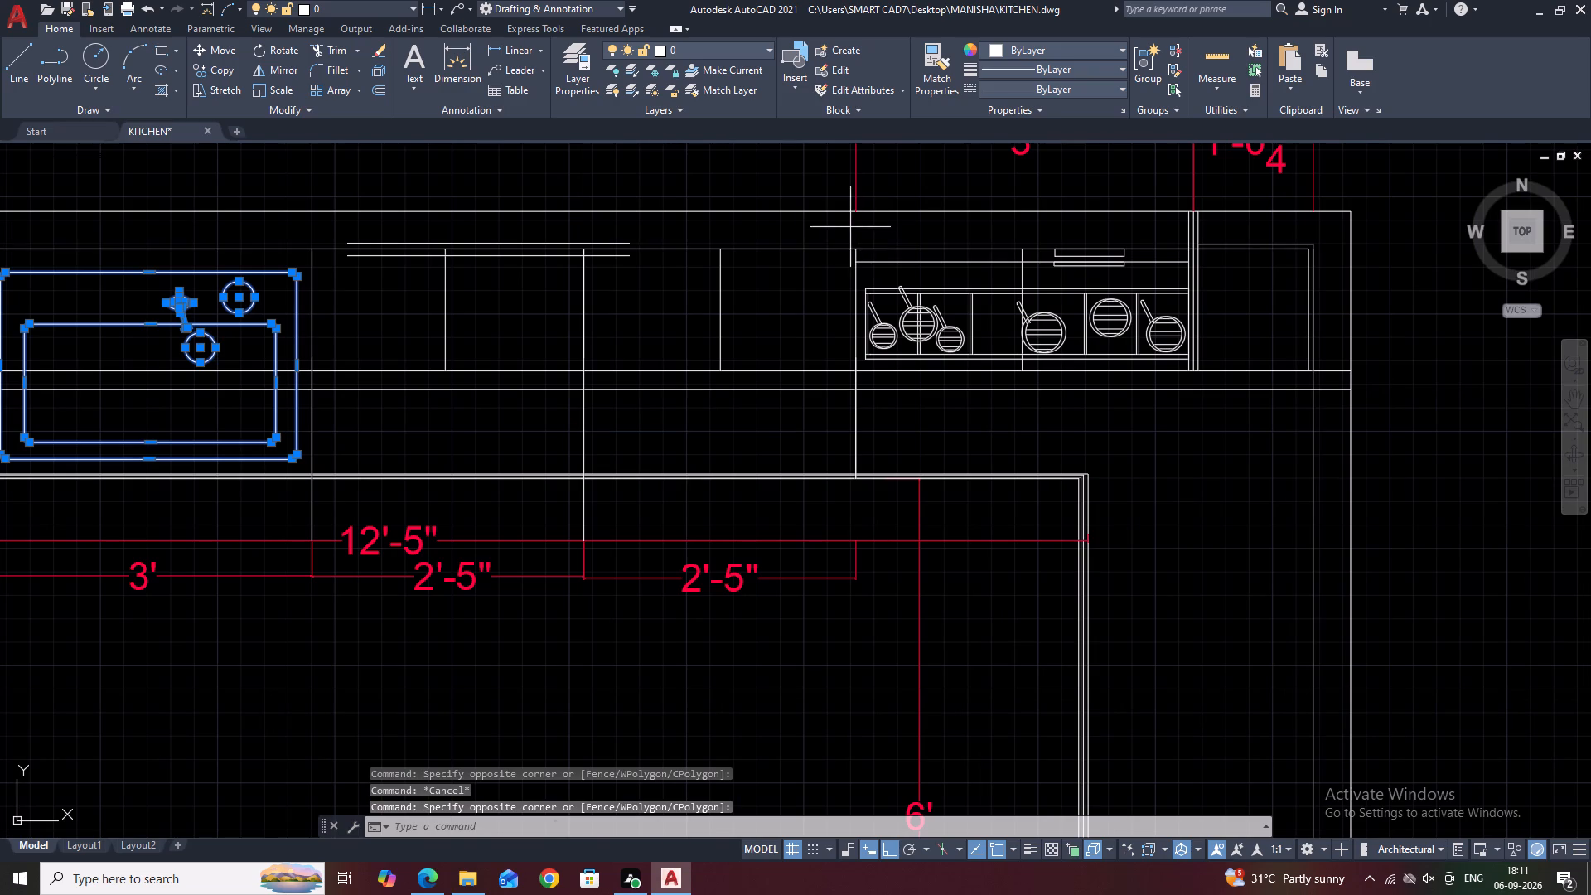
click(1245, 388)
scroll(1203, 293, up, 1)
click(1198, 282)
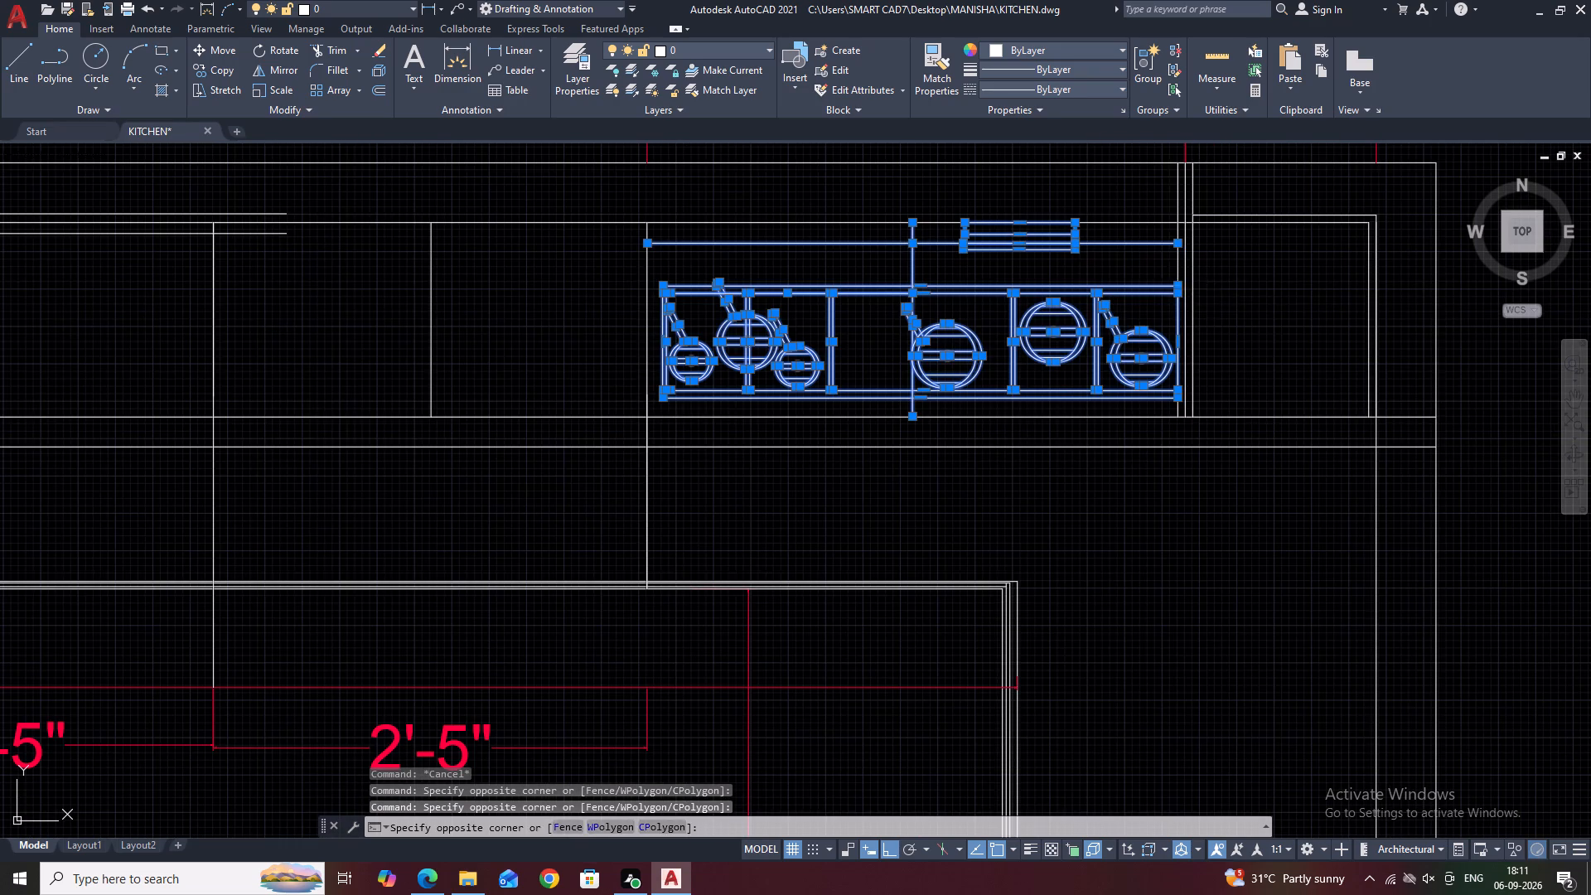
click(1175, 279)
scroll(923, 272, down, 4)
middle_drag(913, 392, 903, 249)
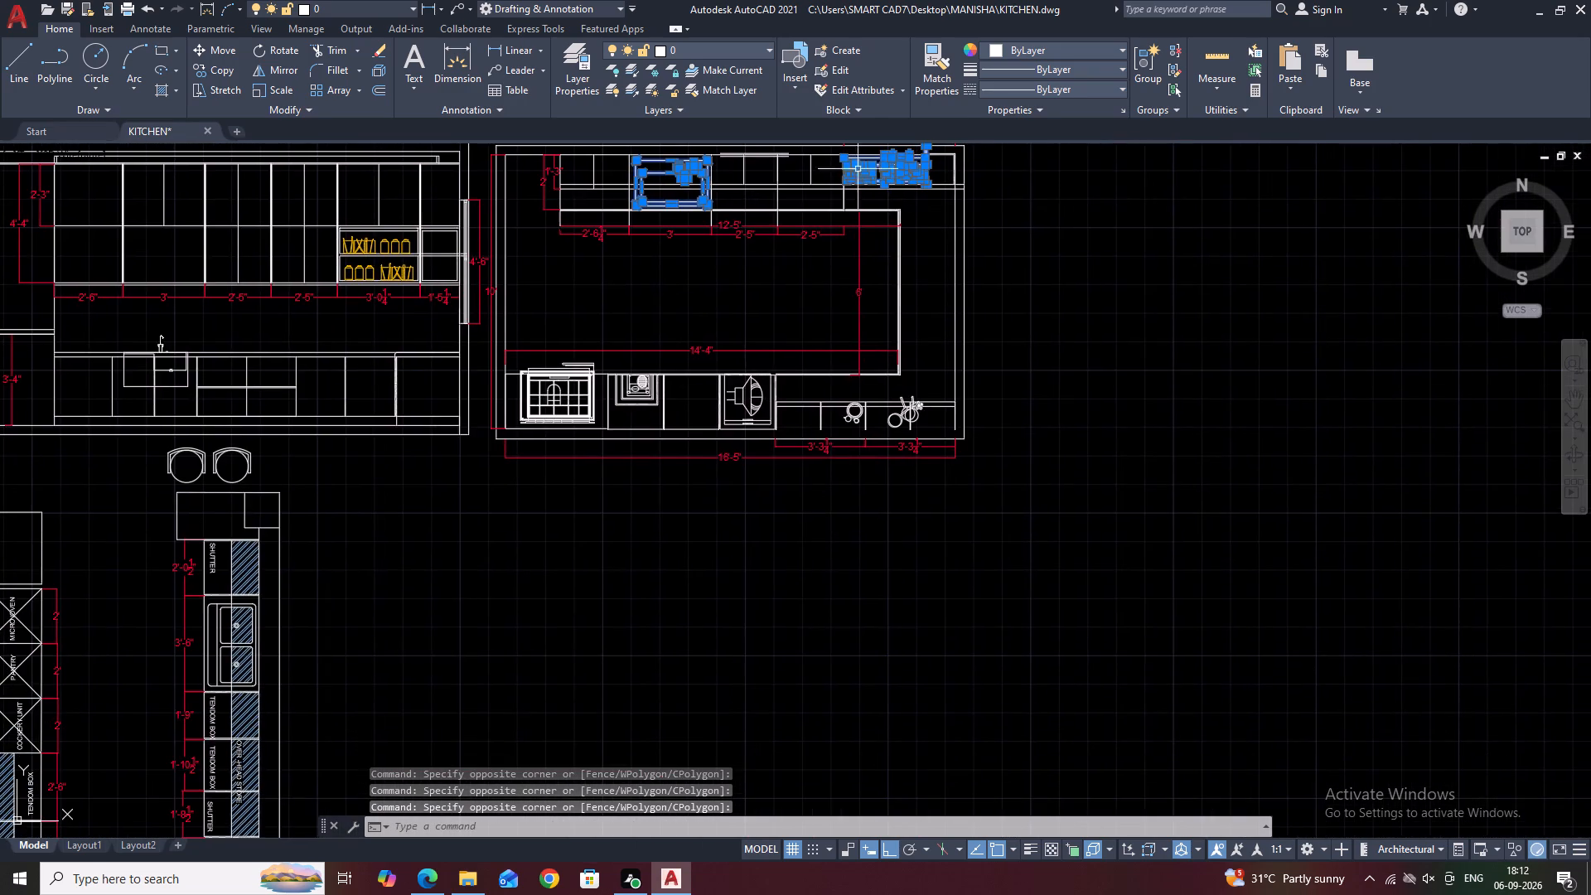
scroll(861, 425, up, 3)
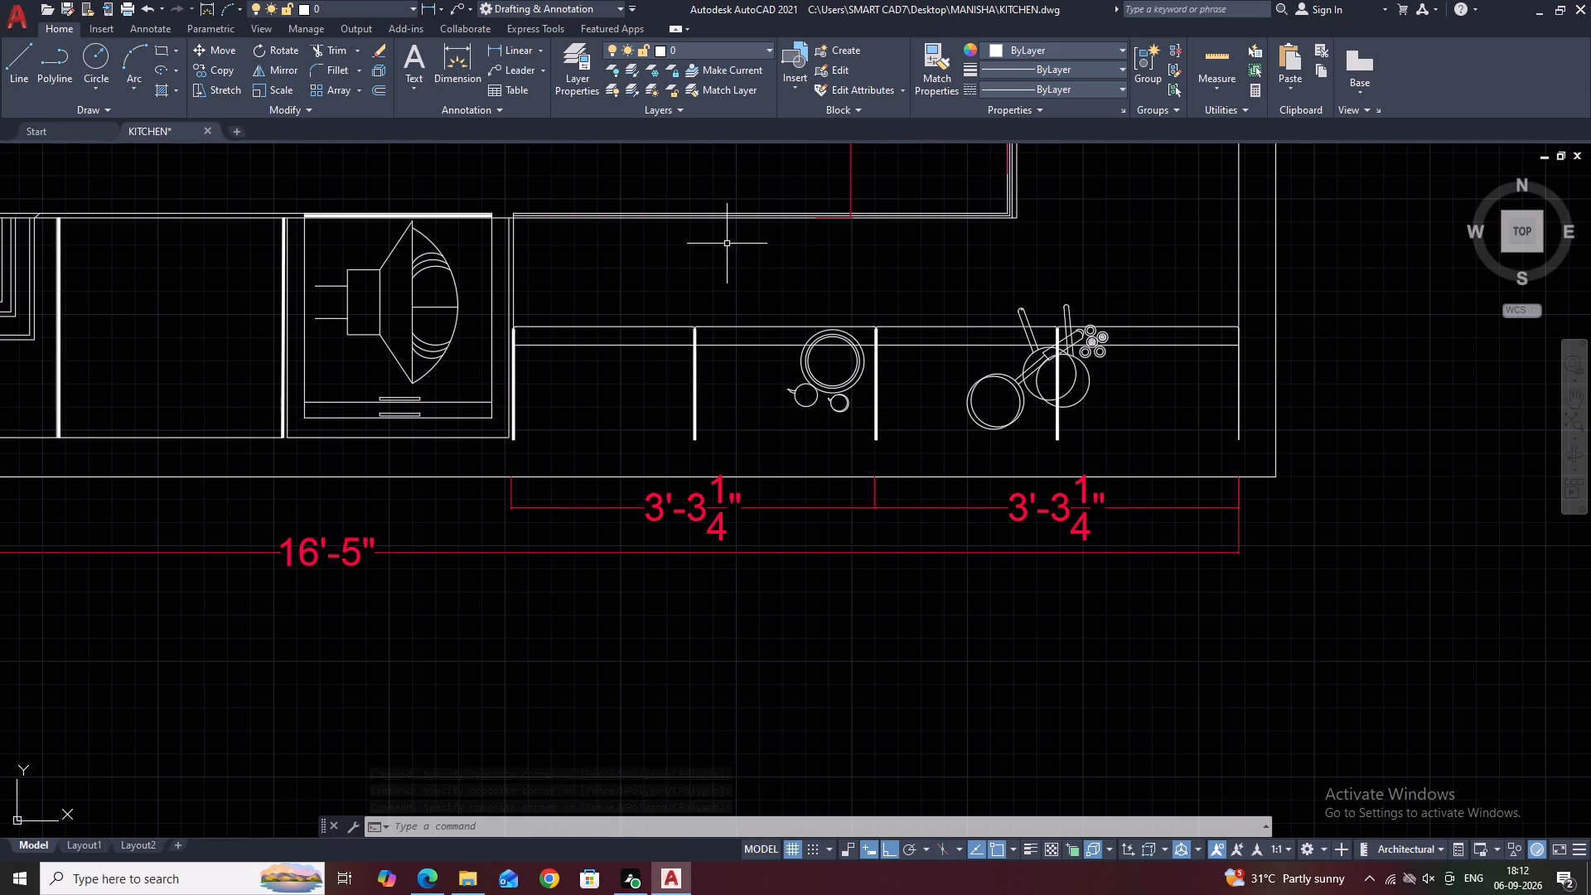
drag(727, 244, 737, 285)
click(1140, 435)
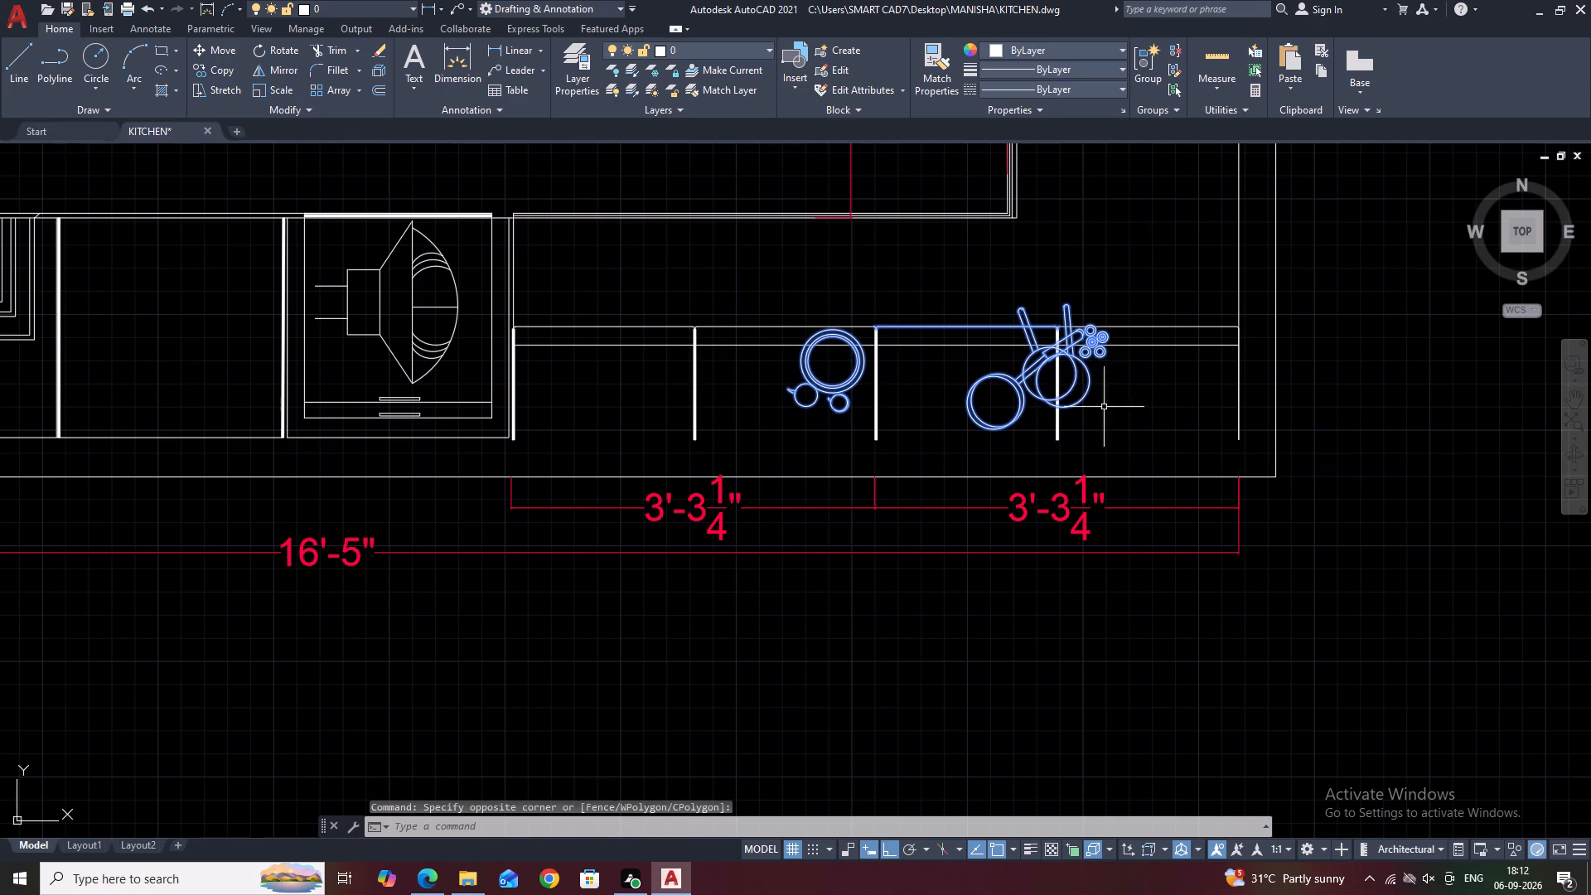
scroll(878, 334, down, 2)
middle_drag(754, 333, 885, 391)
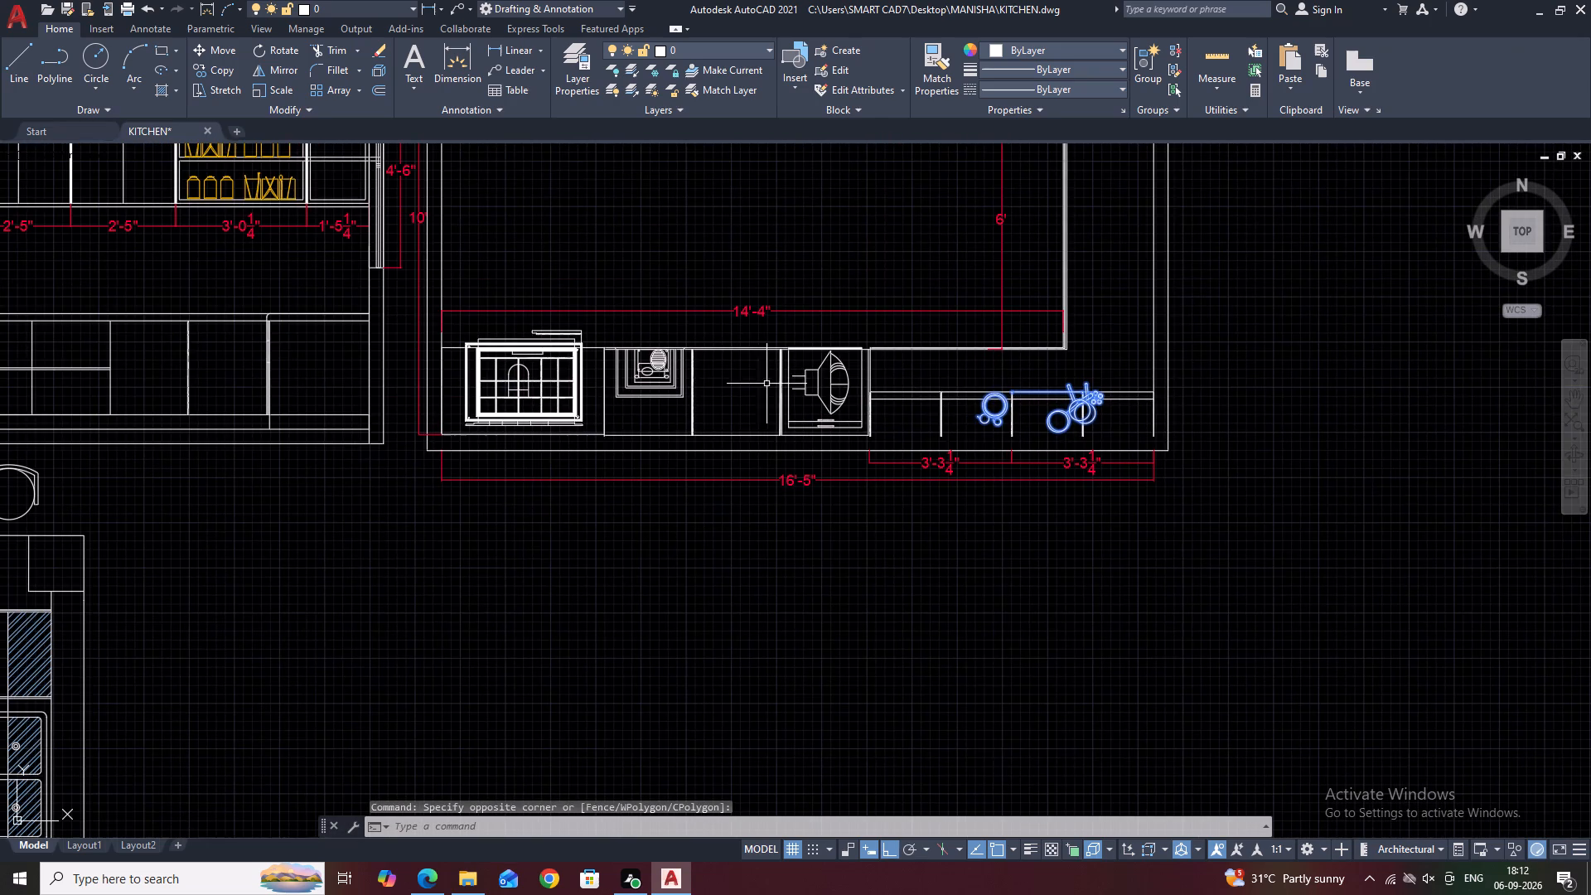
Add the lower-row appliances, the two stools and the plan's double sink to the selection and assign it all to the FURNUTRE layer.
scroll(618, 367, up, 2)
click(595, 291)
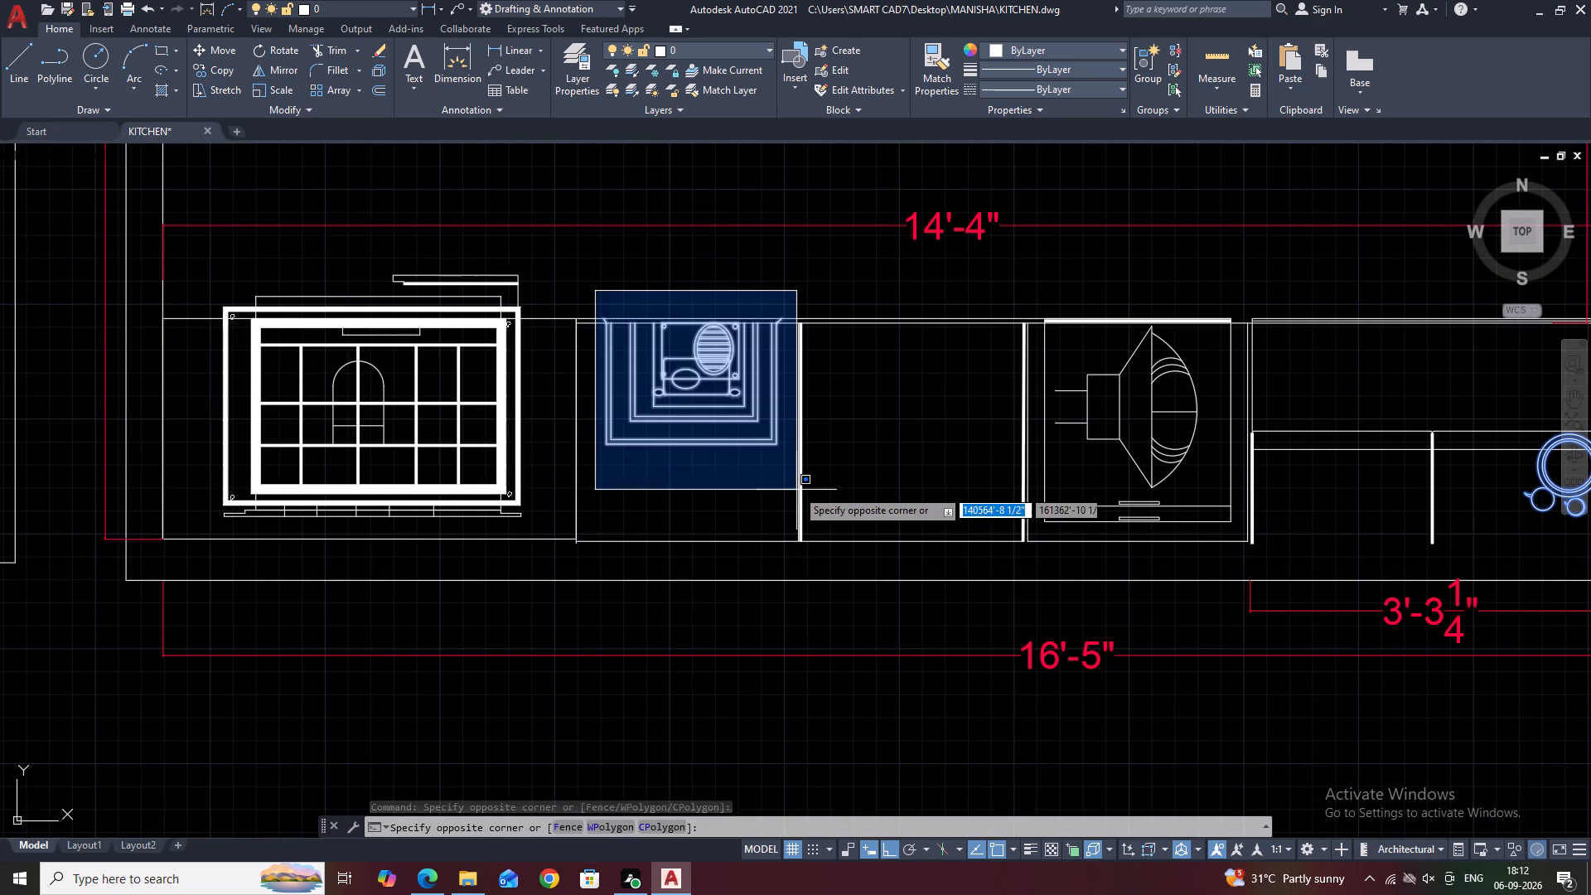
click(791, 477)
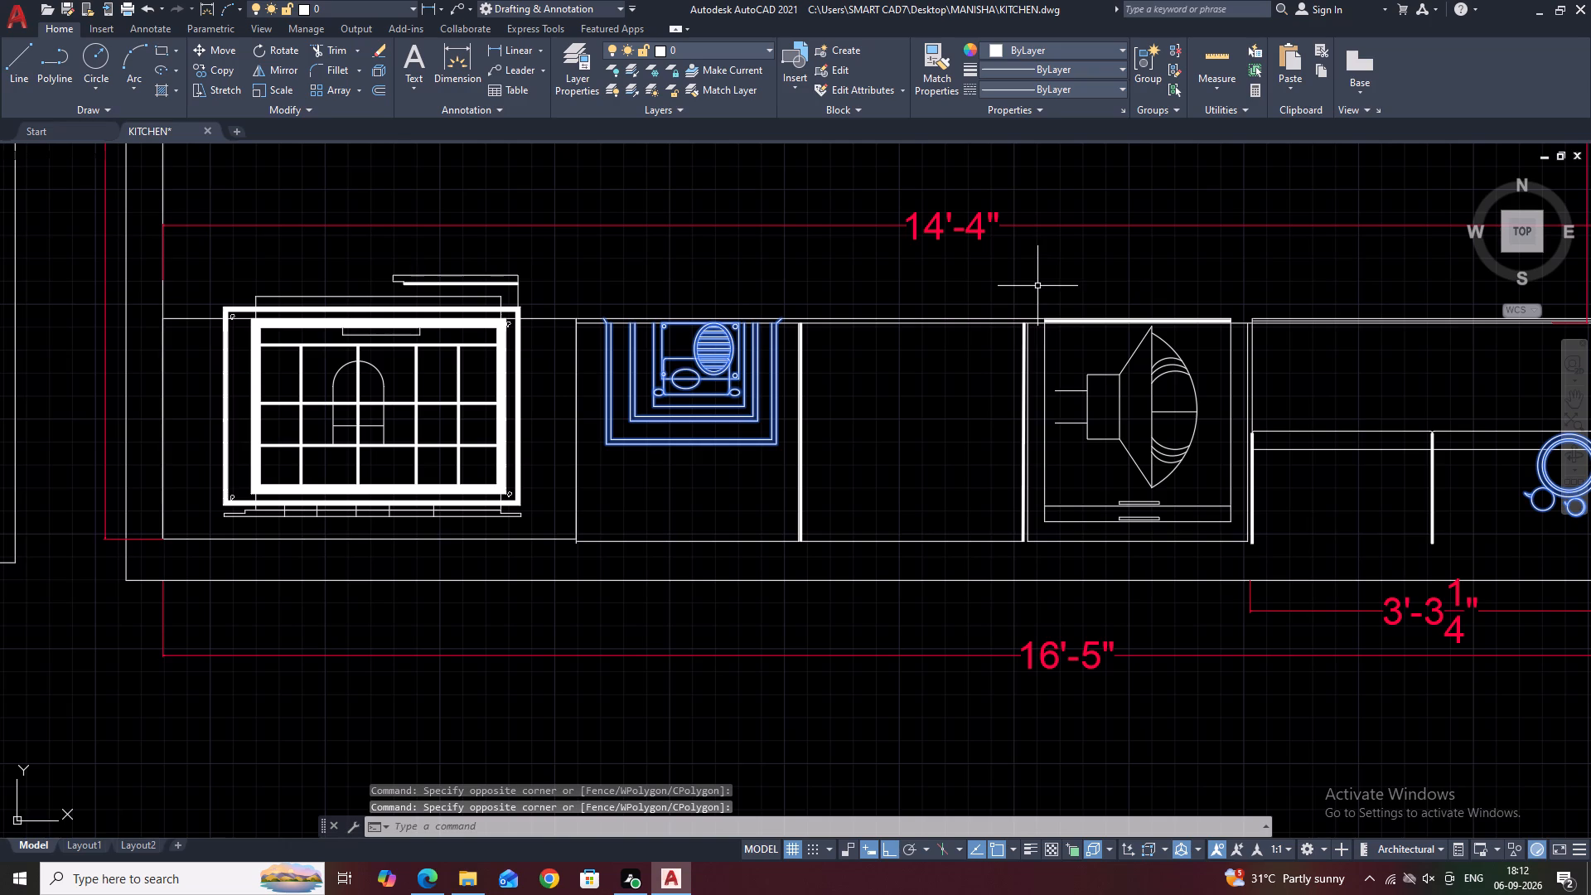
drag(1037, 285, 1045, 303)
click(1238, 551)
scroll(887, 381, down, 2)
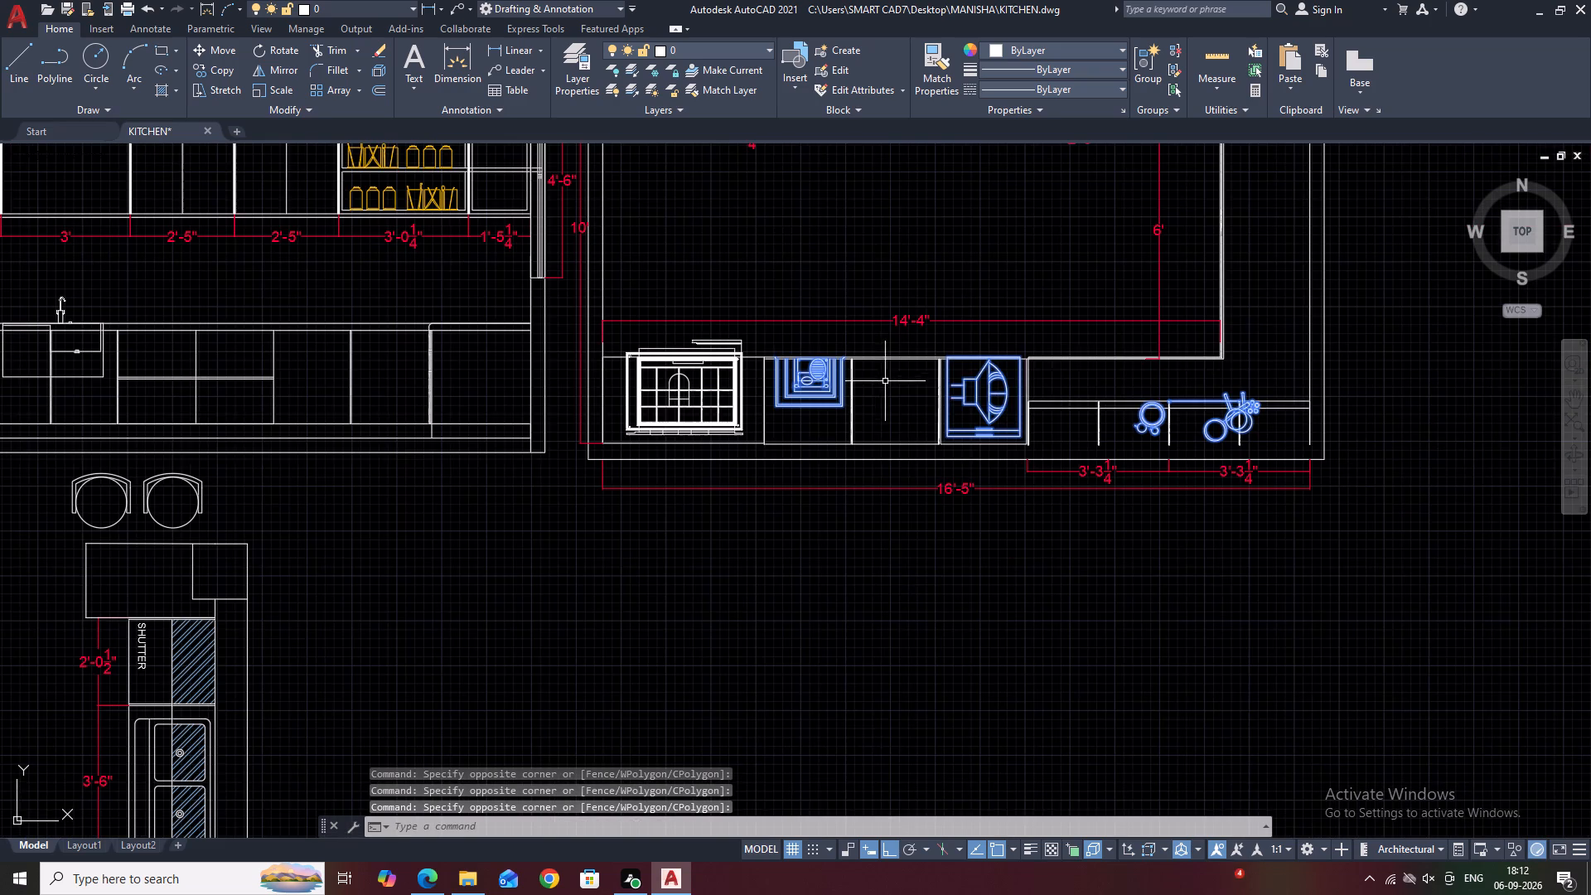
scroll(681, 368, up, 2)
click(508, 279)
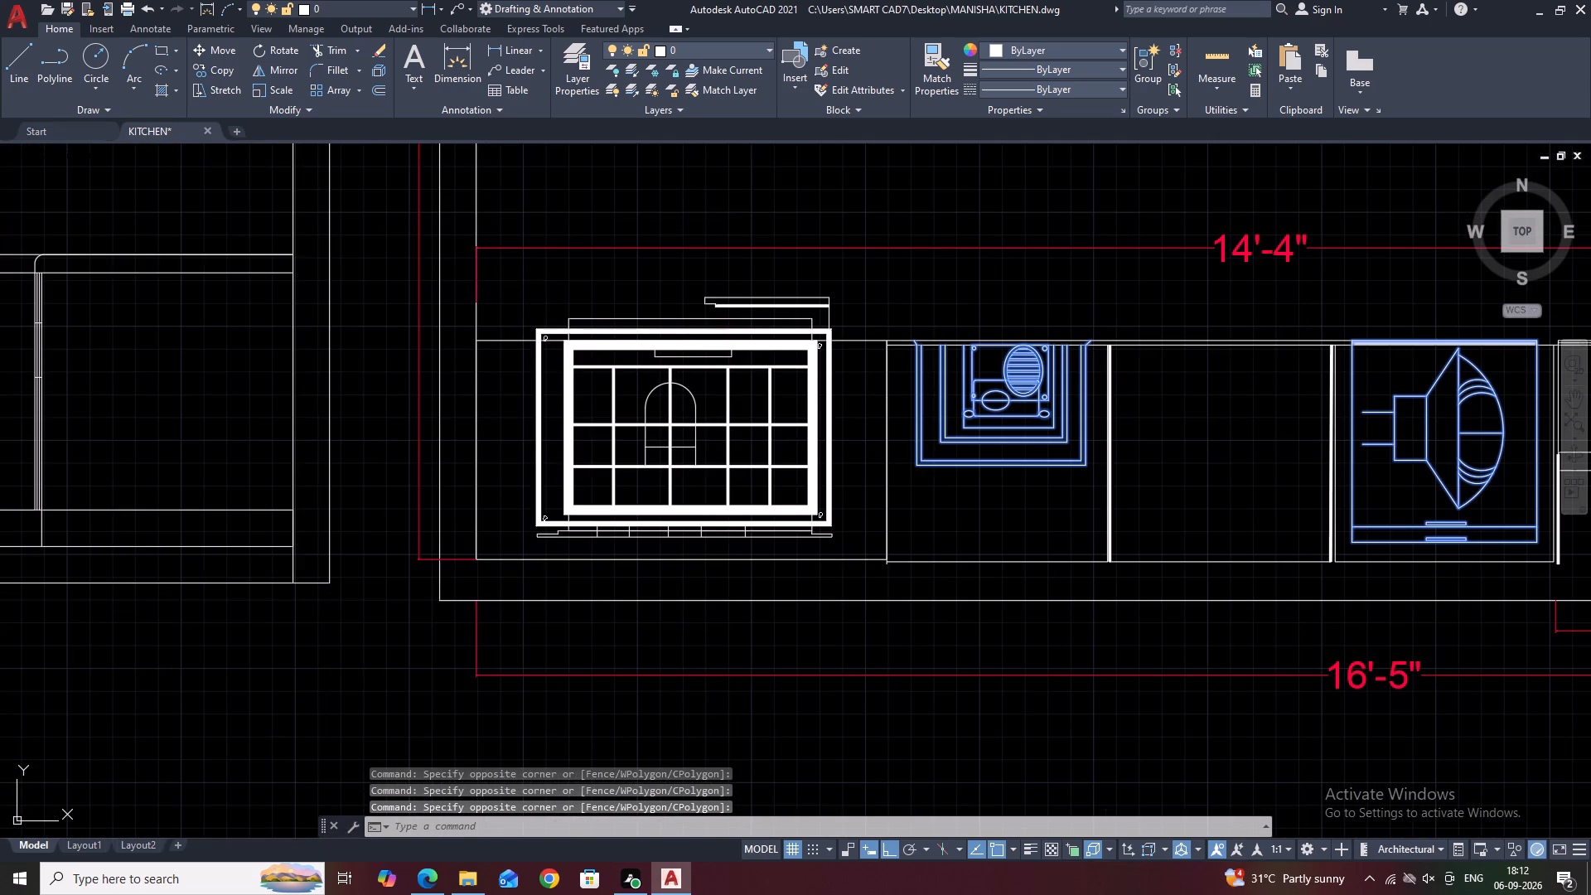
click(853, 554)
scroll(746, 433, down, 1)
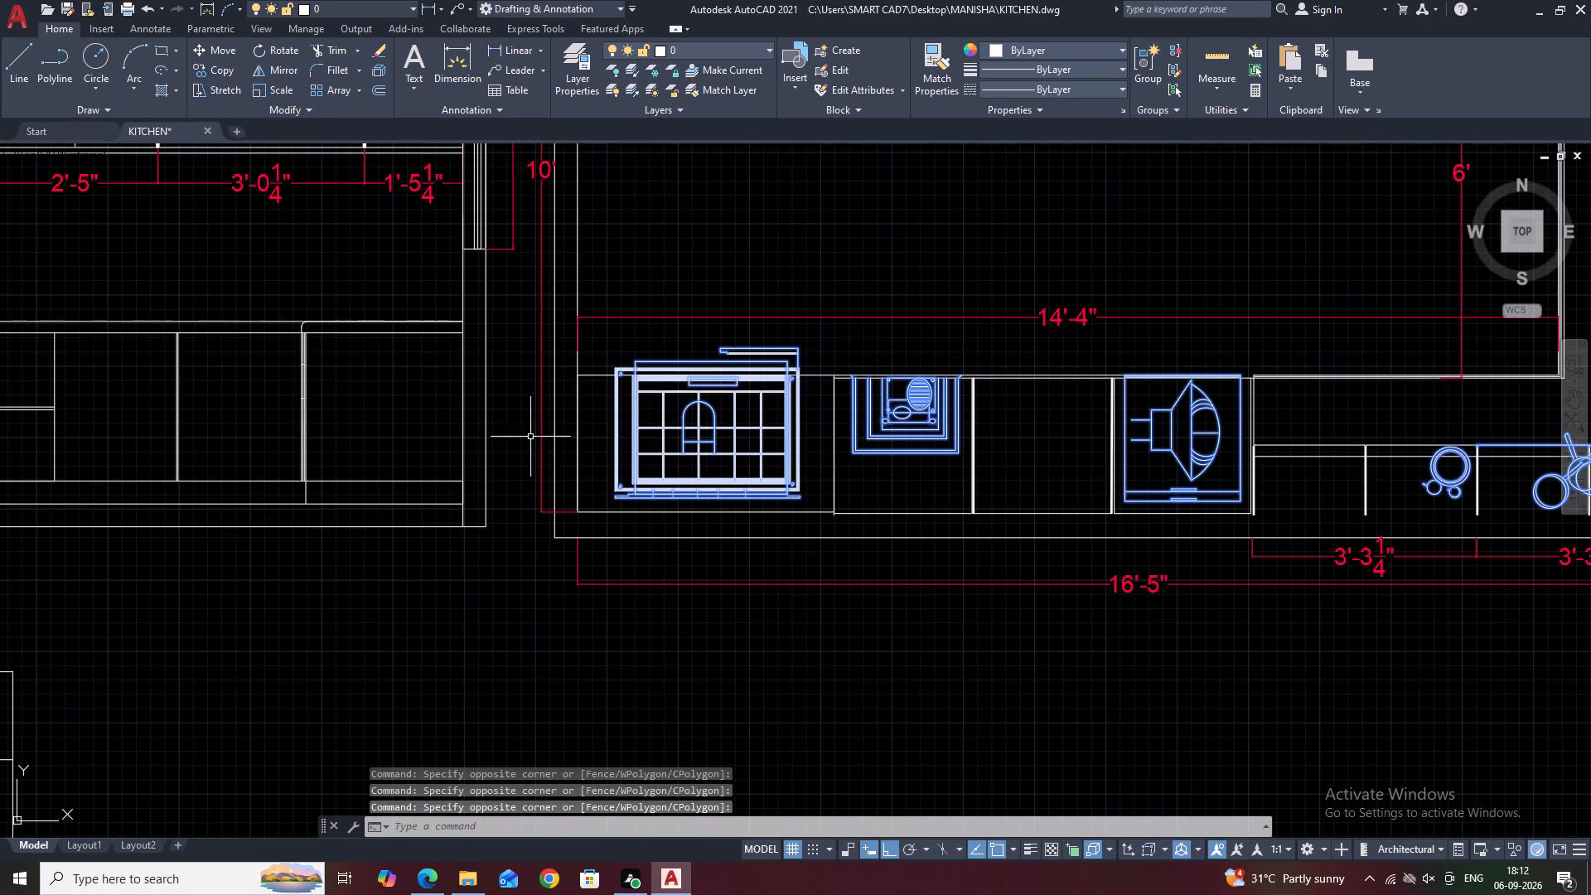
middle_drag(530, 439, 697, 431)
scroll(467, 414, down, 3)
middle_drag(428, 414, 621, 401)
scroll(536, 472, up, 2)
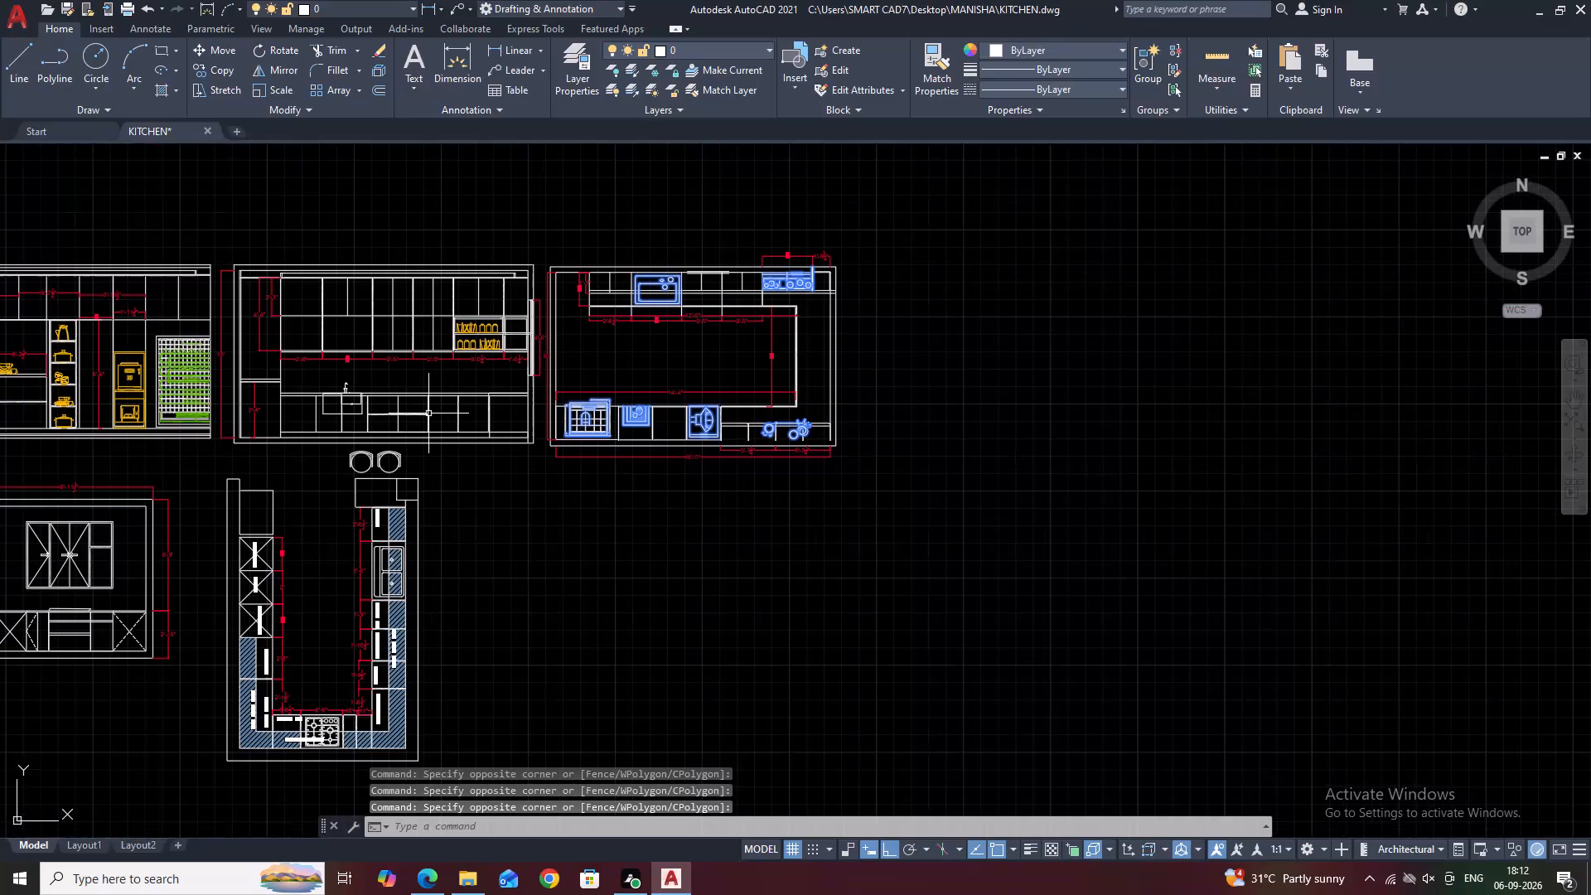
scroll(564, 414, up, 2)
drag(476, 328, 481, 336)
click(908, 503)
scroll(785, 447, down, 3)
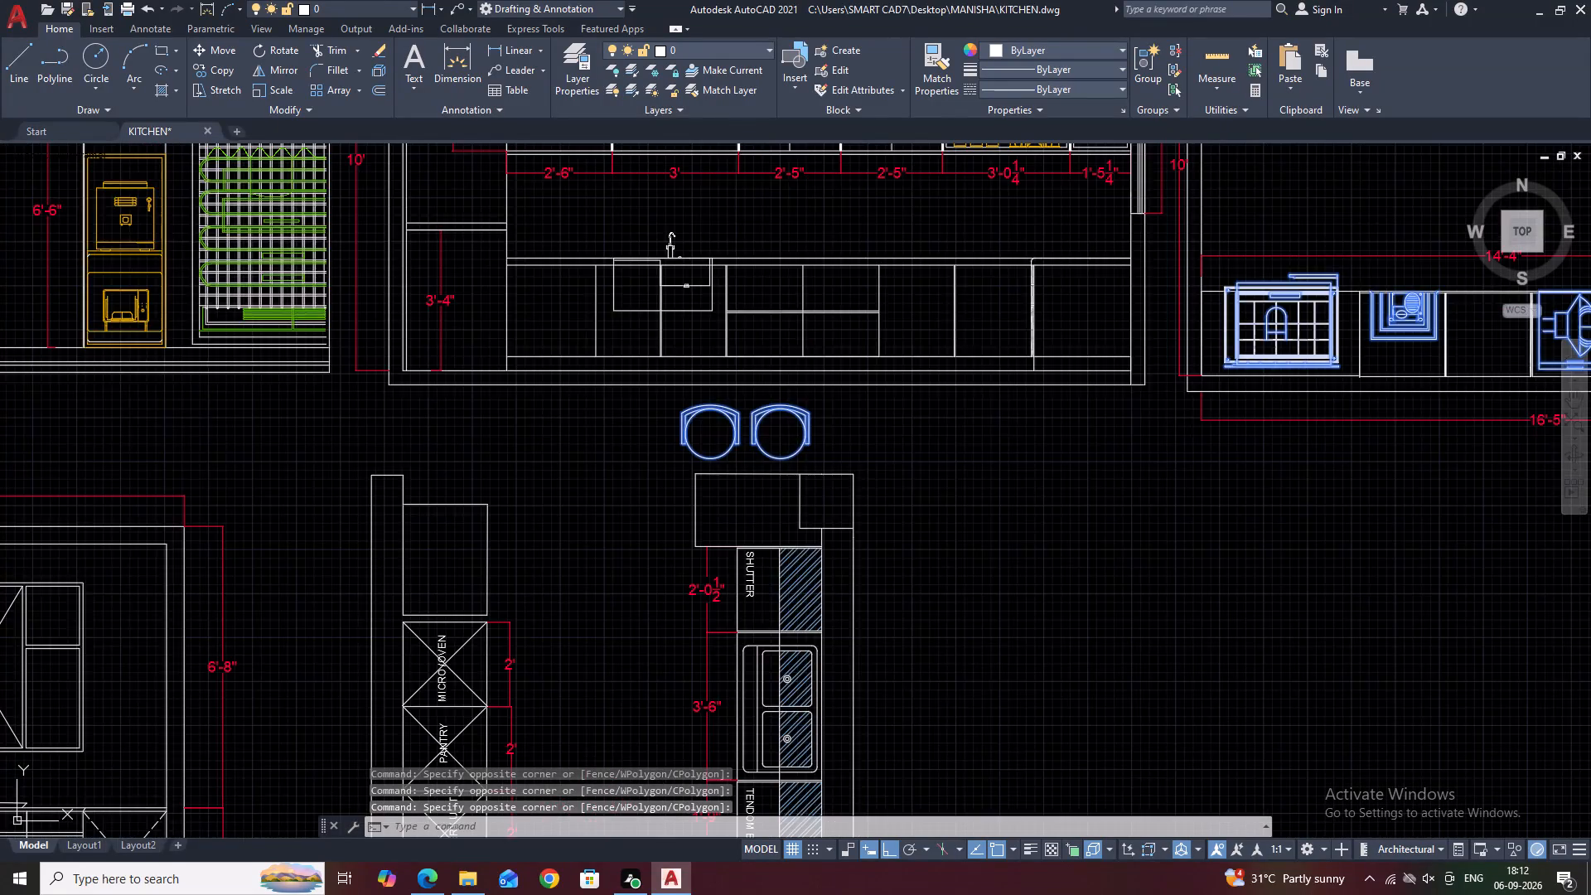
scroll(798, 498, down, 2)
scroll(779, 582, up, 4)
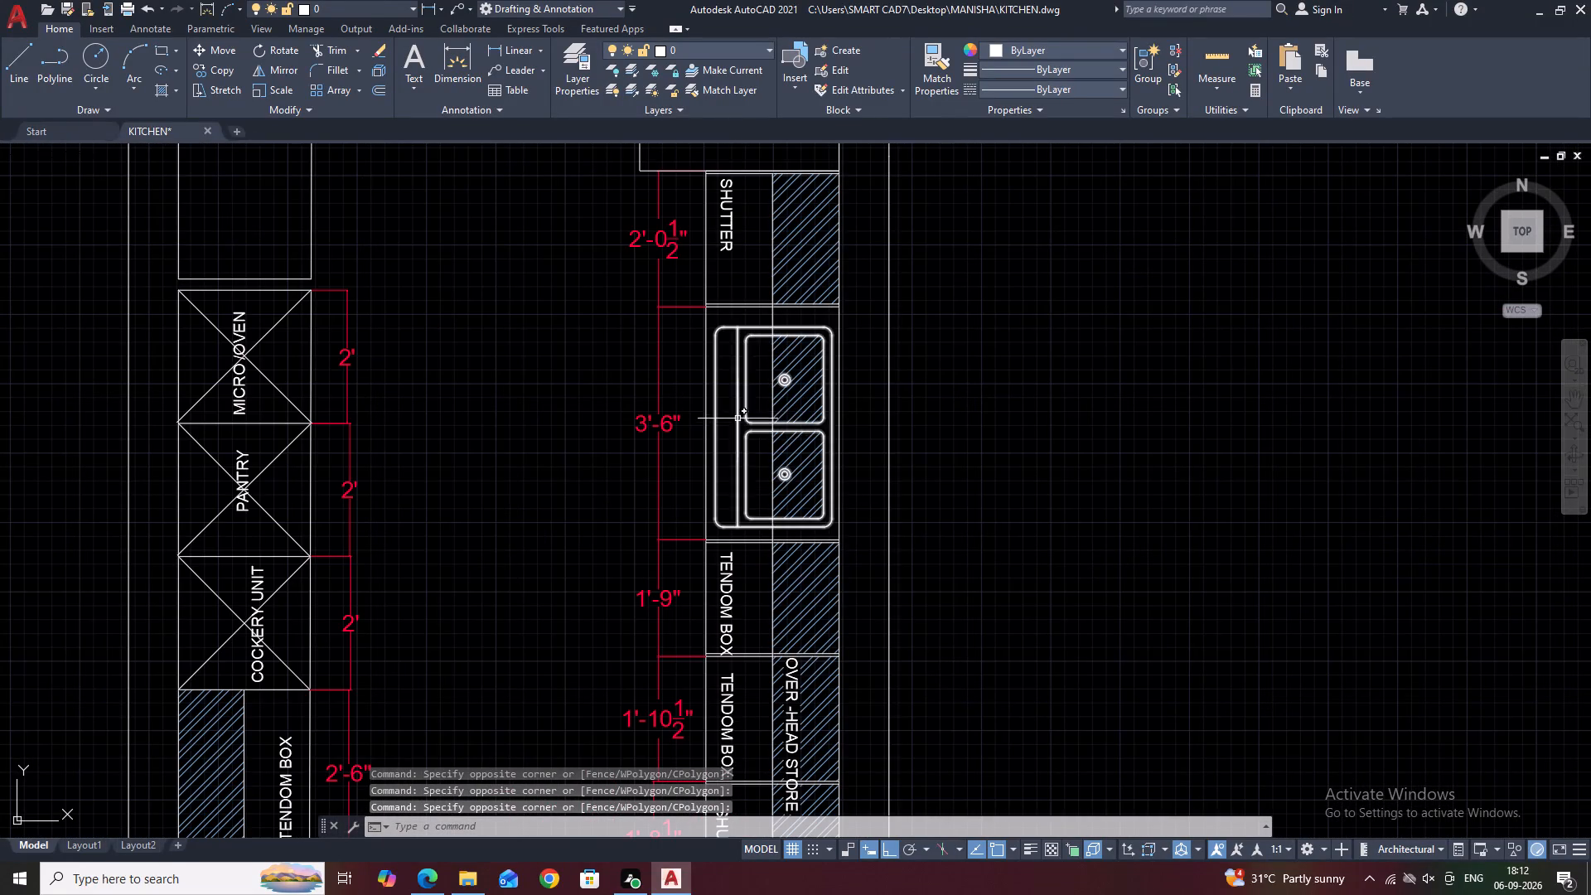
click(741, 415)
click(735, 428)
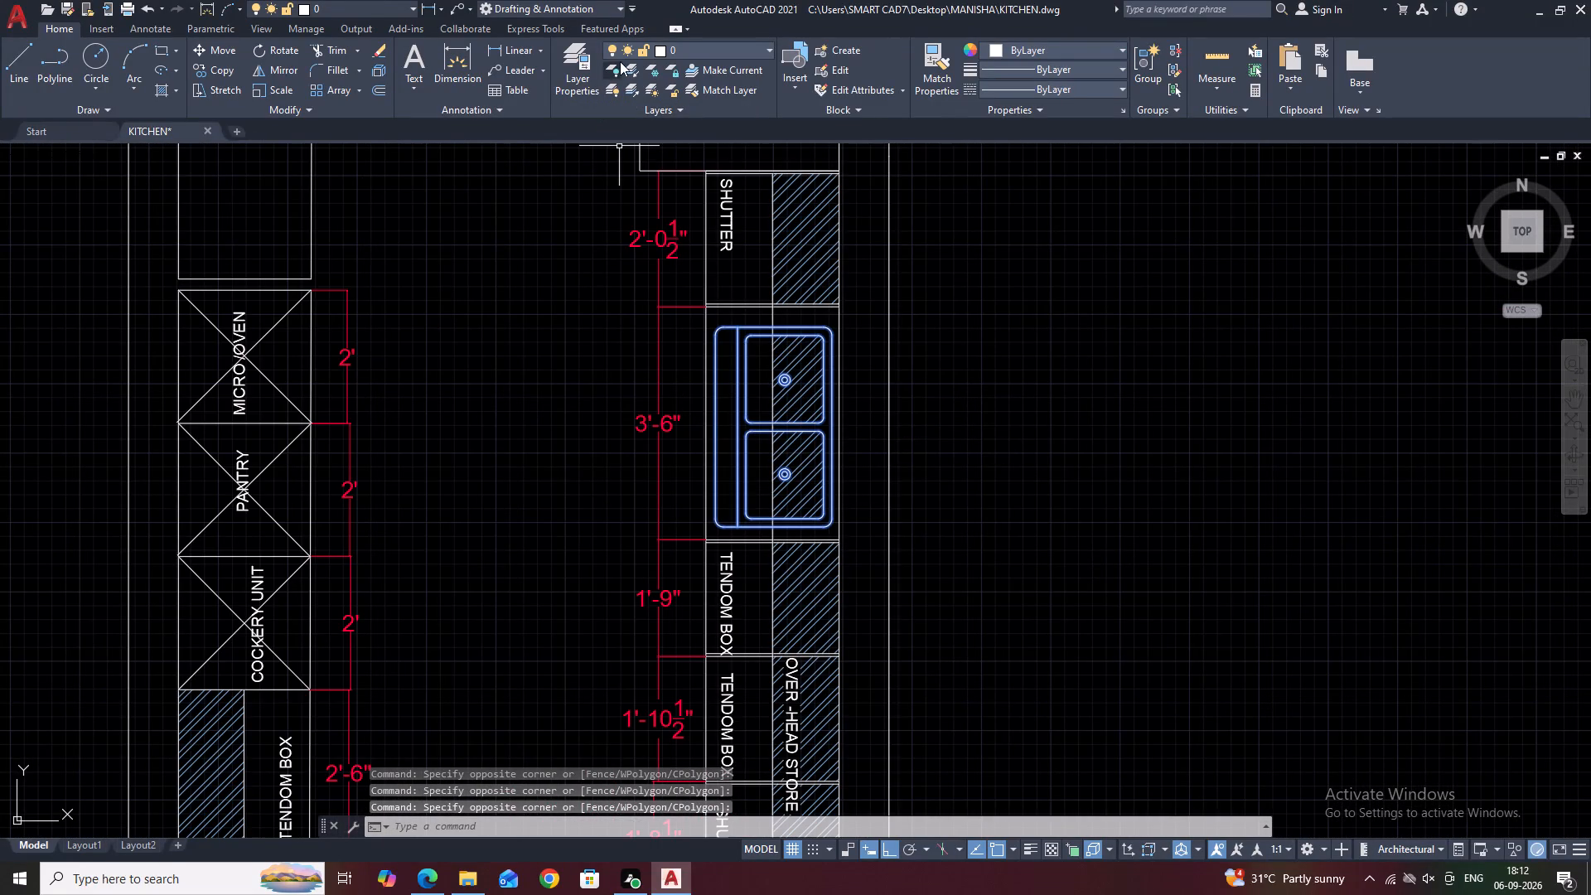
click(723, 52)
click(728, 130)
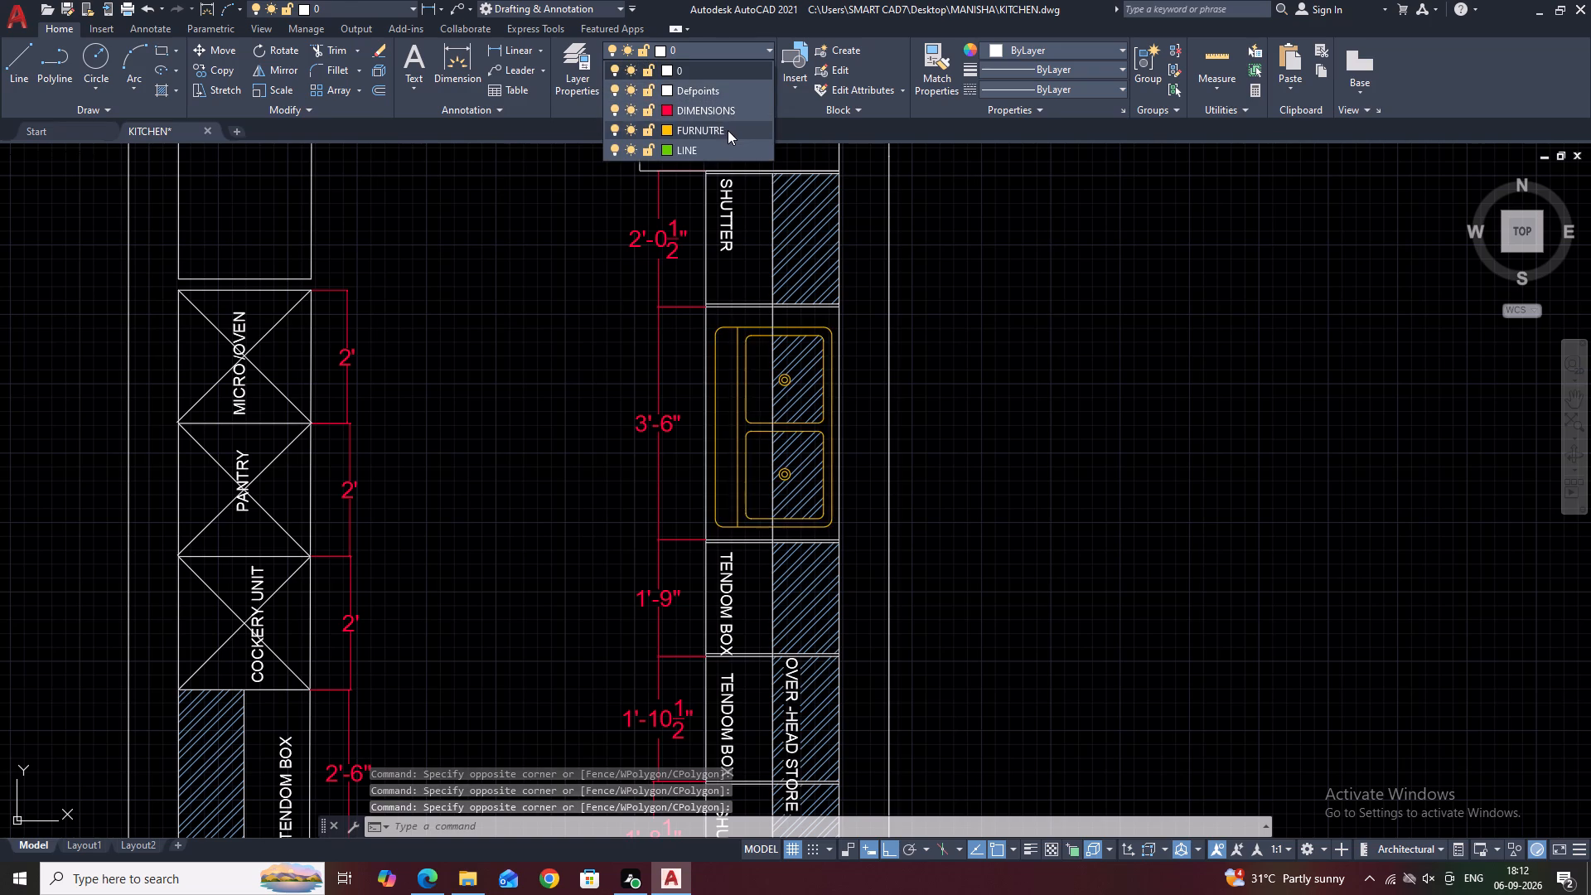
key(Escape)
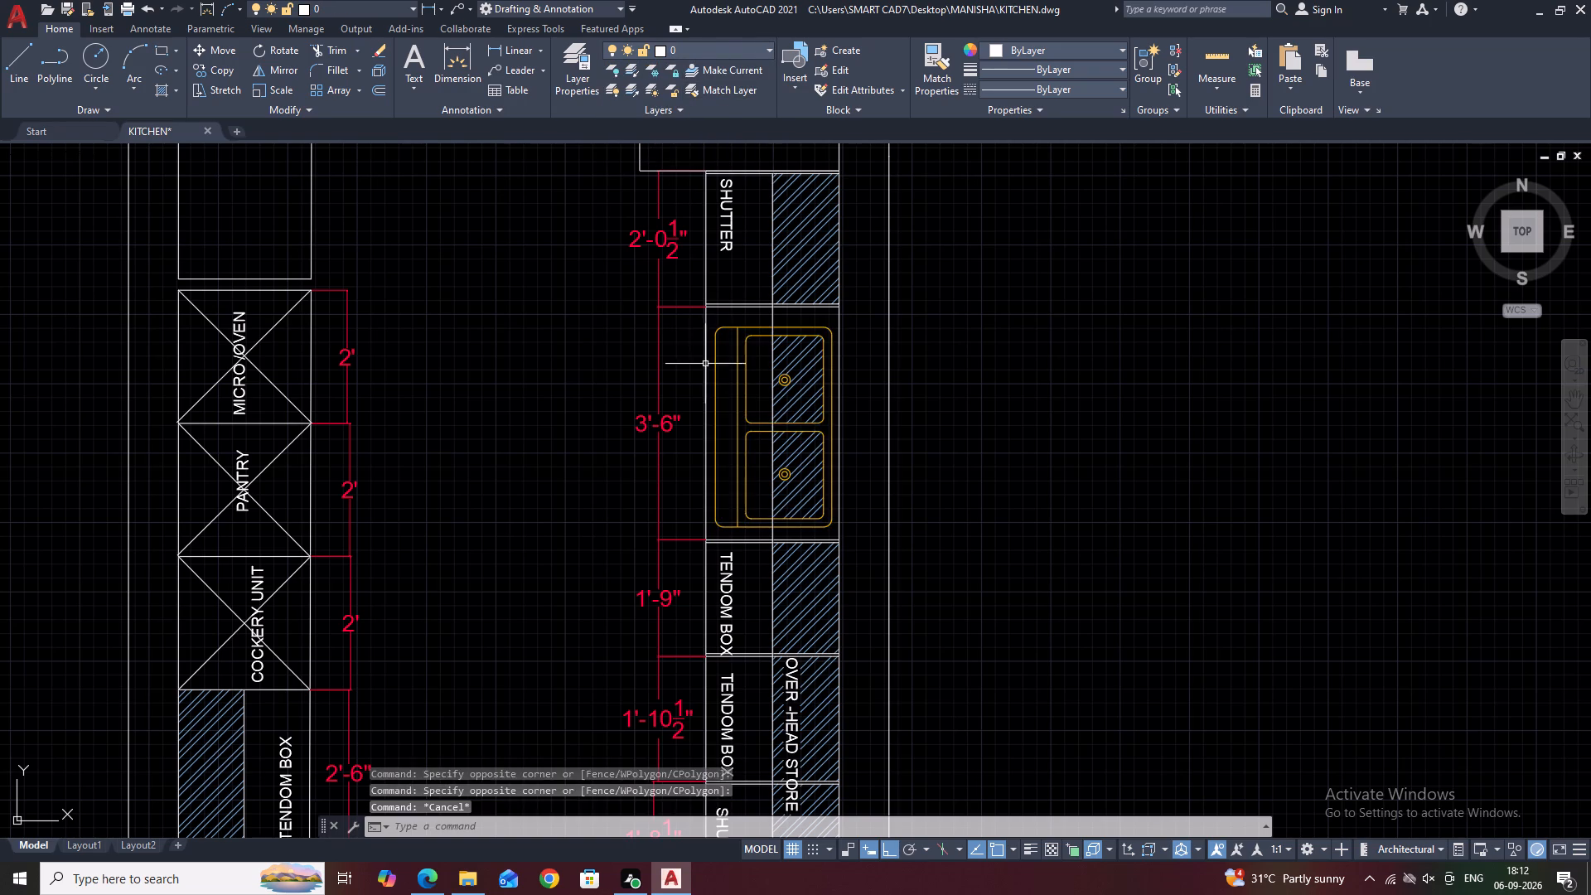
Move the gas hob in the kitchen plan to the FURNUTRE layer.
scroll(713, 380, down, 4)
scroll(647, 448, up, 5)
middle_drag(760, 547, 771, 457)
scroll(773, 470, up, 2)
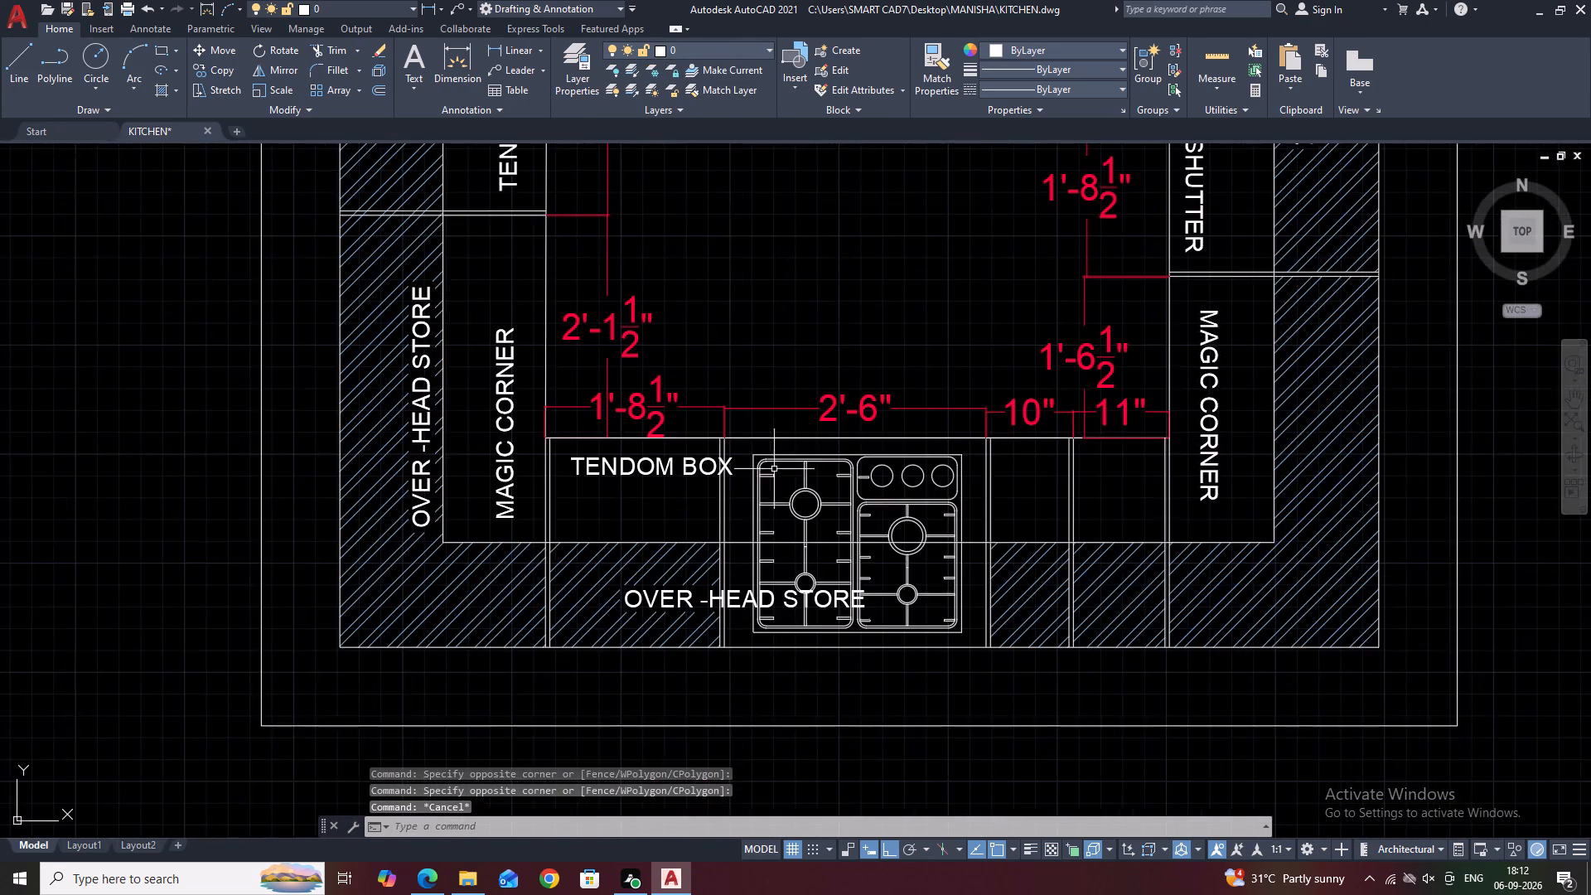
click(679, 359)
scroll(774, 429, down, 3)
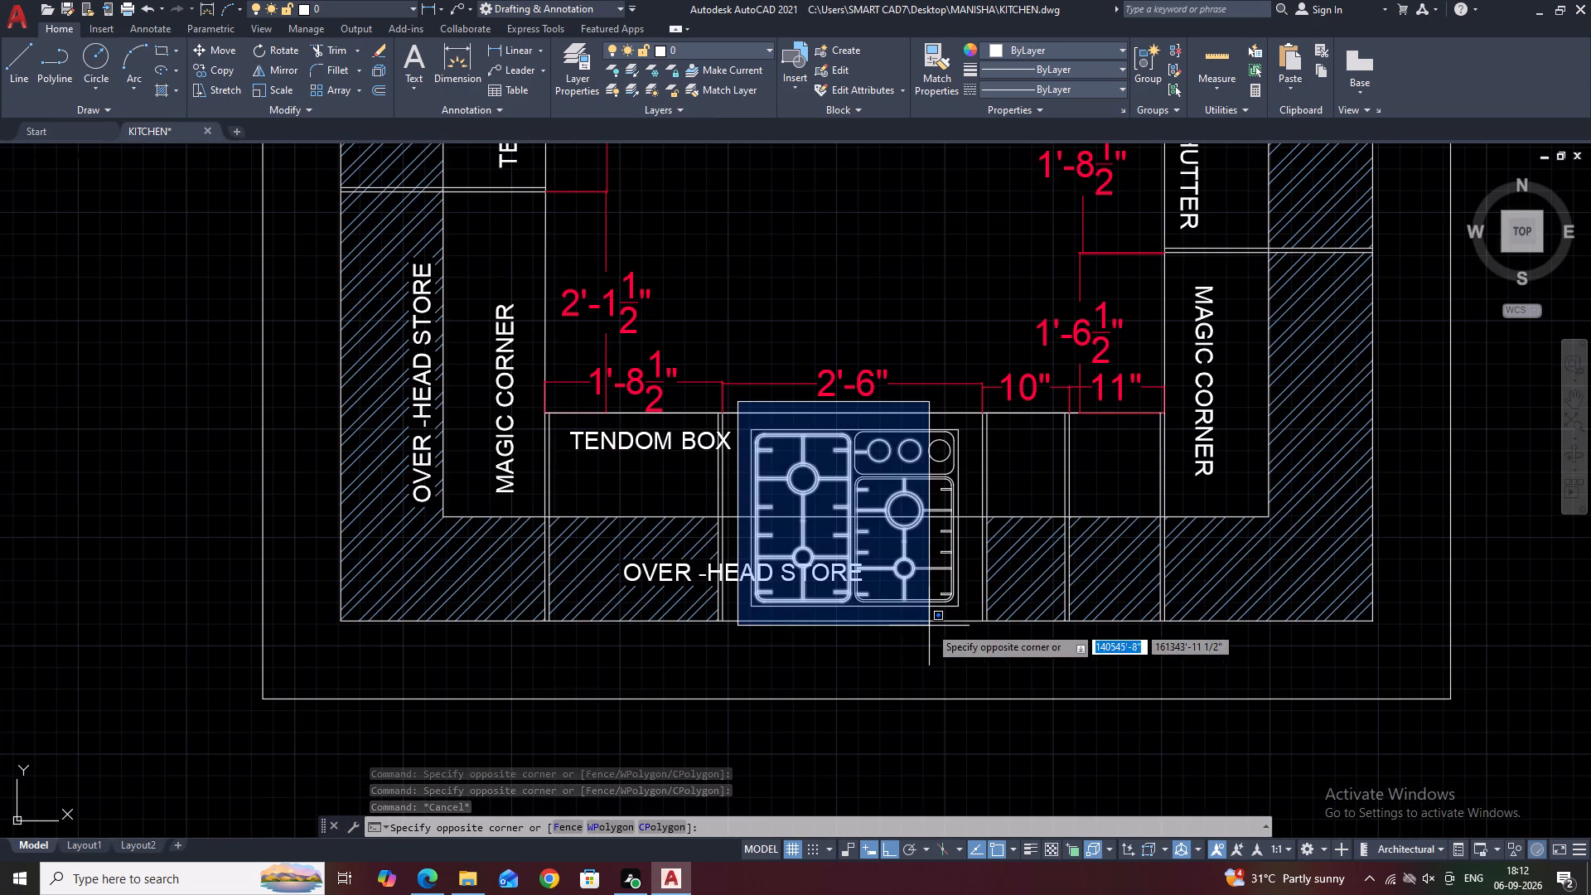
click(973, 633)
click(728, 54)
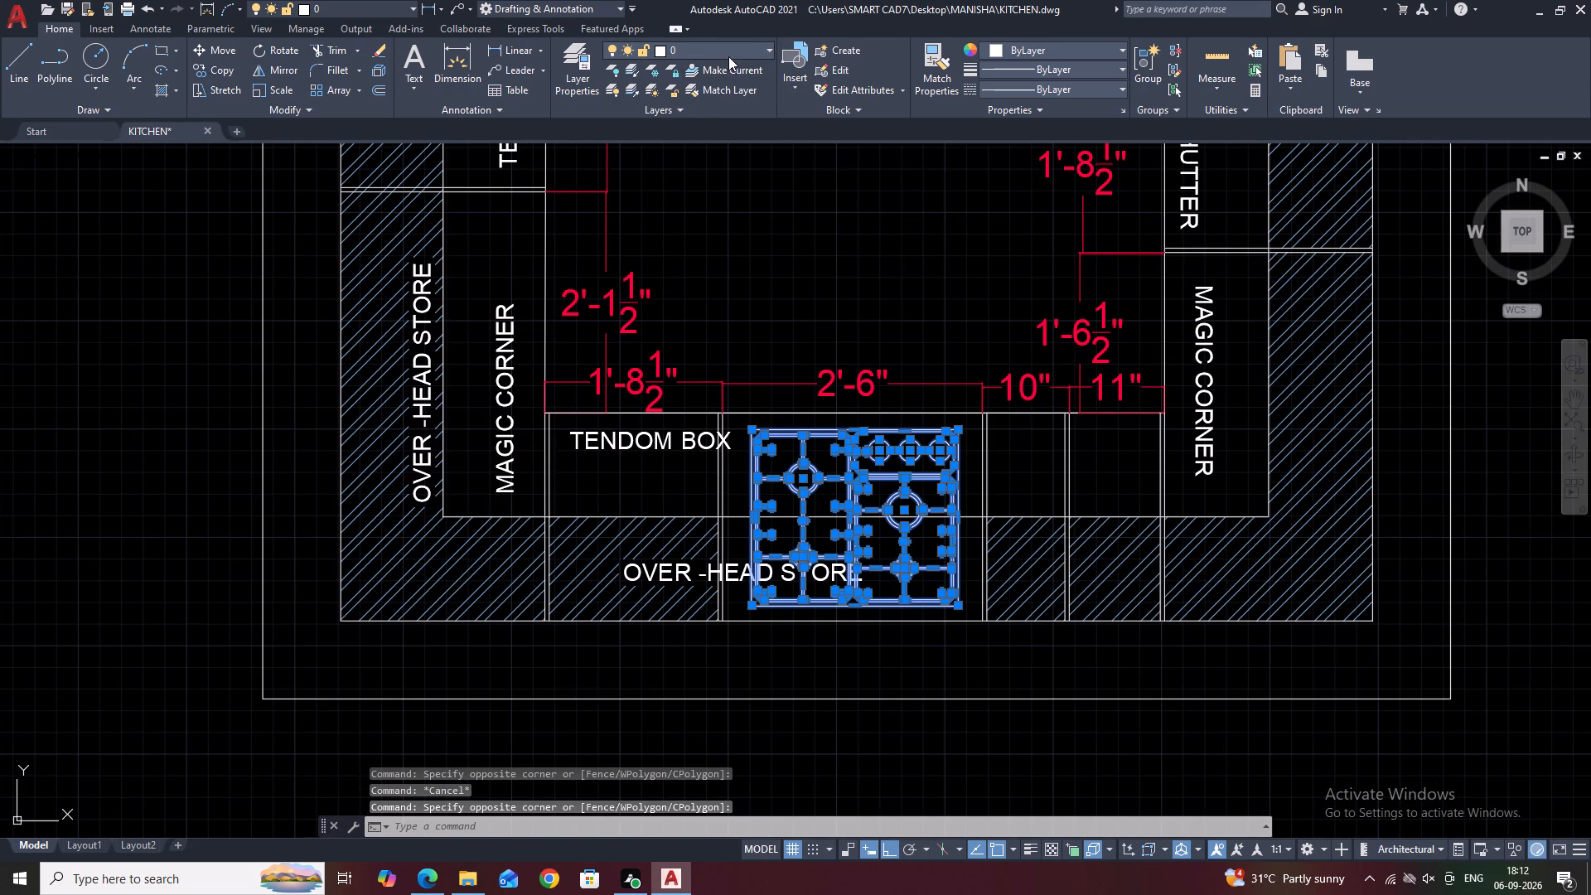
click(722, 133)
scroll(742, 369, down, 2)
key(Escape)
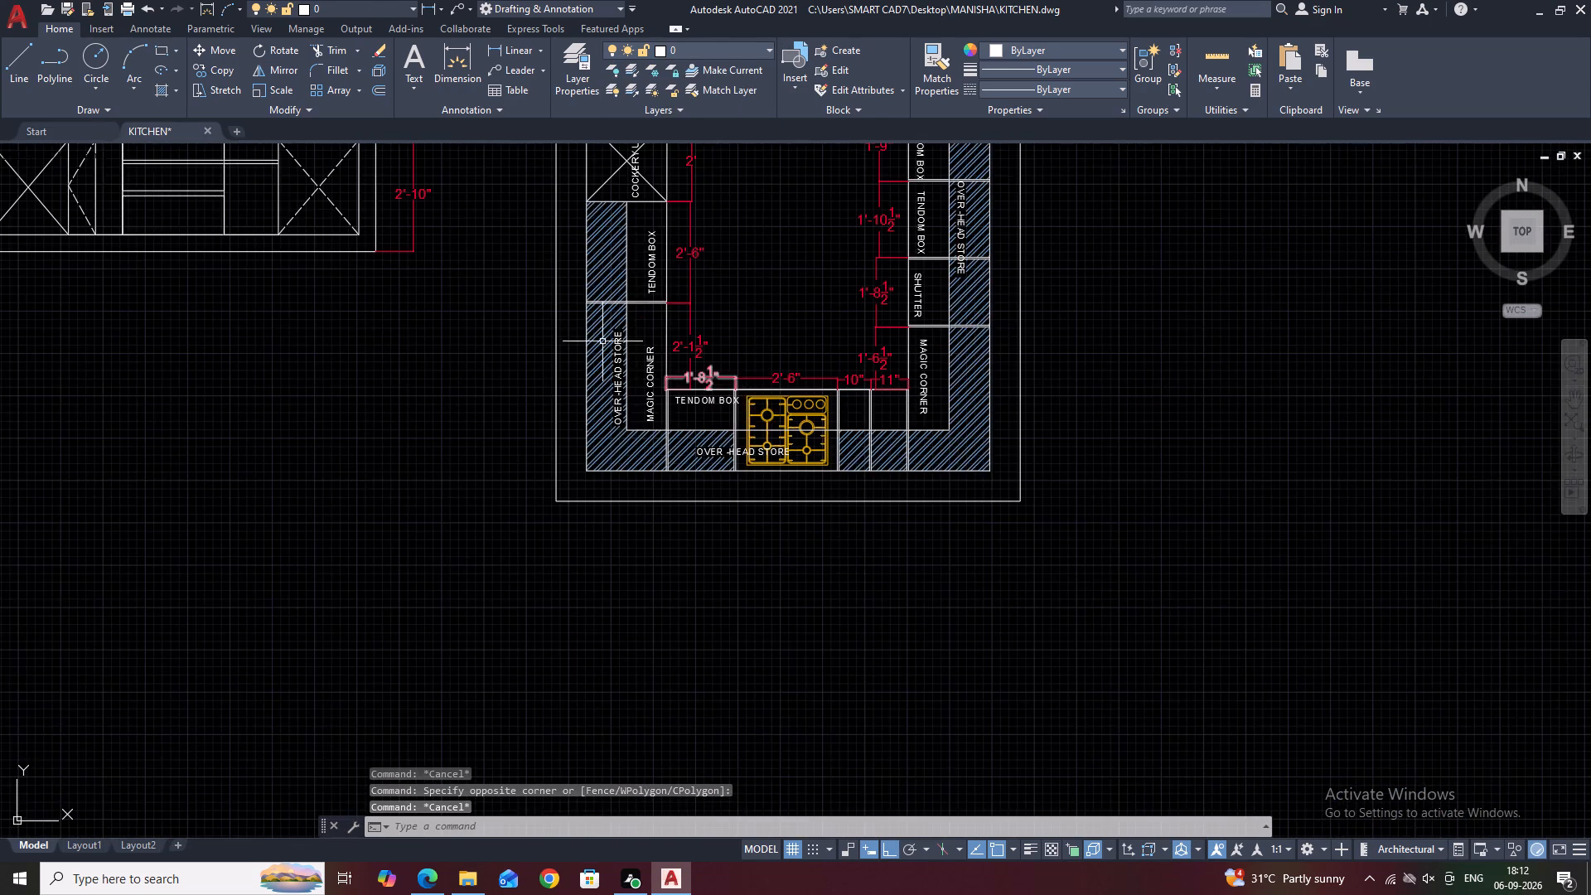
Fill the upper thin strip of the central drawer unit in the 9'-11 1/2" wide elevation with a Solid hatch.
middle_drag(568, 327, 665, 397)
middle_drag(739, 273, 826, 432)
middle_drag(394, 390, 614, 444)
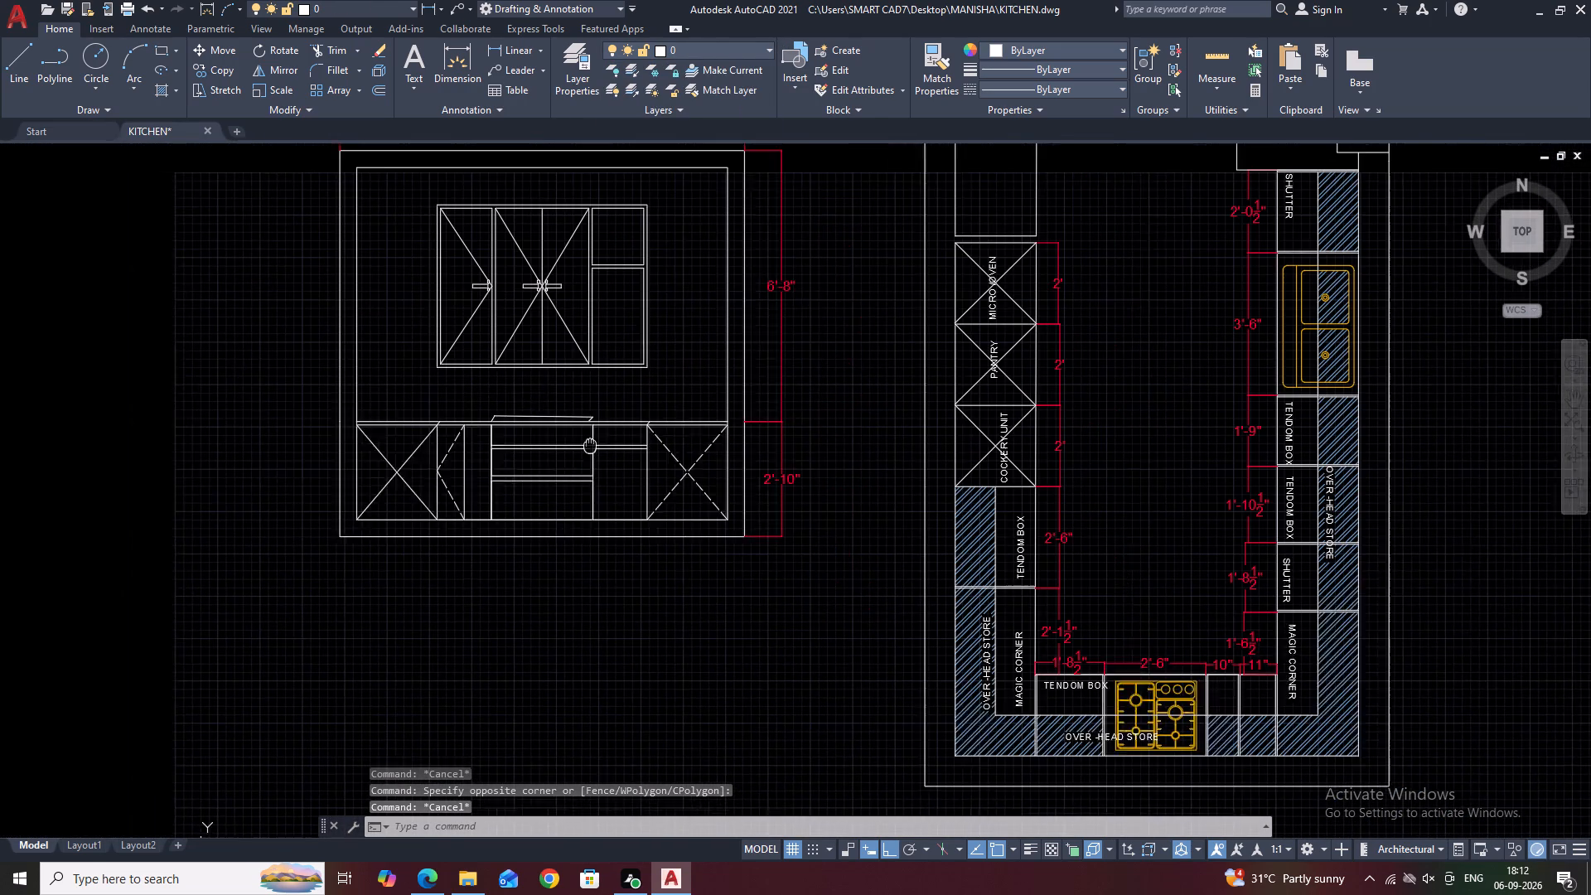
middle_drag(601, 346, 651, 421)
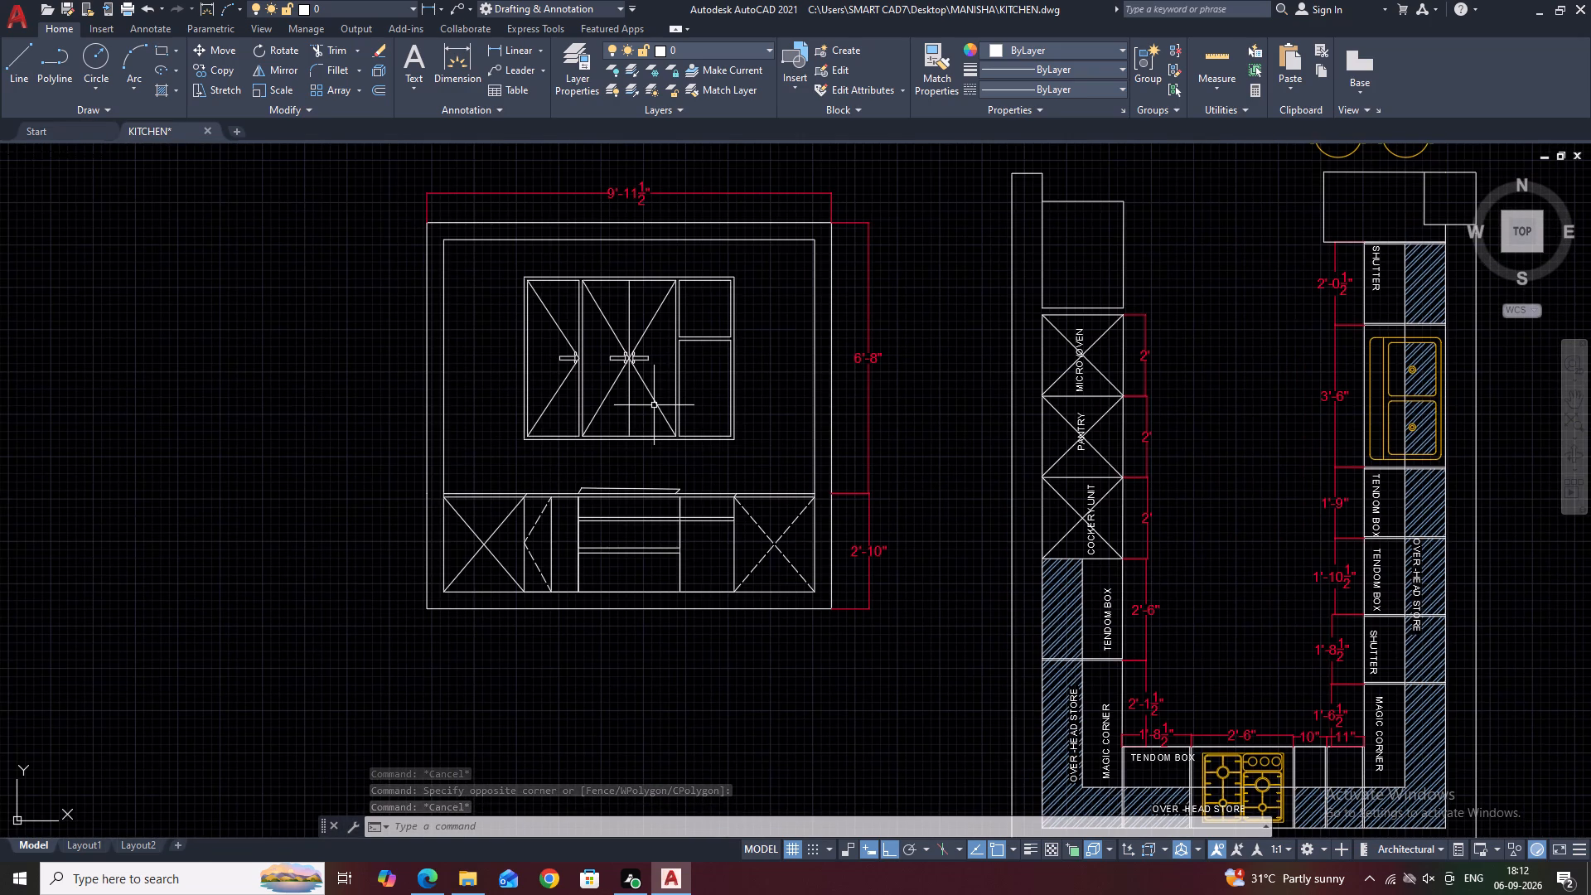
scroll(655, 510, up, 3)
scroll(548, 602, up, 3)
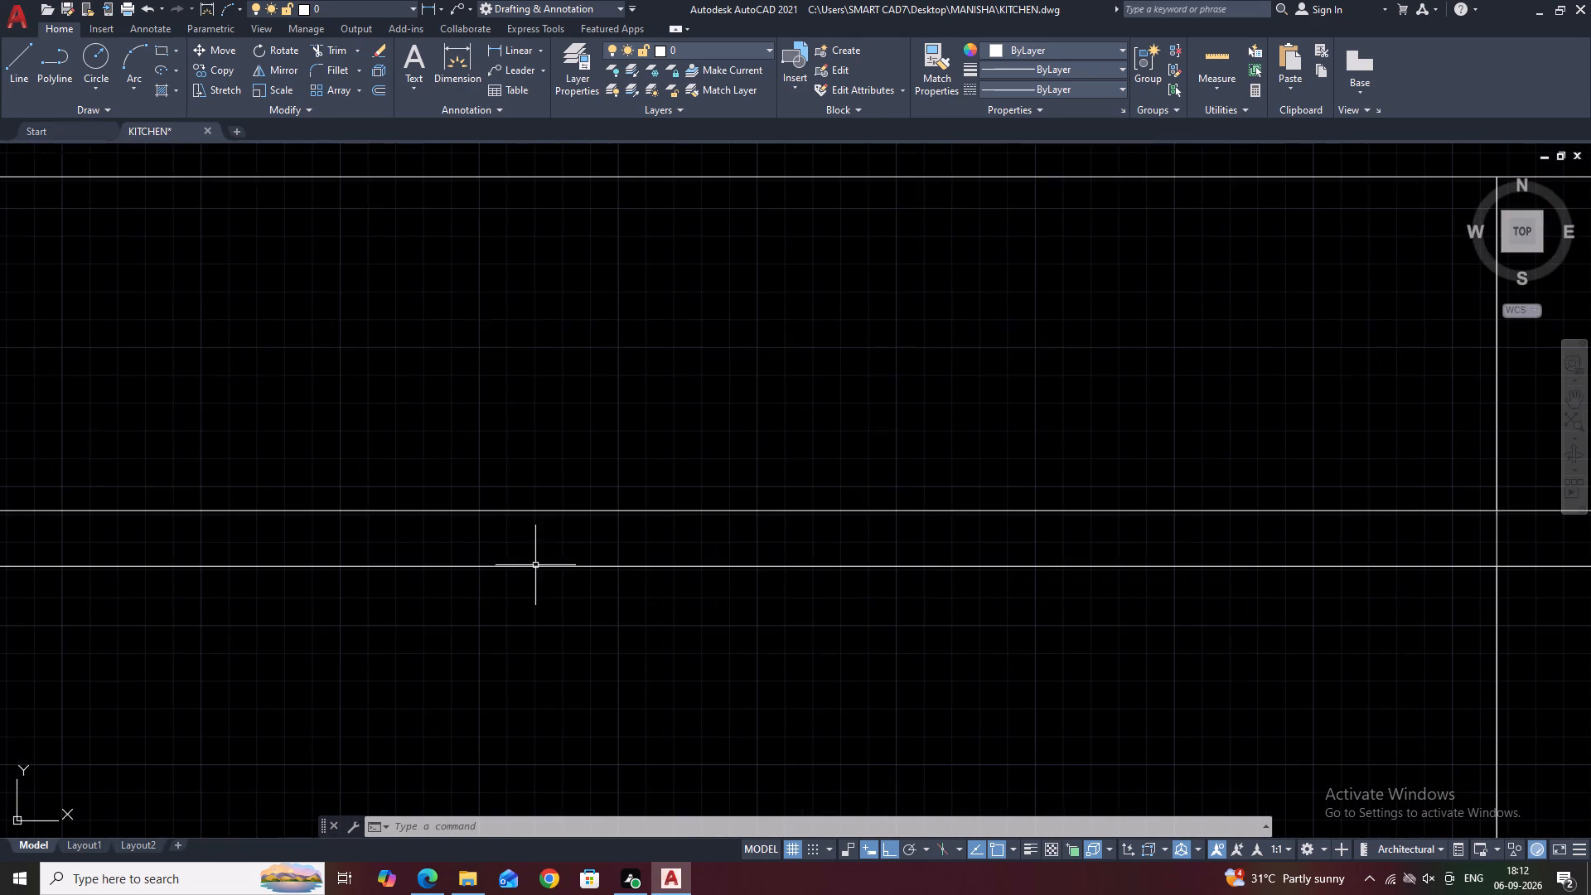
scroll(524, 554, down, 2)
text(H)
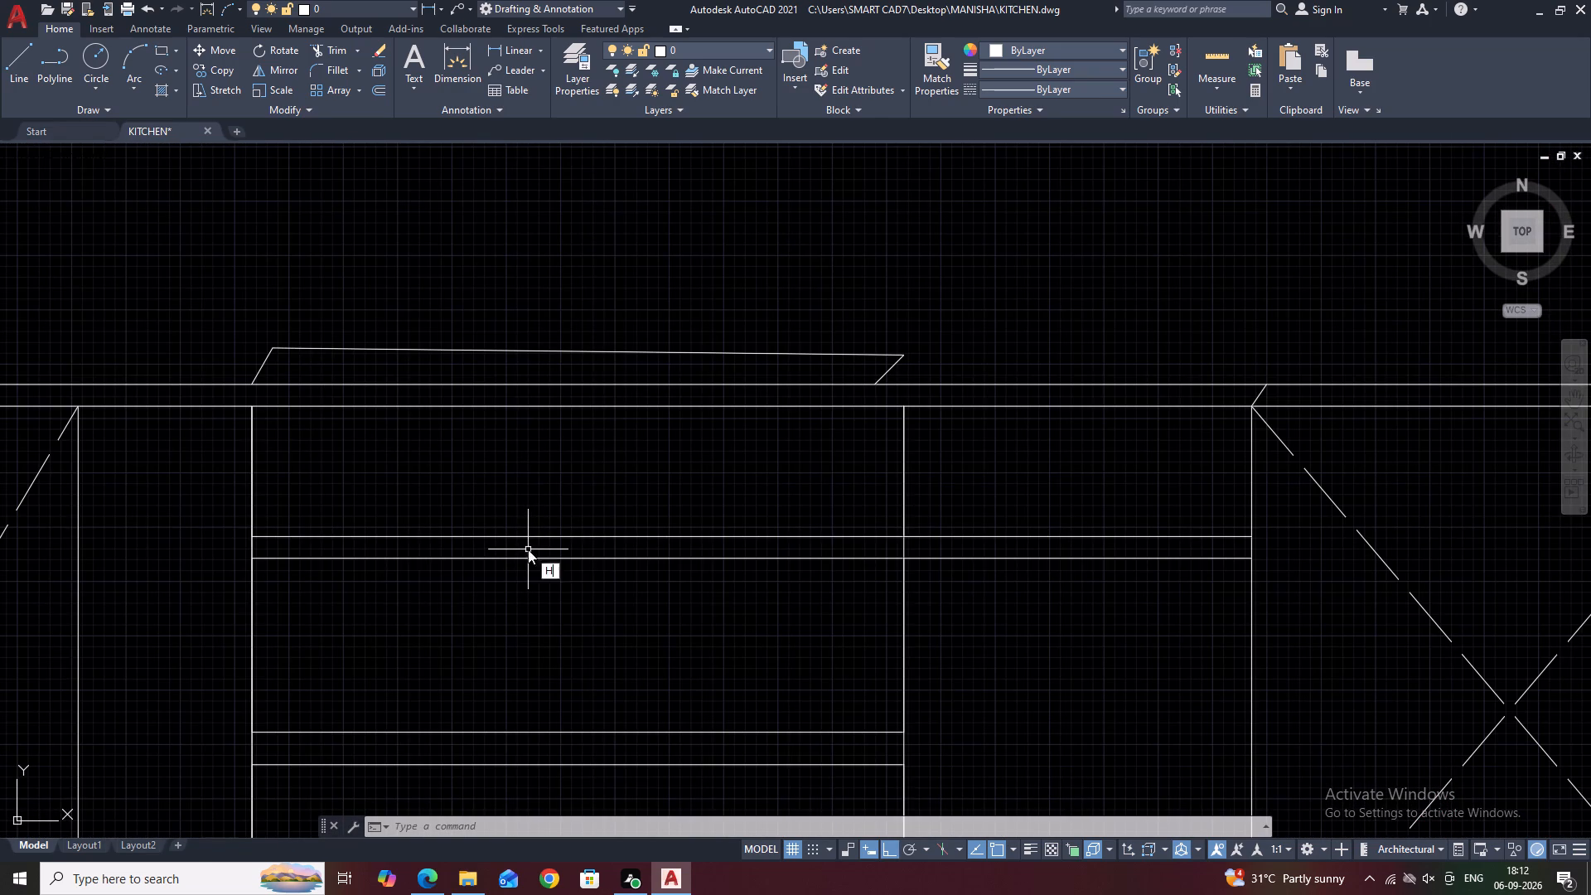
key(space)
click(528, 549)
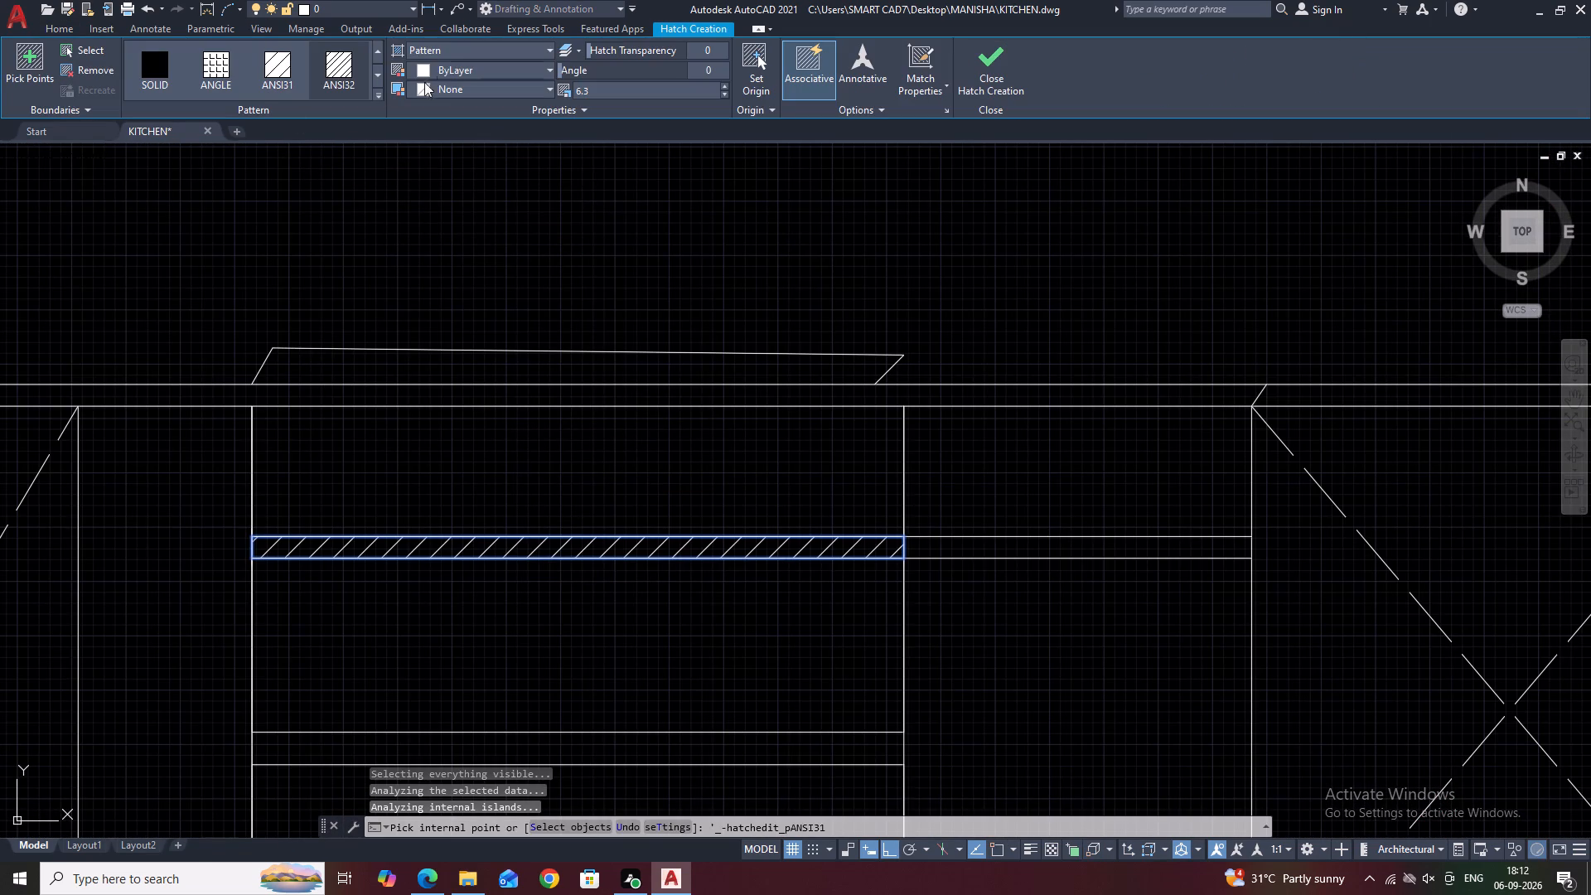
click(469, 54)
click(476, 73)
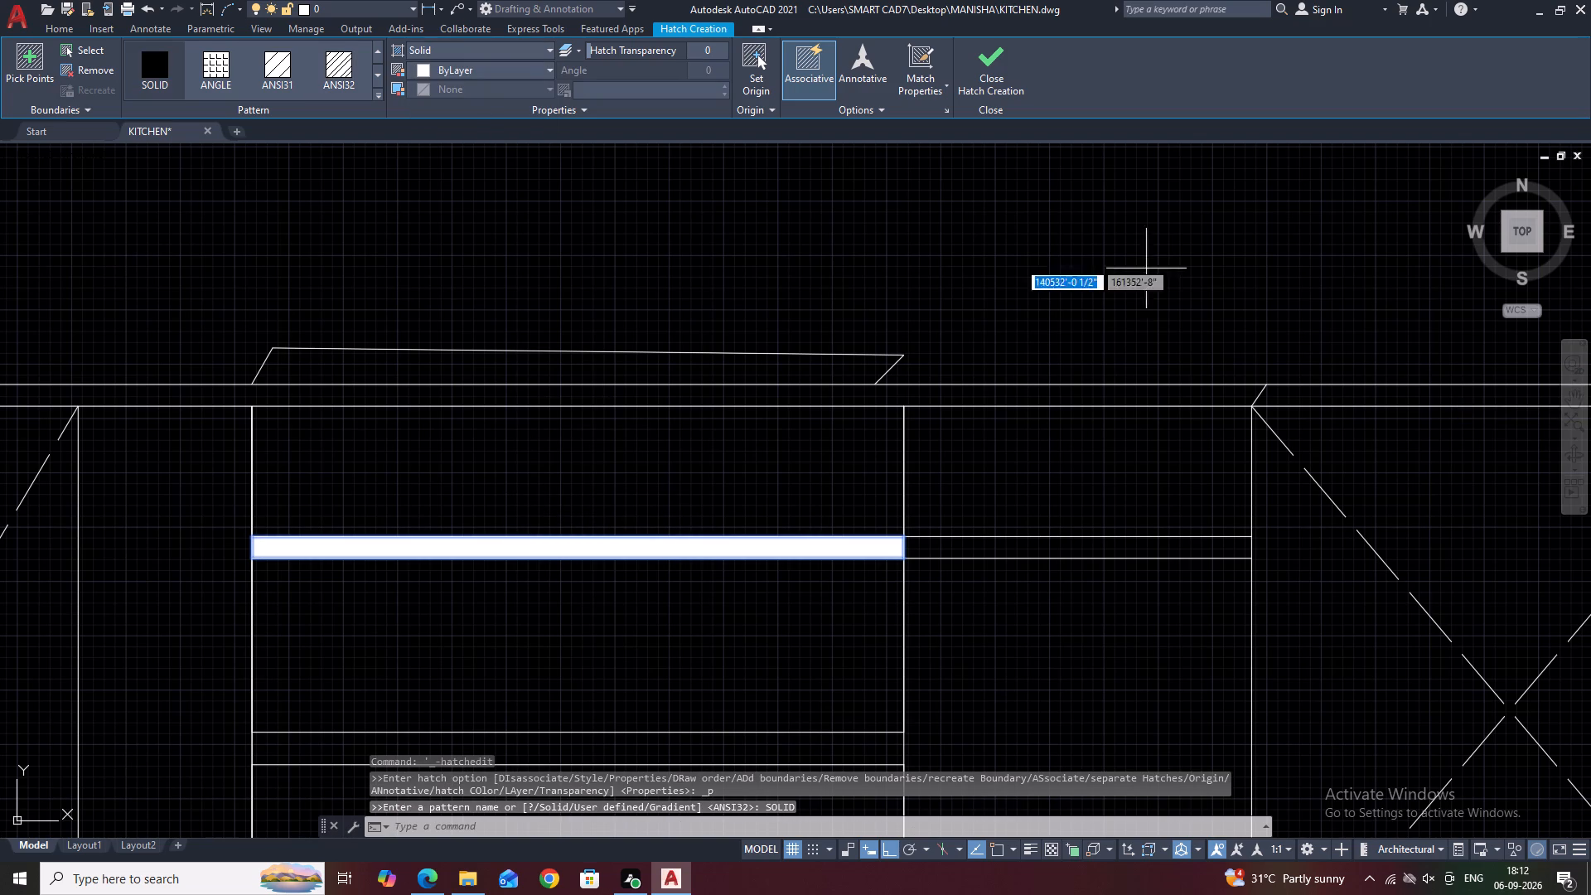
key(Escape)
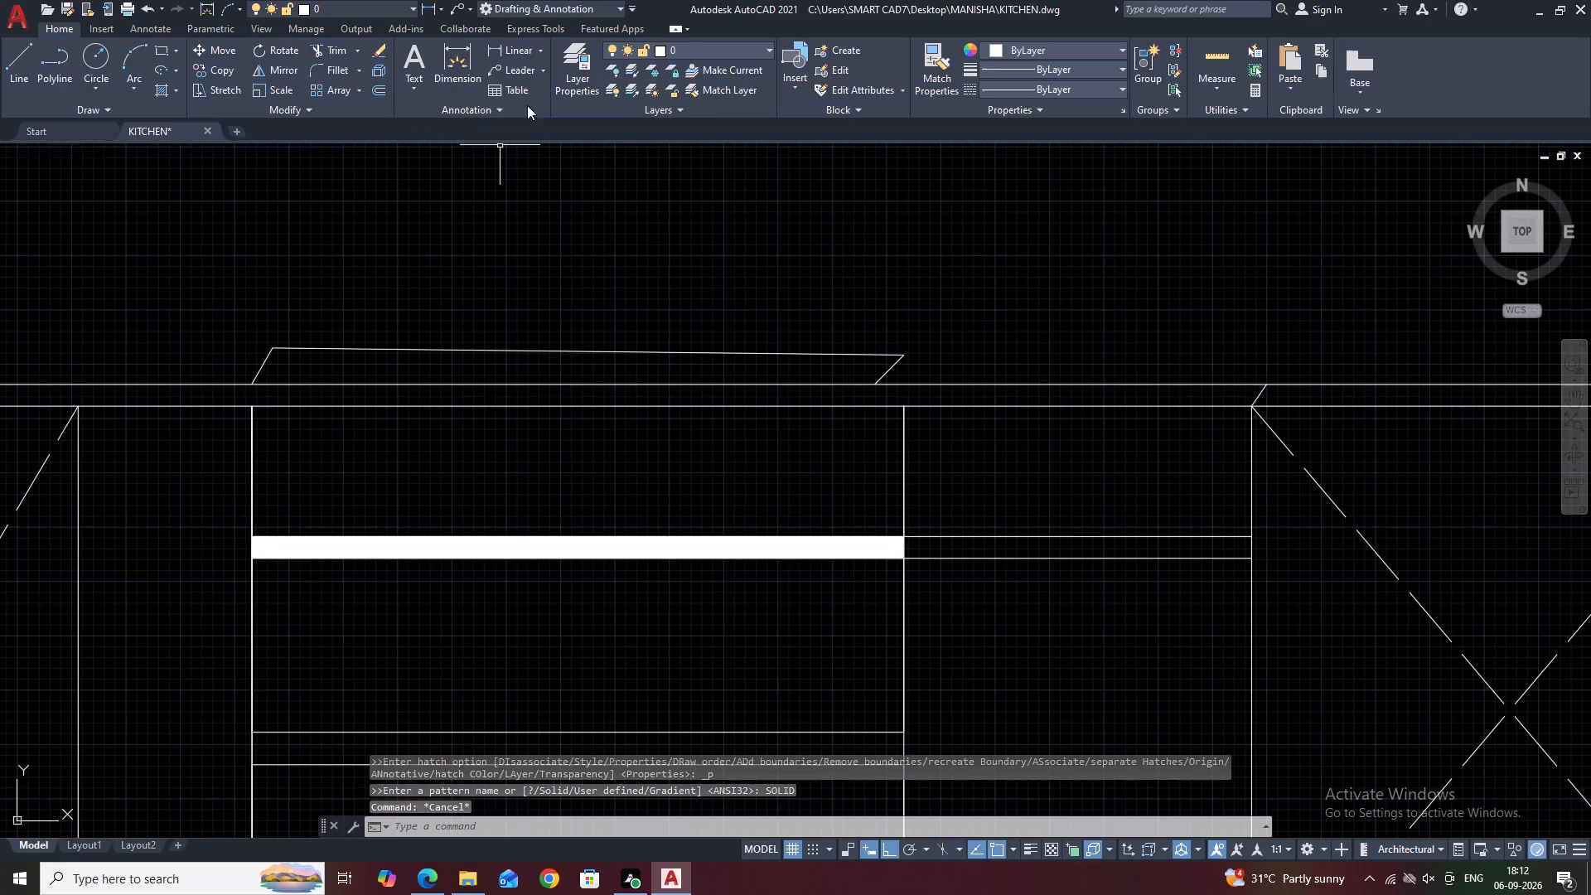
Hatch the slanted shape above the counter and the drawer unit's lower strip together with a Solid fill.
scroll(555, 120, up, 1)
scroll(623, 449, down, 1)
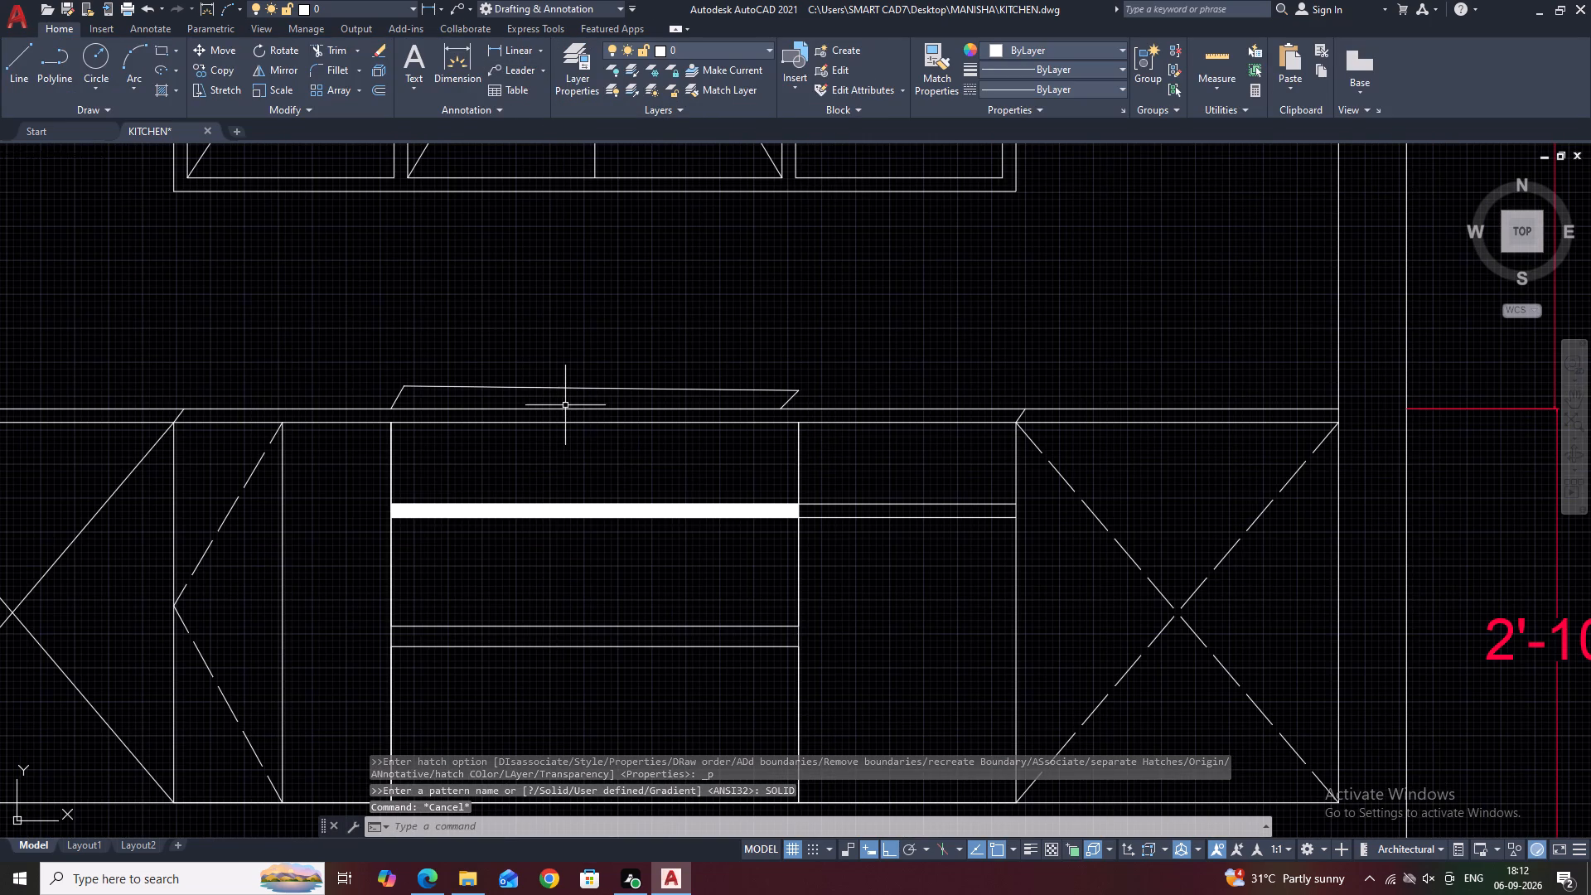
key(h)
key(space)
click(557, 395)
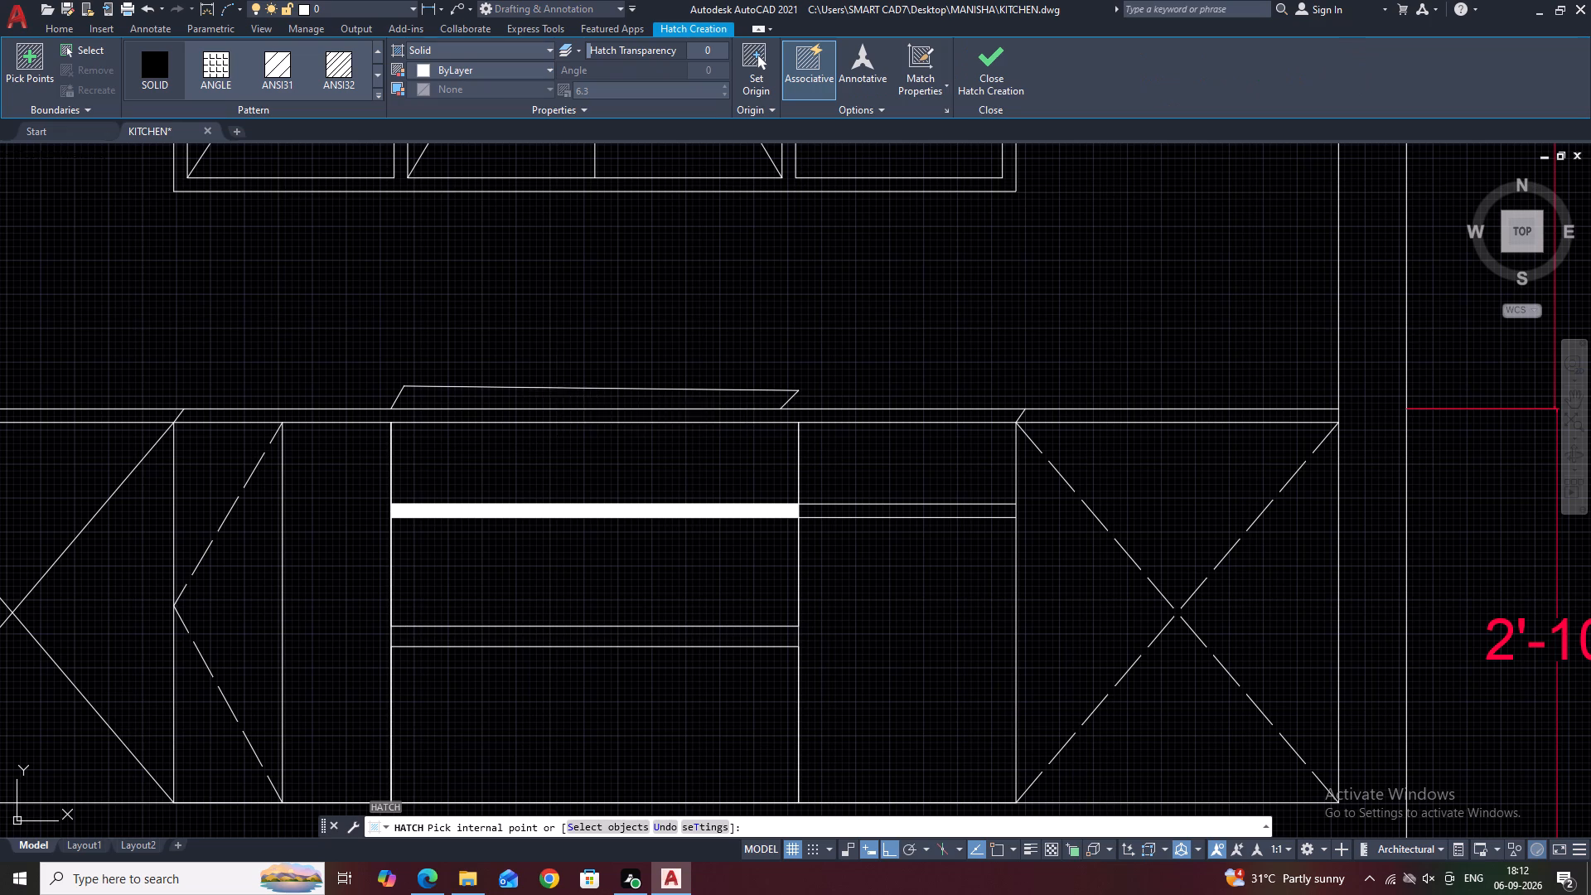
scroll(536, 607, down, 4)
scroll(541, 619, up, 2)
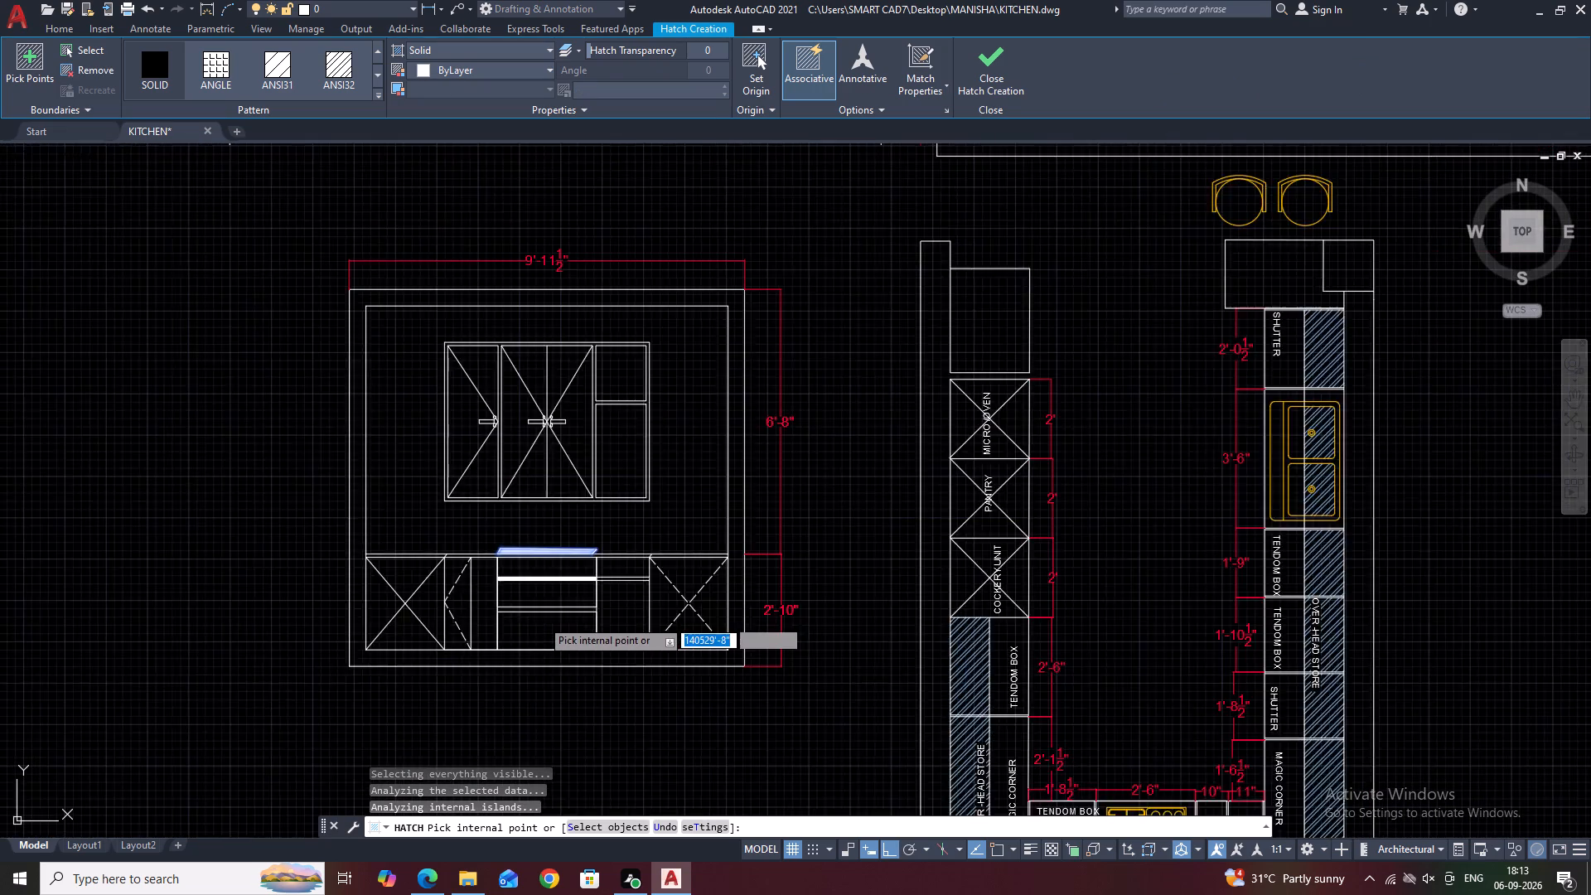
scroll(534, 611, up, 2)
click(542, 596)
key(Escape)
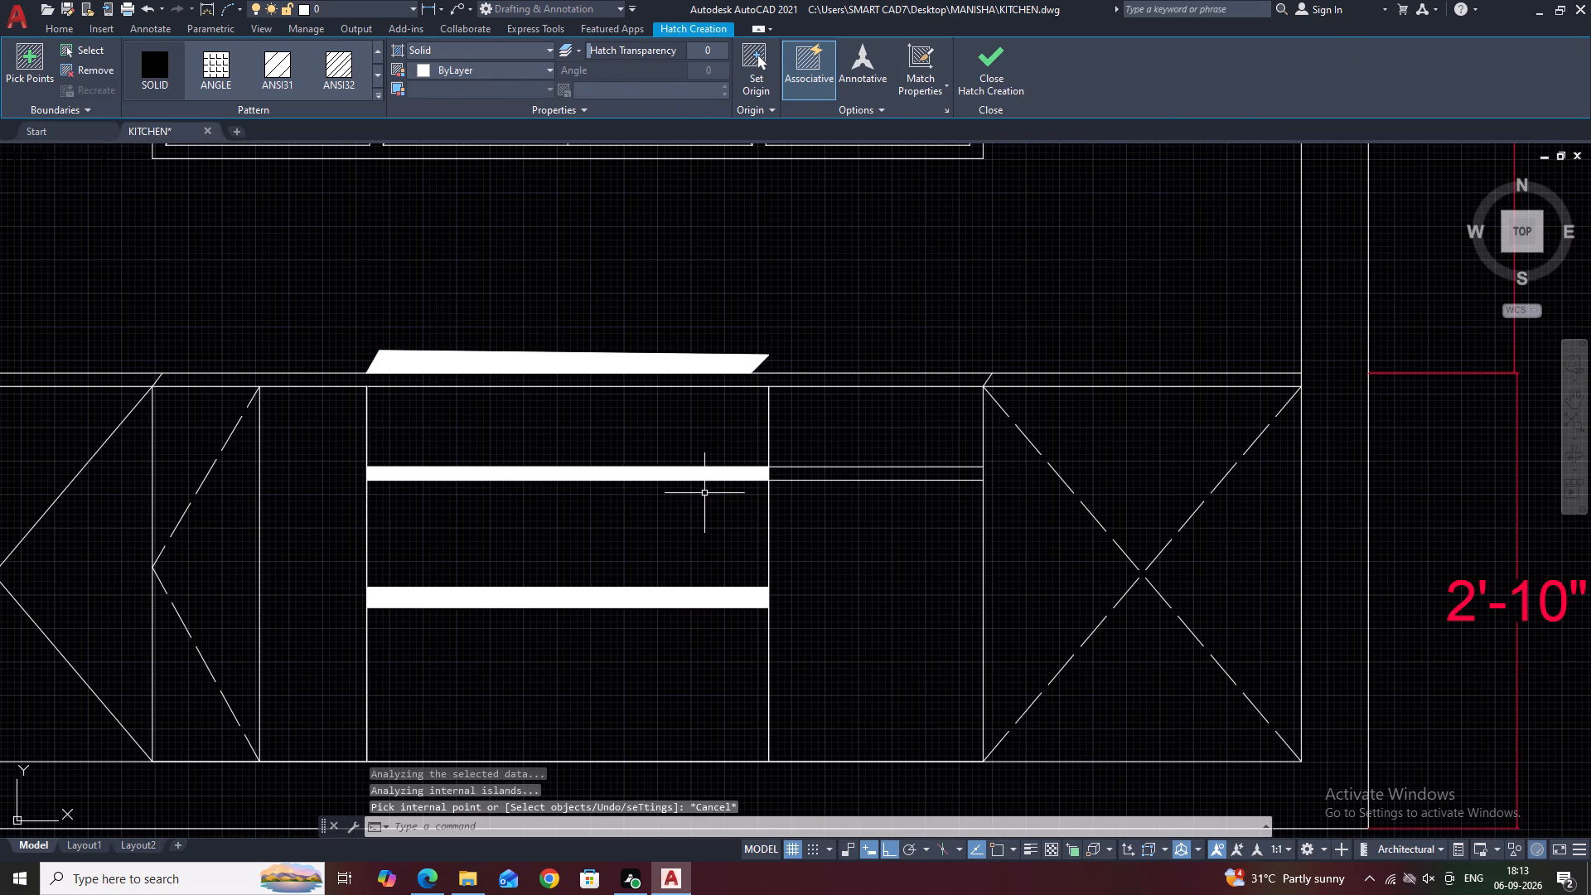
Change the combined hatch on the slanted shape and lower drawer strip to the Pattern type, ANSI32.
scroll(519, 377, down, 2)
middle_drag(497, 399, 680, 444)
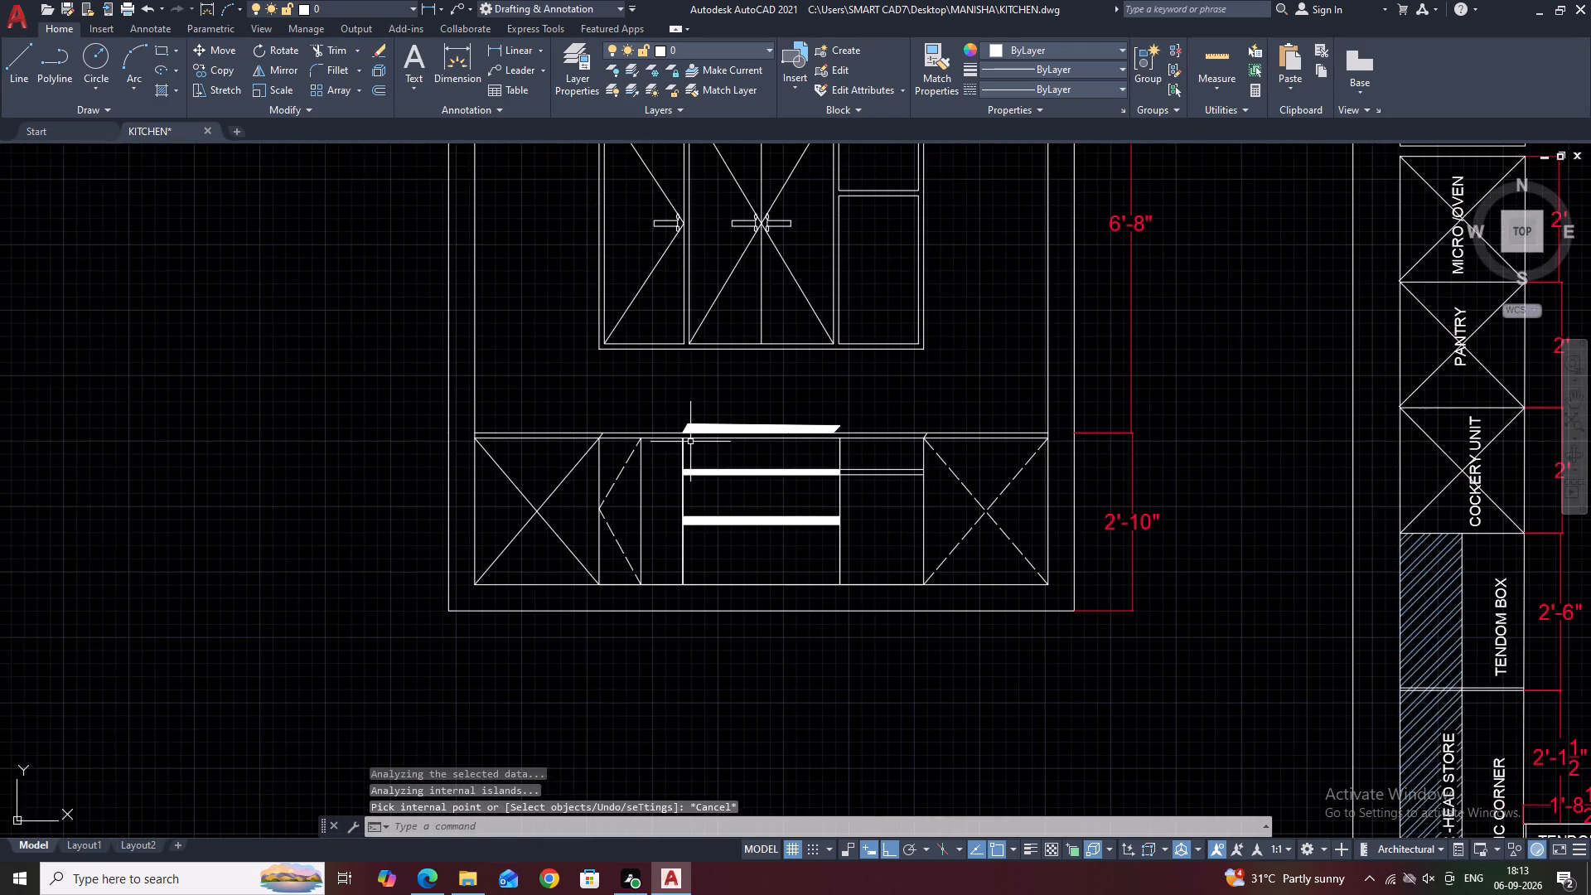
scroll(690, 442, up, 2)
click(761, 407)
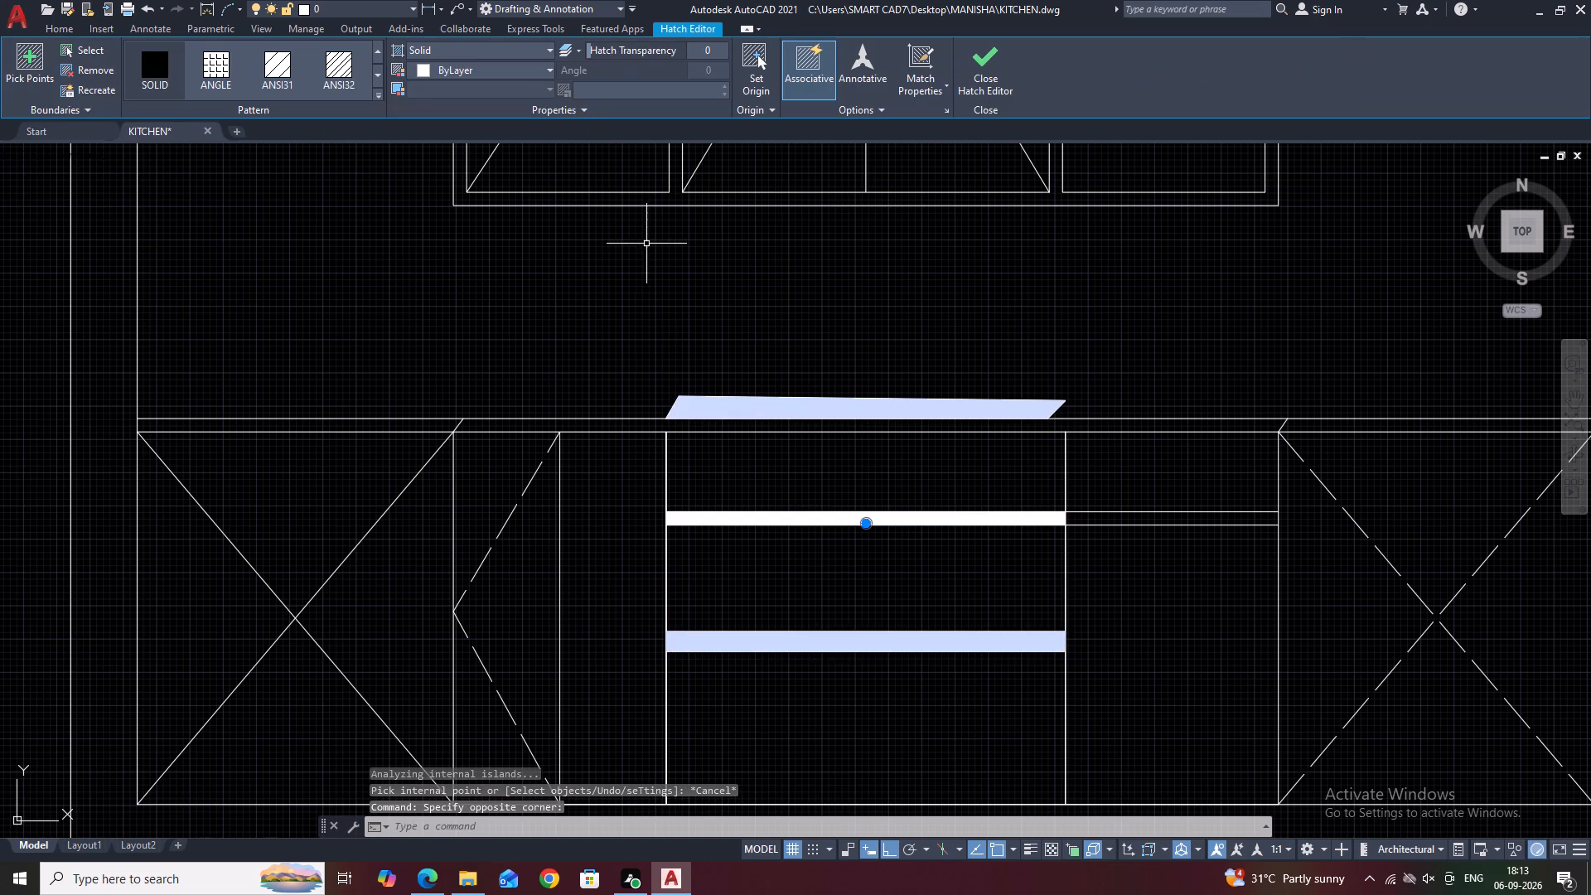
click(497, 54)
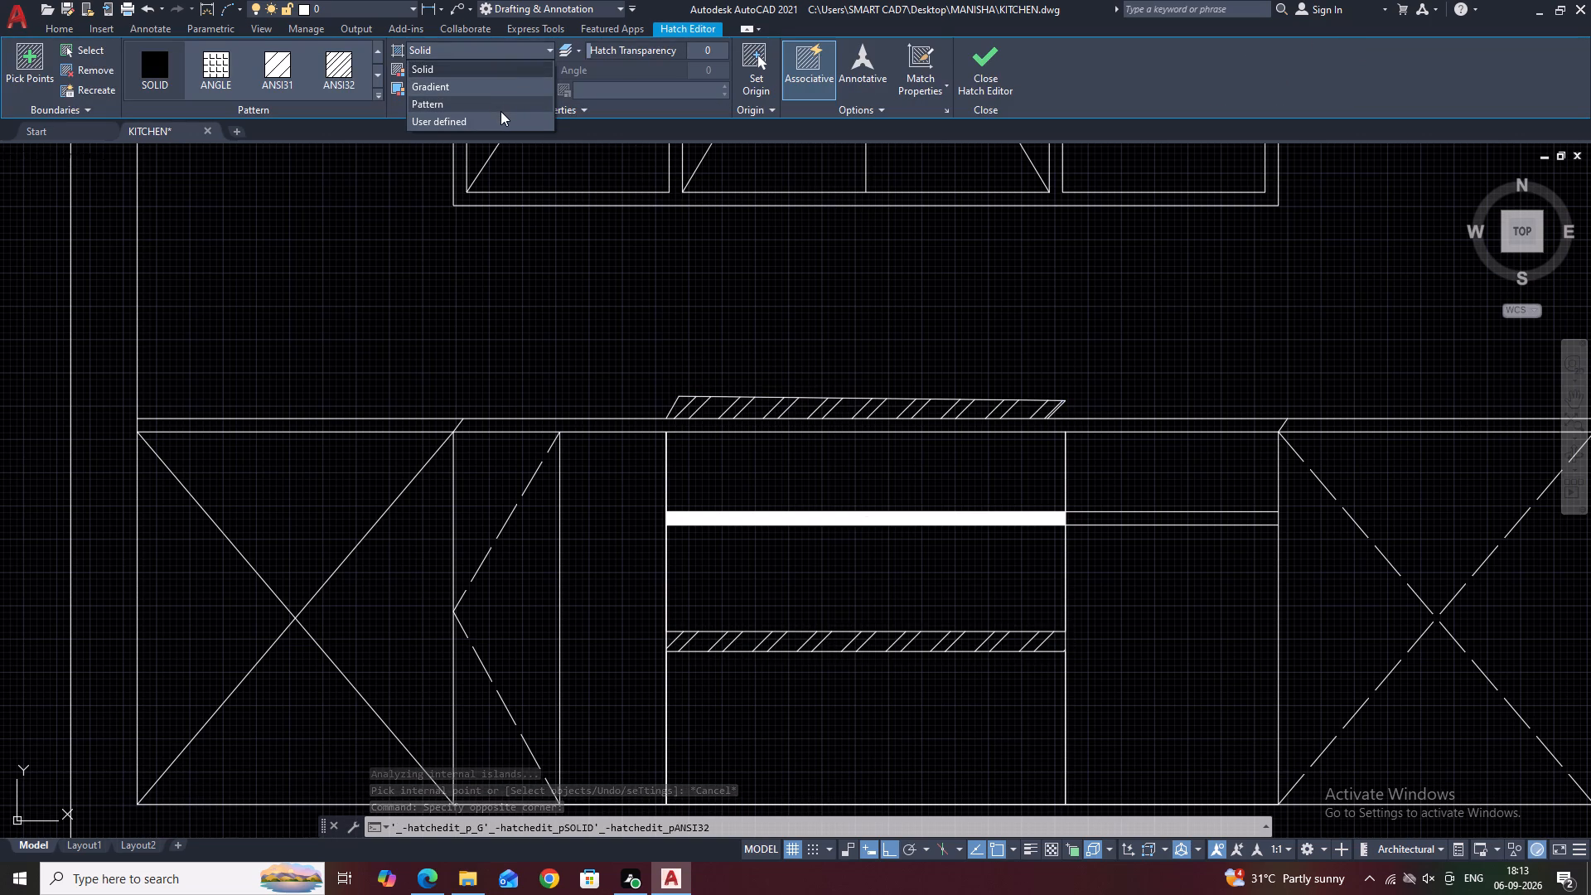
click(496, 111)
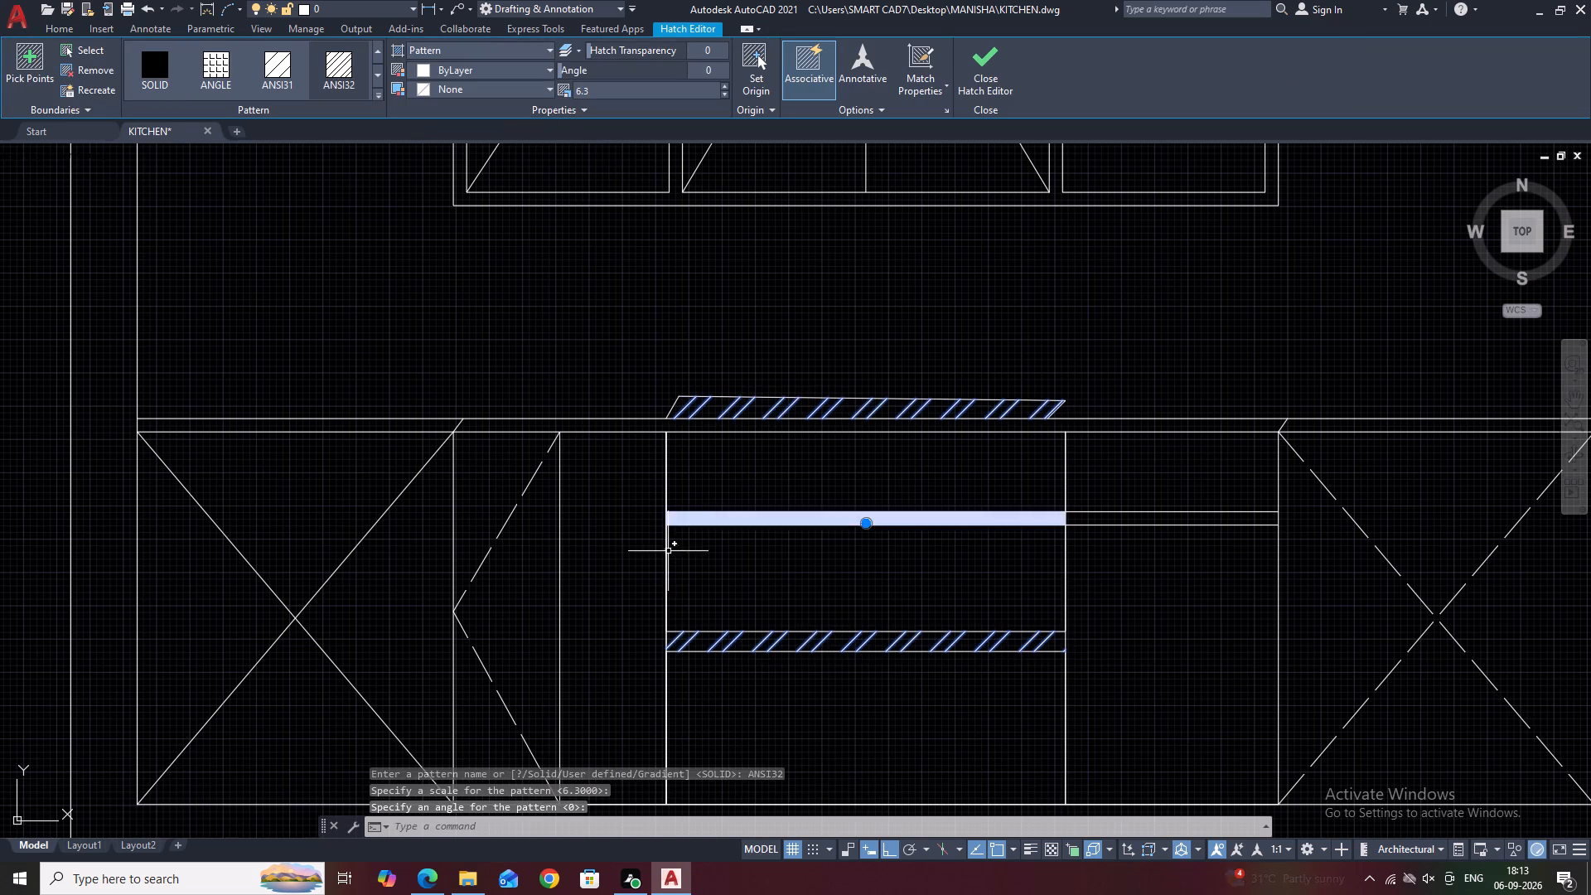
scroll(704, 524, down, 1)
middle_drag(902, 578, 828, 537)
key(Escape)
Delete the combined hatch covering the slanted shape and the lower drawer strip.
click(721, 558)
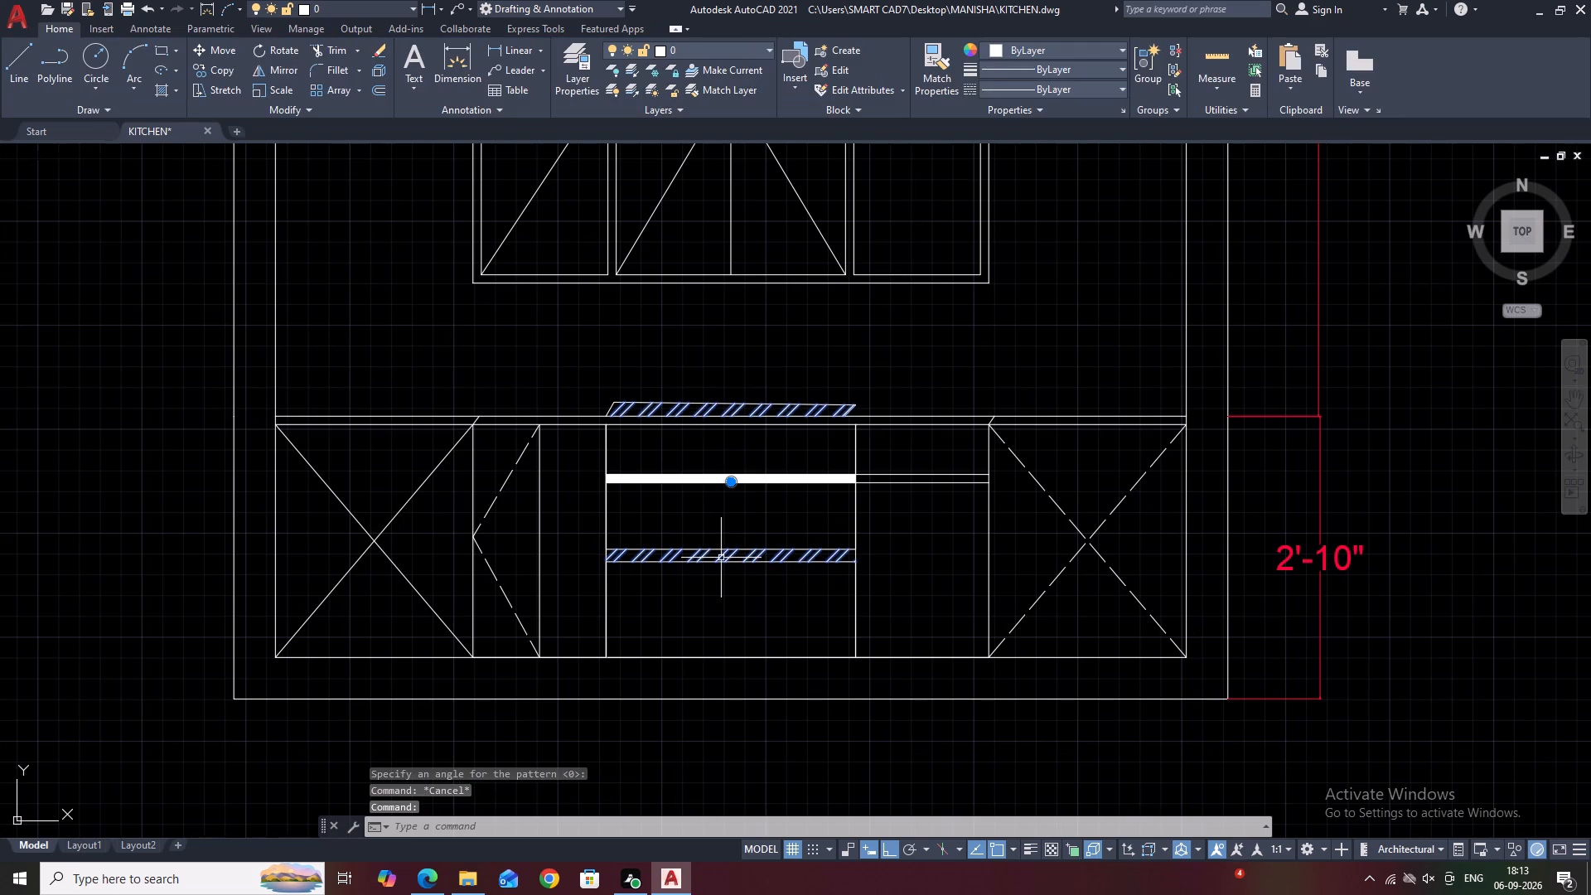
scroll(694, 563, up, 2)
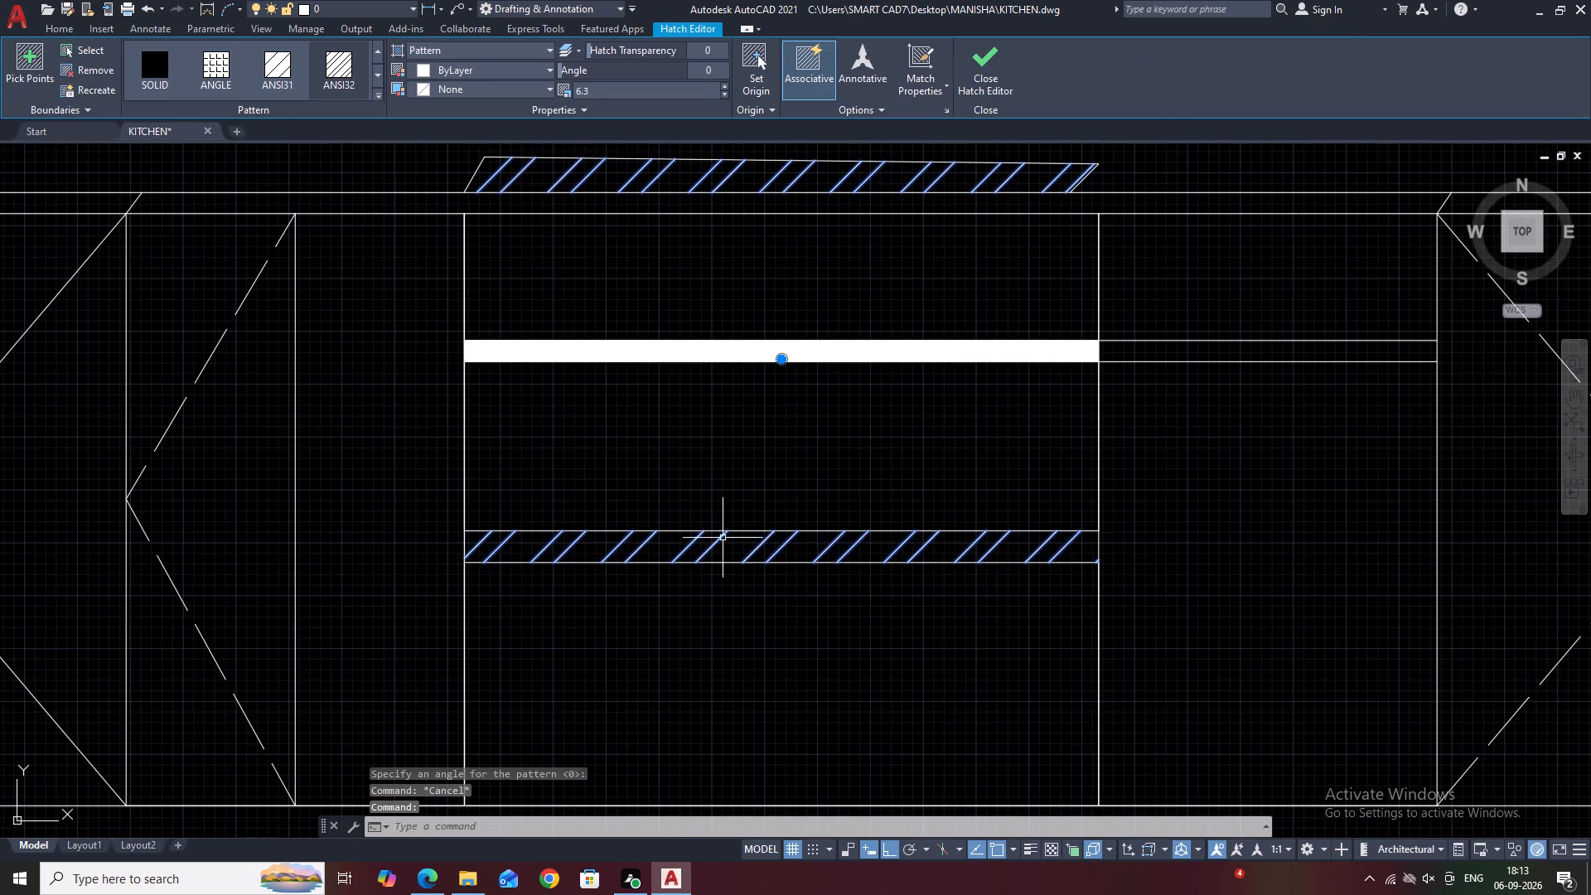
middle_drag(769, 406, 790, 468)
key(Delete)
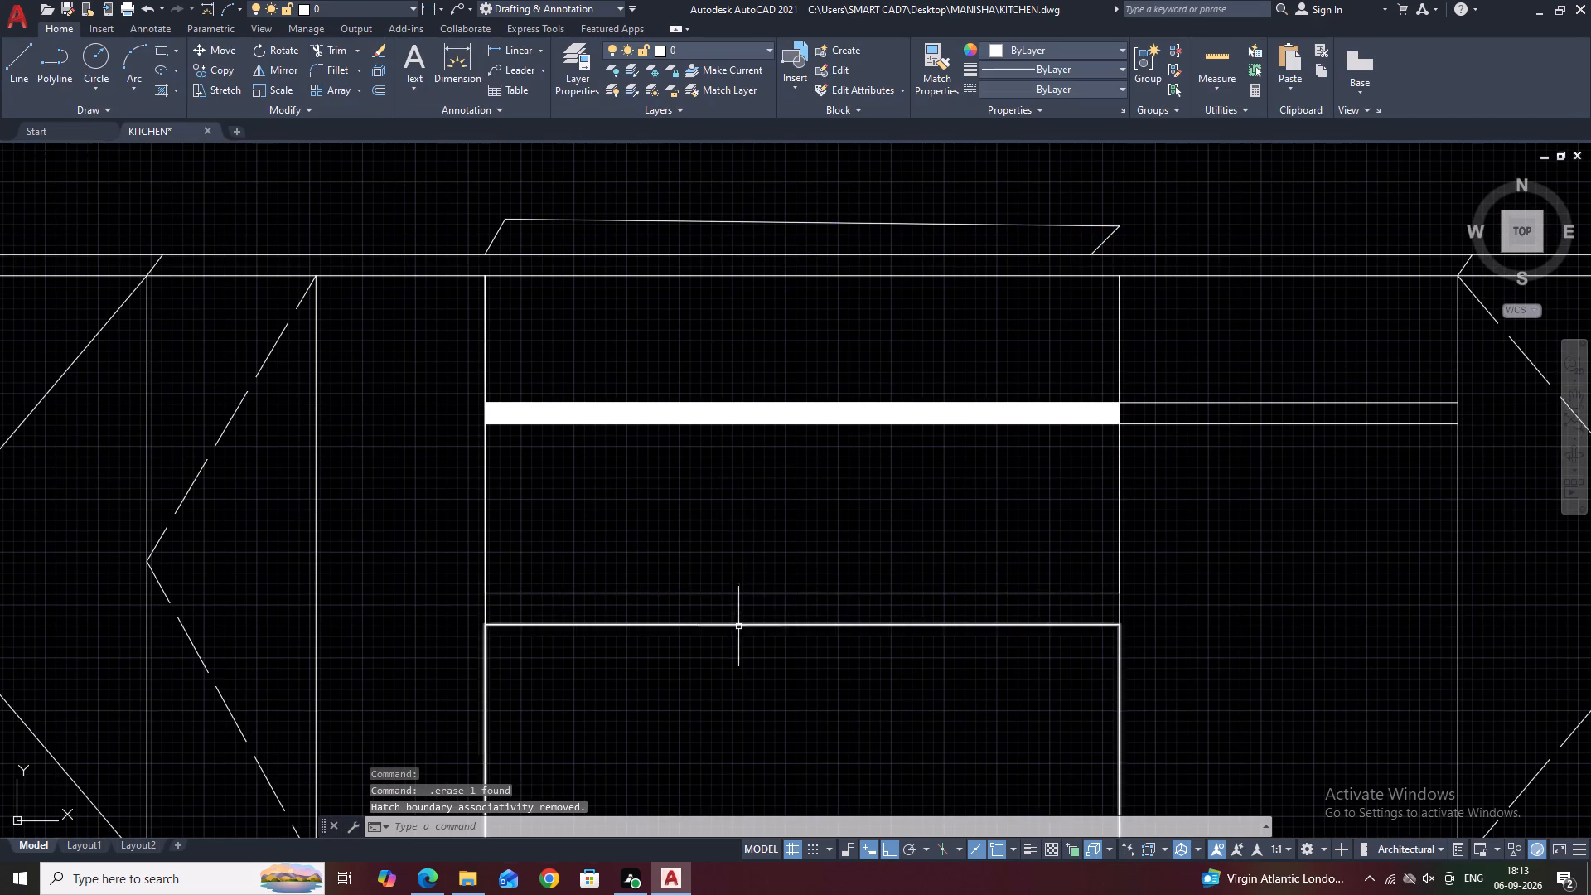
Fill only the slanted shape above the counter with a Solid hatch.
middle_drag(718, 427, 737, 493)
text(H)
key(space)
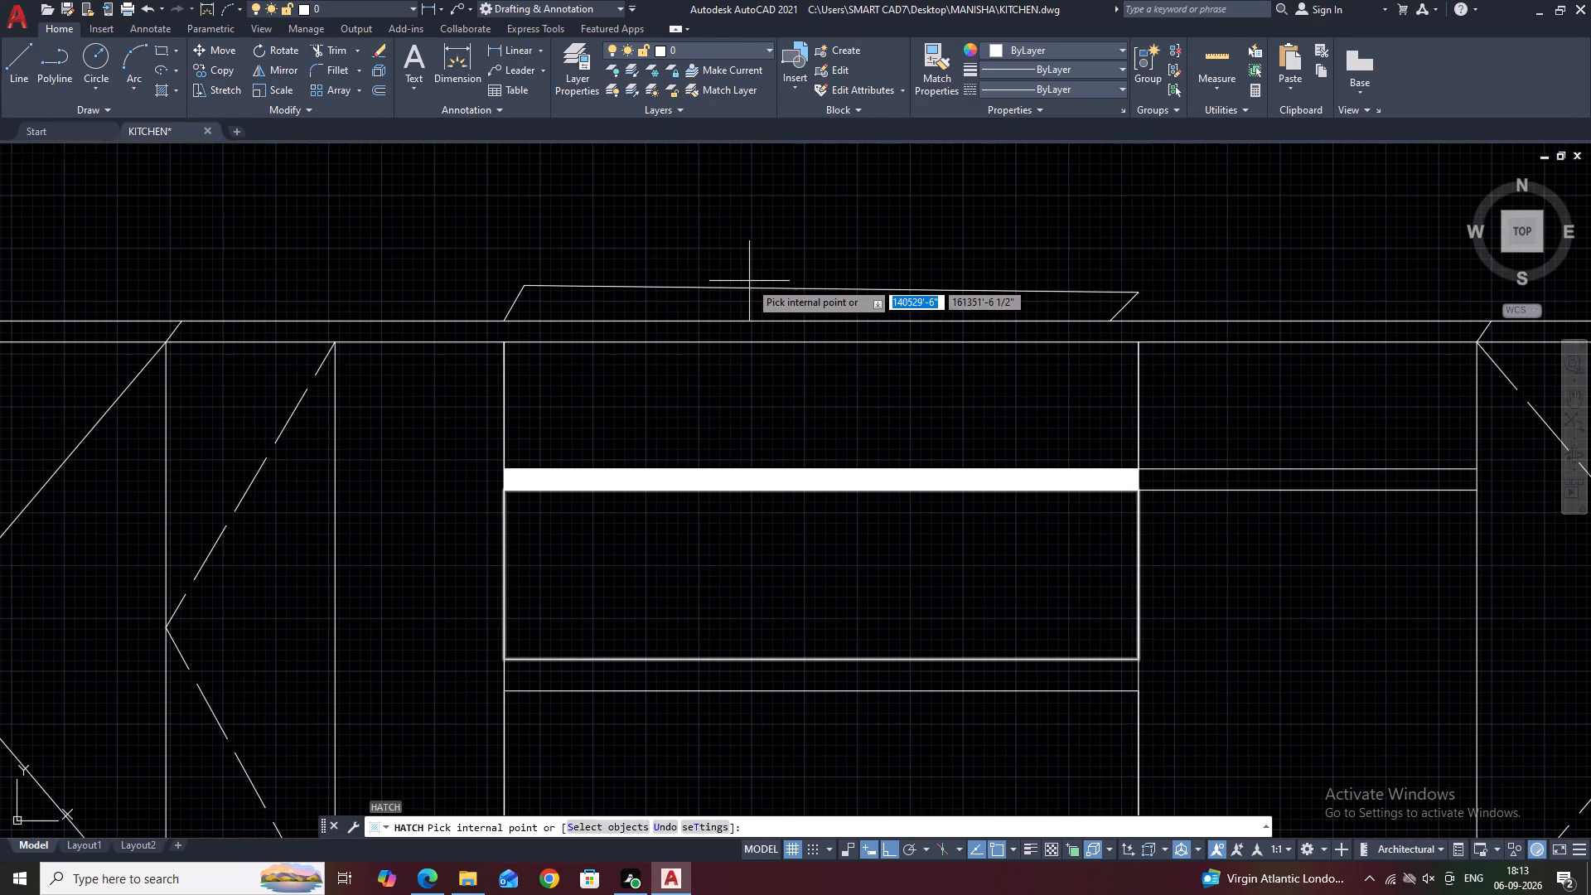
click(741, 302)
key(Escape)
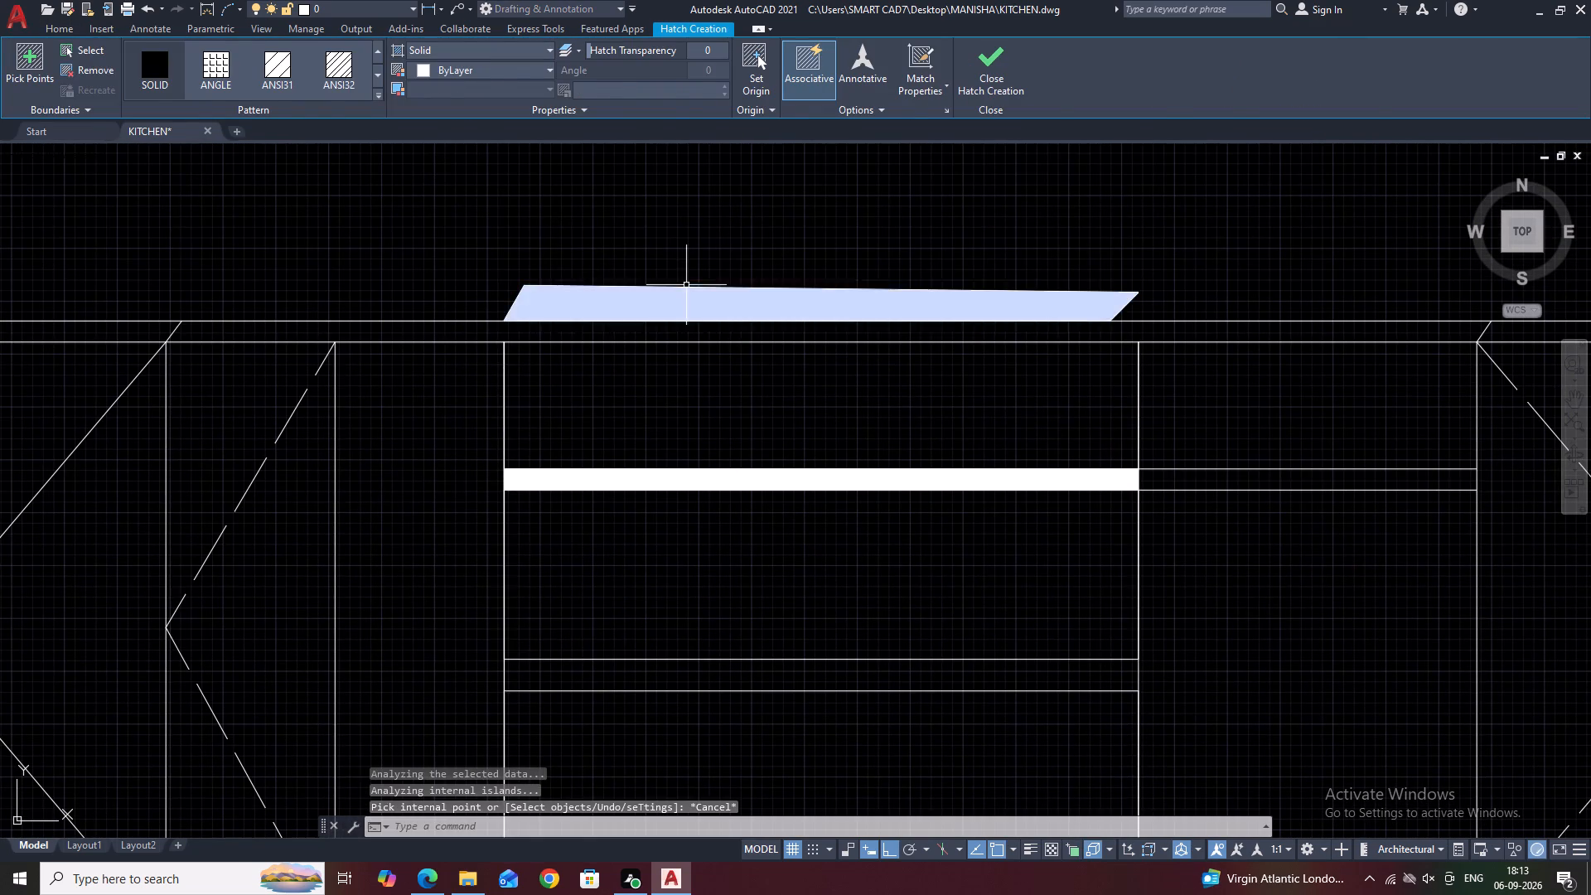
Change the hatch on the slanted shape above the counter to the Pattern type, ANSI32.
click(648, 299)
click(513, 46)
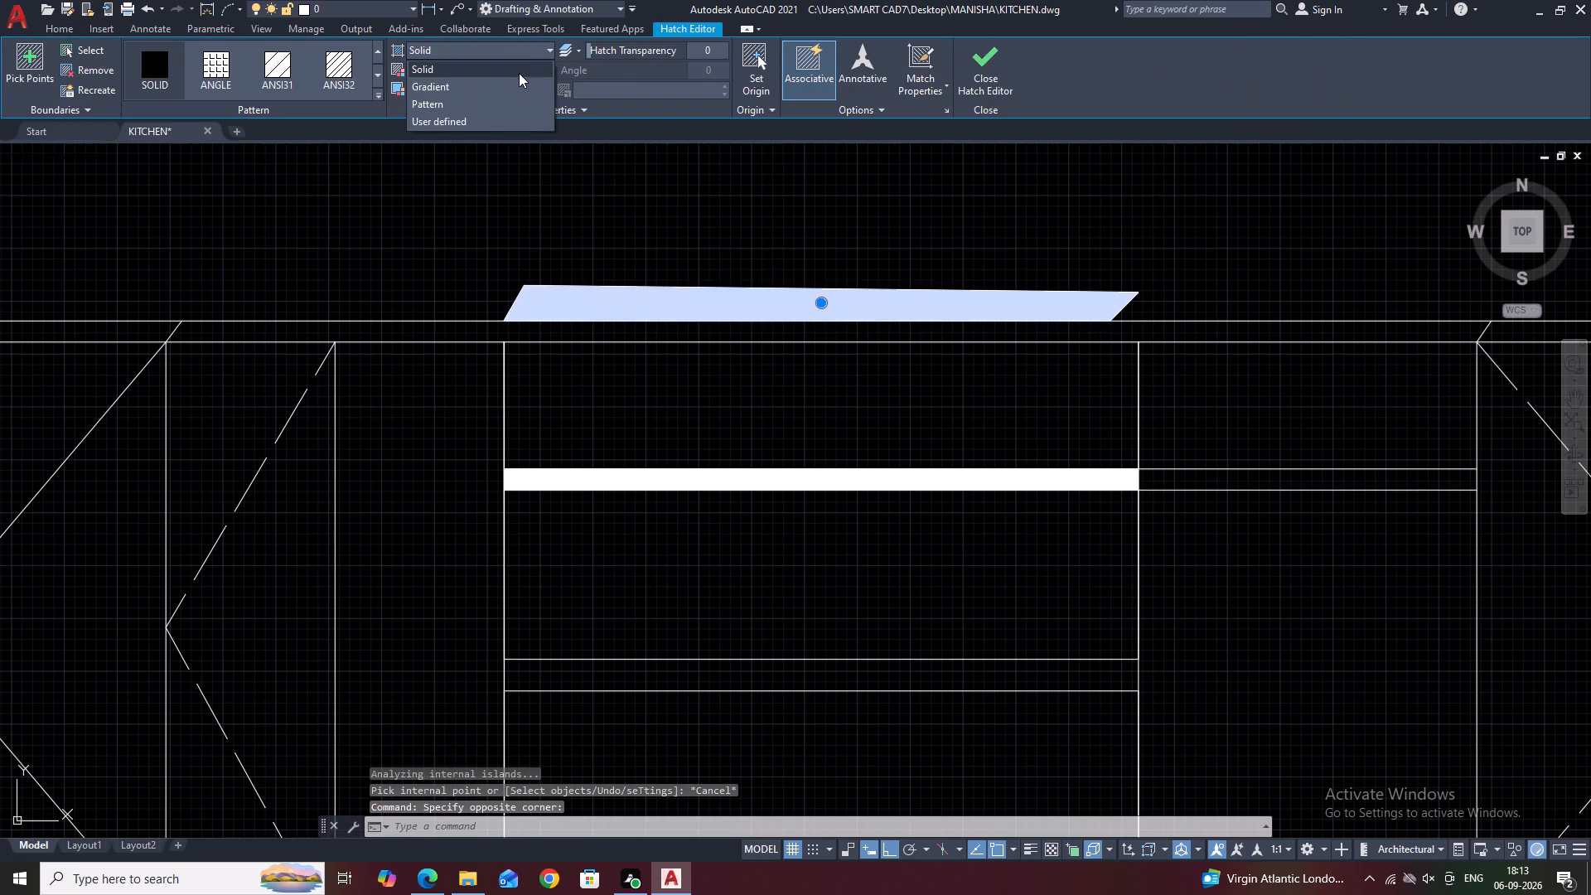
click(502, 109)
key(Escape)
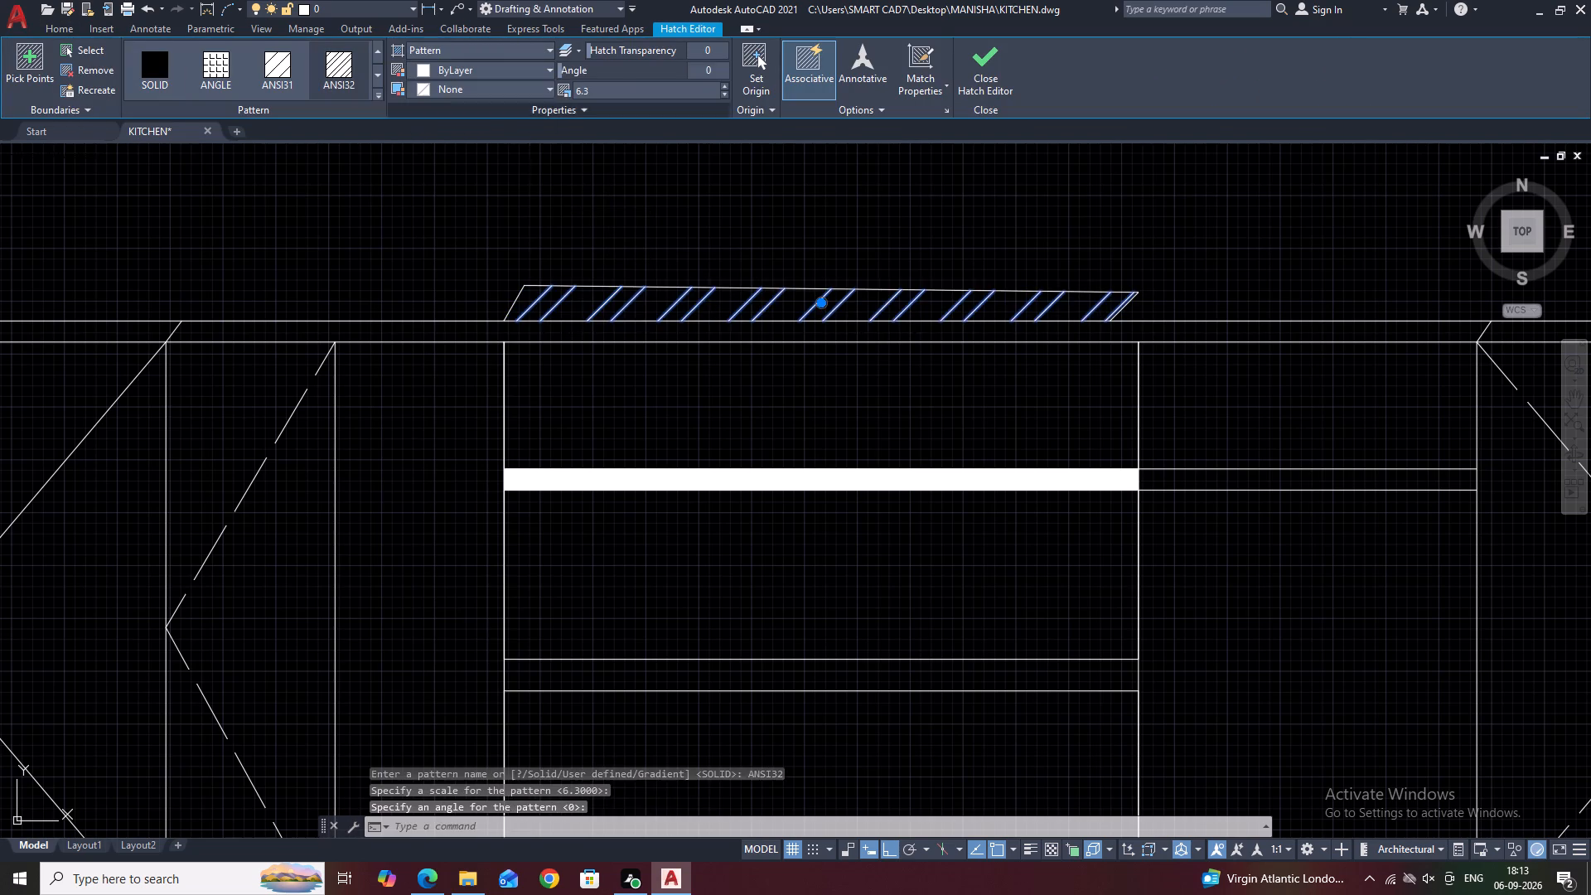
scroll(551, 230, down, 2)
middle_drag(793, 408, 825, 375)
key(Escape)
Fill the drawer unit's lower strip in the cabinet elevation with a Solid hatch.
middle_drag(656, 490, 788, 477)
scroll(718, 507, down, 1)
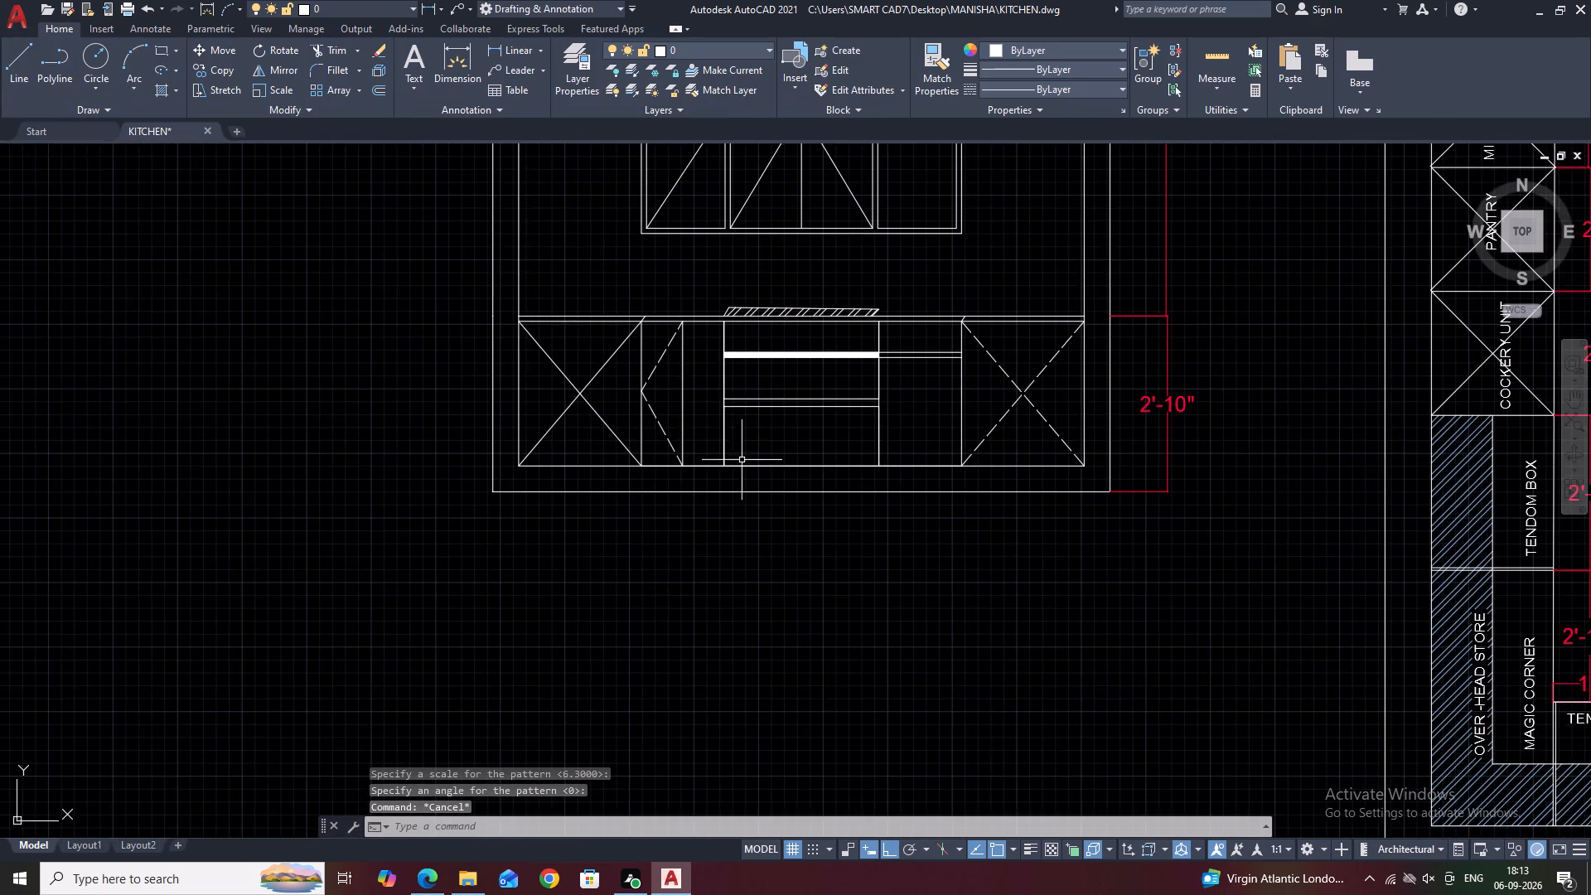
middle_drag(761, 462, 840, 459)
key(h)
key(space)
scroll(838, 393, up, 2)
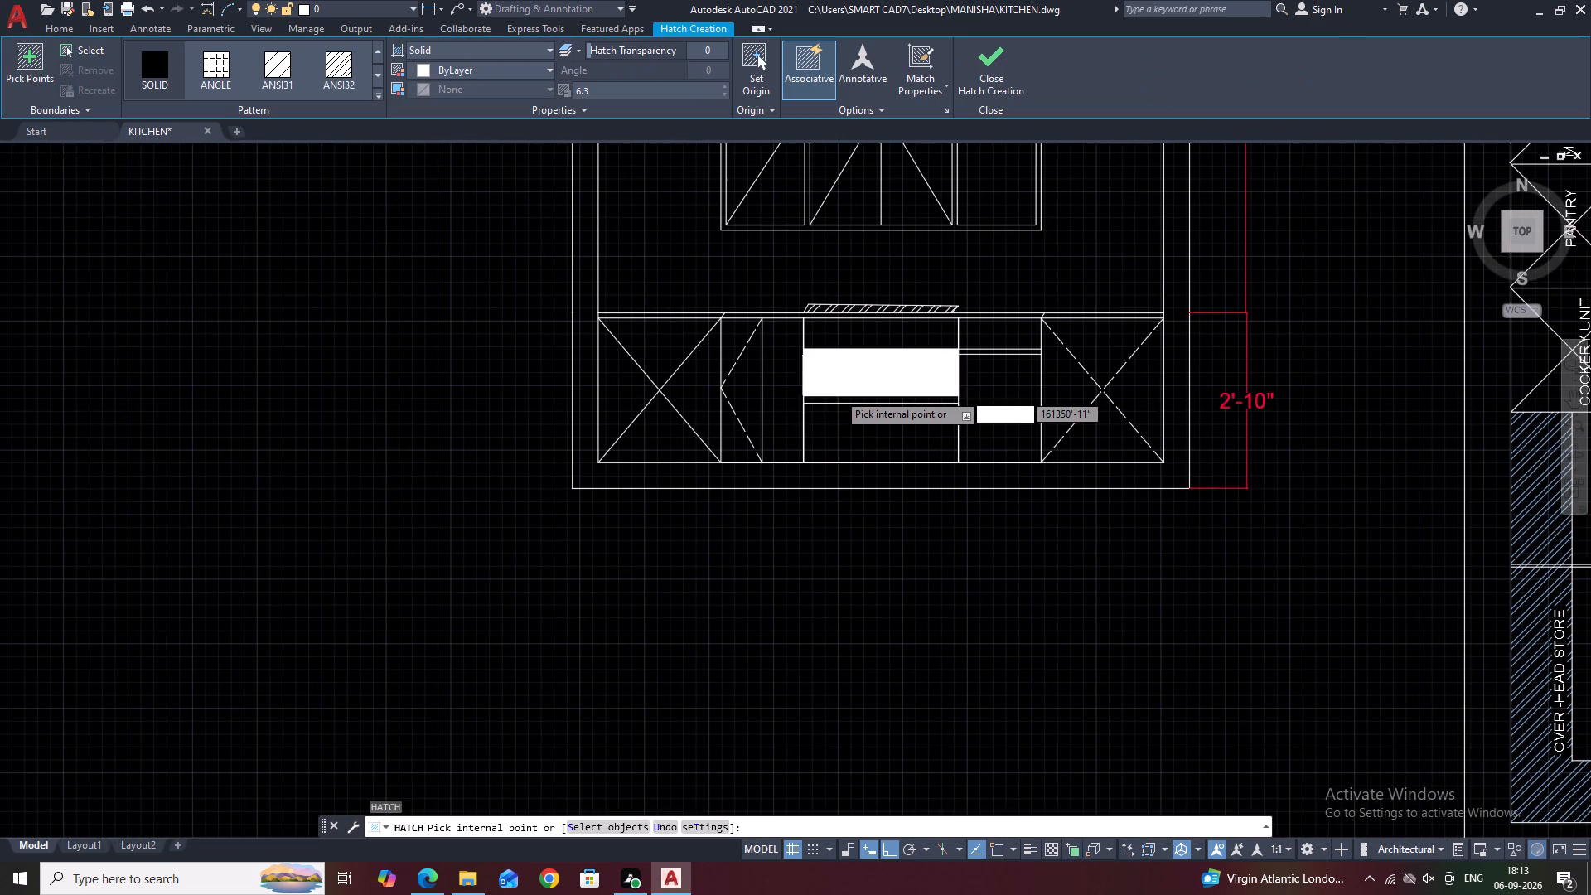
click(833, 406)
key(Escape)
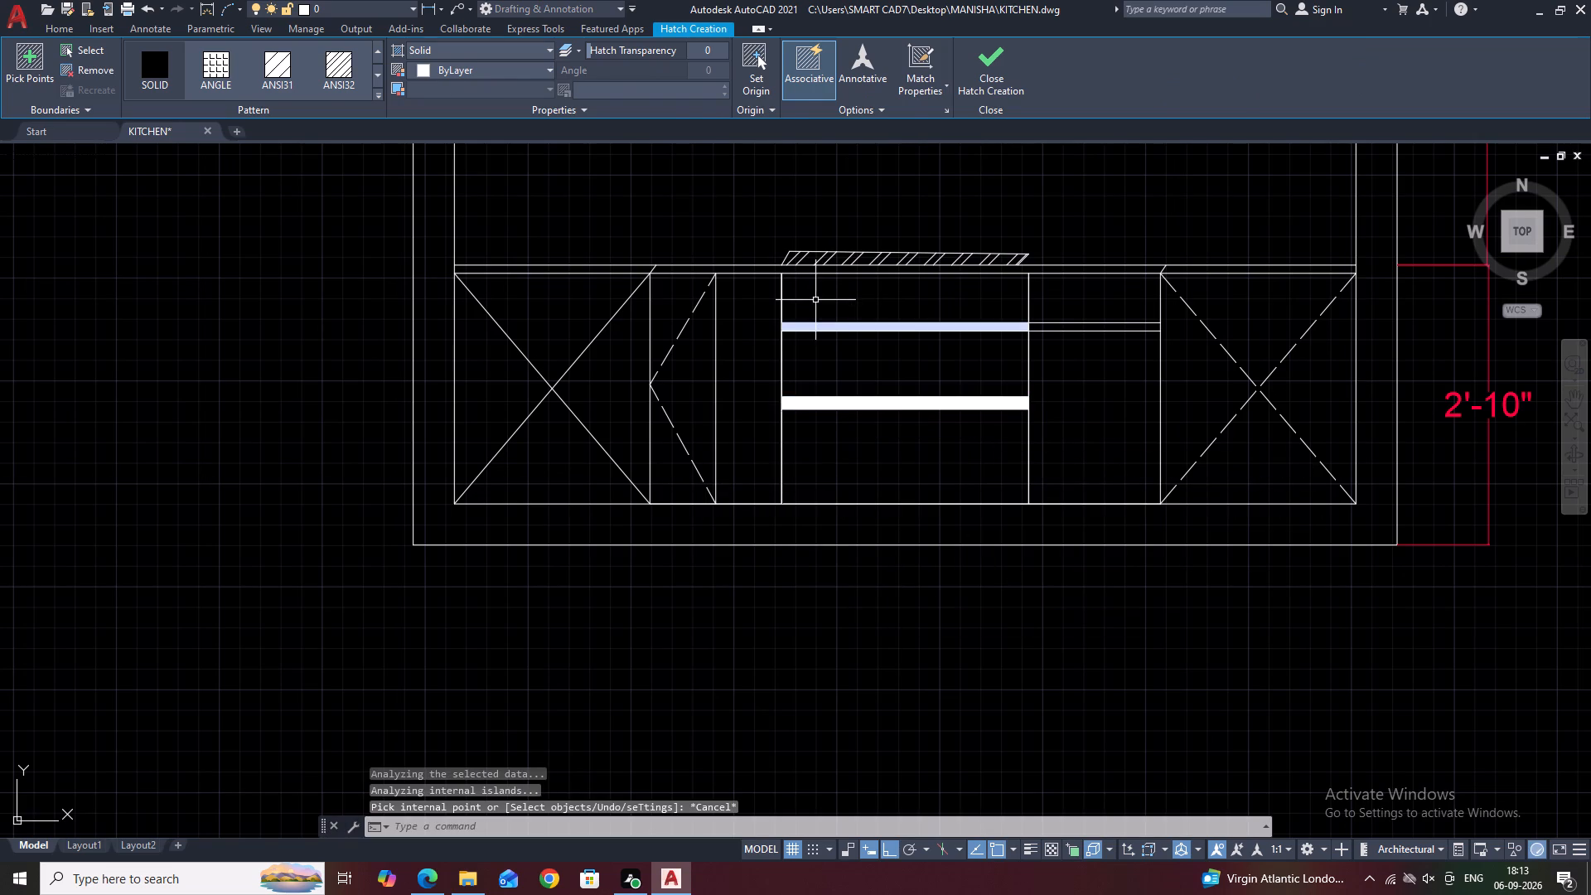
Fill the narrow strip of the cabinet beside the drawer unit, level with its upper strip, with a Solid hatch.
middle_drag(1043, 401, 777, 492)
scroll(856, 462, up, 2)
text(H)
key(space)
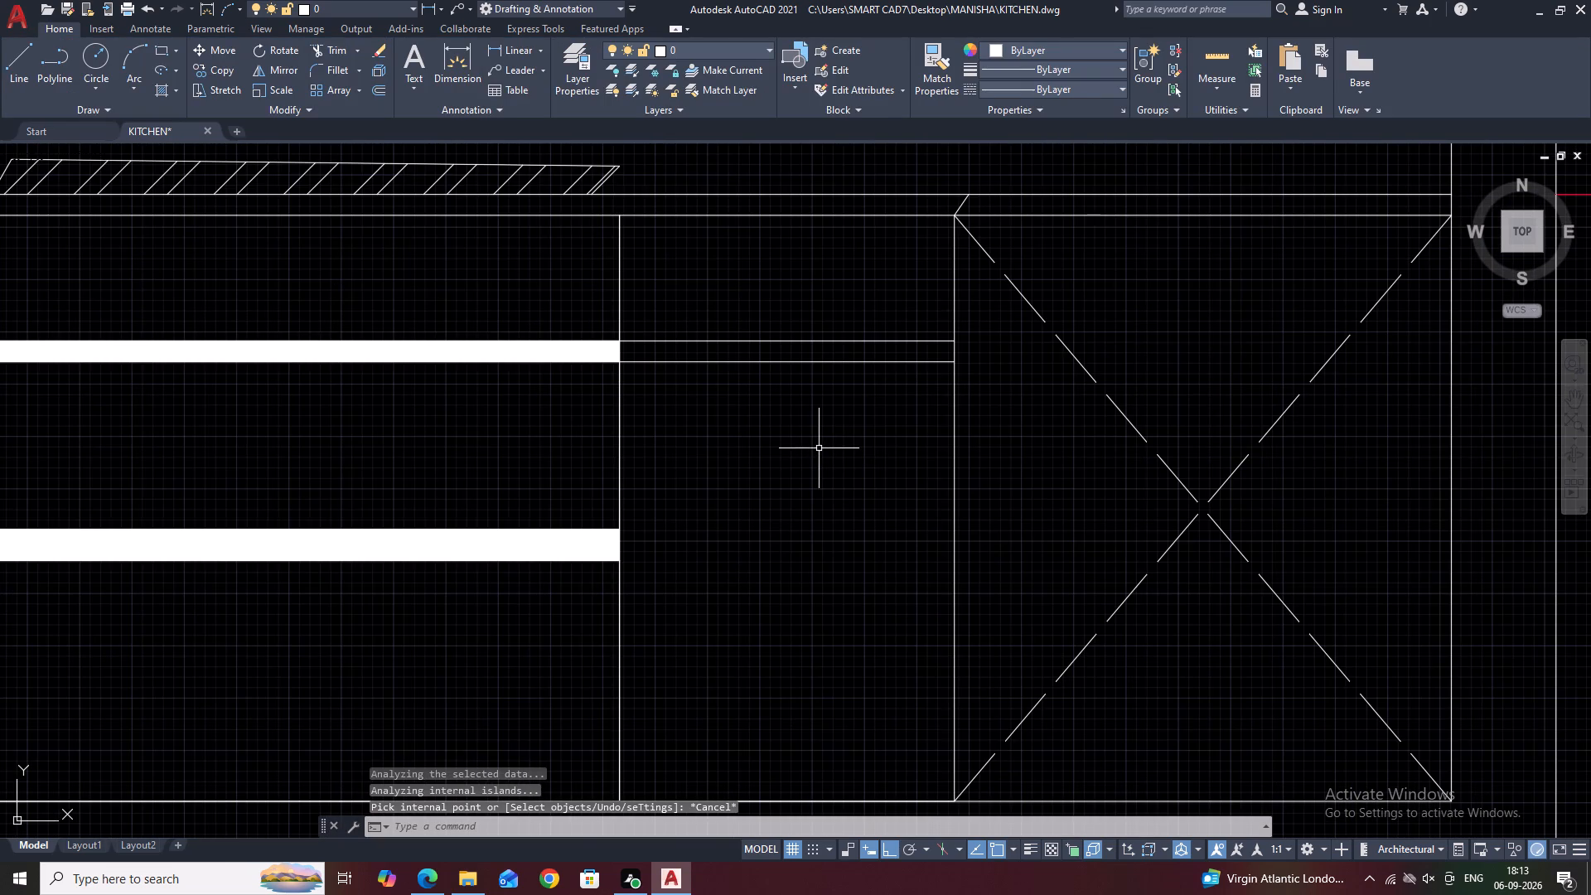
scroll(790, 355, up, 2)
click(784, 346)
key(Escape)
Assign the sink and faucet in the middle wall elevation to the FURNUTRE layer.
scroll(810, 456, down, 5)
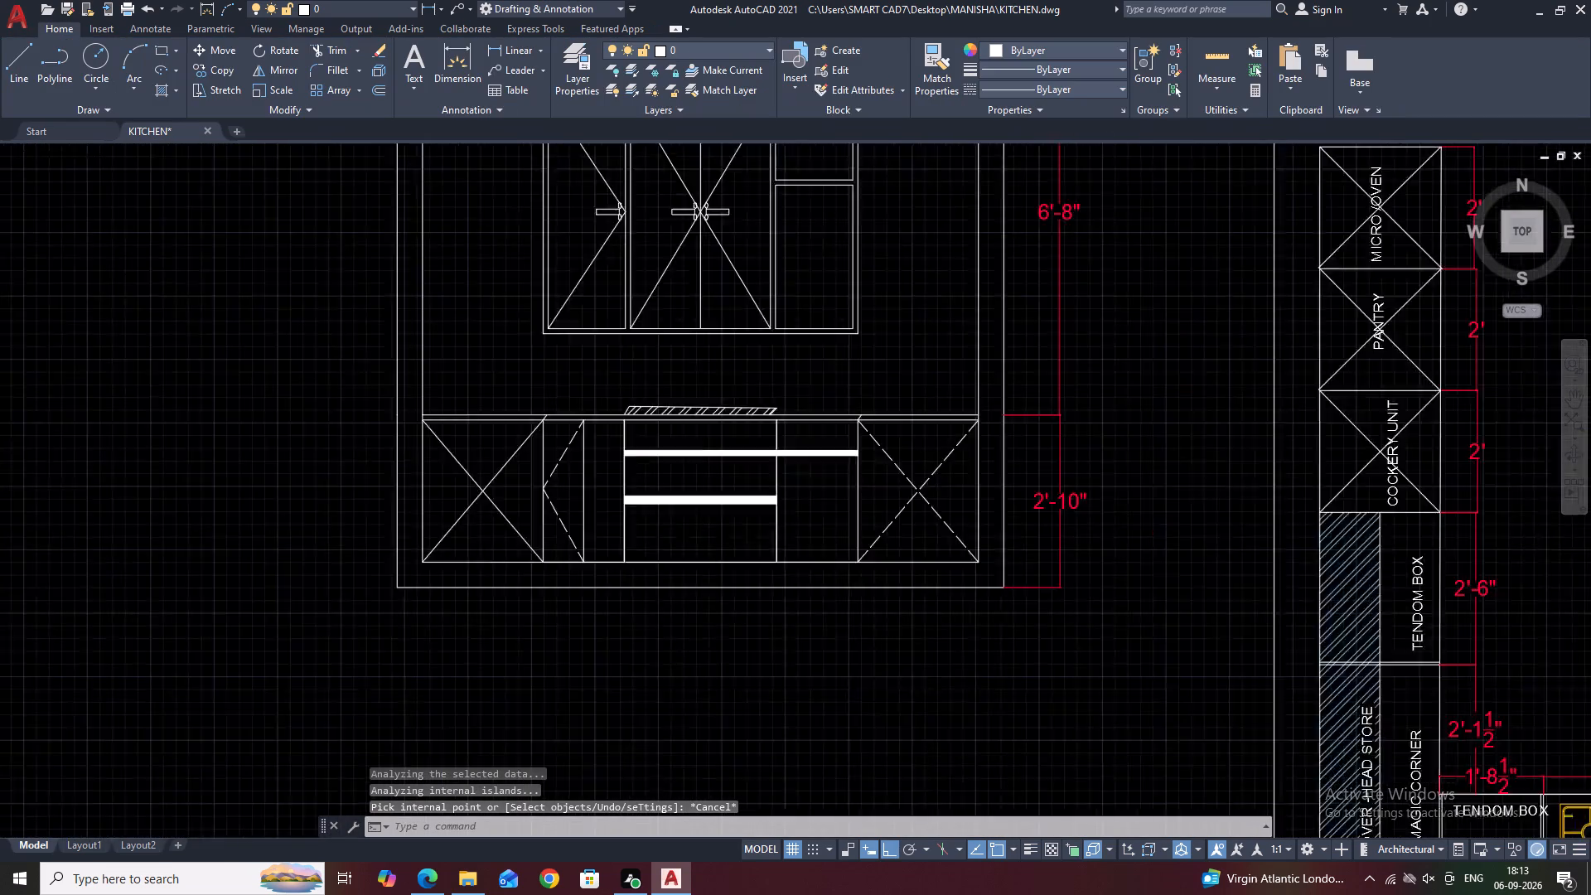
scroll(842, 467, down, 1)
middle_drag(936, 470, 825, 476)
scroll(867, 474, down, 2)
middle_drag(1010, 446, 963, 530)
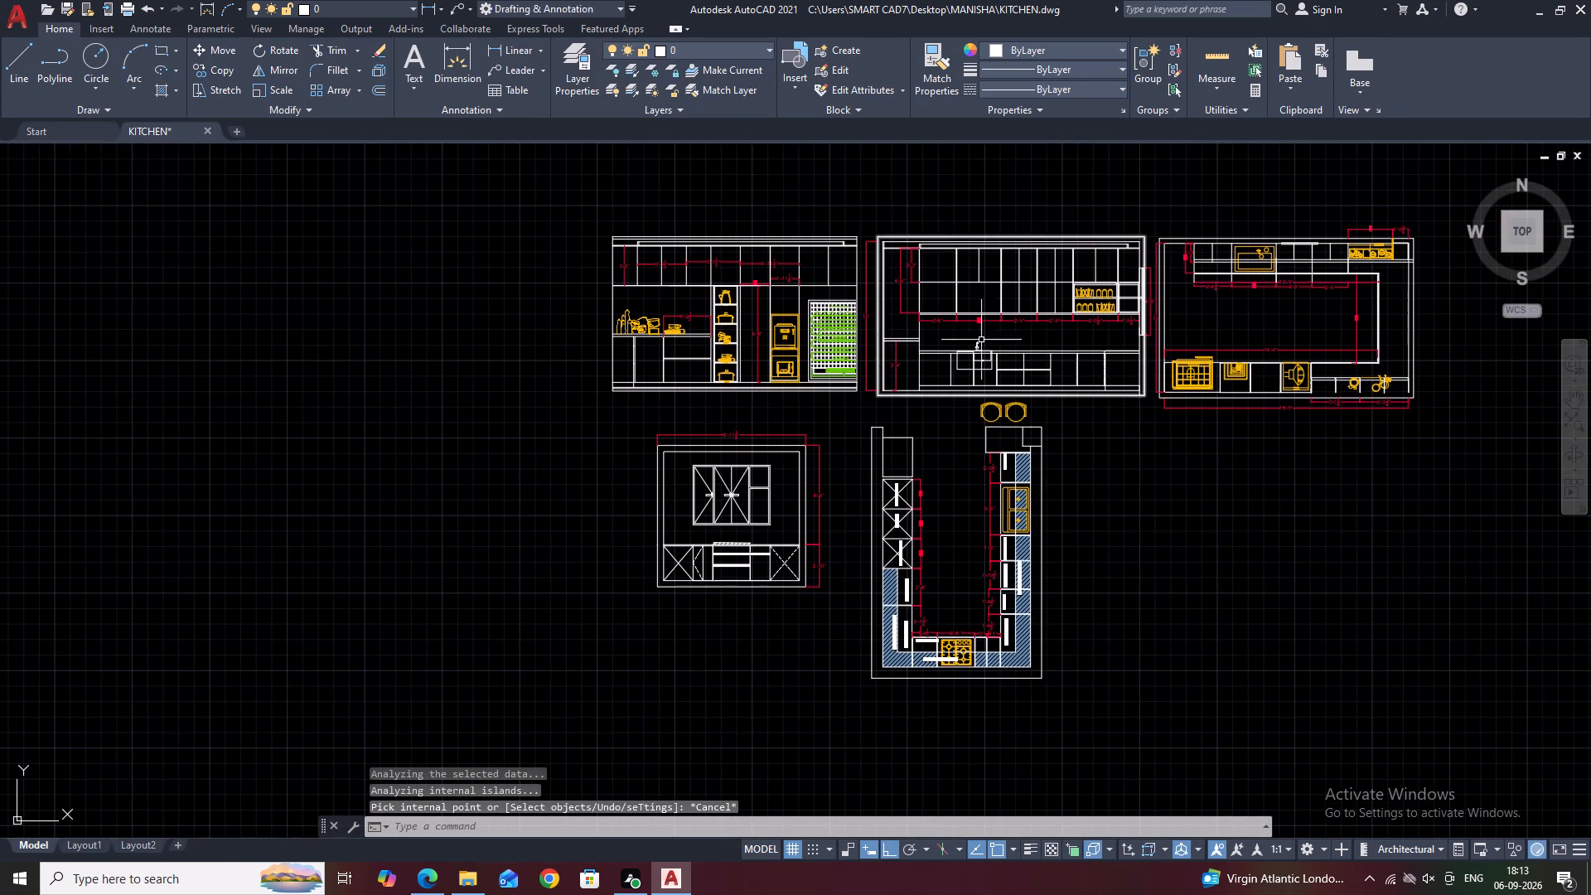
scroll(954, 267, up, 2)
middle_drag(1071, 298, 915, 294)
scroll(895, 506, up, 1)
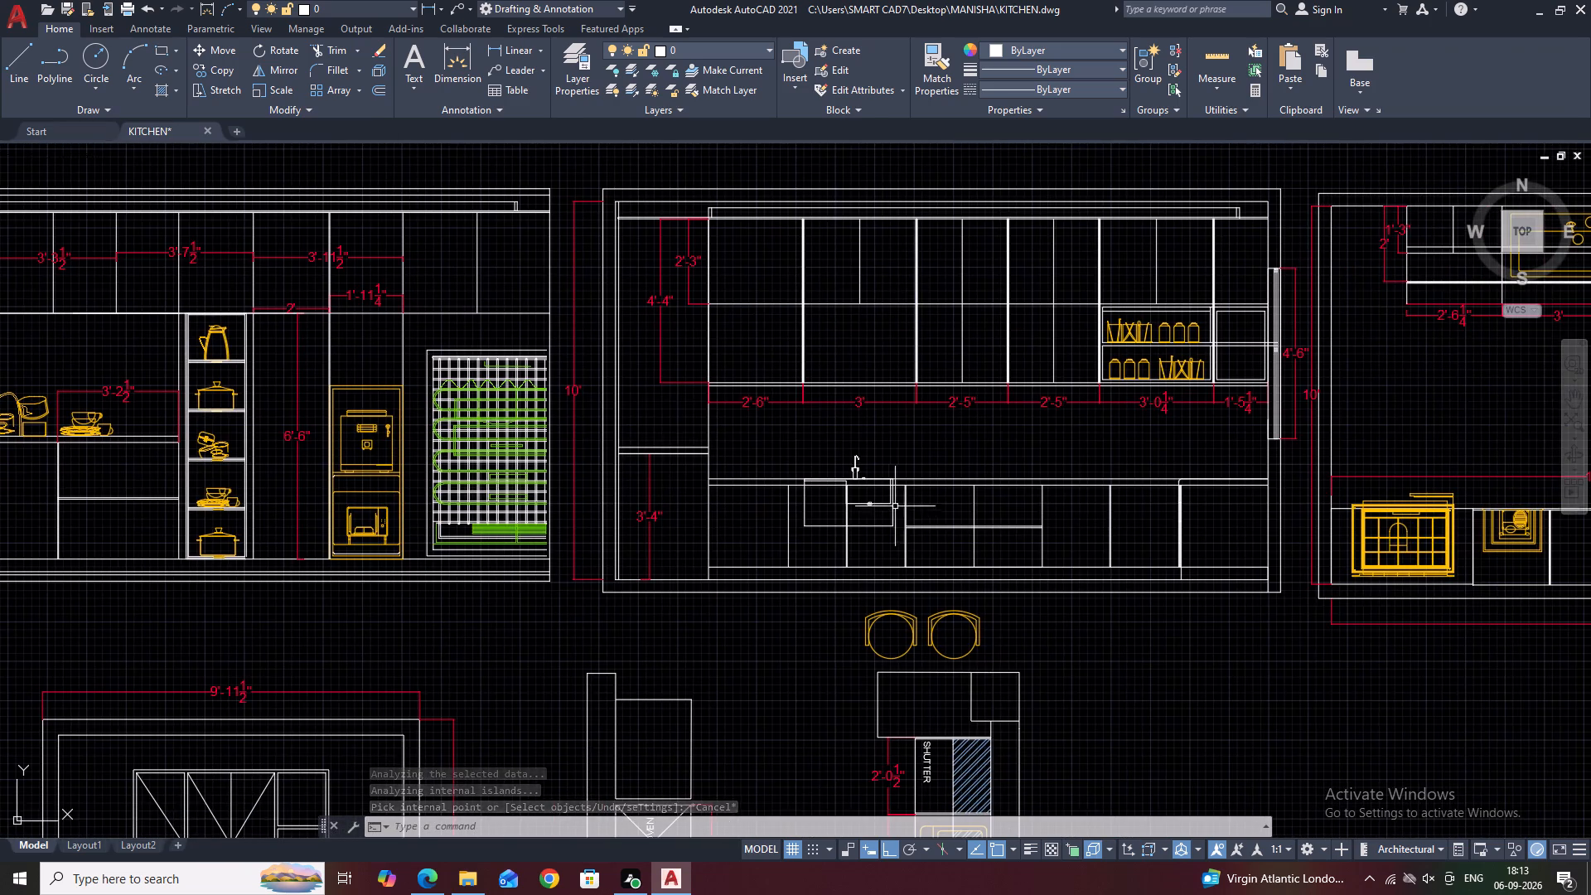
scroll(895, 506, up, 2)
middle_drag(839, 470, 923, 488)
drag(593, 271, 617, 296)
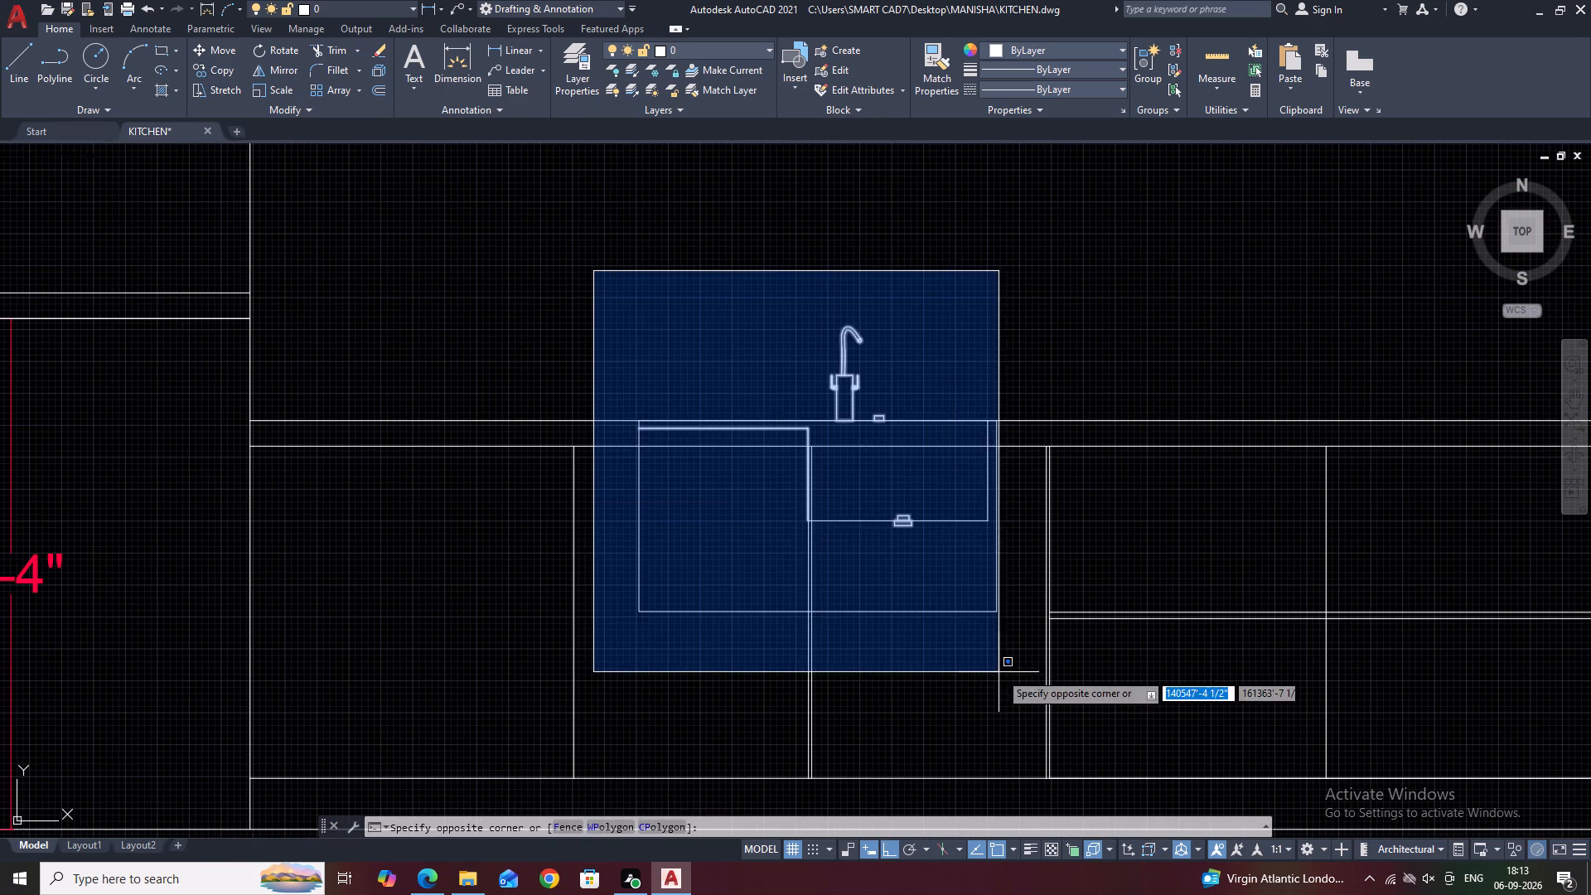
click(1038, 677)
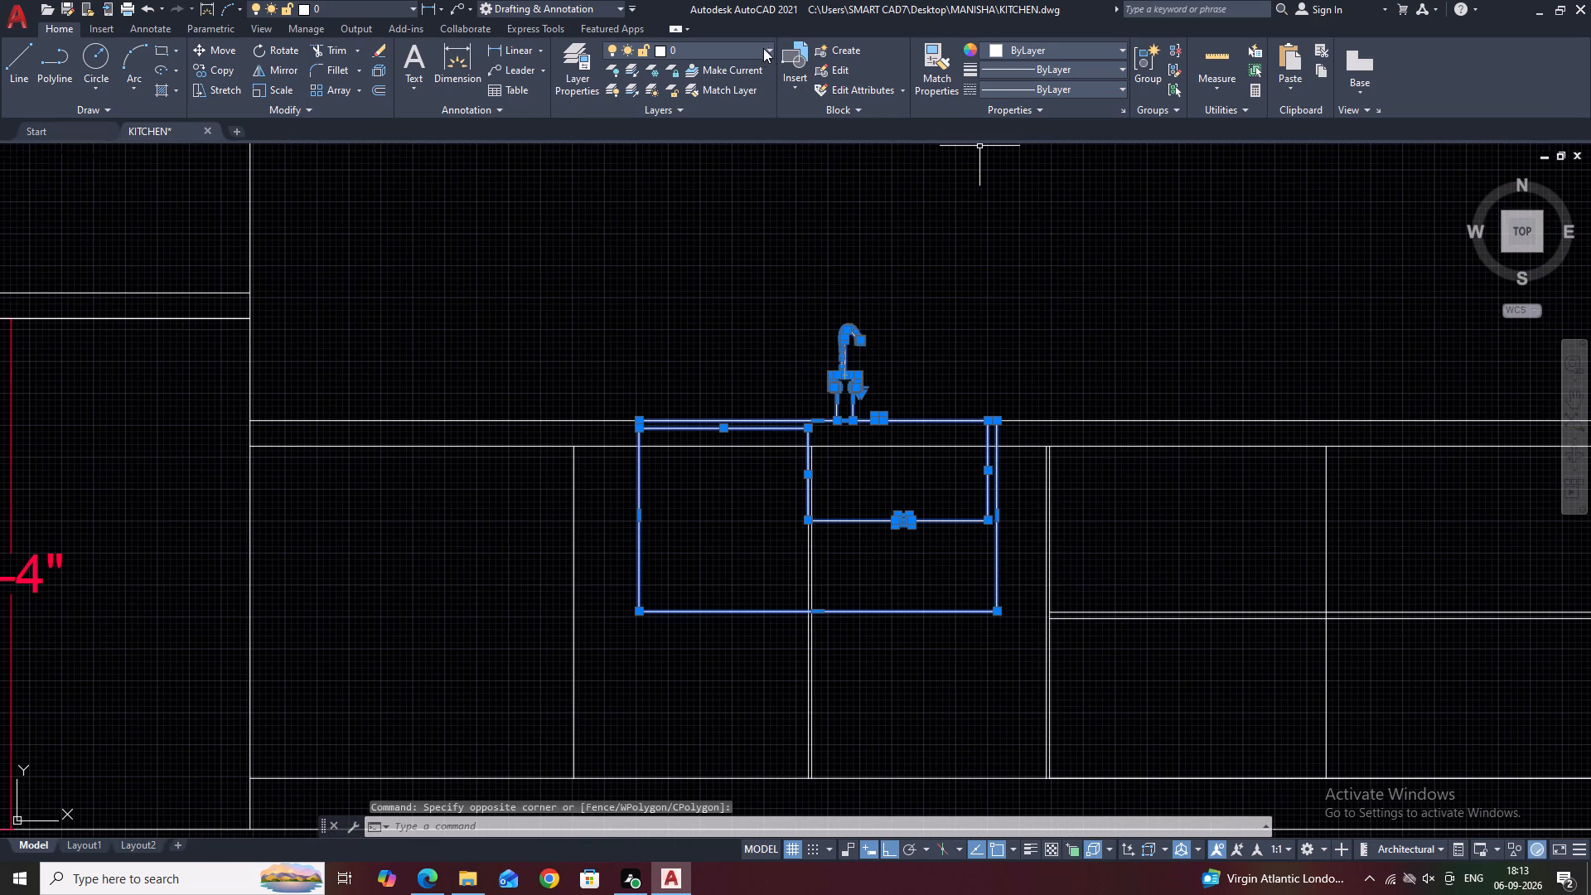
click(763, 47)
click(728, 138)
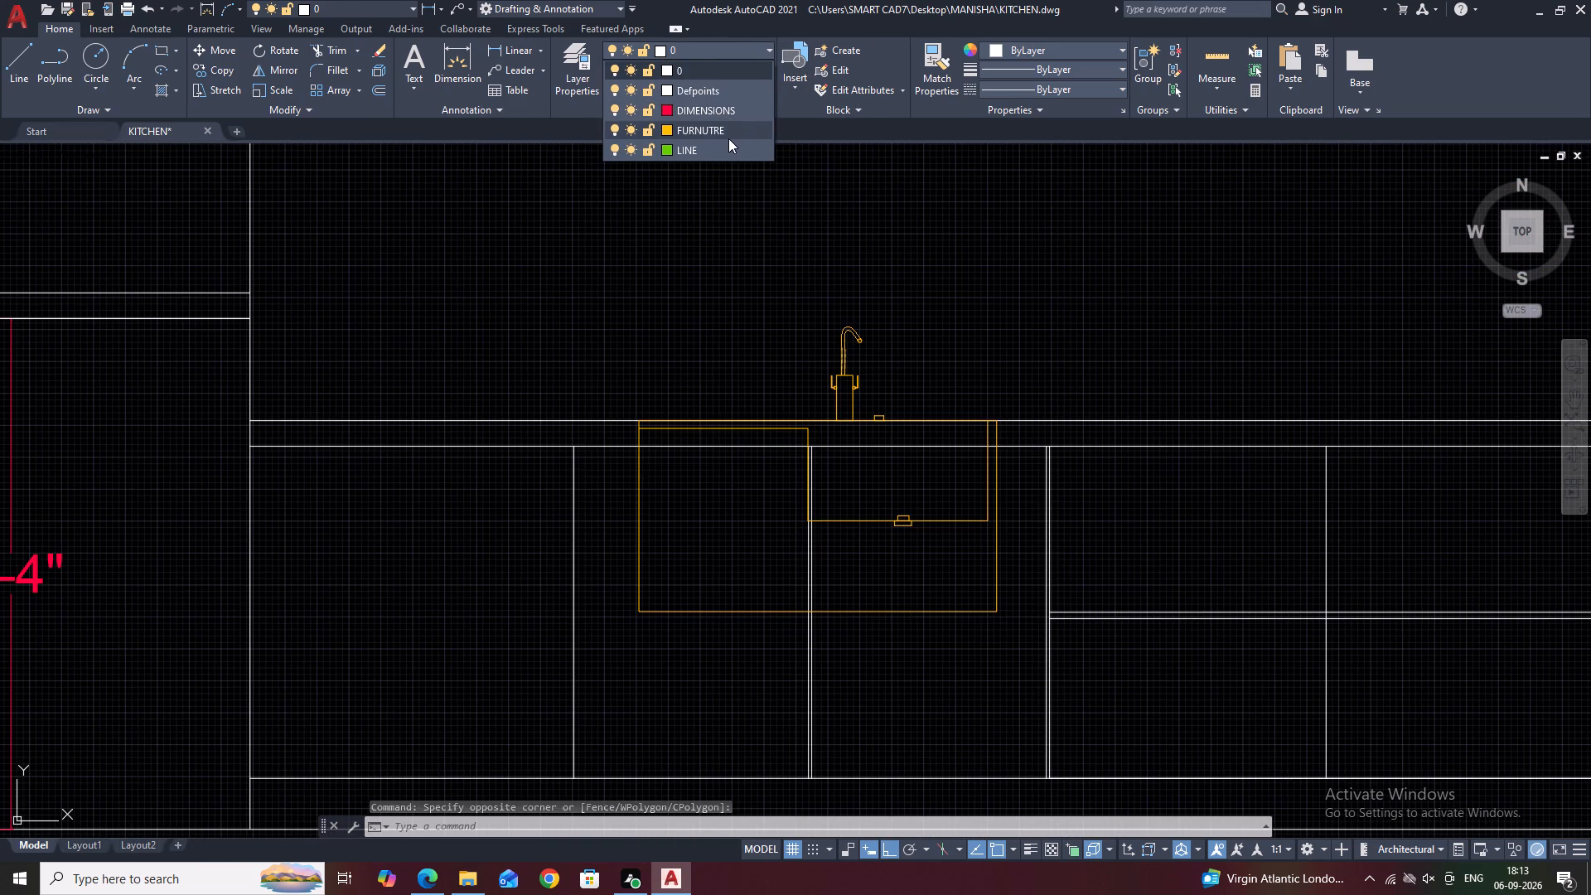
scroll(833, 358, down, 1)
key(Escape)
Look over the wall elevations and the kitchen plan to check which objects still need layer or linetype changes.
scroll(836, 389, down, 2)
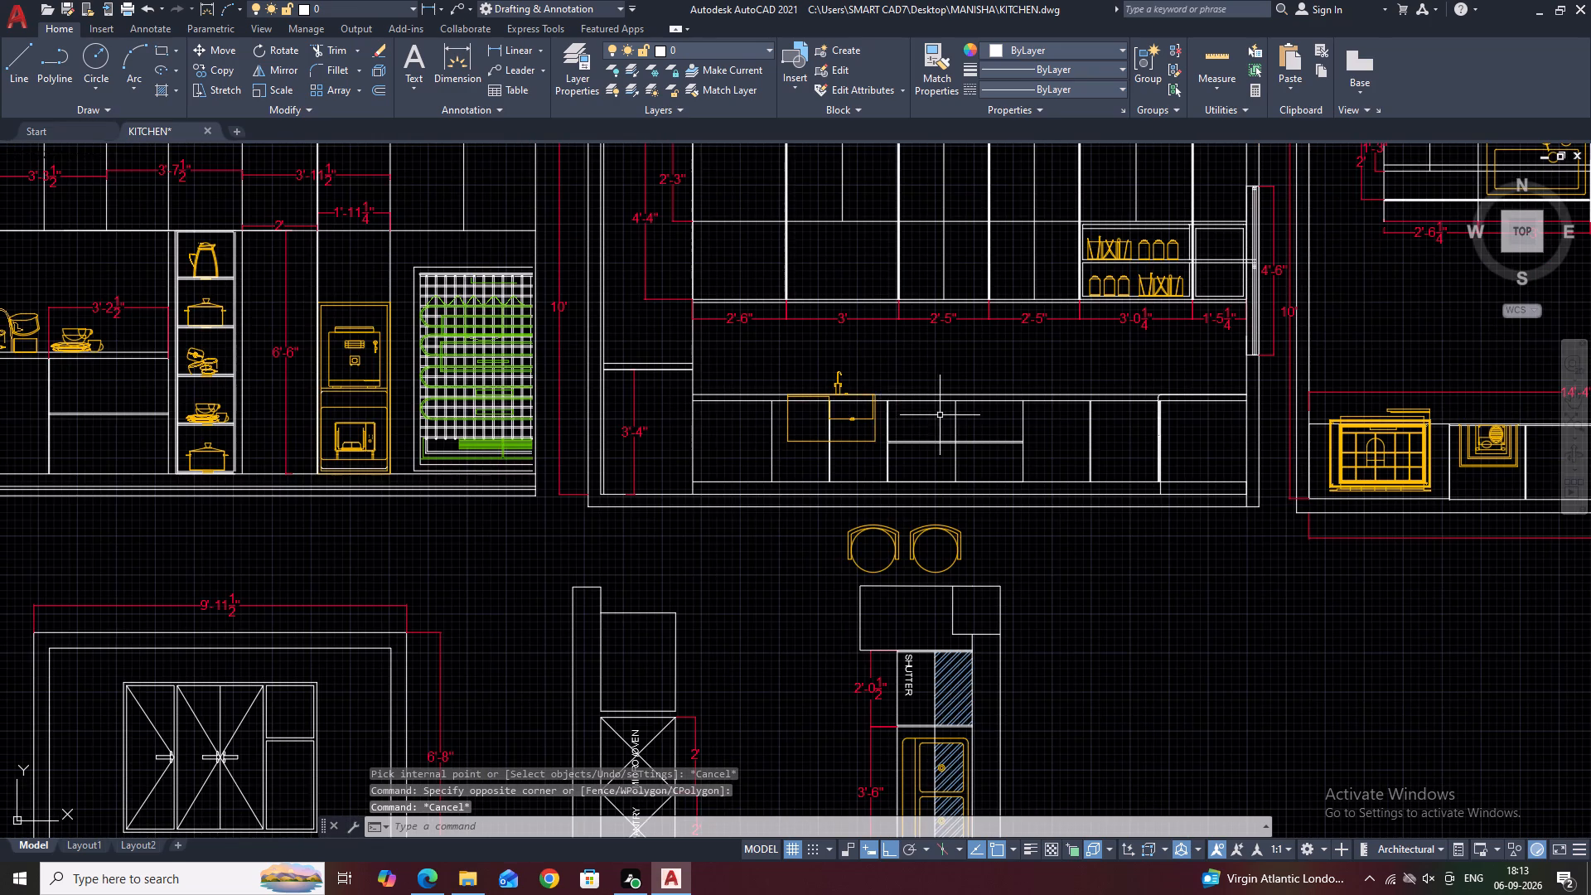
middle_drag(1037, 398, 832, 396)
scroll(931, 435, down, 1)
middle_drag(1087, 414, 1022, 401)
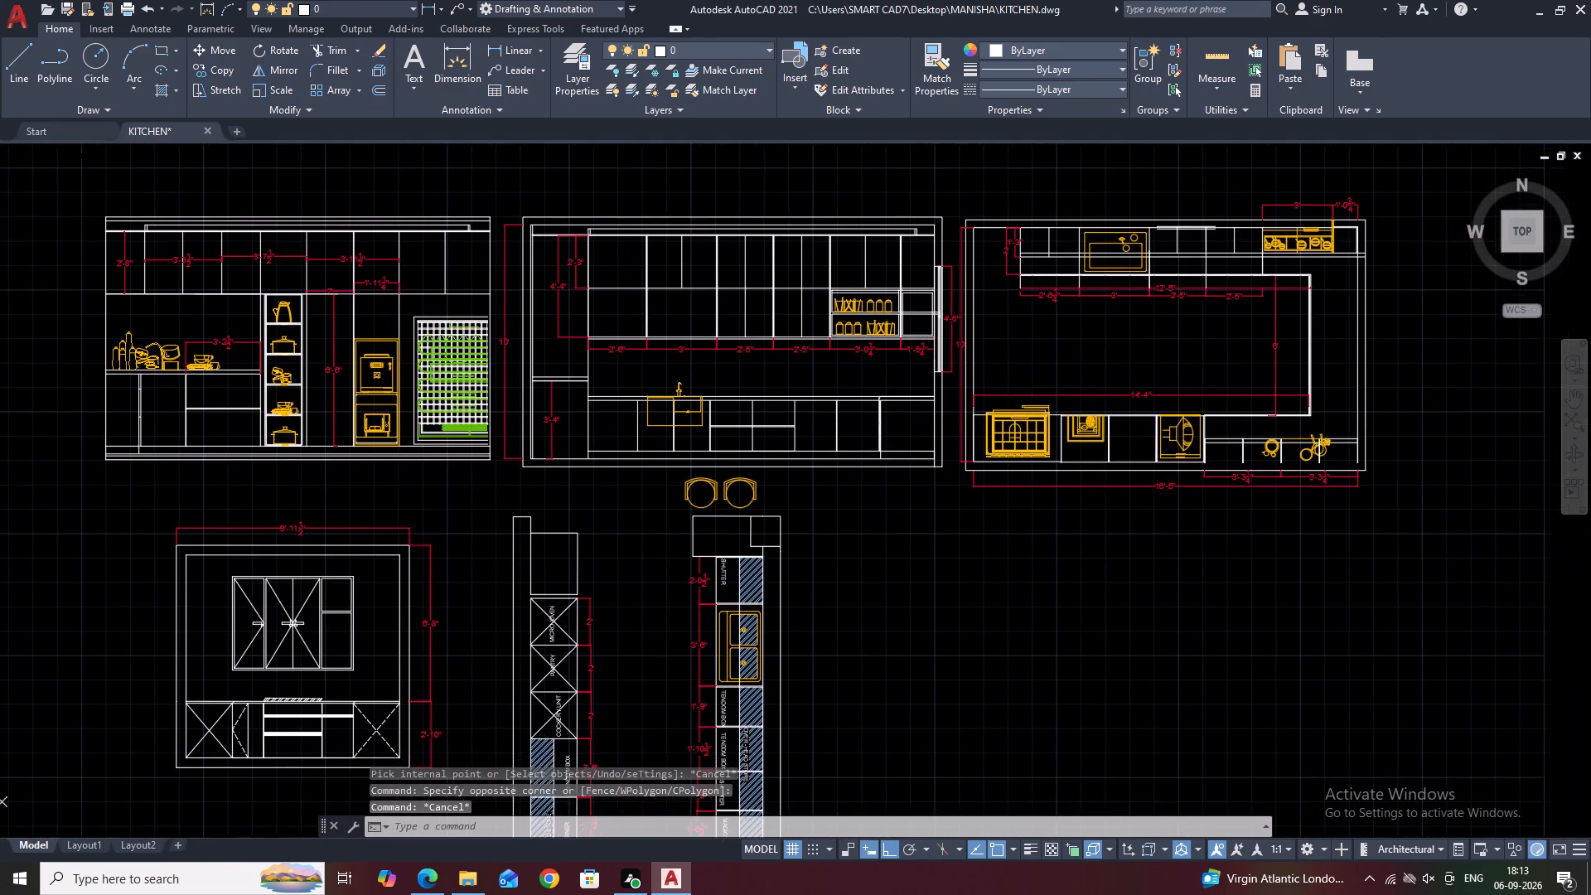
scroll(1015, 408, down, 2)
middle_drag(1187, 374, 1151, 336)
scroll(1082, 365, up, 2)
middle_drag(1013, 484, 1105, 419)
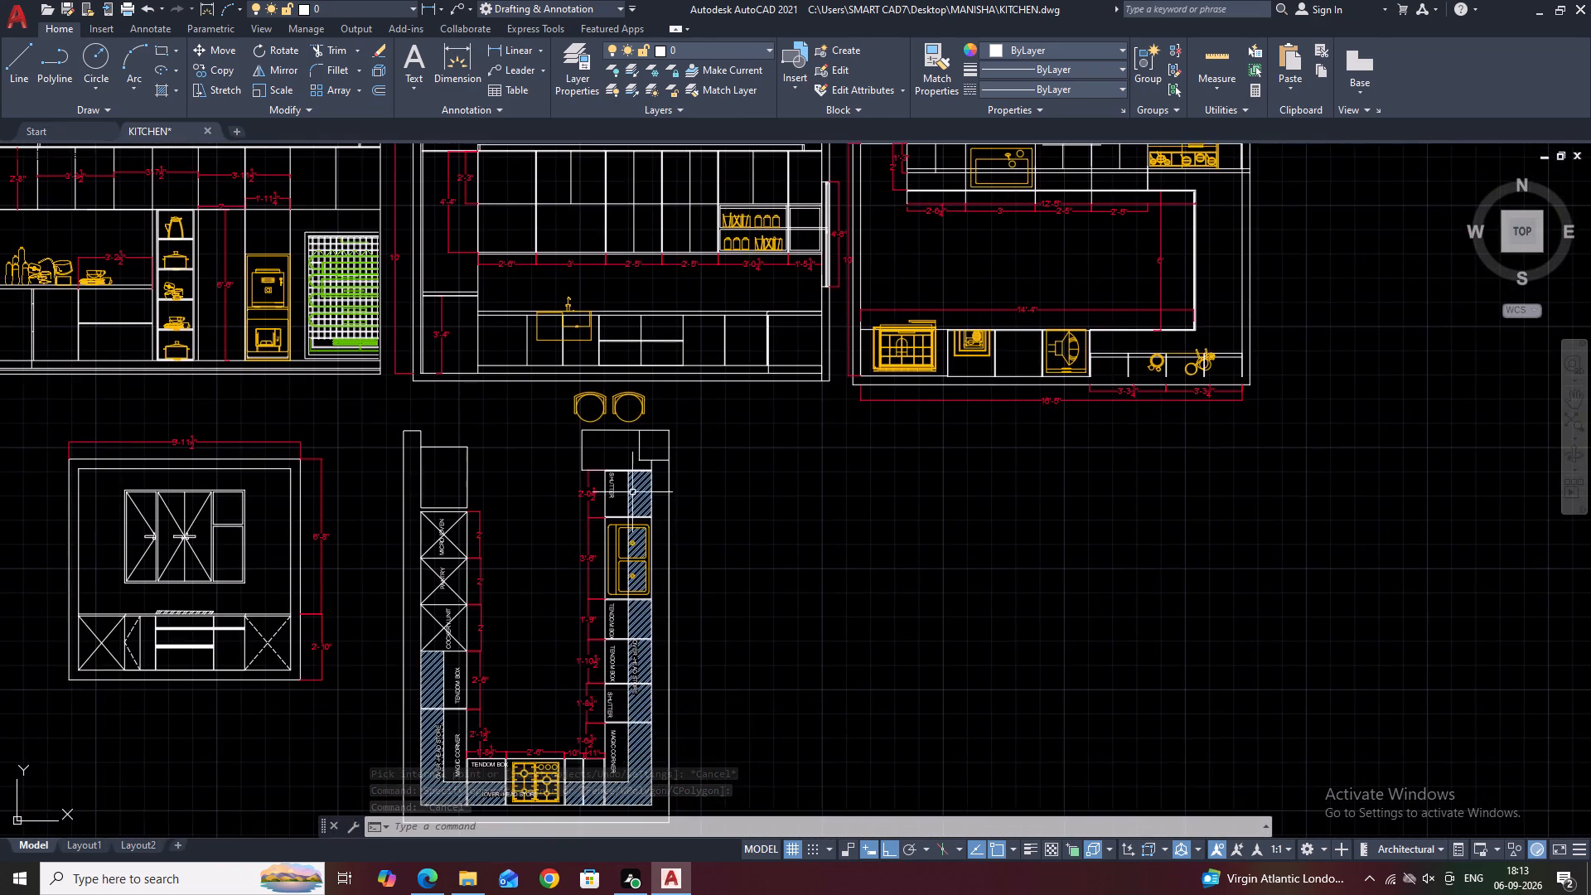
middle_drag(630, 493, 728, 425)
scroll(611, 433, up, 2)
middle_drag(704, 453, 827, 370)
scroll(834, 361, up, 2)
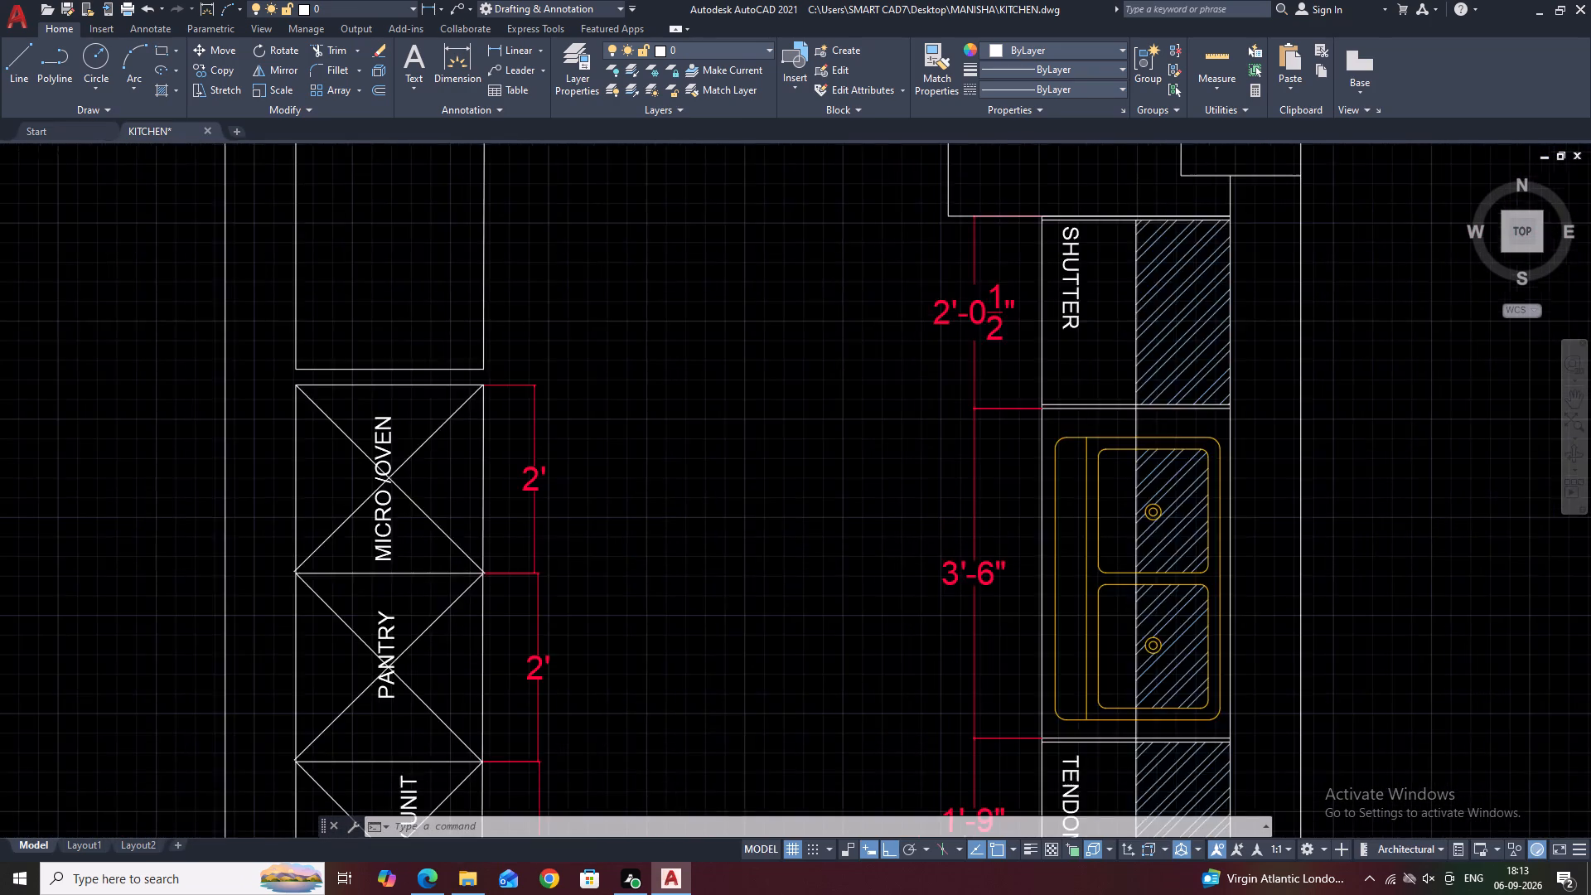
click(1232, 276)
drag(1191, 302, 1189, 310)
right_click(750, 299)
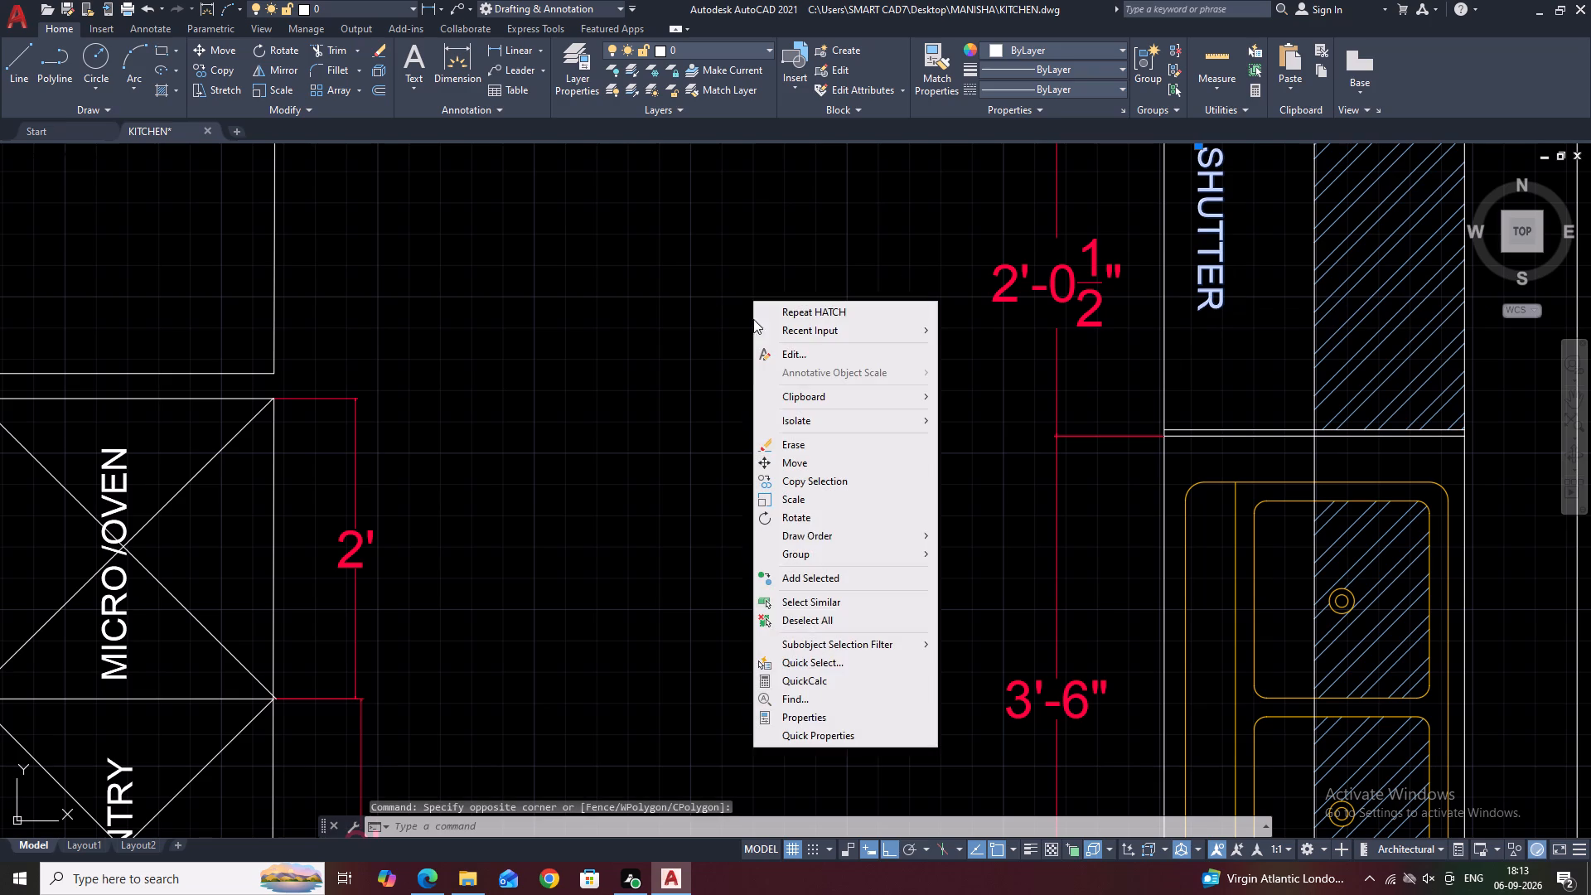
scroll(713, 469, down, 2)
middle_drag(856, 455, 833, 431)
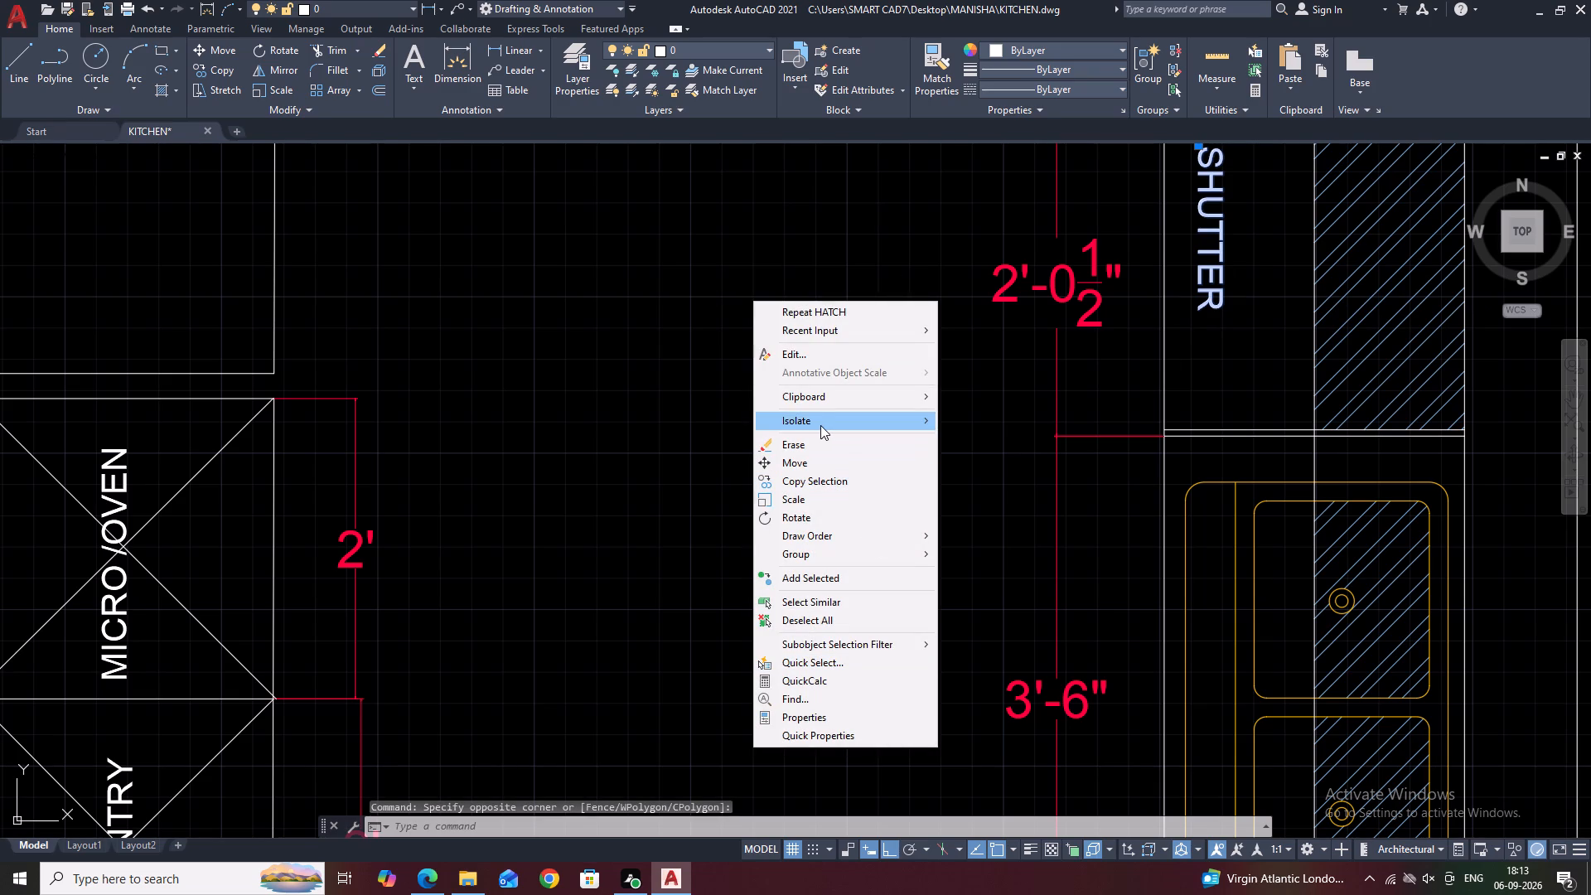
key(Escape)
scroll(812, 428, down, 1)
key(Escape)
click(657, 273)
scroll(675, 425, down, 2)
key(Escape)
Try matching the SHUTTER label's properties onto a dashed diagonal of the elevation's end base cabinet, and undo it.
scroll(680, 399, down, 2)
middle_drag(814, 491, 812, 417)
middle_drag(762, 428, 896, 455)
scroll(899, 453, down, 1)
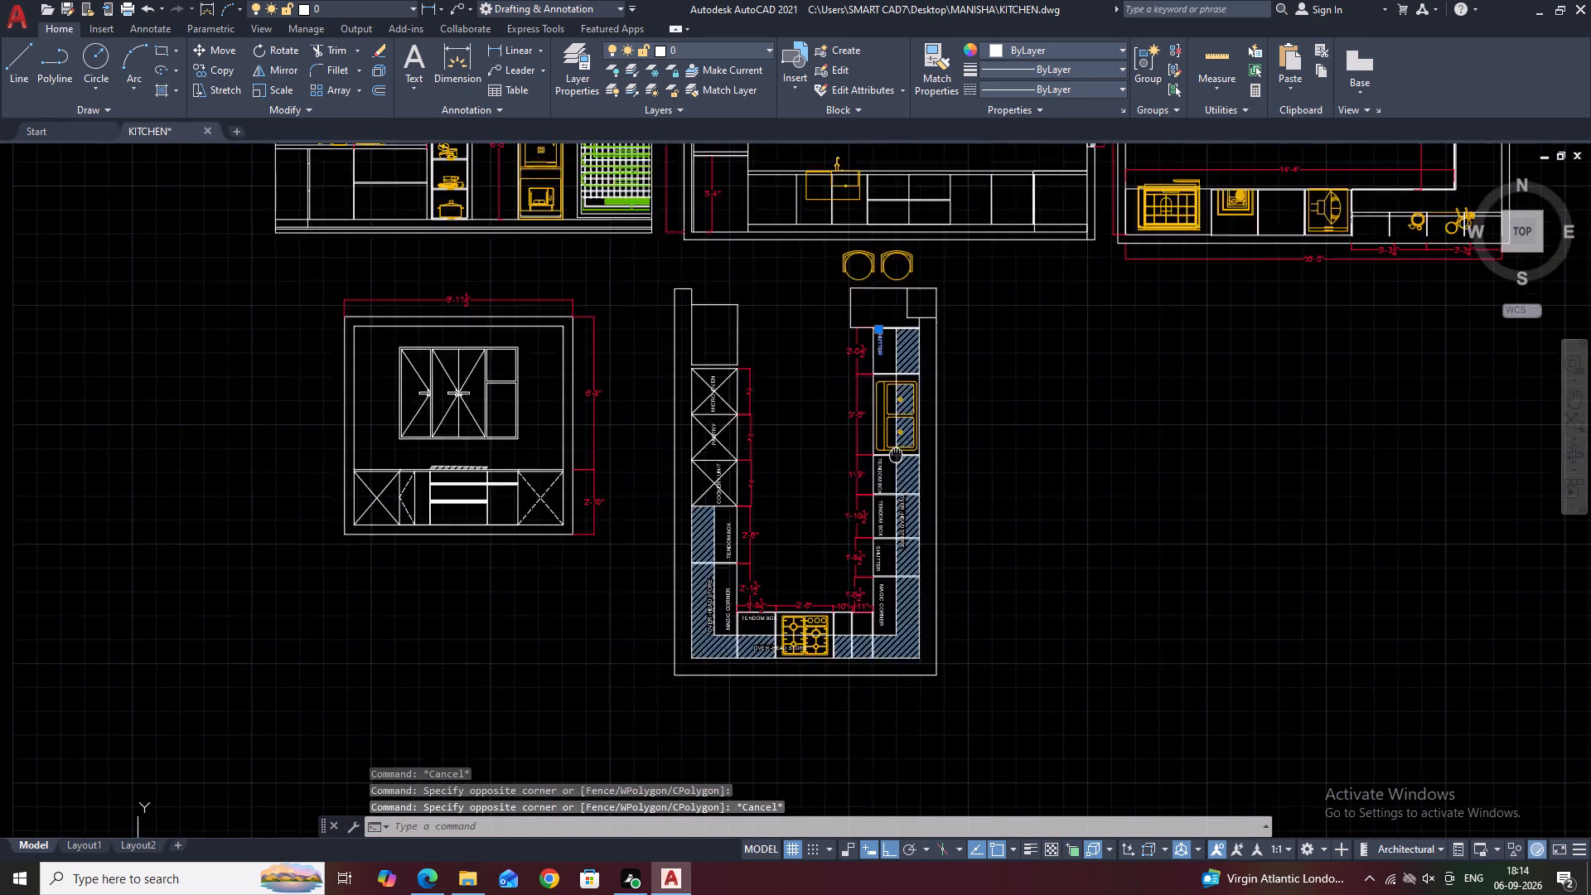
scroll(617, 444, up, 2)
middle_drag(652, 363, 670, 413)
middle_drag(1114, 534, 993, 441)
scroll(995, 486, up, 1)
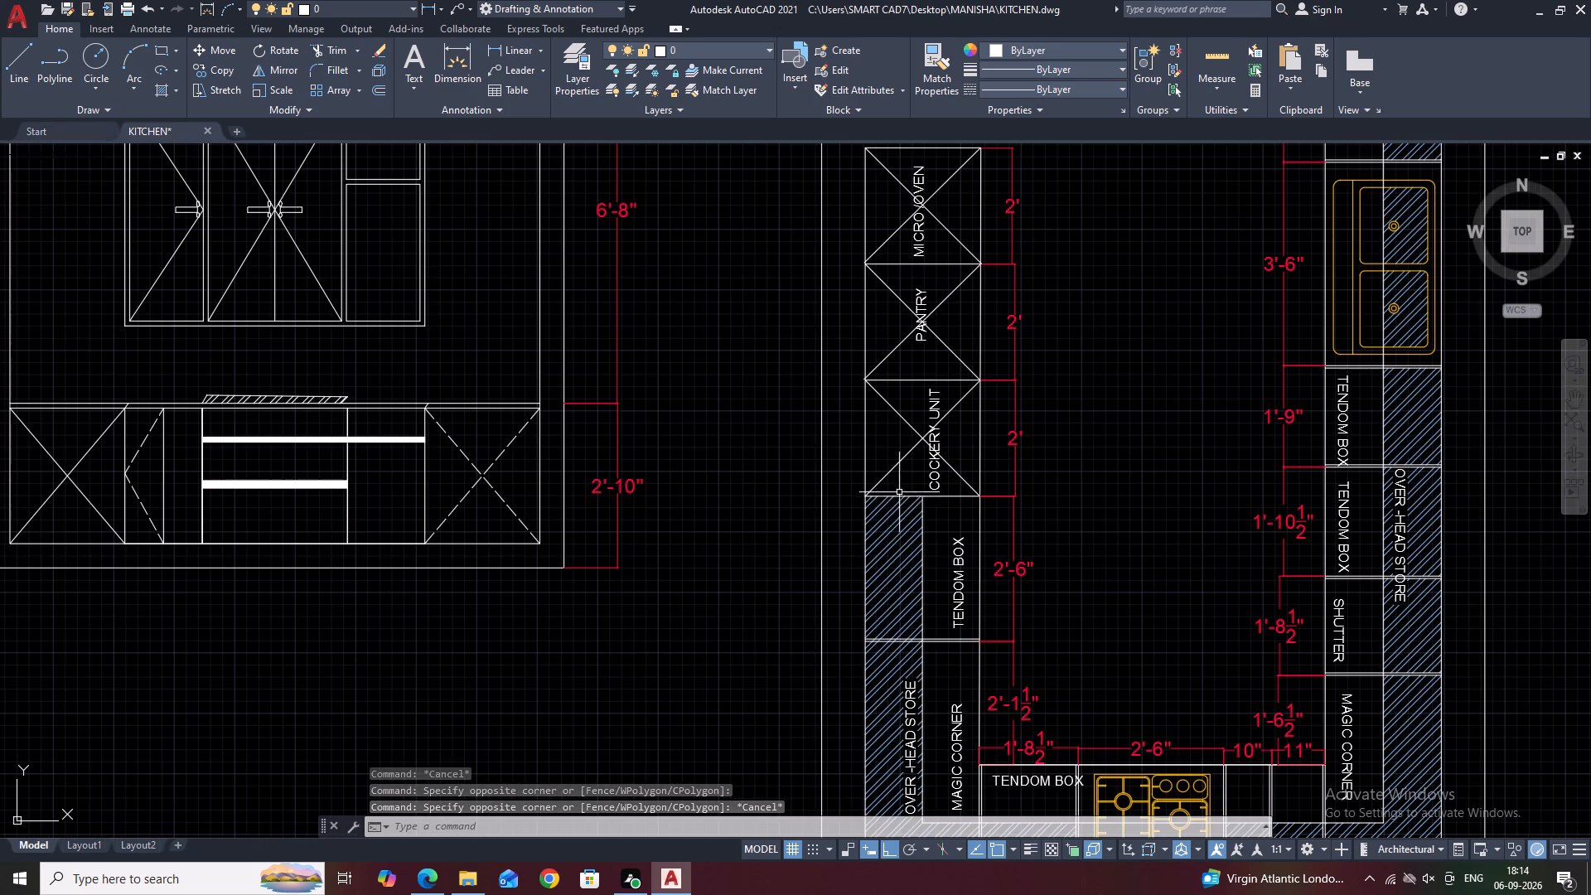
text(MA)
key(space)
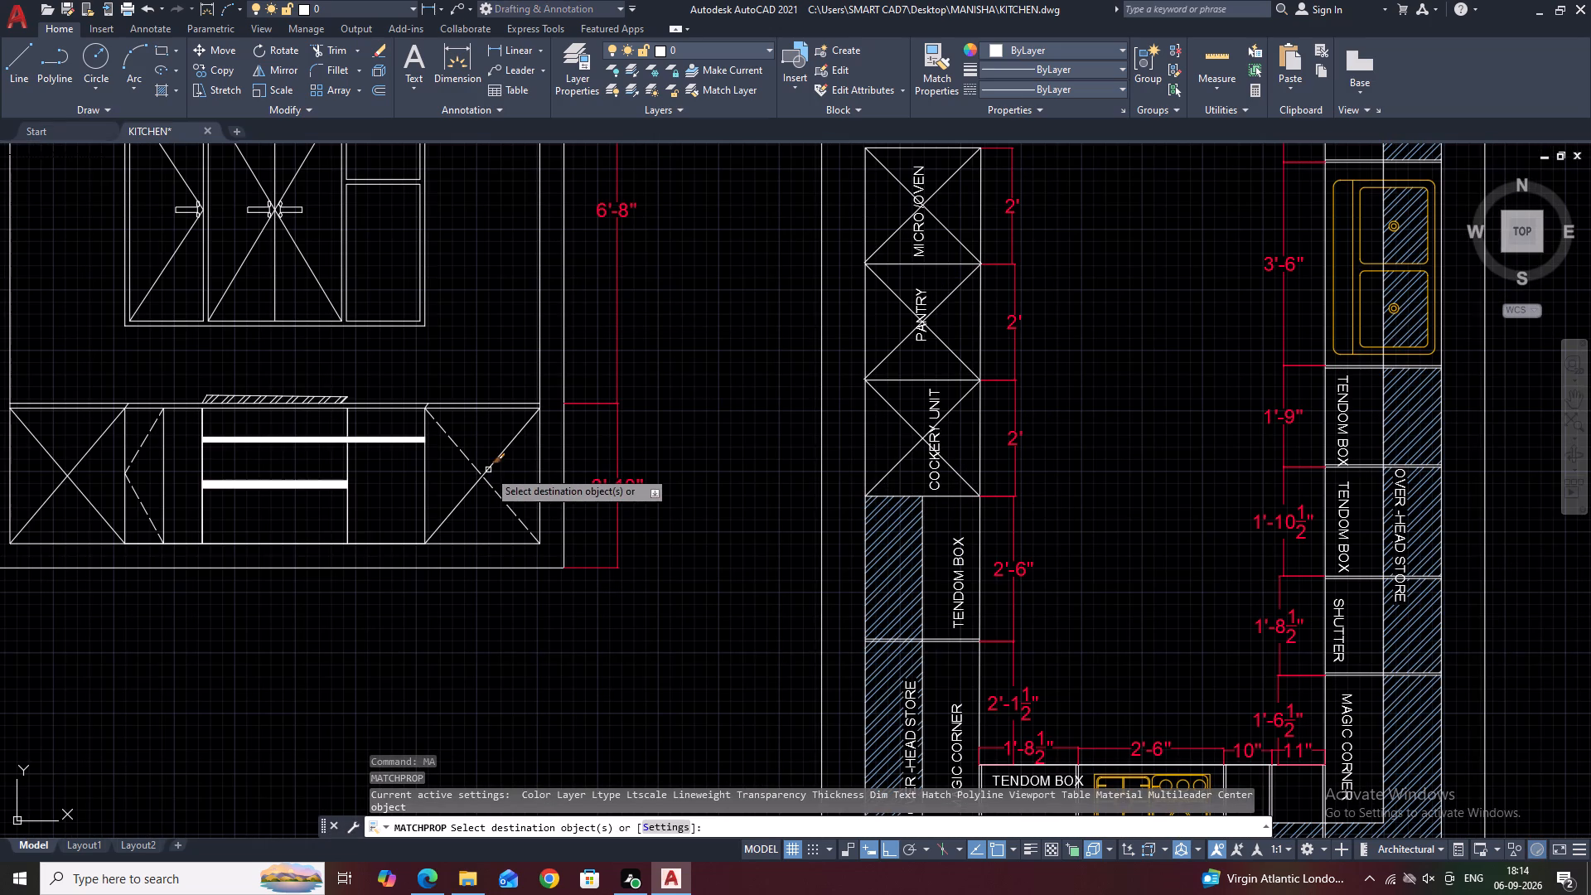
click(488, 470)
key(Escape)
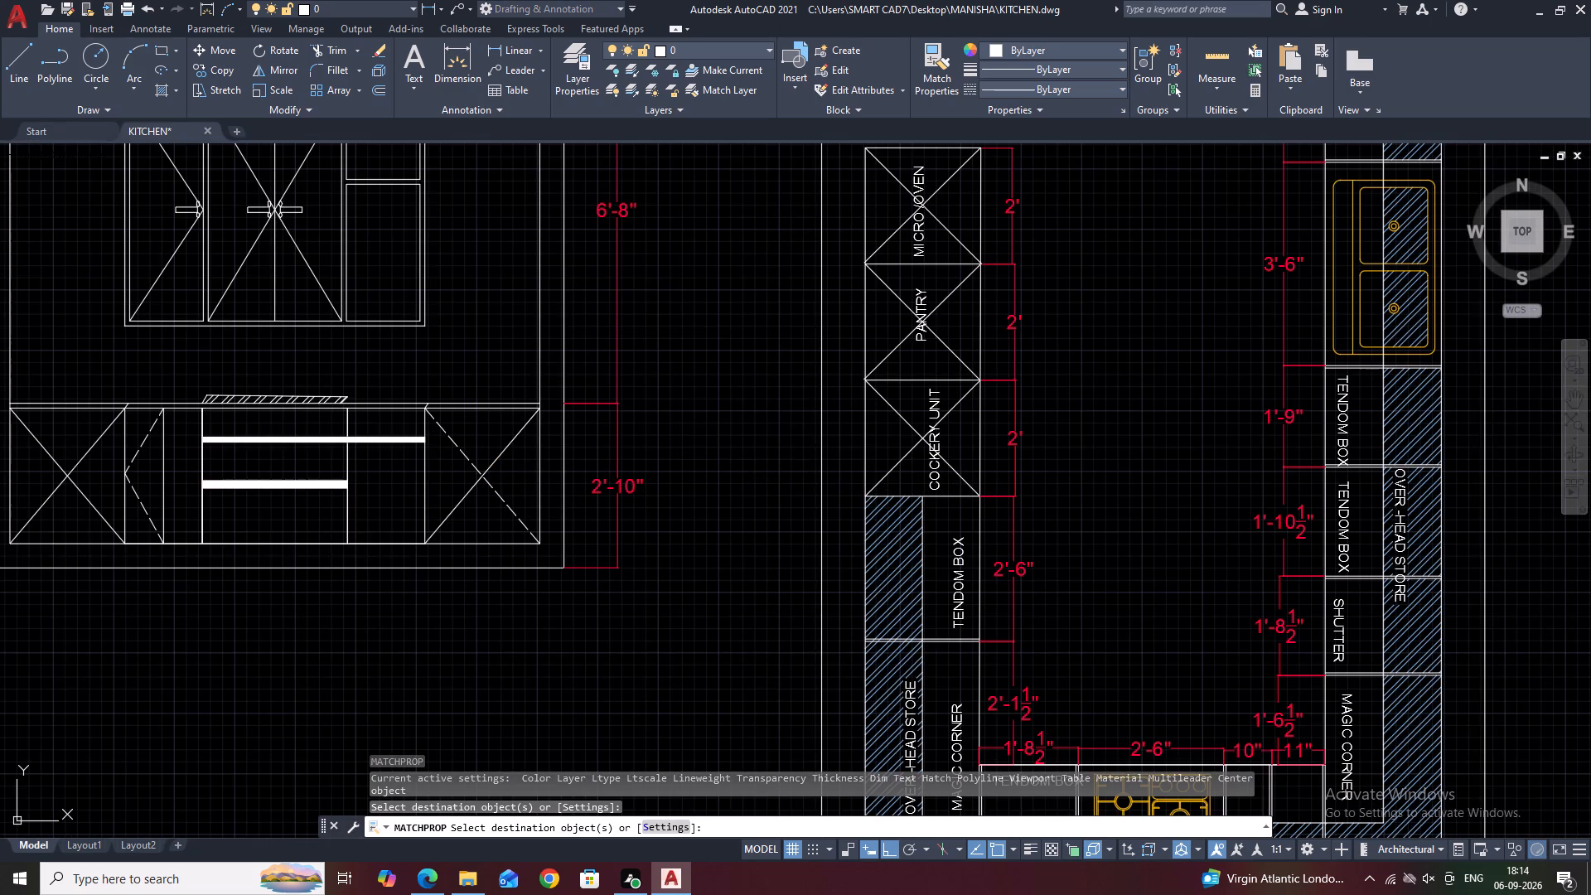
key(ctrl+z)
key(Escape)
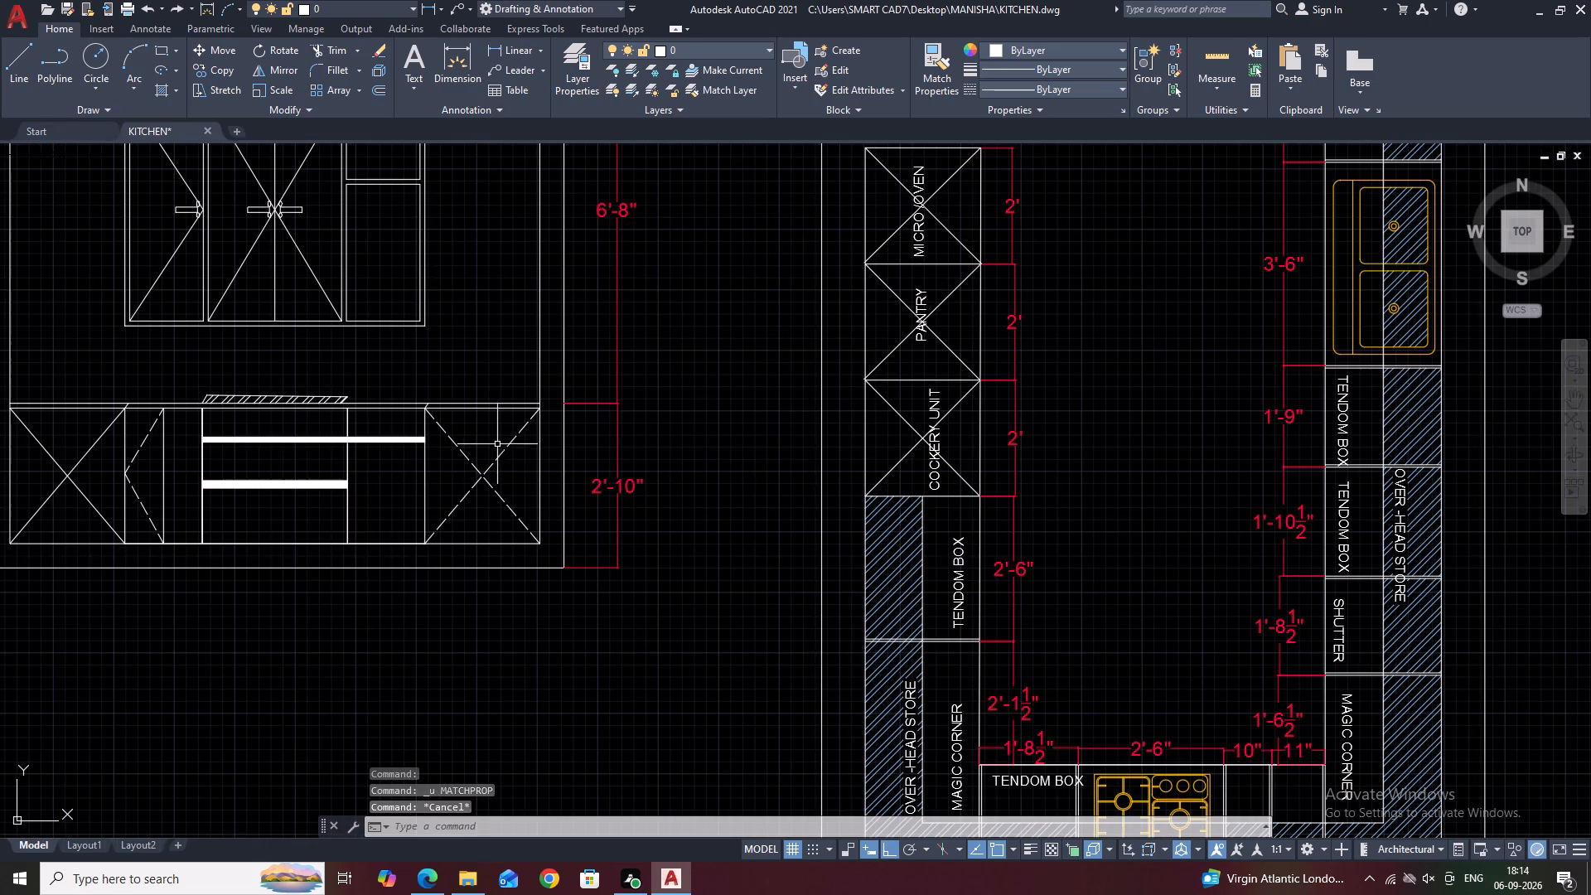
Match the dashed diagonal of the elevation's base cabinet onto the crossing diagonals of the MICRO/OVEN, PANTRY and COCKERY UNIT boxes in the plan.
click(499, 456)
key(m)
text(A)
key(space)
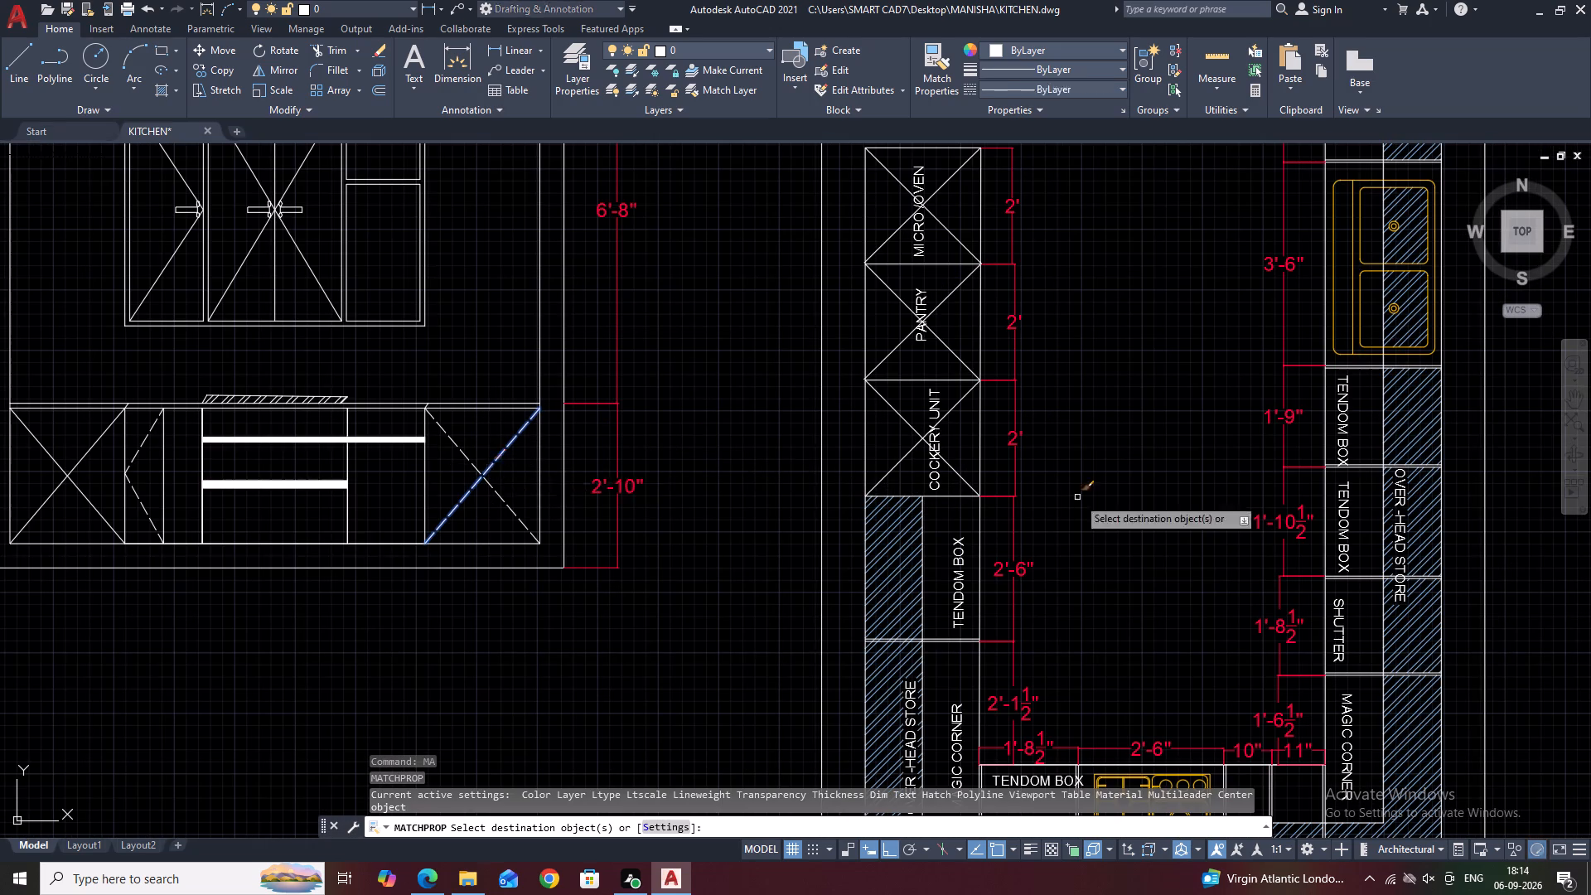
click(952, 407)
click(956, 349)
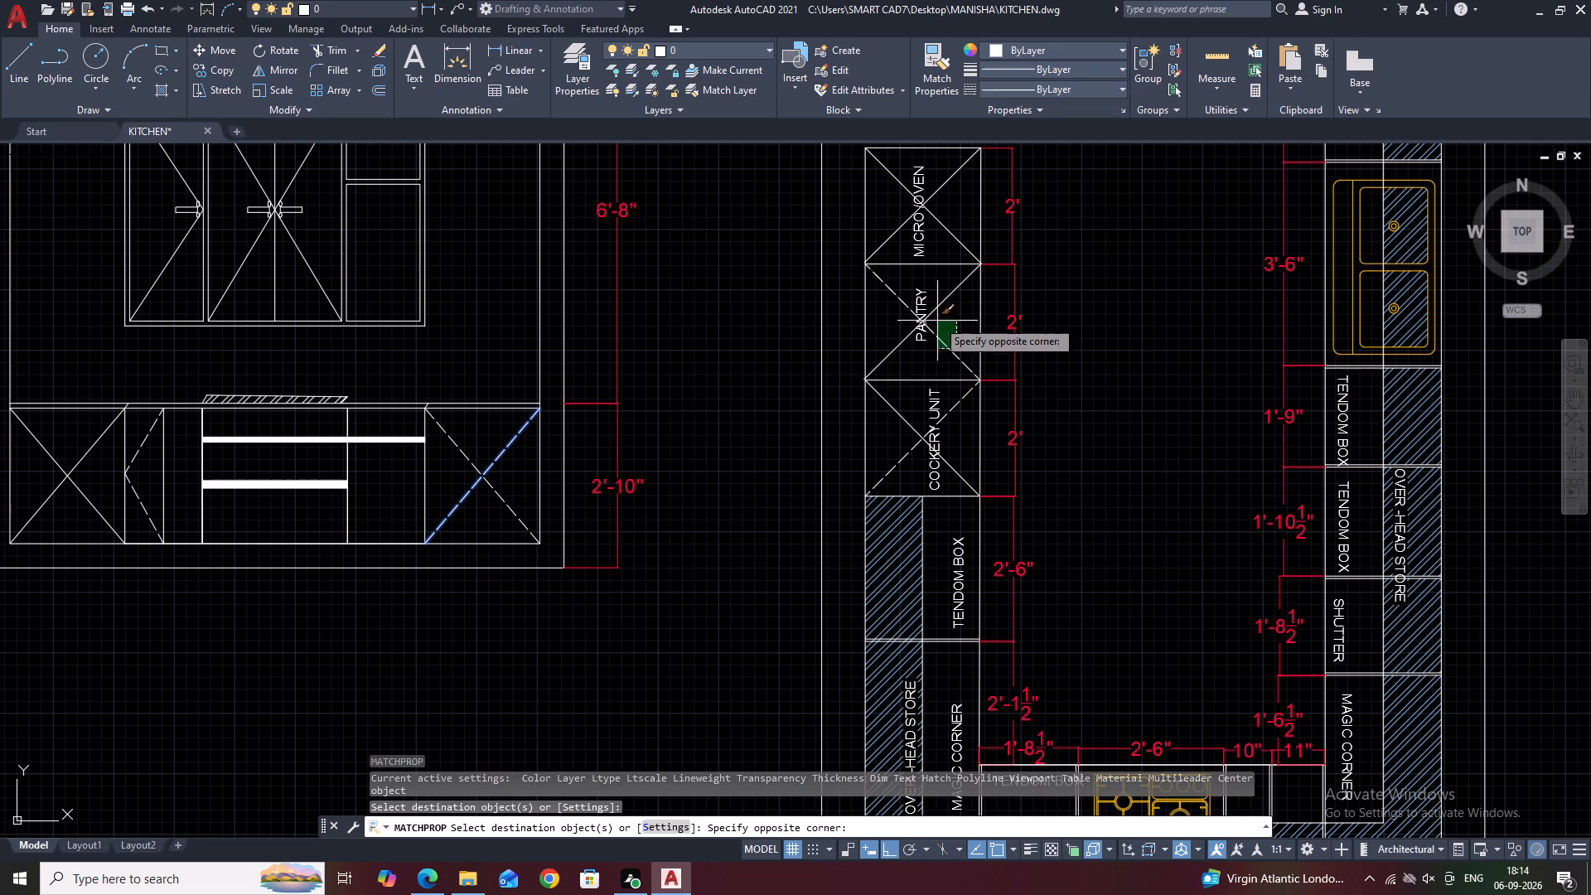
click(937, 293)
click(960, 160)
click(944, 232)
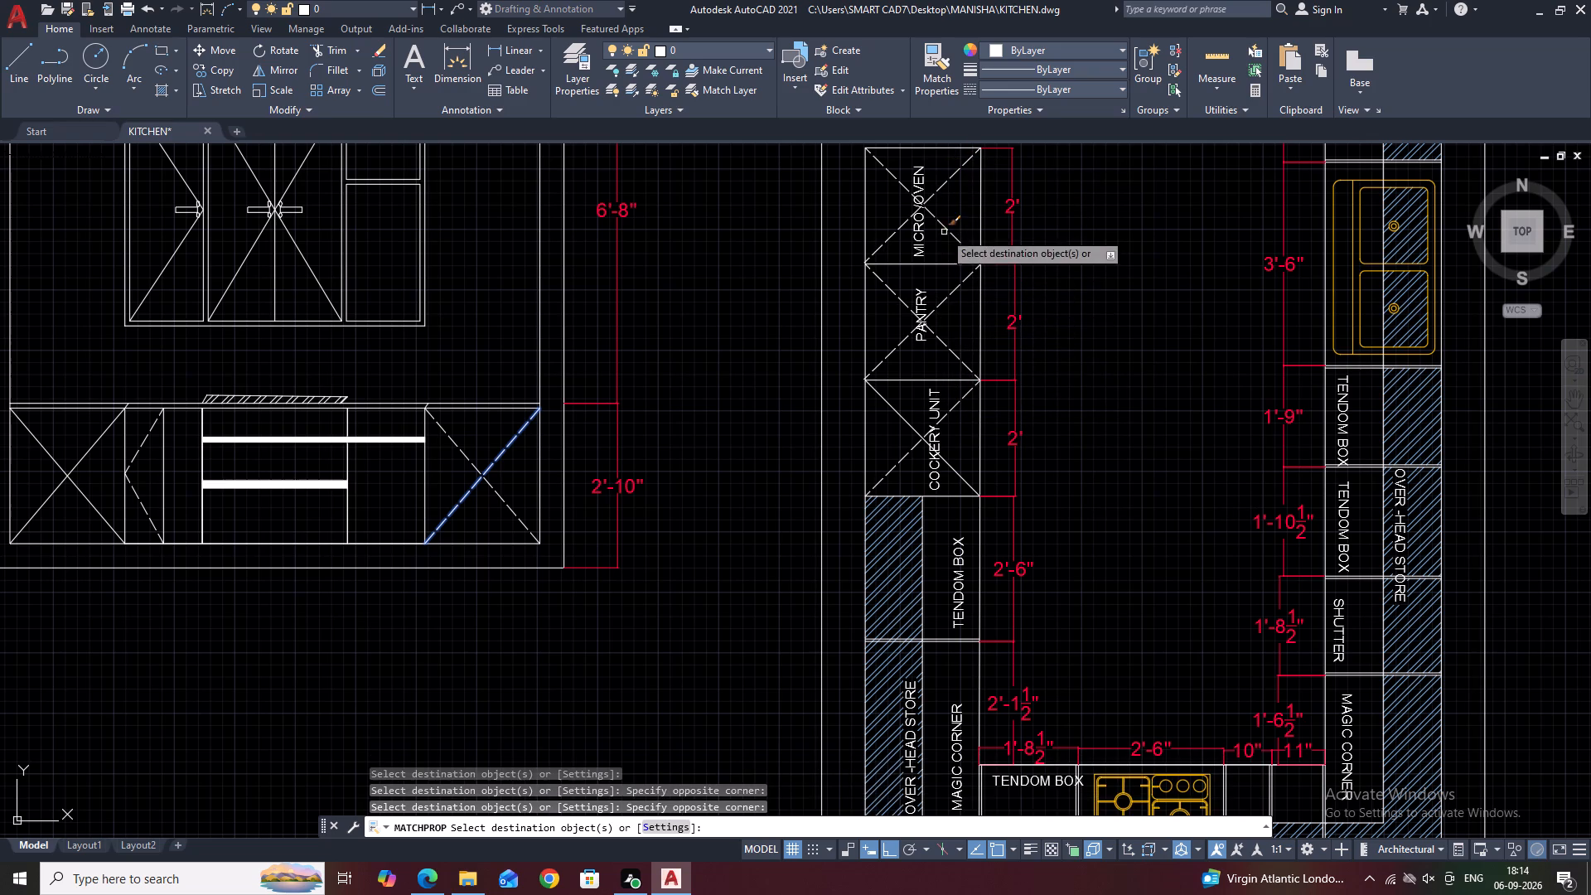
click(955, 471)
key(Escape)
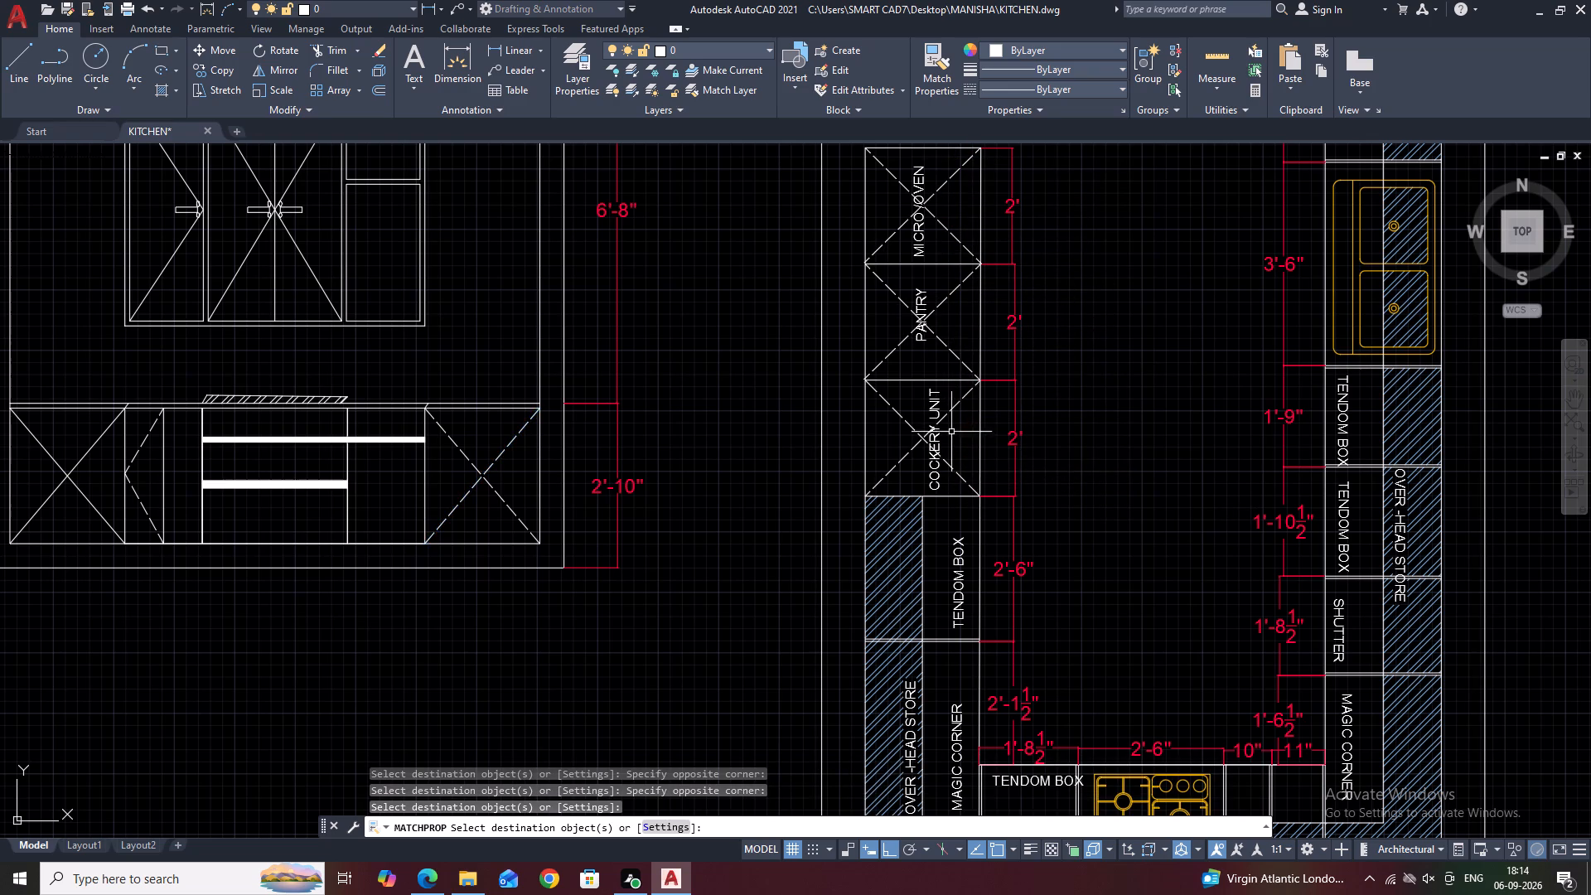
Examine the kitchen plan's cabinets, labels and hatching, and the overall set of drawings.
scroll(938, 418, down, 1)
middle_drag(1108, 334, 906, 347)
middle_drag(973, 313, 965, 331)
scroll(965, 331, down, 1)
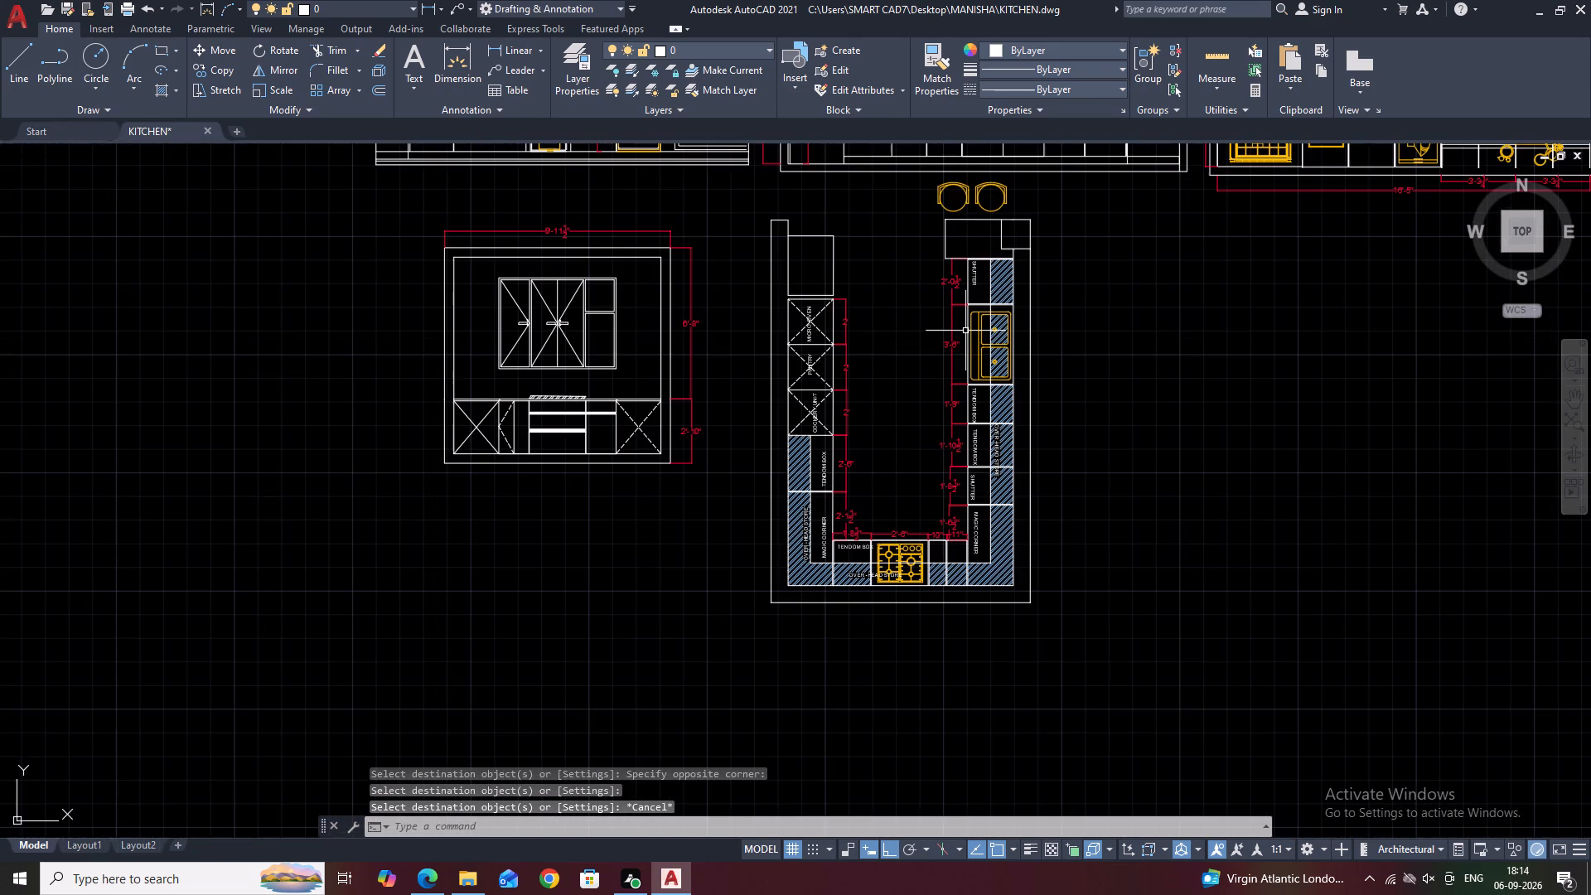
scroll(950, 379, down, 1)
middle_drag(1007, 354, 994, 370)
scroll(926, 415, up, 3)
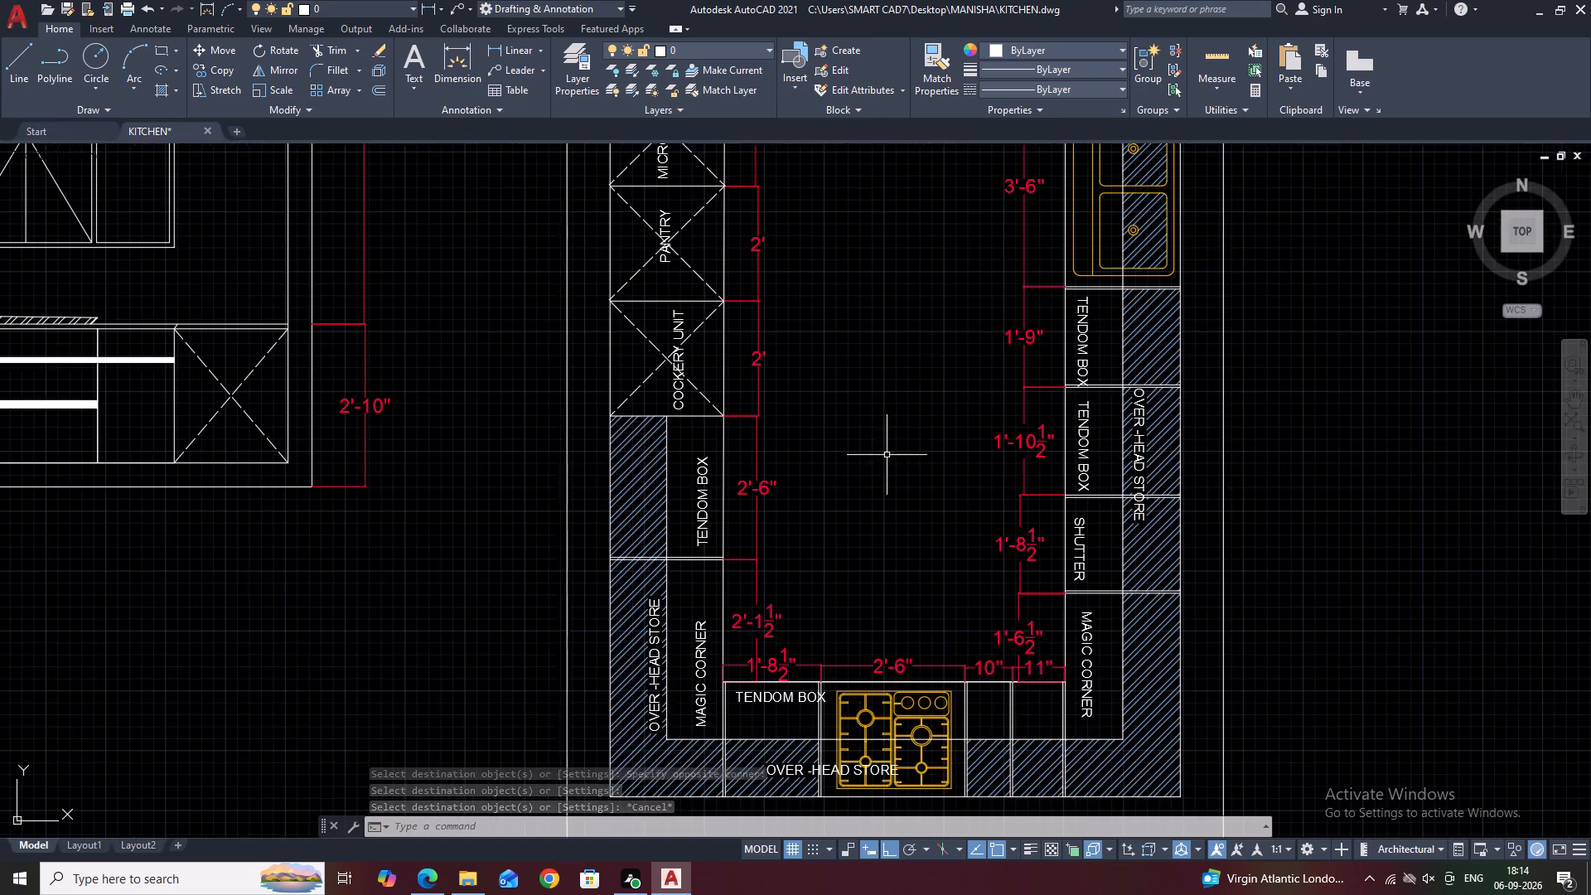
middle_drag(916, 395, 904, 443)
scroll(906, 437, down, 2)
middle_drag(1031, 370, 970, 402)
scroll(906, 447, down, 1)
middle_drag(1019, 328, 925, 414)
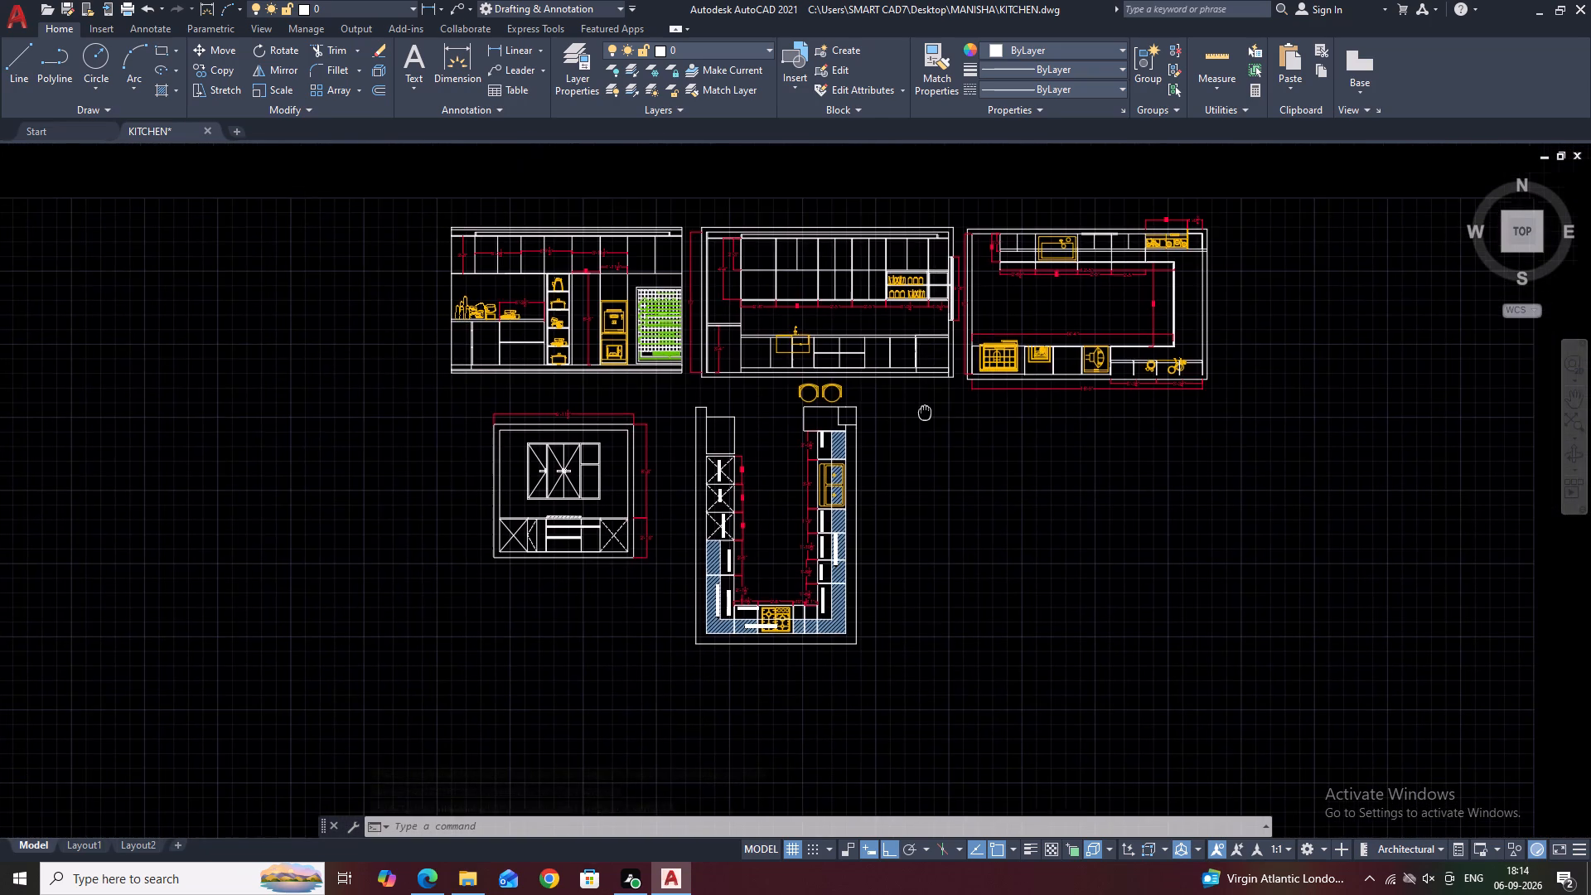
Assign the thin double-line strip on the wall beside the sink, in the drawing with the 12'-5" dimension, to the FURNUTRE layer.
scroll(1035, 384, up, 2)
middle_drag(1072, 311, 984, 390)
middle_drag(1050, 370, 1023, 411)
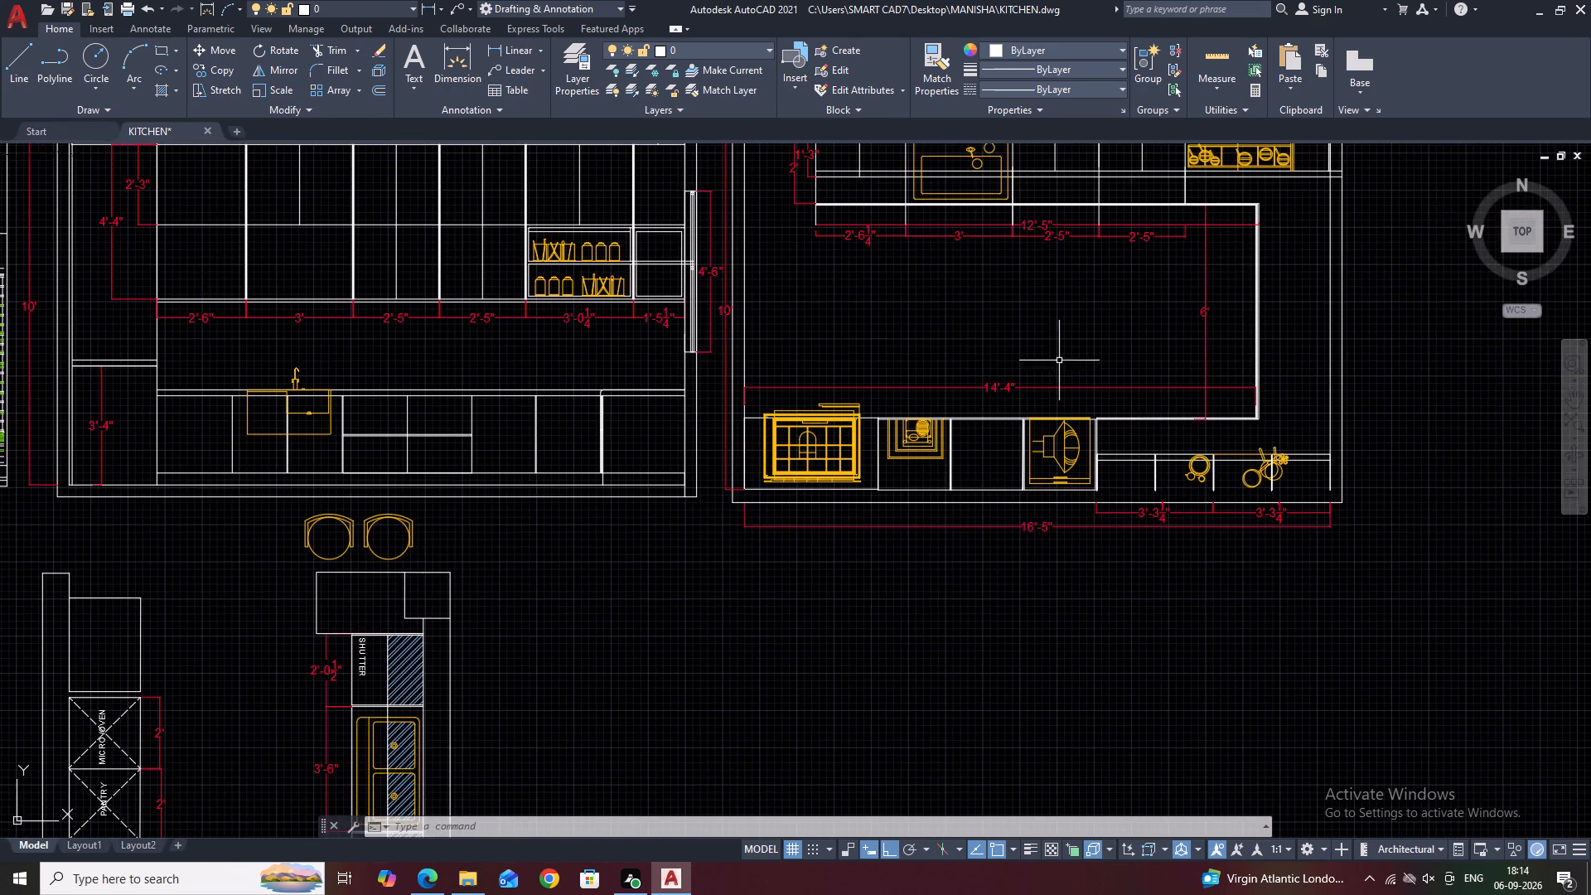
middle_drag(1117, 316, 1013, 404)
middle_drag(701, 525, 791, 525)
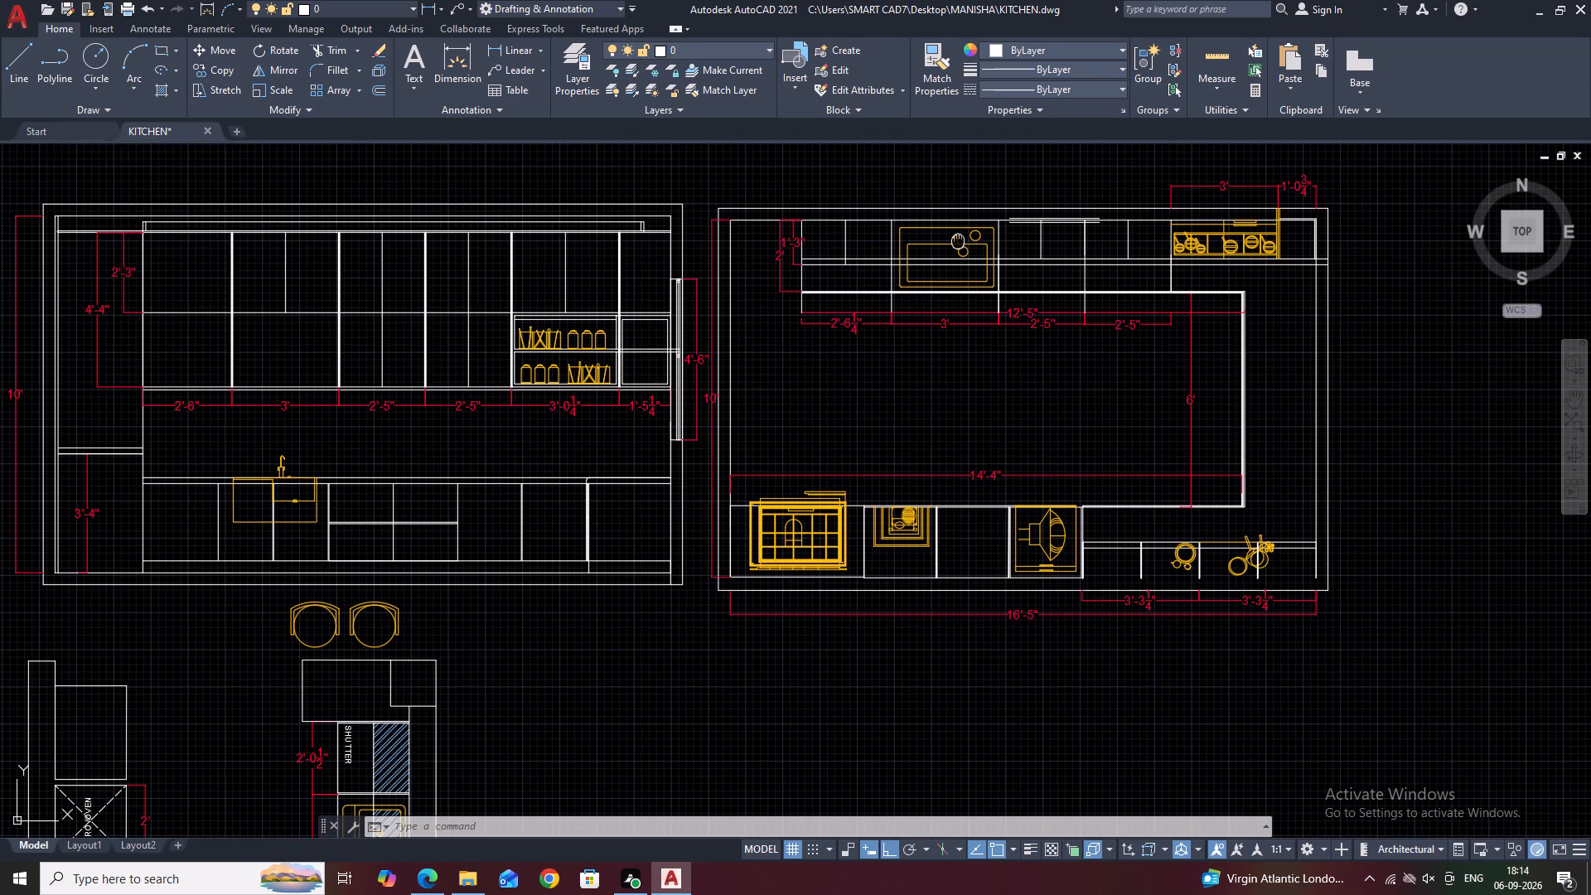
middle_click(958, 241)
middle_drag(1052, 239, 936, 289)
scroll(922, 278, up, 2)
drag(842, 201, 849, 223)
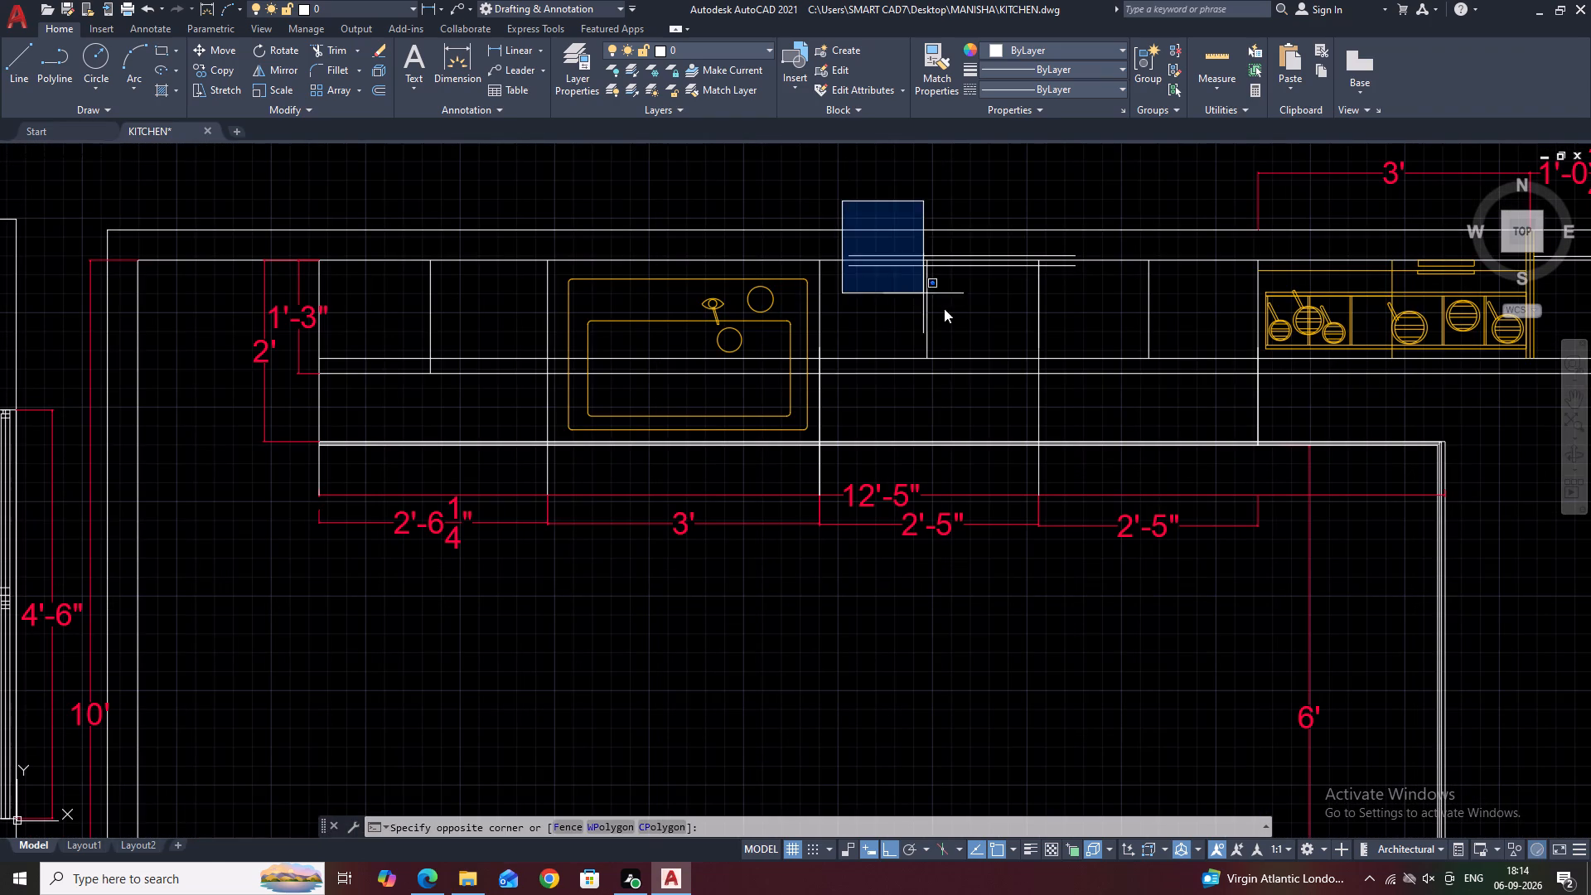
click(1134, 327)
click(680, 38)
click(689, 47)
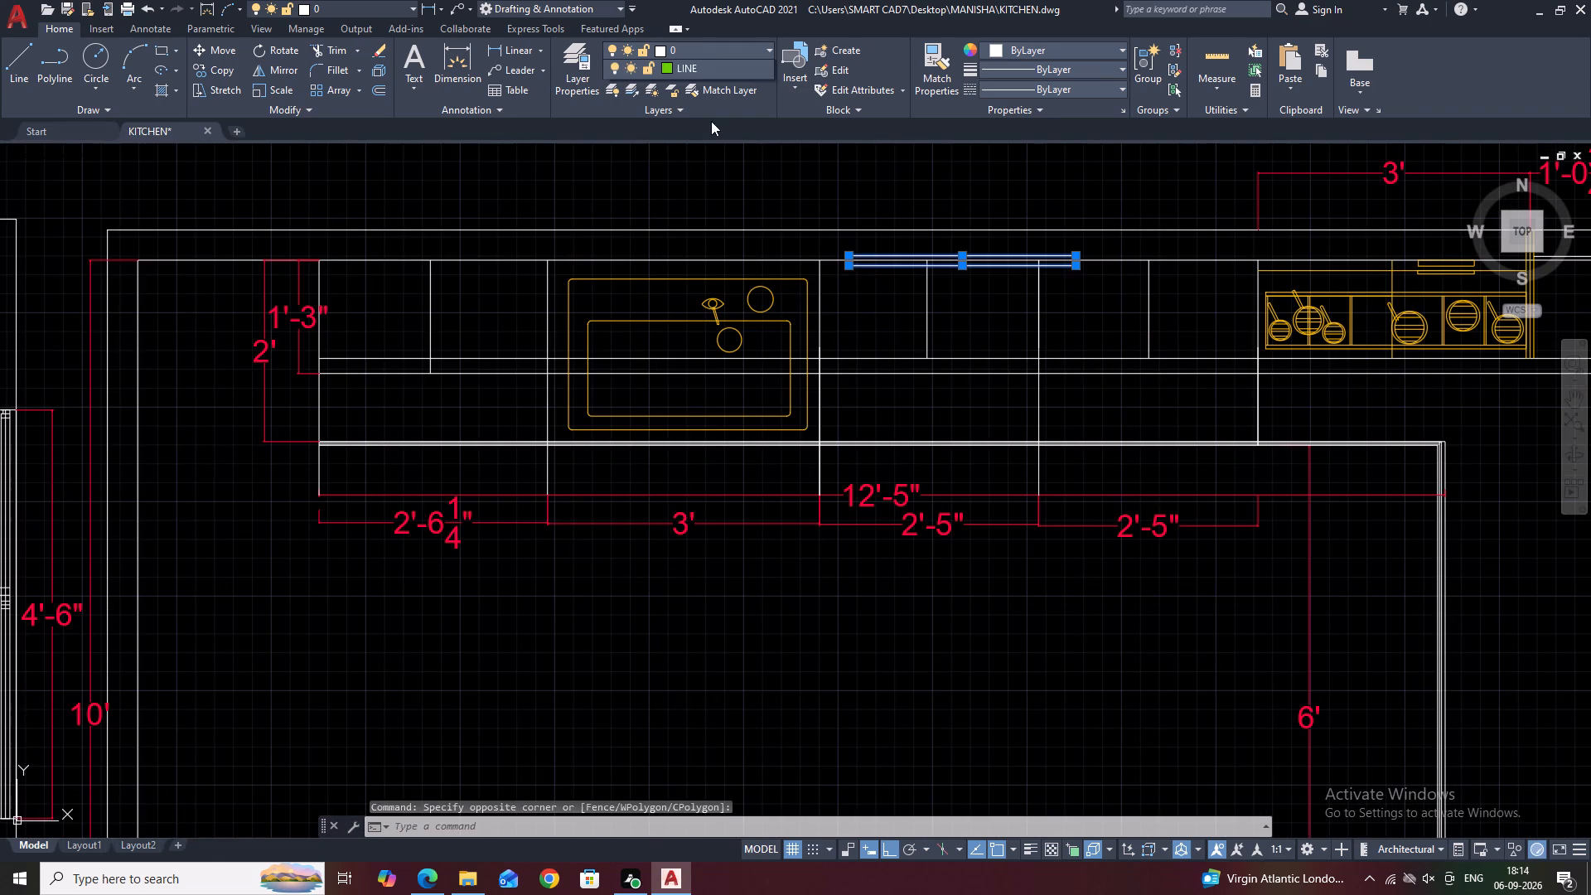
click(728, 127)
right_click(776, 208)
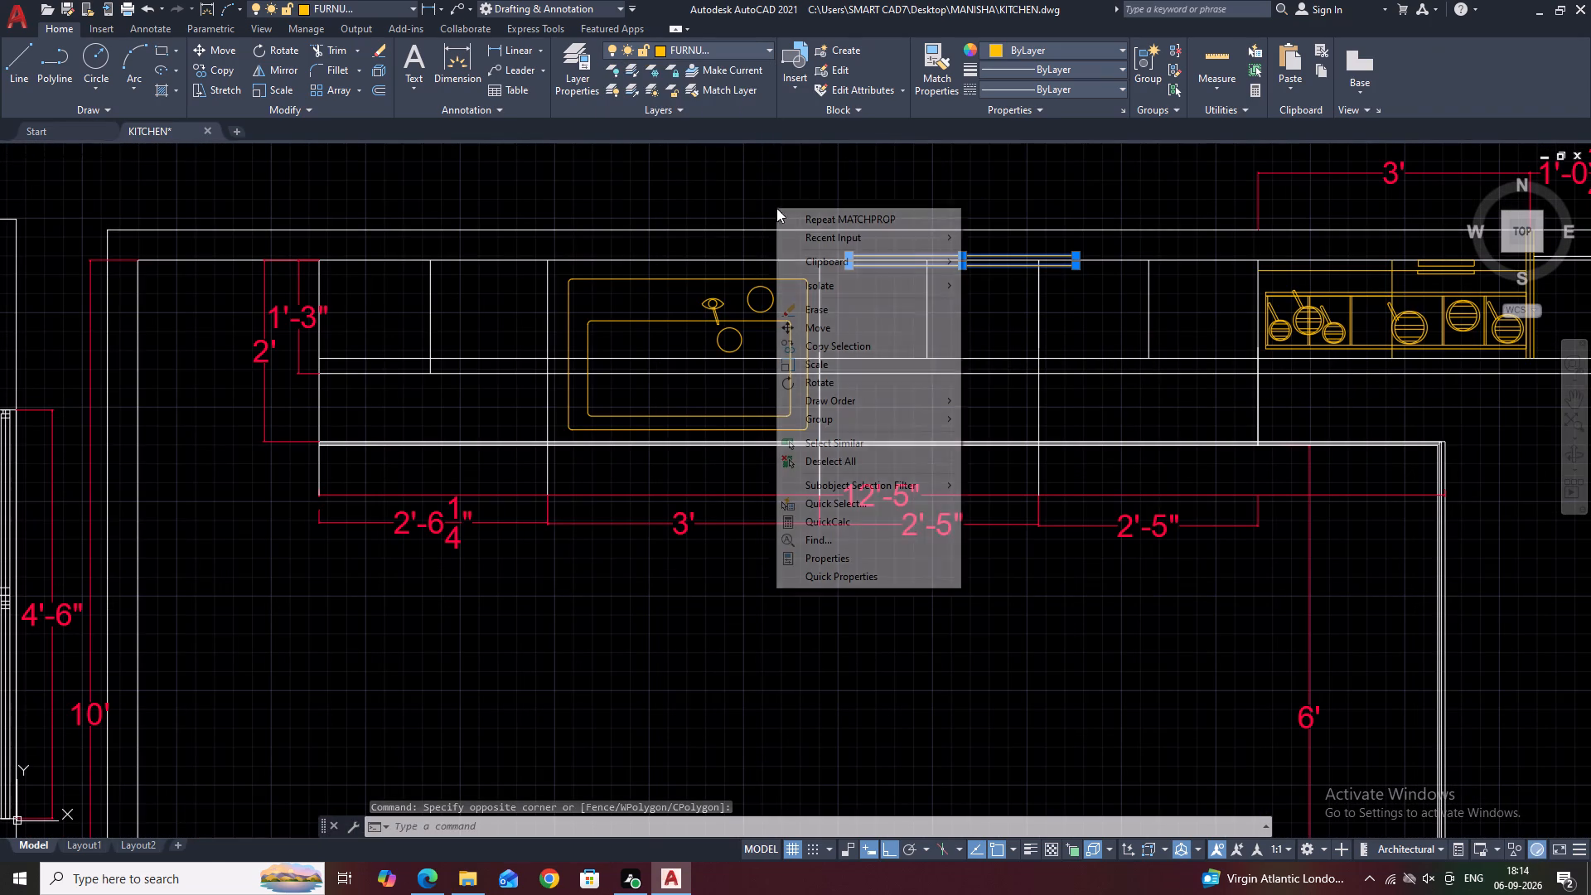
Examine the cabinets and fixtures along the 16'-5" wall of the drawing with the 12'-5" dimension.
click(870, 468)
scroll(820, 423, down, 2)
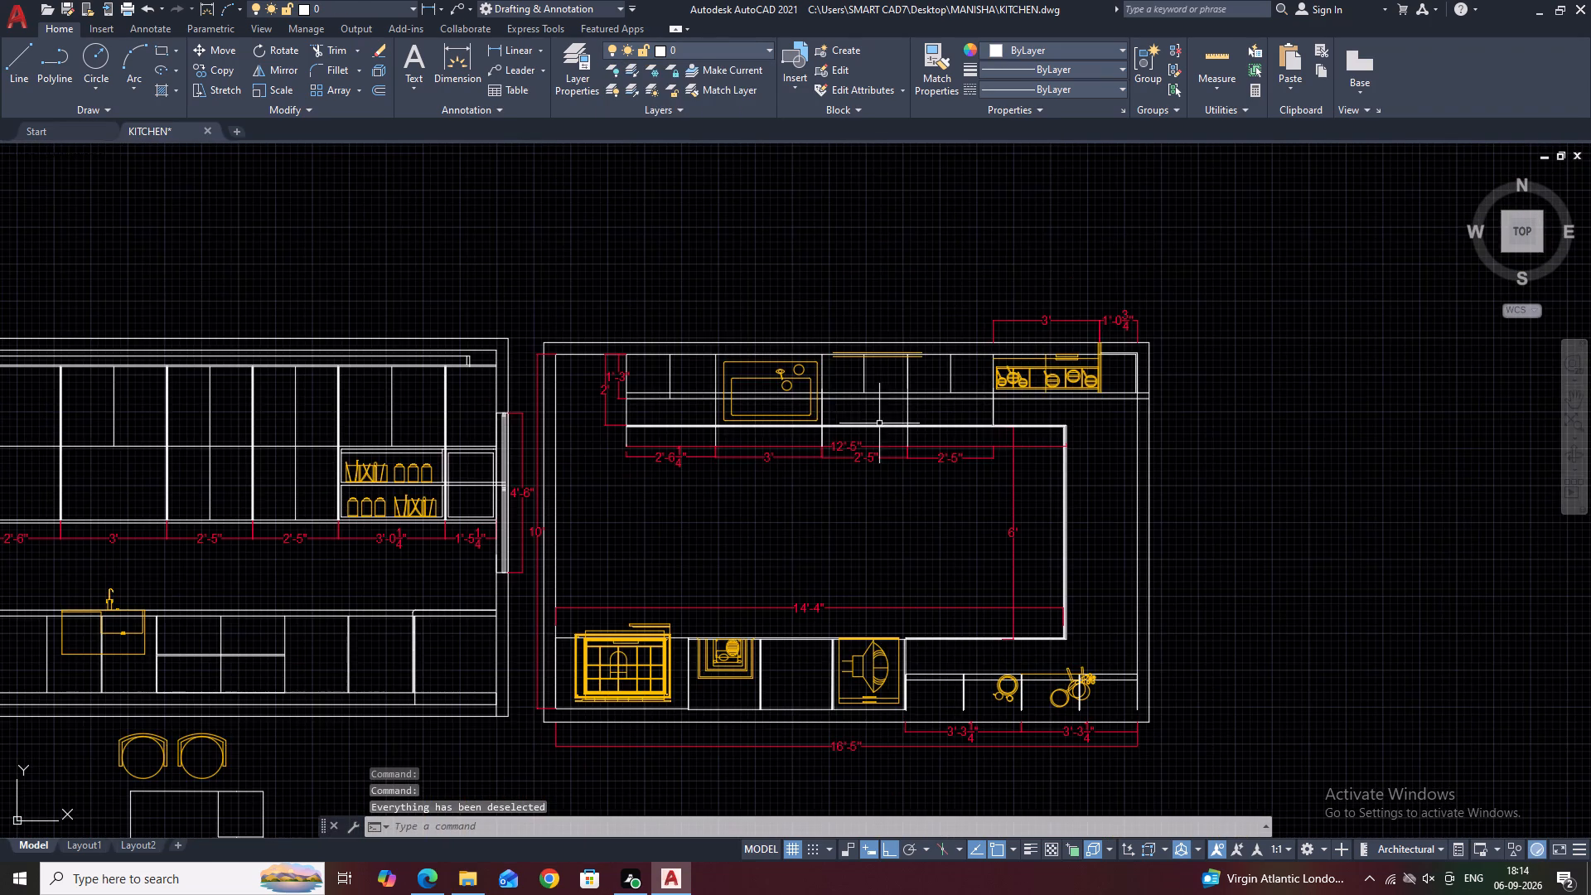
middle_drag(991, 447, 993, 370)
middle_drag(1190, 377, 1187, 308)
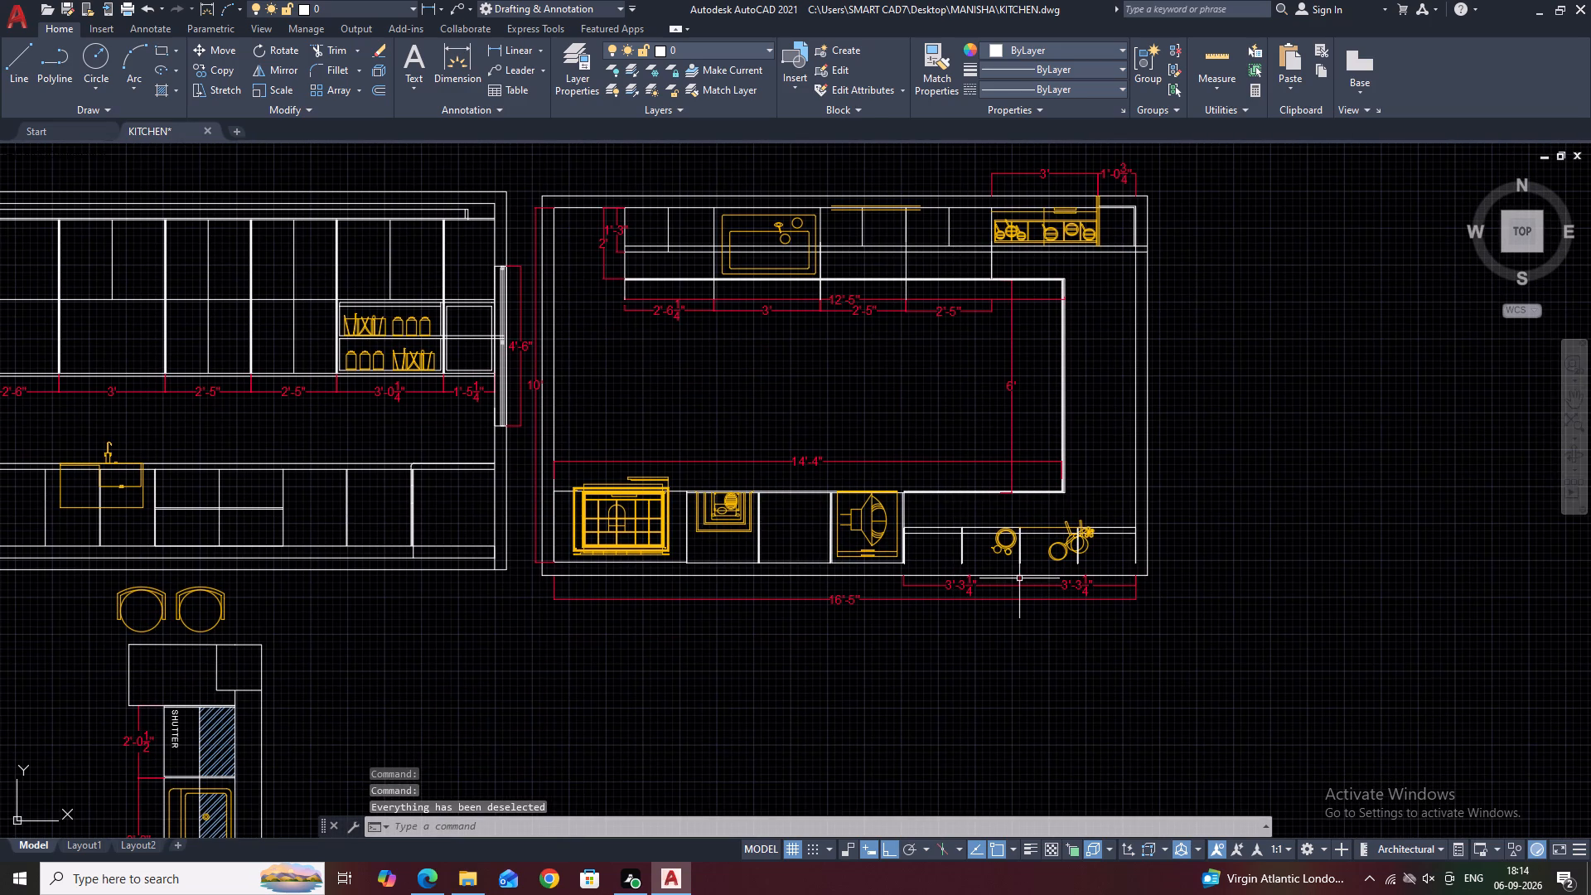
middle_drag(915, 590, 989, 579)
scroll(1127, 535, up, 2)
scroll(1002, 570, up, 1)
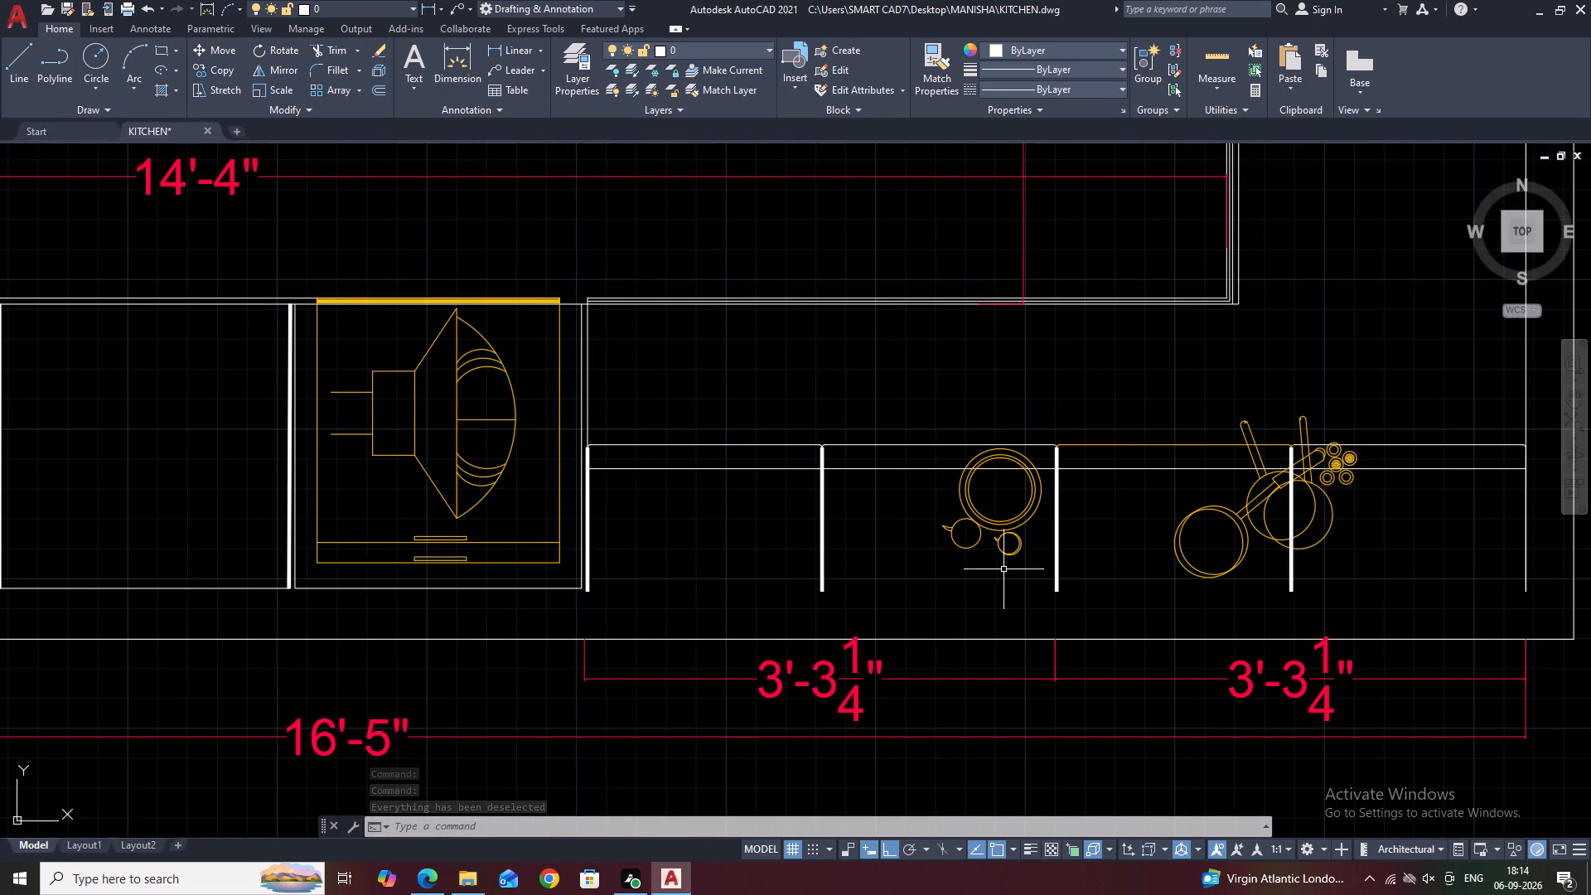
scroll(1011, 554, down, 1)
middle_drag(1255, 571, 1236, 496)
scroll(907, 498, down, 1)
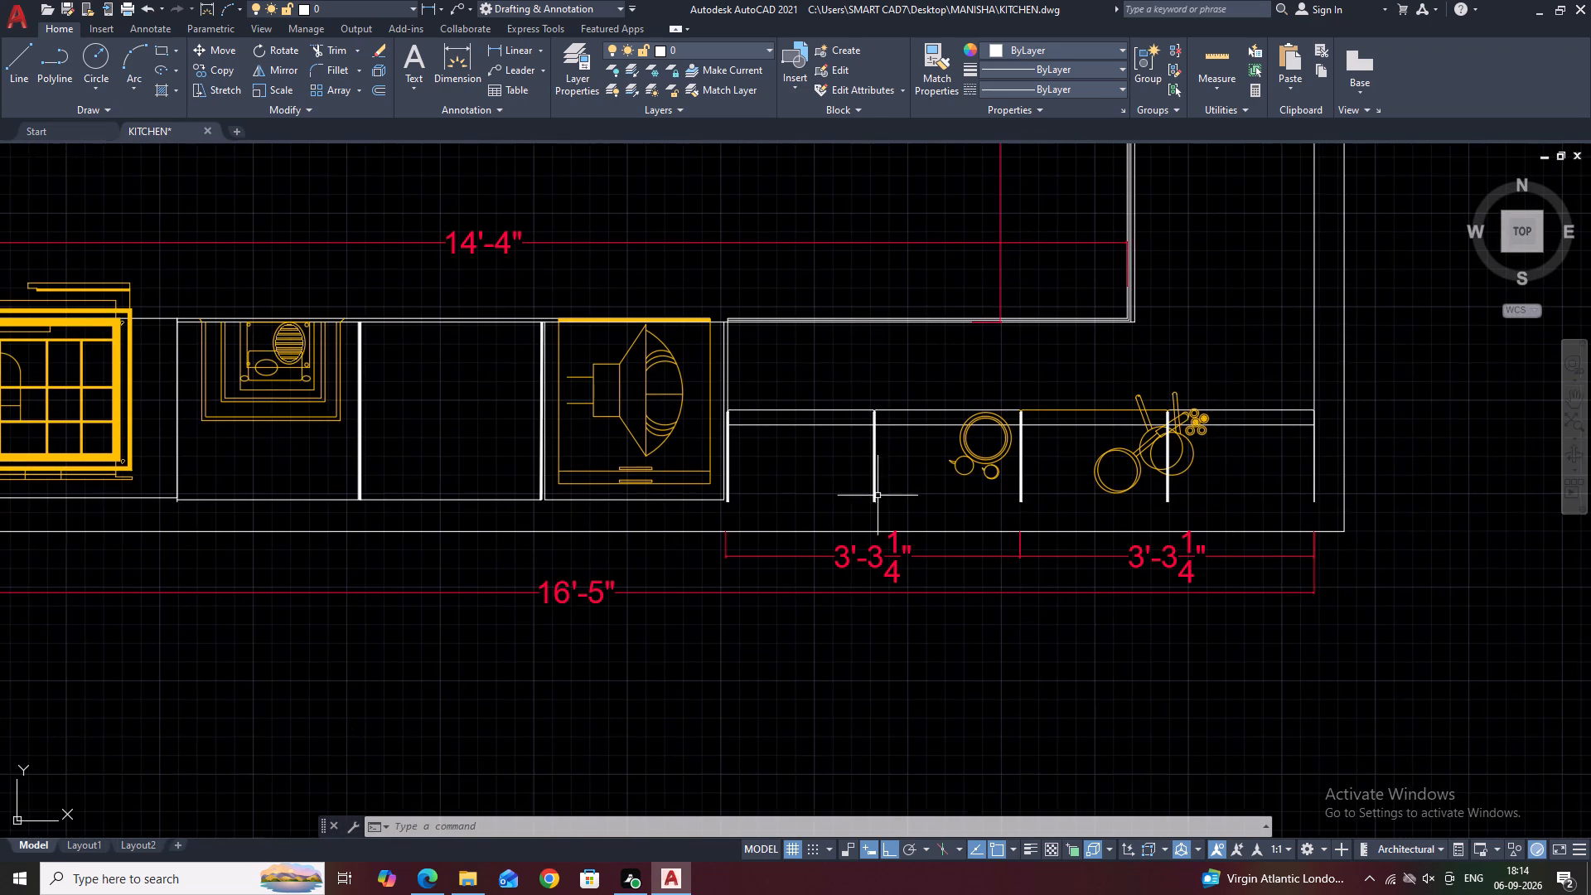
scroll(918, 493, up, 2)
scroll(823, 477, down, 2)
middle_drag(743, 519, 748, 513)
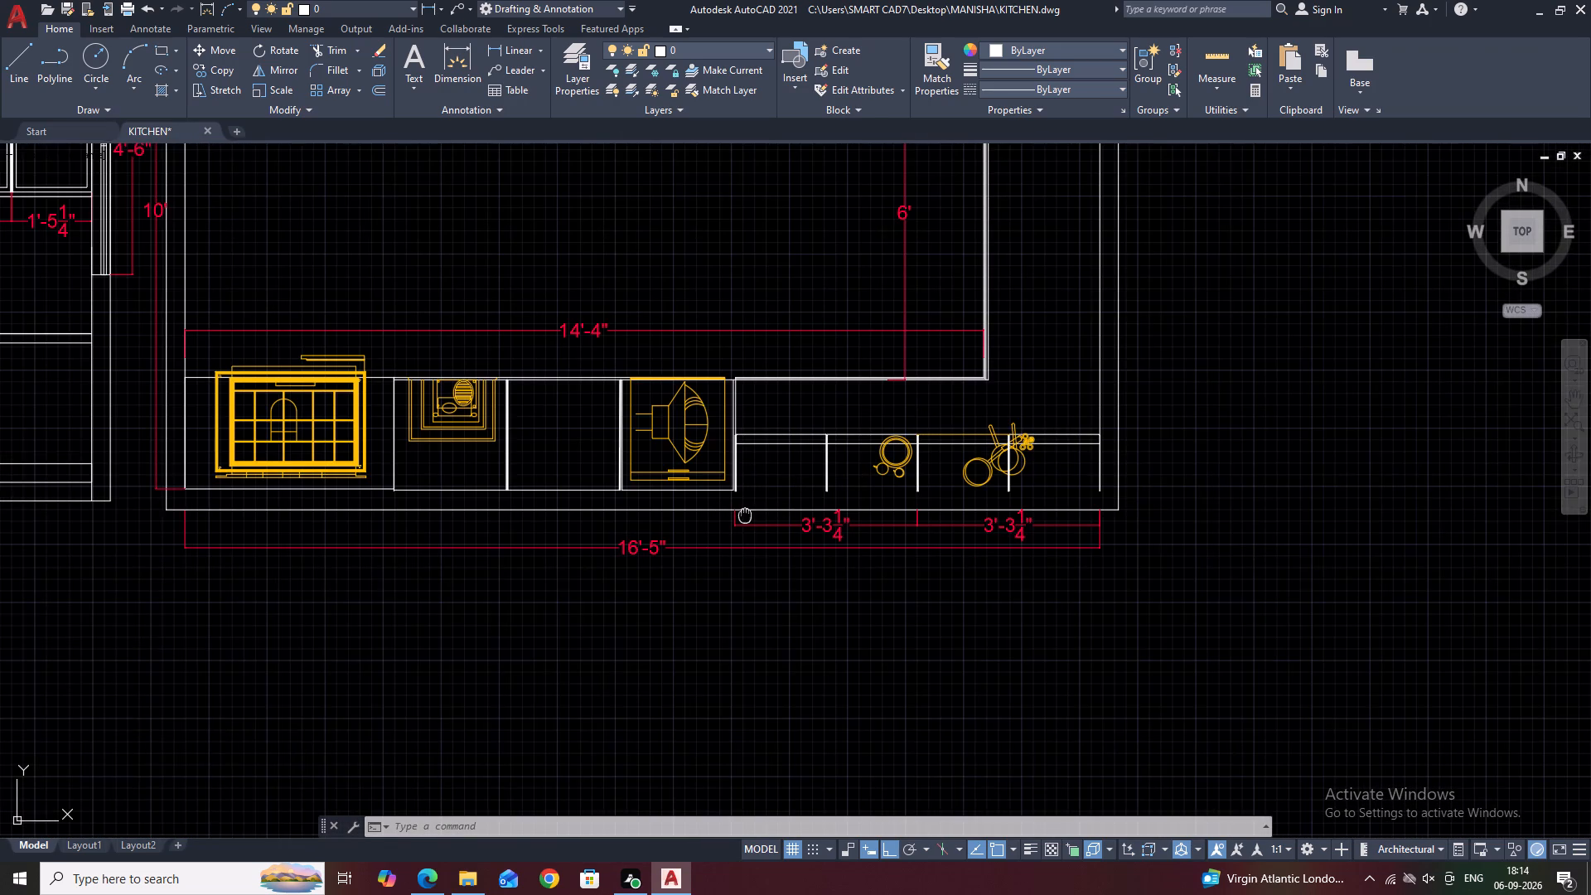
middle_drag(748, 513, 760, 496)
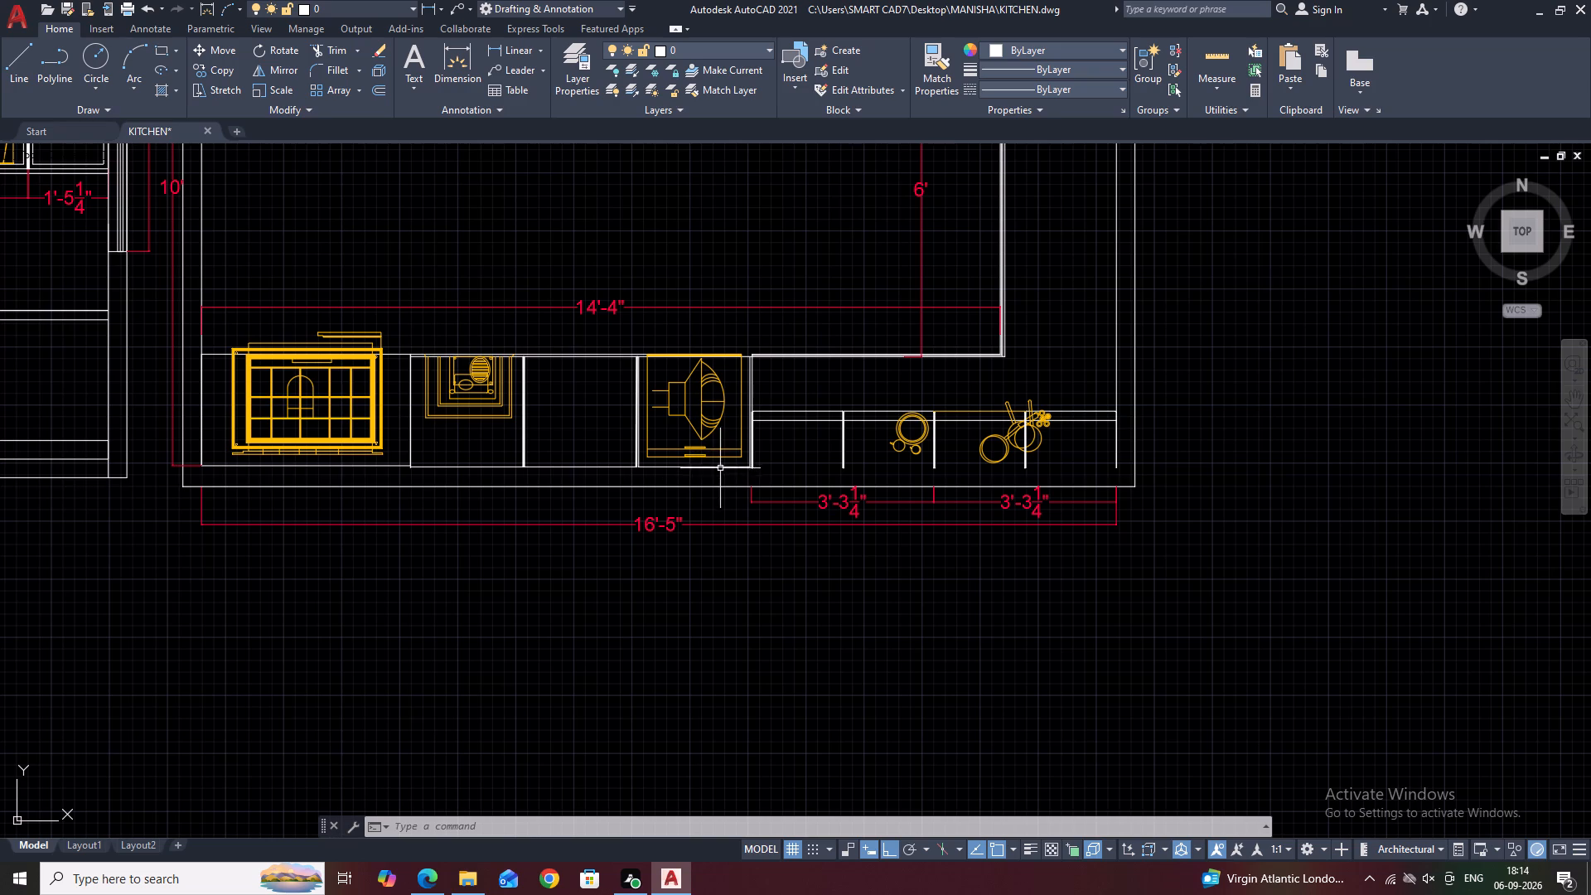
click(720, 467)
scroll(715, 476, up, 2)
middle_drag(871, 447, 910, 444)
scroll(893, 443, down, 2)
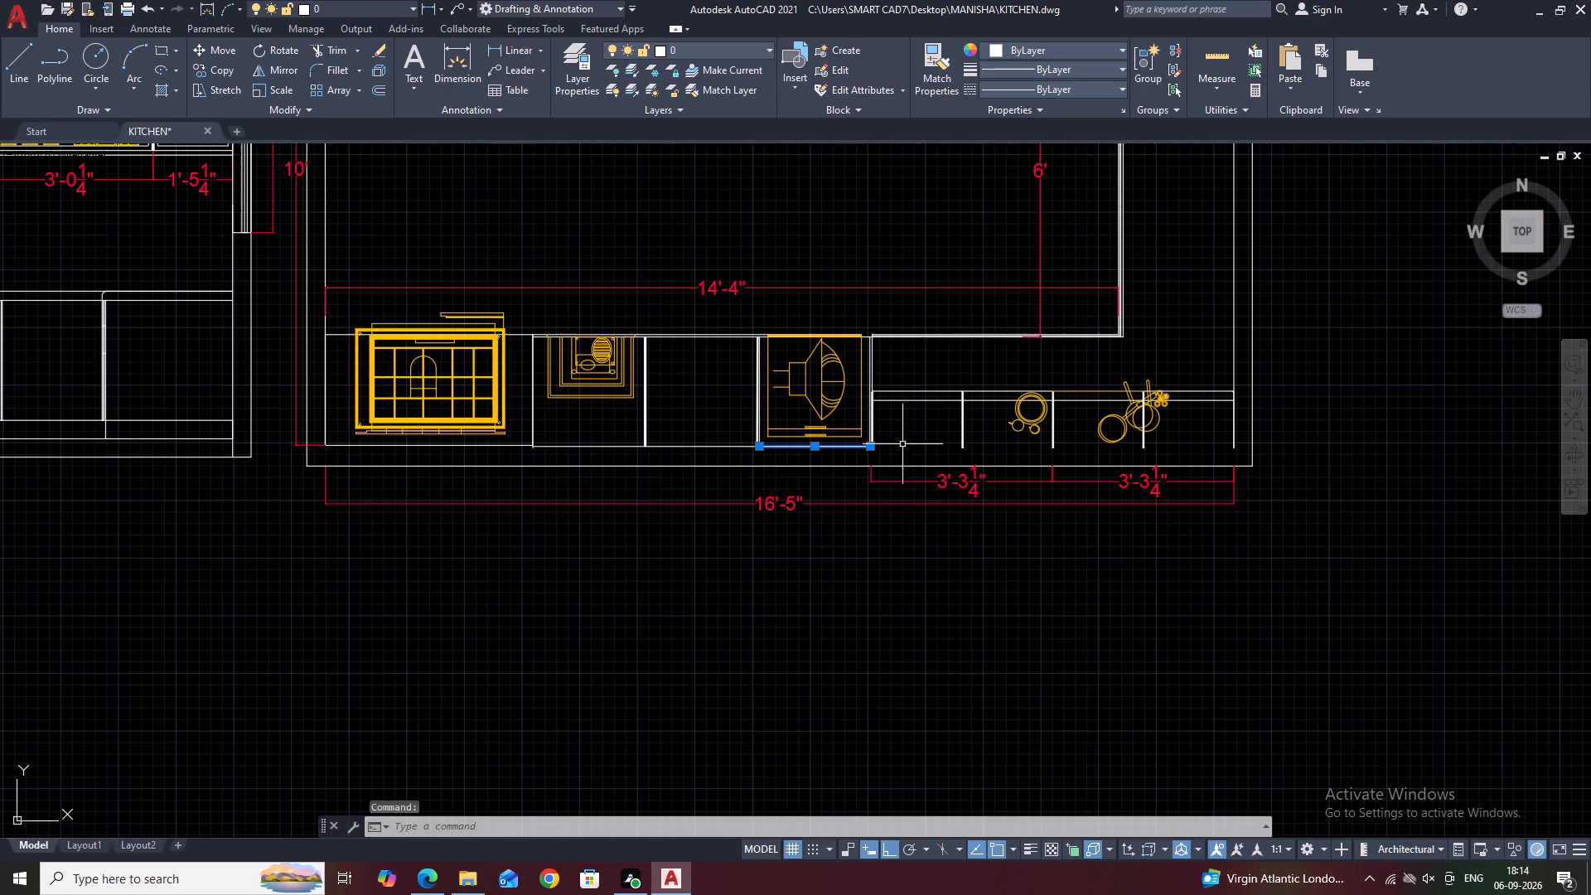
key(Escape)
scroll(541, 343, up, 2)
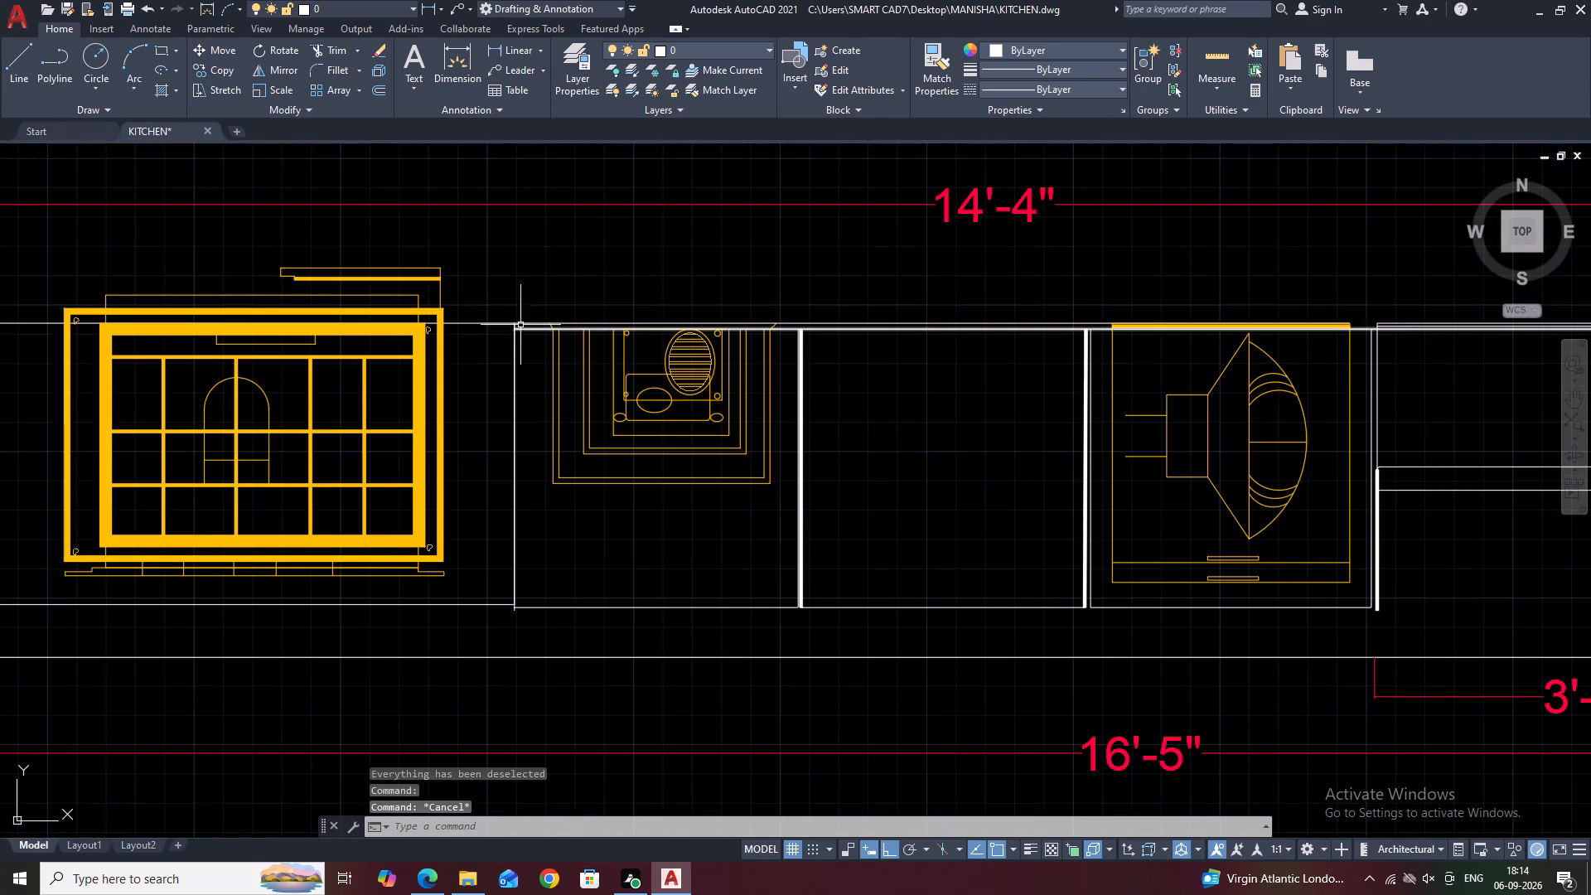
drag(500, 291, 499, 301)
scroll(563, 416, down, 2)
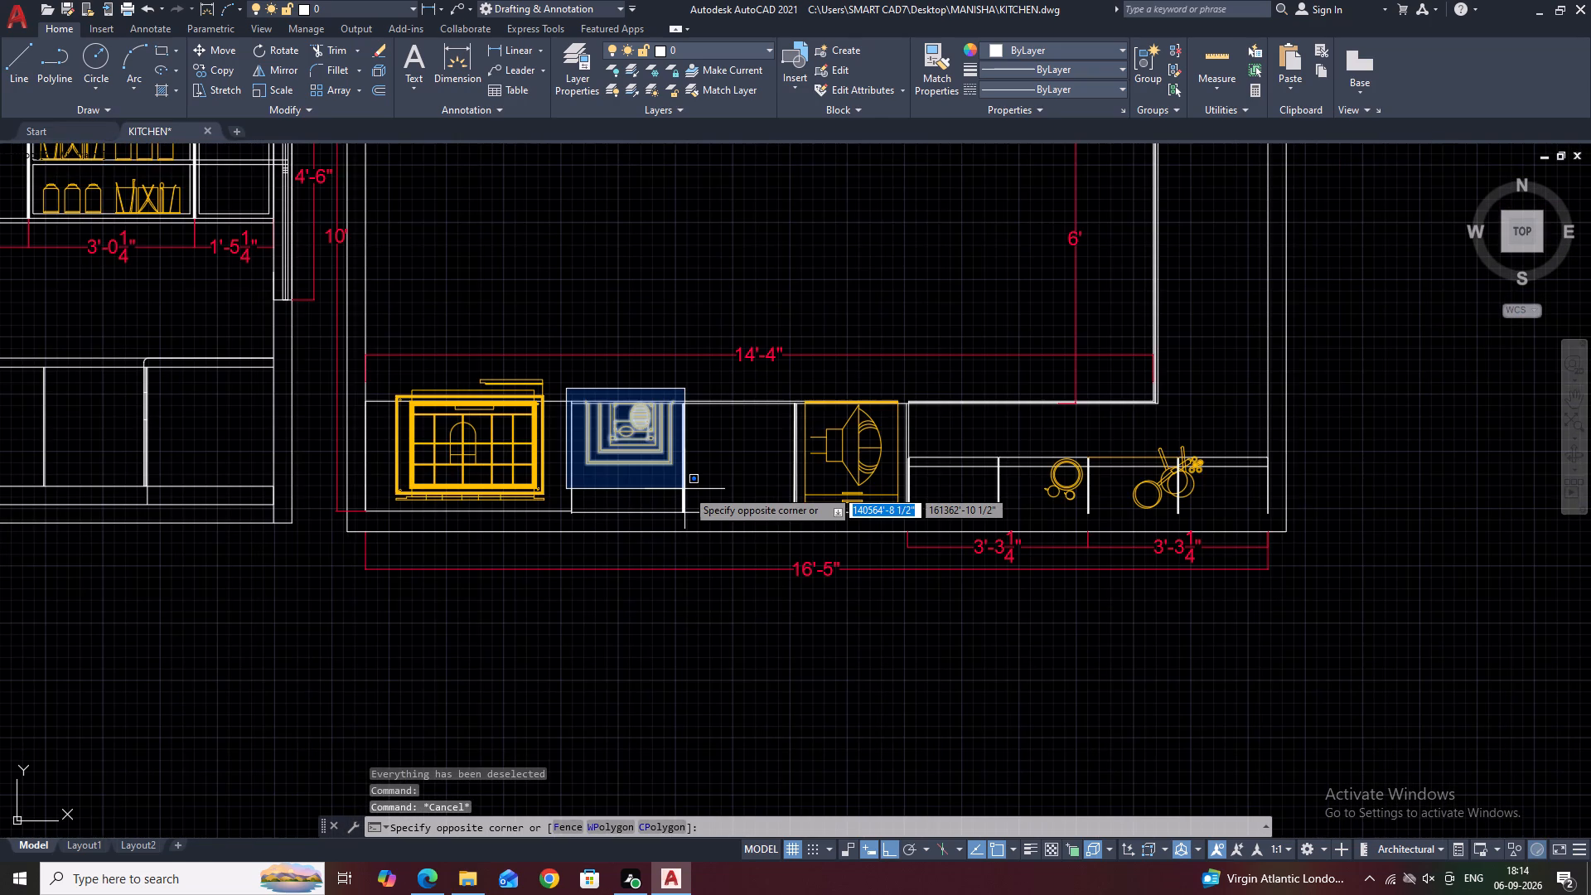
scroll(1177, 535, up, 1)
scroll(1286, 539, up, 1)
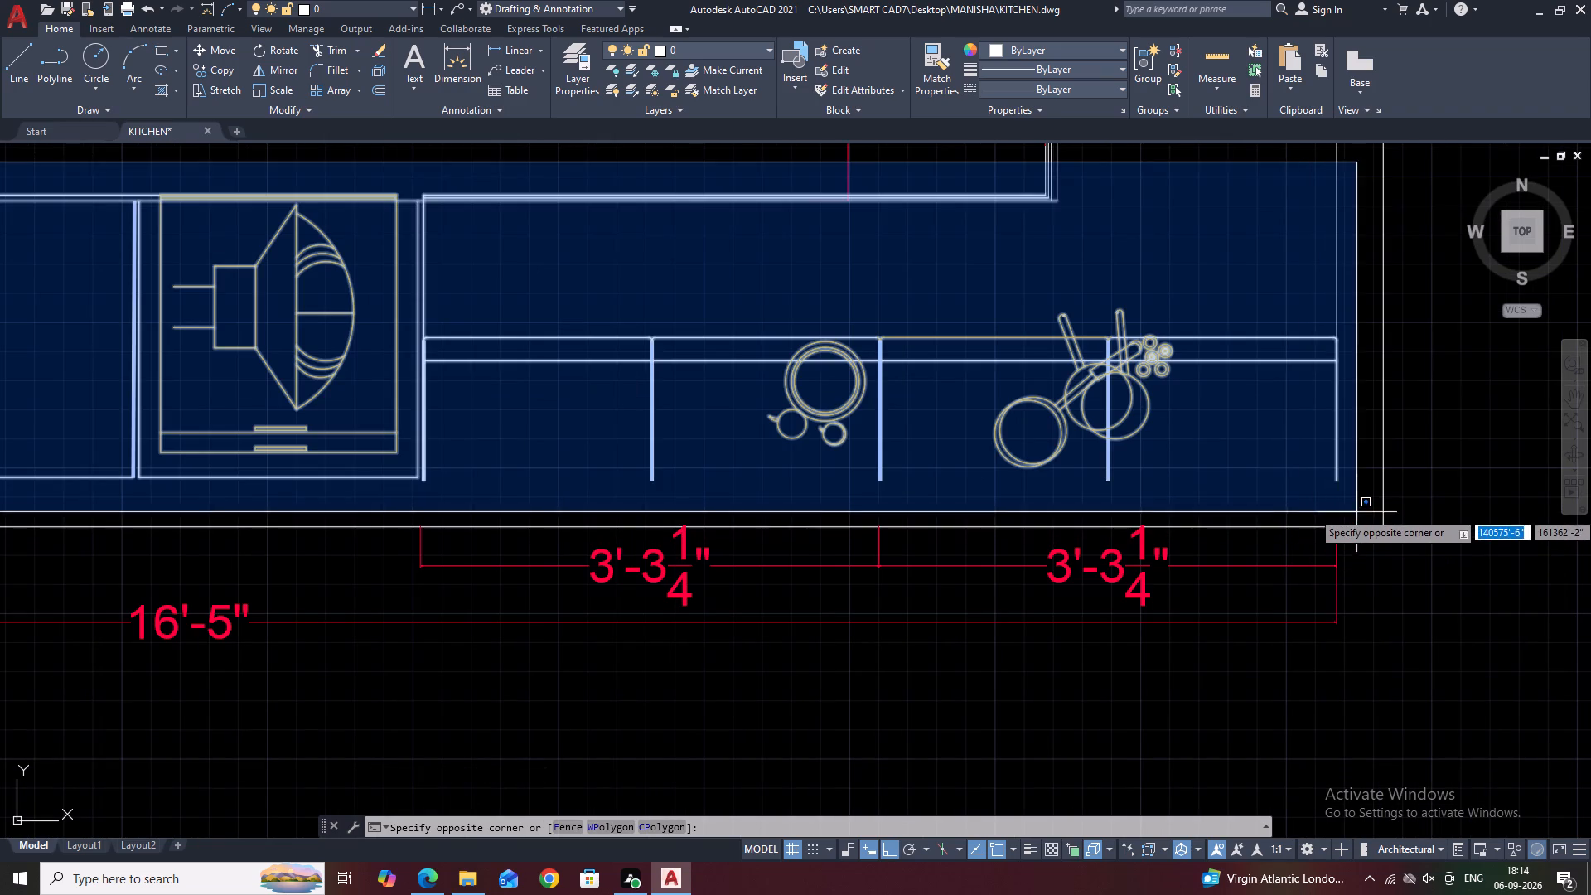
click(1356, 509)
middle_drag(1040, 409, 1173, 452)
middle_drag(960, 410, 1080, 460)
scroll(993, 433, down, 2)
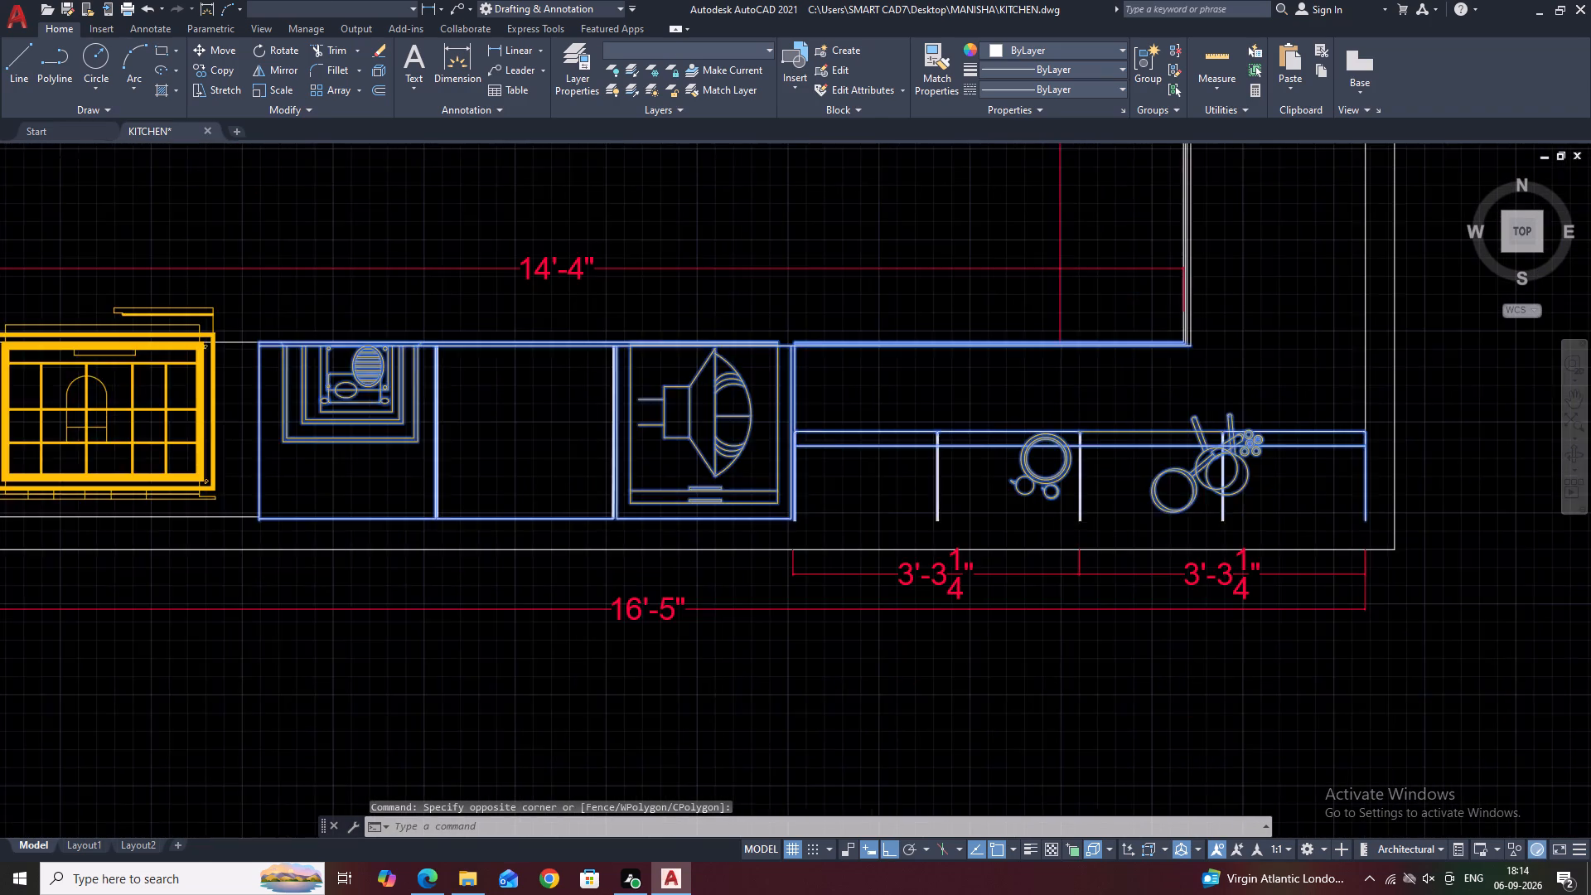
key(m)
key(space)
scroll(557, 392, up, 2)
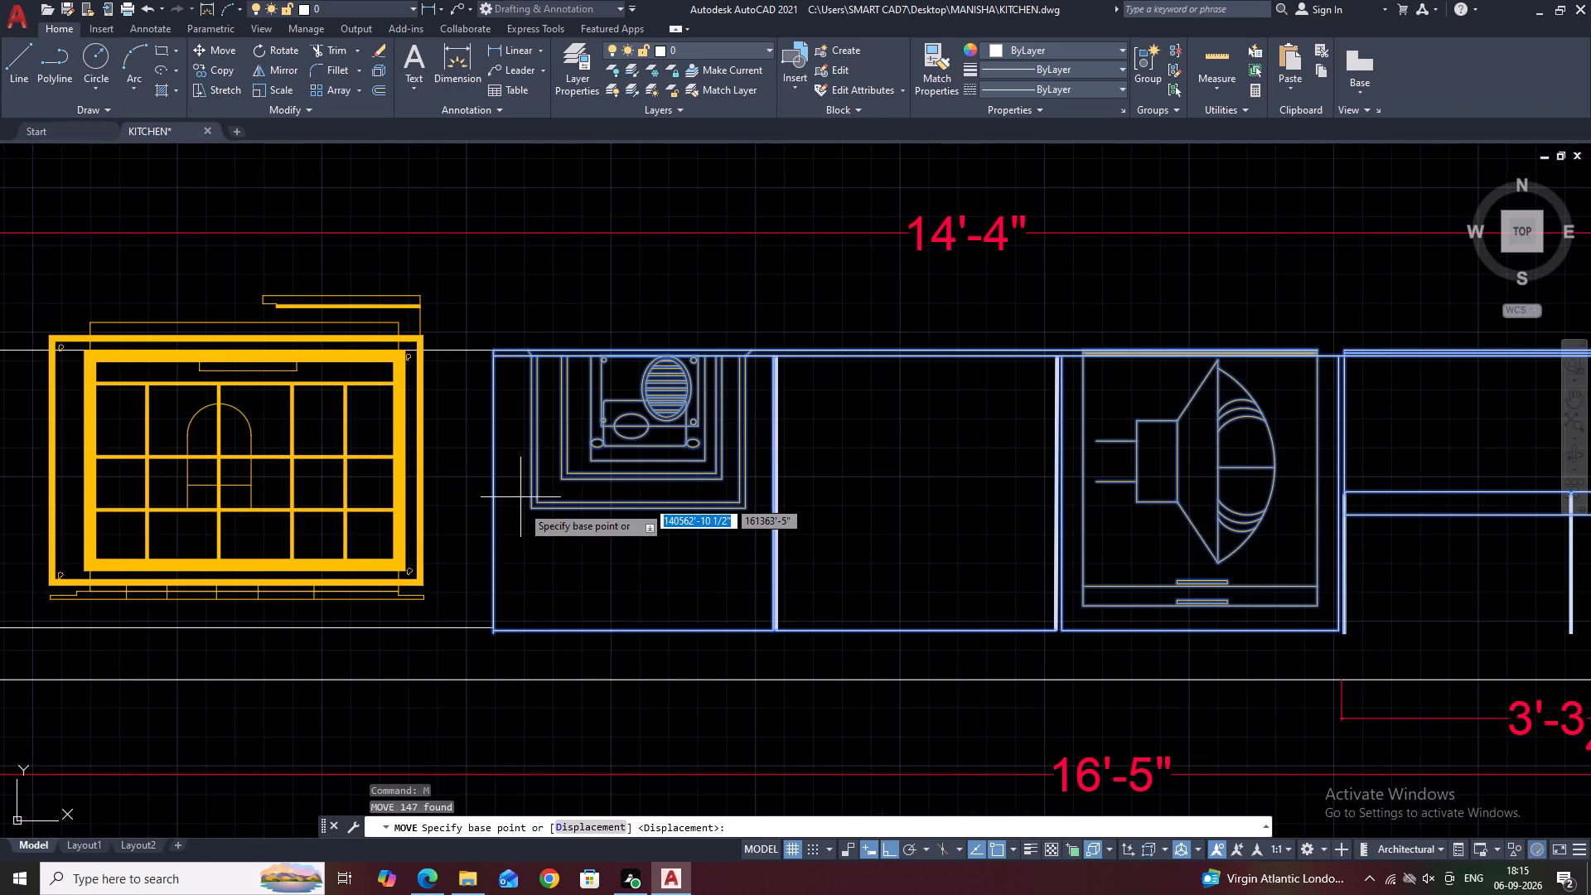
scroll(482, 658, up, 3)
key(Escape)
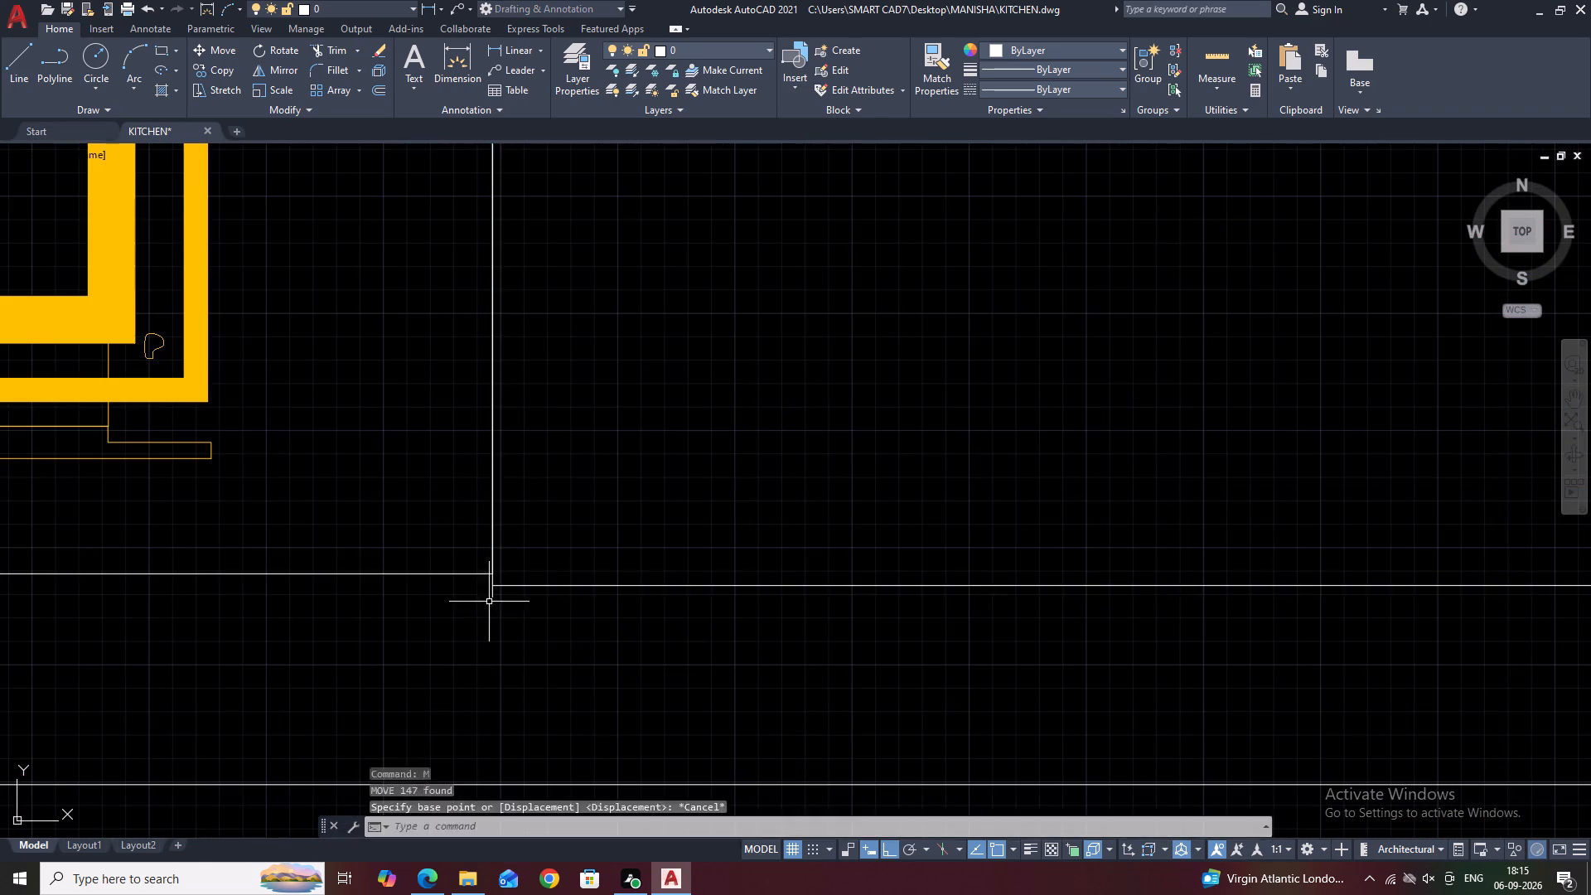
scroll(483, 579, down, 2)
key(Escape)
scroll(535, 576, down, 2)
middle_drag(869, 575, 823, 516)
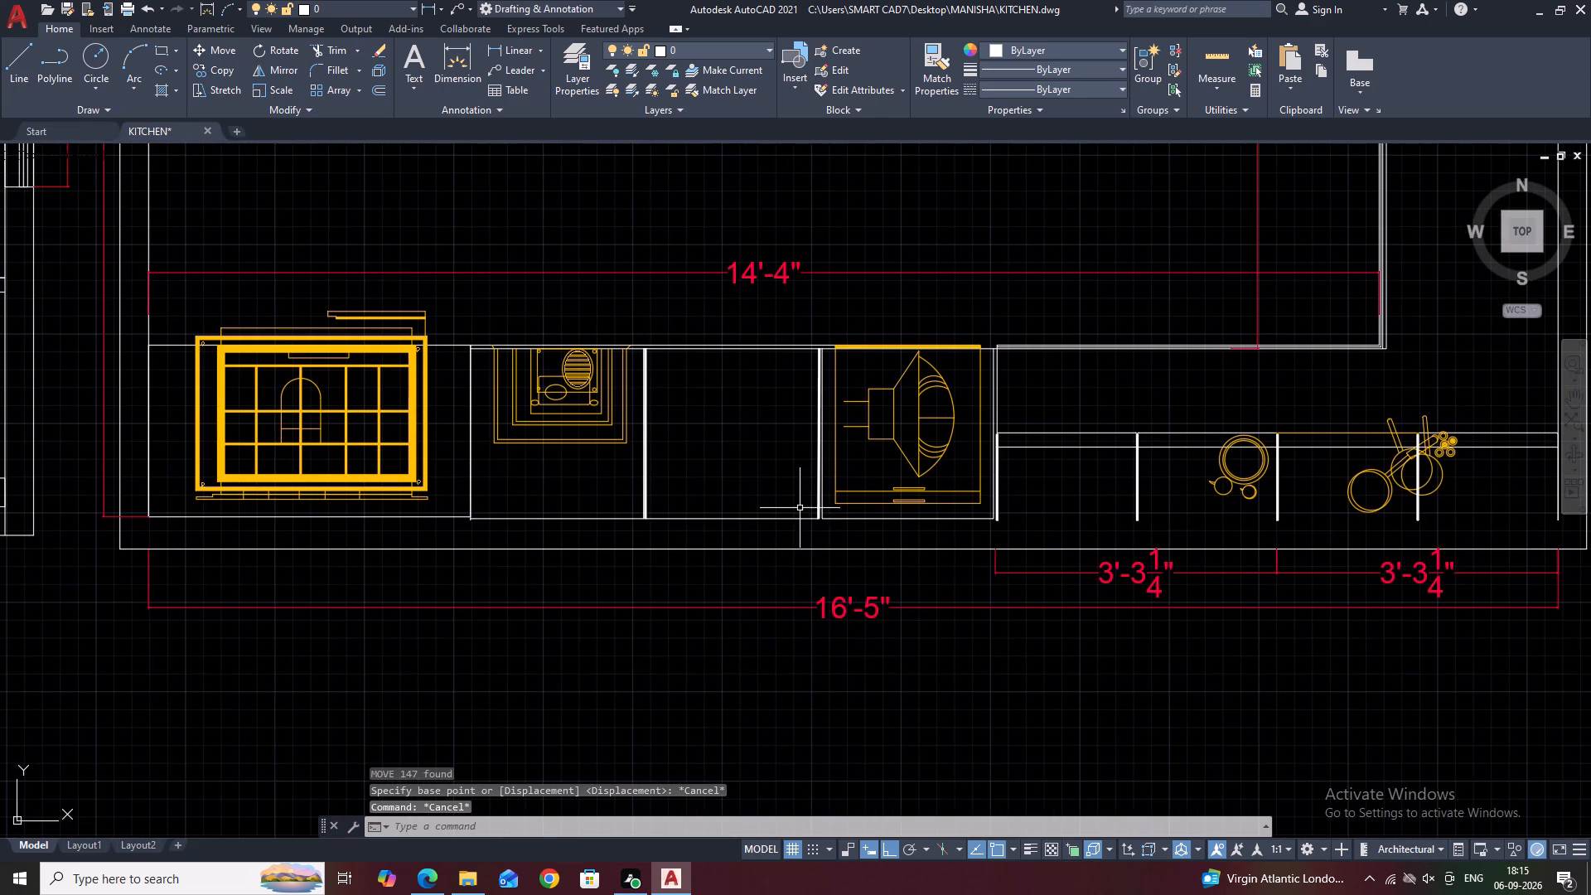
Move the base line of the cabinet with the nested-rectangle fixture up to meet the base line of the grid-patterned fixture's bay.
scroll(513, 546, up, 1)
drag(564, 473, 546, 497)
click(529, 516)
middle_drag(584, 495, 562, 512)
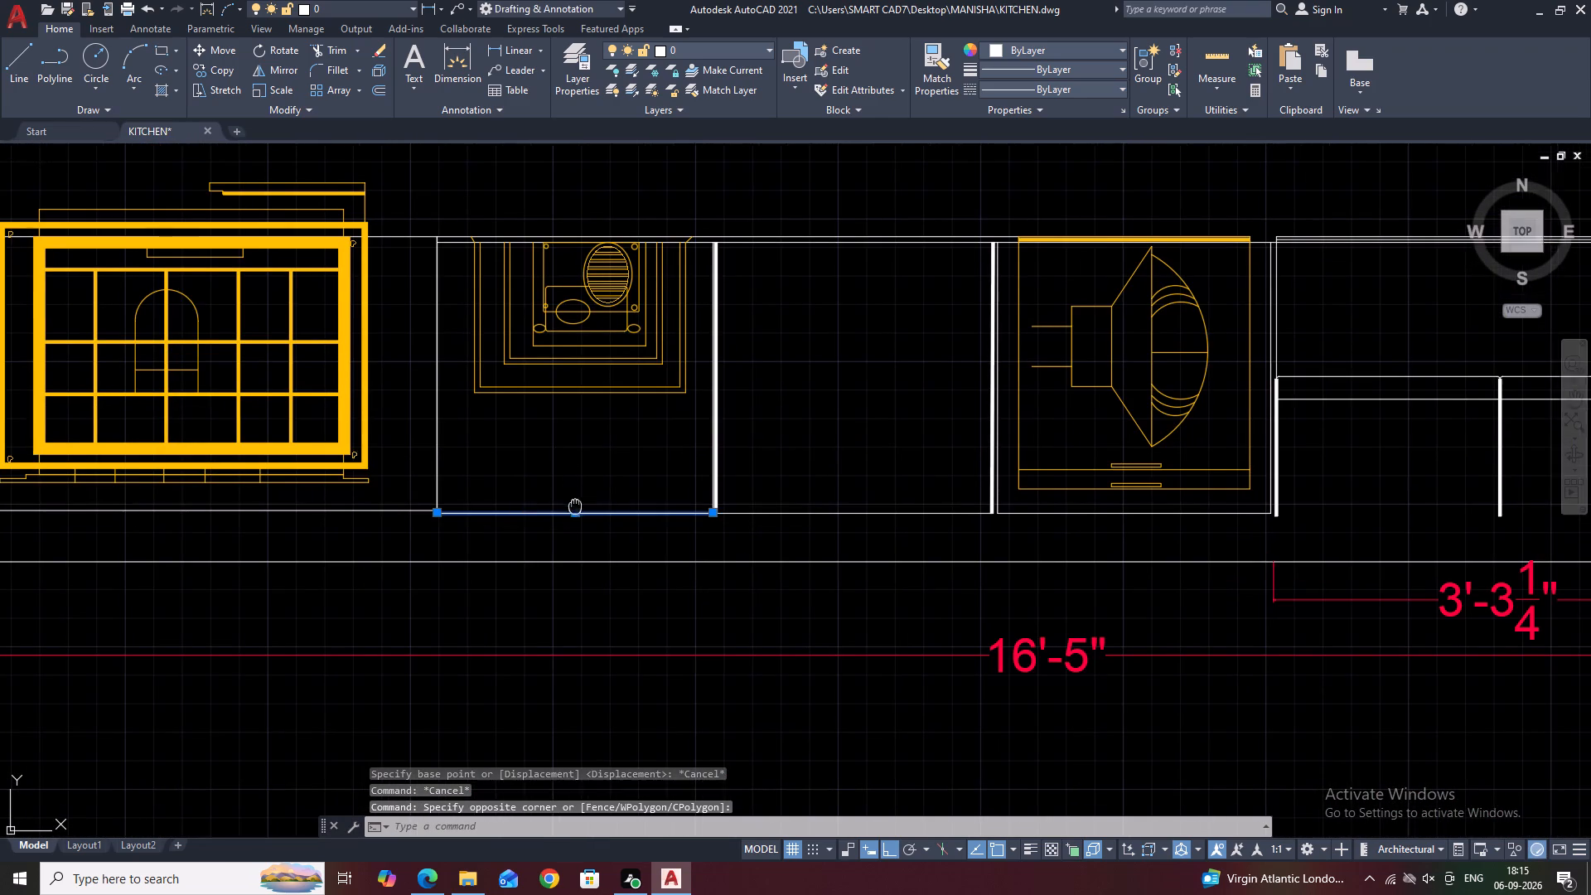
middle_drag(562, 512, 553, 515)
scroll(557, 536, up, 2)
key(m)
key(space)
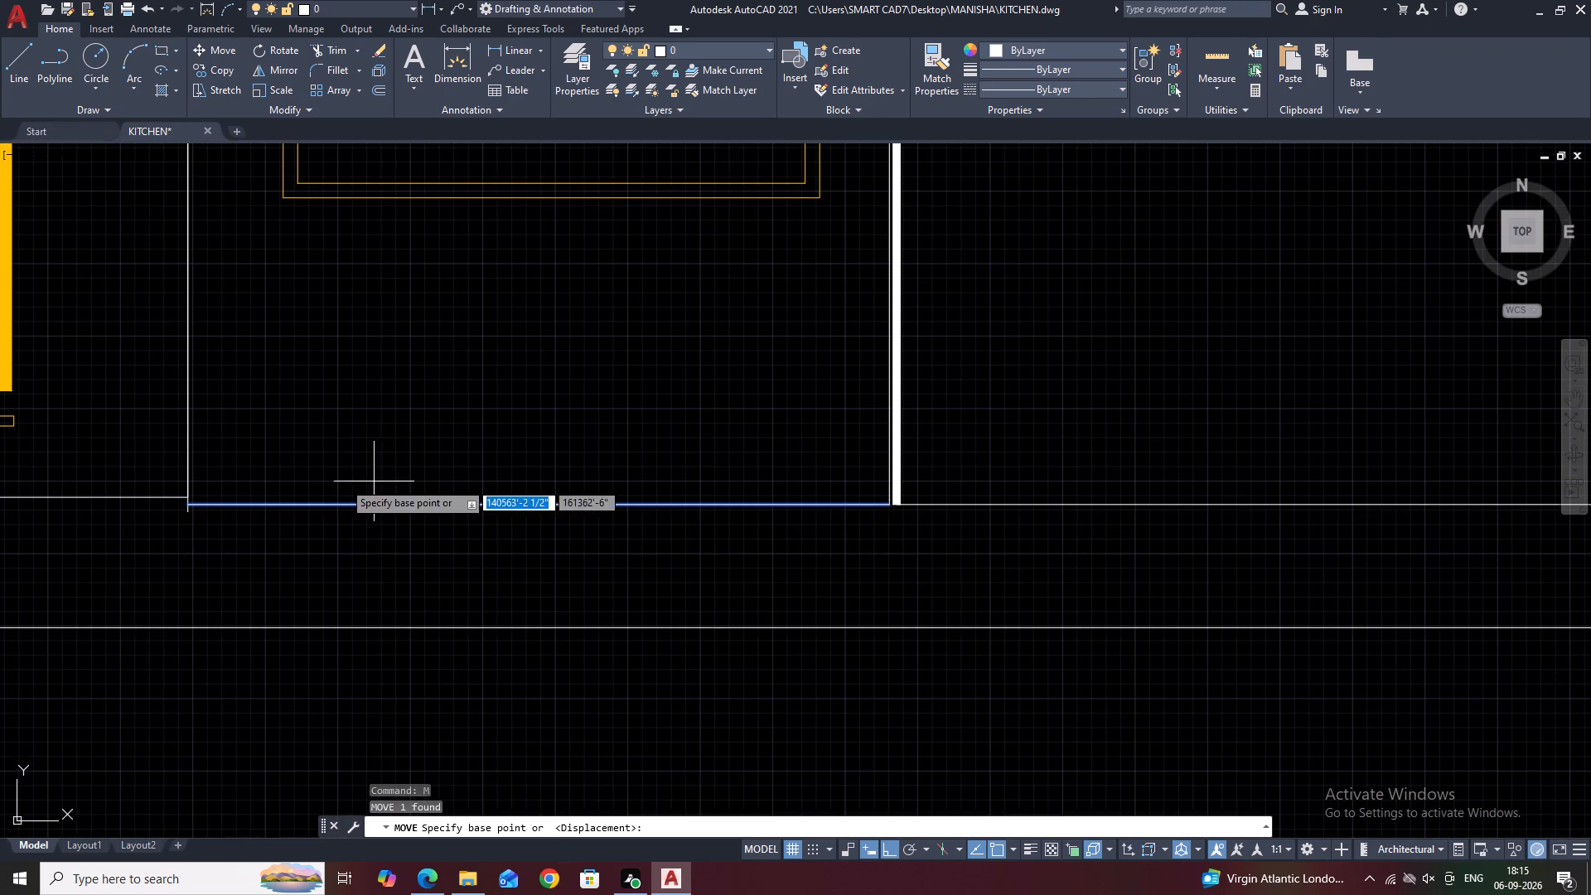
scroll(253, 524, up, 2)
scroll(118, 482, up, 1)
click(99, 489)
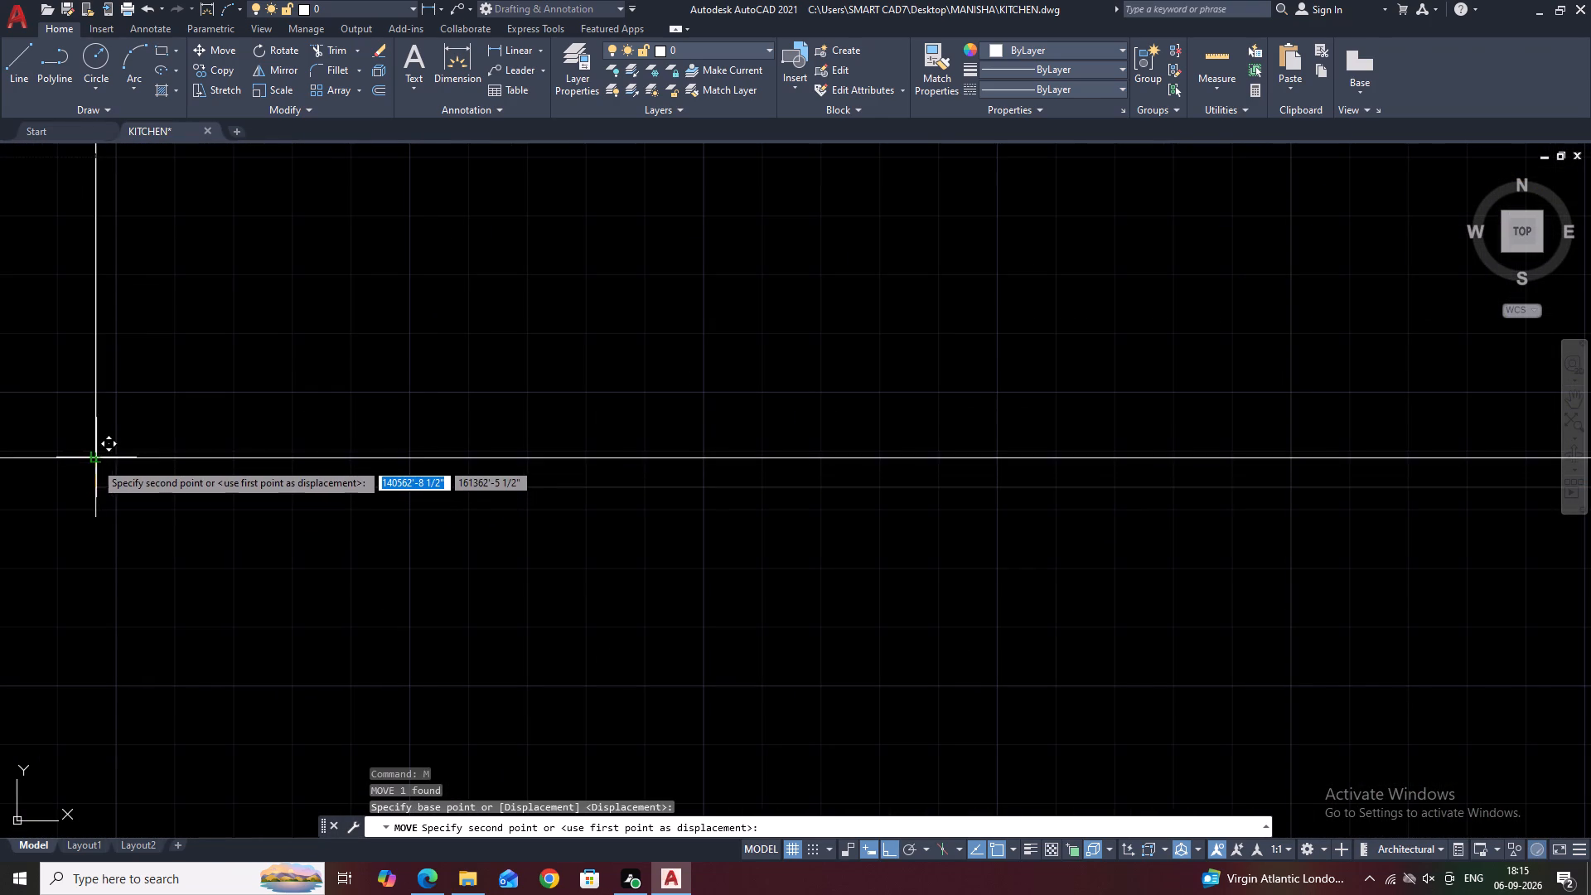
click(89, 462)
key(Escape)
Trim the side line overhanging the aligned base line between the grid-patterned and nested-rectangle fixtures.
middle_drag(175, 482, 573, 434)
scroll(696, 382, down, 2)
text(TR)
key(space)
click(616, 404)
scroll(697, 423, down, 5)
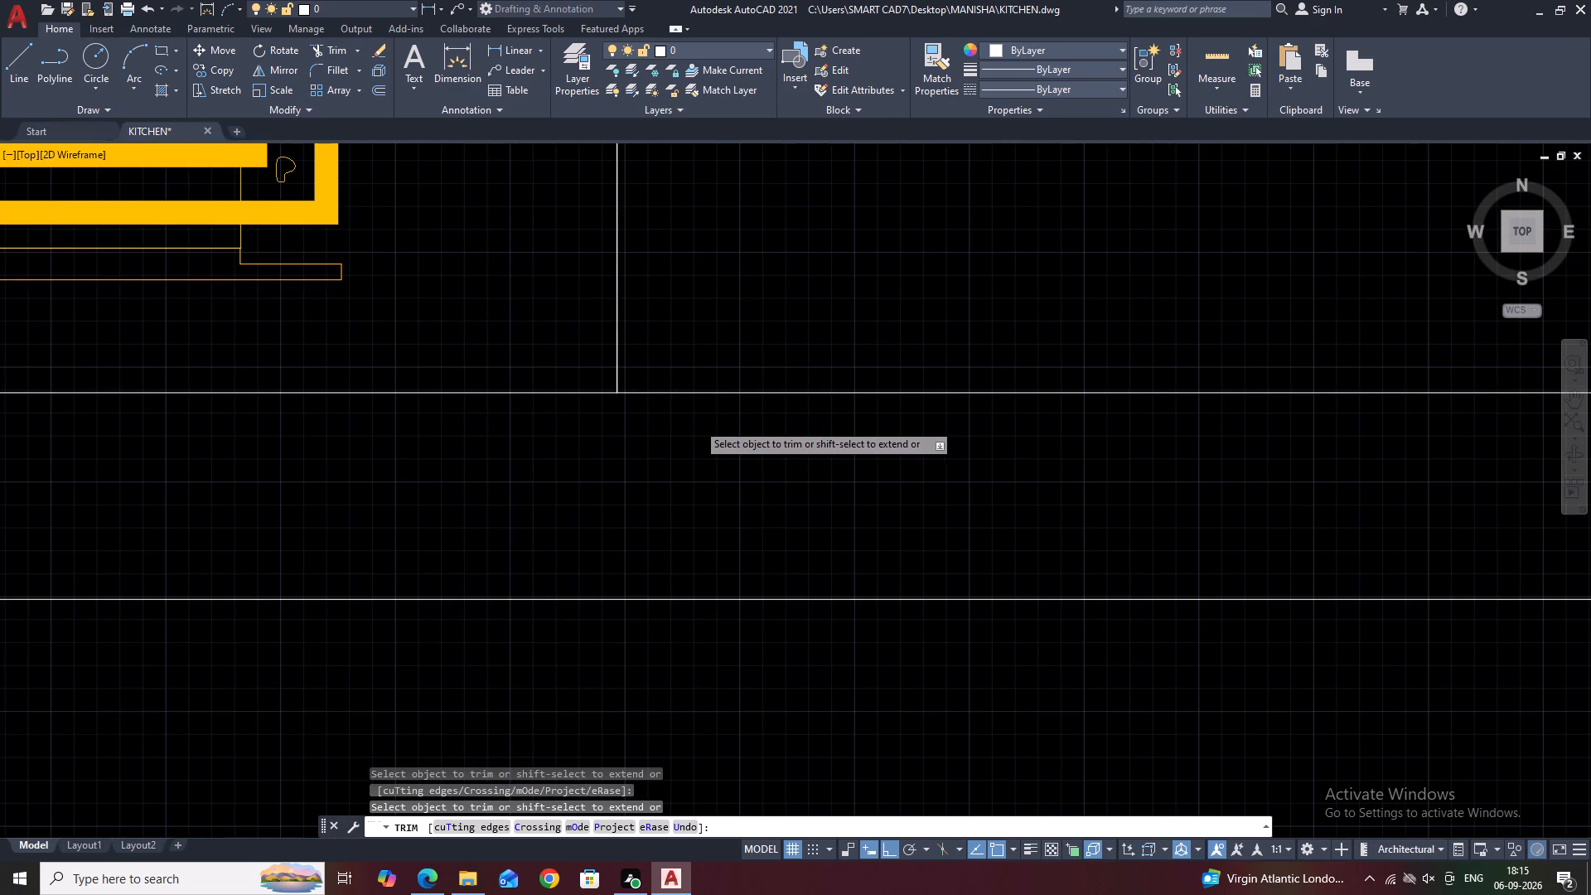
middle_drag(970, 436, 741, 451)
scroll(867, 456, down, 2)
key(Escape)
Move the base line of the empty middle cabinet up to the end of the adjacent nested-rectangle fixture cabinet's base line.
middle_drag(1019, 456, 954, 447)
scroll(912, 442, up, 2)
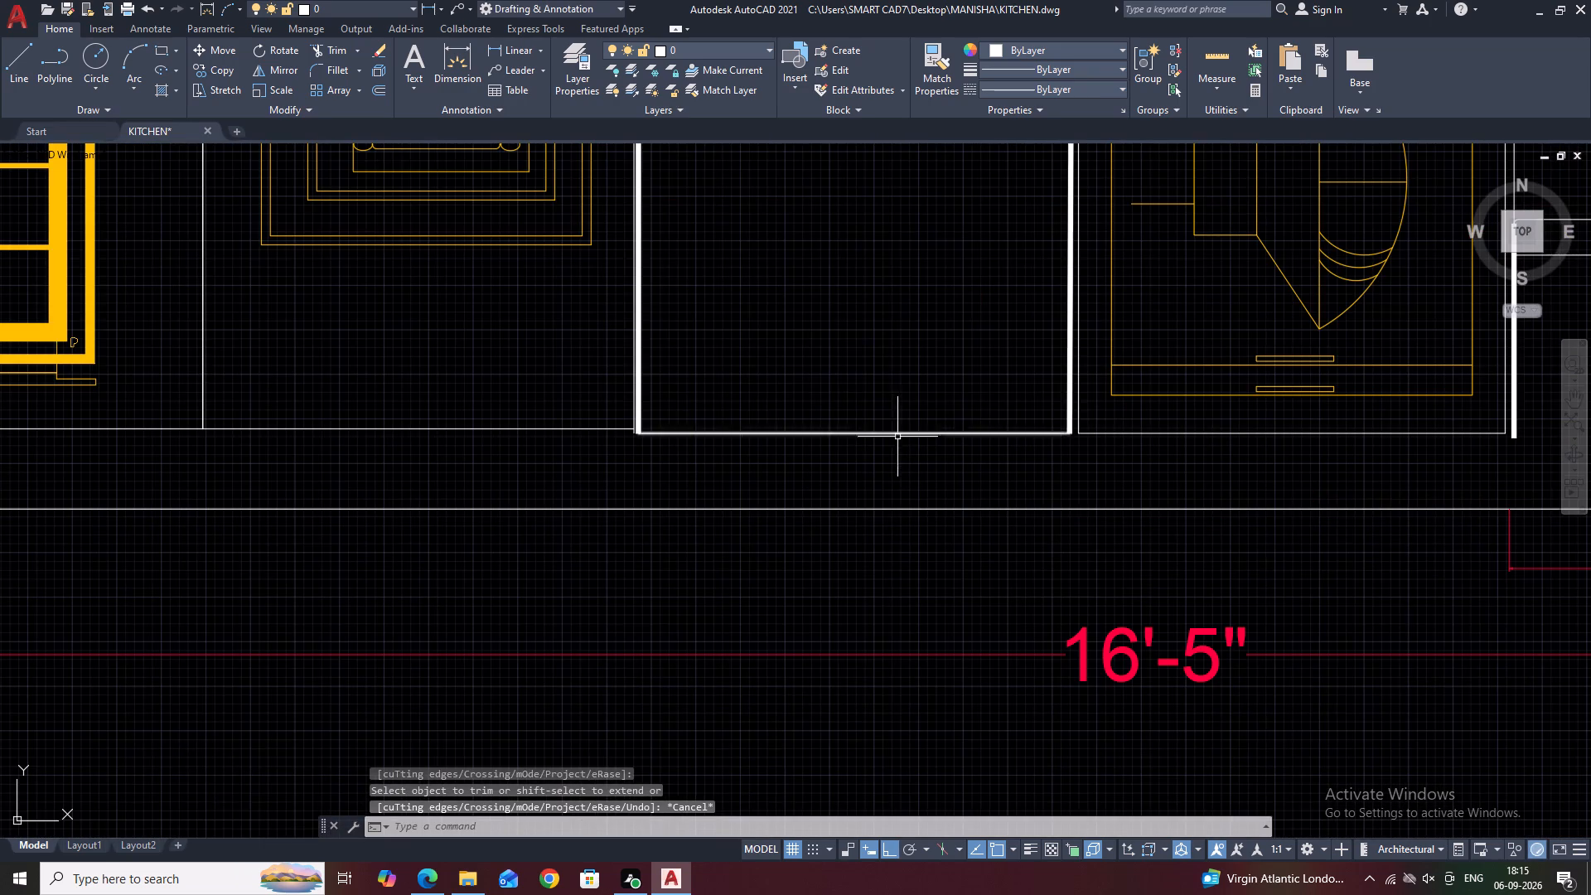
click(897, 448)
click(849, 377)
middle_drag(874, 431, 907, 471)
key(m)
key(space)
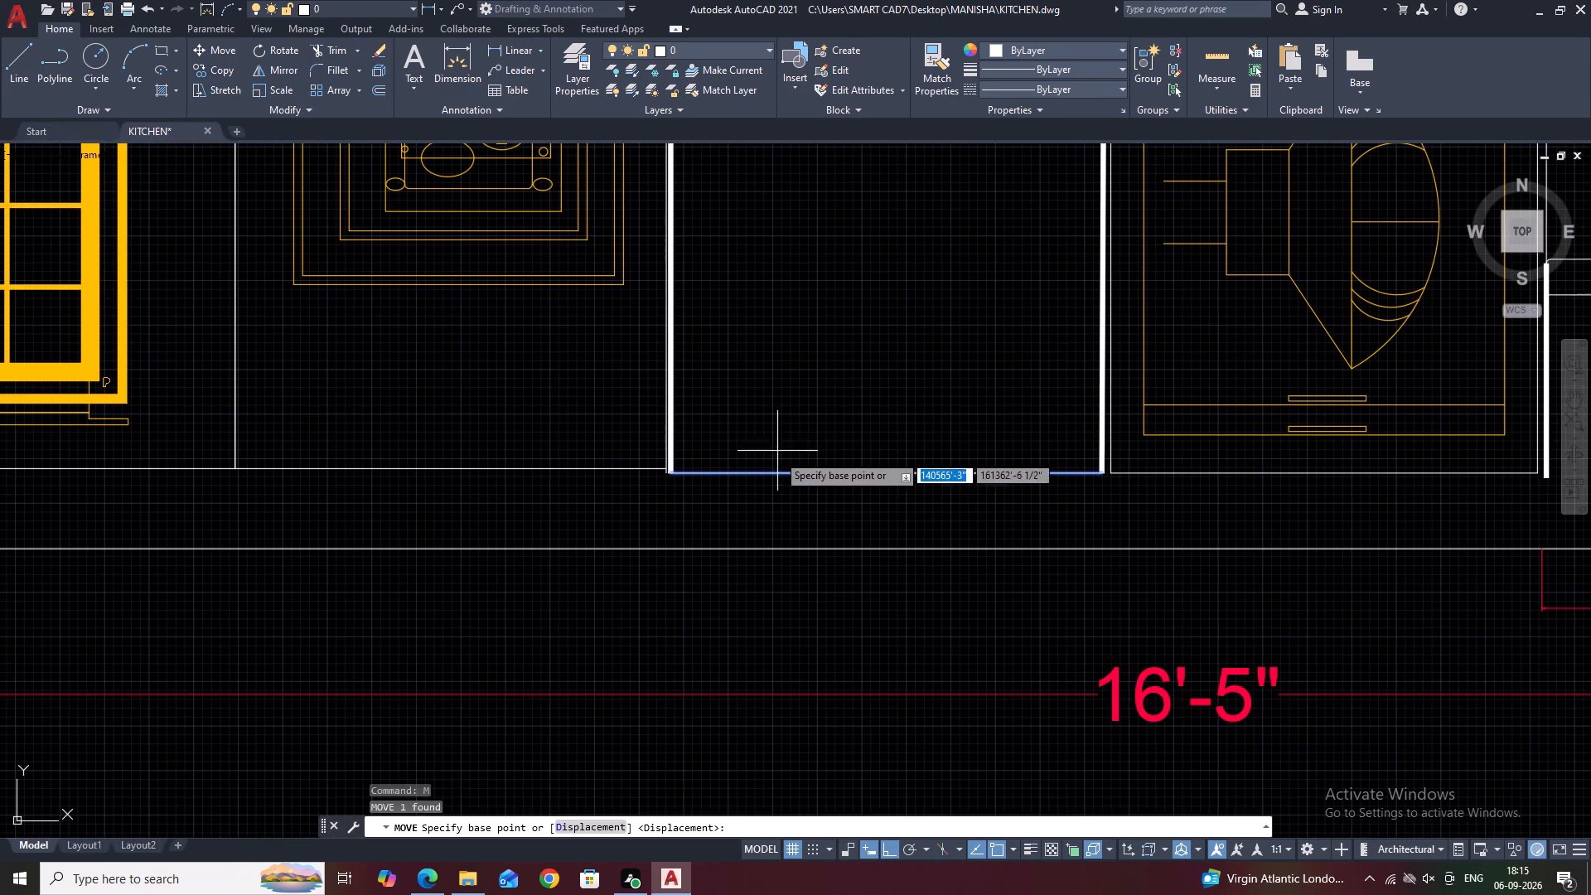
scroll(757, 466, up, 2)
scroll(665, 472, up, 1)
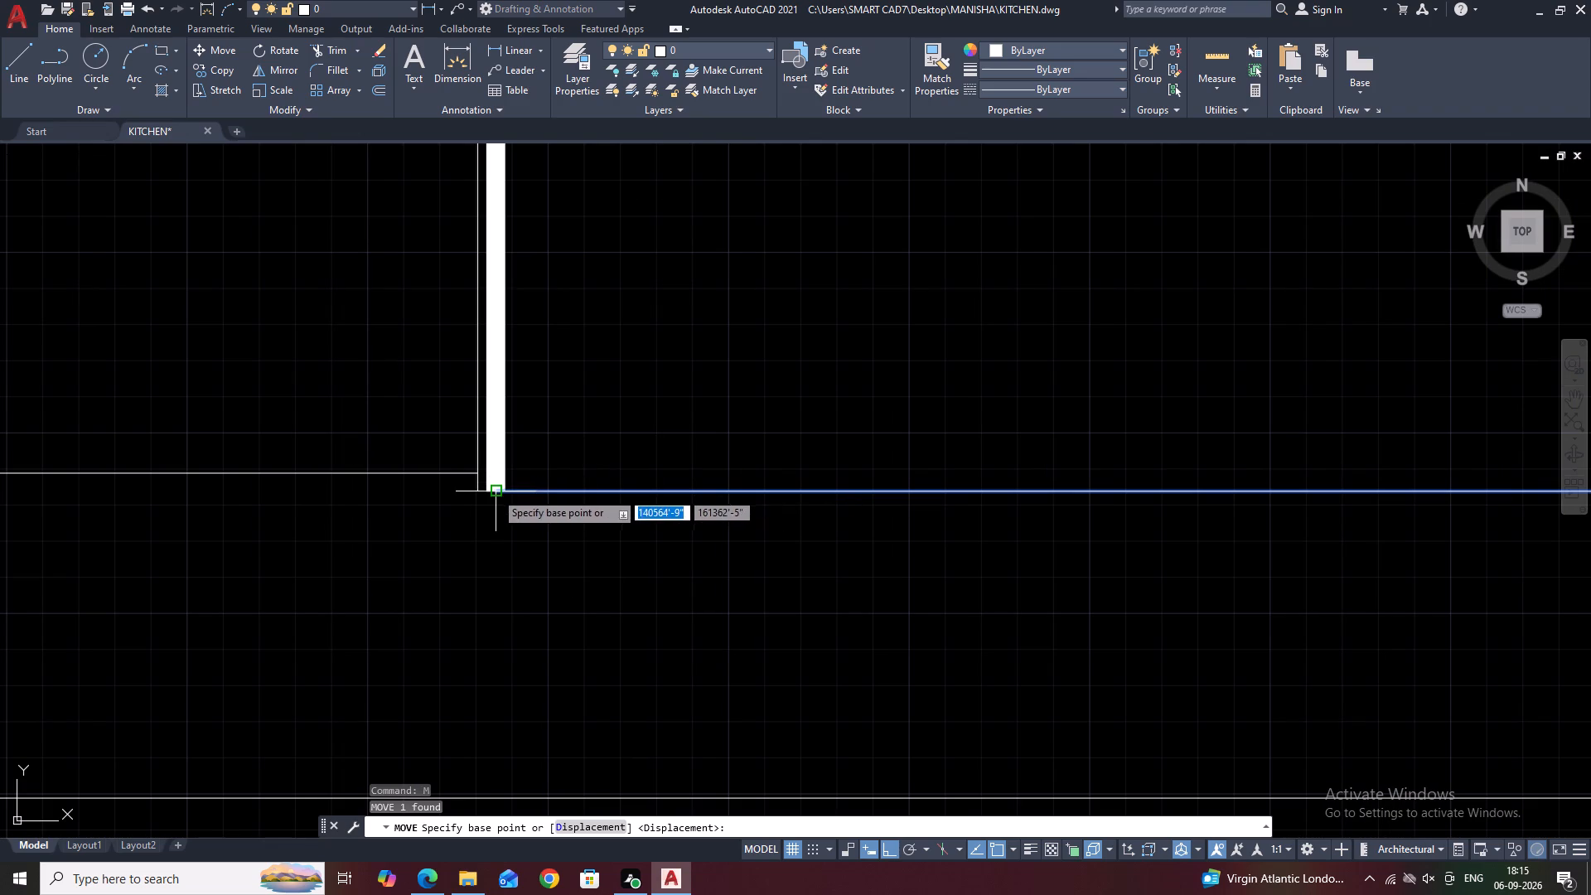
click(495, 491)
click(474, 473)
scroll(545, 457, down, 3)
key(Escape)
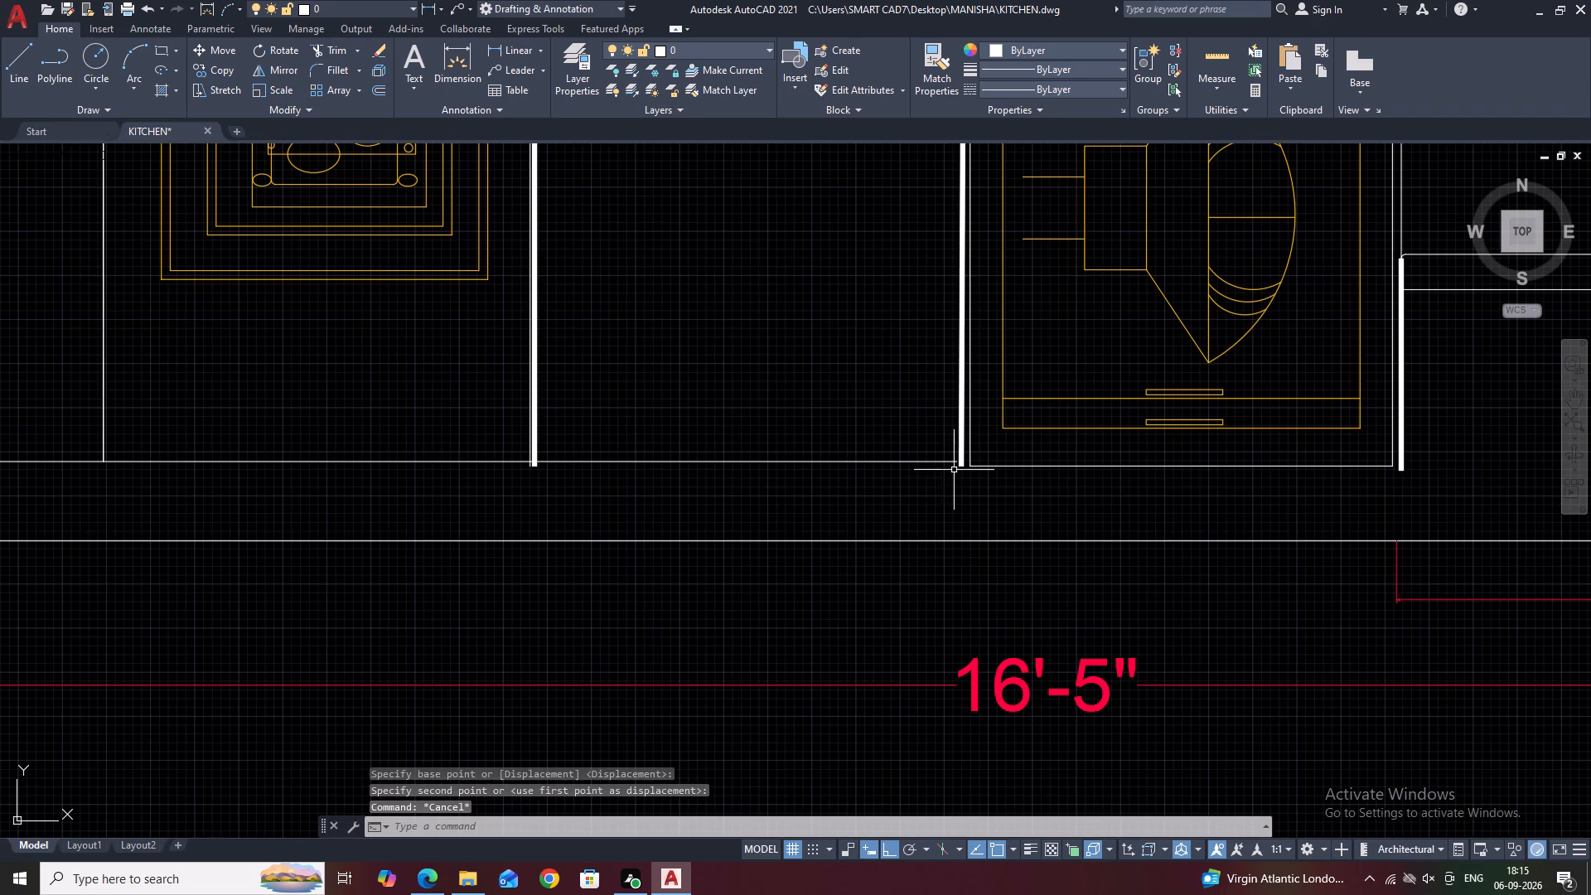
Move the base line of the cabinet with the cone-shaped fixture horizontally so it starts at the thick partition beside the empty cabinet.
drag(1007, 468, 1002, 461)
click(989, 440)
scroll(964, 470, up, 2)
click(974, 482)
scroll(965, 468, up, 2)
key(Escape)
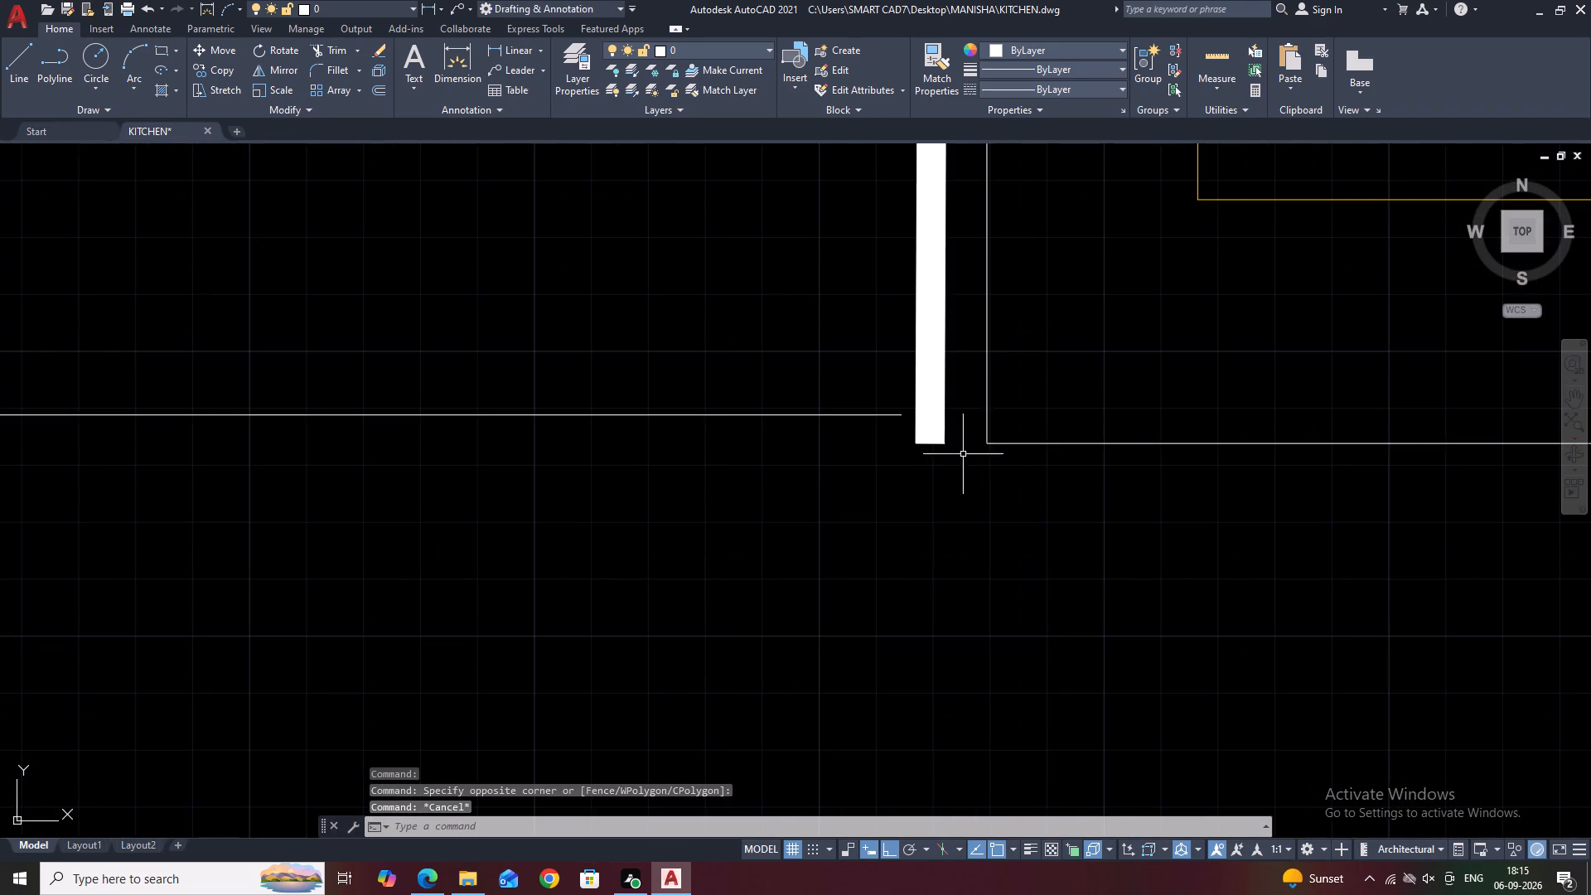
drag(1036, 423, 1036, 434)
click(1018, 476)
scroll(974, 438, up, 3)
text(M)
key(space)
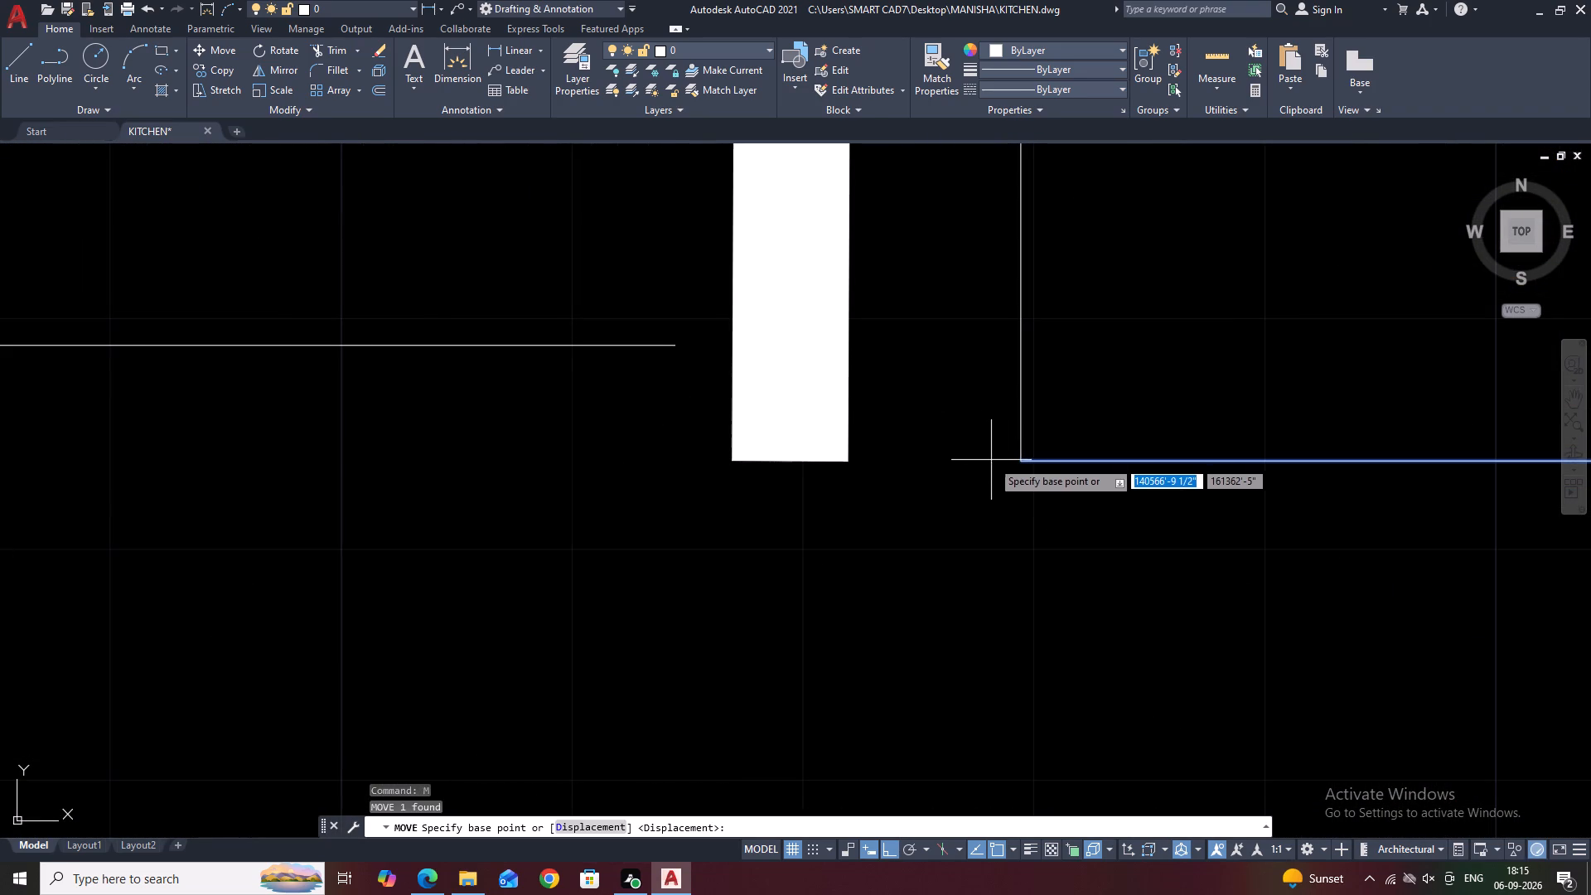
click(1022, 462)
click(781, 346)
scroll(812, 389, down, 3)
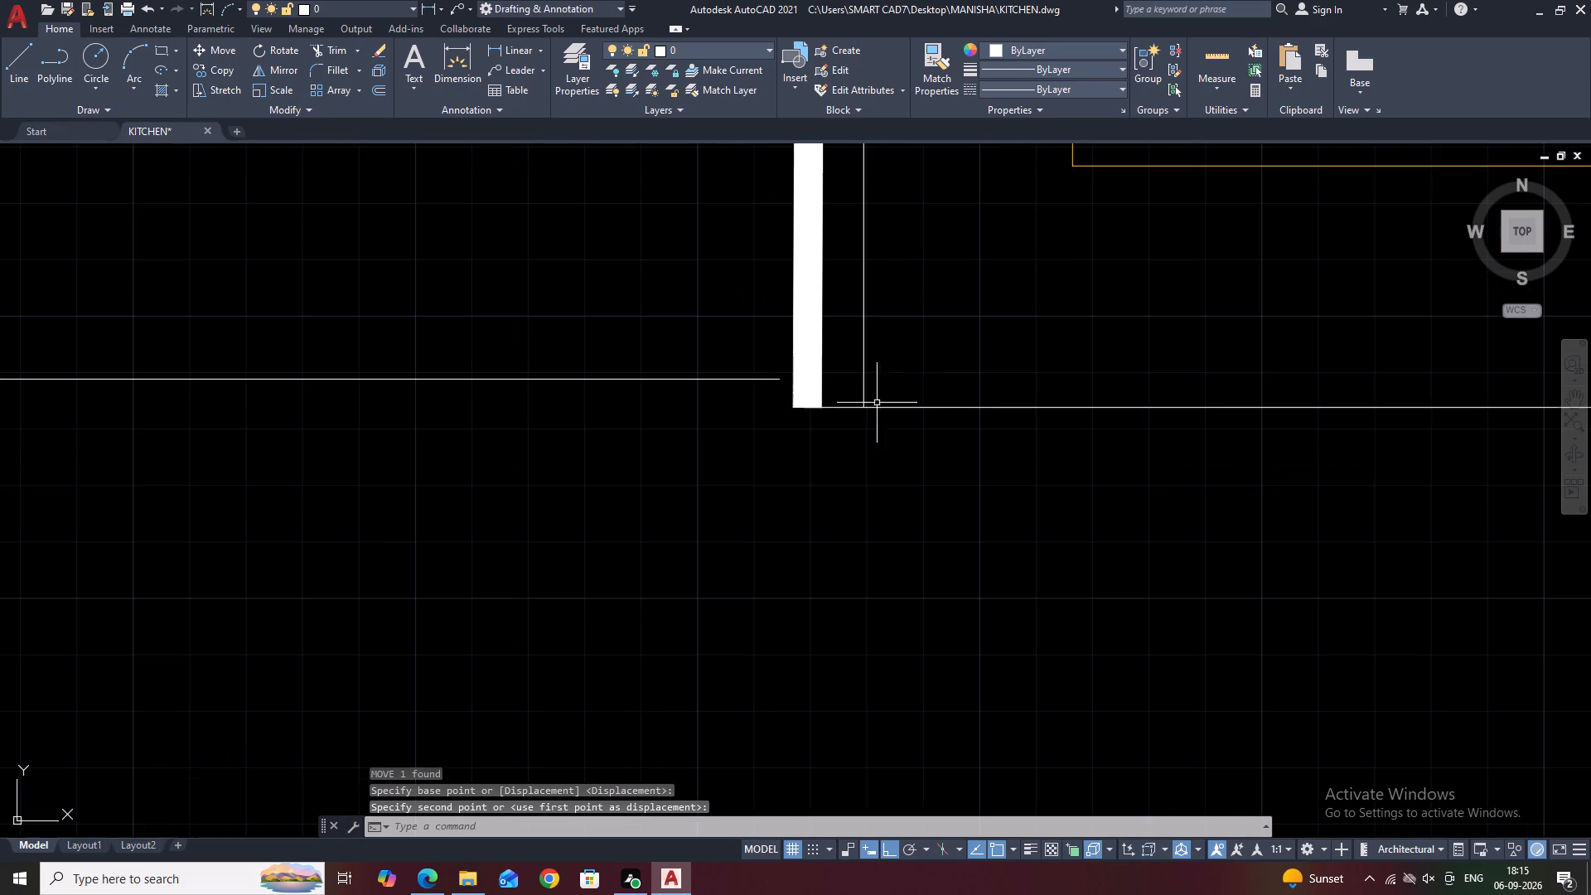
Move the cone-shaped fixture cabinet's base line up to the end of the empty cabinet's base line.
click(838, 407)
key(m)
key(space)
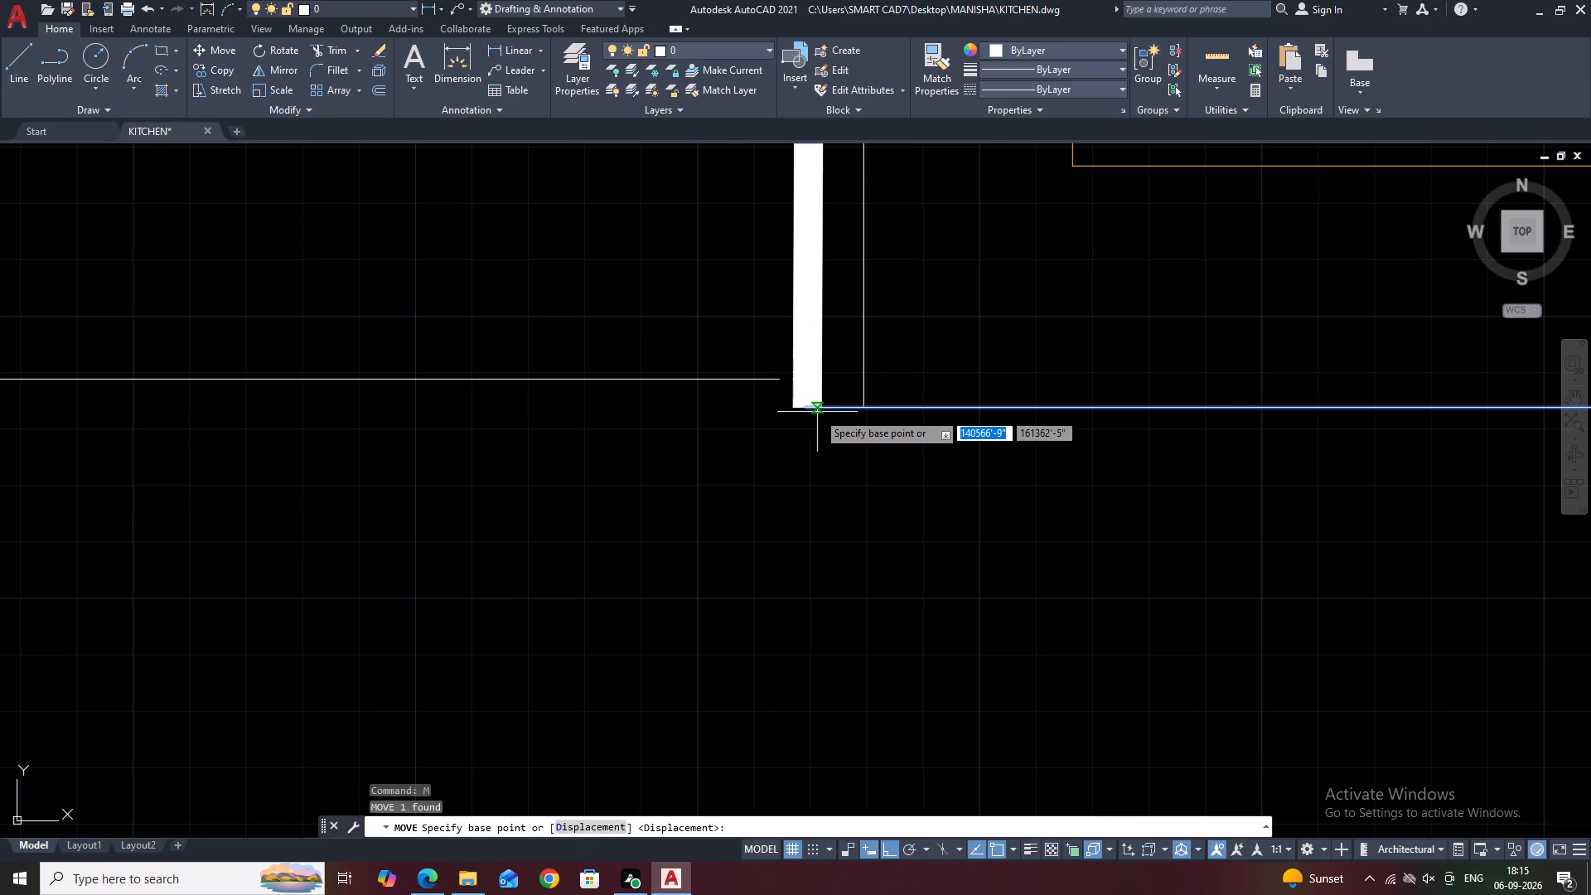
click(810, 409)
click(778, 380)
scroll(848, 383, down, 4)
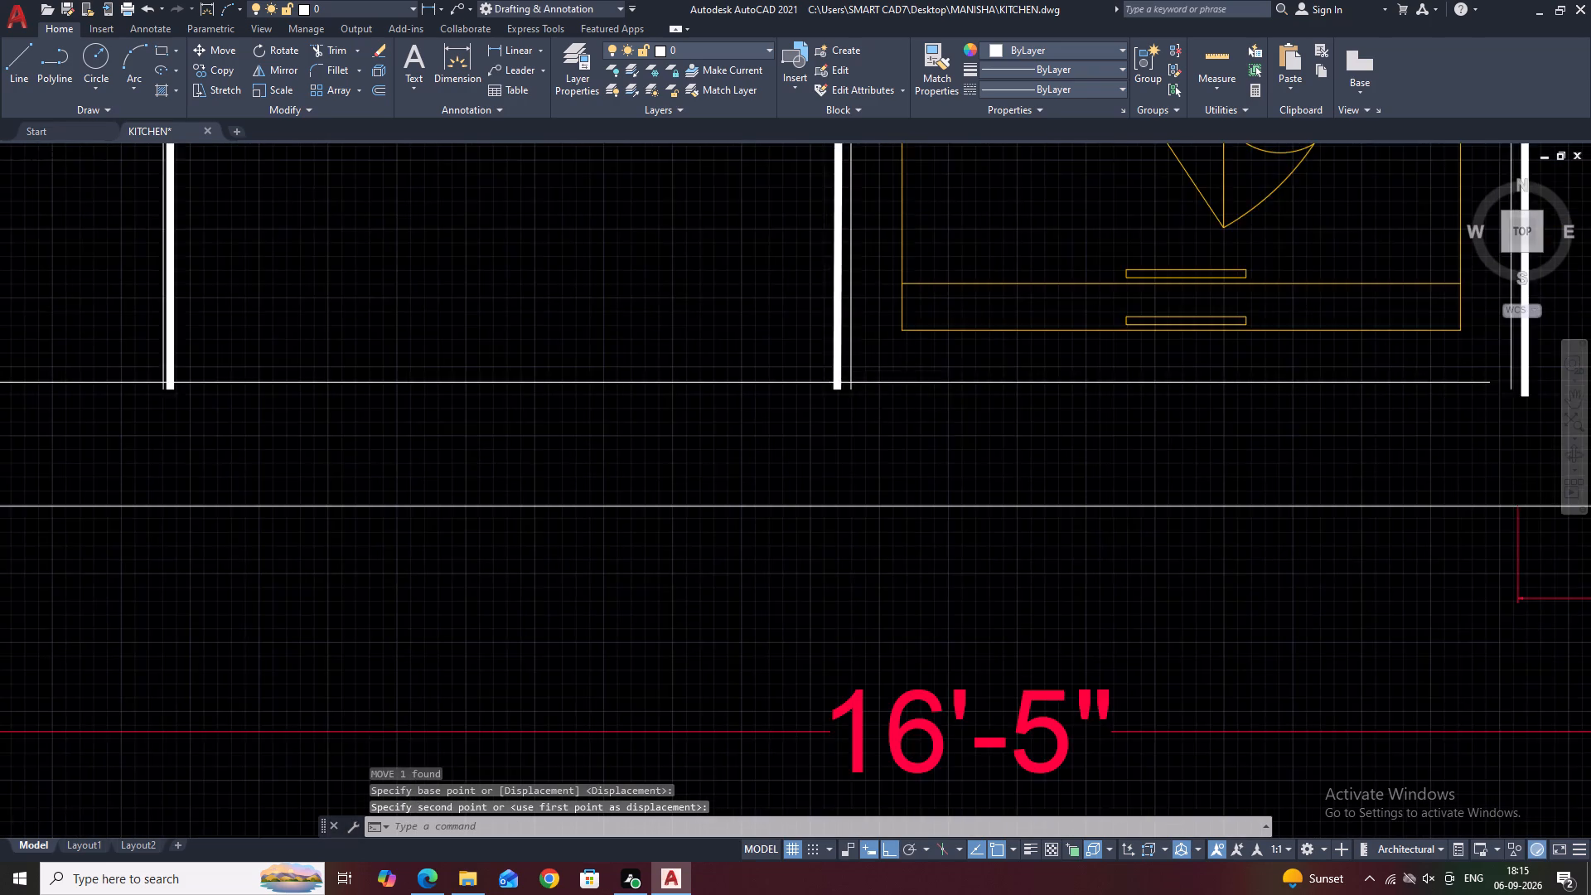
Trim the partition lines projecting below the base line between the empty cabinet and the cone-shaped fixture cabinet.
scroll(906, 372, down, 1)
middle_drag(1005, 364, 872, 423)
middle_drag(977, 447, 1027, 456)
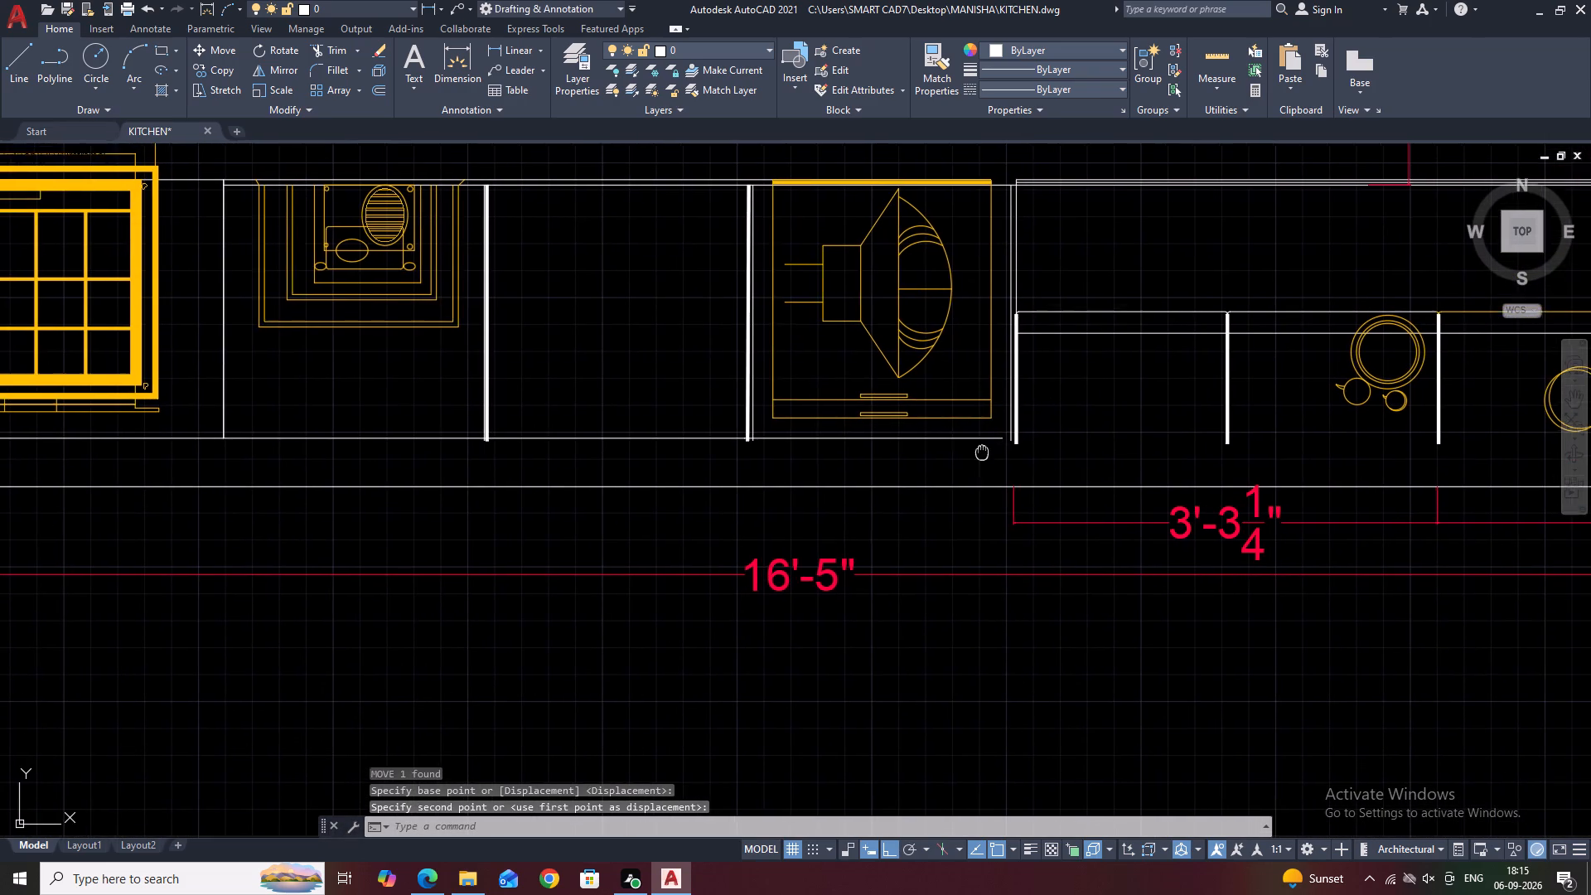
middle_drag(1027, 456, 1032, 454)
text(TR)
key(space)
scroll(789, 445, up, 3)
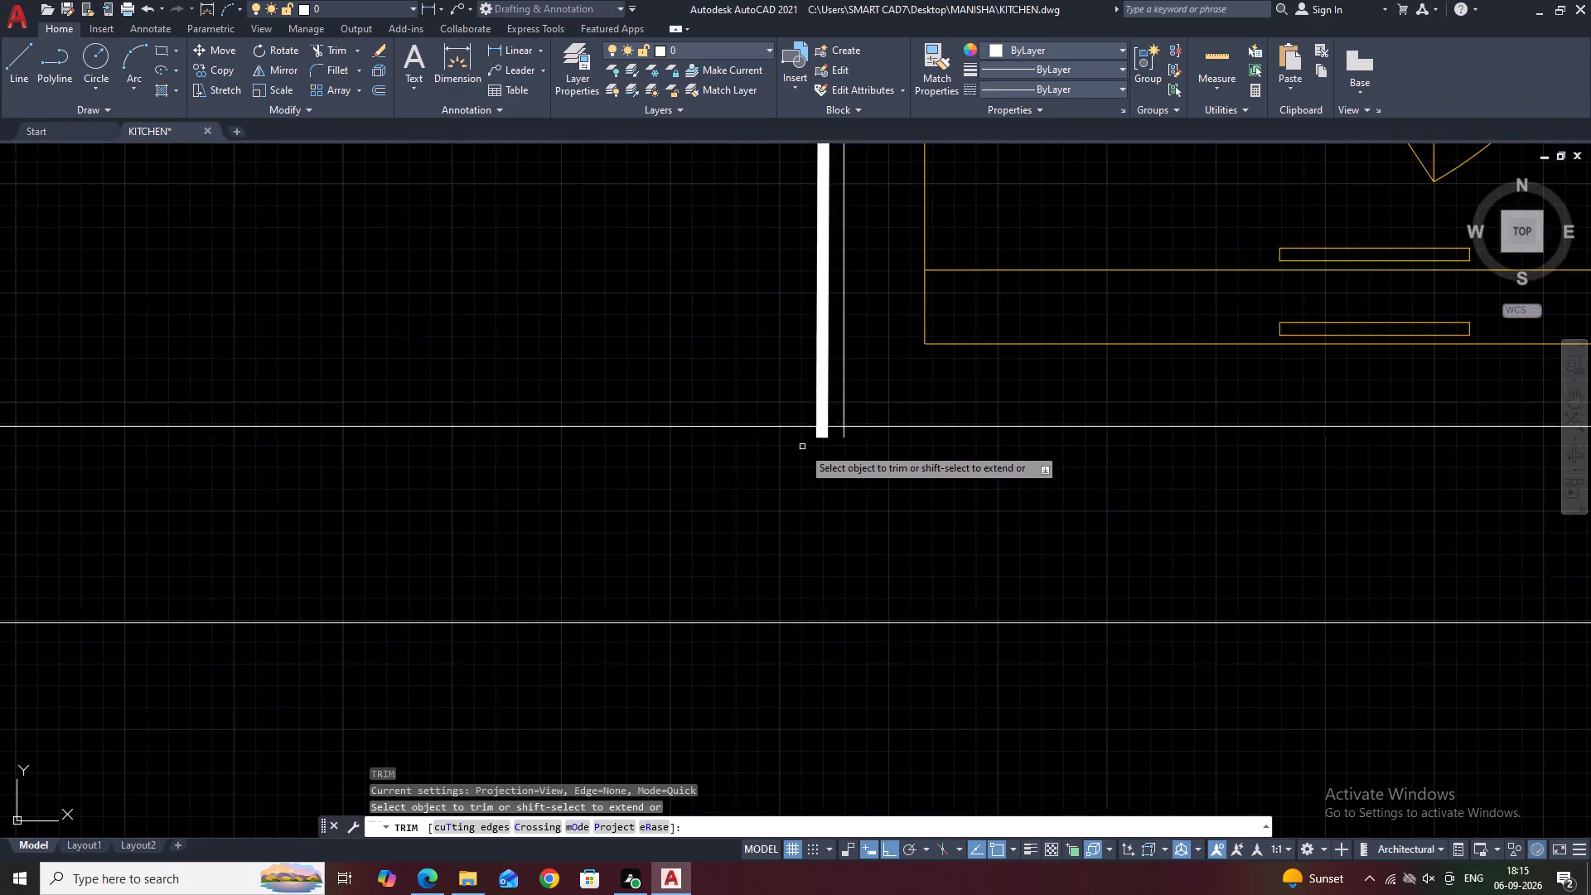
scroll(802, 447, up, 1)
click(840, 427)
click(868, 427)
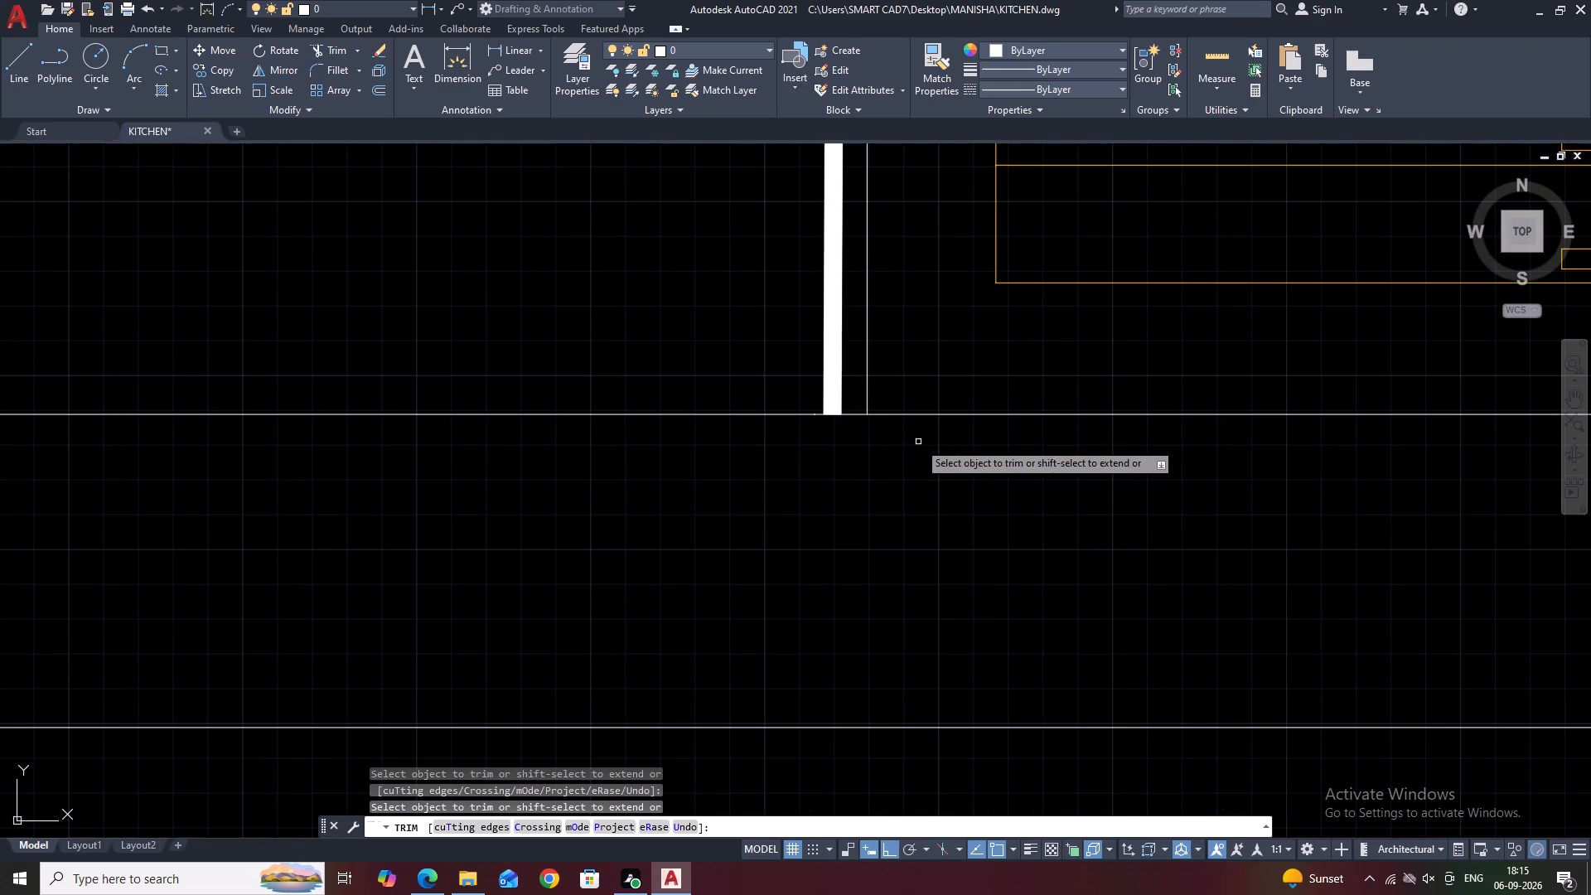
Trim the partition lines projecting below the base line between the nested-rectangle fixture cabinet and the empty cabinet.
scroll(918, 442, down, 2)
scroll(1009, 477, down, 3)
scroll(849, 476, up, 4)
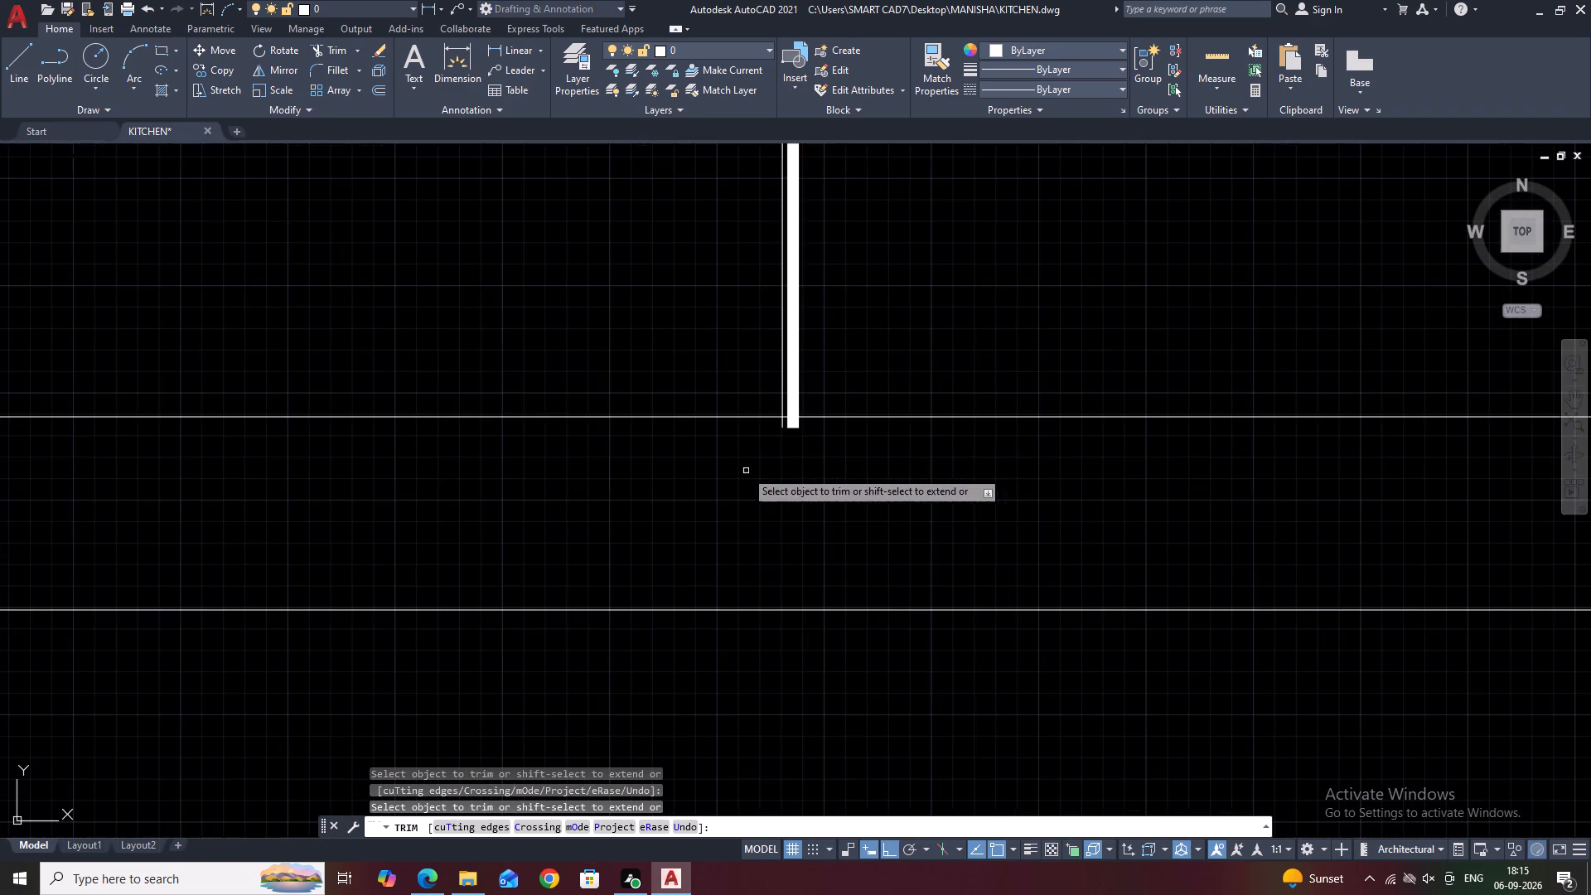
scroll(773, 433, up, 2)
click(852, 407)
click(775, 404)
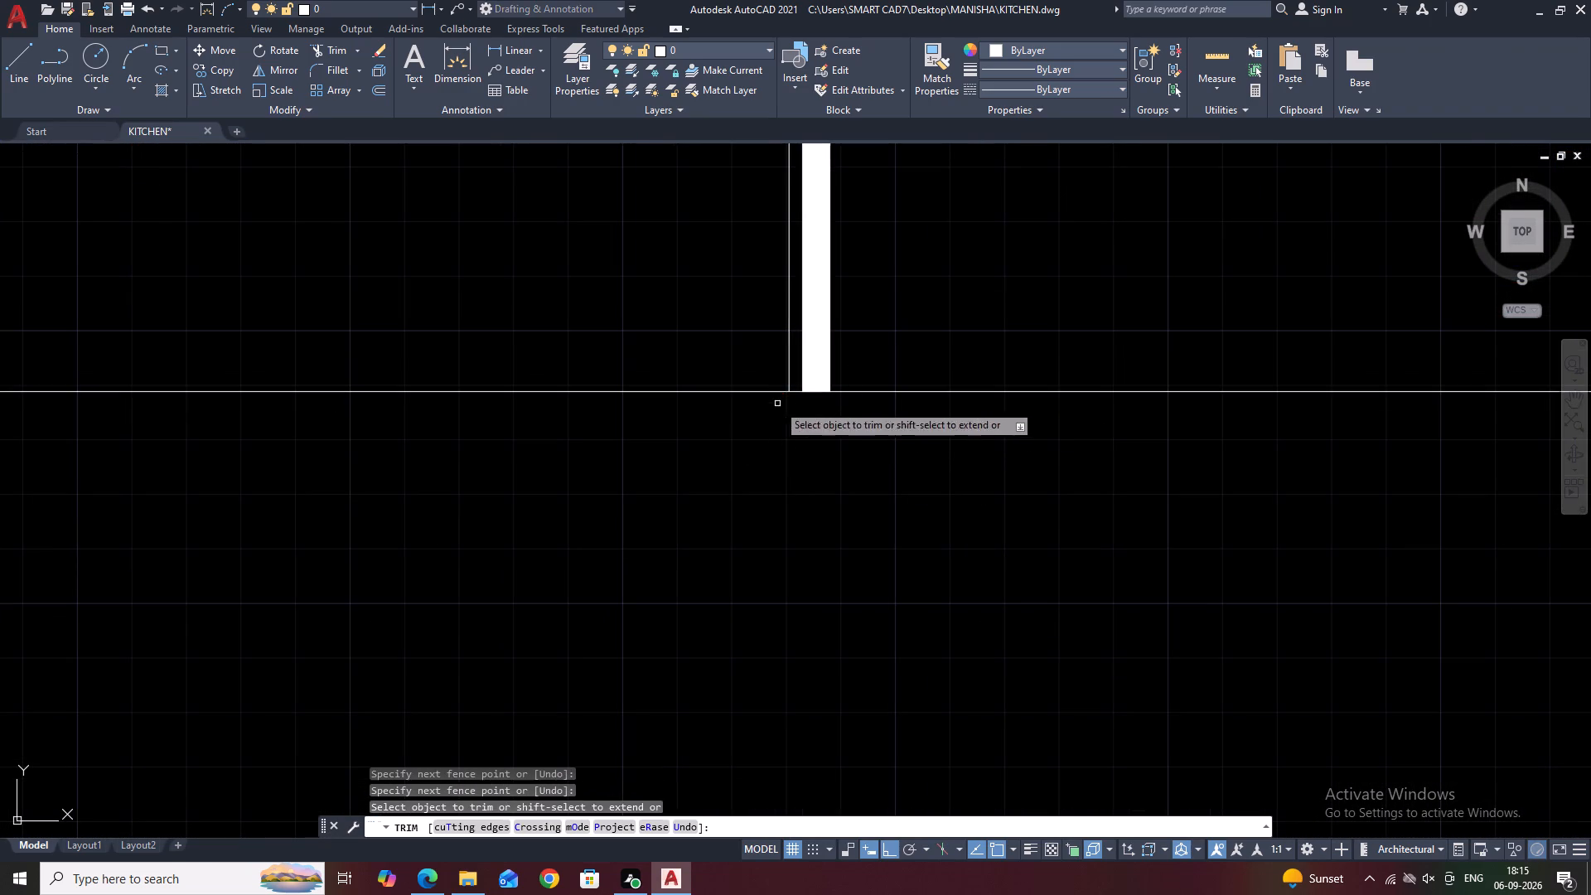
scroll(916, 431, down, 8)
scroll(1052, 436, down, 1)
middle_drag(1052, 436, 873, 477)
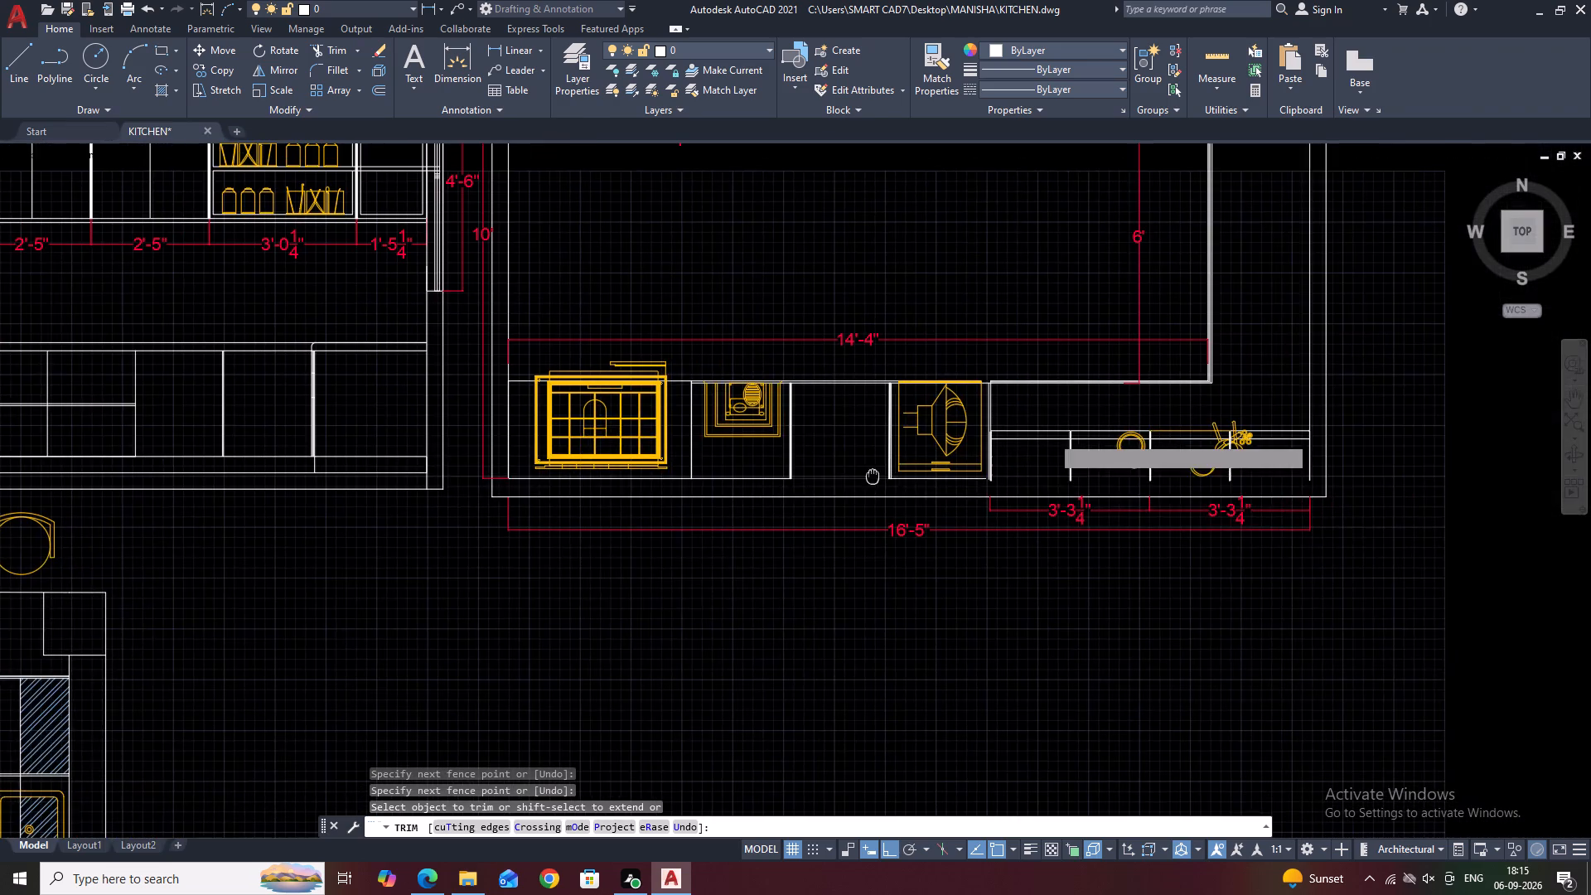
key(Escape)
Stretch the free end of the cone-shaped fixture cabinet's base line to the cabinet's thin side line near the 3'-3 1/4" units.
scroll(981, 487, up, 4)
middle_drag(1054, 456, 999, 477)
scroll(800, 446, up, 2)
drag(850, 447, 846, 468)
click(825, 501)
scroll(858, 484, up, 2)
drag(885, 492, 899, 499)
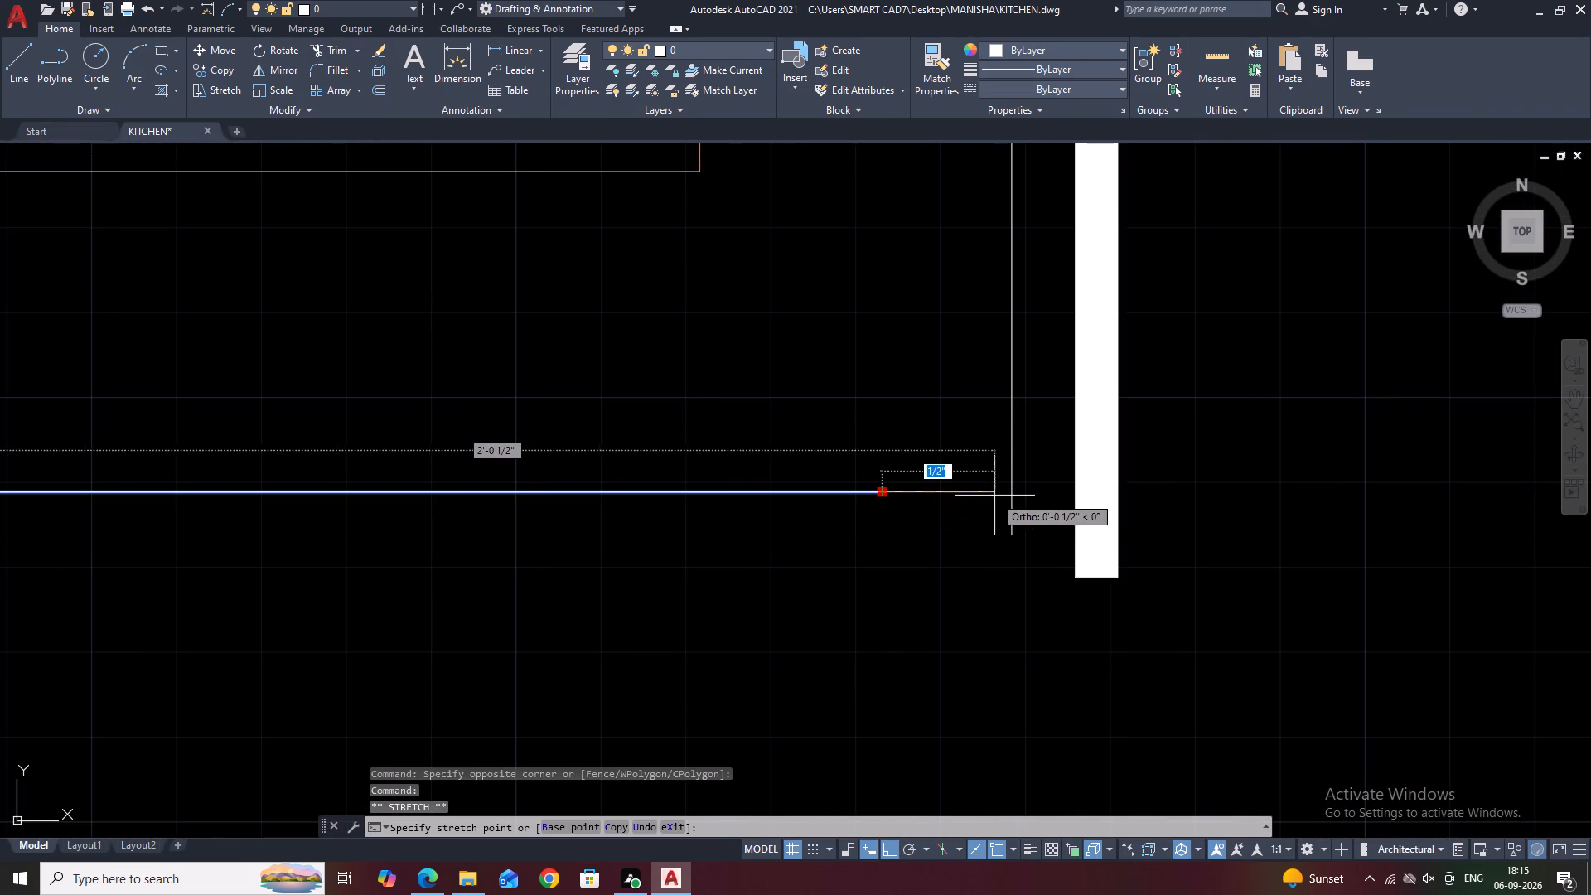
click(1014, 490)
key(Escape)
Stretch the end of the cone-shaped fixture cabinet's base line across the 3'-3 1/4" units to the inner wall line.
scroll(940, 484, down, 3)
middle_drag(1006, 459, 926, 511)
drag(860, 470, 856, 478)
drag(805, 590, 803, 595)
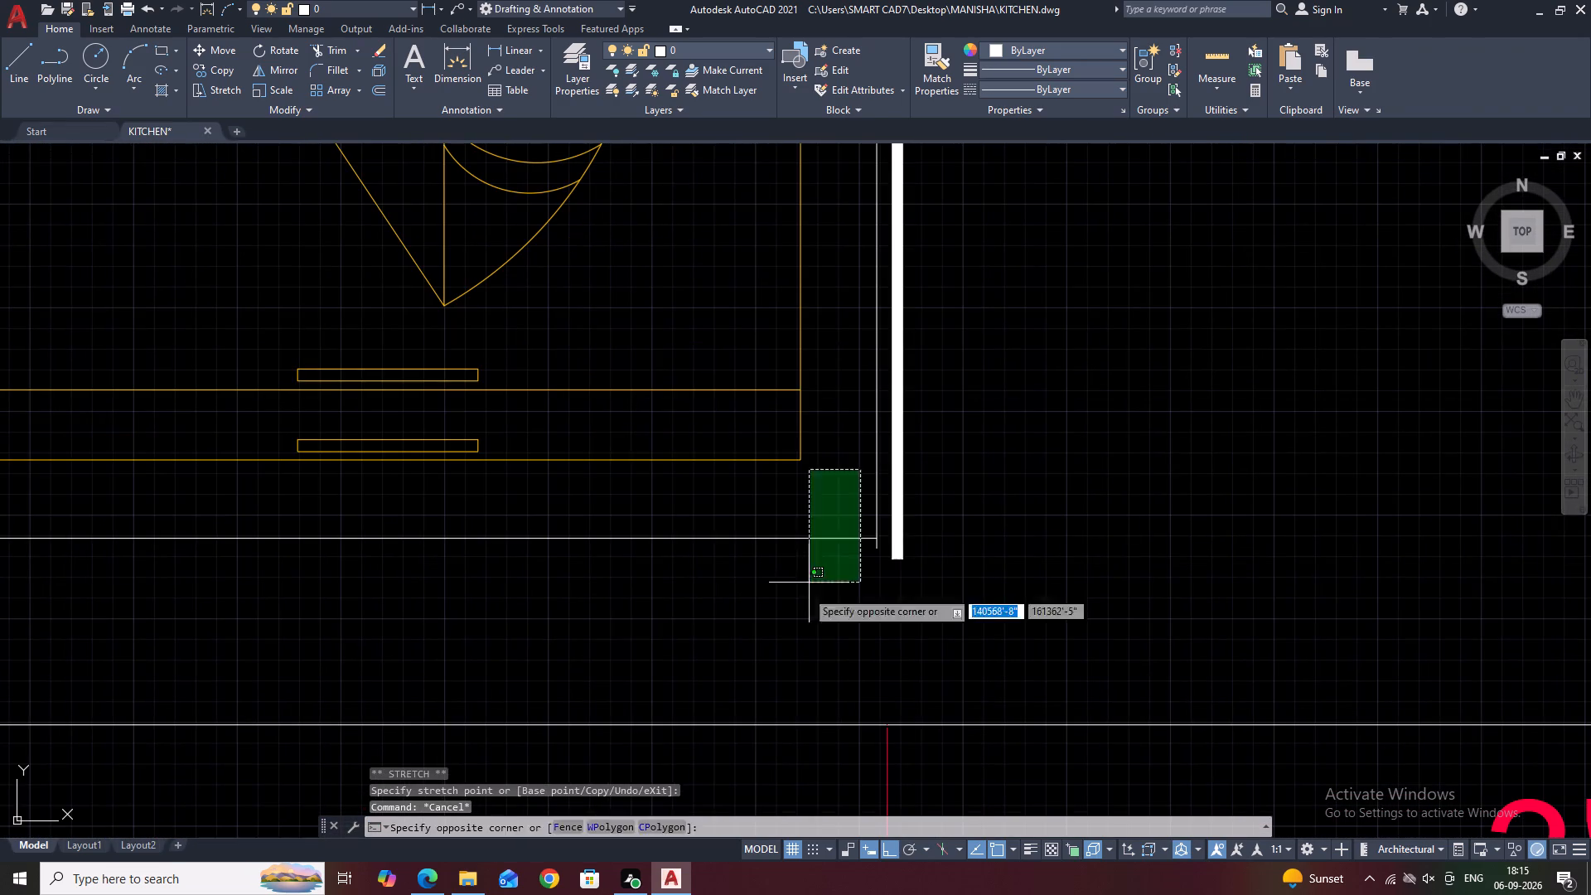
drag(803, 595, 801, 598)
middle_drag(849, 539, 756, 557)
click(785, 556)
scroll(836, 549, down, 5)
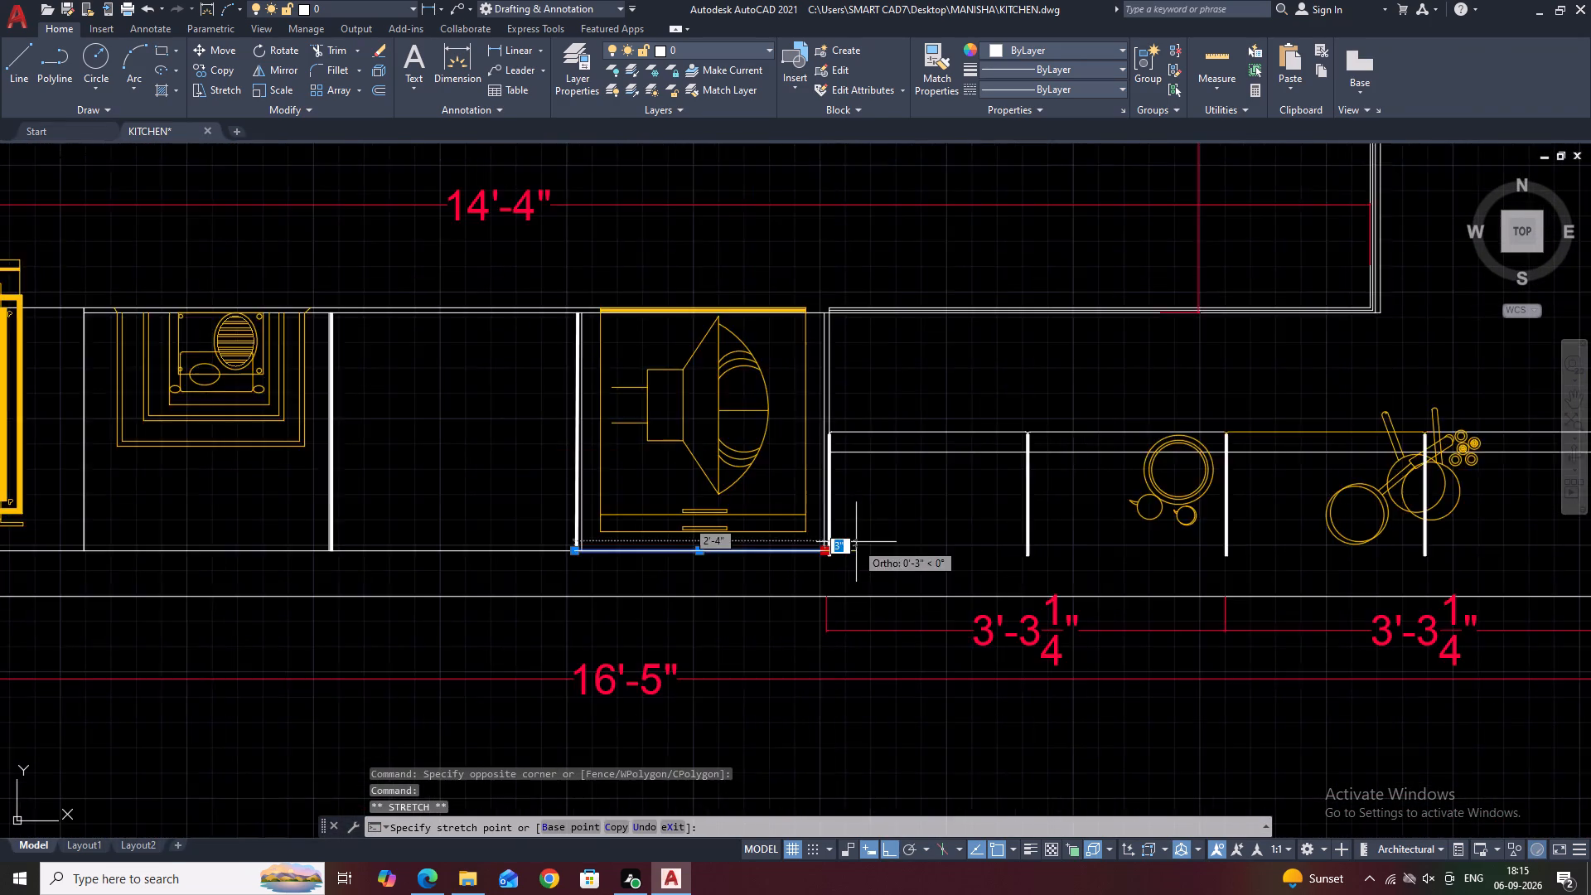
scroll(1067, 561, up, 2)
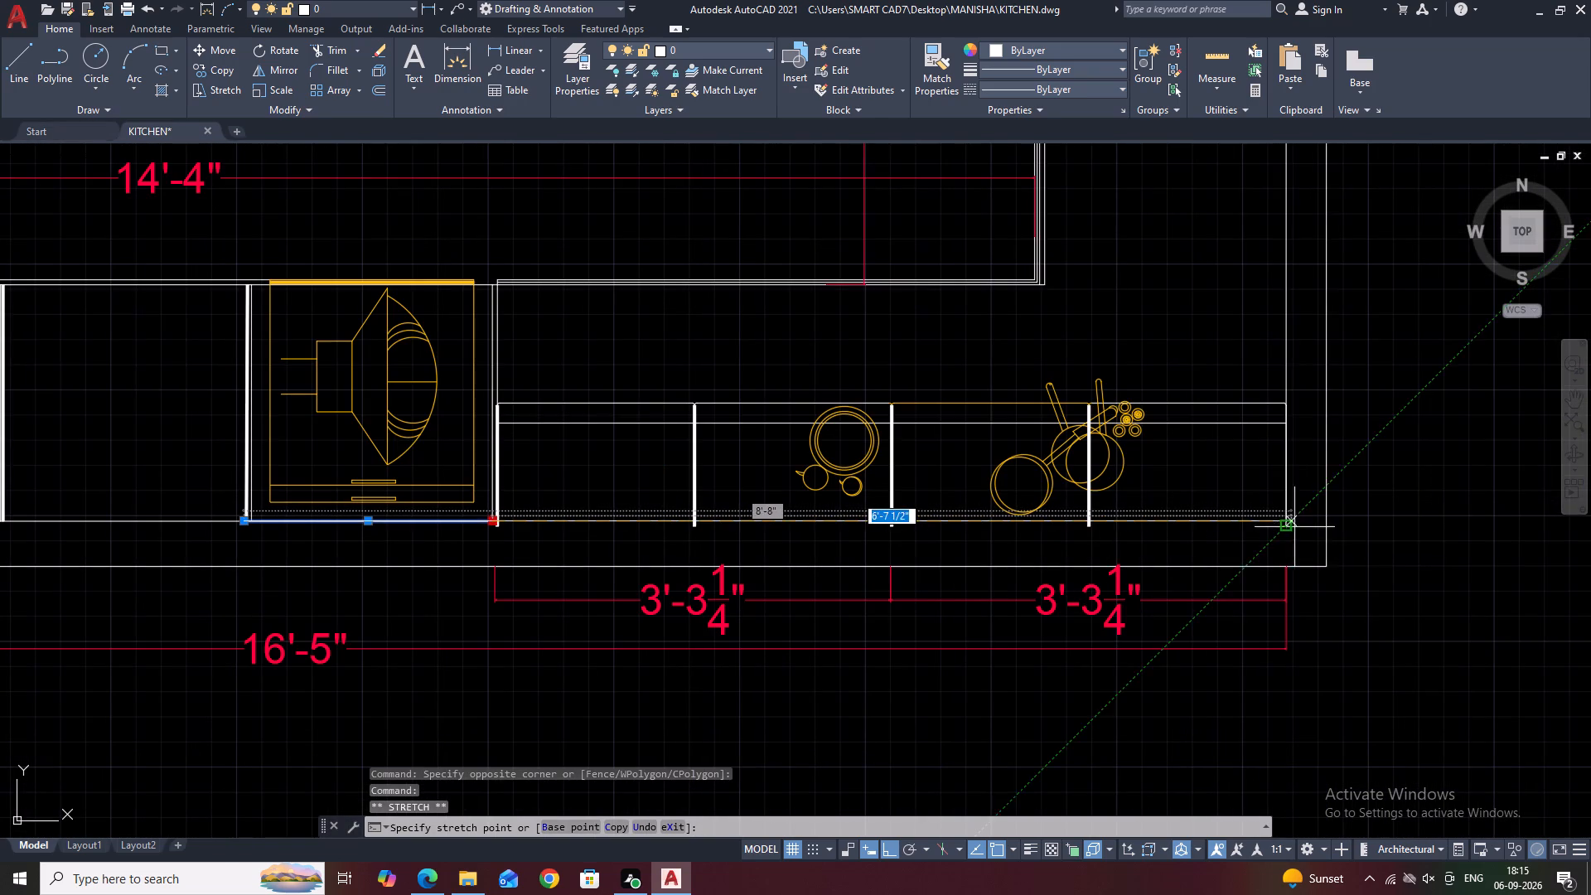
click(1288, 519)
key(Escape)
middle_drag(923, 516, 974, 501)
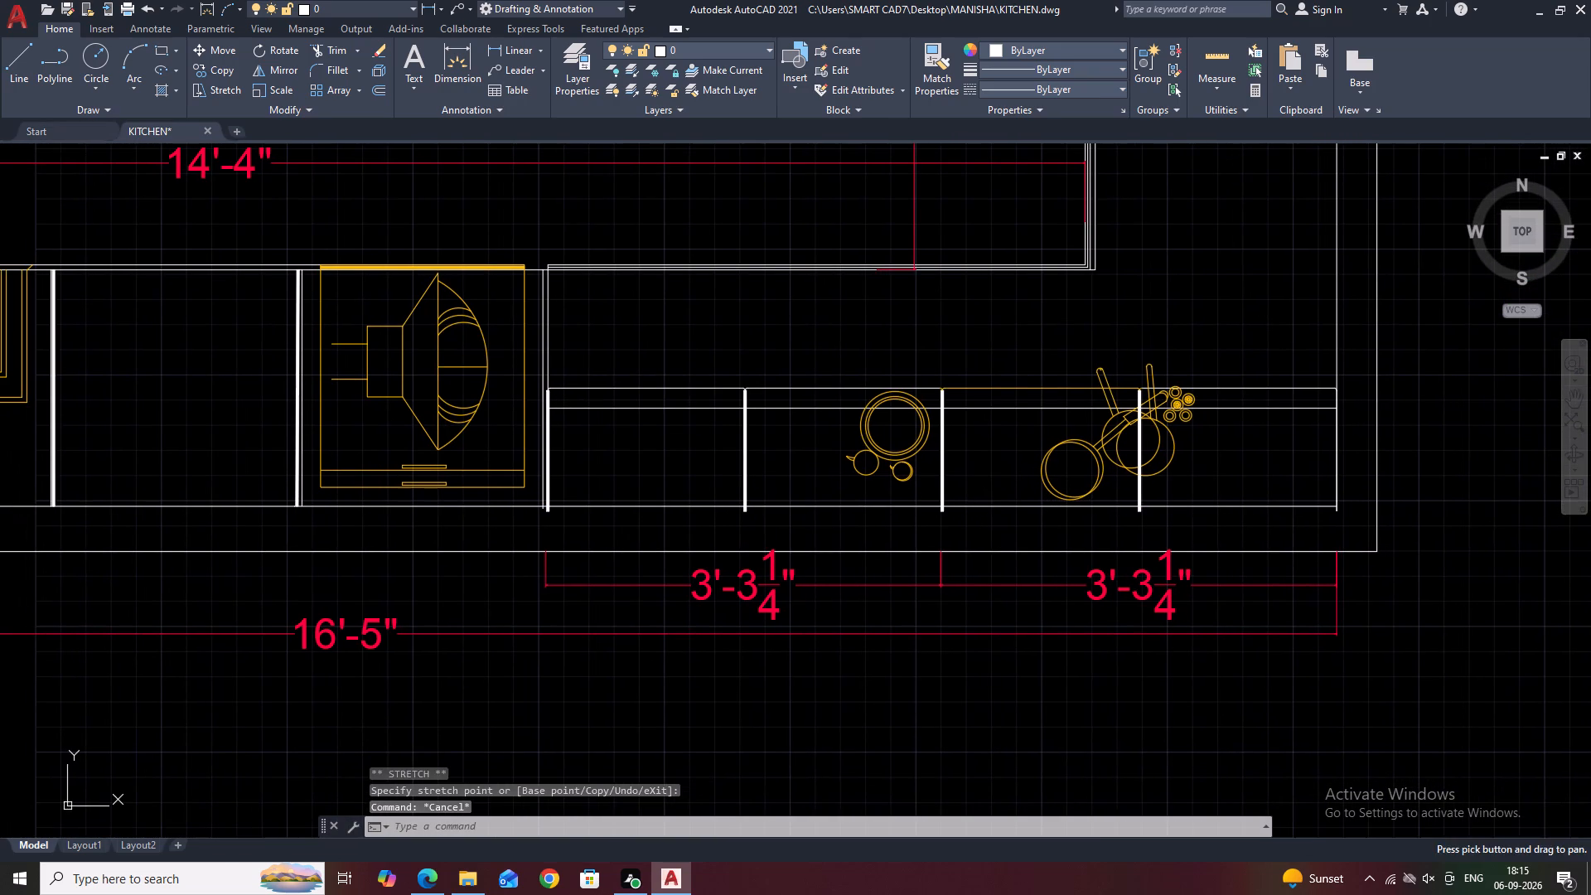
Trim the first two partitions of the 3'-3 1/4" units and the adjacent thin side line where they project below the base line.
key(t)
key(r)
key(space)
scroll(524, 510, up, 2)
click(543, 514)
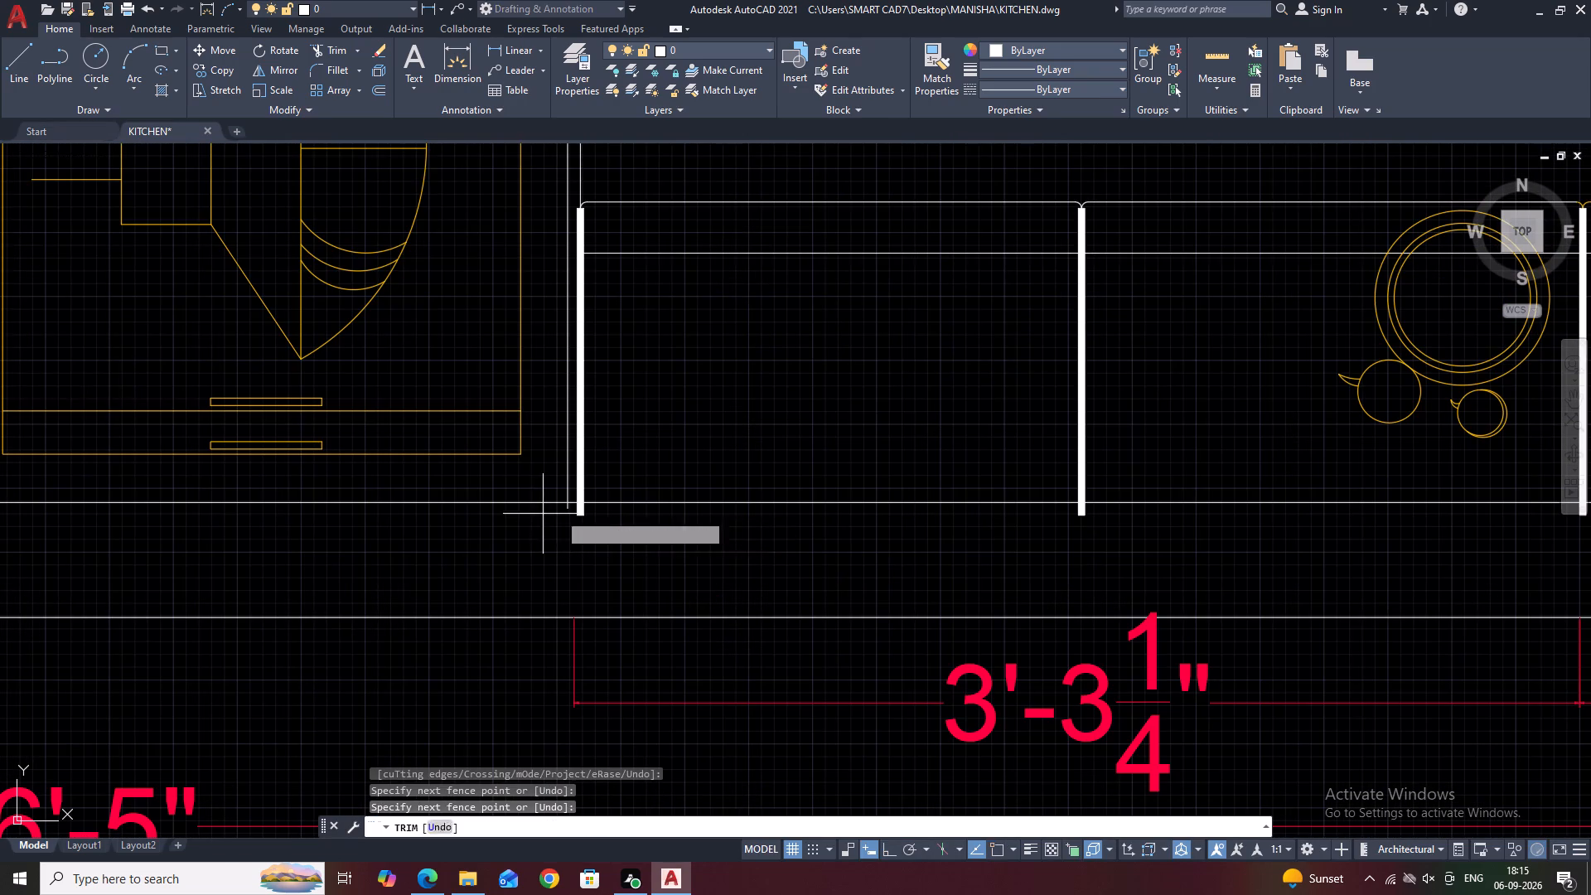
click(1105, 507)
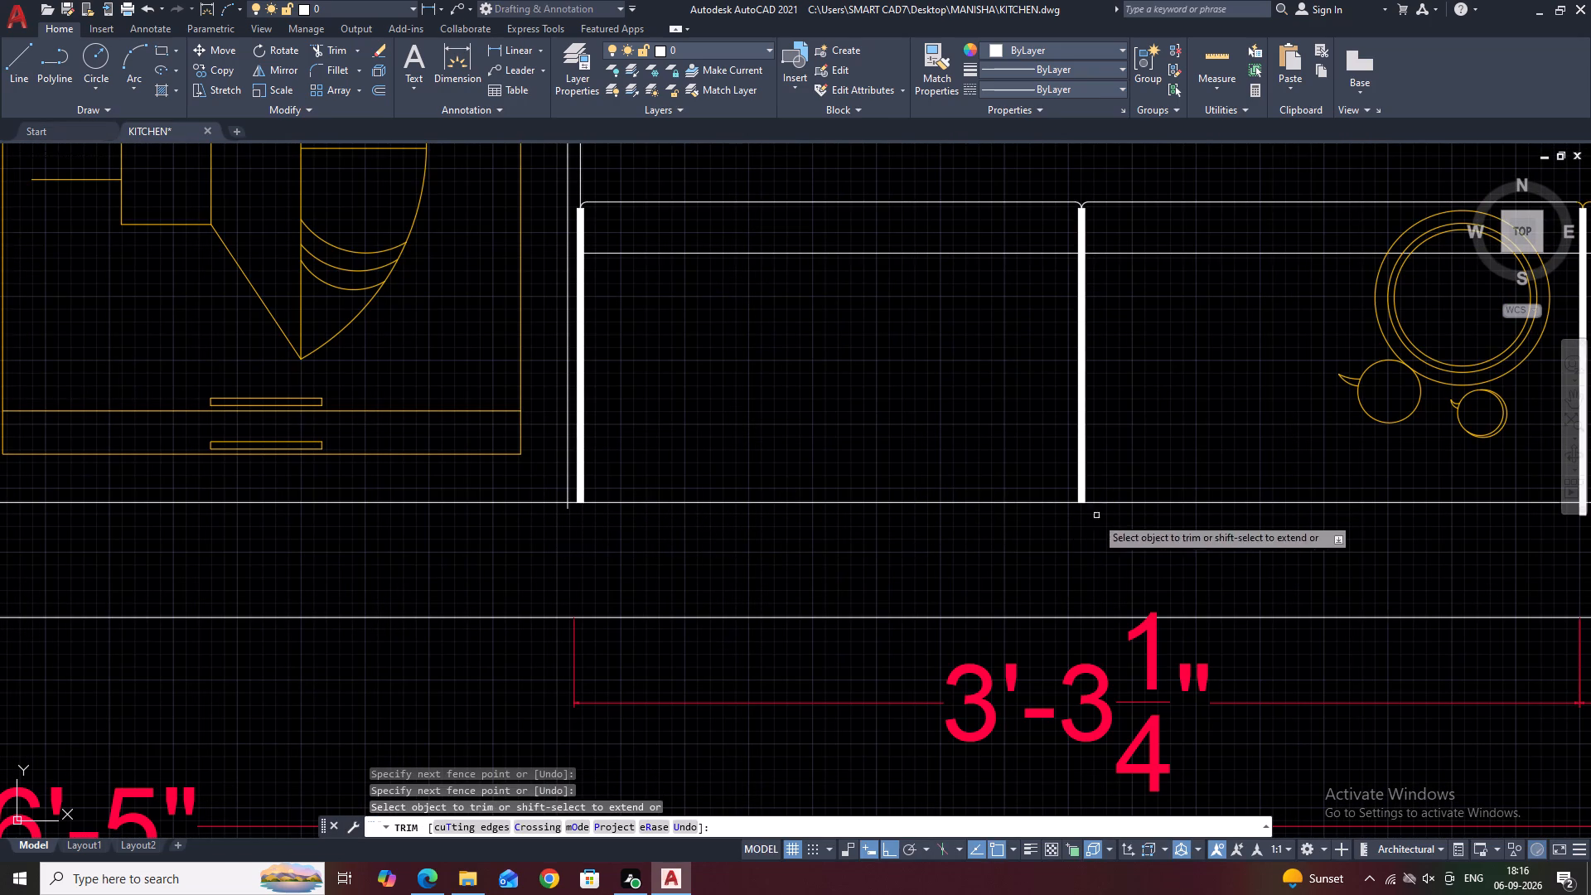
scroll(530, 519, up, 4)
click(820, 478)
click(641, 445)
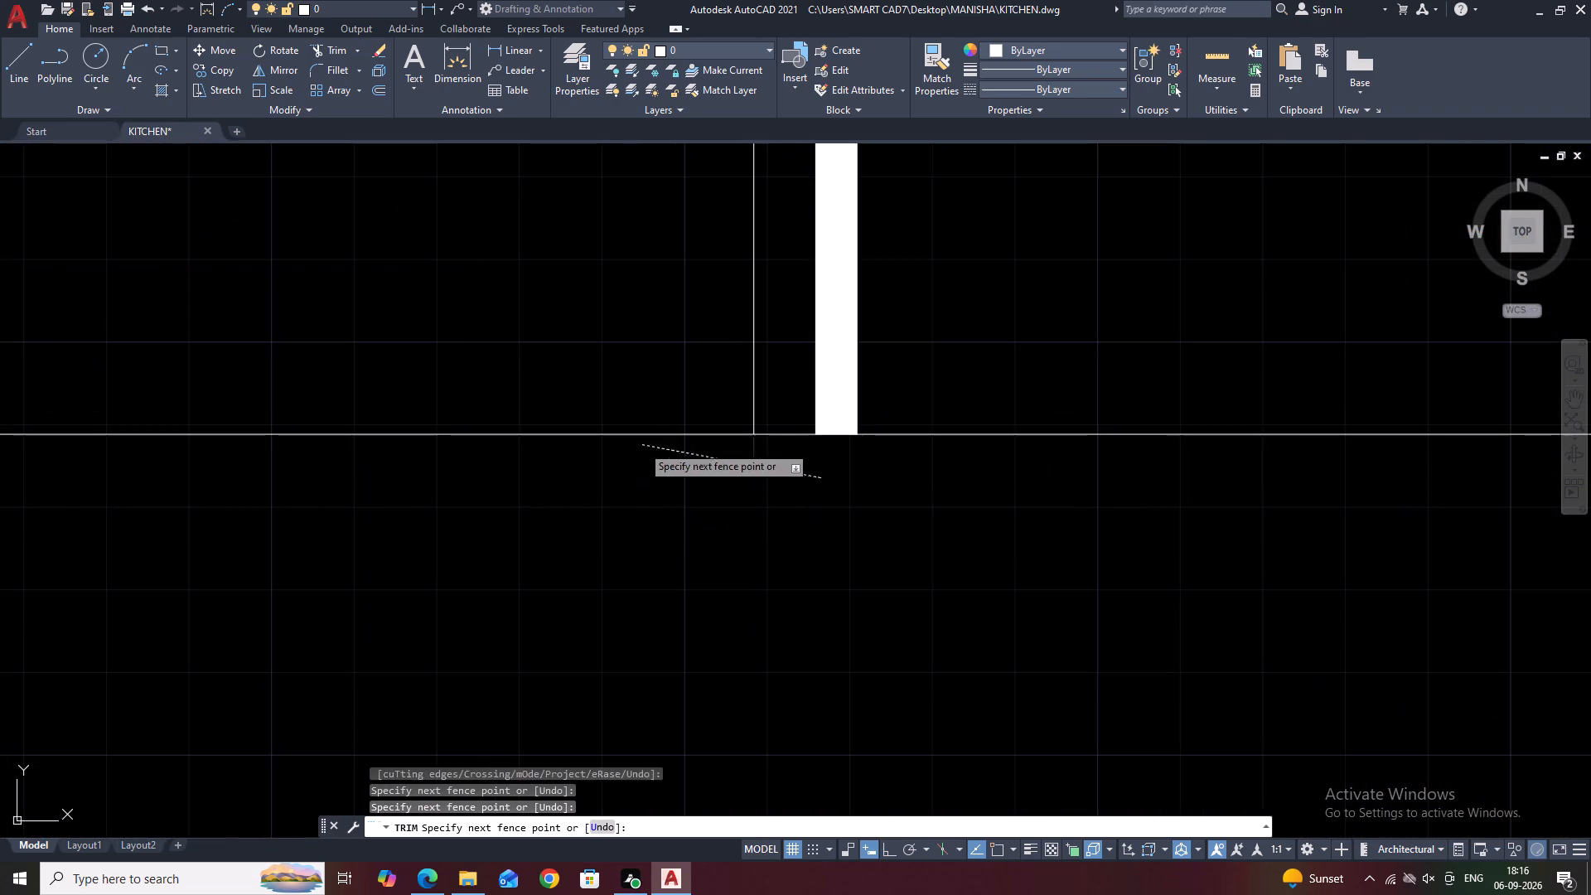
Trim the partition between the two 3'-3 1/4" units and the one crossing the orange fixtures where they project below the base line.
scroll(681, 494, down, 11)
scroll(987, 510, up, 5)
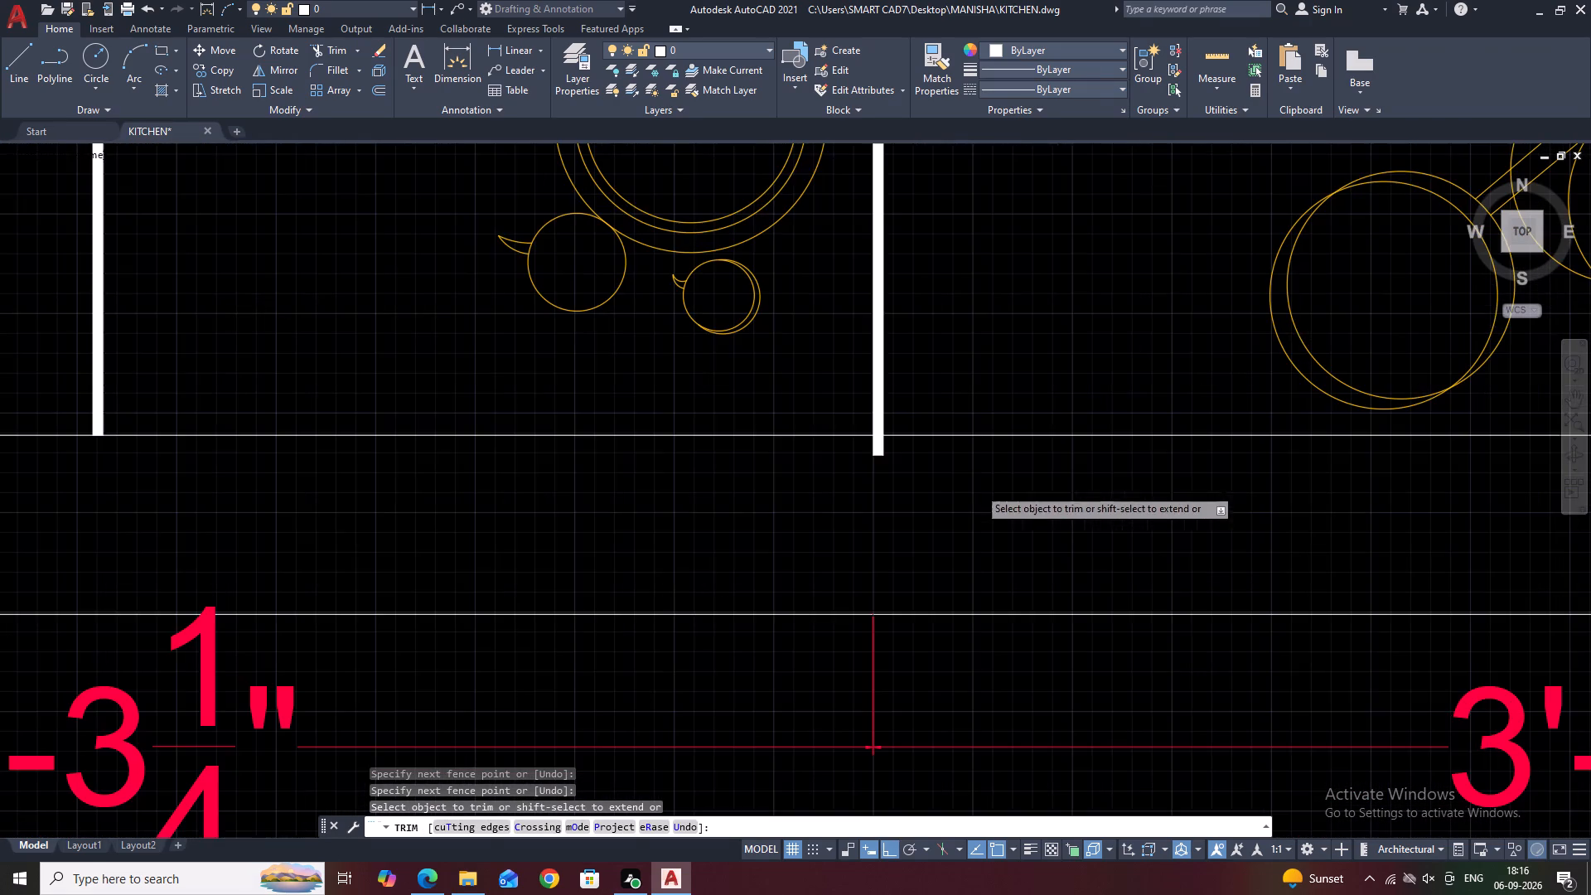
scroll(885, 454, up, 2)
click(894, 443)
click(790, 447)
scroll(814, 482, down, 6)
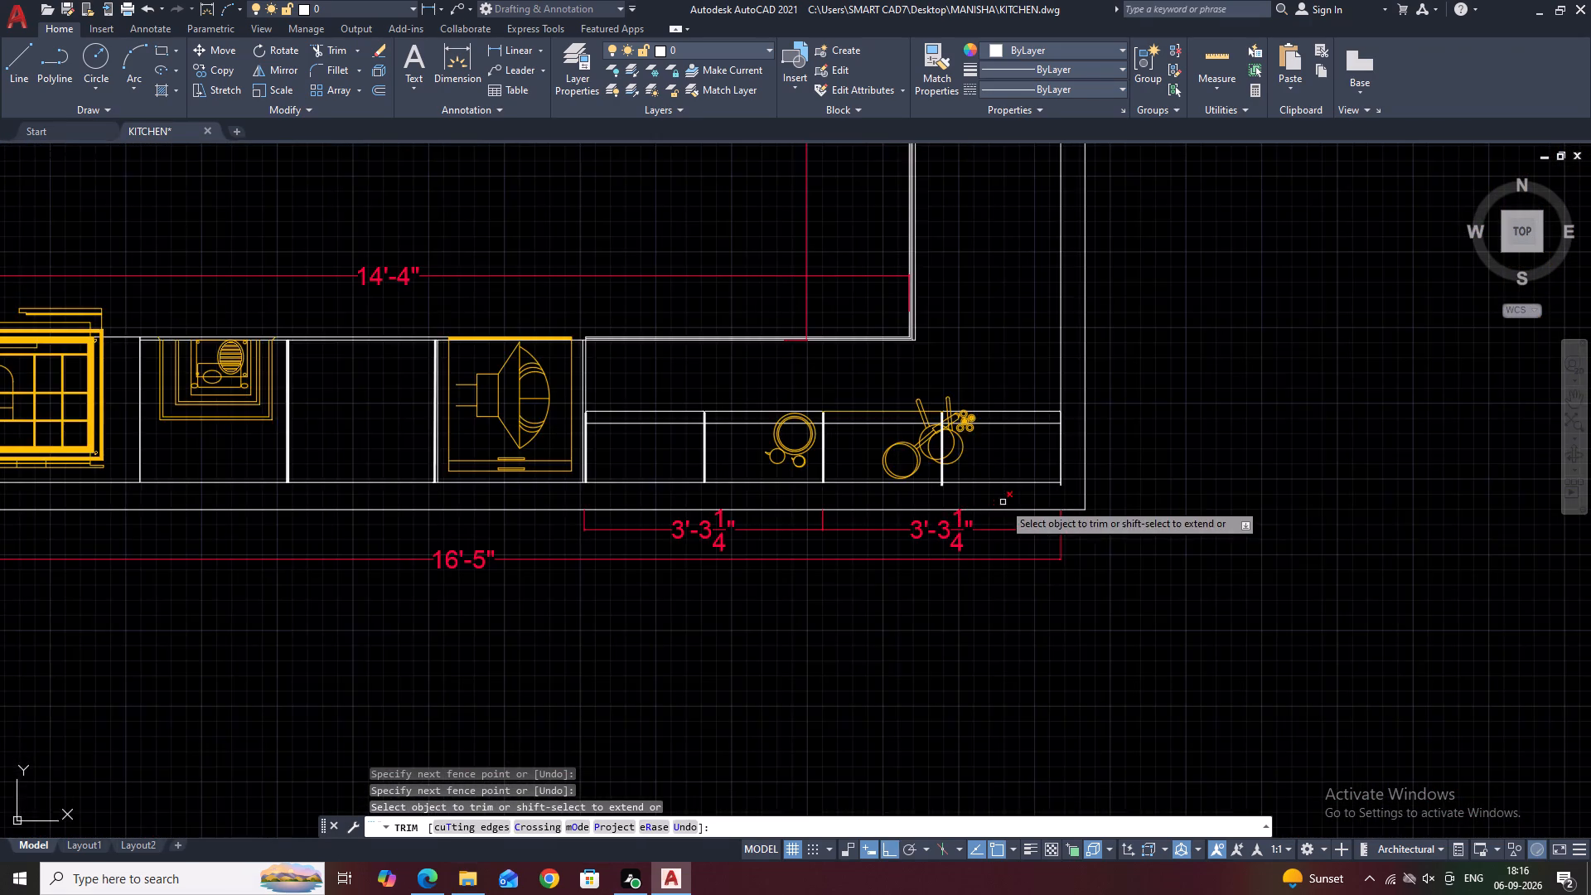
scroll(1003, 502, up, 4)
click(835, 465)
click(706, 455)
scroll(712, 489, down, 4)
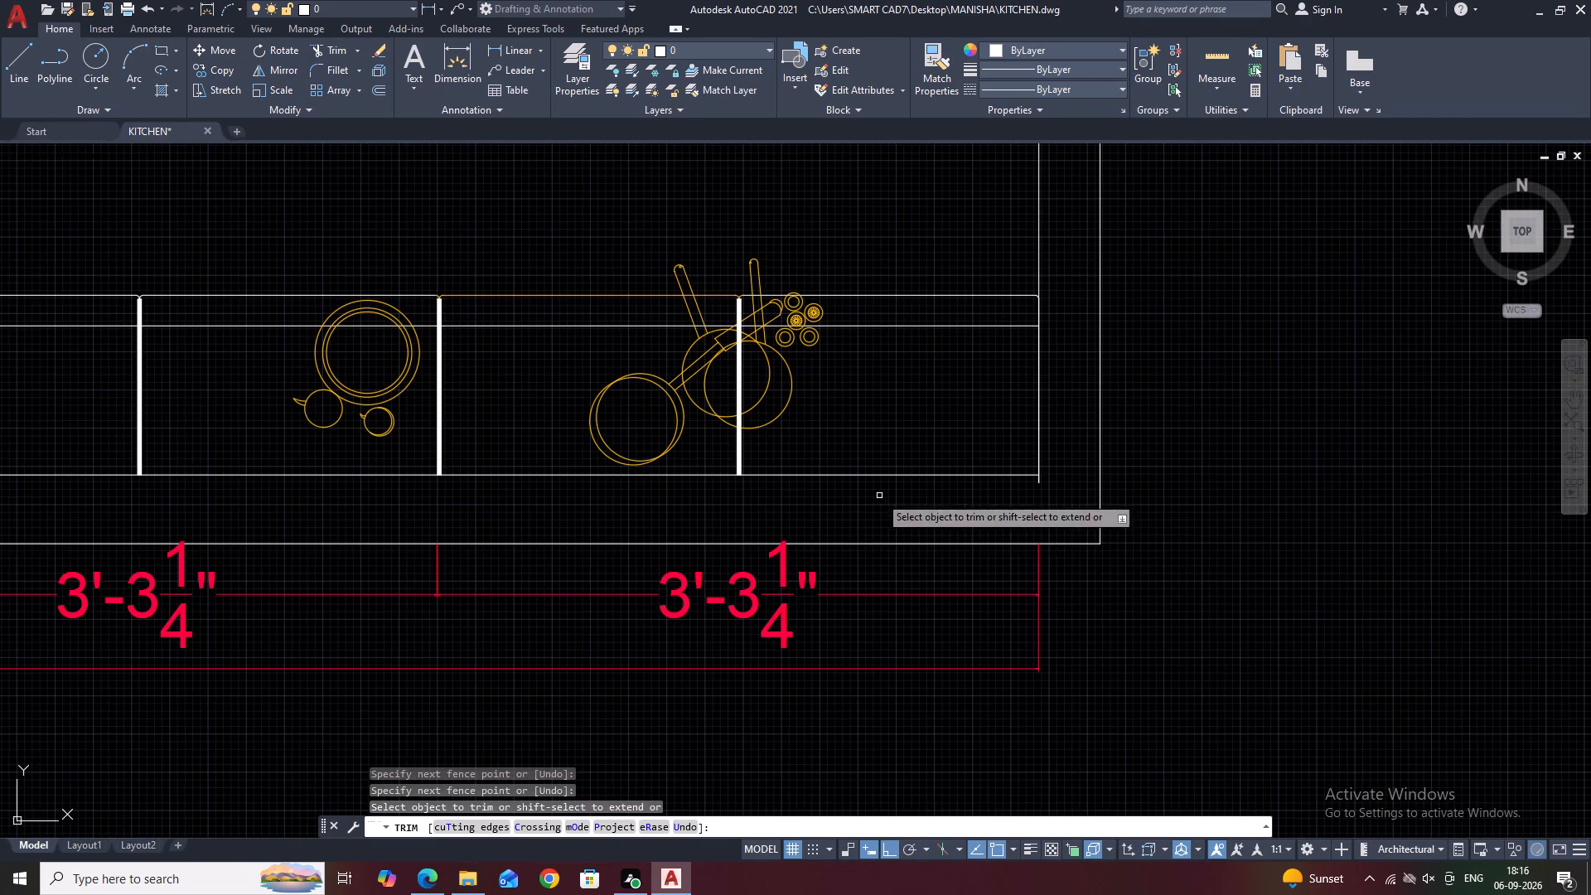
Trim the inner wall line's stub below the base line at the far end of the 3'-3 1/4" units.
scroll(1035, 490, up, 2)
click(1040, 465)
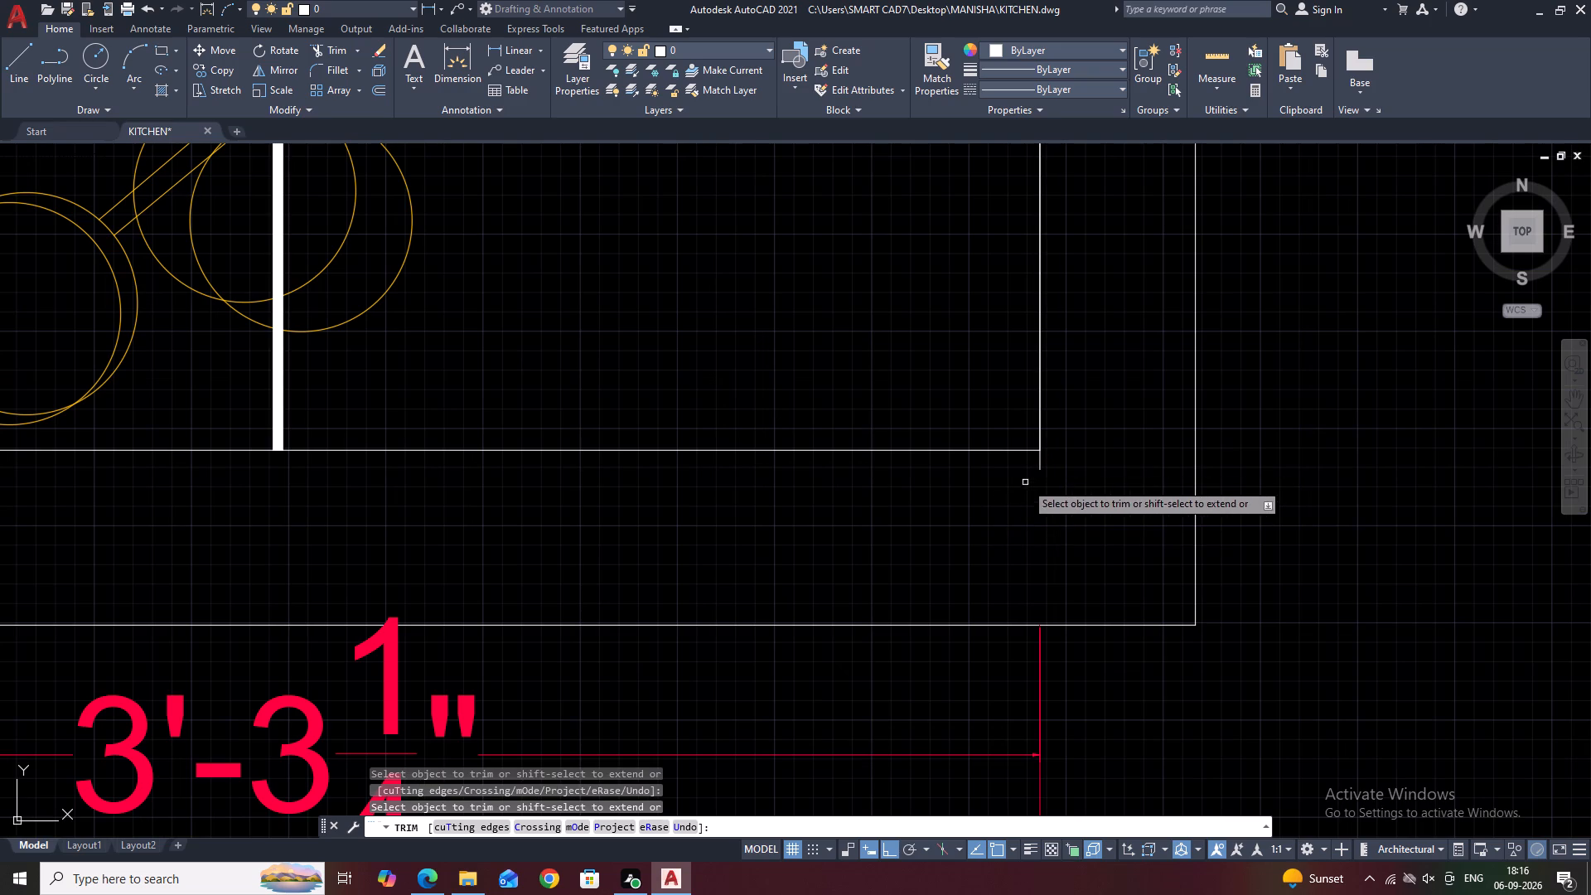
click(1039, 461)
scroll(979, 521, down, 4)
key(Escape)
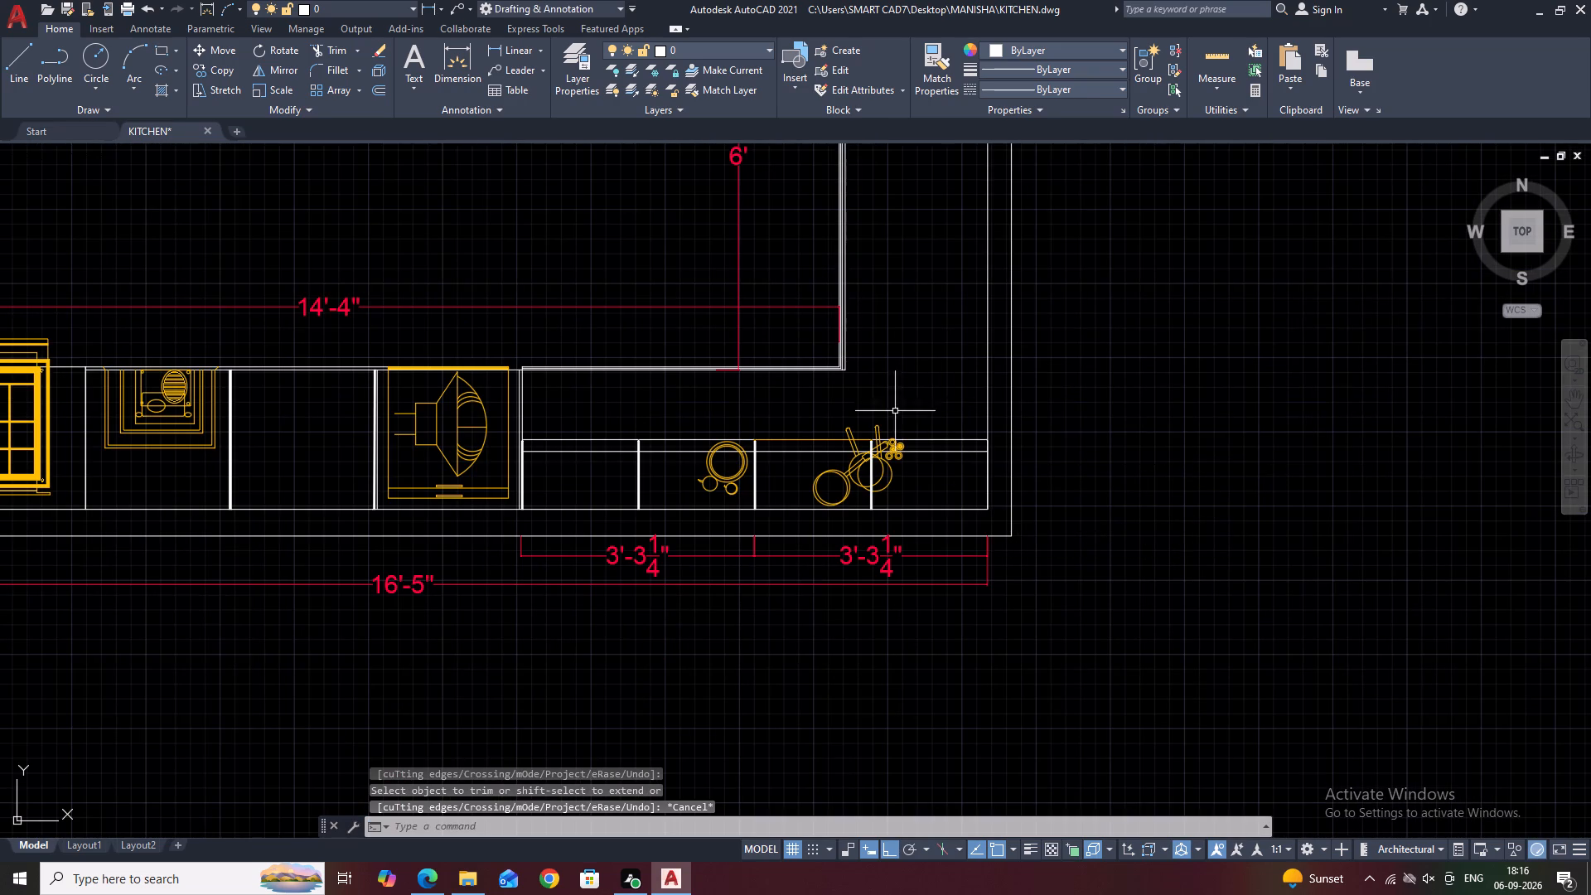
Assign the orange top line segment in the second 3'-3 1/4" unit to layer 0.
scroll(849, 424, up, 2)
click(721, 470)
click(723, 445)
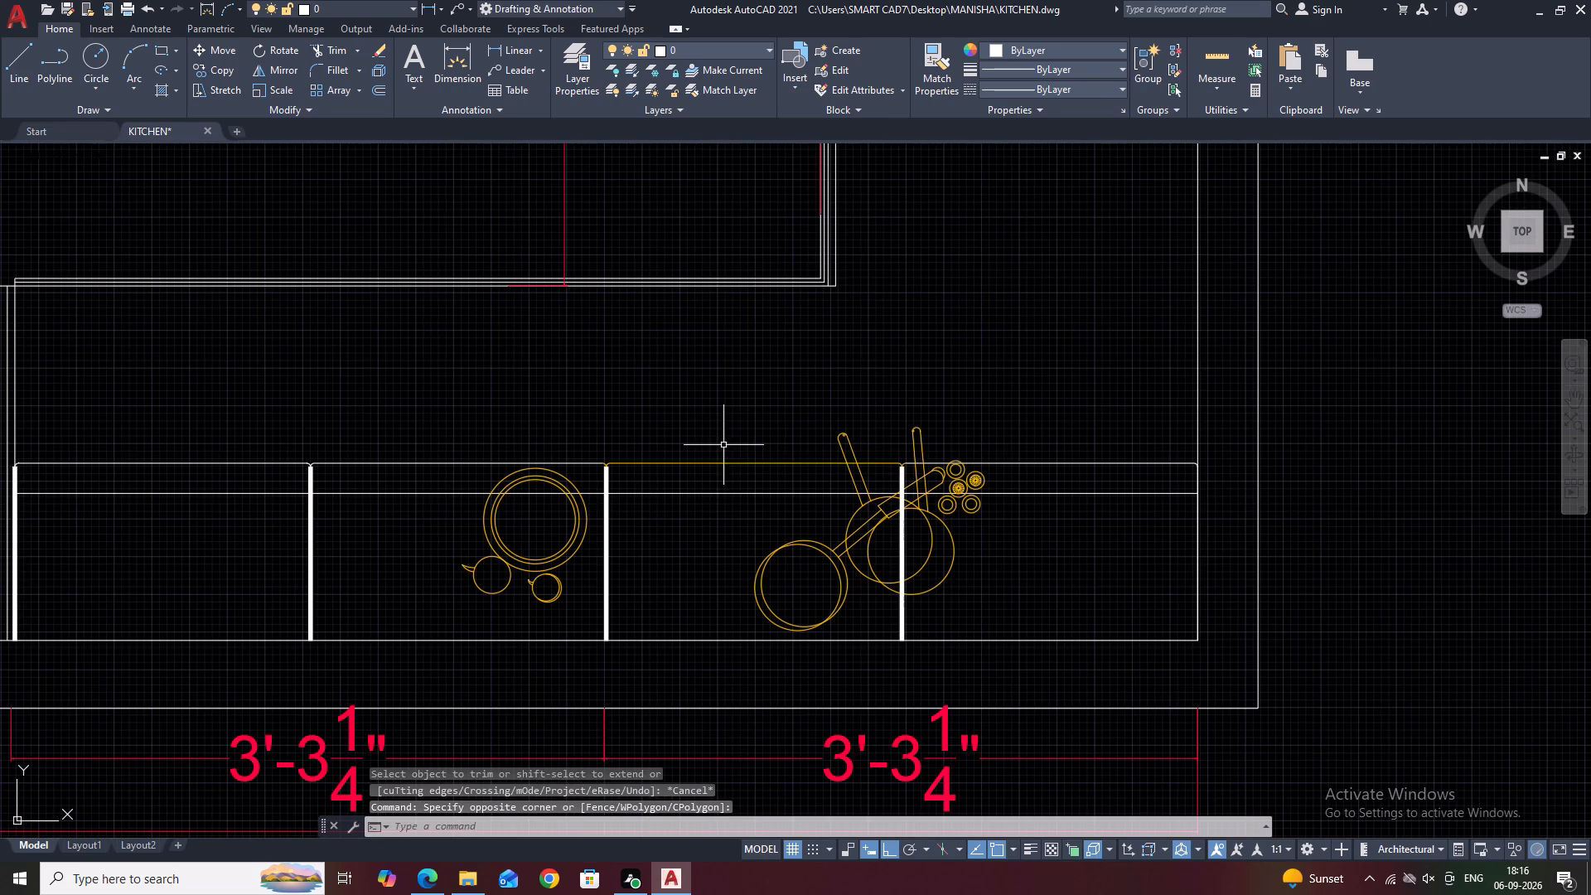
click(719, 461)
click(707, 60)
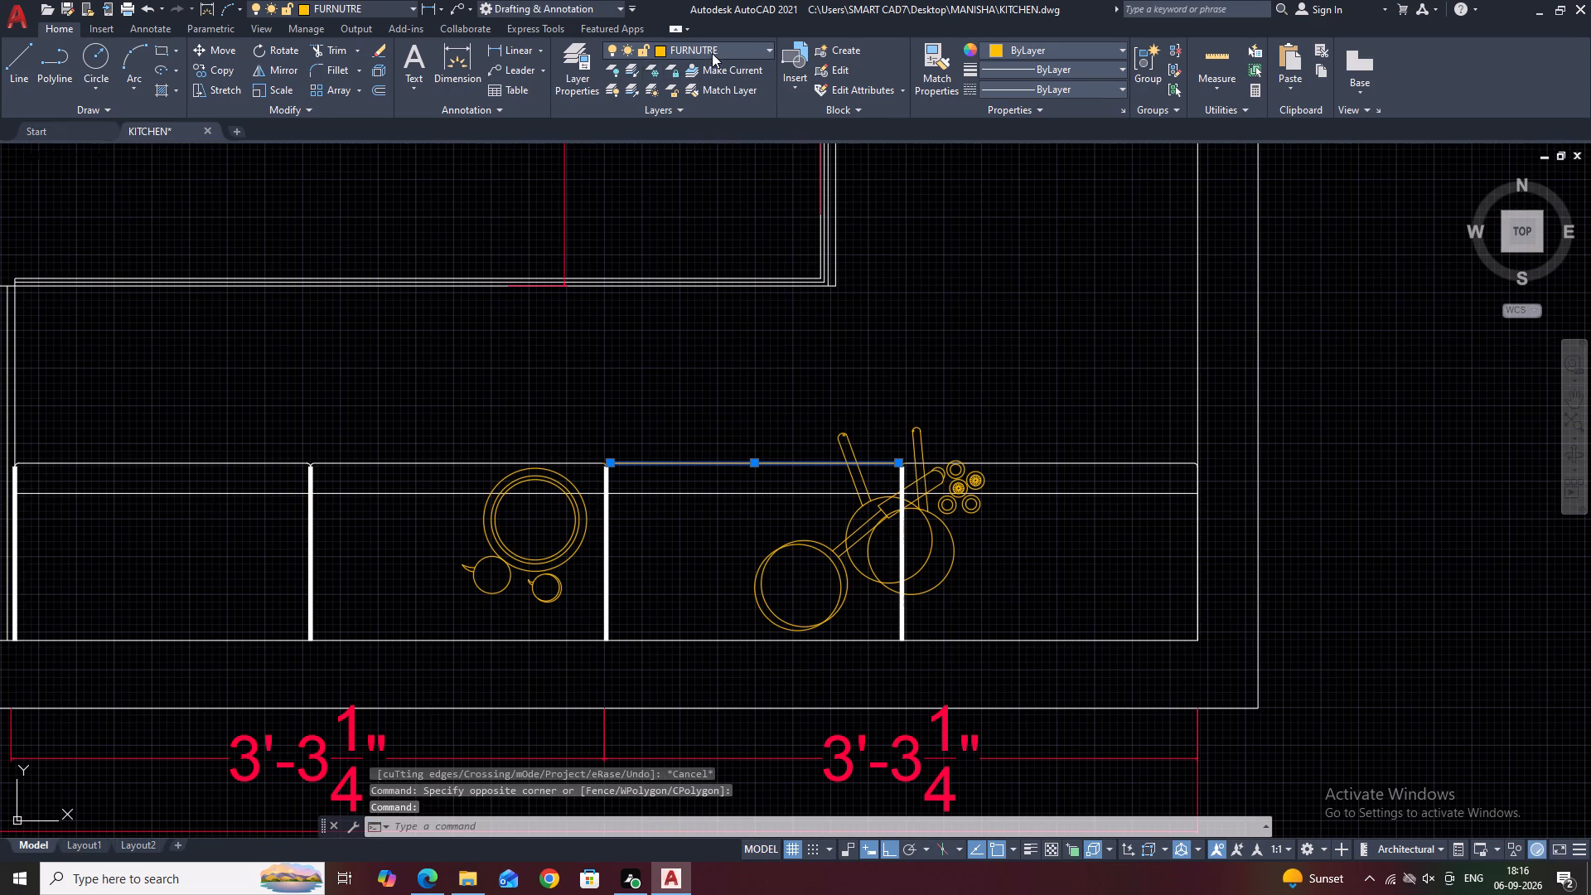
click(717, 46)
click(714, 56)
click(701, 69)
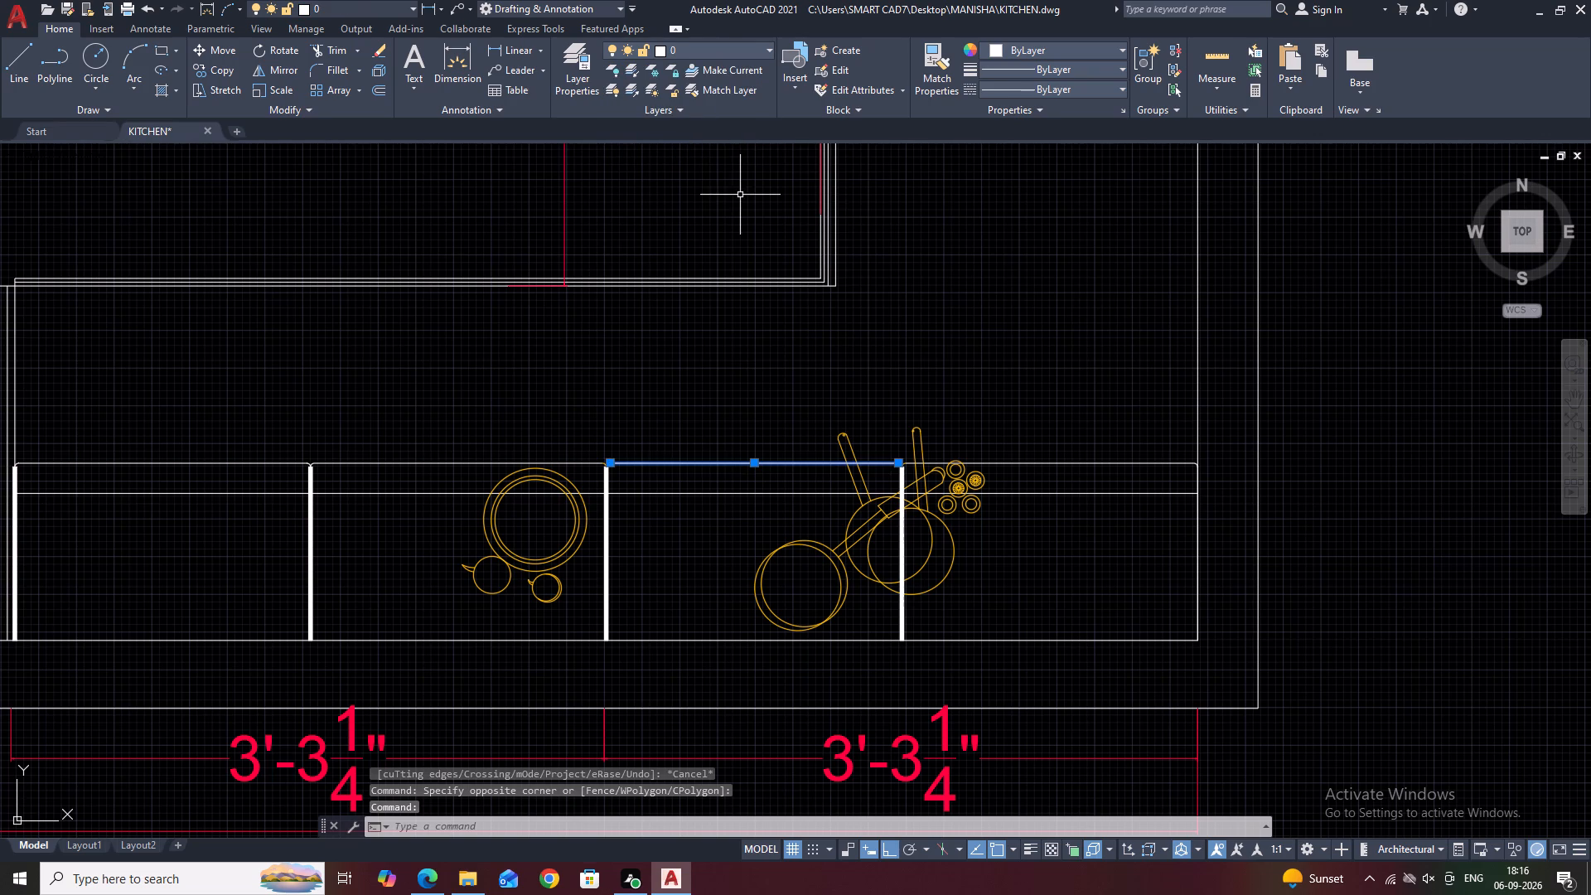
key(Escape)
scroll(602, 447, up, 2)
key(Escape)
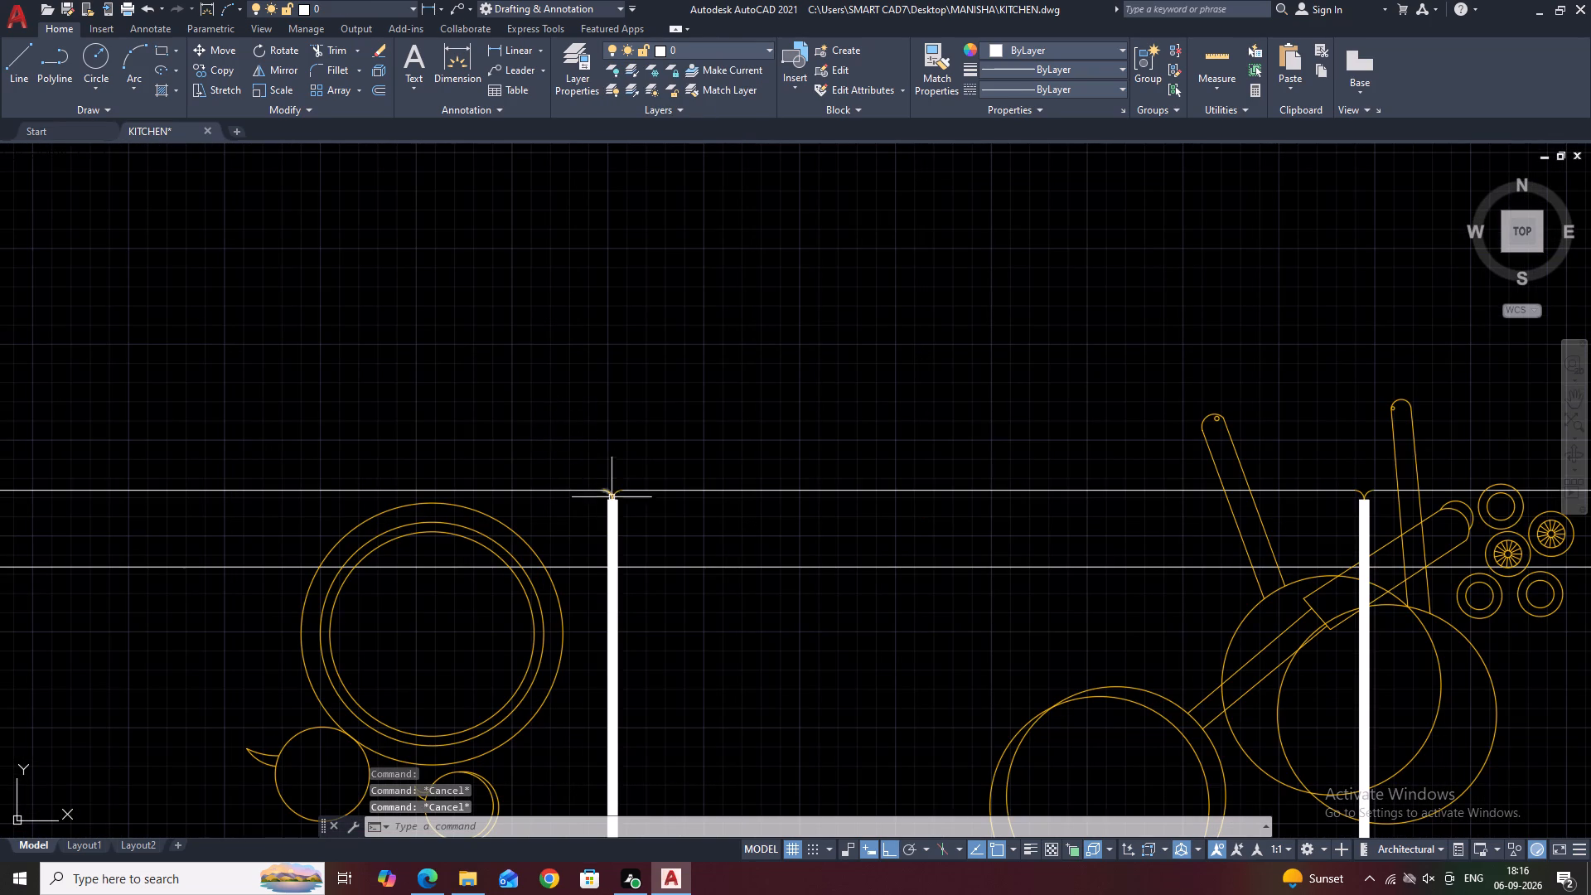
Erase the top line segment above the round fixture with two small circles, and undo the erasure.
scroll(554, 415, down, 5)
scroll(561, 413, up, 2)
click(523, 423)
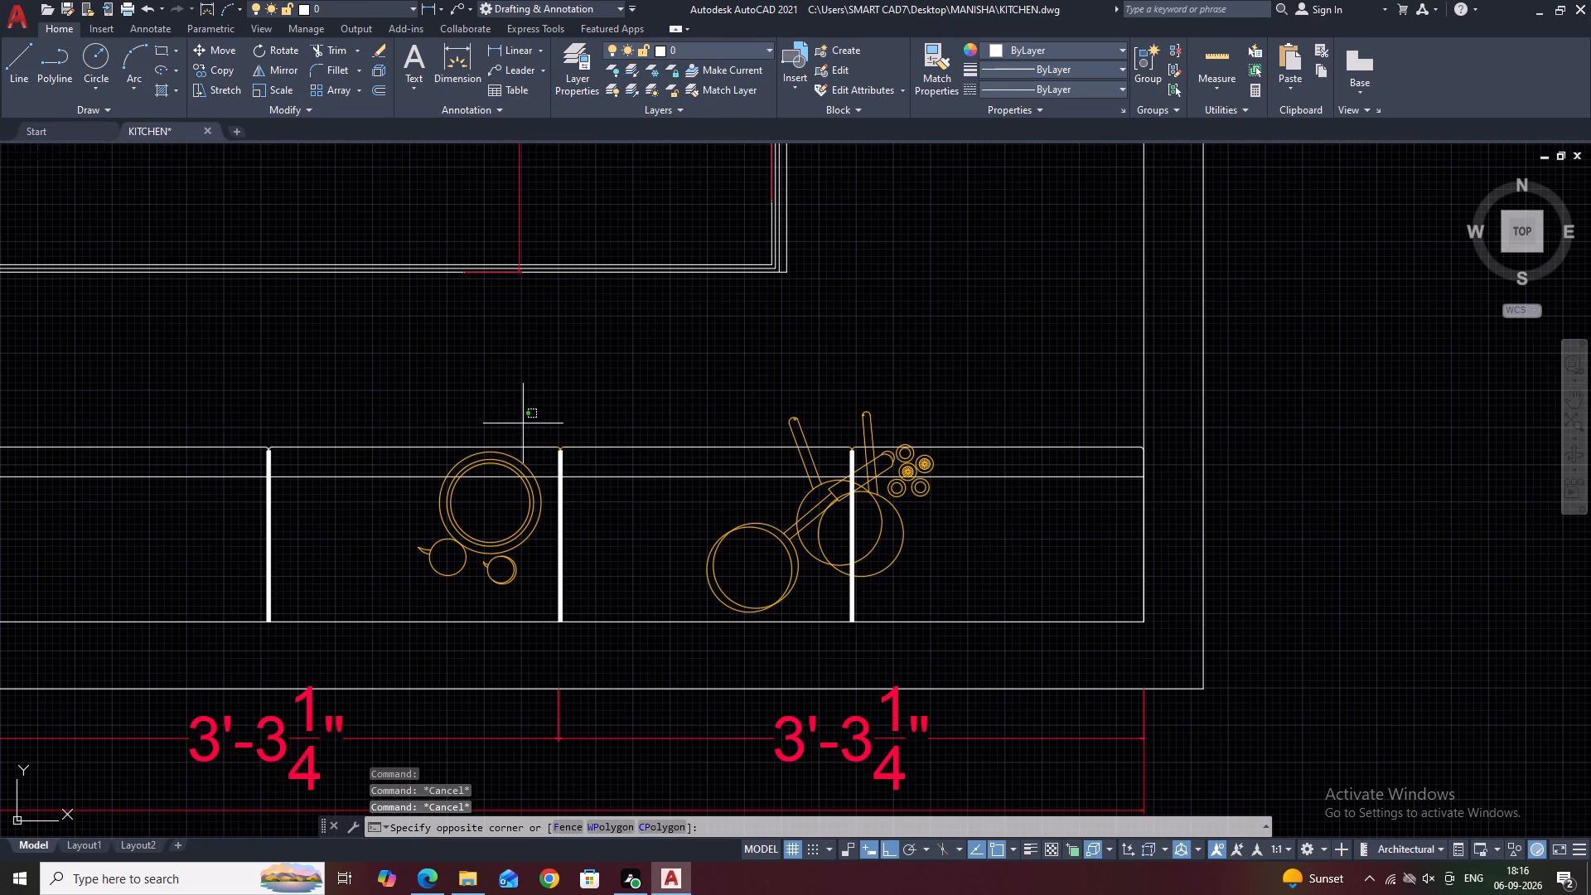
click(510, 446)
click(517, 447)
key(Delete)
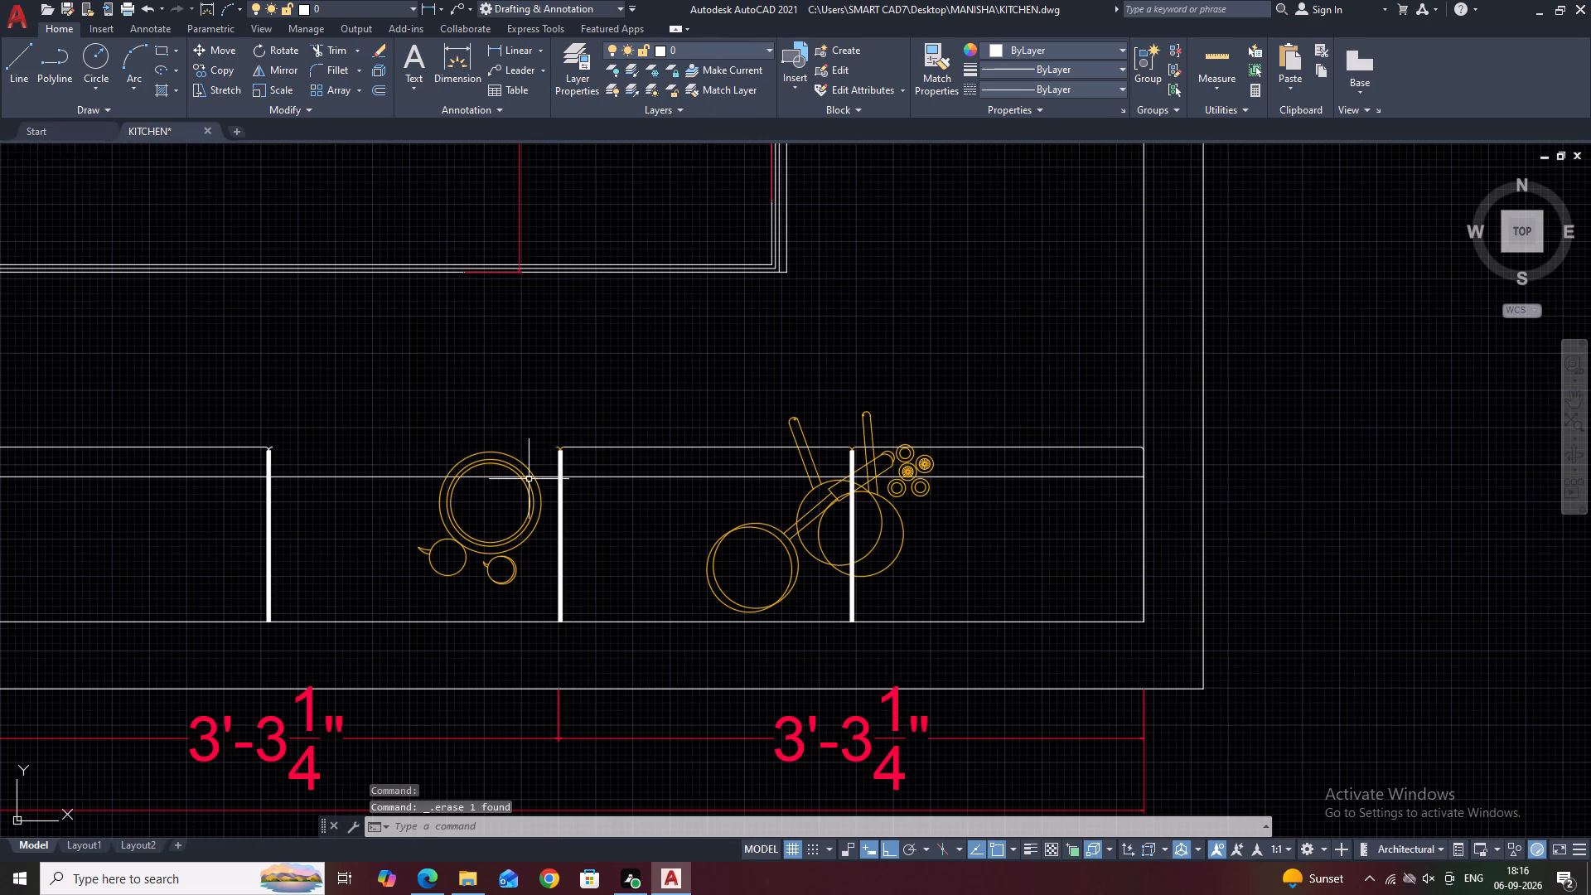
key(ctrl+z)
Assign all top line segments, their corner pieces and the second horizontal line of the 3'-3 1/4" units to layer 0.
scroll(473, 391, down, 3)
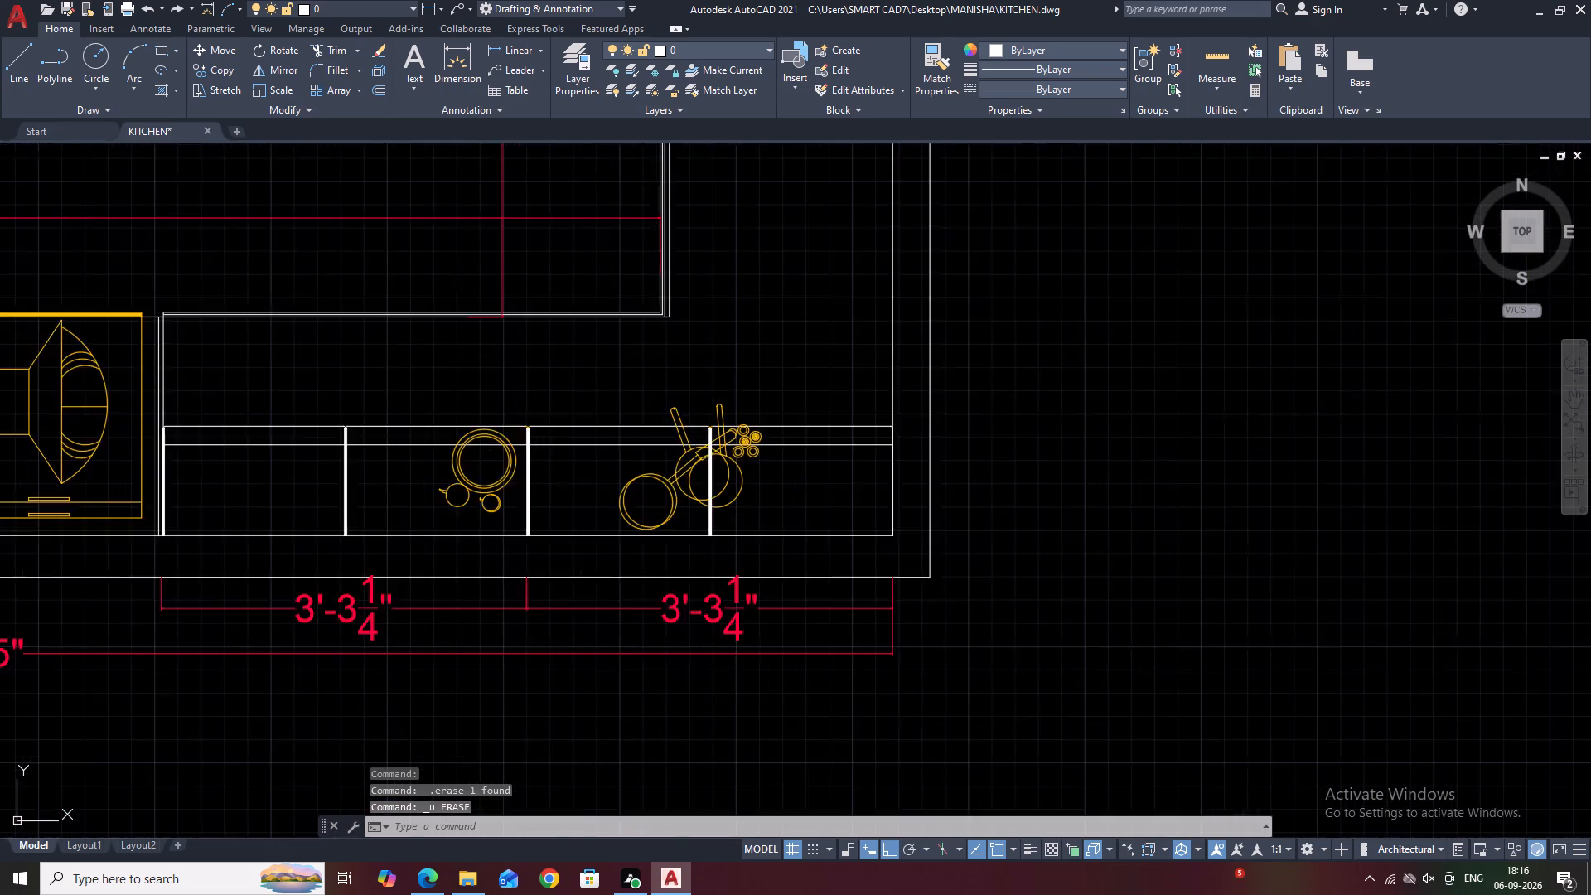
scroll(347, 402, up, 4)
drag(368, 365, 380, 375)
scroll(613, 495, down, 1)
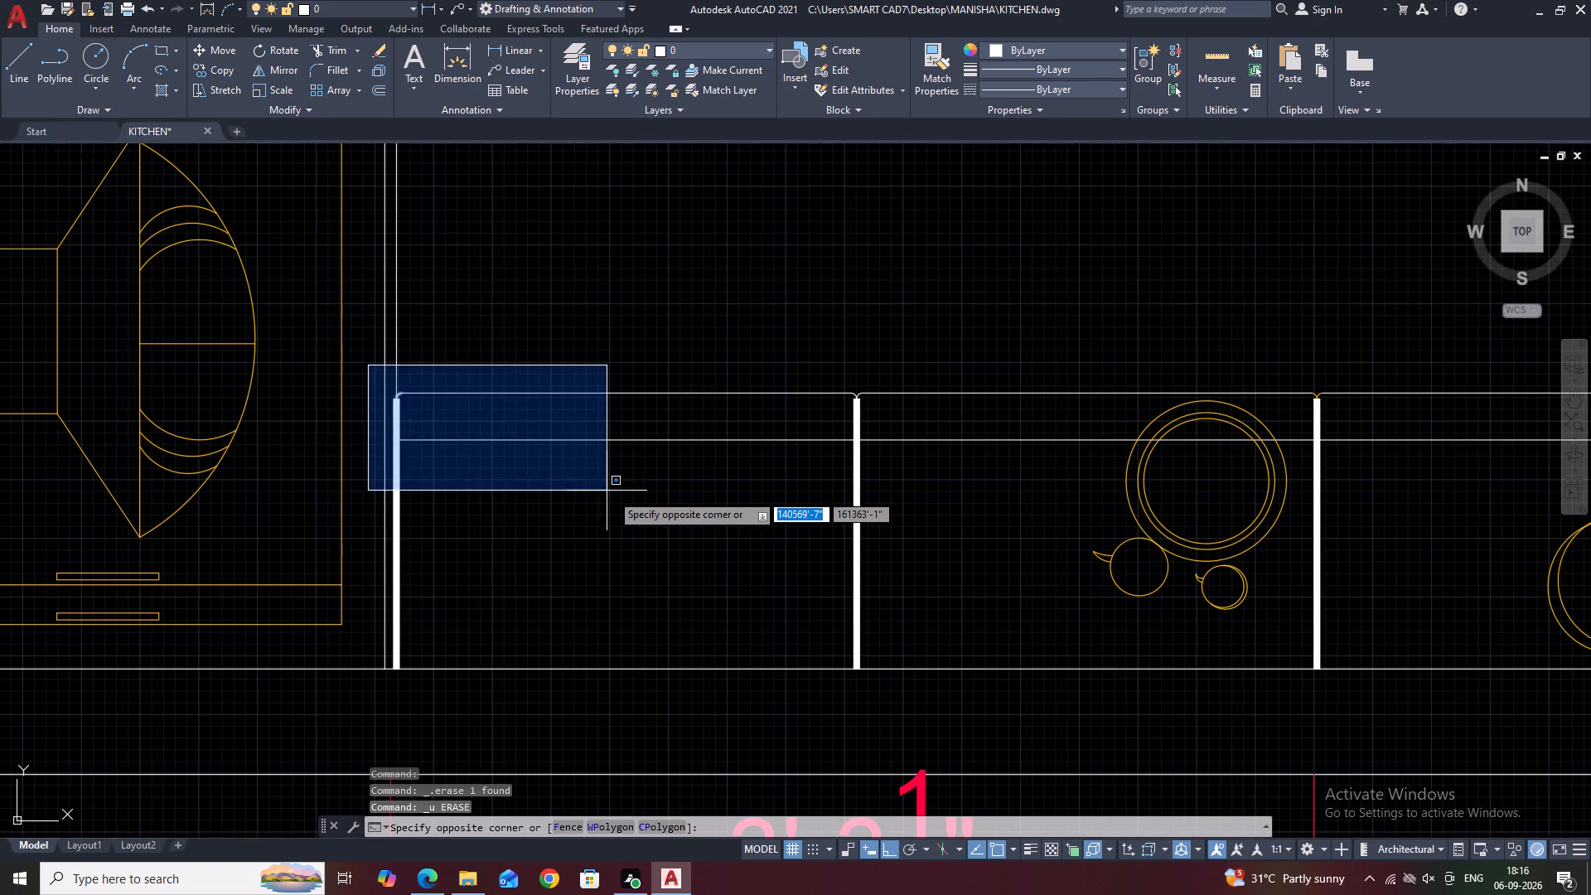
scroll(612, 493, down, 1)
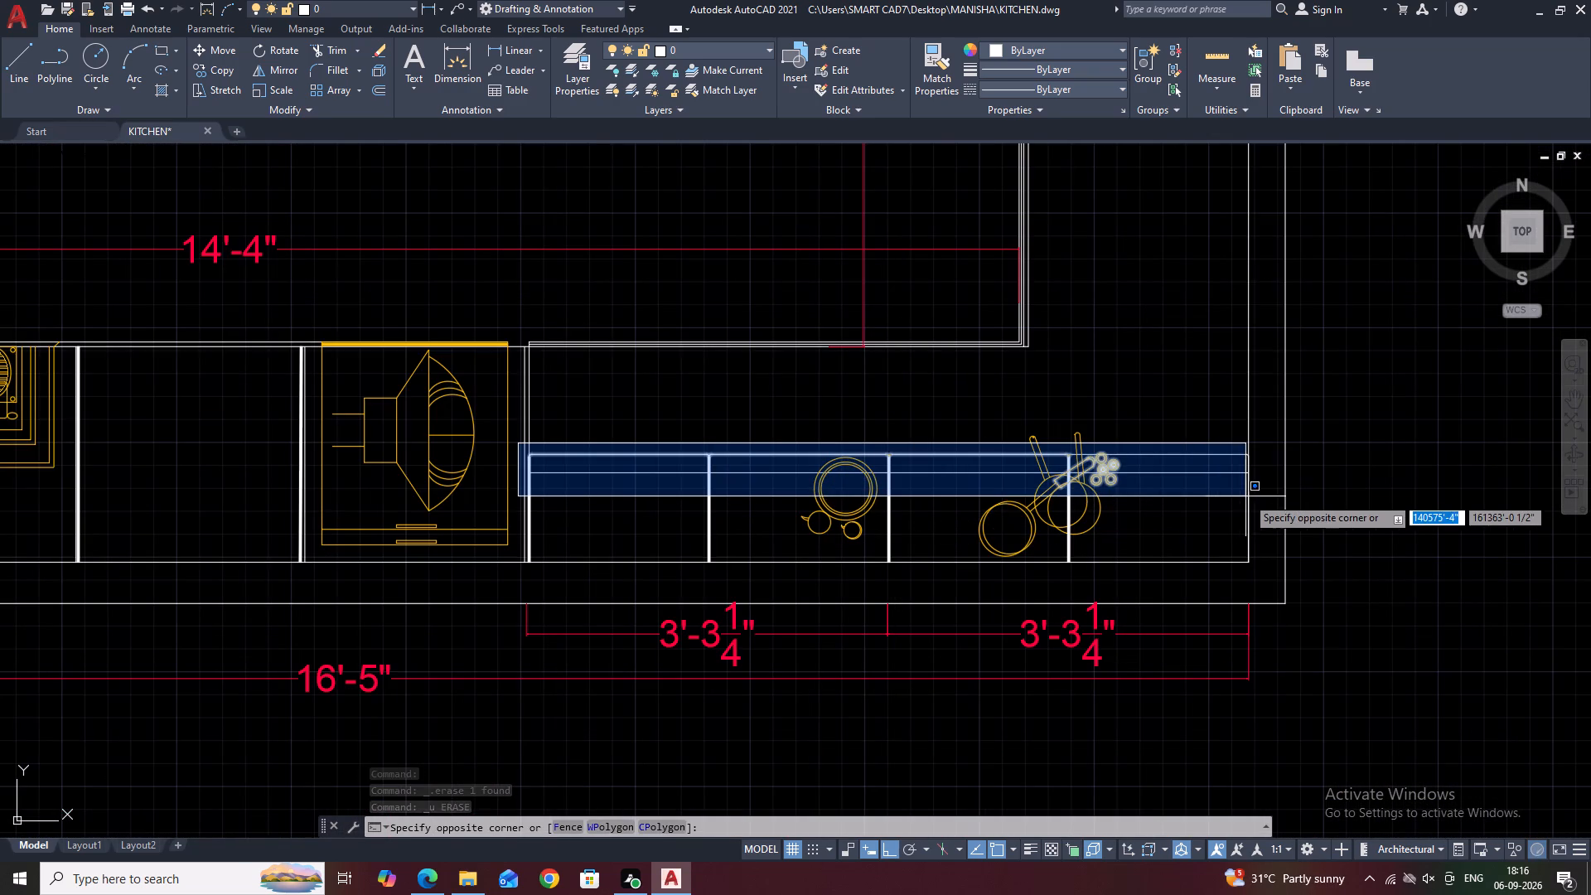
click(1015, 478)
scroll(912, 506, up, 2)
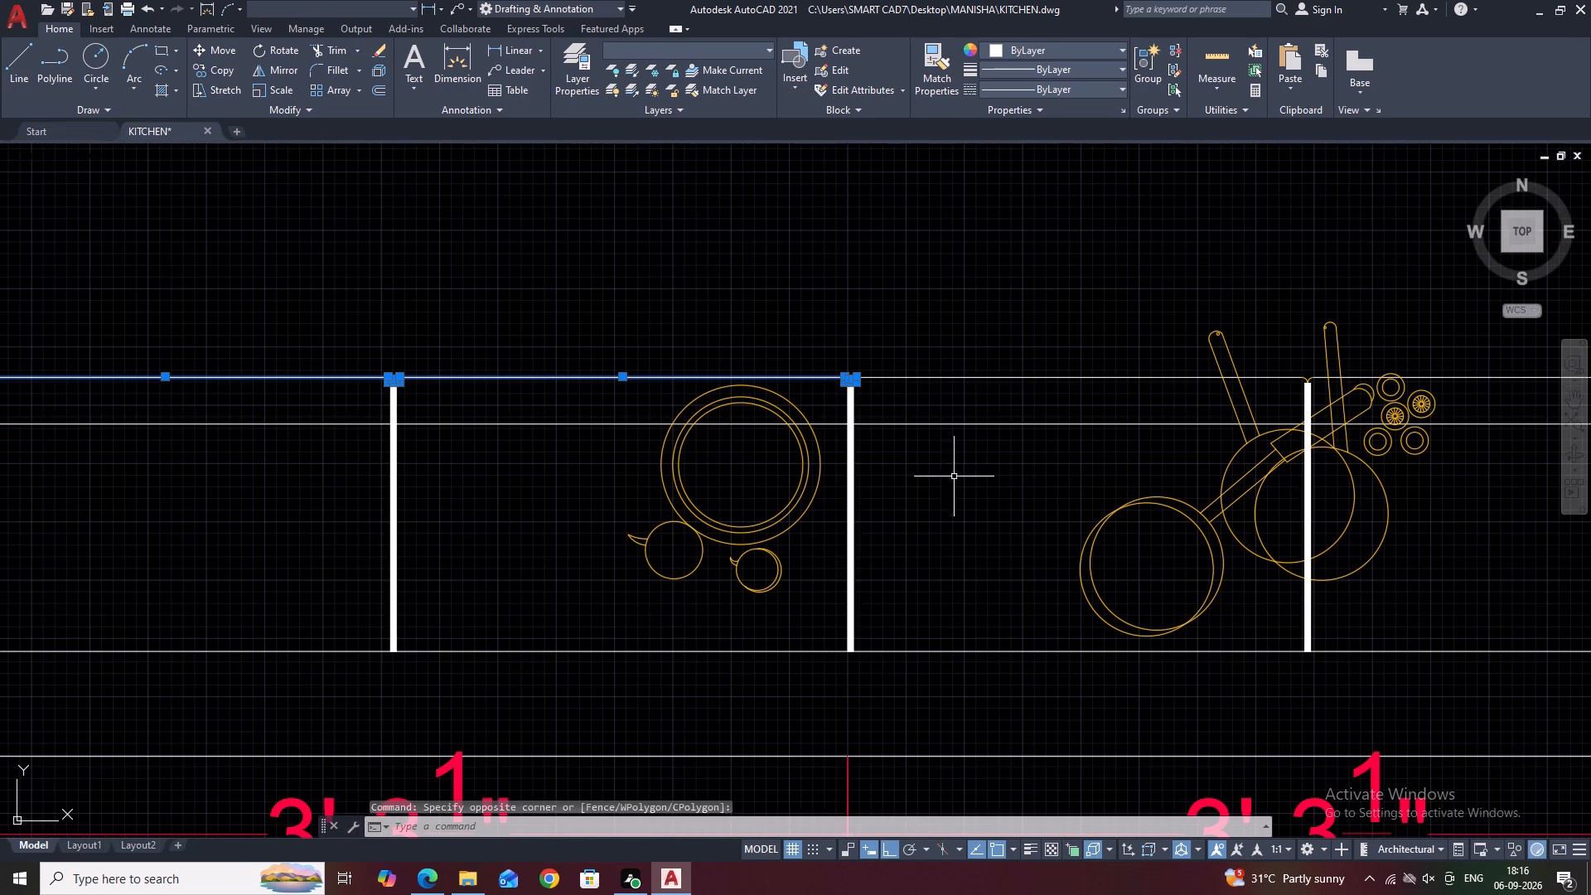
drag(1003, 469, 999, 447)
click(944, 308)
scroll(577, 417, down, 3)
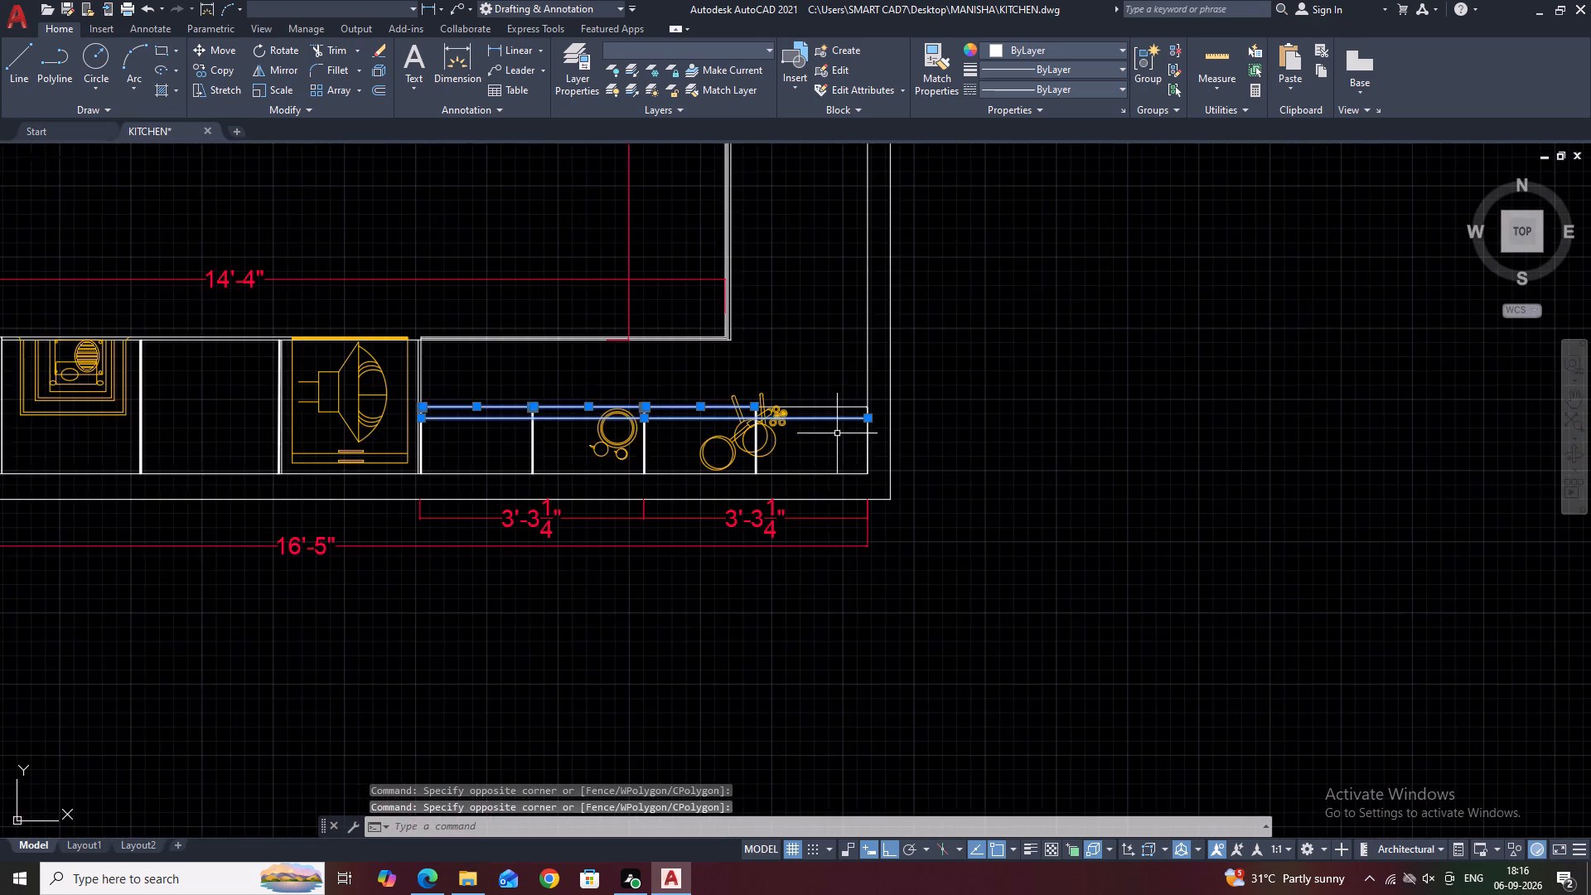
scroll(809, 422, up, 2)
click(878, 404)
click(833, 355)
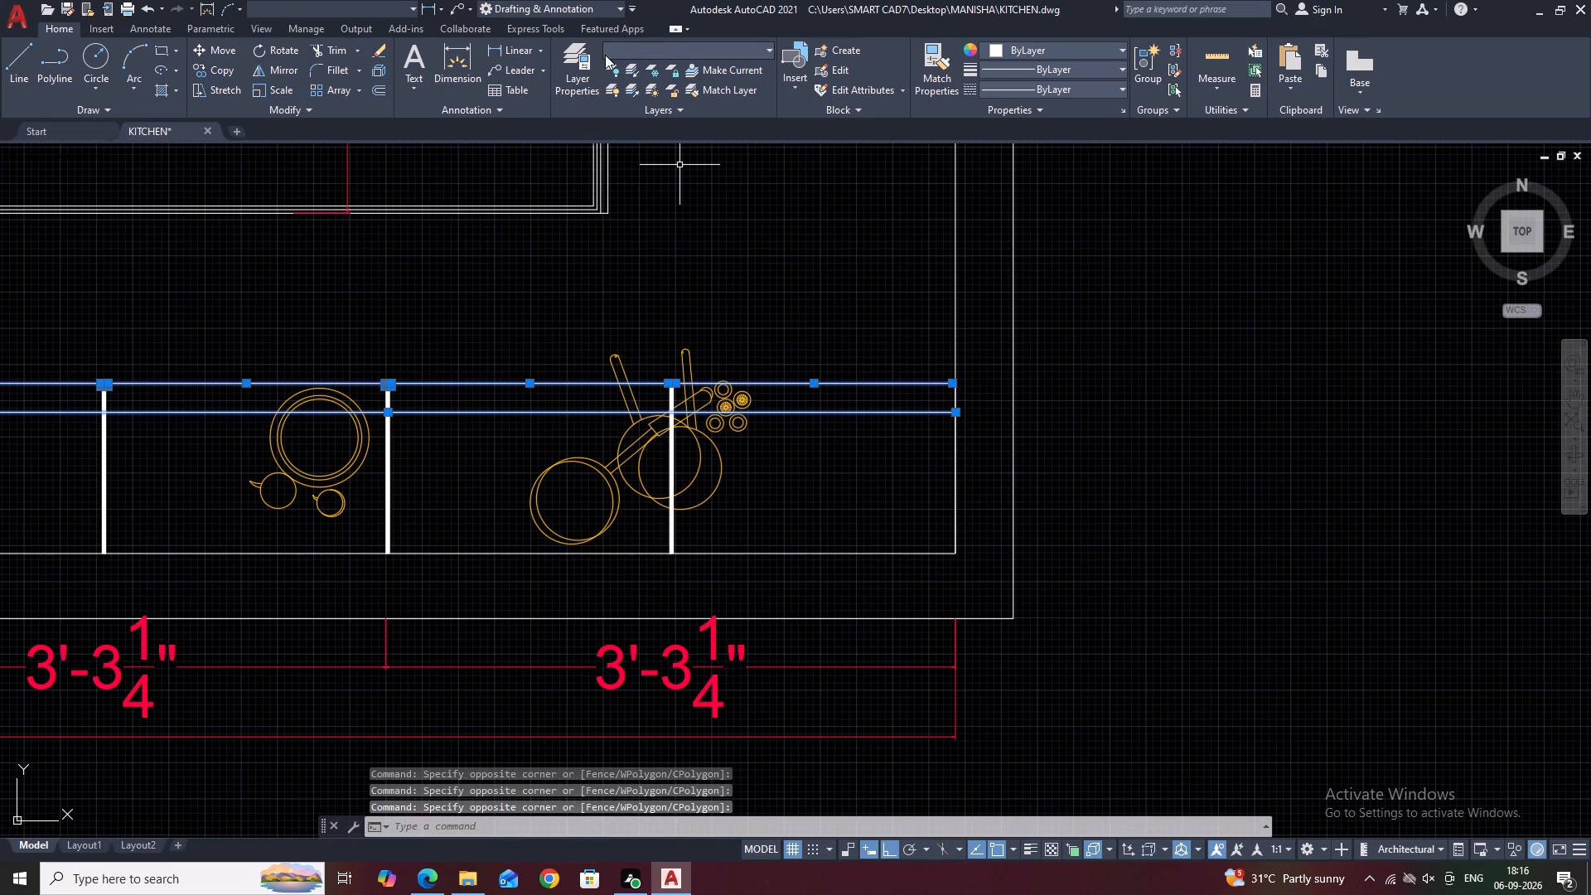
click(637, 43)
click(696, 71)
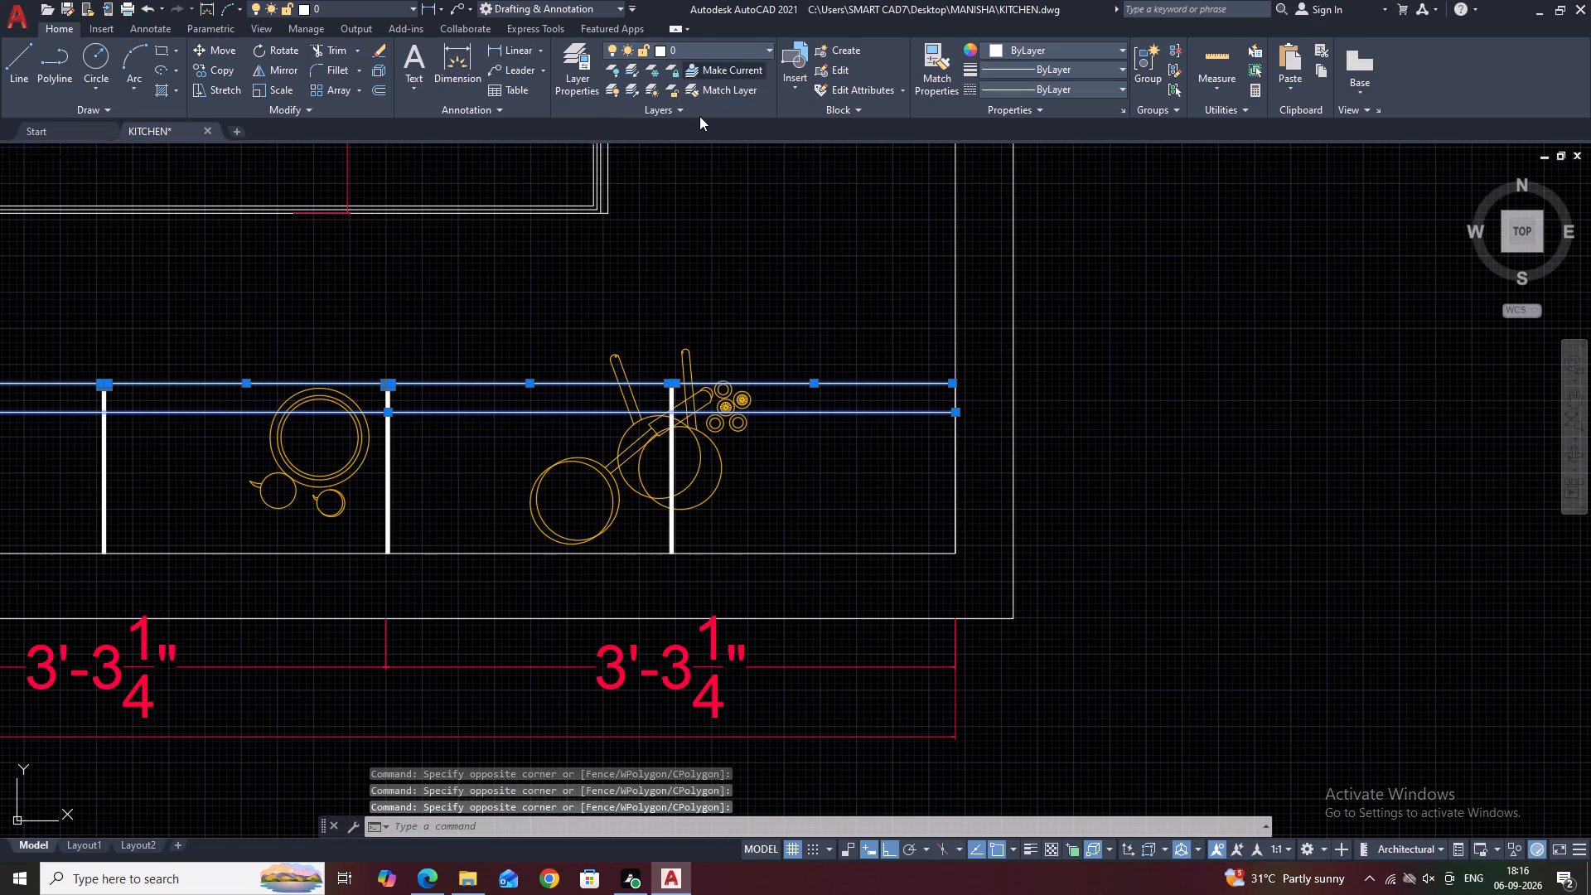
key(Escape)
Trim the two horizontal lines that run past the inner wall line into the wall thickness beside the 1'-0 3/4" unit.
scroll(805, 452, down, 1)
middle_drag(757, 422, 837, 444)
scroll(850, 436, down, 2)
middle_drag(761, 406, 812, 447)
scroll(736, 425, down, 3)
middle_drag(793, 396, 820, 472)
scroll(798, 468, up, 3)
middle_drag(879, 460, 924, 410)
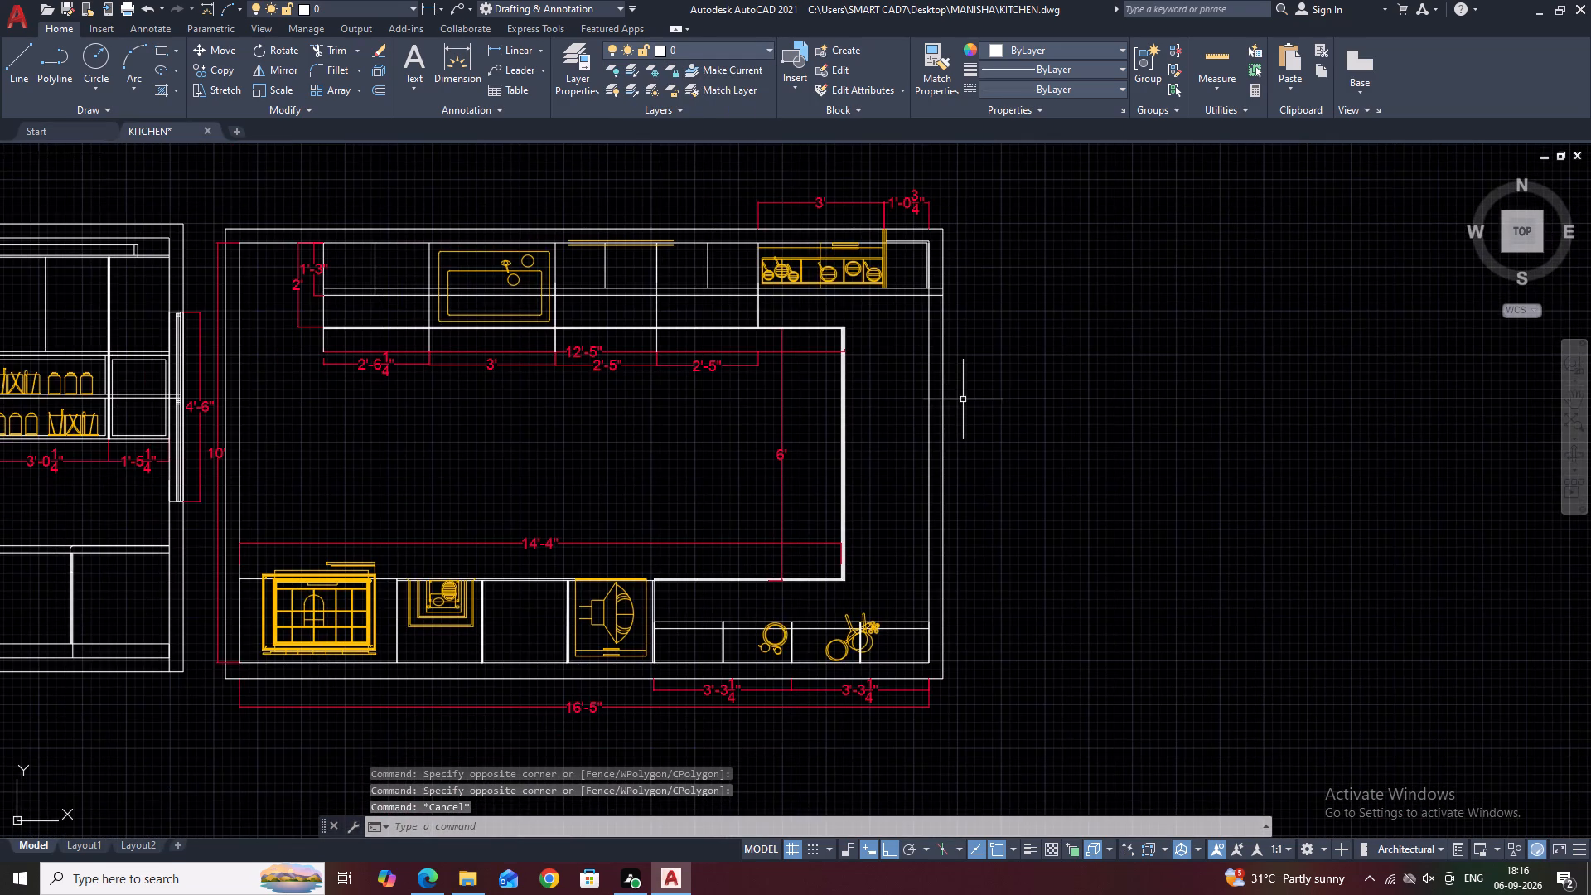
middle_drag(856, 268, 895, 331)
middle_drag(1013, 469, 1068, 474)
key(t)
key(r)
key(space)
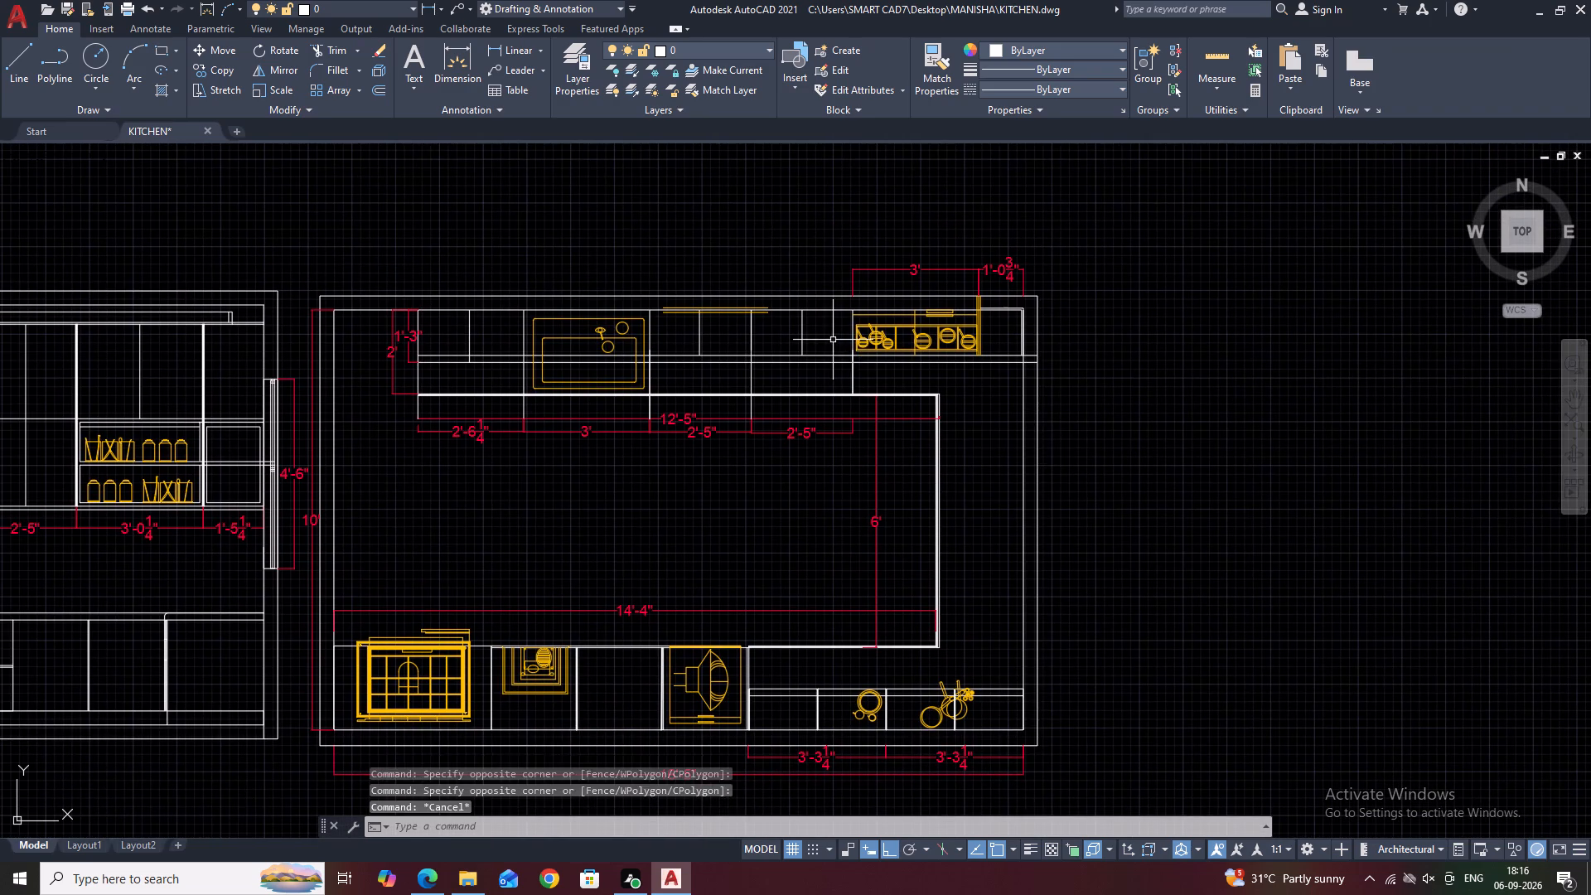
scroll(910, 360, up, 2)
click(1210, 336)
click(1220, 390)
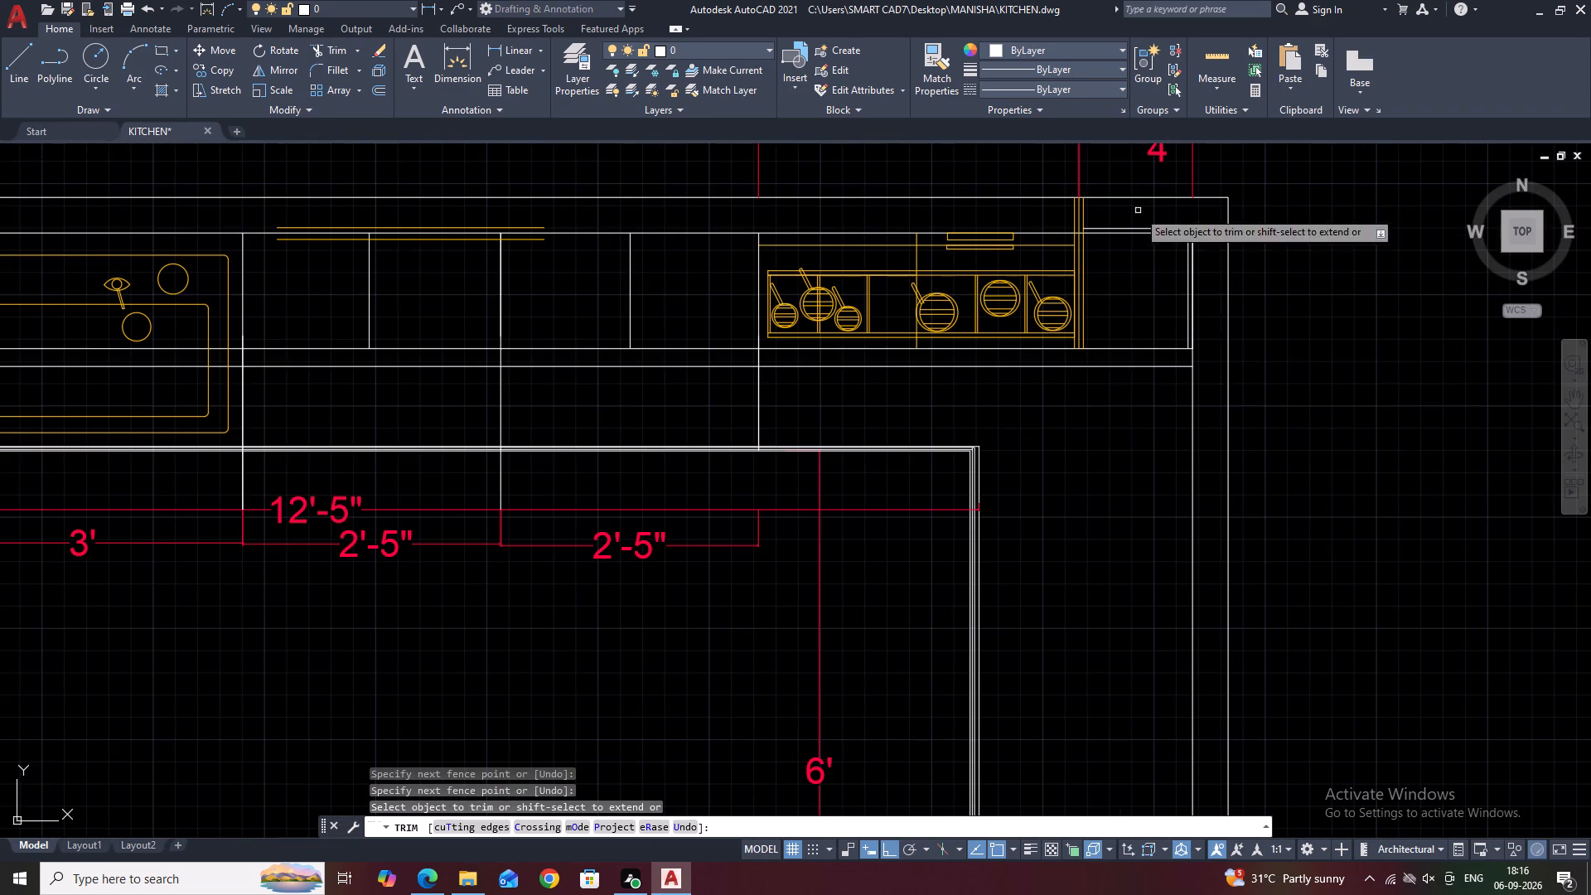
middle_drag(1138, 218, 1148, 316)
key(Escape)
Examine the double outline of the 1'-0 3/4" corner unit beside the pot storage unit.
middle_drag(630, 310, 715, 345)
middle_drag(1082, 482, 1071, 404)
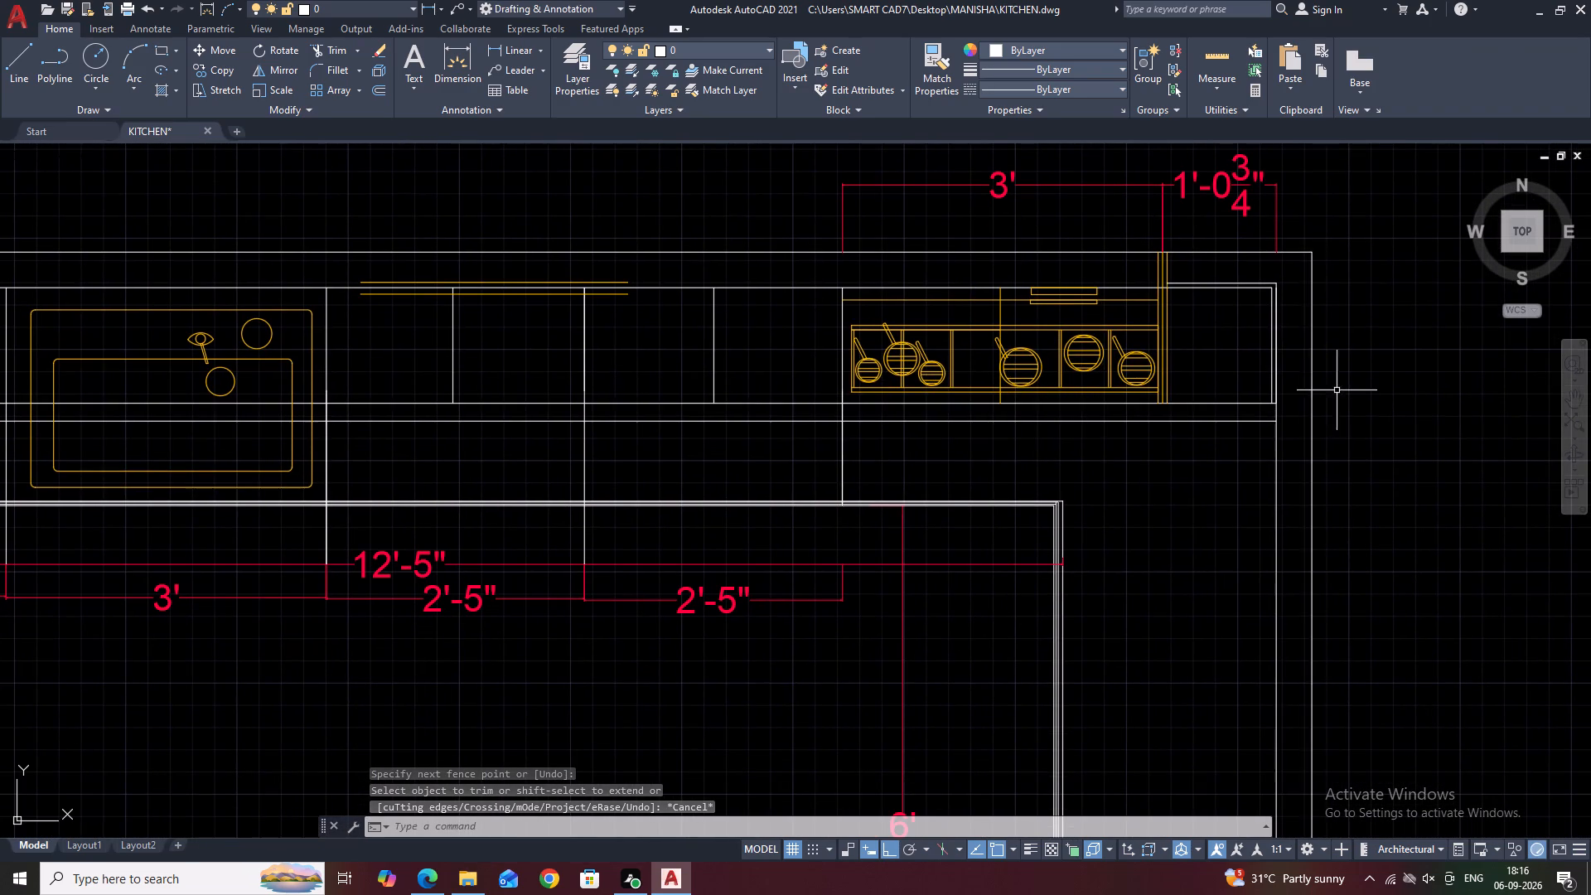
middle_drag(1165, 342, 972, 388)
scroll(1028, 425, down, 1)
middle_drag(1052, 365, 993, 307)
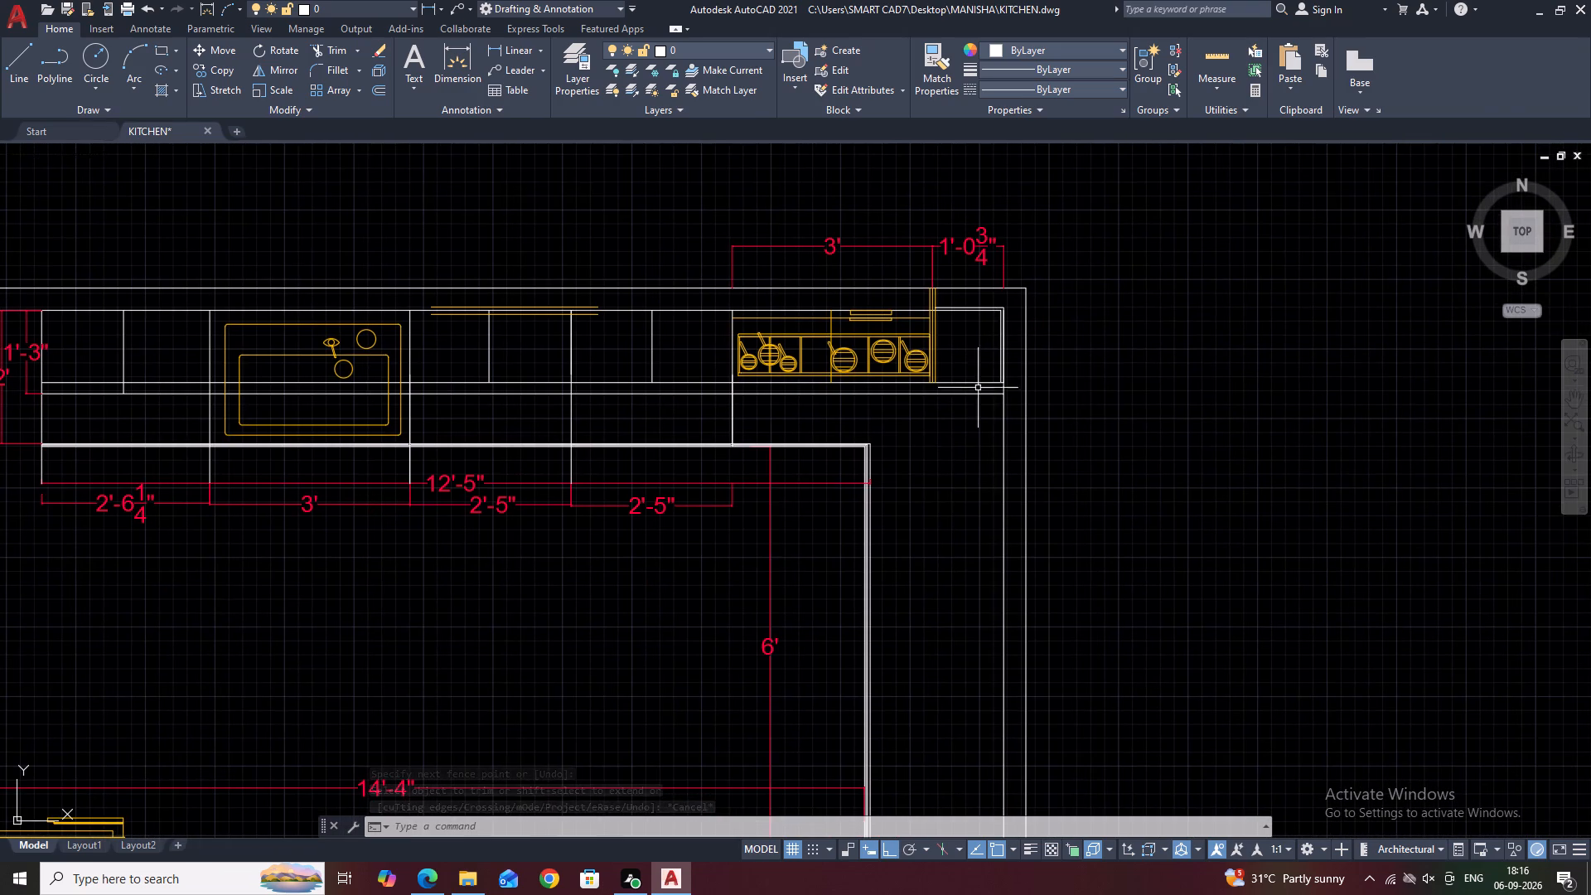
middle_drag(977, 336, 948, 388)
scroll(956, 351, up, 3)
click(990, 348)
click(923, 409)
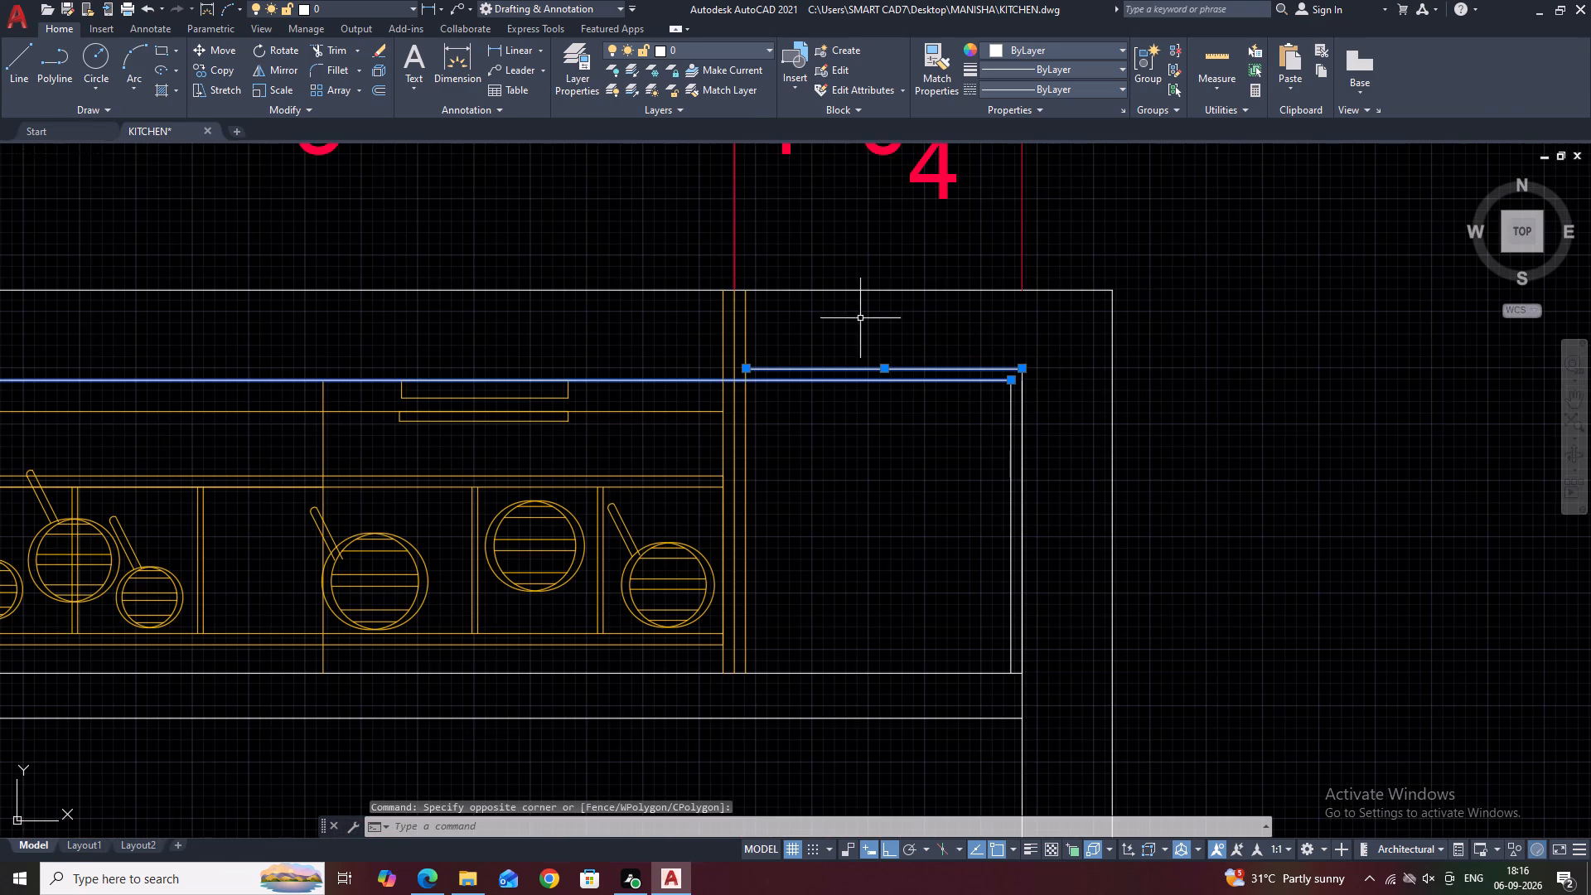
middle_drag(1015, 449, 1019, 457)
key(Escape)
scroll(814, 389, down, 2)
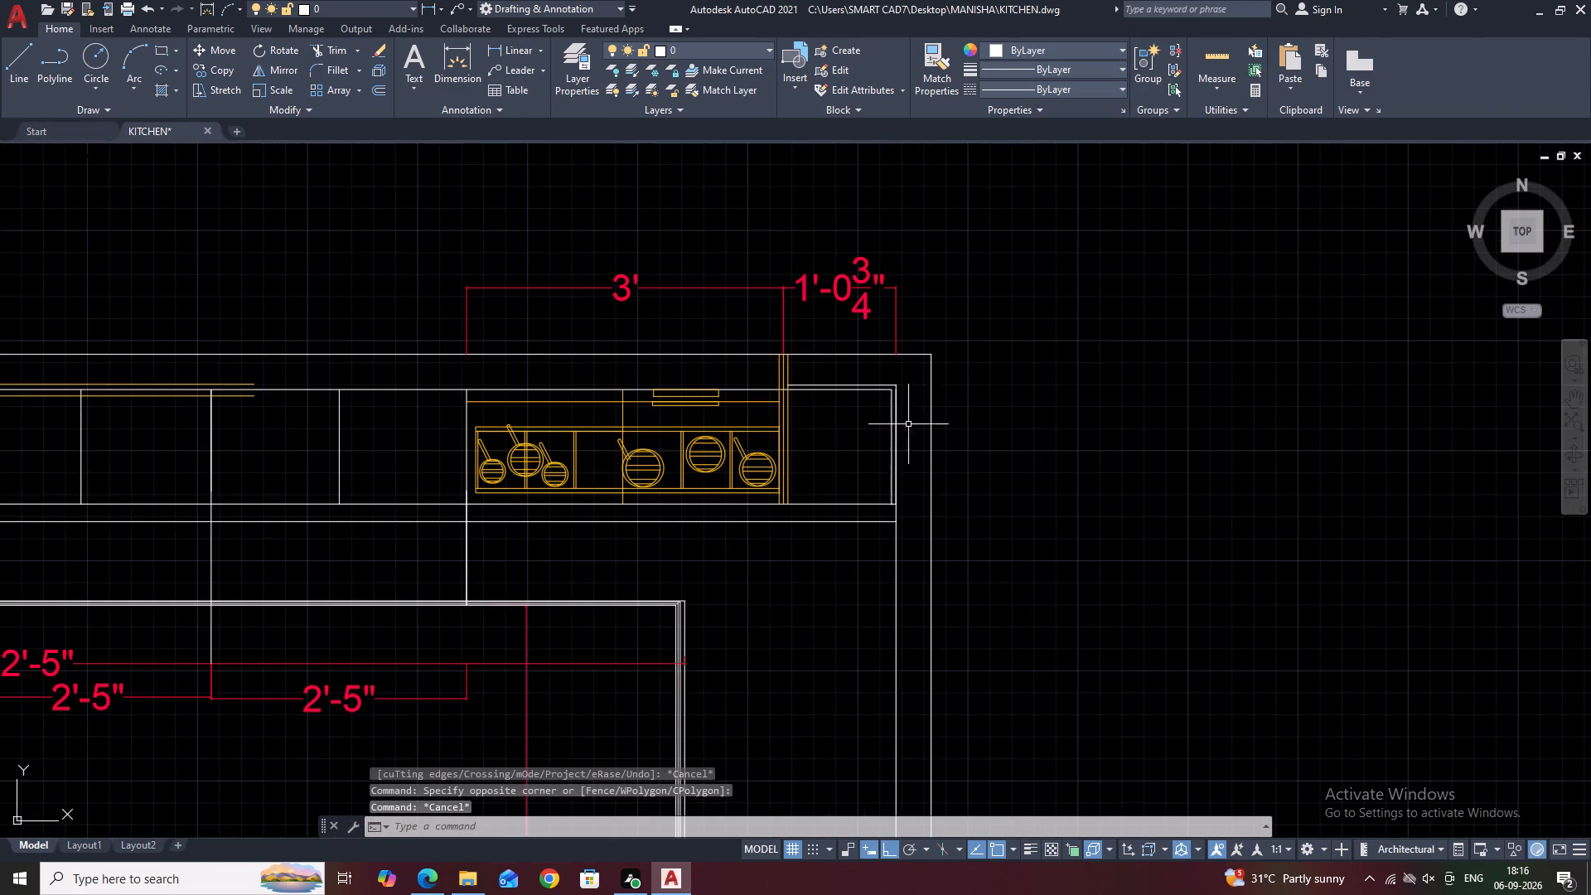
scroll(909, 390, up, 1)
middle_drag(931, 402, 965, 394)
middle_drag(714, 324, 781, 370)
scroll(811, 365, down, 2)
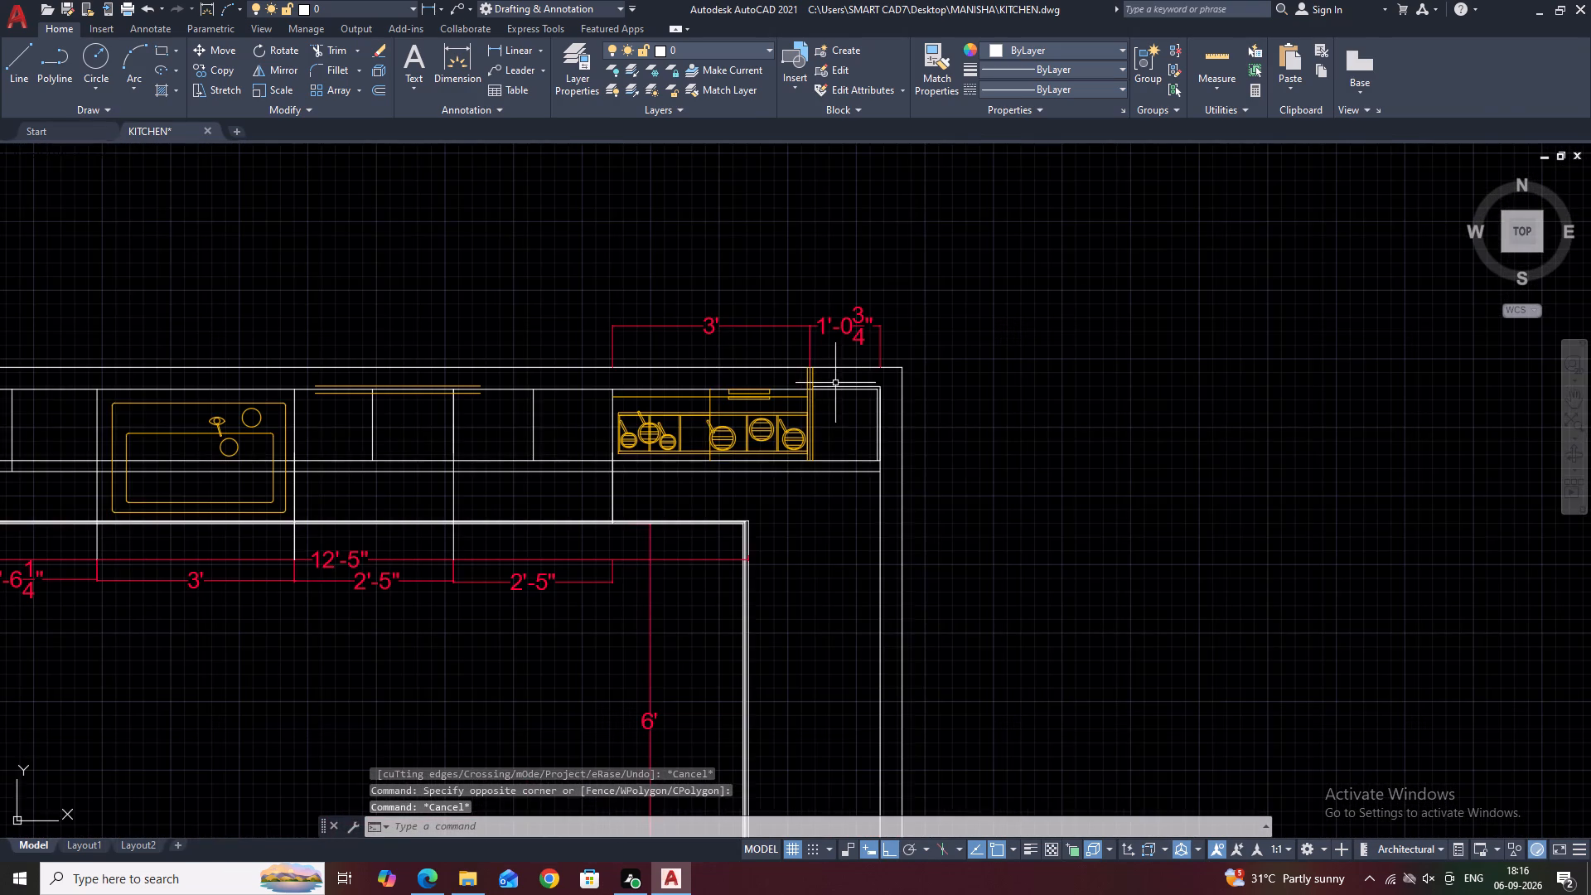
Examine the counter plan from the pot storage unit down to the lower cabinet row with its fixtures.
middle_drag(611, 414, 780, 409)
middle_drag(644, 397, 773, 388)
scroll(821, 381, down, 1)
middle_drag(859, 431, 856, 422)
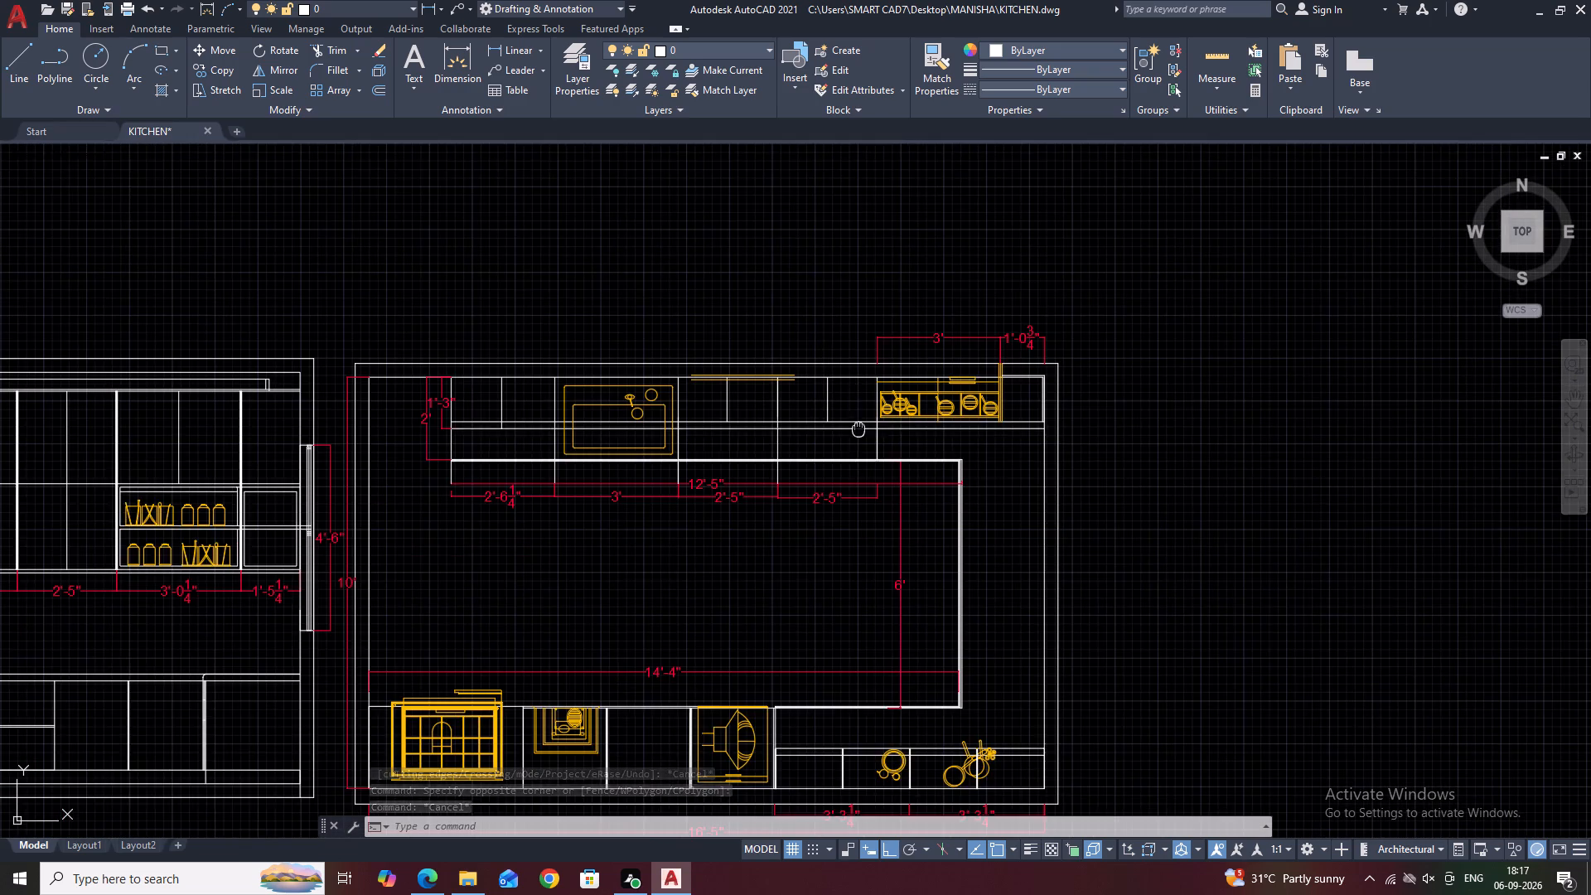
middle_drag(856, 422, 853, 365)
middle_drag(659, 530, 772, 401)
scroll(791, 375, down, 1)
middle_drag(795, 501, 797, 394)
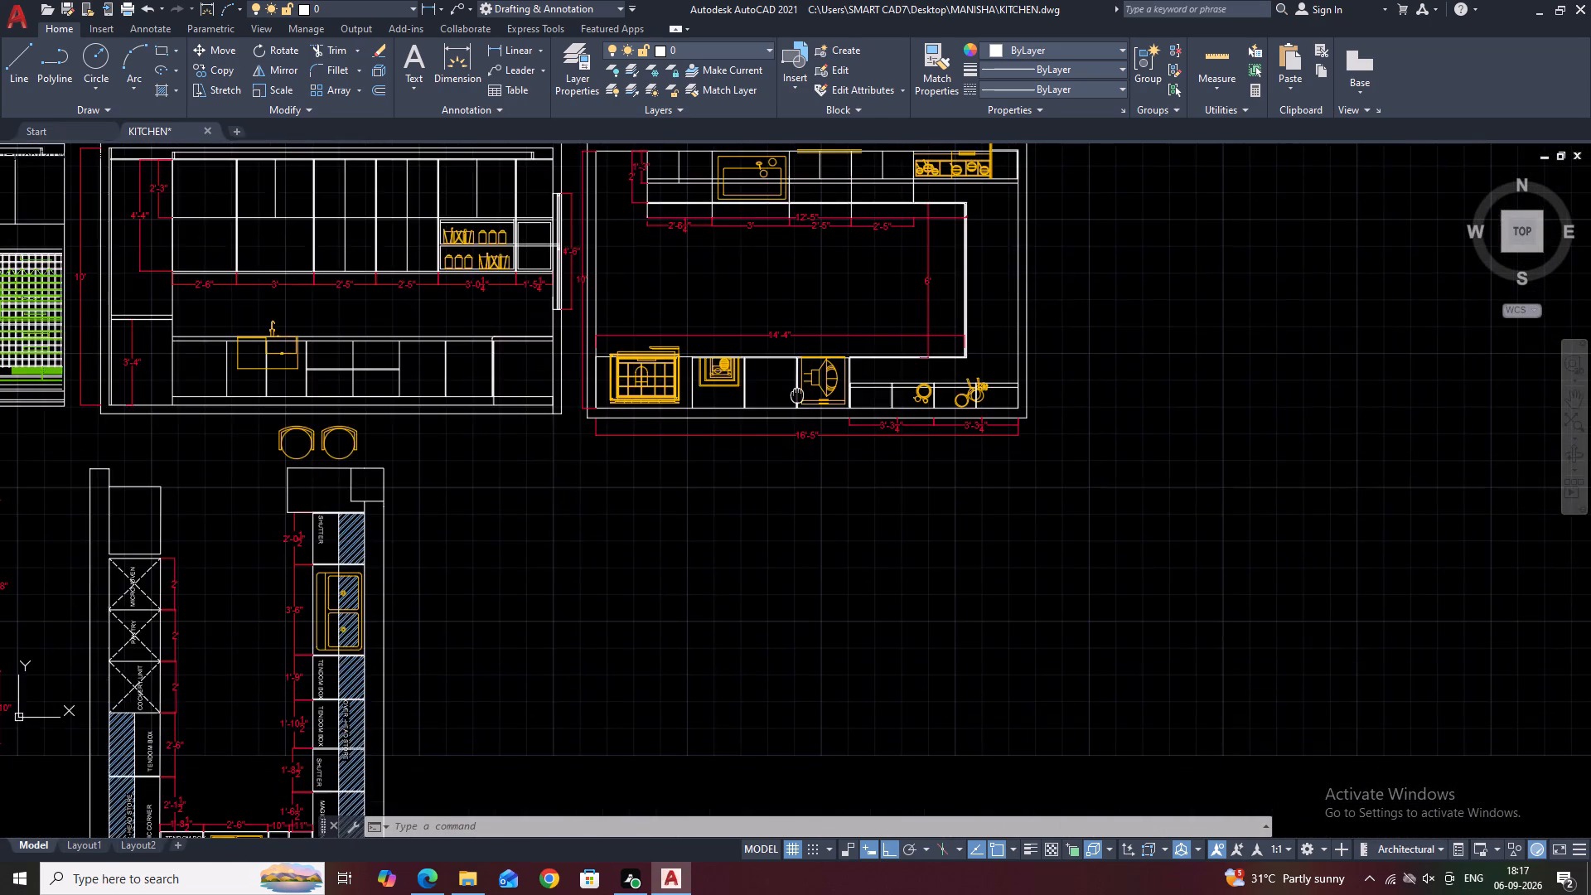
scroll(786, 423, up, 2)
scroll(680, 267, down, 1)
middle_drag(784, 334, 789, 321)
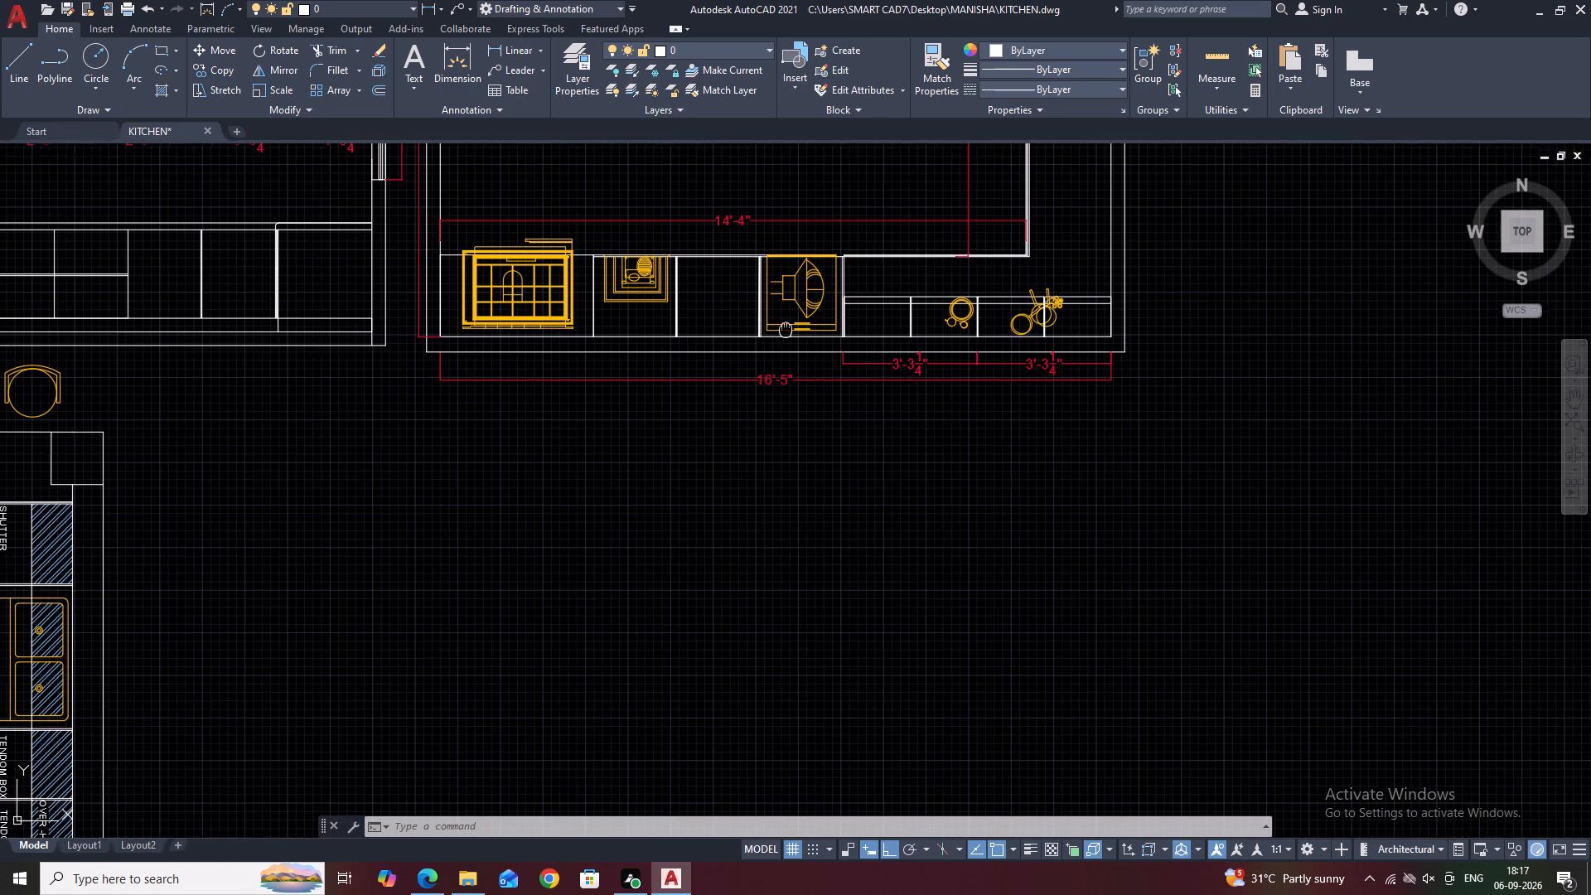
middle_drag(789, 321, 802, 301)
middle_drag(534, 336, 689, 350)
scroll(670, 311, down, 2)
scroll(798, 329, down, 2)
middle_drag(683, 457, 621, 399)
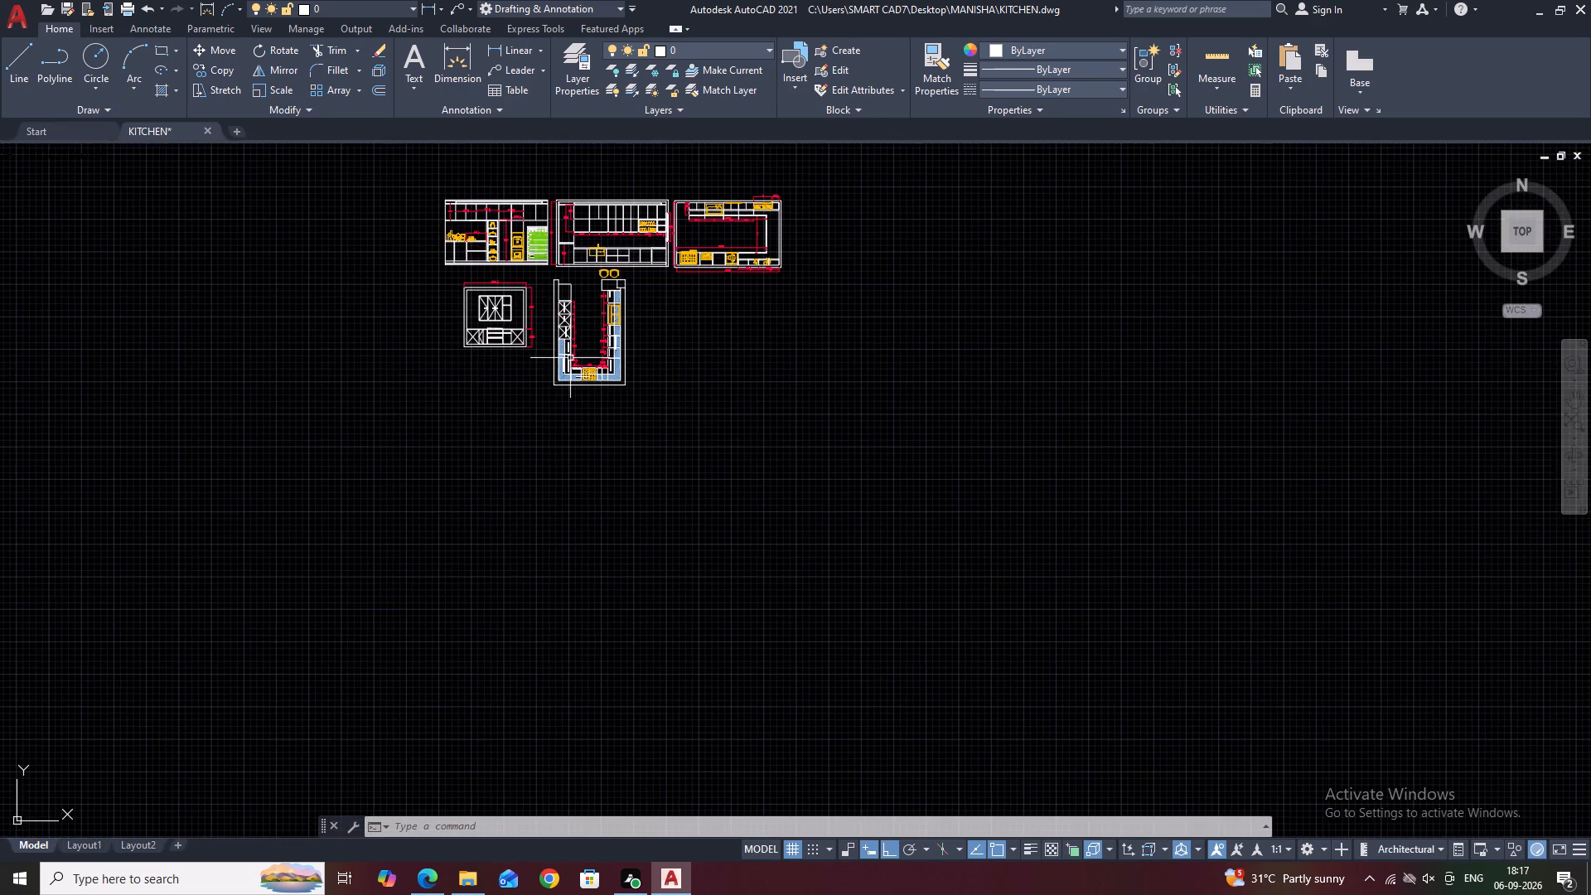
Copy the TENDOM BOX label beside the hob into the open floor area of the U-shaped kitchen plan.
middle_drag(563, 355, 609, 377)
scroll(593, 339, up, 4)
scroll(691, 394, down, 1)
scroll(795, 649, up, 2)
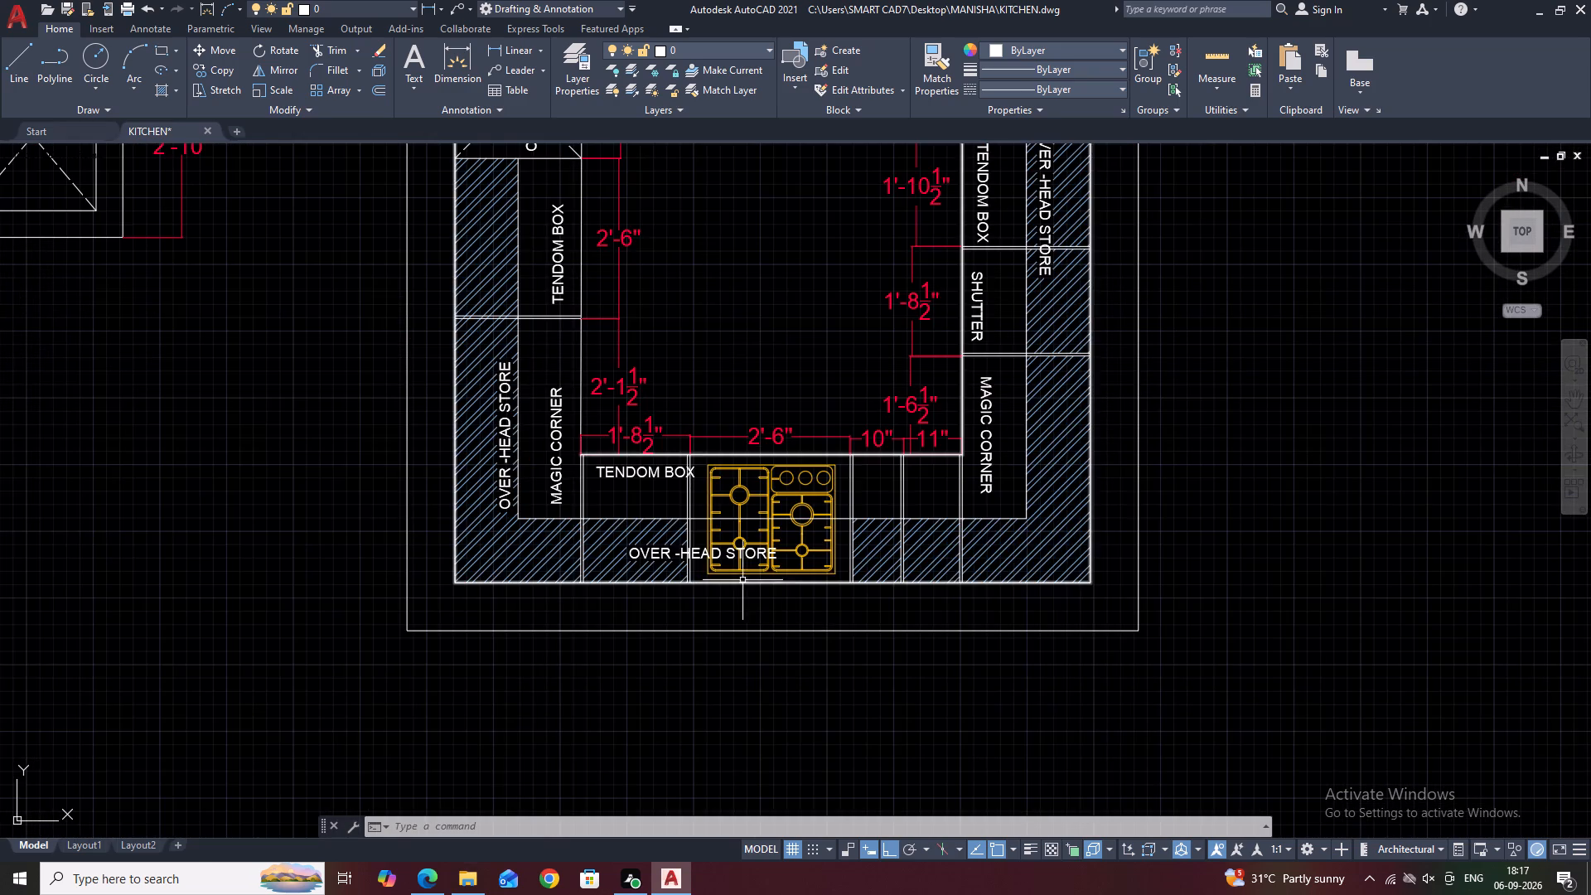
scroll(655, 525, up, 3)
click(676, 397)
click(613, 438)
middle_click(563, 418)
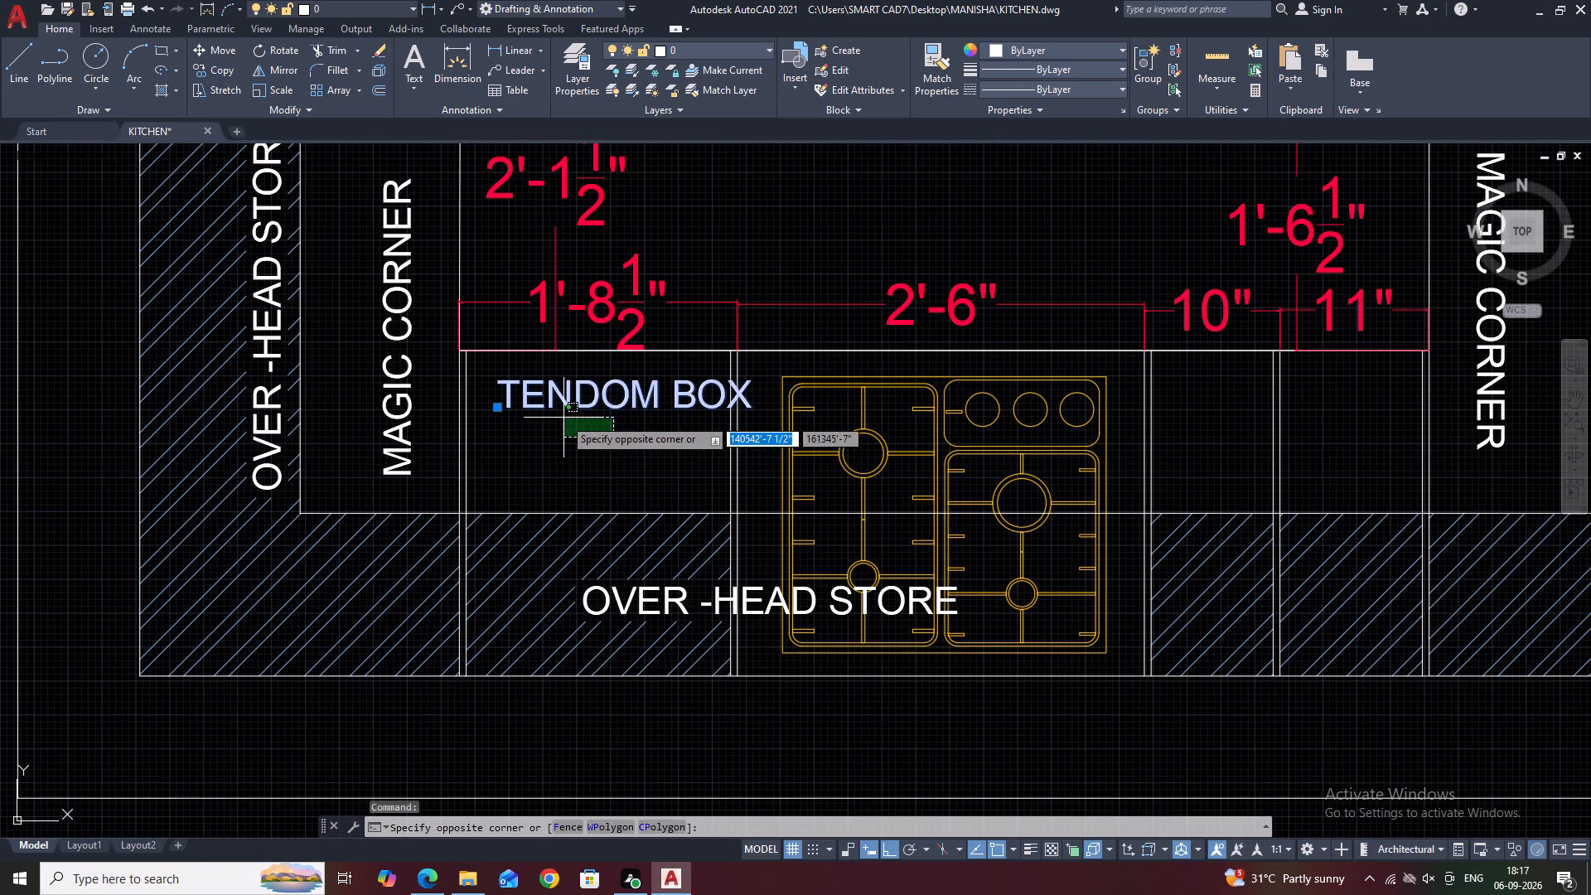
middle_drag(571, 483, 561, 546)
text(CO)
key(space)
click(560, 546)
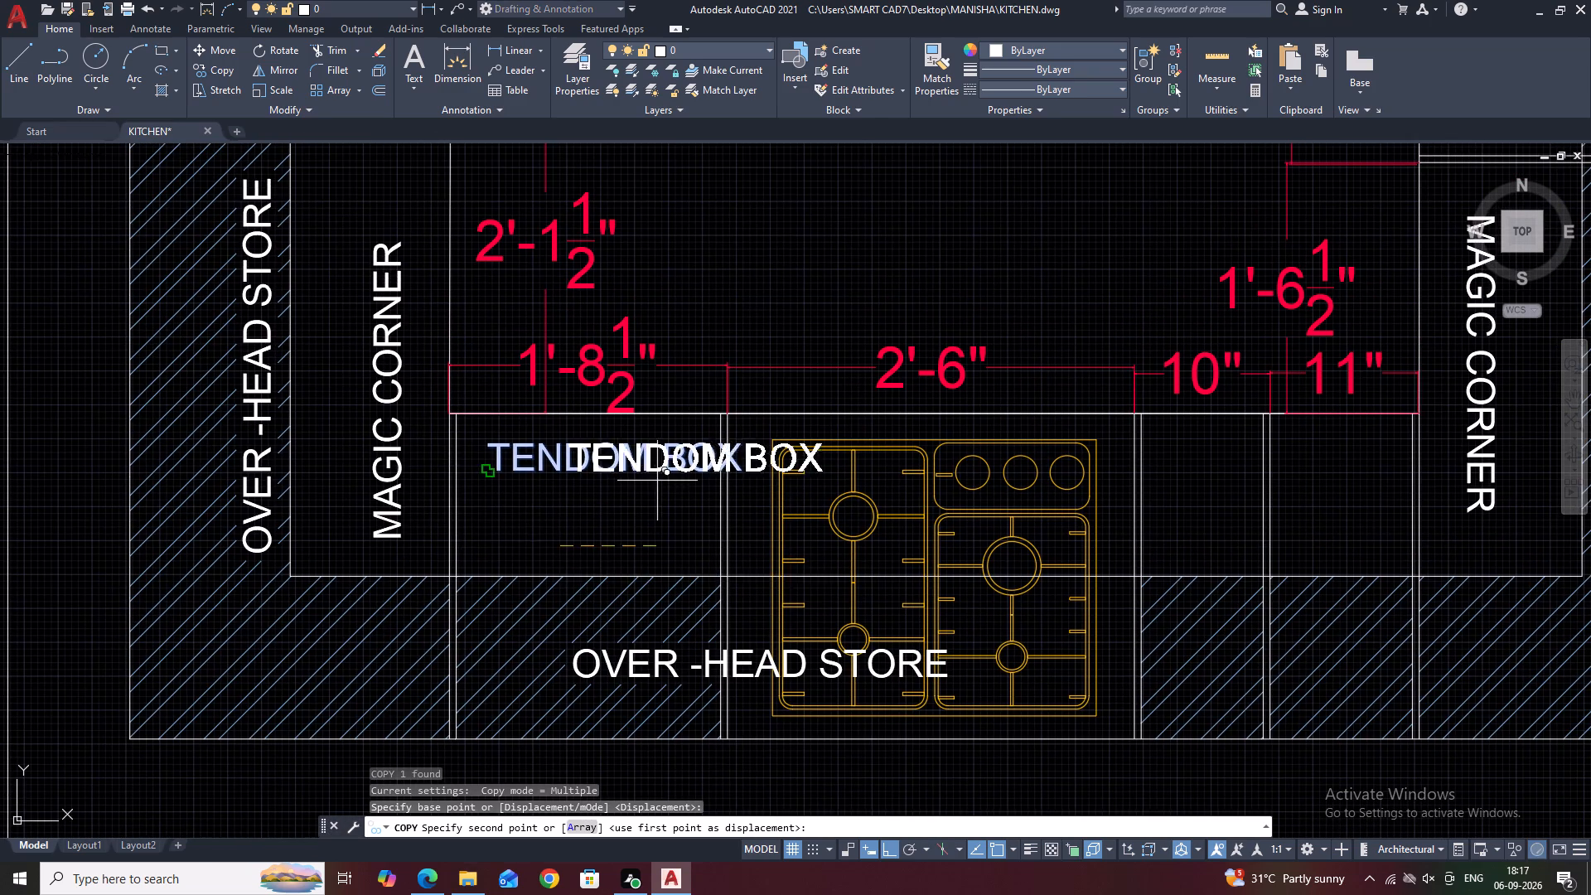
scroll(701, 384, down, 1)
middle_drag(801, 331, 737, 515)
key(F8)
click(701, 348)
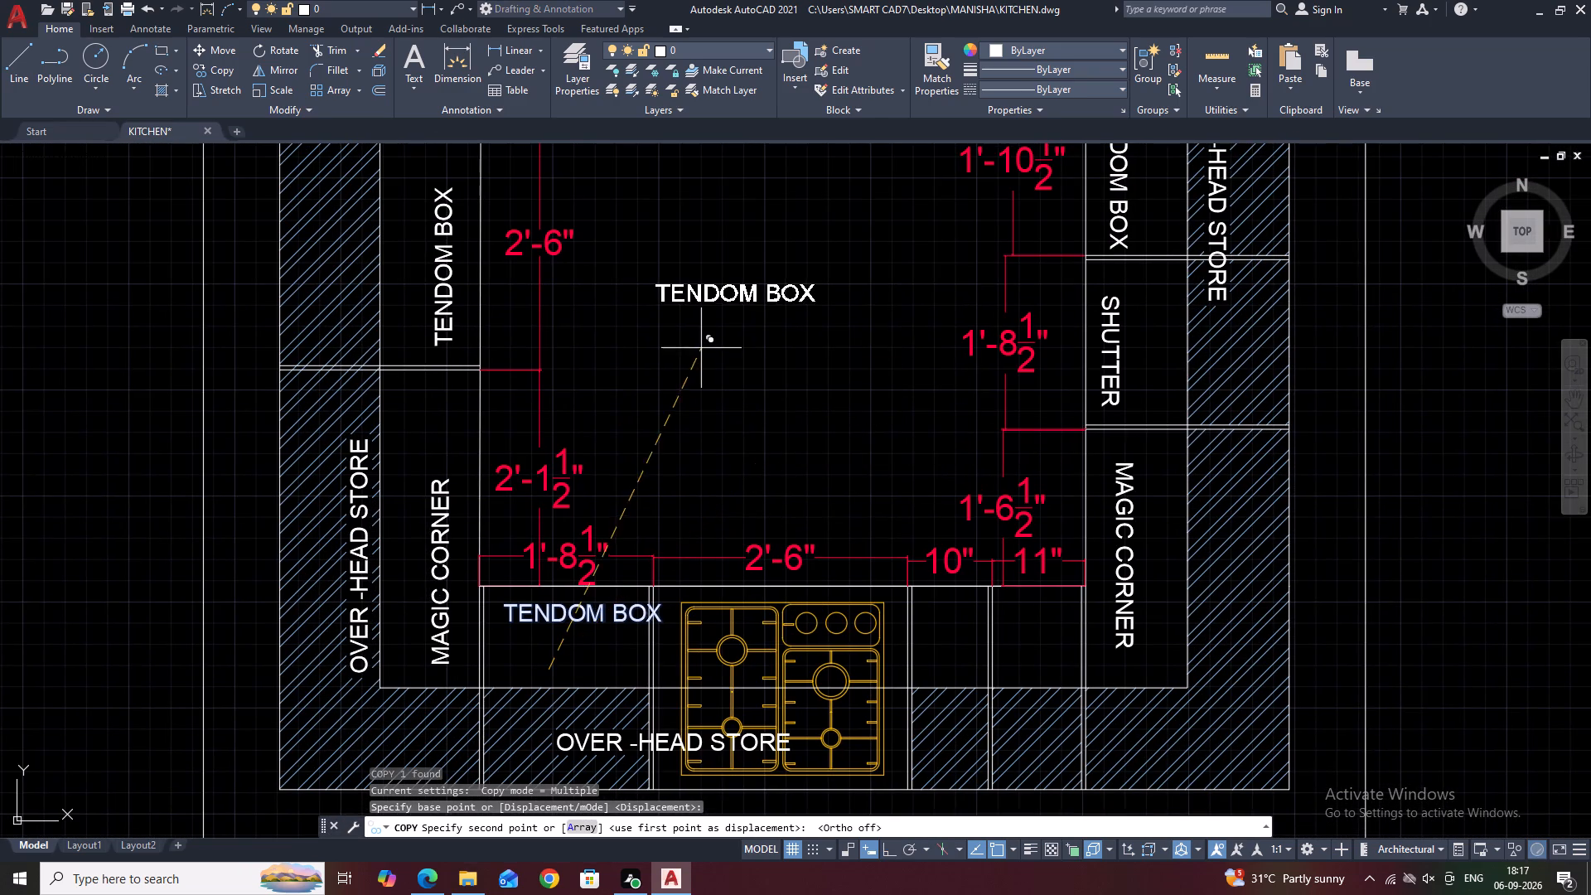
key(Escape)
Change the copied label in the open floor area to KITCHEN.
click(713, 279)
double_click(708, 287)
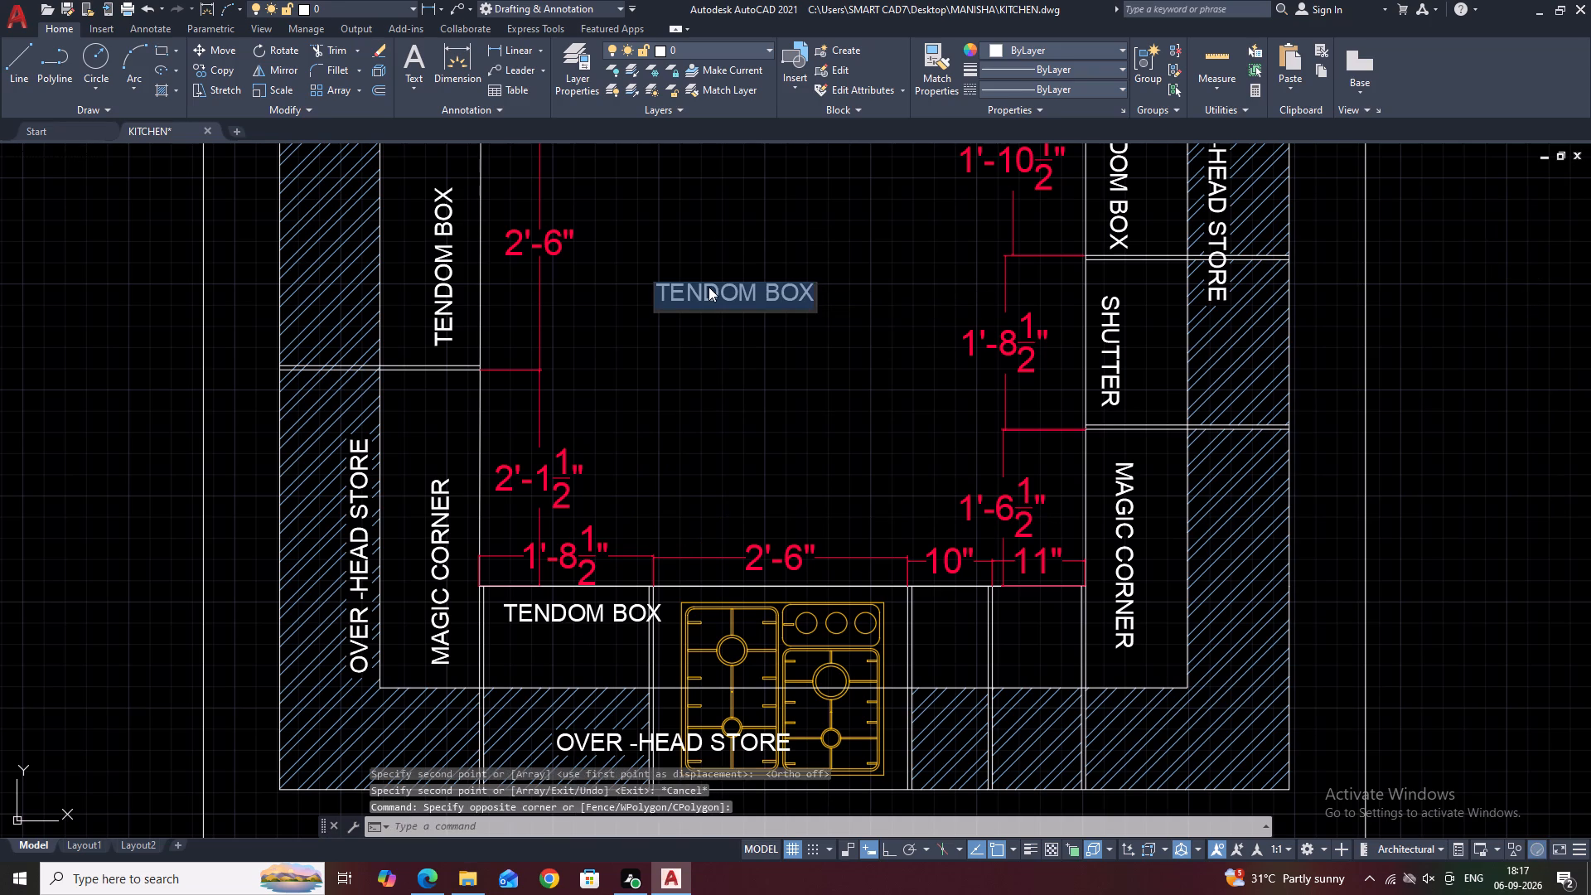
text(KITCHEN)
click(727, 335)
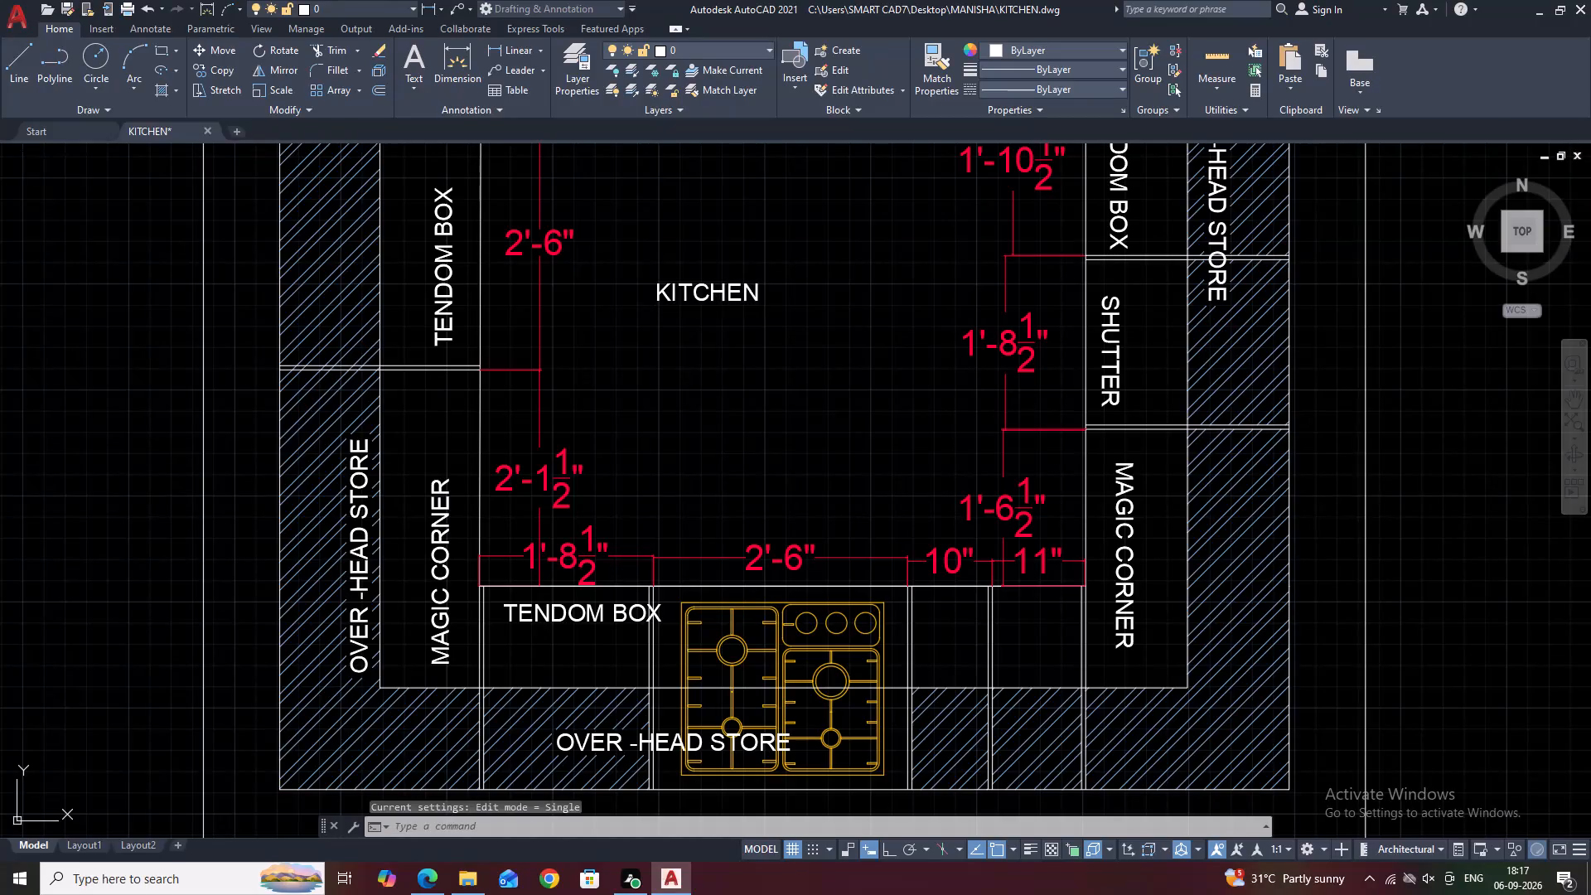
key(Escape)
Move the KITCHEN label closer to the middle of the floor area between the two cabinet runs.
middle_drag(646, 337, 658, 426)
scroll(723, 436, up, 2)
drag(820, 423, 797, 380)
drag(728, 278, 708, 257)
middle_drag(711, 300, 576, 418)
text(MM)
key(space)
drag(525, 393, 541, 399)
drag(661, 395, 674, 402)
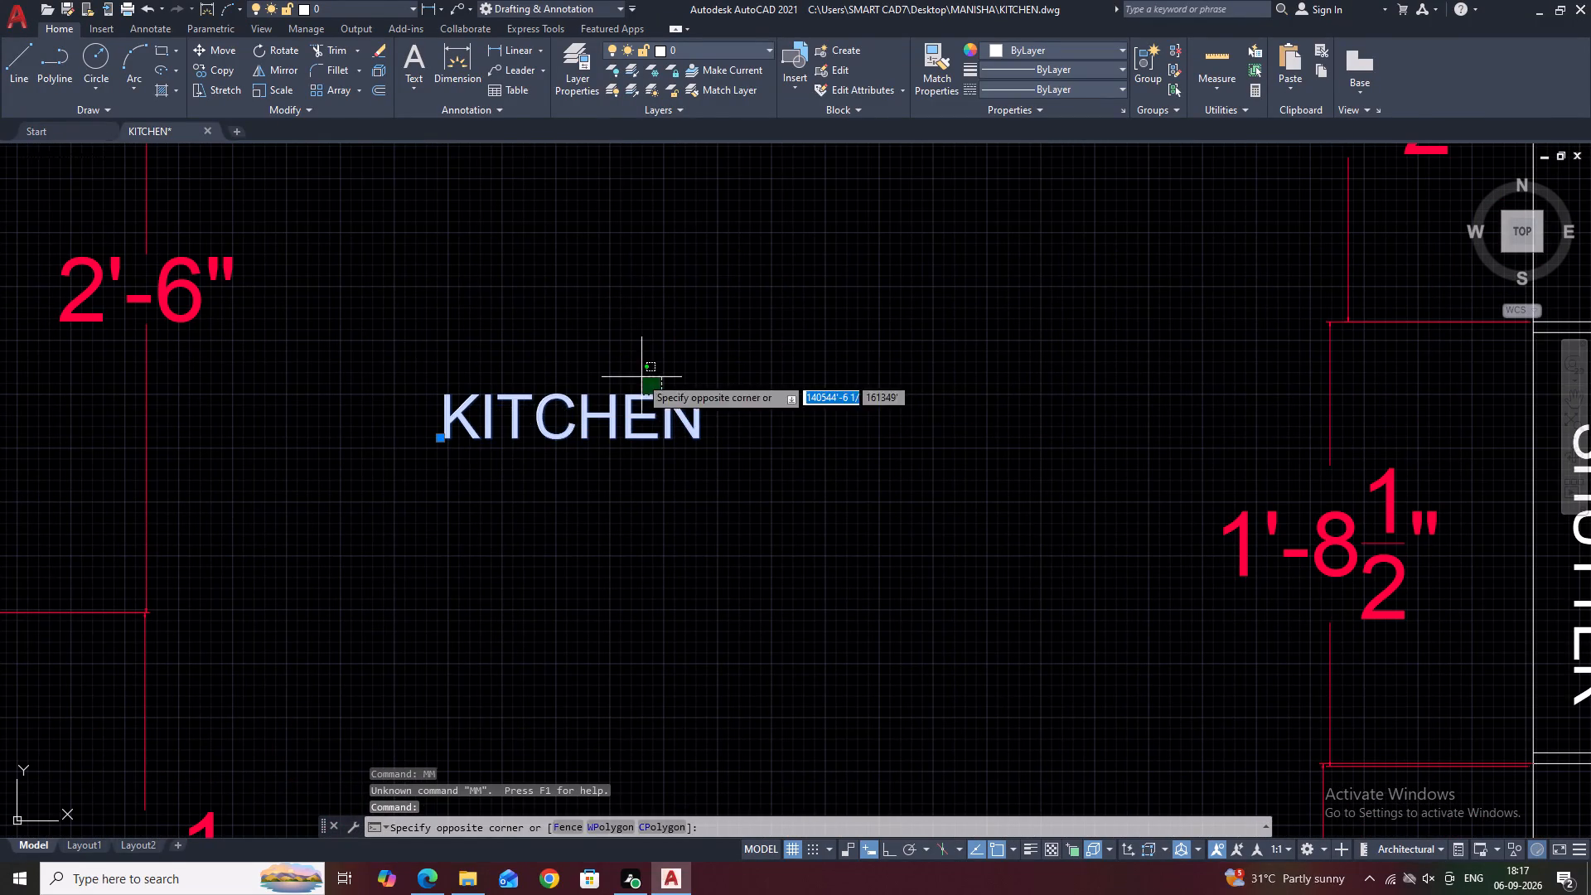
click(622, 365)
key(m)
key(space)
click(530, 414)
click(744, 474)
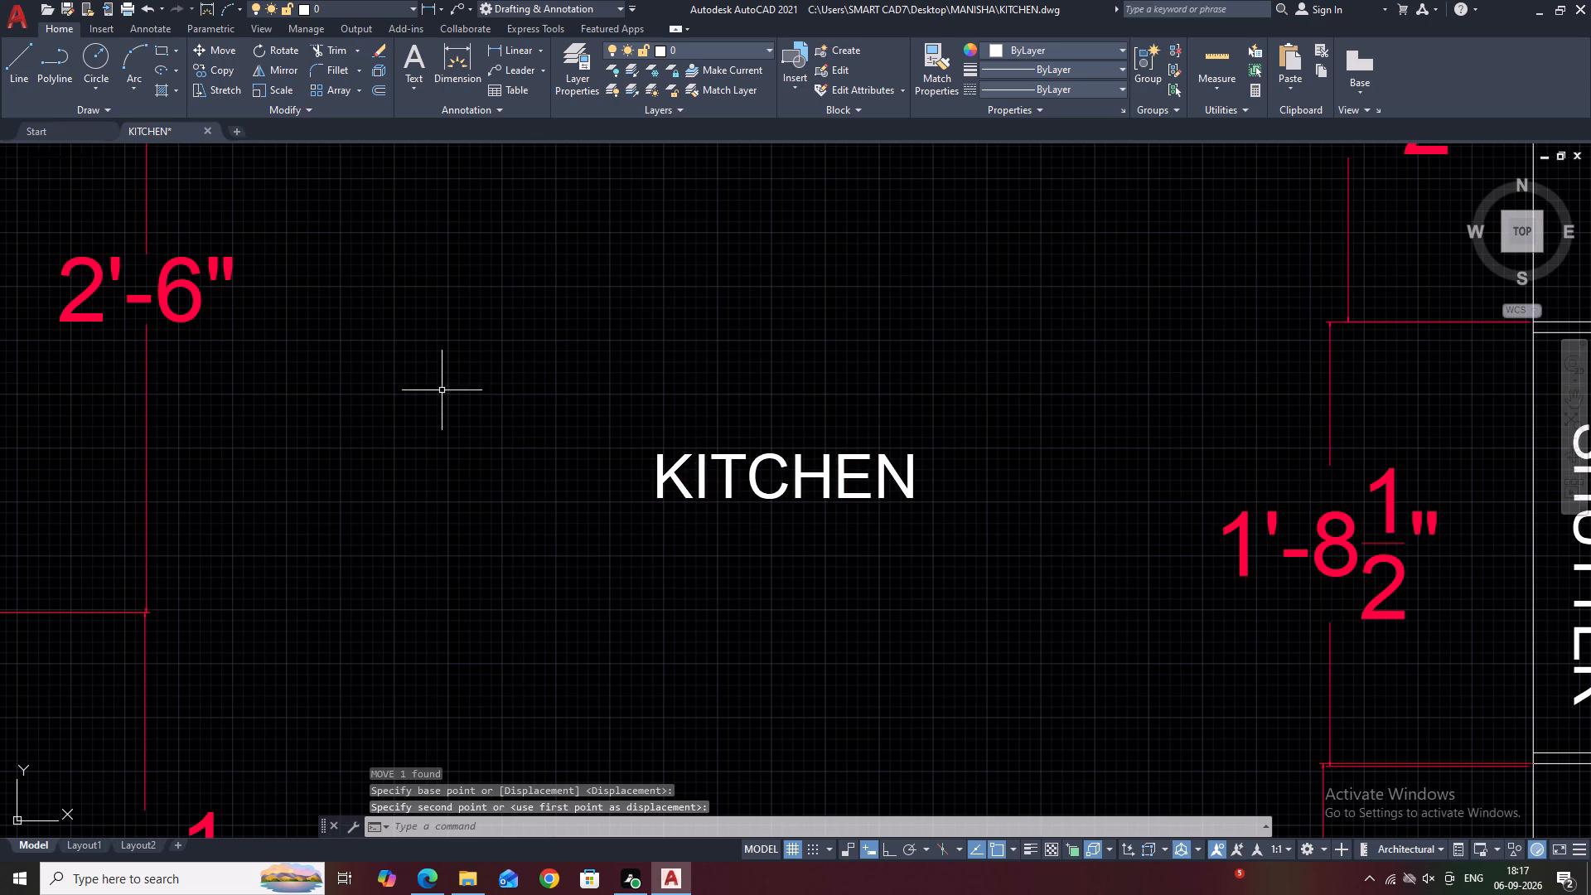
Offset the two end lines of the 3'-3 1/2" overhead unit inward and its middle divider by 0.25 in the shelf-tower elevation.
scroll(261, 481, down, 3)
scroll(373, 339, down, 3)
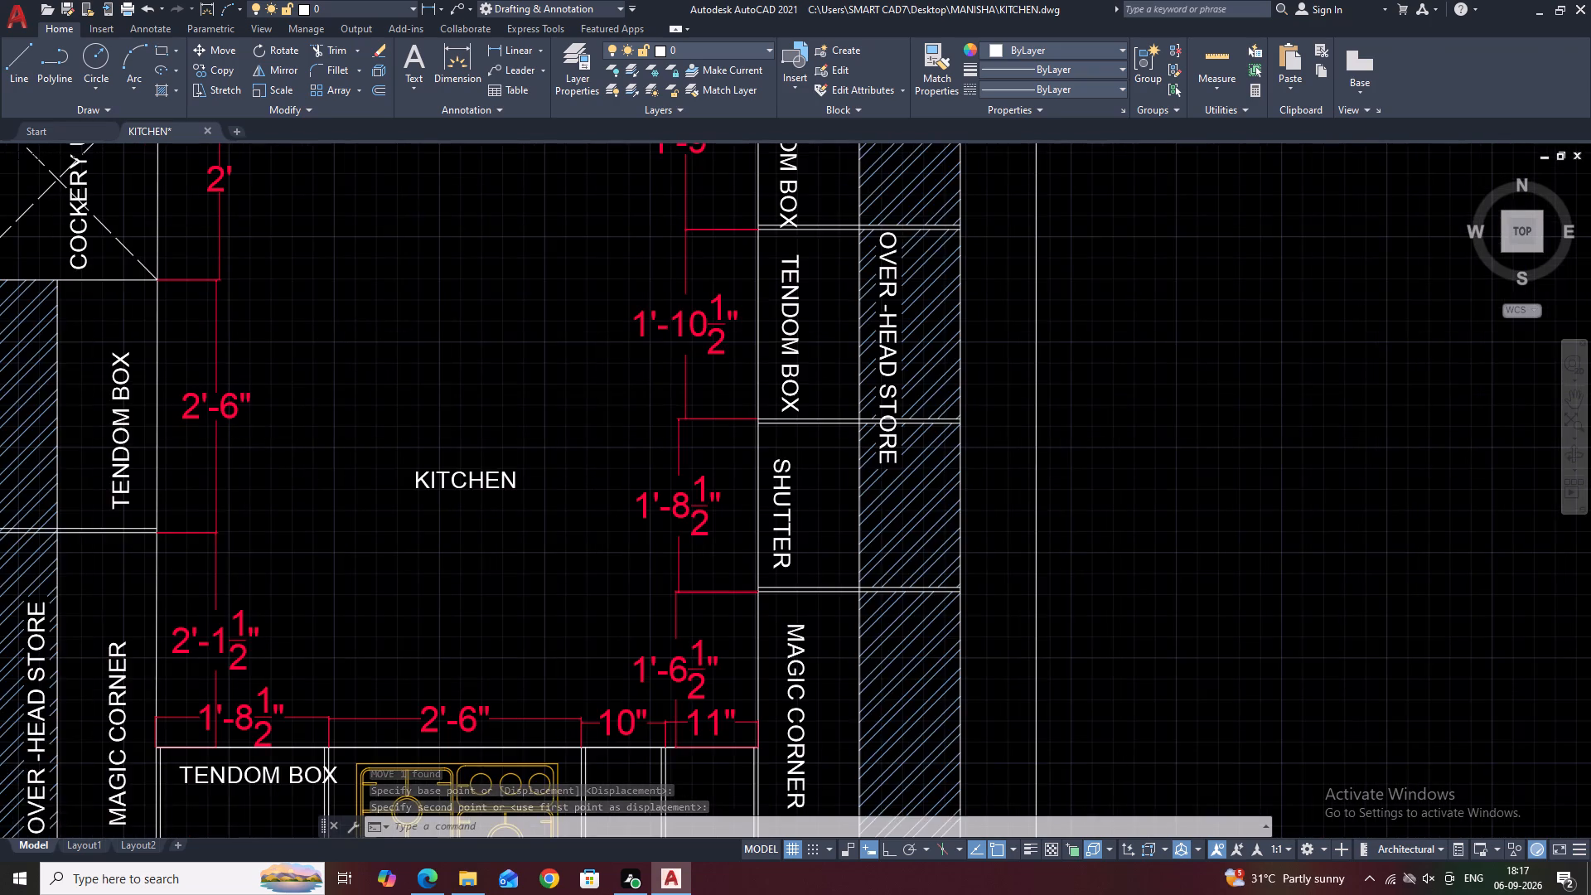
middle_drag(380, 372, 434, 443)
scroll(397, 398, down, 7)
scroll(344, 290, down, 1)
middle_drag(354, 312, 448, 427)
scroll(418, 431, up, 4)
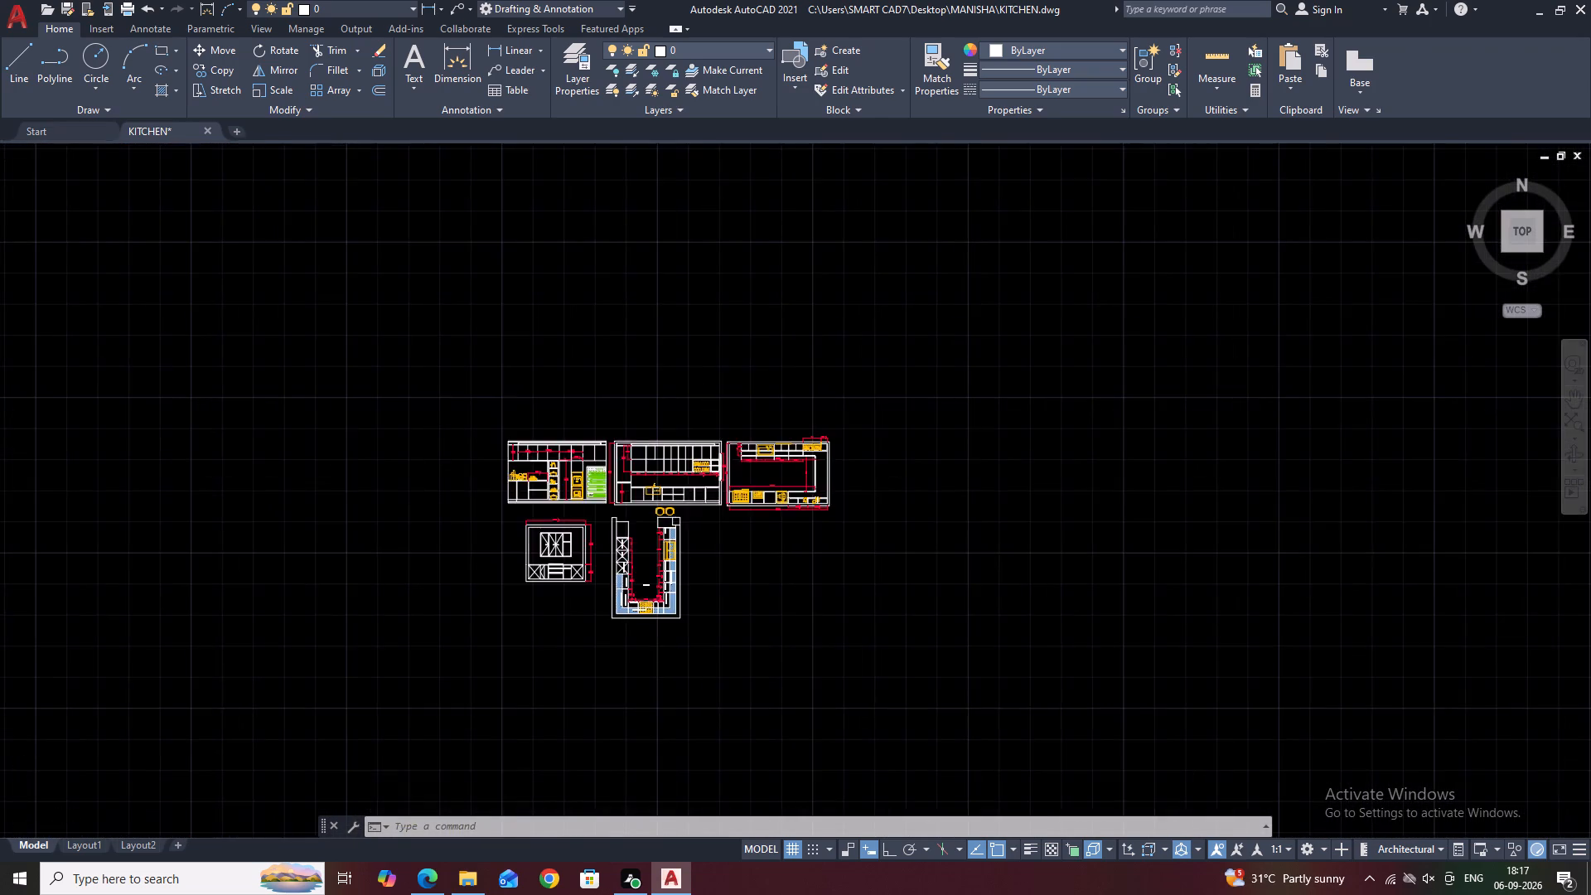
scroll(525, 518, up, 2)
middle_drag(762, 456, 619, 462)
scroll(608, 477, up, 1)
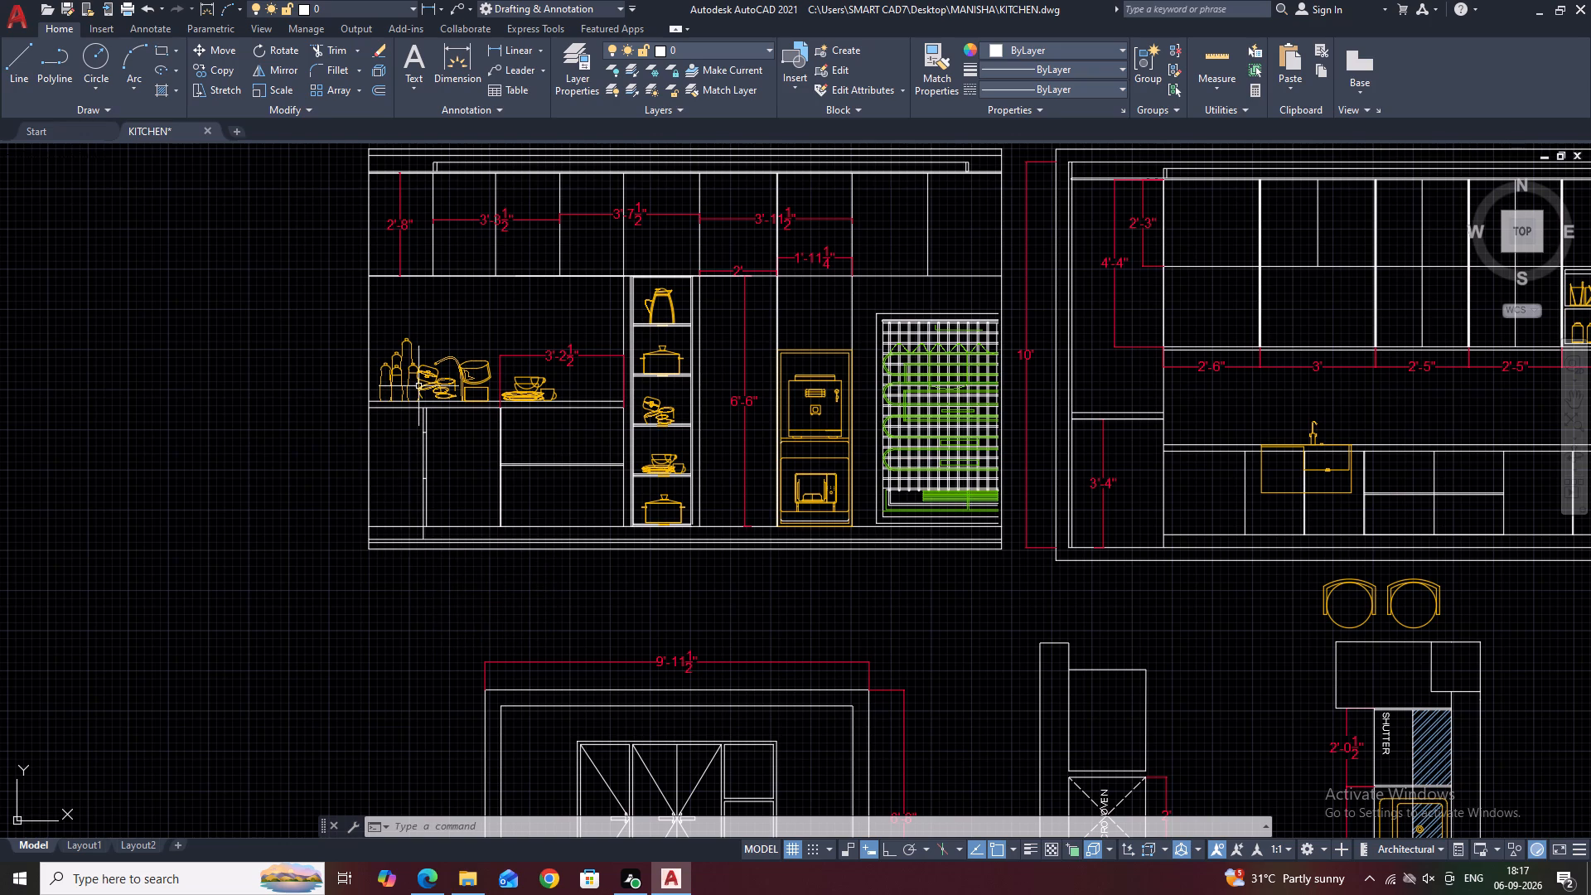
middle_drag(520, 365, 494, 462)
scroll(441, 348, up, 2)
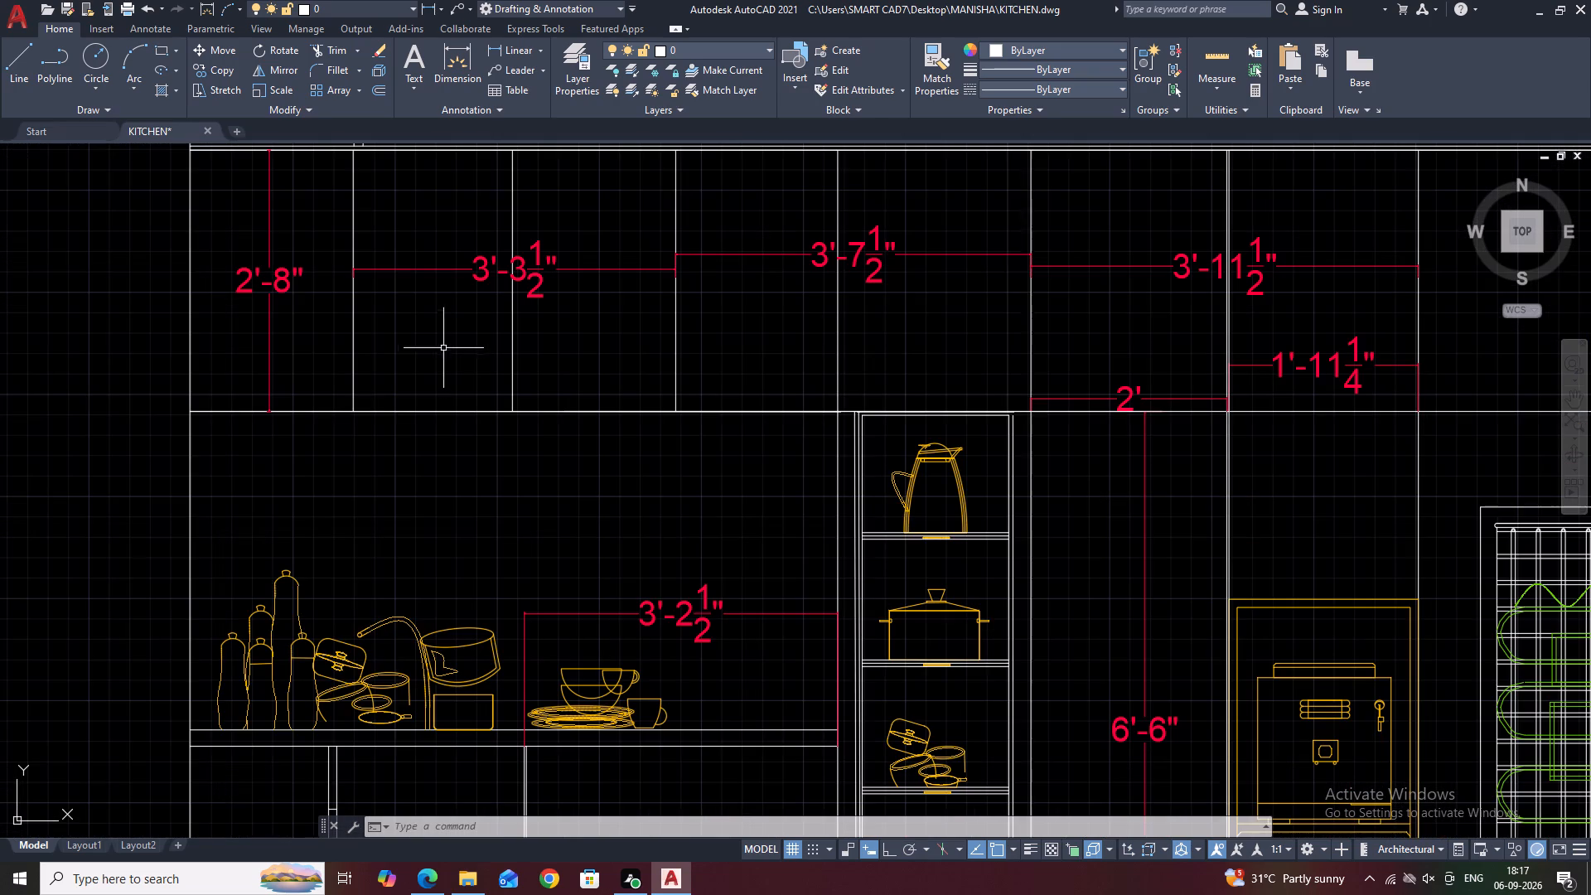
scroll(631, 336, up, 1)
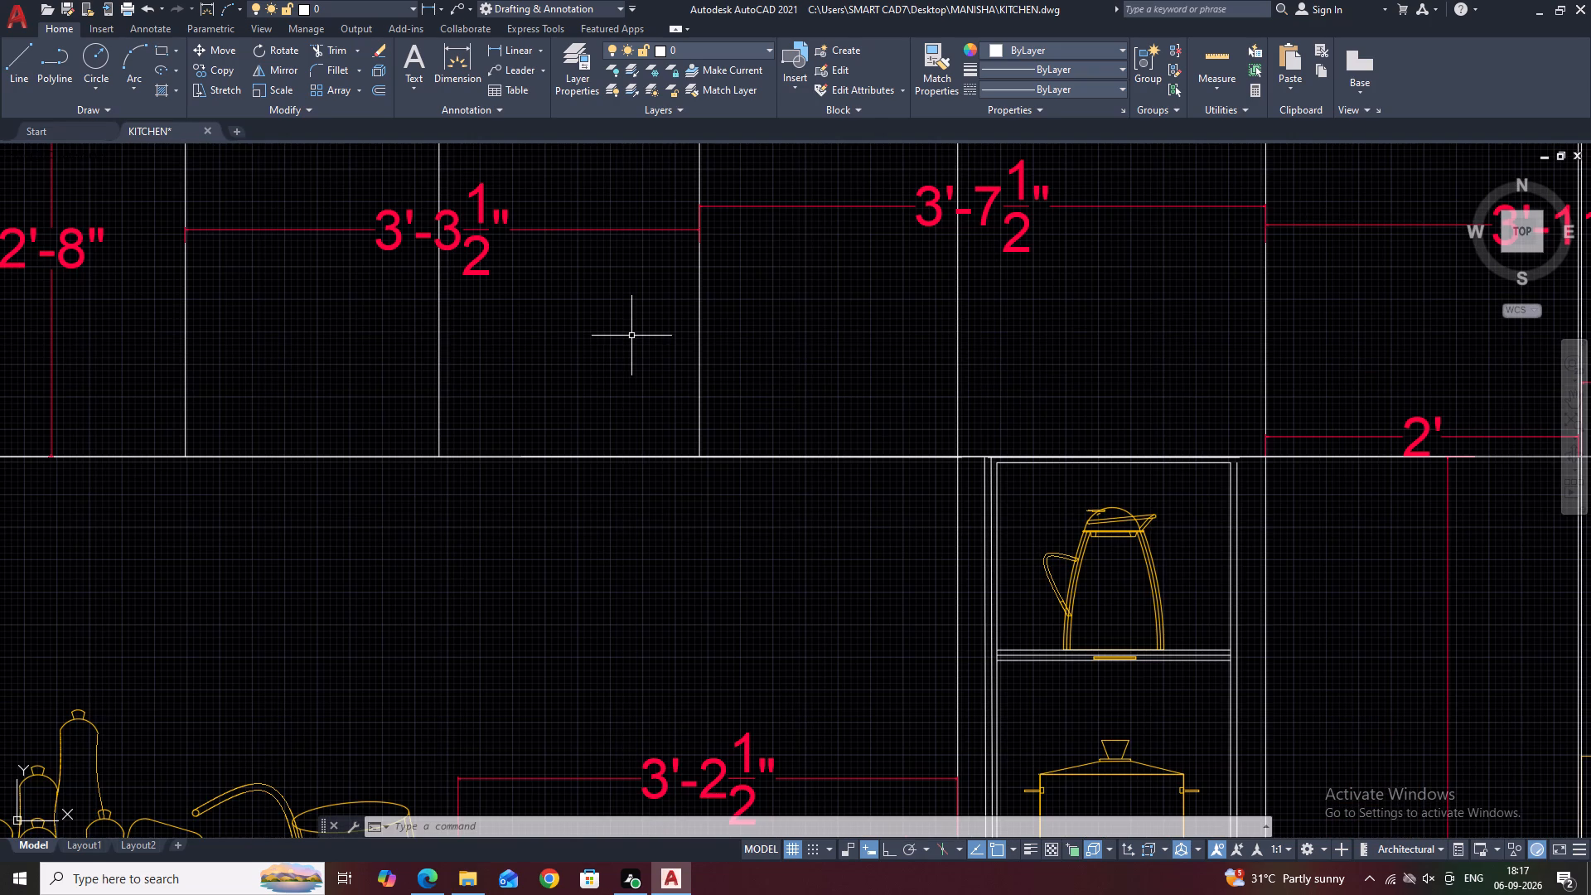
middle_drag(845, 296, 756, 409)
scroll(754, 404, down, 1)
middle_drag(681, 363, 723, 427)
scroll(690, 443, up, 1)
click(714, 470)
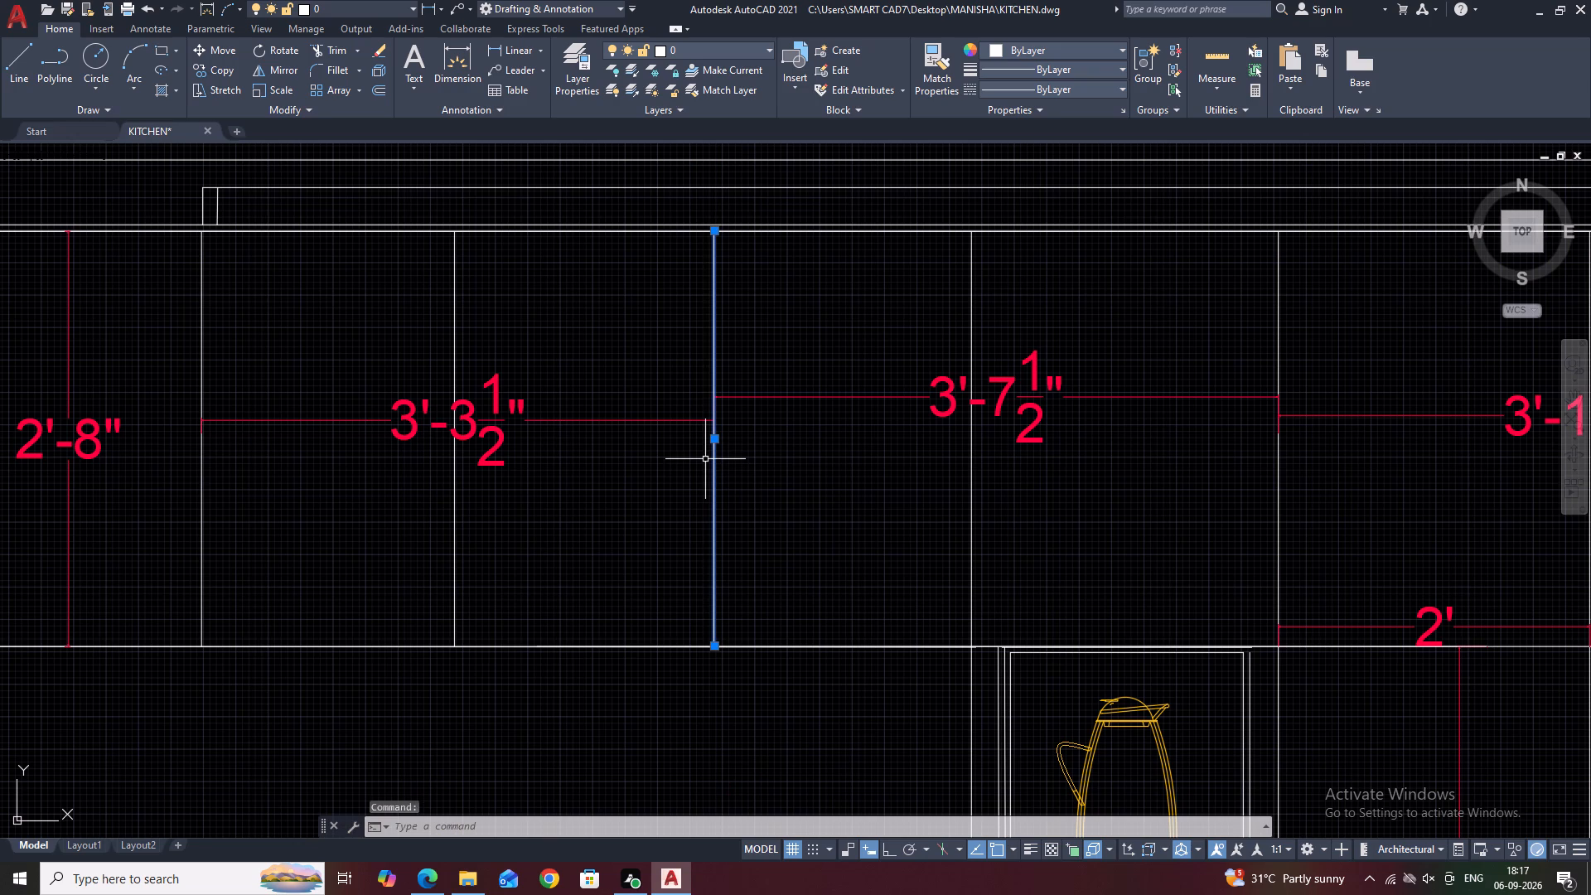
text(O 0.25)
key(Return)
click(672, 493)
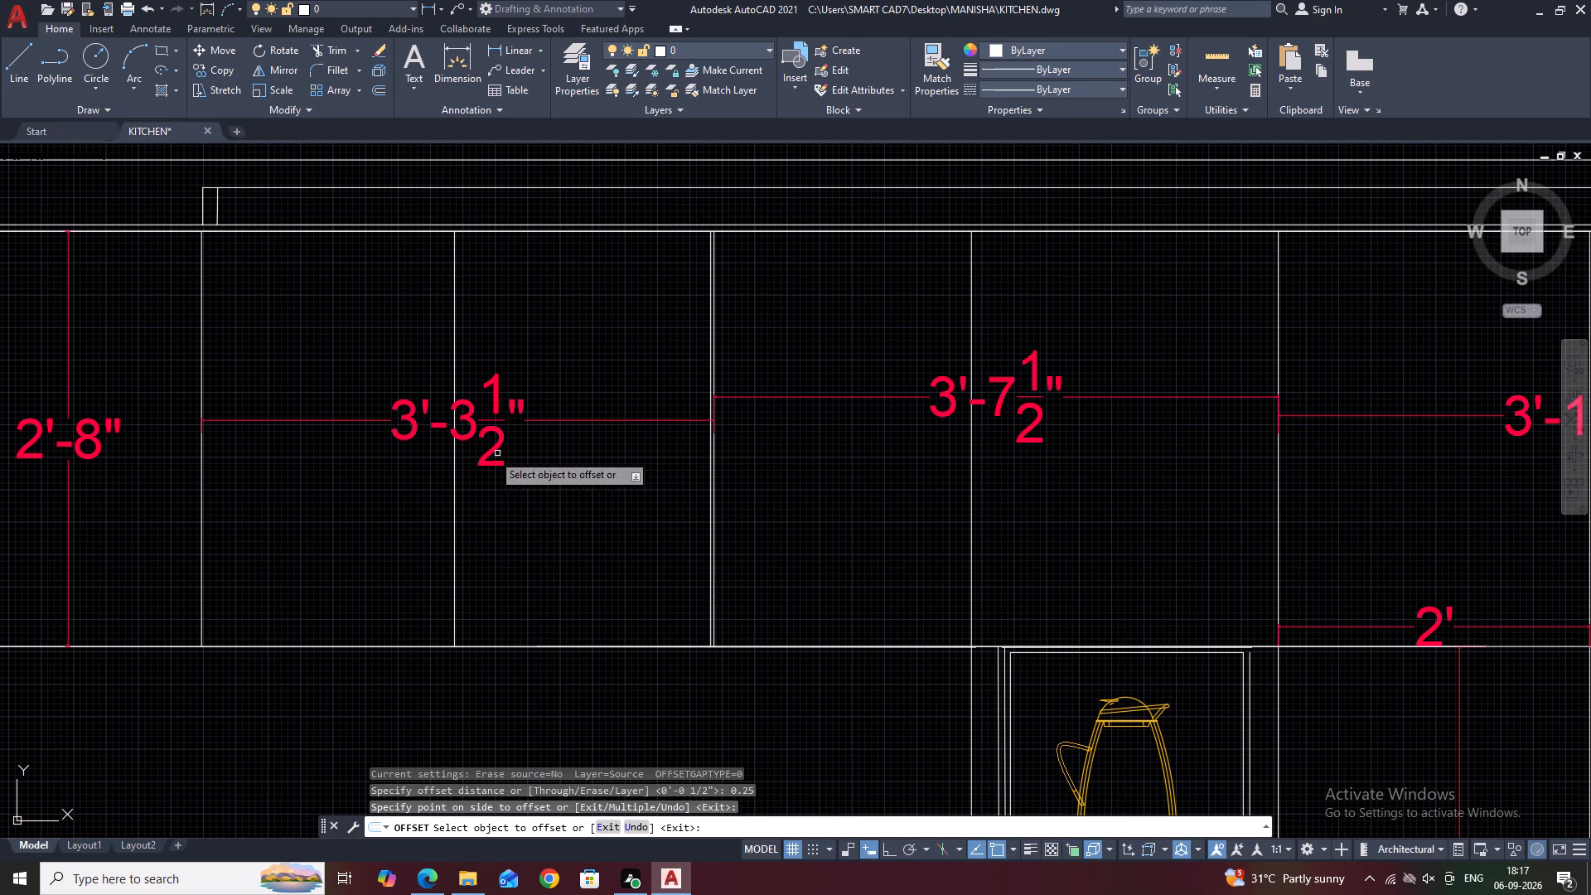
click(456, 468)
click(410, 461)
drag(203, 353, 245, 375)
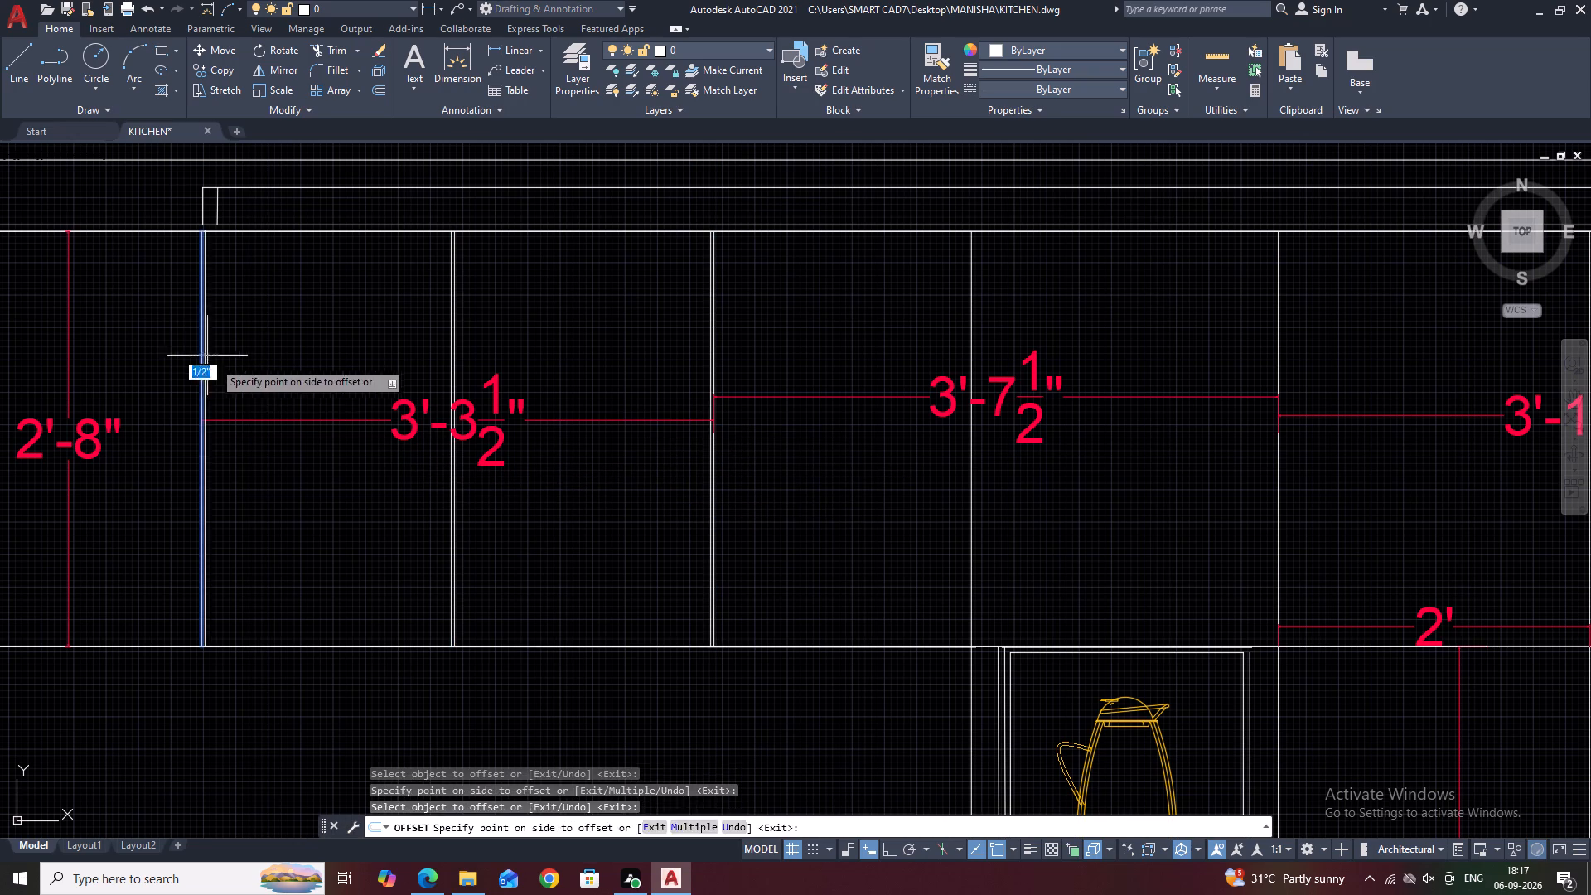
drag(245, 375, 254, 380)
click(275, 385)
Offset the middle divider of the 3'-7 1/2" overhead unit by 0.25, and its boundary with the 3'-11 1/2" unit inward.
click(974, 475)
drag(1014, 487, 1007, 487)
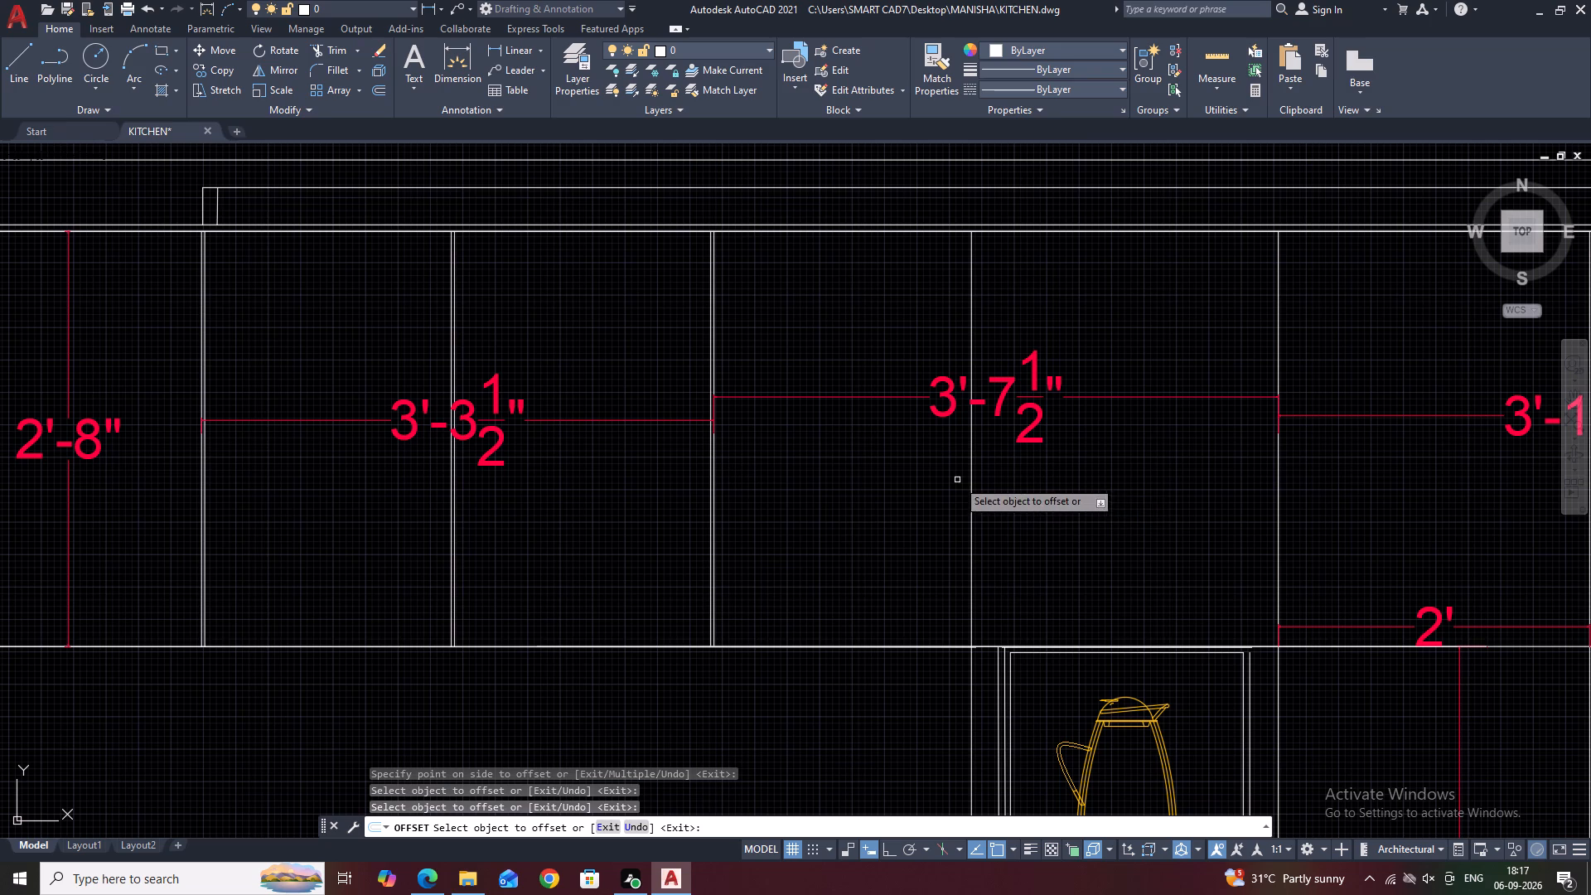
click(972, 488)
drag(1001, 500, 1025, 510)
scroll(1070, 514, down, 2)
middle_drag(1106, 515, 999, 473)
scroll(996, 472, down, 1)
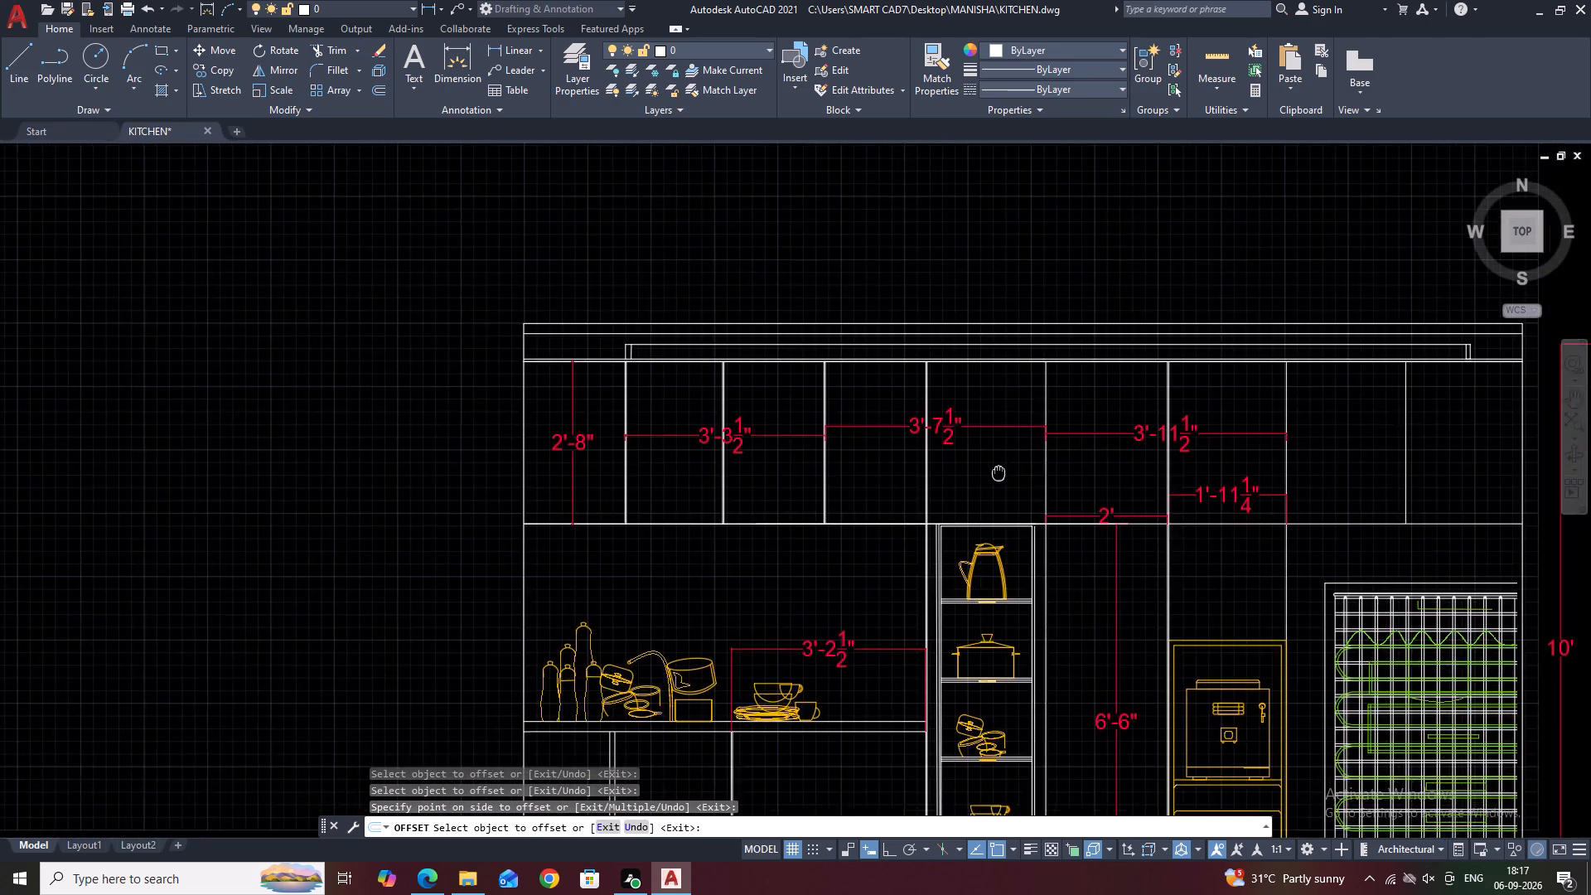
scroll(1052, 486, up, 2)
click(978, 431)
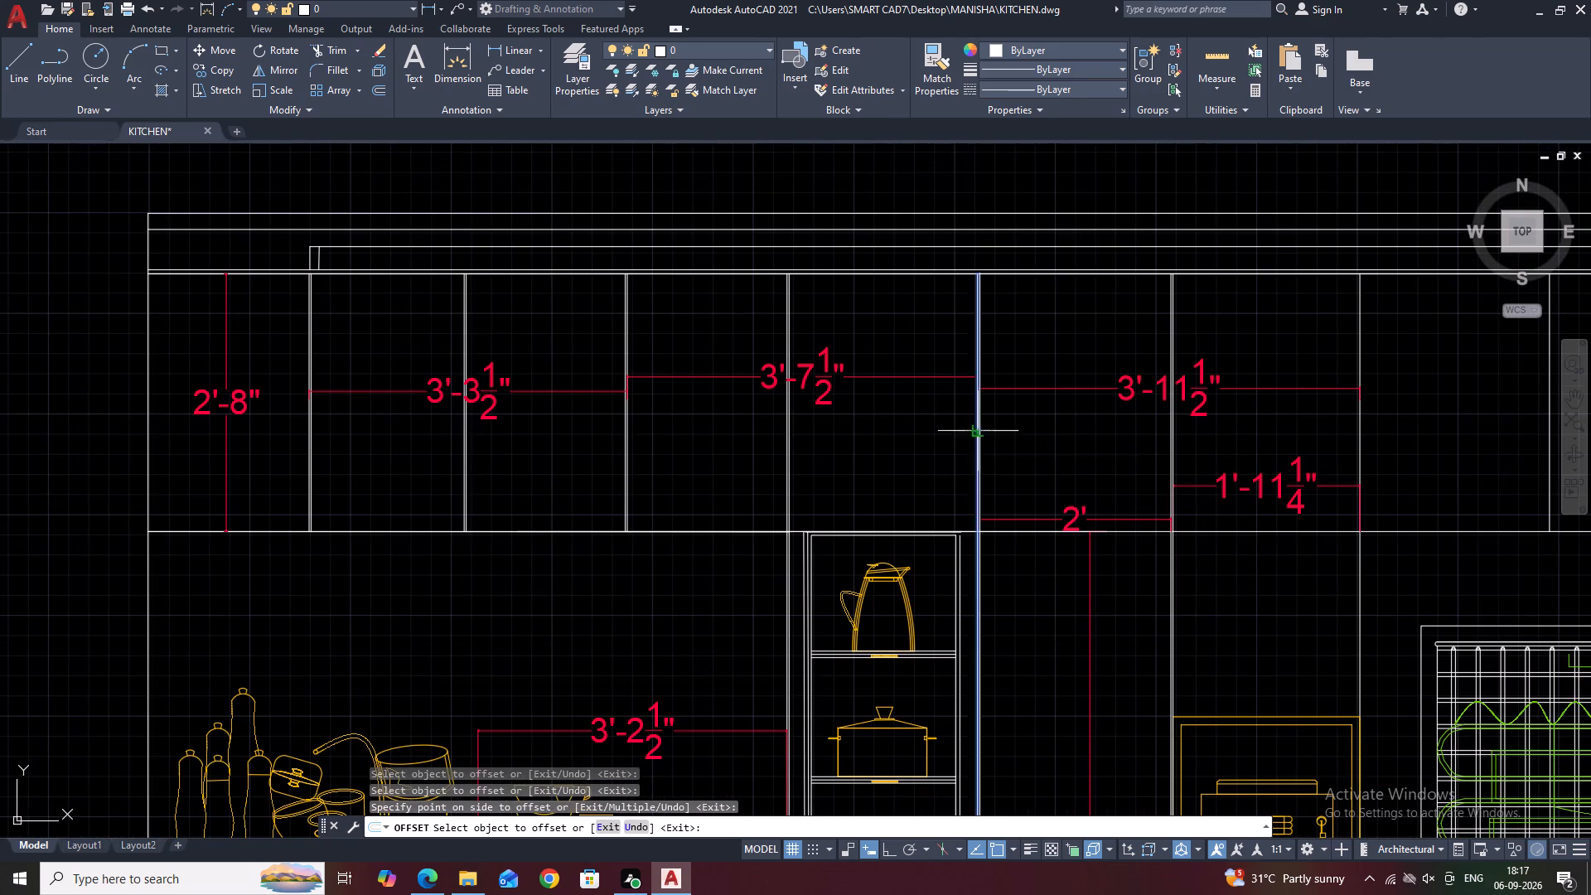
click(956, 428)
Offset the far end line of the 3'-11 1/2" overhead unit and the divider above the window by 0.25.
scroll(1125, 443, down, 1)
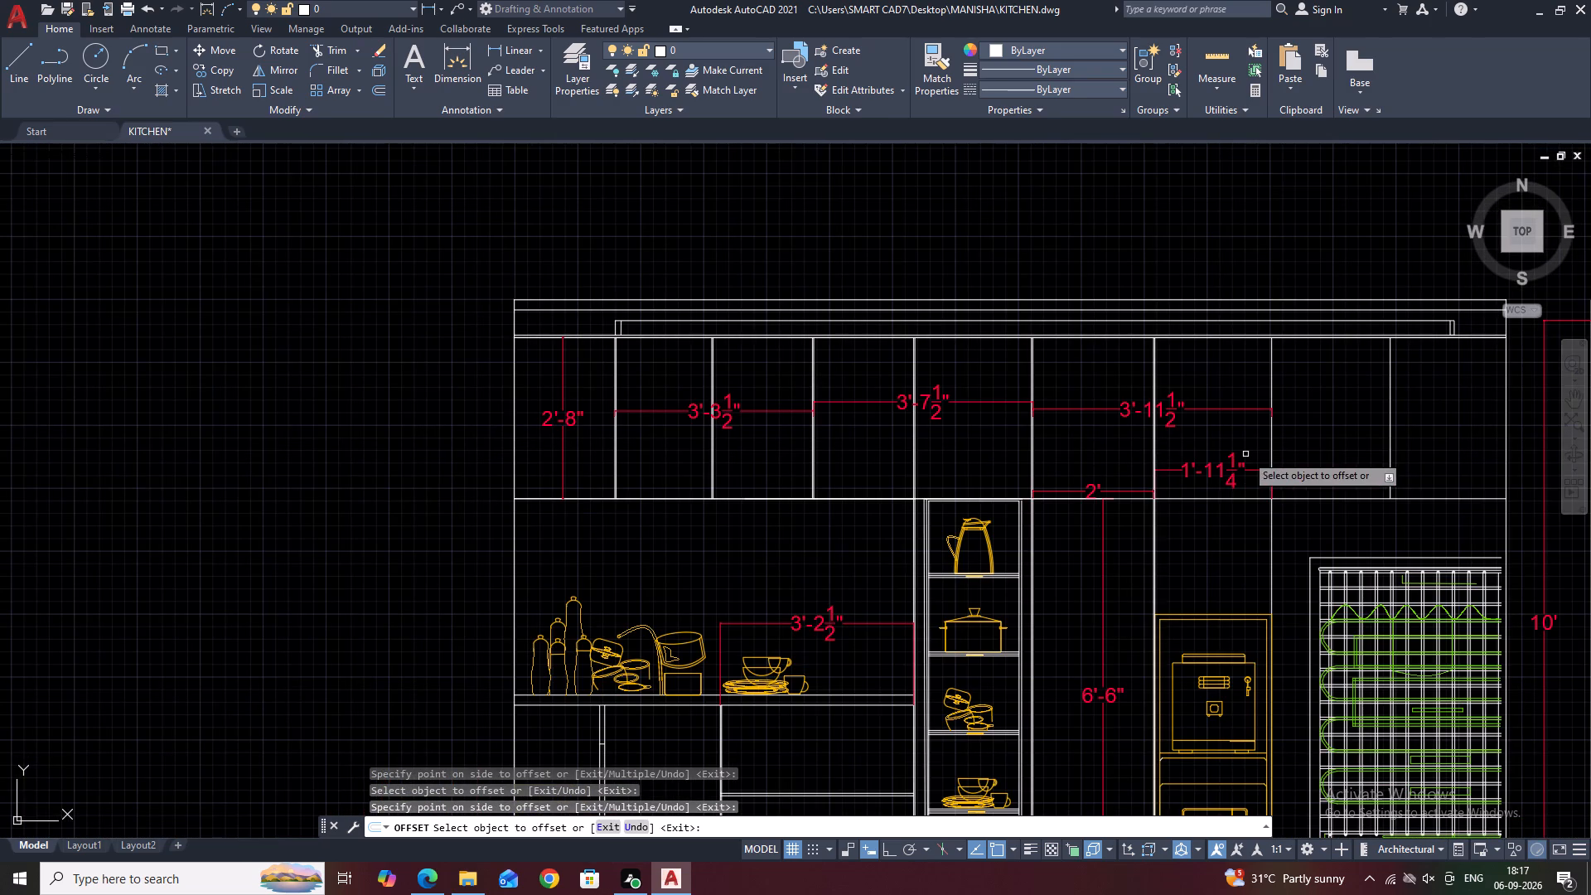
click(1268, 435)
click(1318, 435)
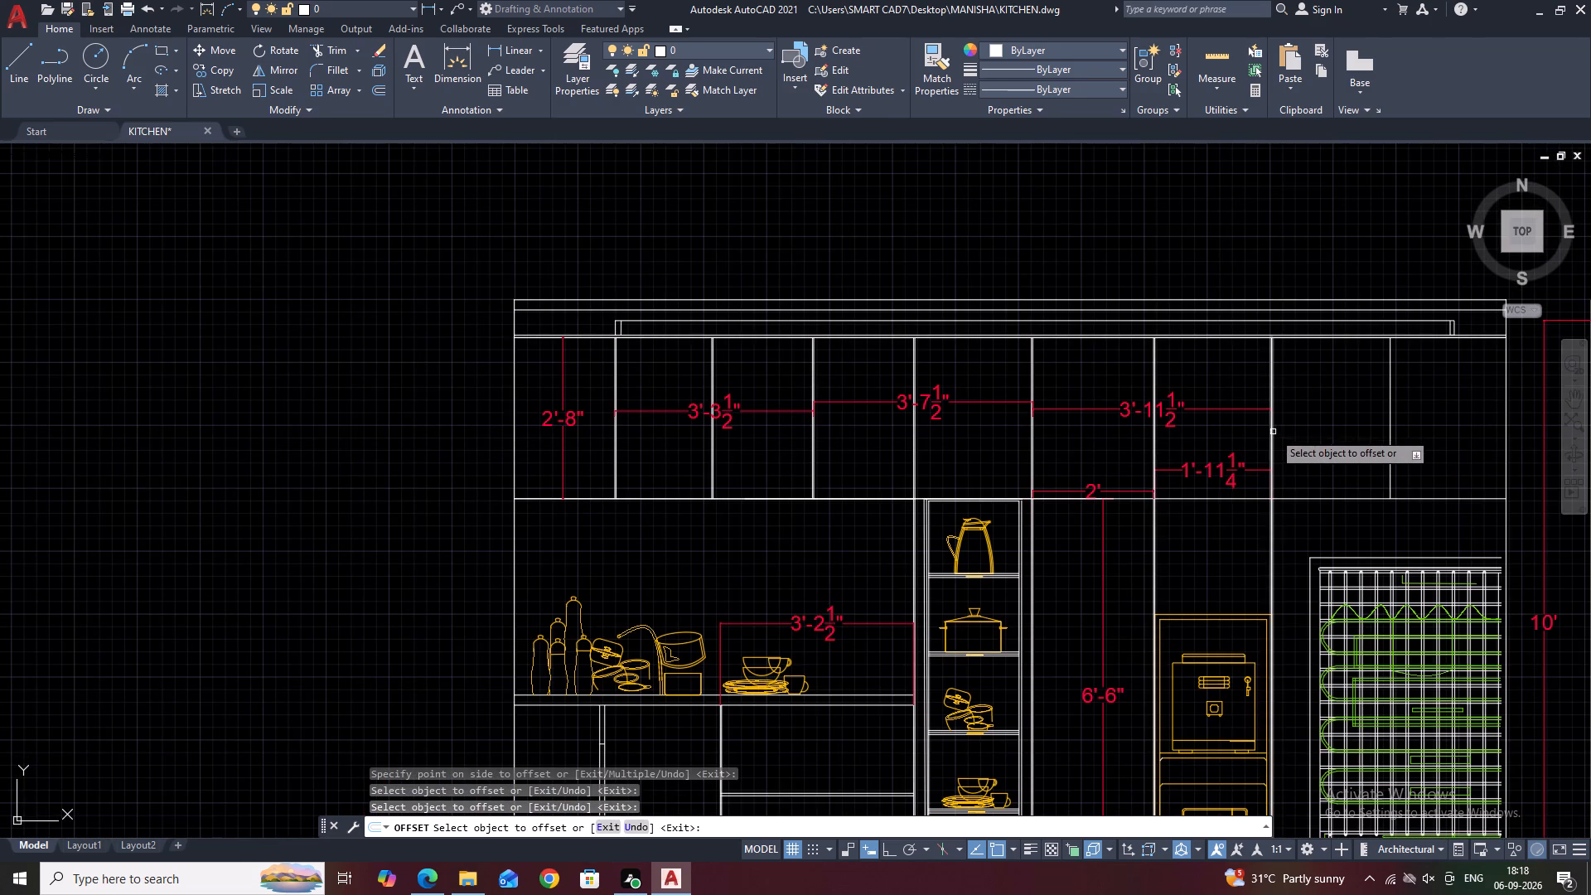
drag(1272, 433, 1284, 437)
click(1298, 439)
middle_drag(1332, 441, 1095, 460)
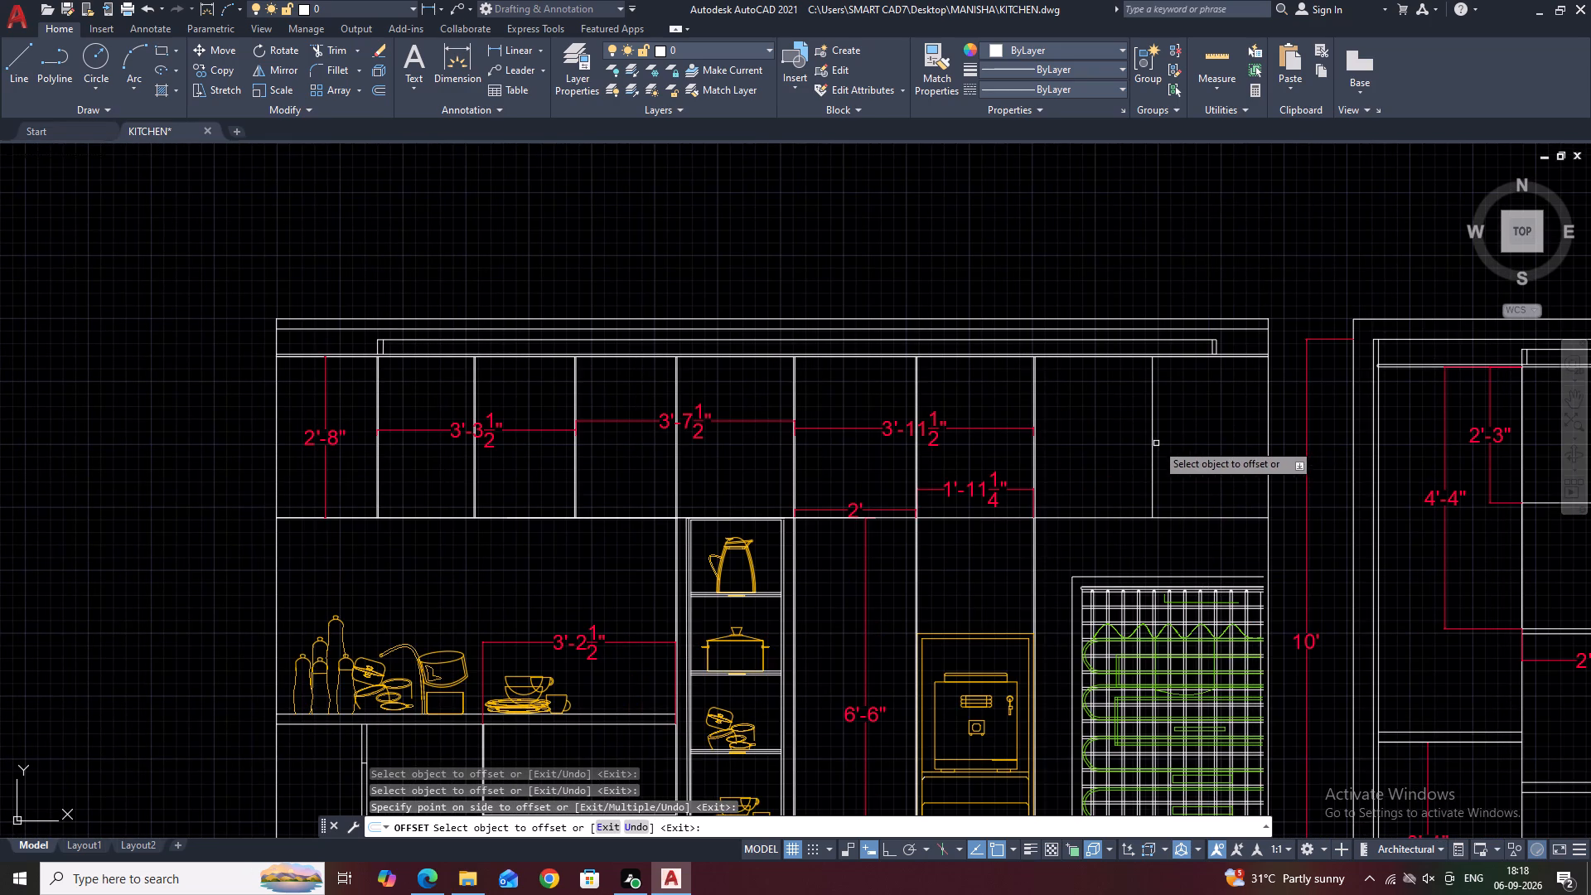
click(1153, 440)
click(1211, 443)
scroll(1126, 445, down, 2)
middle_drag(1228, 452, 920, 452)
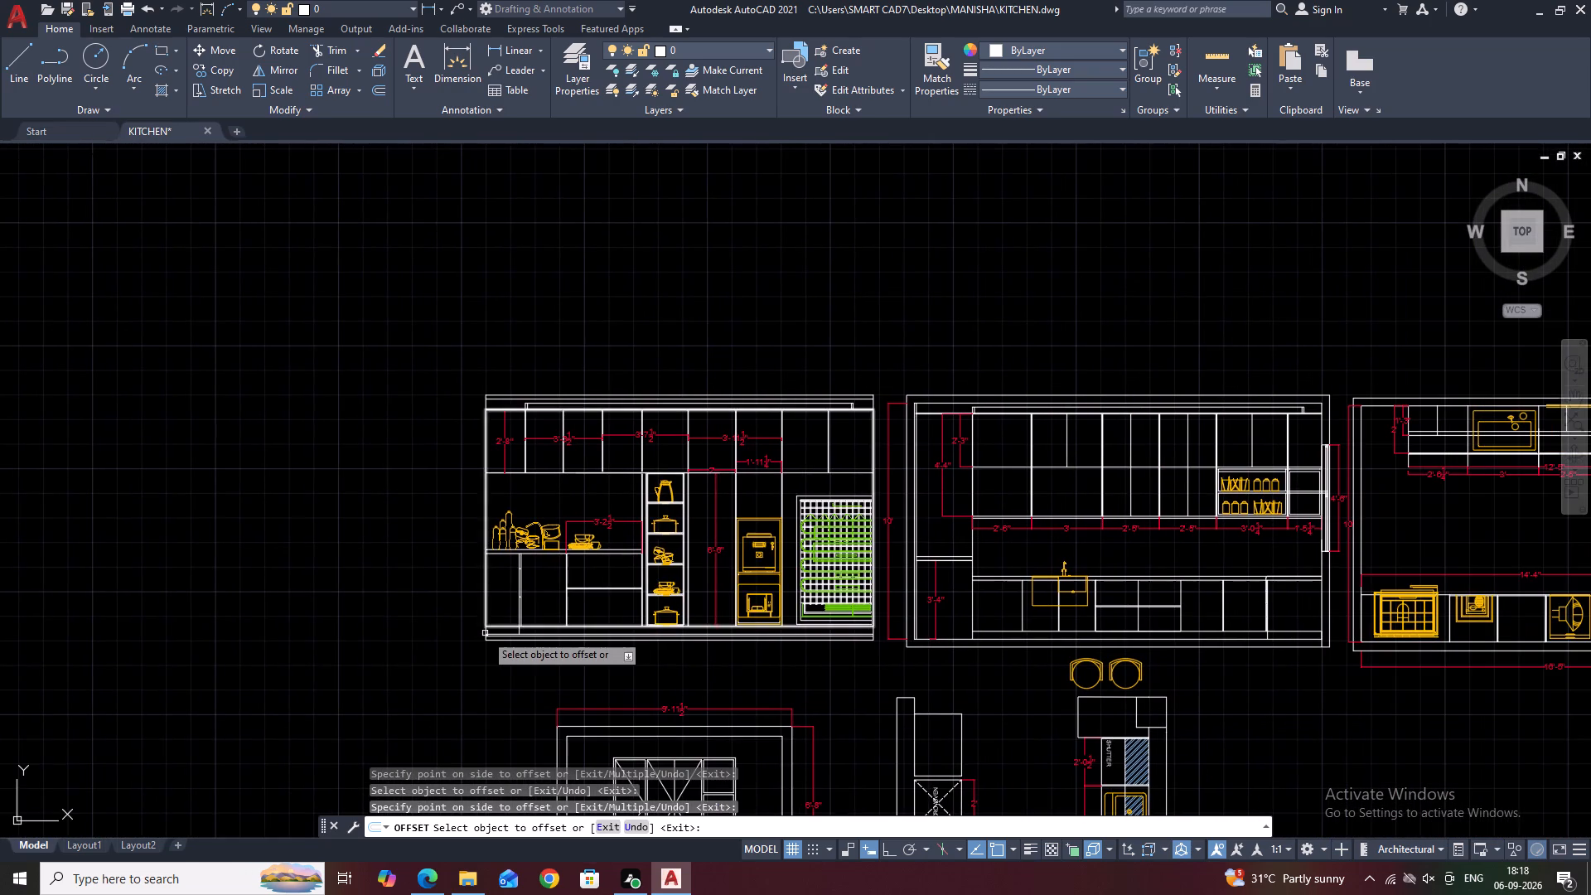
key(Escape)
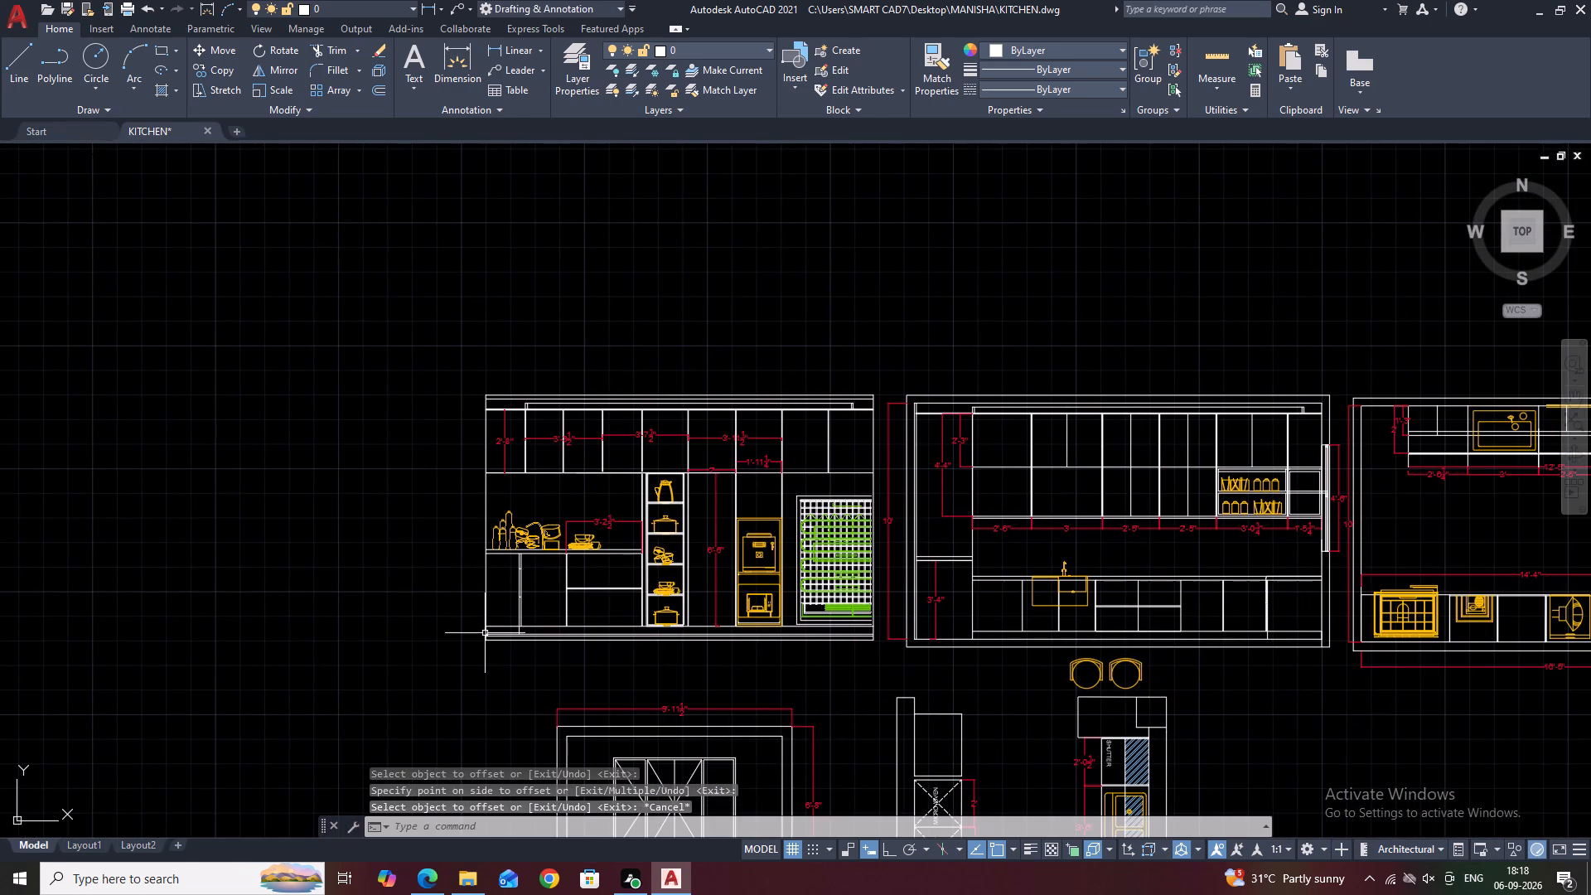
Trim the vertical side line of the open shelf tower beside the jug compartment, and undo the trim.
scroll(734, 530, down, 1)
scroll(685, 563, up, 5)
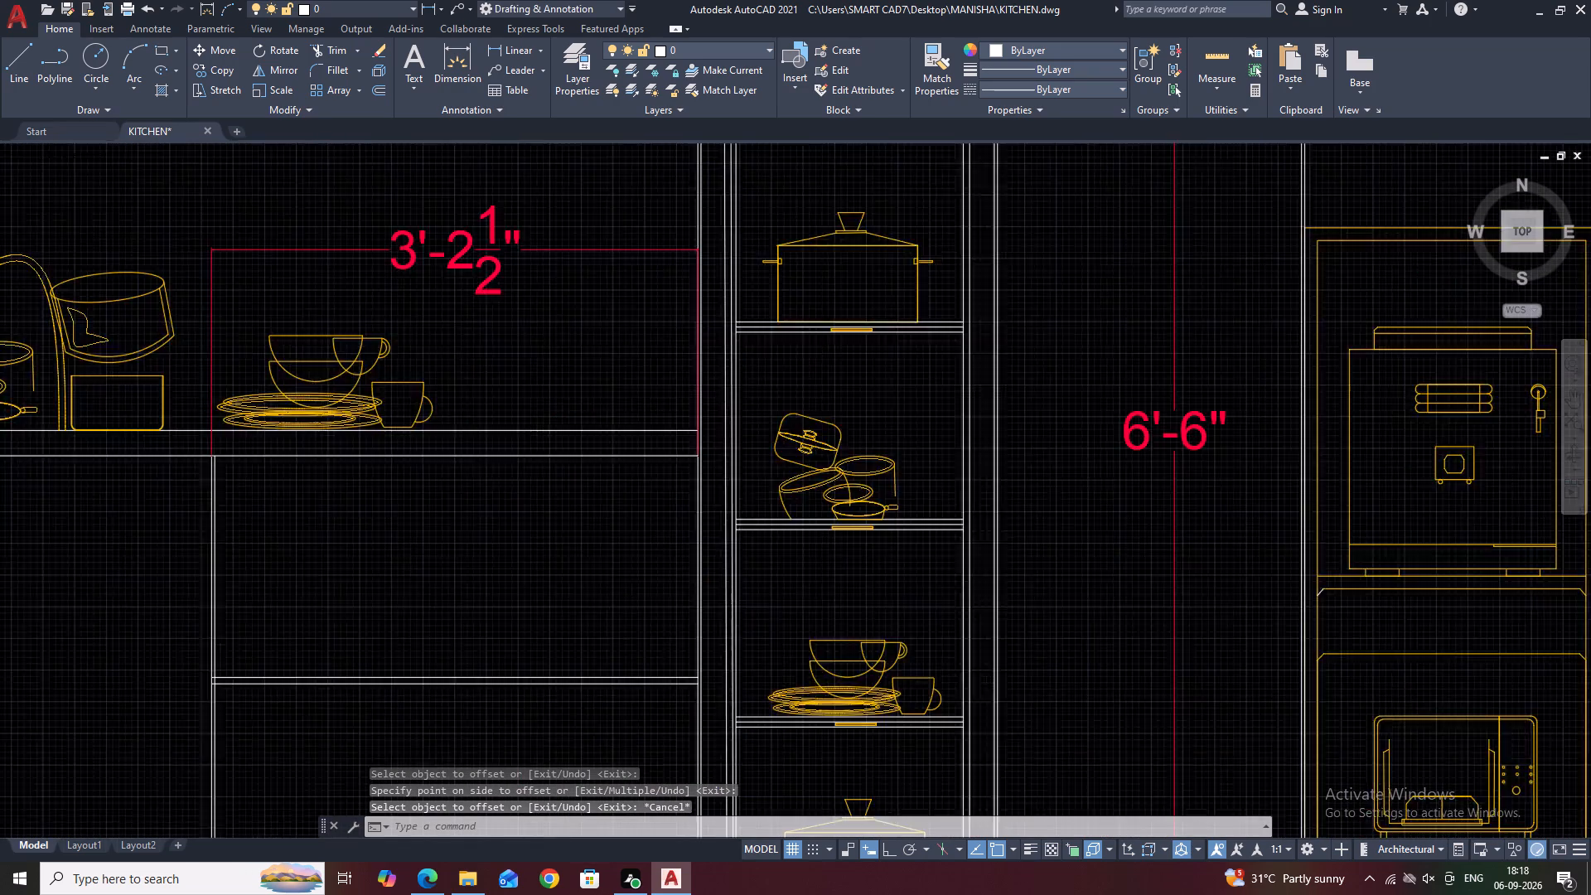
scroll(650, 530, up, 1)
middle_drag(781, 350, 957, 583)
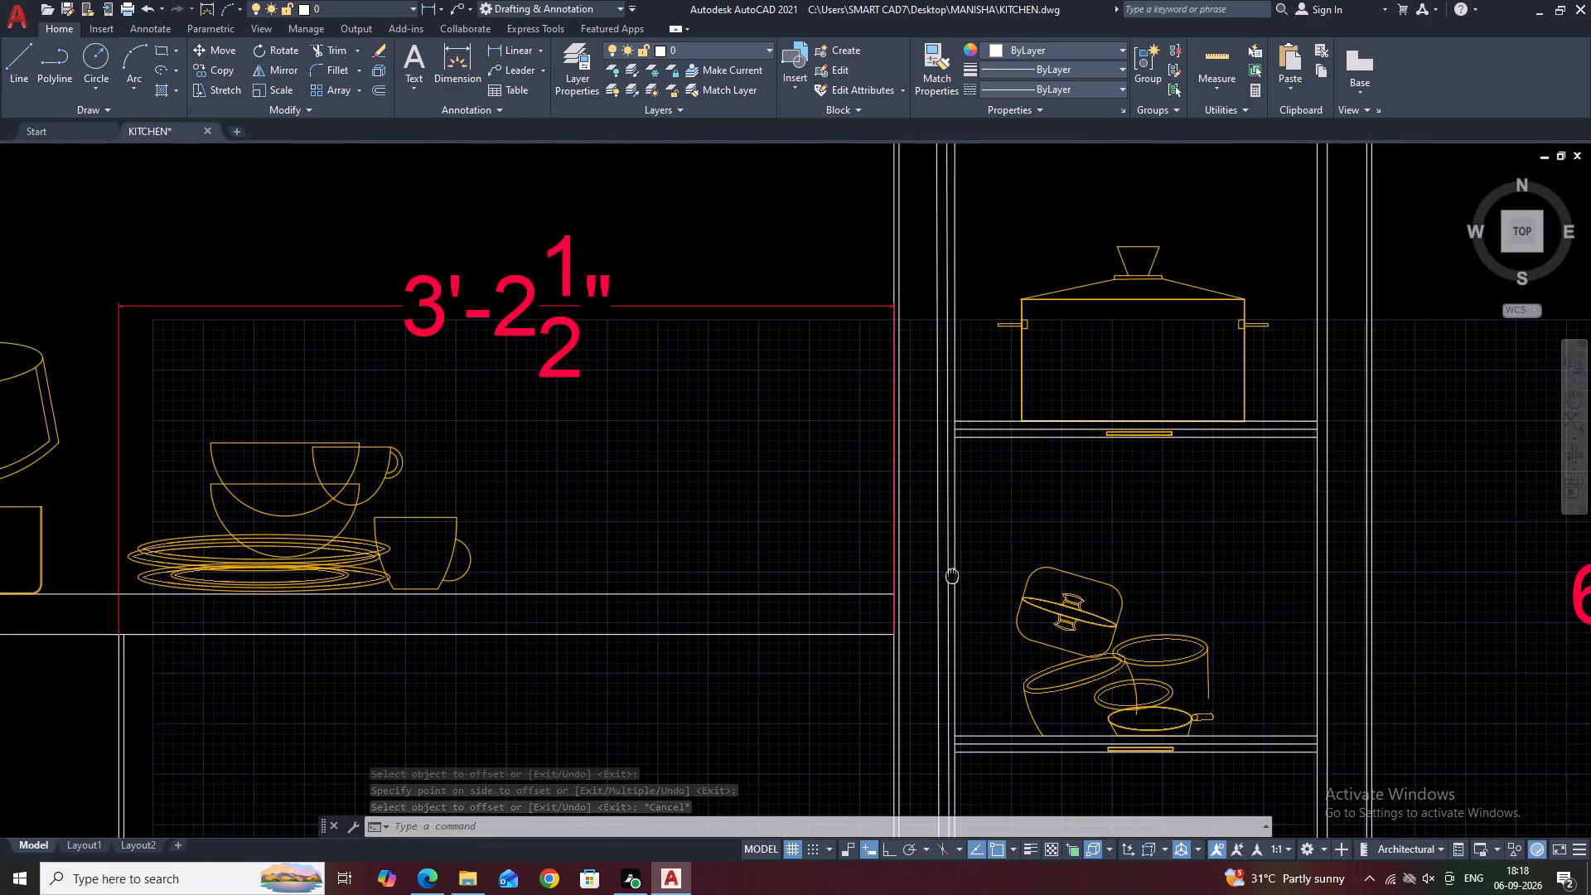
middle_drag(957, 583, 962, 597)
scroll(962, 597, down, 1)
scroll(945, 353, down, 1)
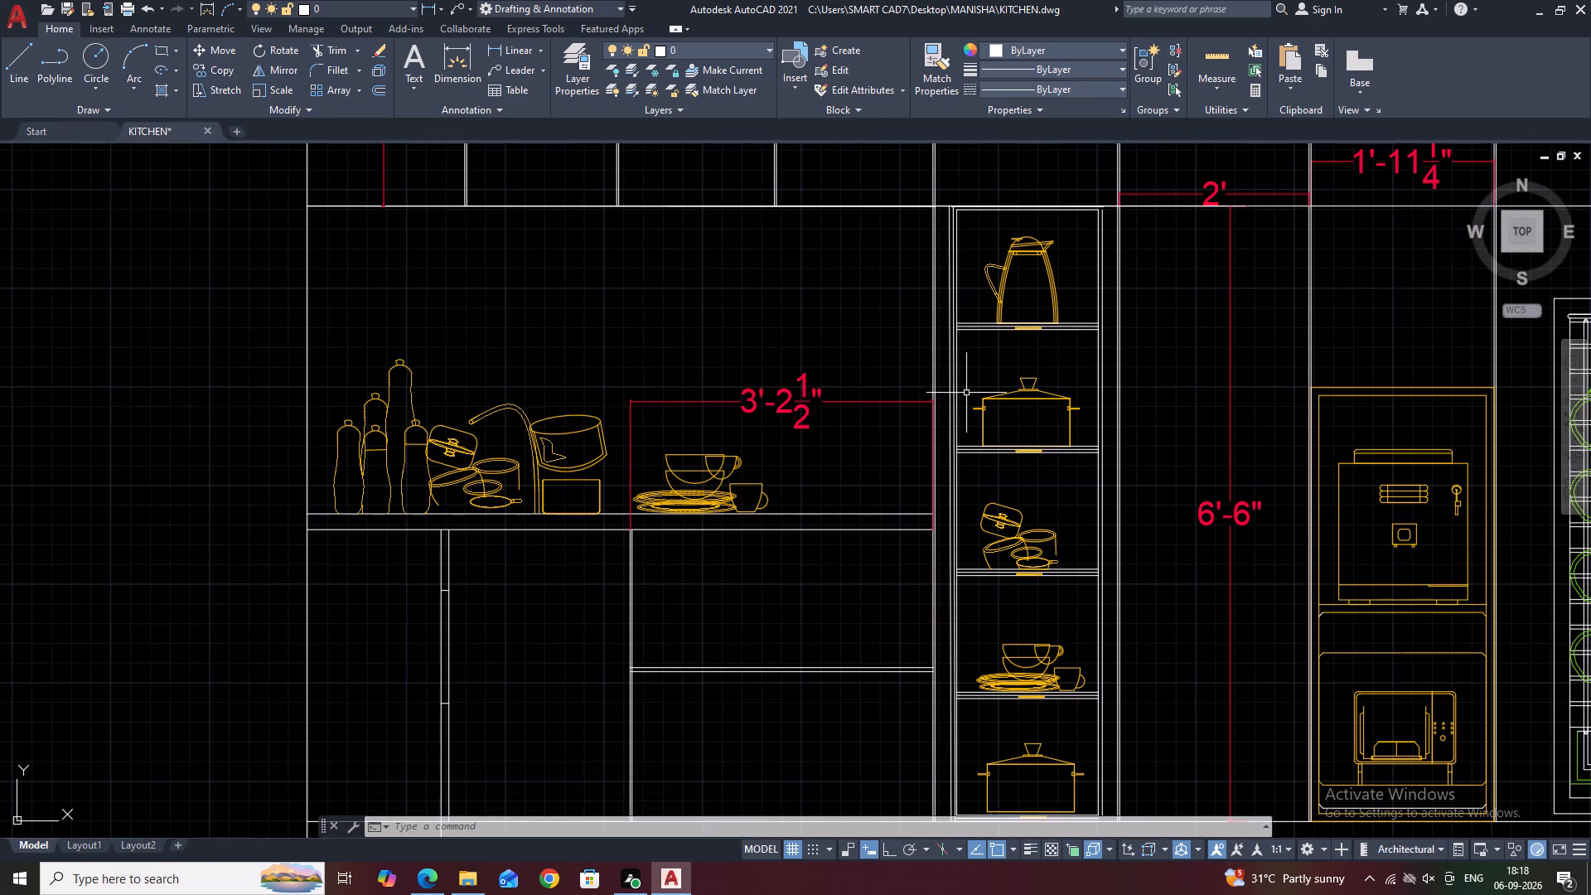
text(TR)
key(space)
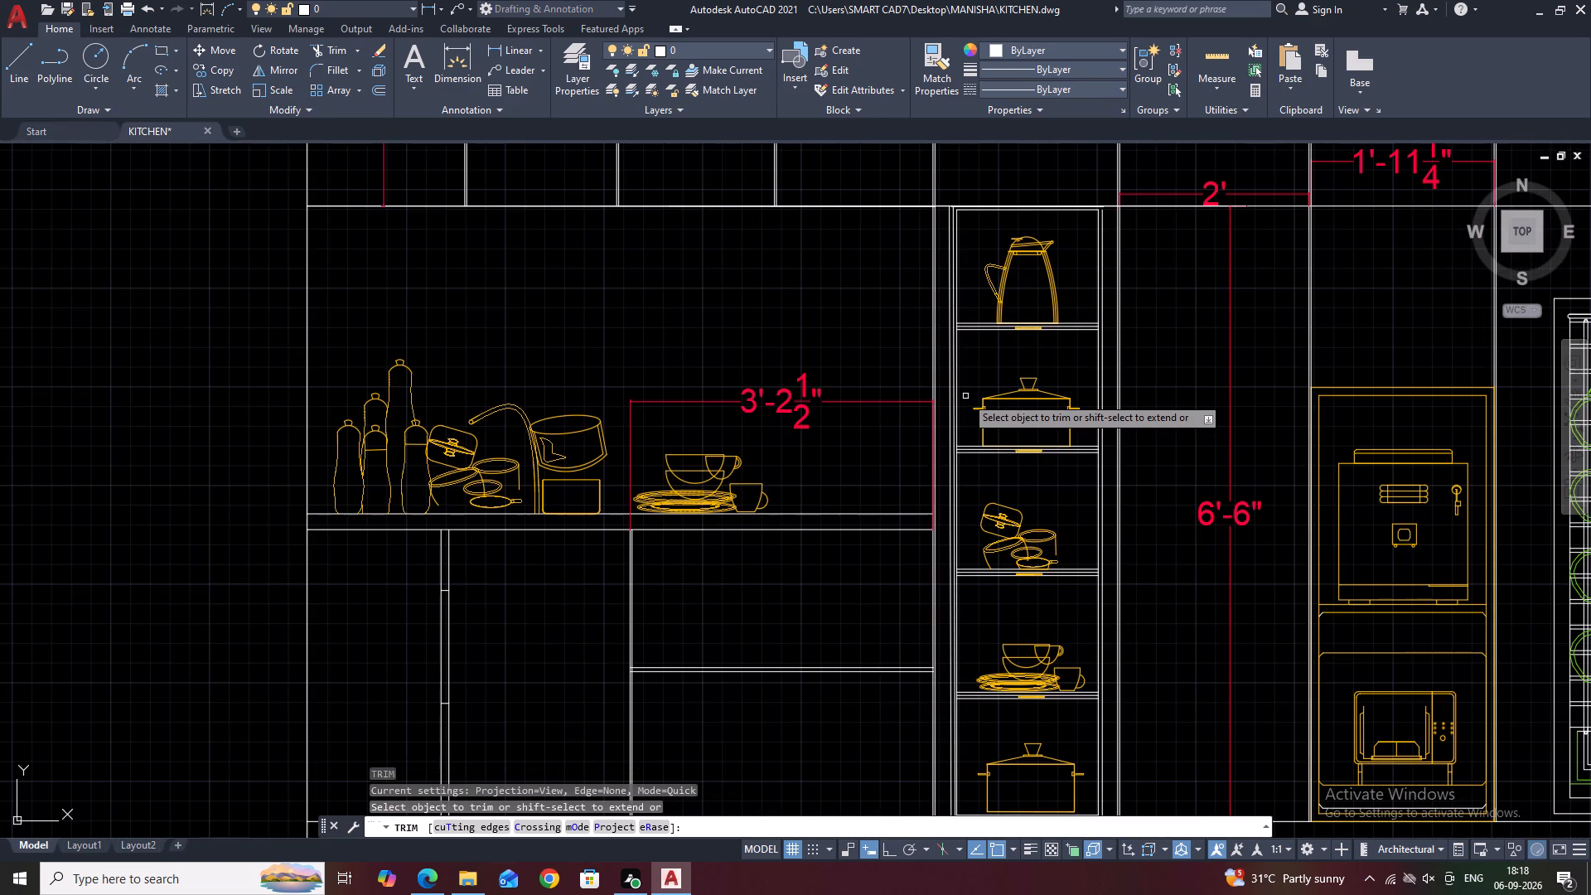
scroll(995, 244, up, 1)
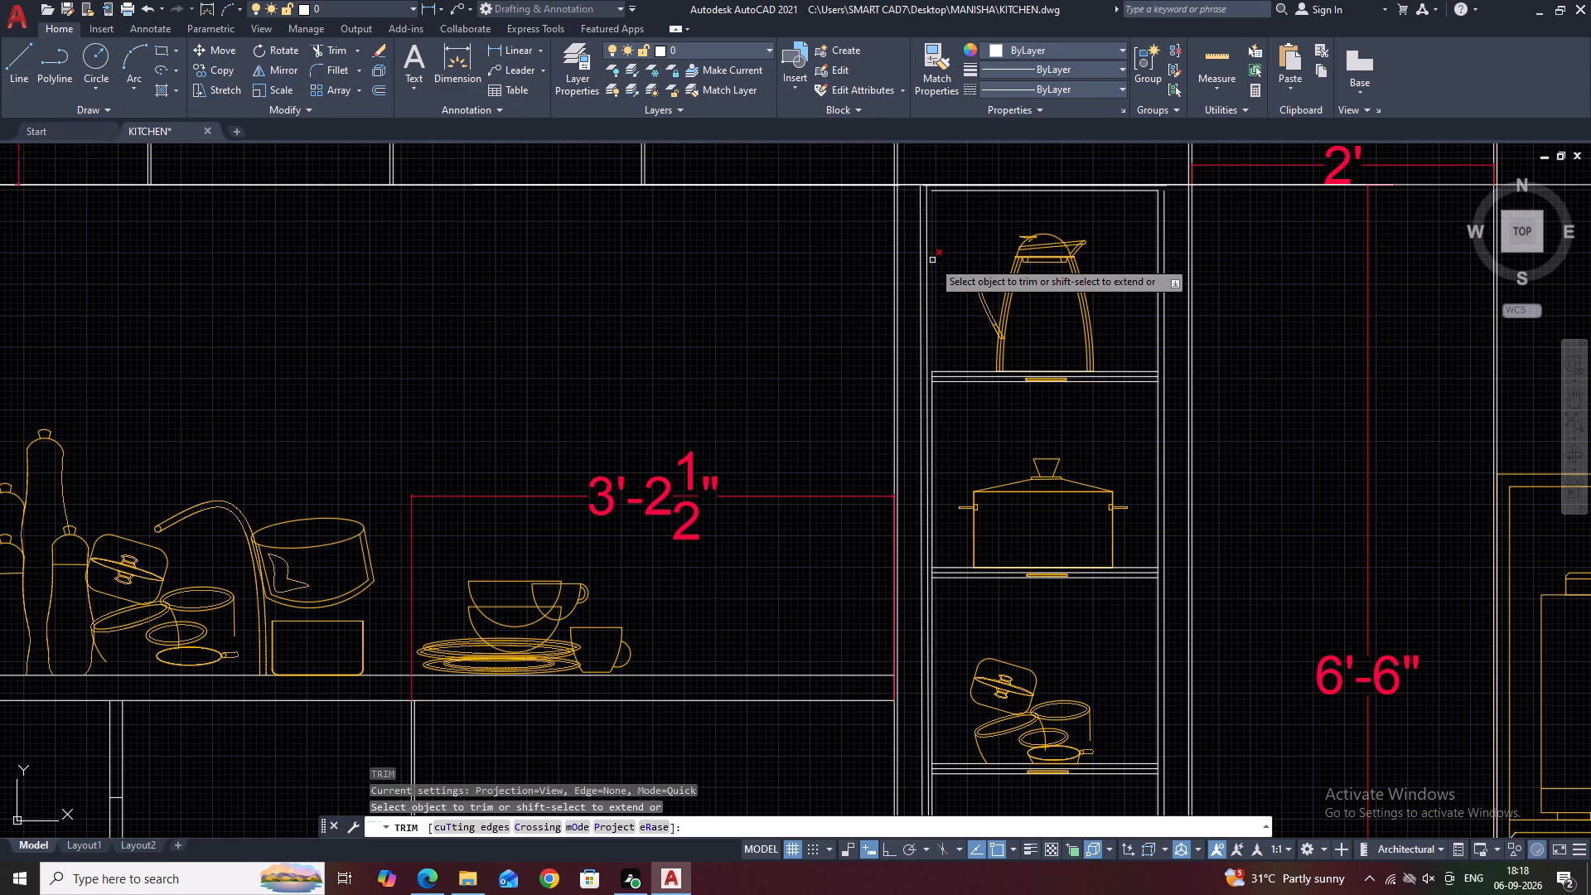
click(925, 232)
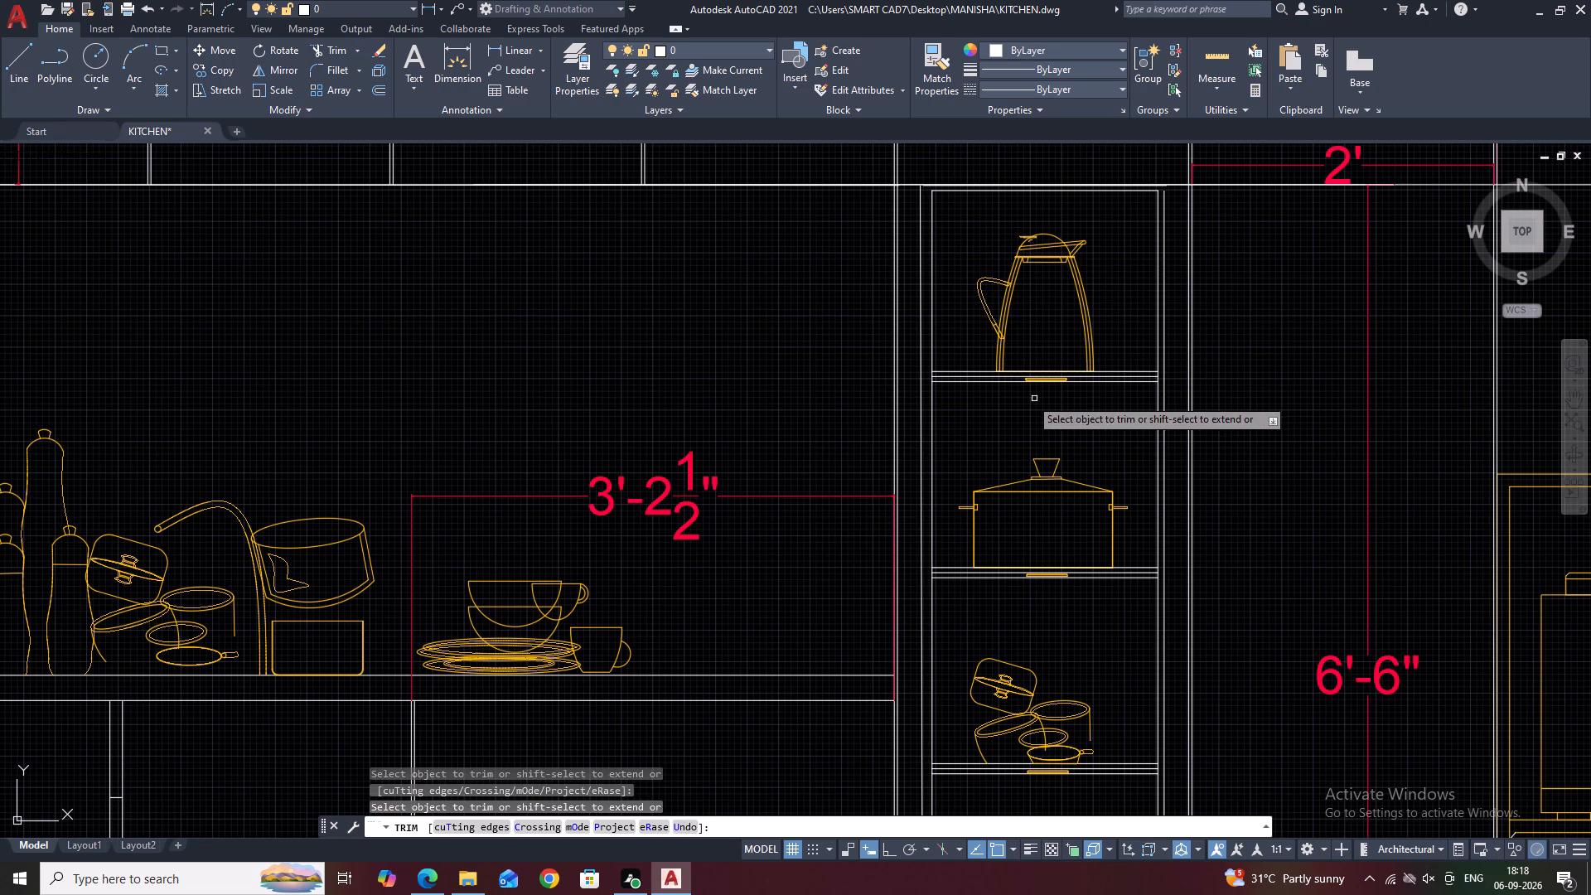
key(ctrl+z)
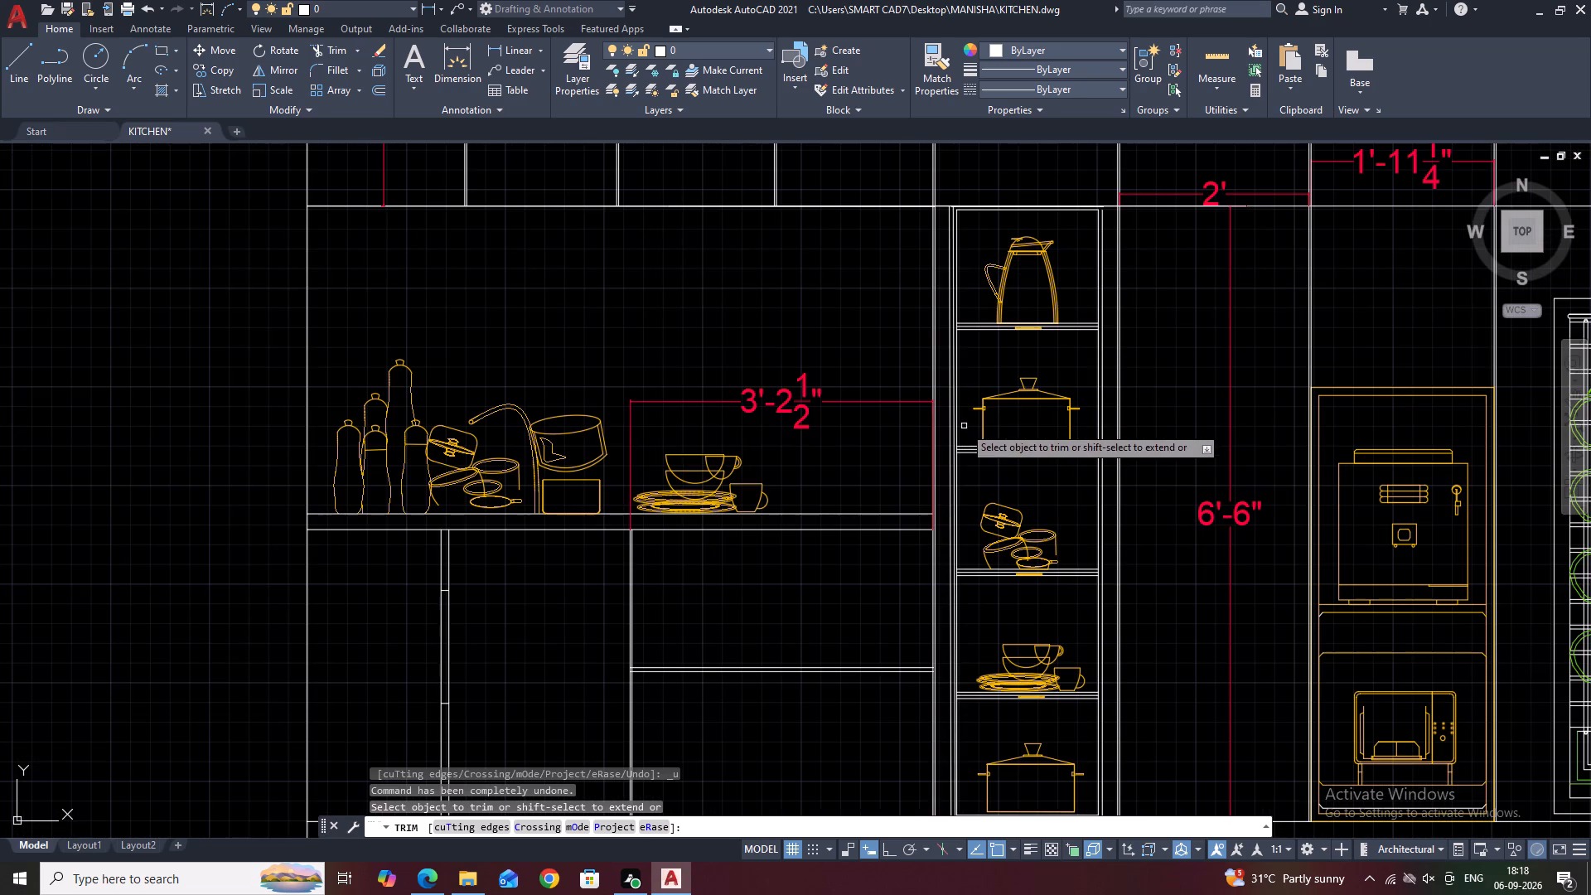
Trim away the outermost vertical line on the counter side of the open shelf tower.
click(950, 399)
key(Escape)
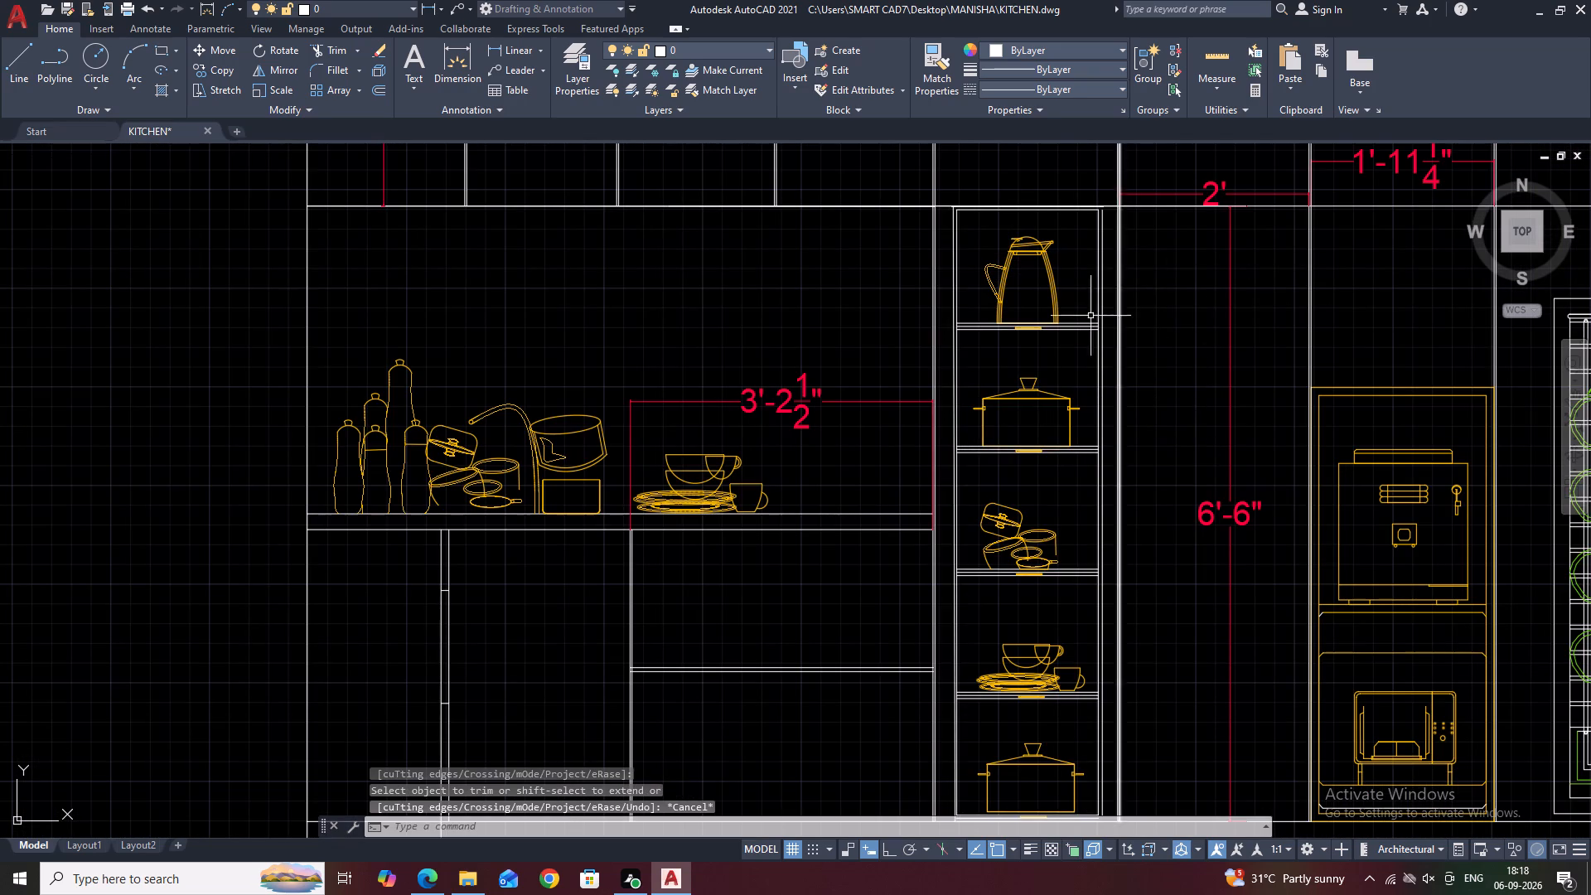
Stretch the shelf tower's outer side line nearest the window up to the bottom line of the overhead cabinets.
scroll(1103, 228, up, 3)
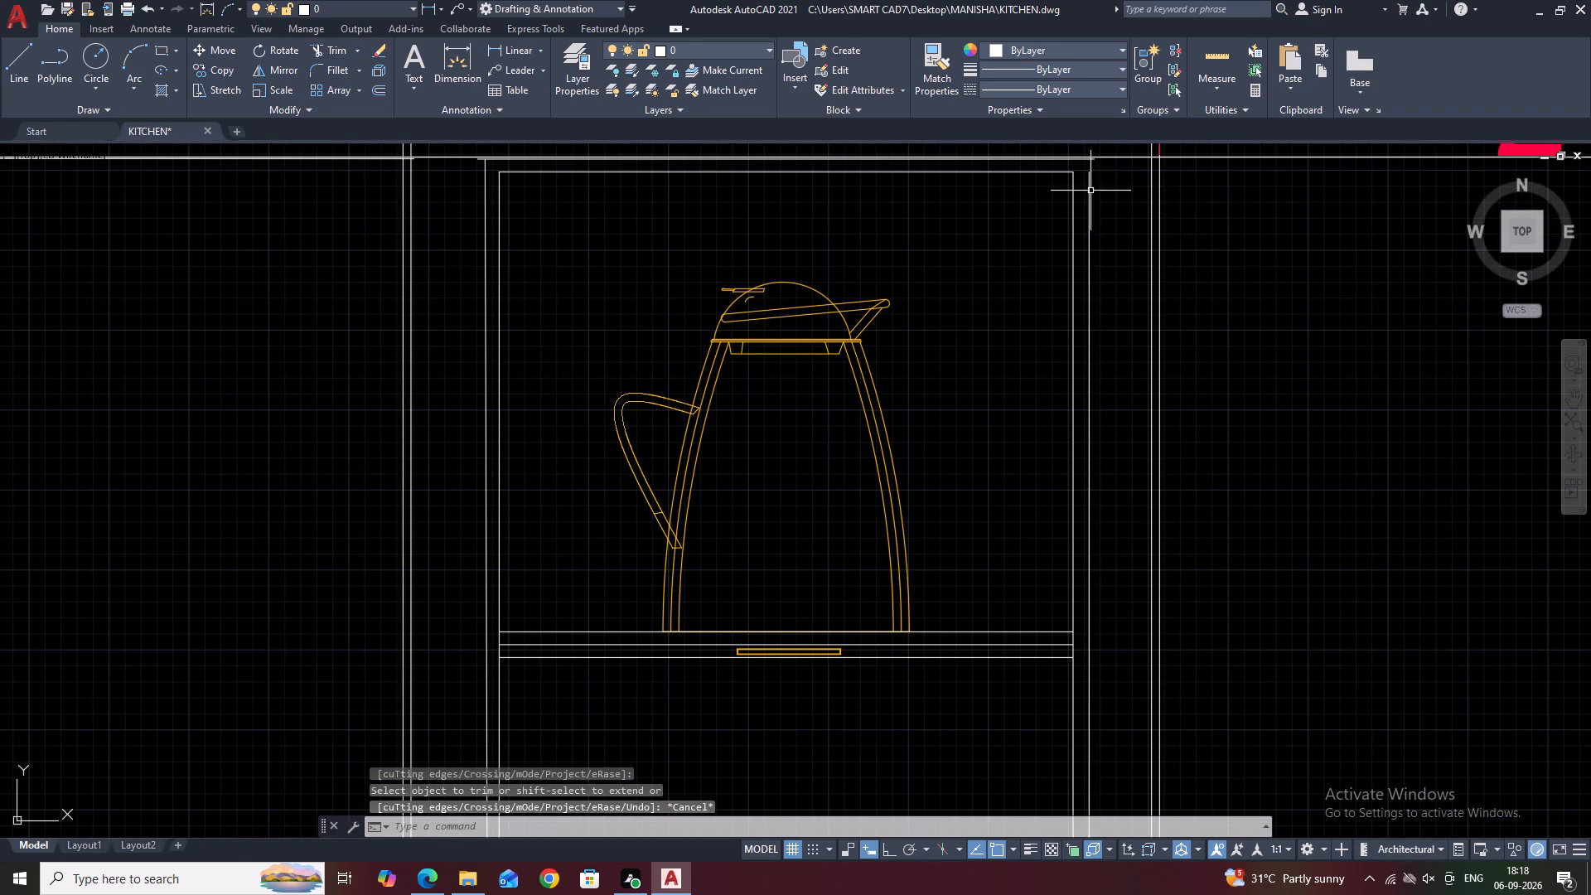
click(1088, 188)
middle_drag(1094, 215, 1081, 348)
scroll(1065, 305, up, 3)
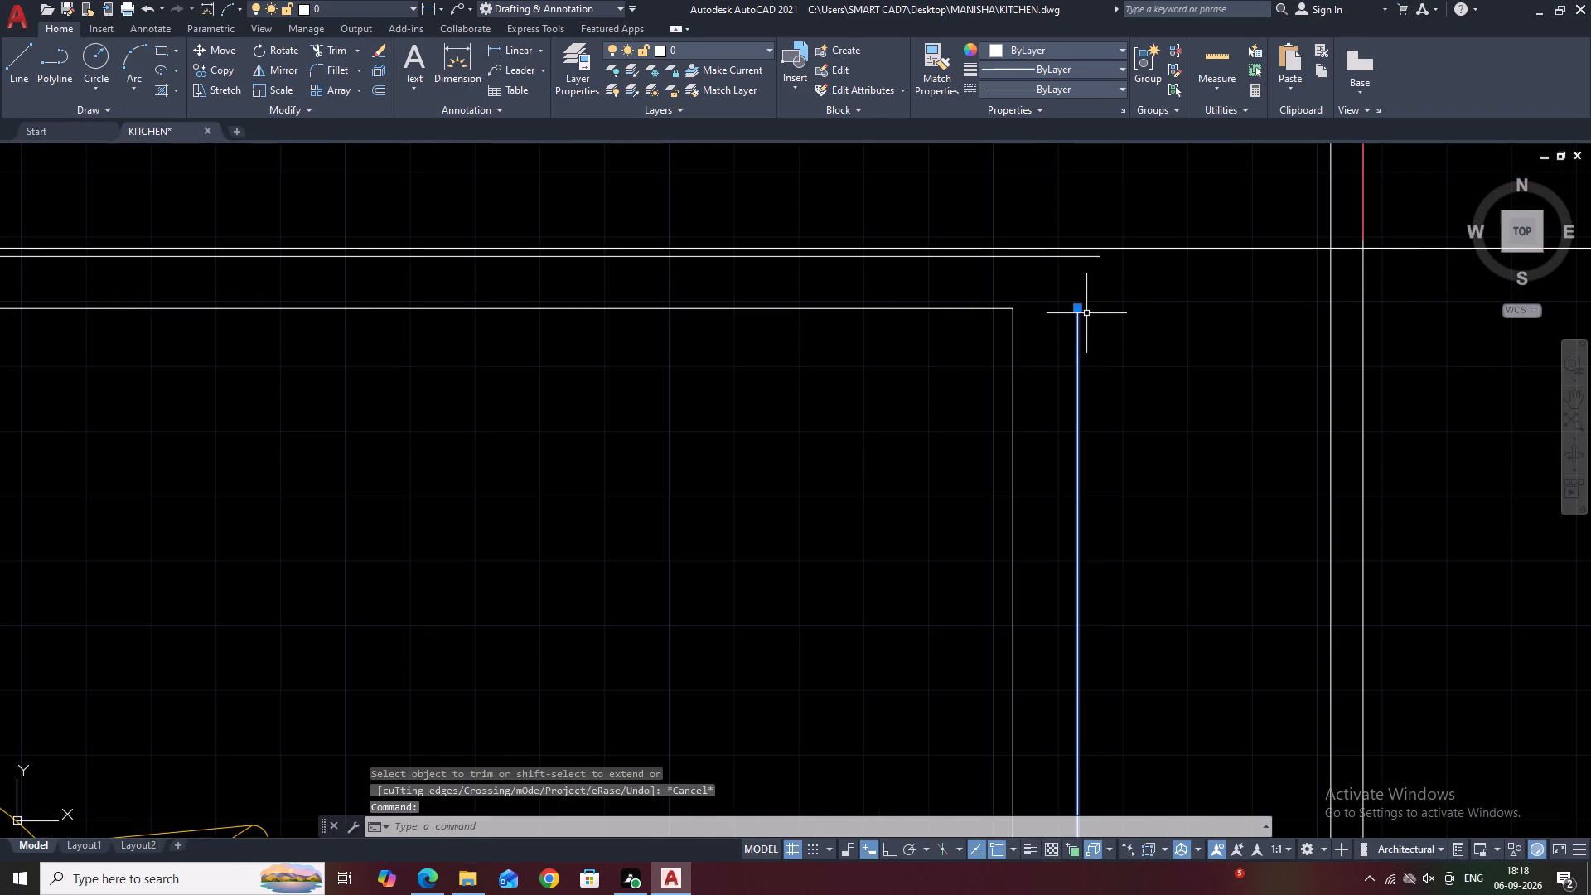
click(1080, 308)
click(1082, 244)
Move the shelf tower's outer top line up onto the bottom line of the overhead cabinets.
middle_drag(1057, 290, 1101, 394)
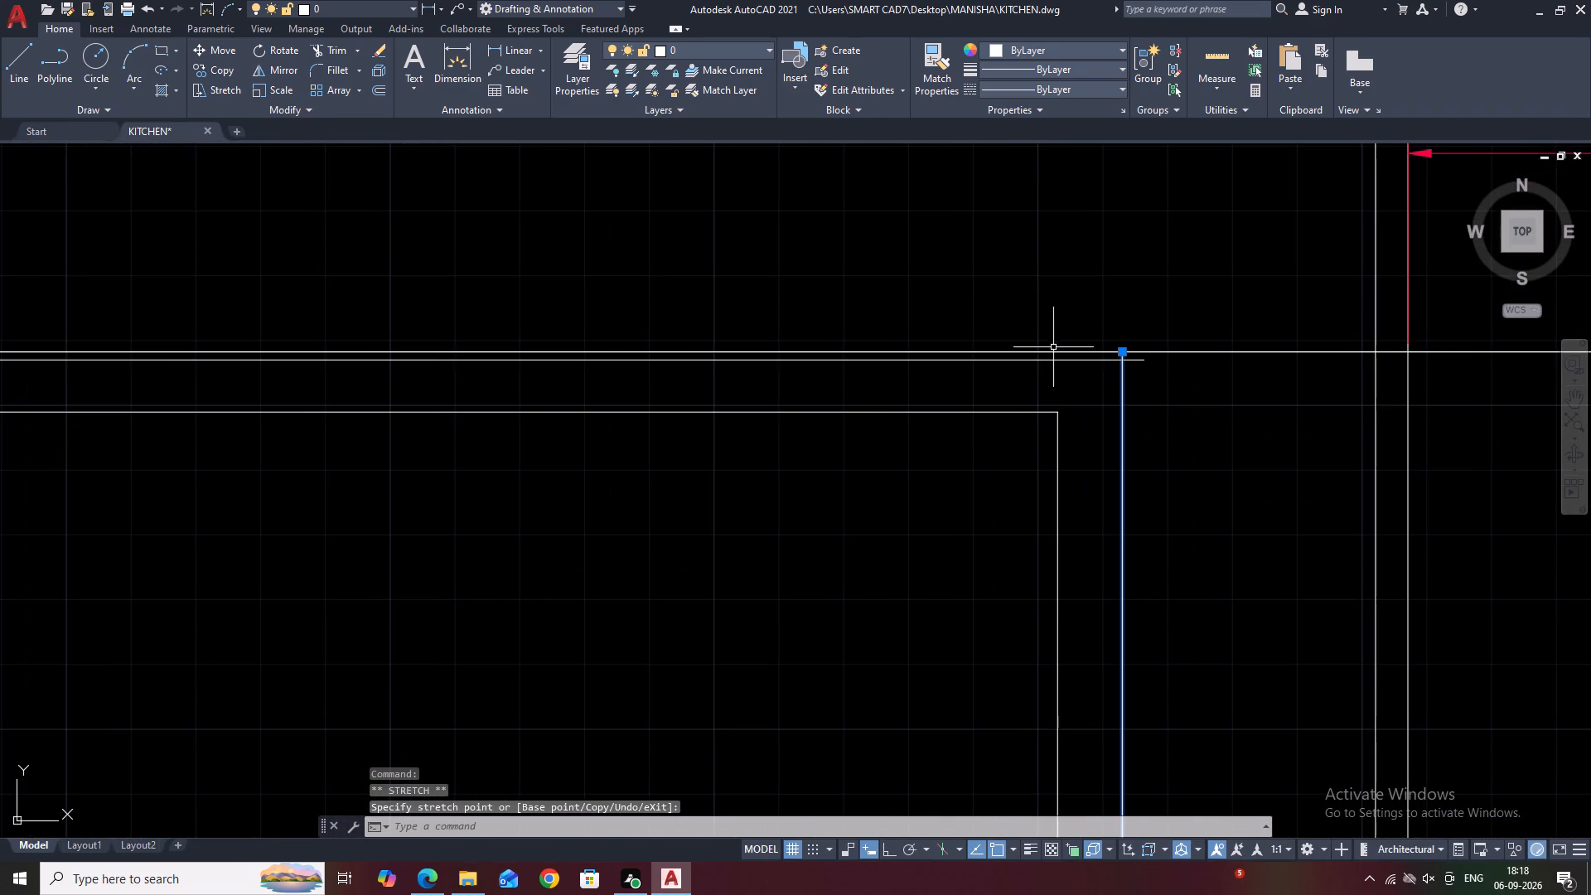
click(1049, 359)
middle_drag(1018, 394, 1105, 420)
scroll(1104, 421, down, 2)
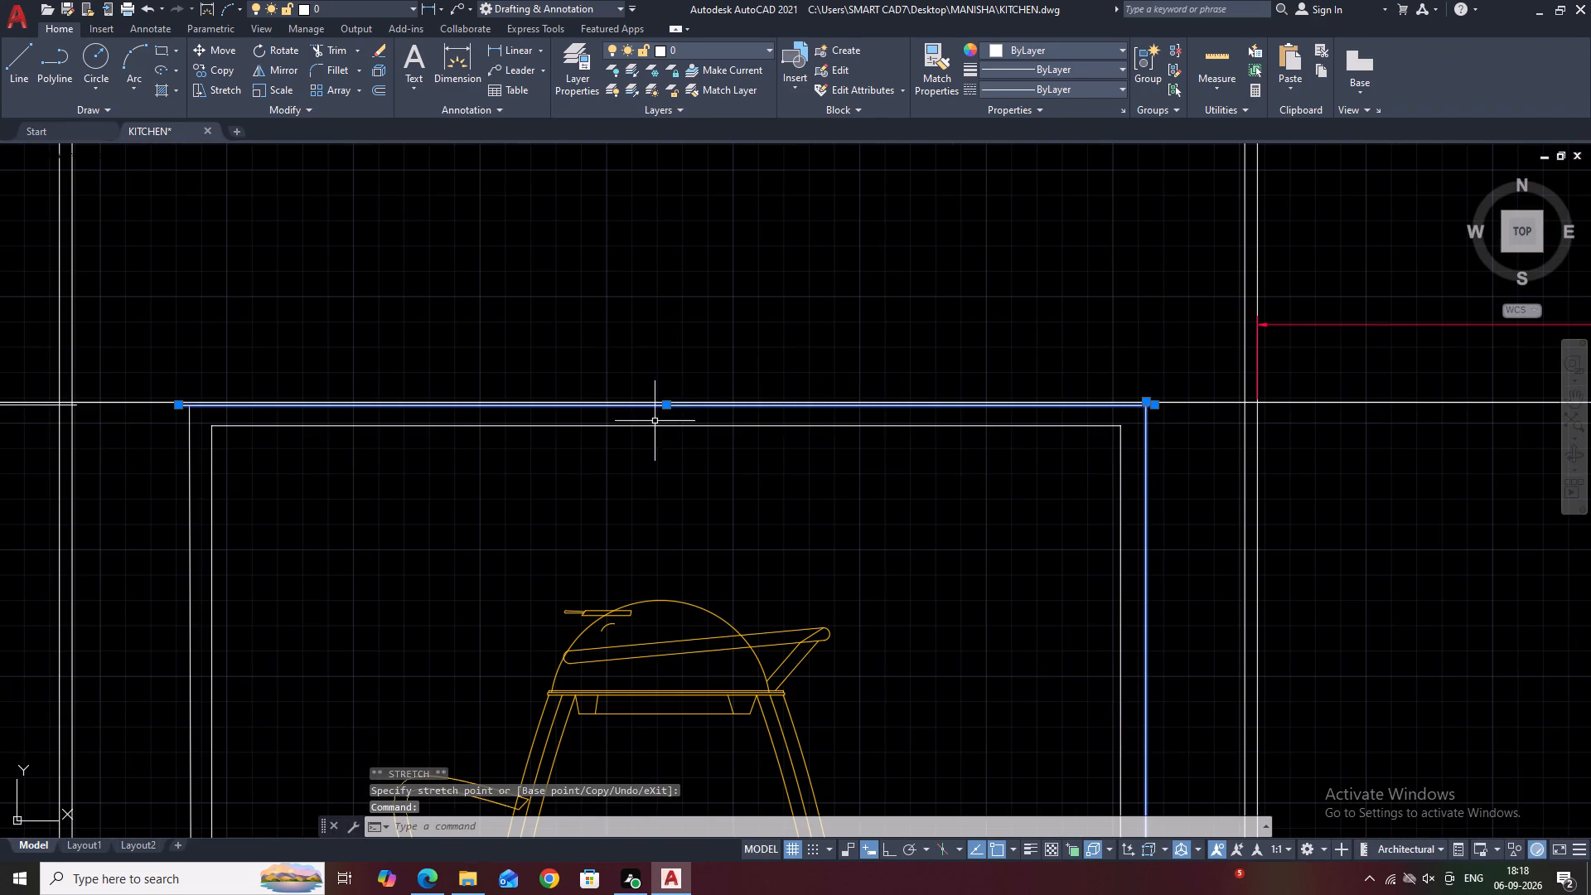
scroll(665, 414, up, 3)
click(664, 397)
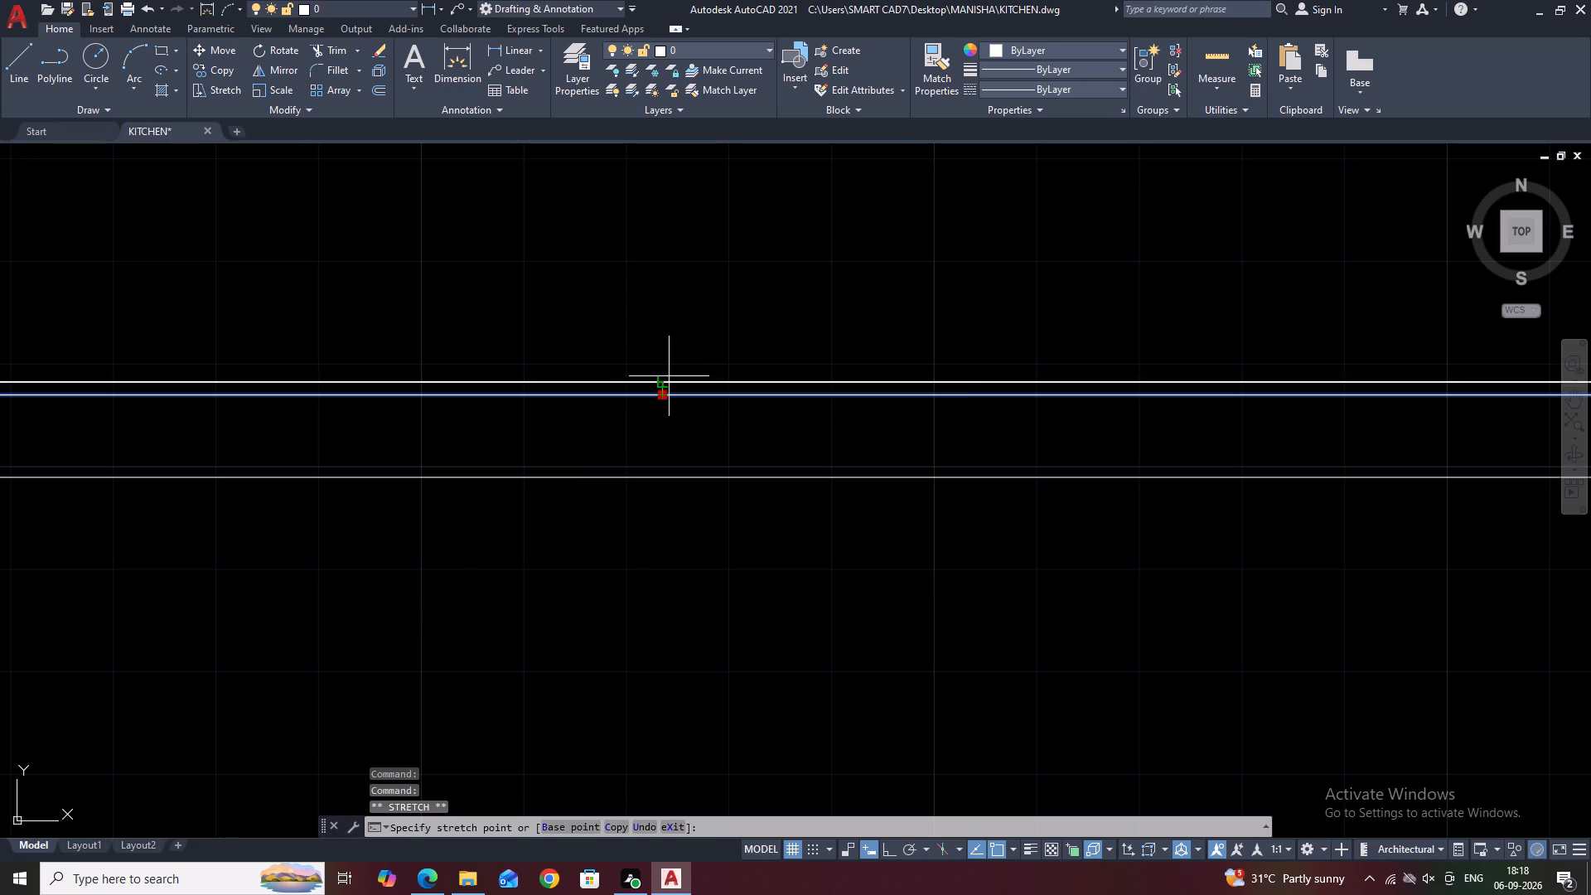
click(665, 385)
Shorten the overhanging window-side end of the shelf tower's top line to meet the outer side line.
scroll(668, 380, down, 7)
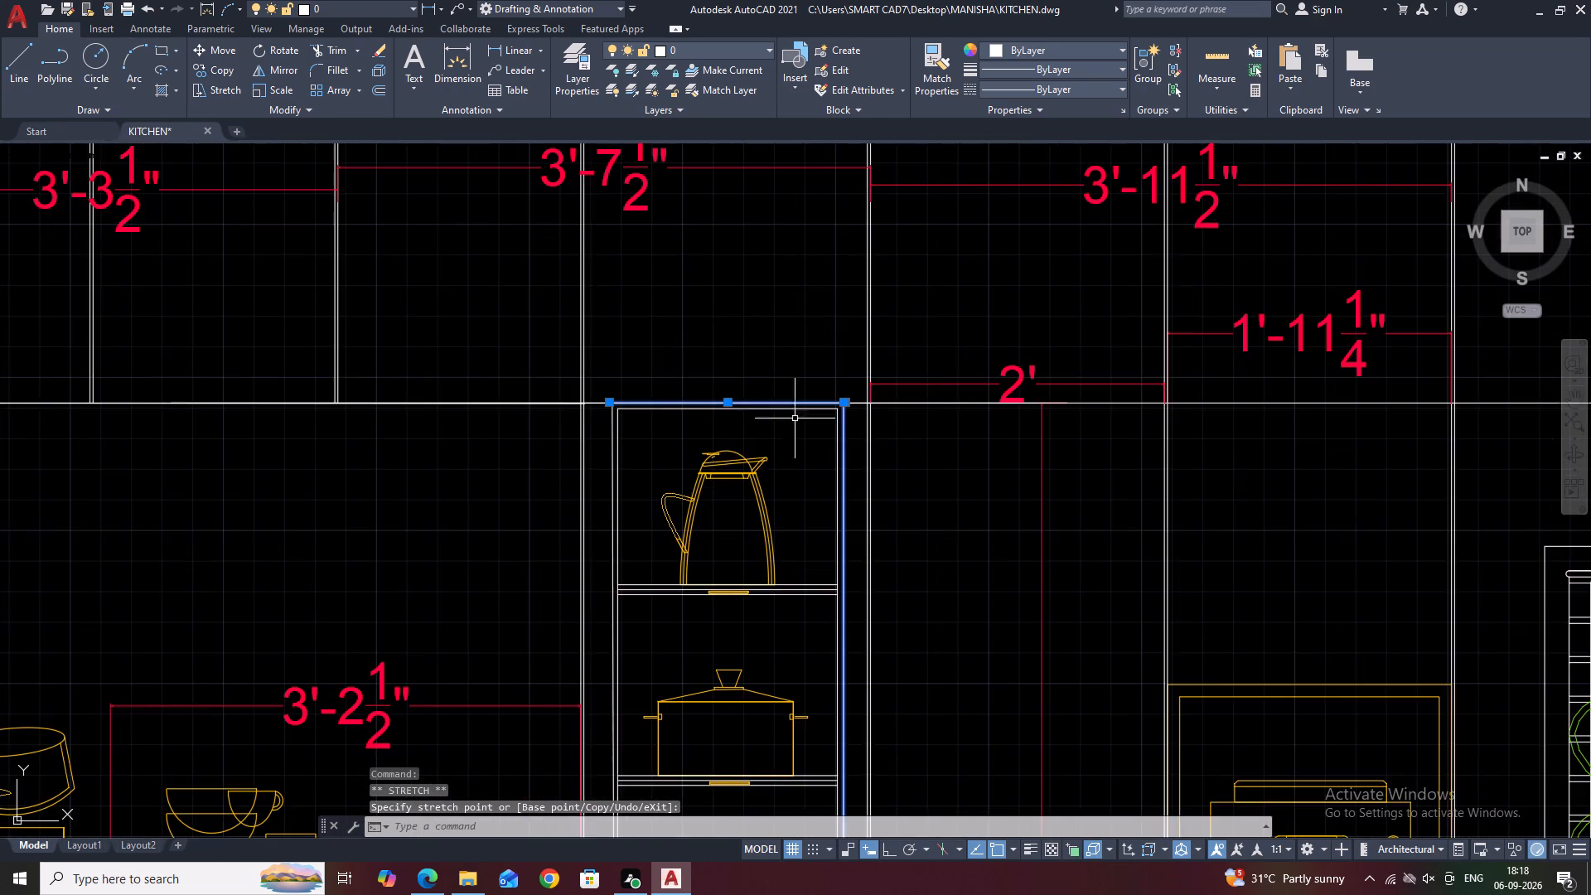
scroll(827, 426, up, 4)
middle_drag(865, 385, 938, 429)
scroll(1009, 373, up, 4)
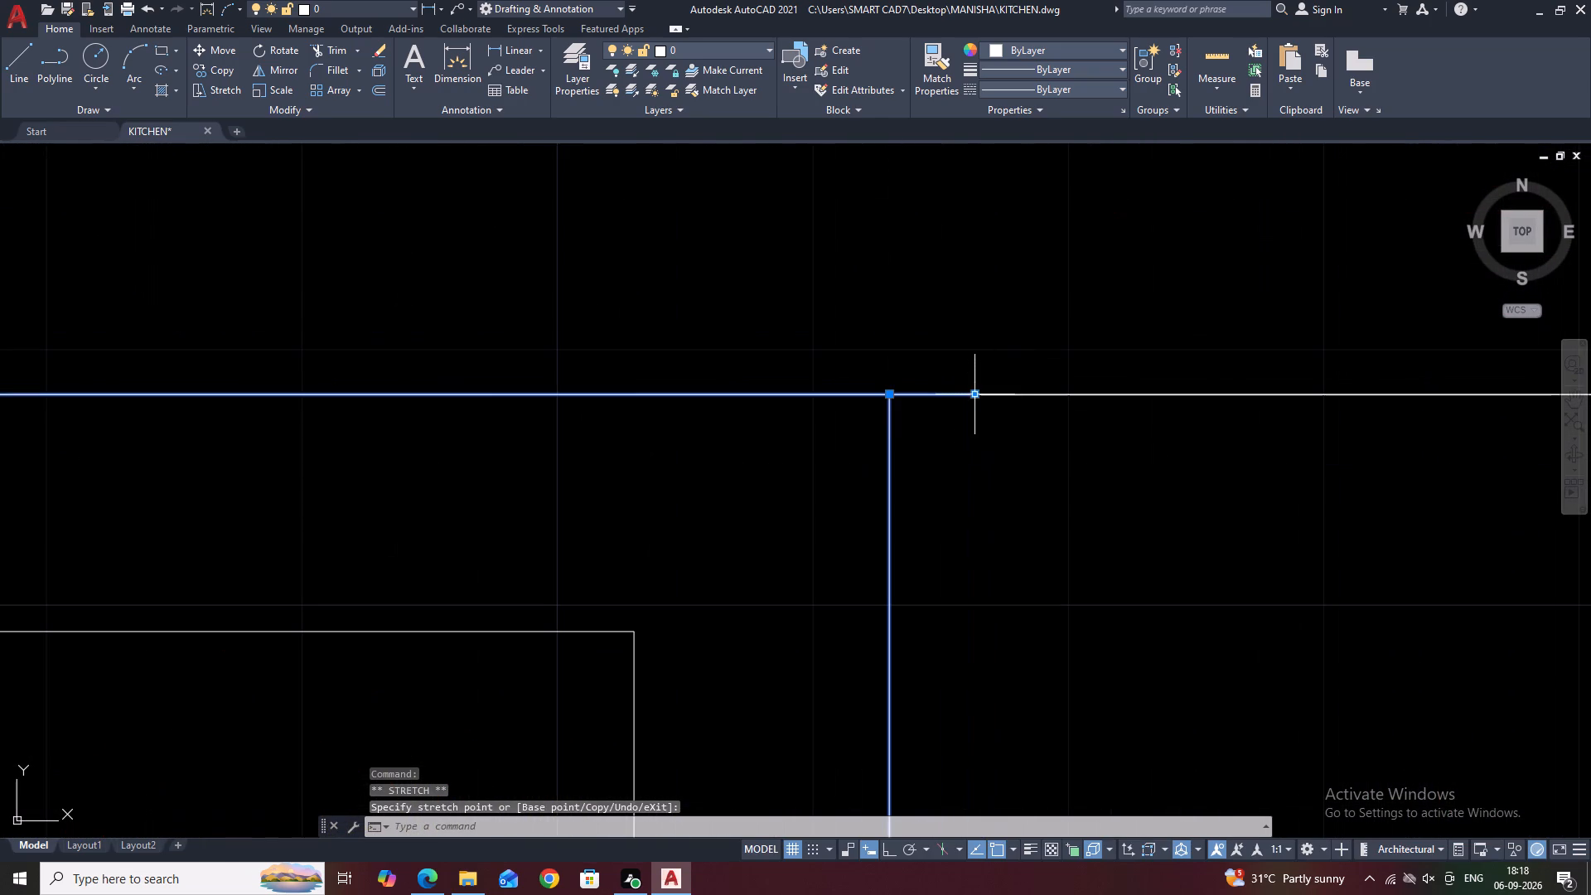
click(972, 396)
click(887, 395)
Close the shelf tower's counter-side top corner by extending the outer side line up and shortening the top line to it.
scroll(945, 423, down, 9)
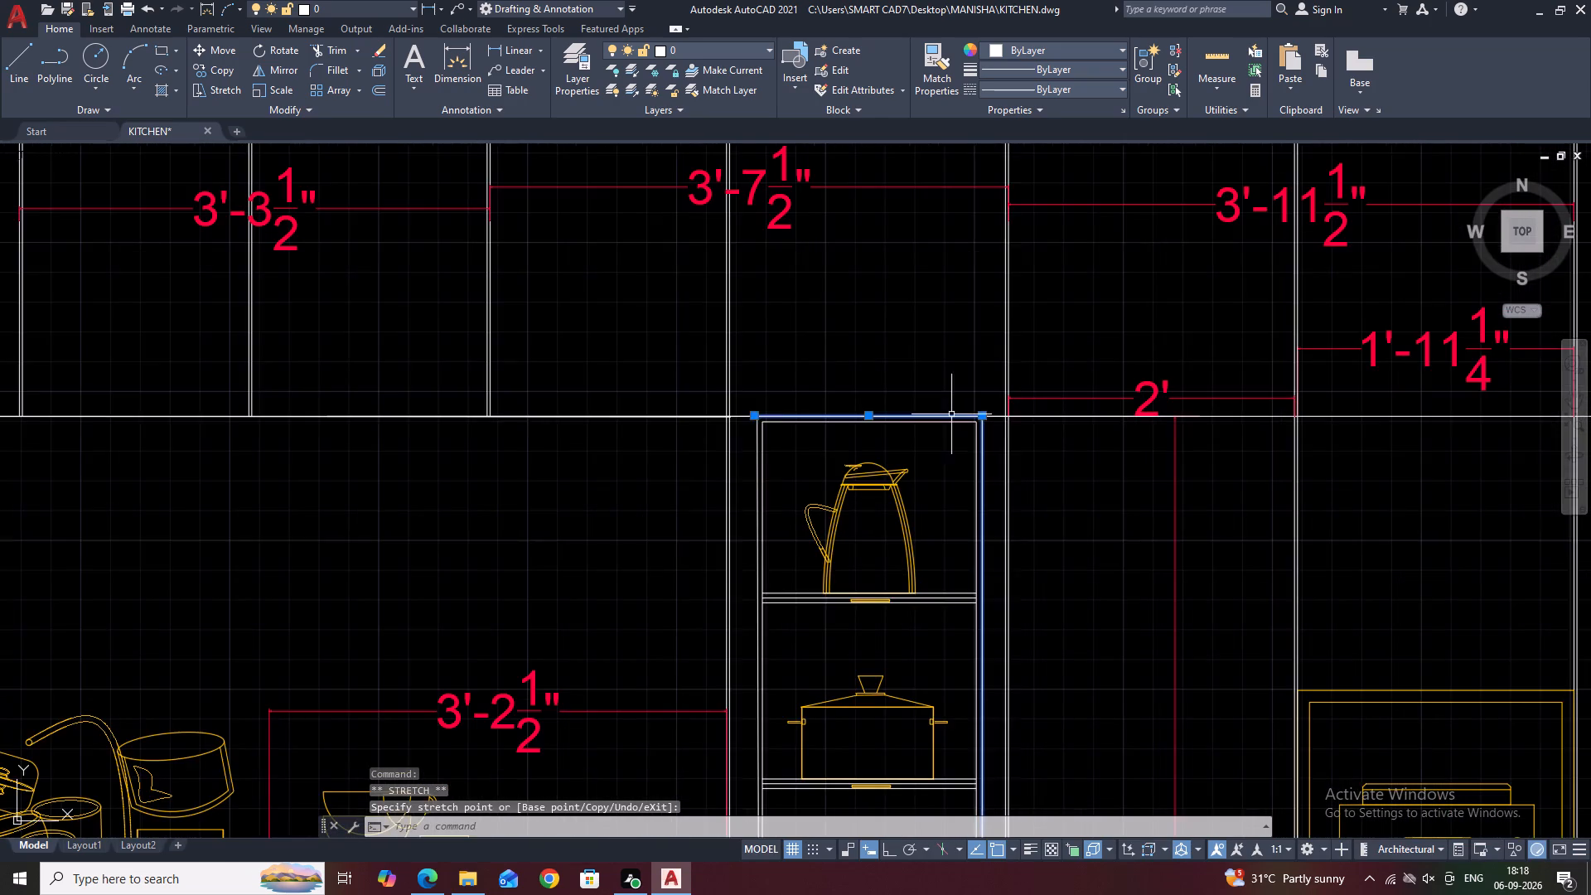
scroll(764, 424, up, 2)
middle_drag(718, 414, 775, 434)
scroll(776, 425, up, 4)
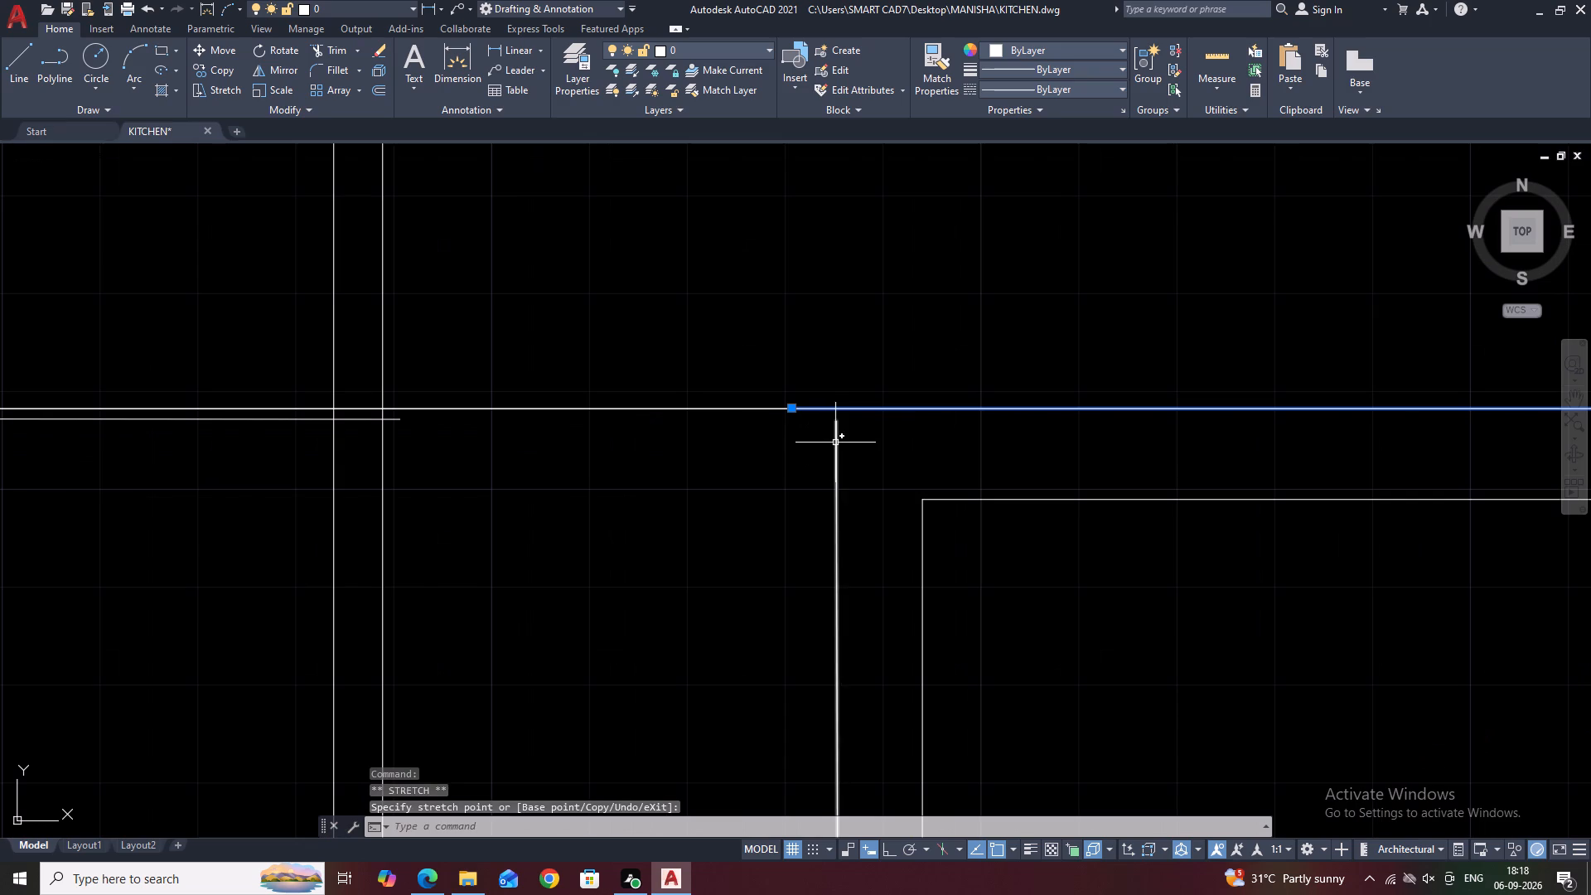
click(835, 439)
click(839, 422)
click(841, 406)
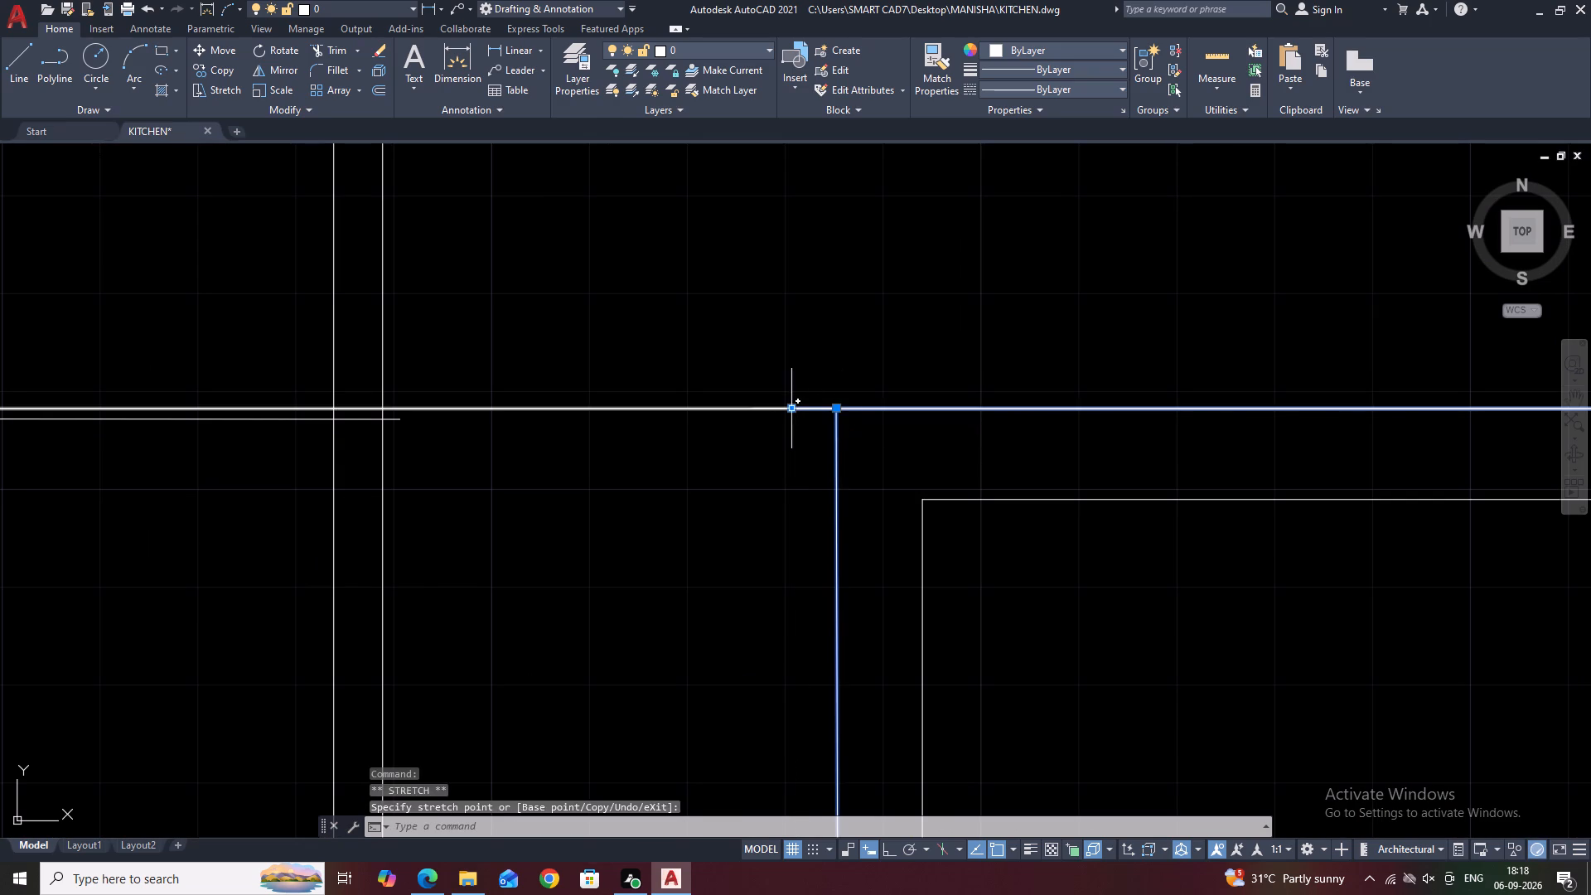
click(791, 409)
click(837, 406)
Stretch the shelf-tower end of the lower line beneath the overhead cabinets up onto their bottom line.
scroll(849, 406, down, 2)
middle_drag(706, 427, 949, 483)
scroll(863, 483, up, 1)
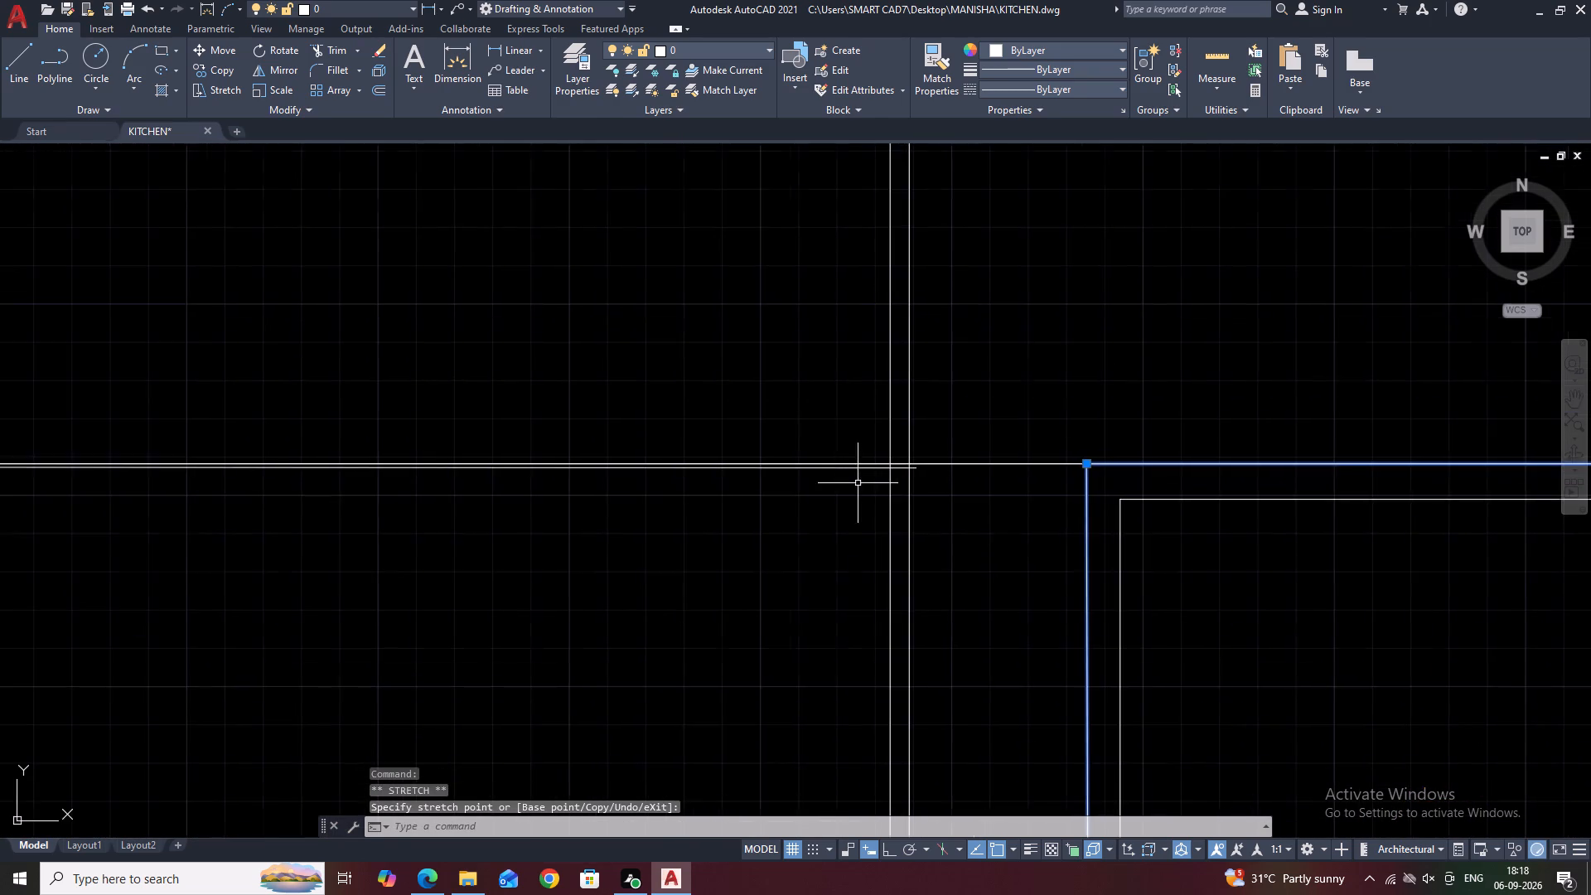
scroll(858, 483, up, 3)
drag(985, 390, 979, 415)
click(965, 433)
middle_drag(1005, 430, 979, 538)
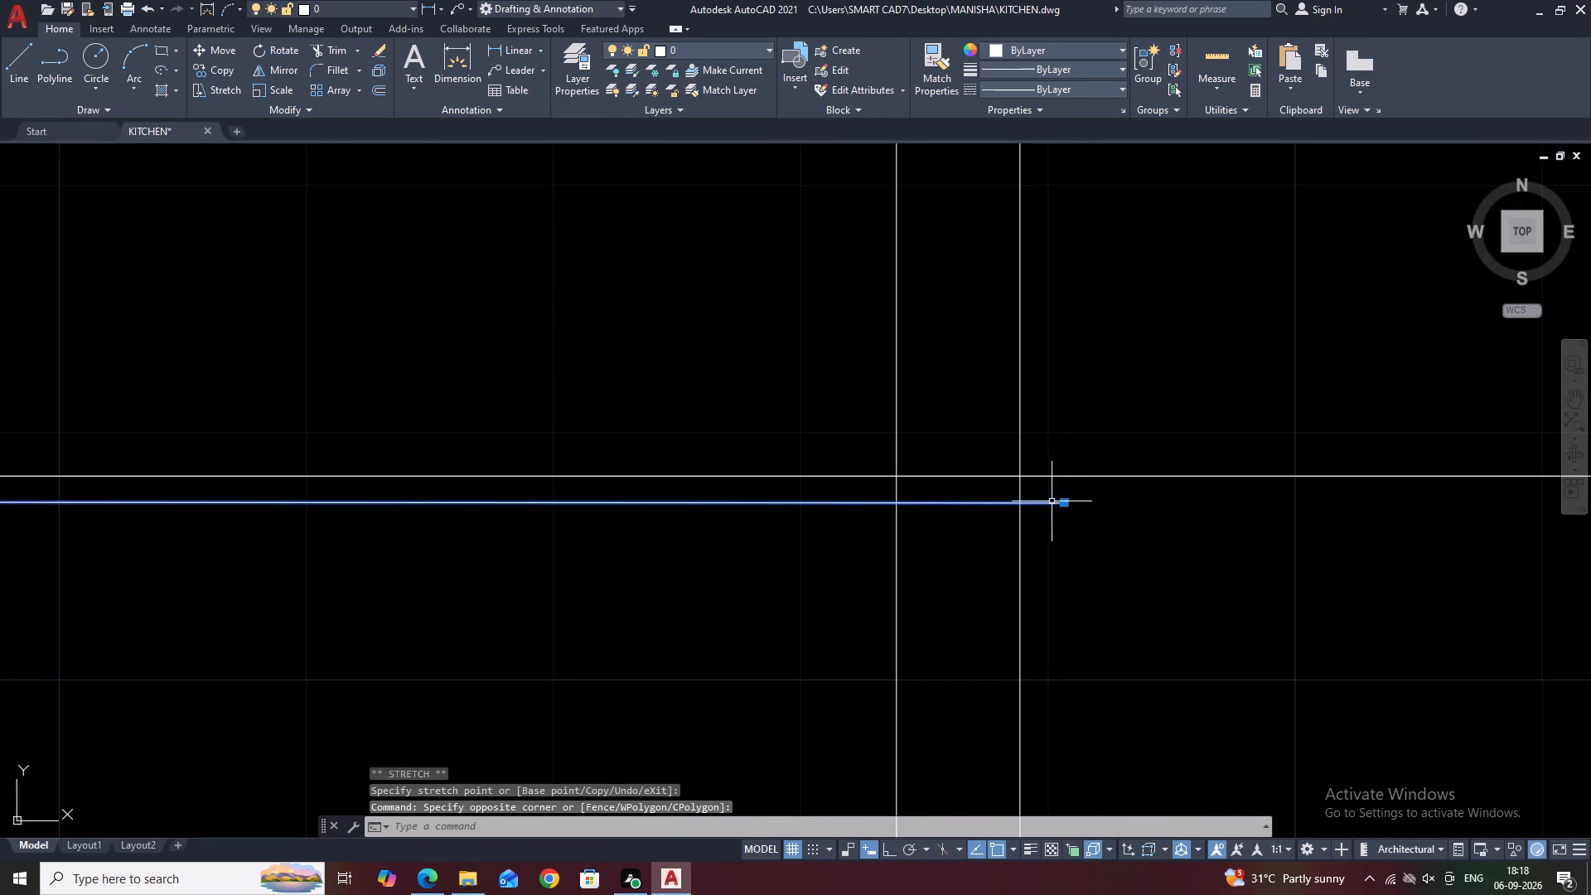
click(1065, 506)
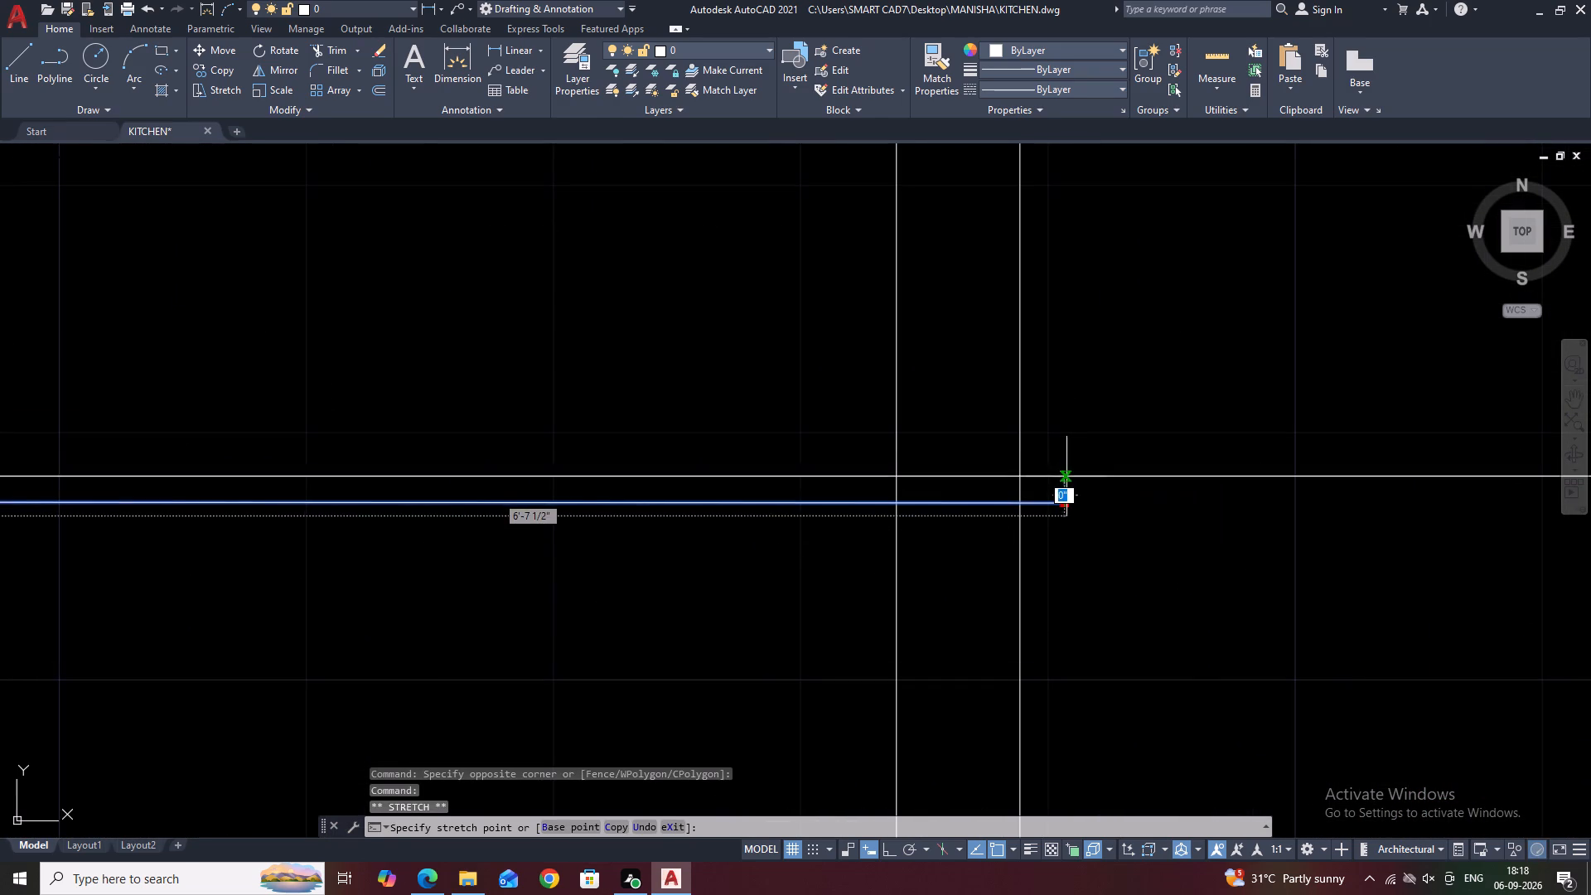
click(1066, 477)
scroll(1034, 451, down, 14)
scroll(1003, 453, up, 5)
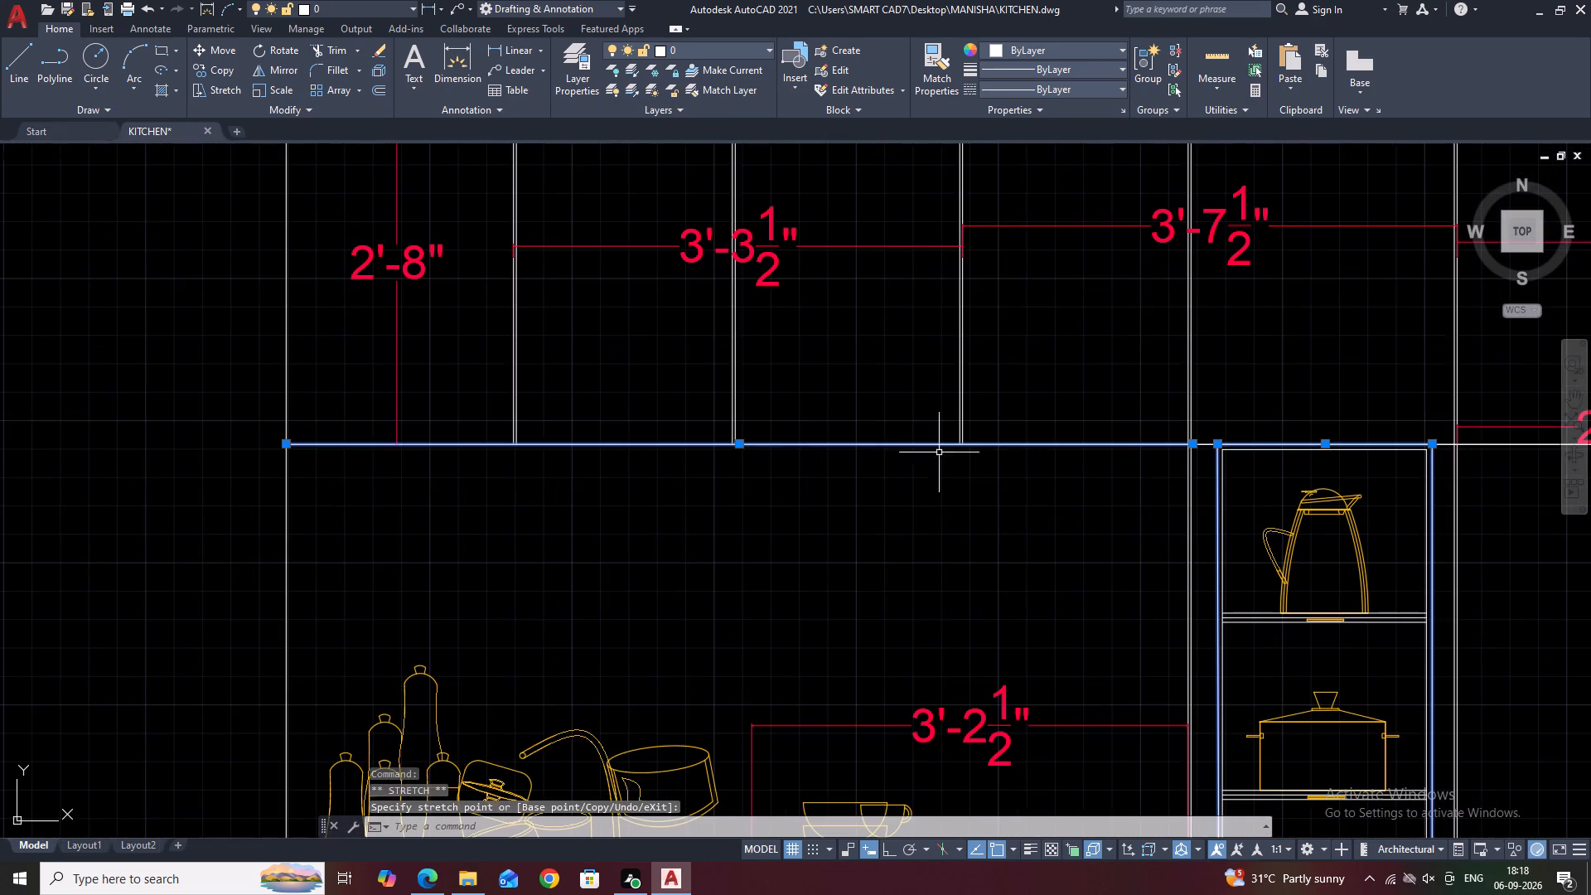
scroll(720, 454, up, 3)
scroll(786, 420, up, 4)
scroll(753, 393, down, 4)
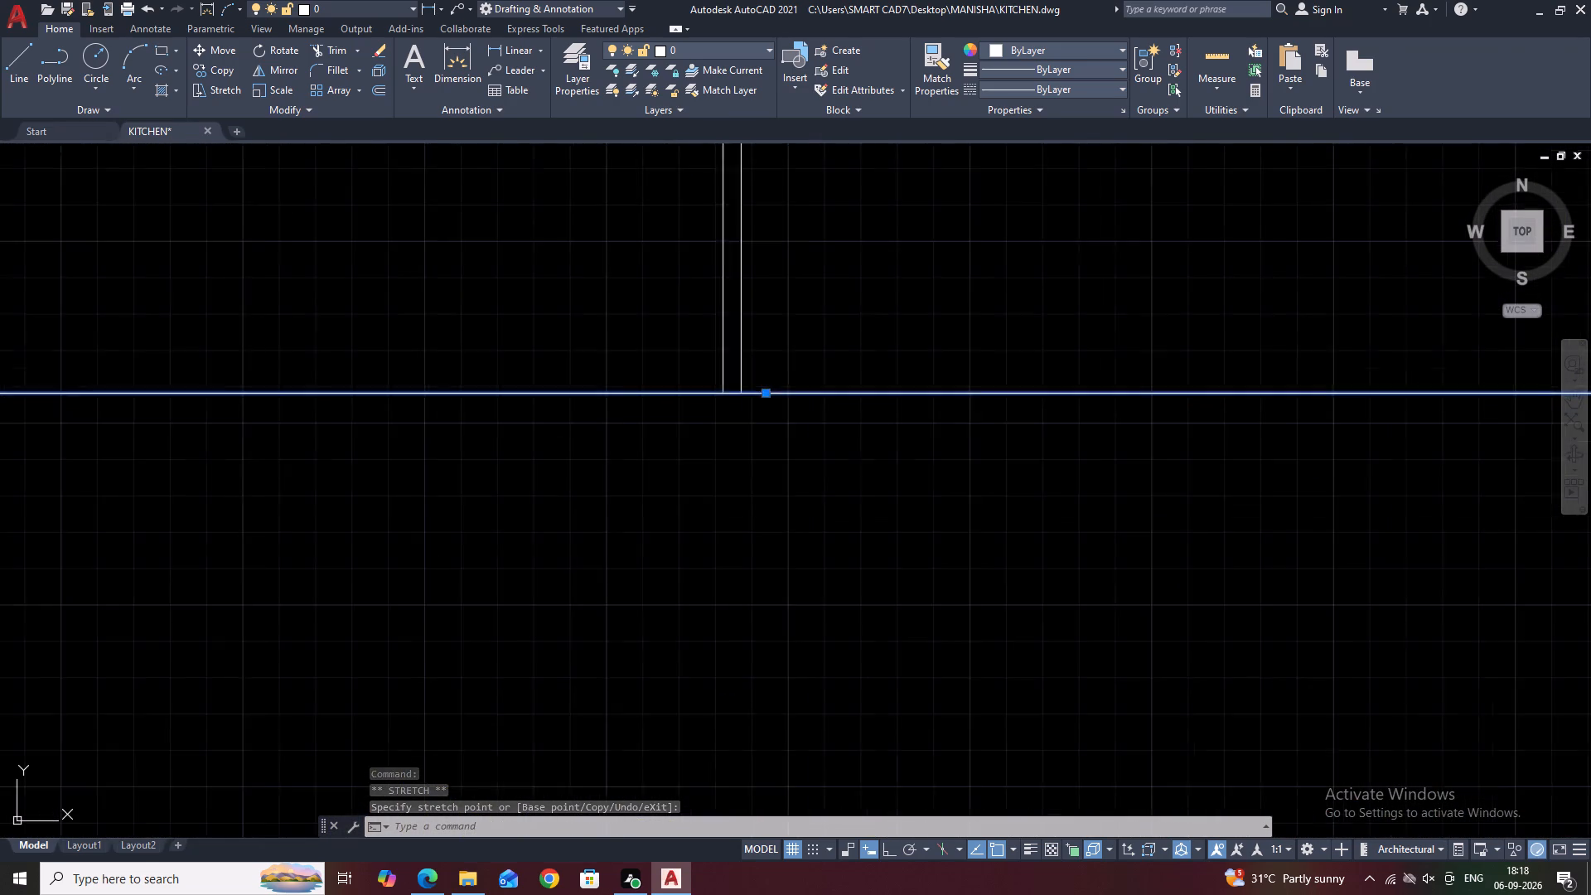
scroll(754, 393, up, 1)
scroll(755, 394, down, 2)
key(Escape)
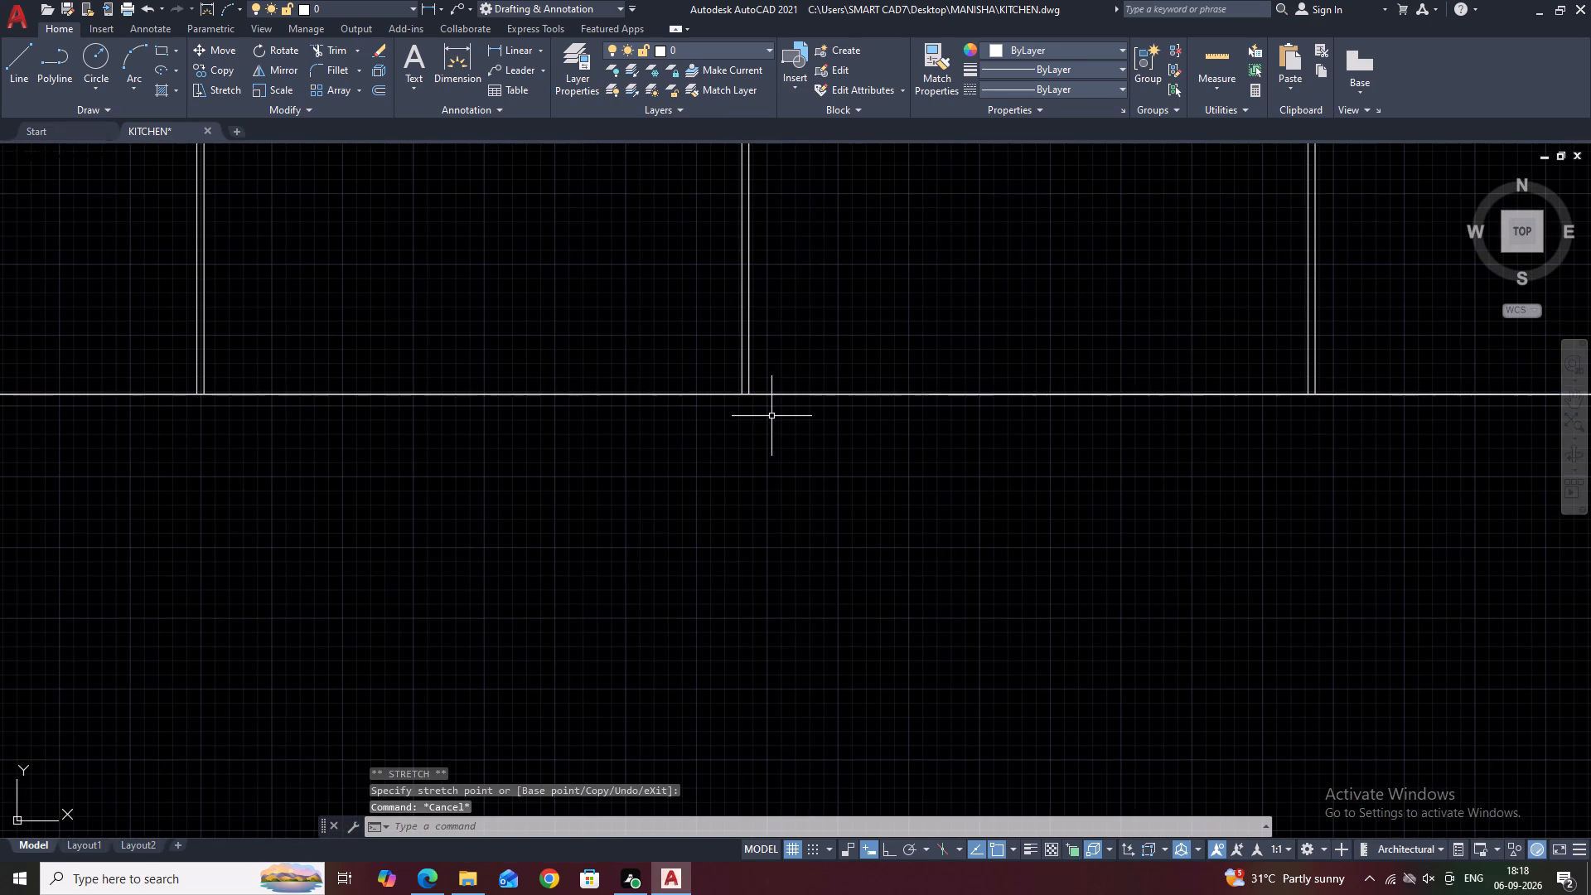
Erase two overlapping duplicate lines along the overhead cabinets' bottom edge above the counter.
scroll(849, 414, down, 4)
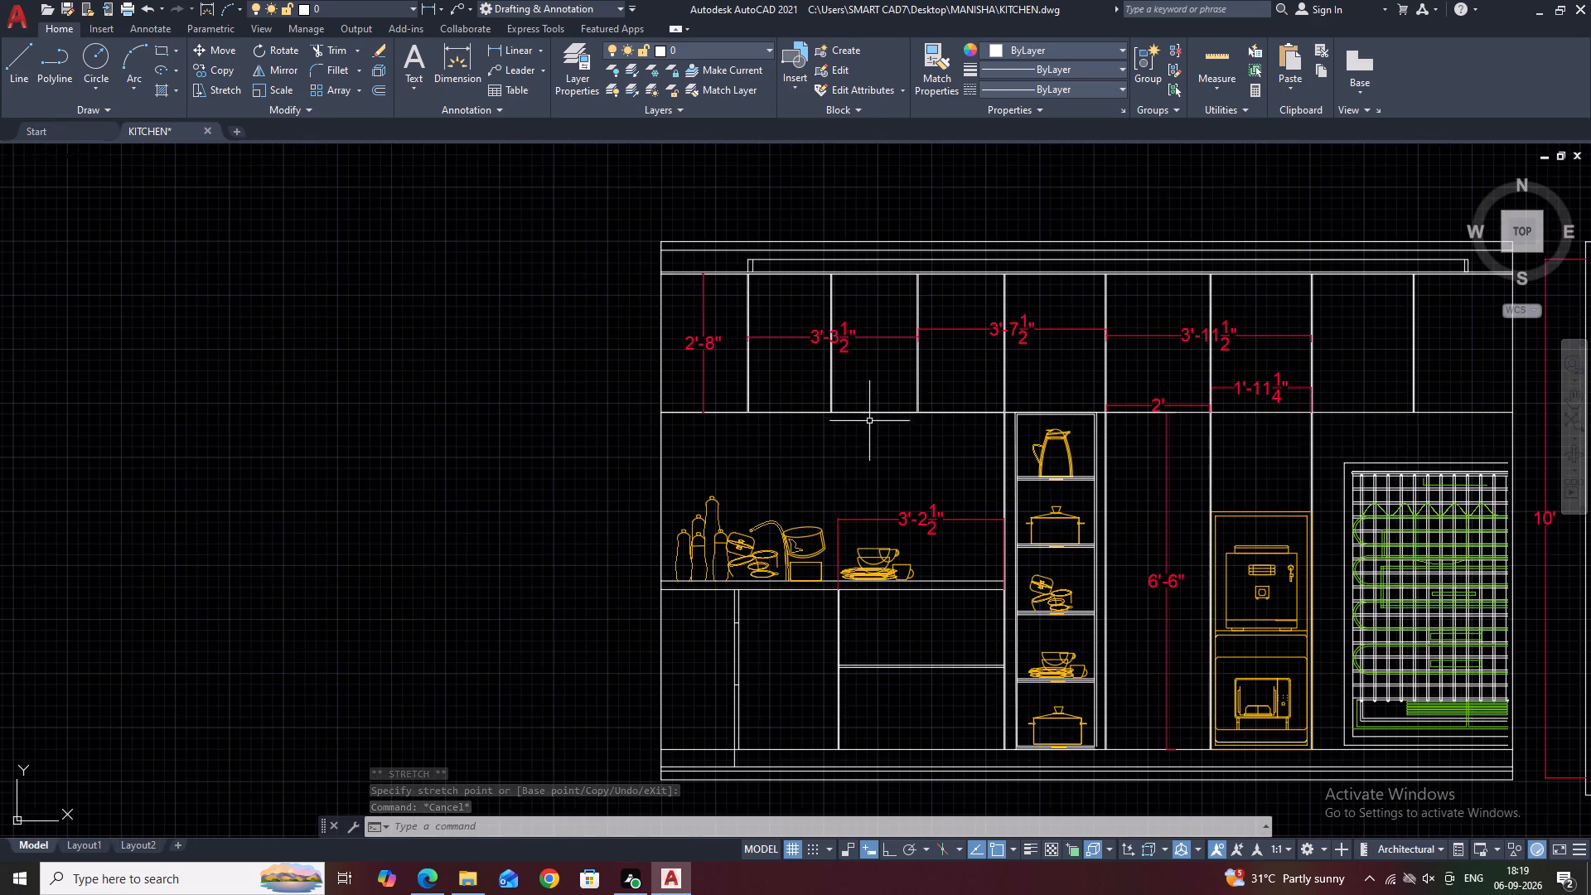
scroll(861, 412, up, 9)
scroll(916, 366, up, 4)
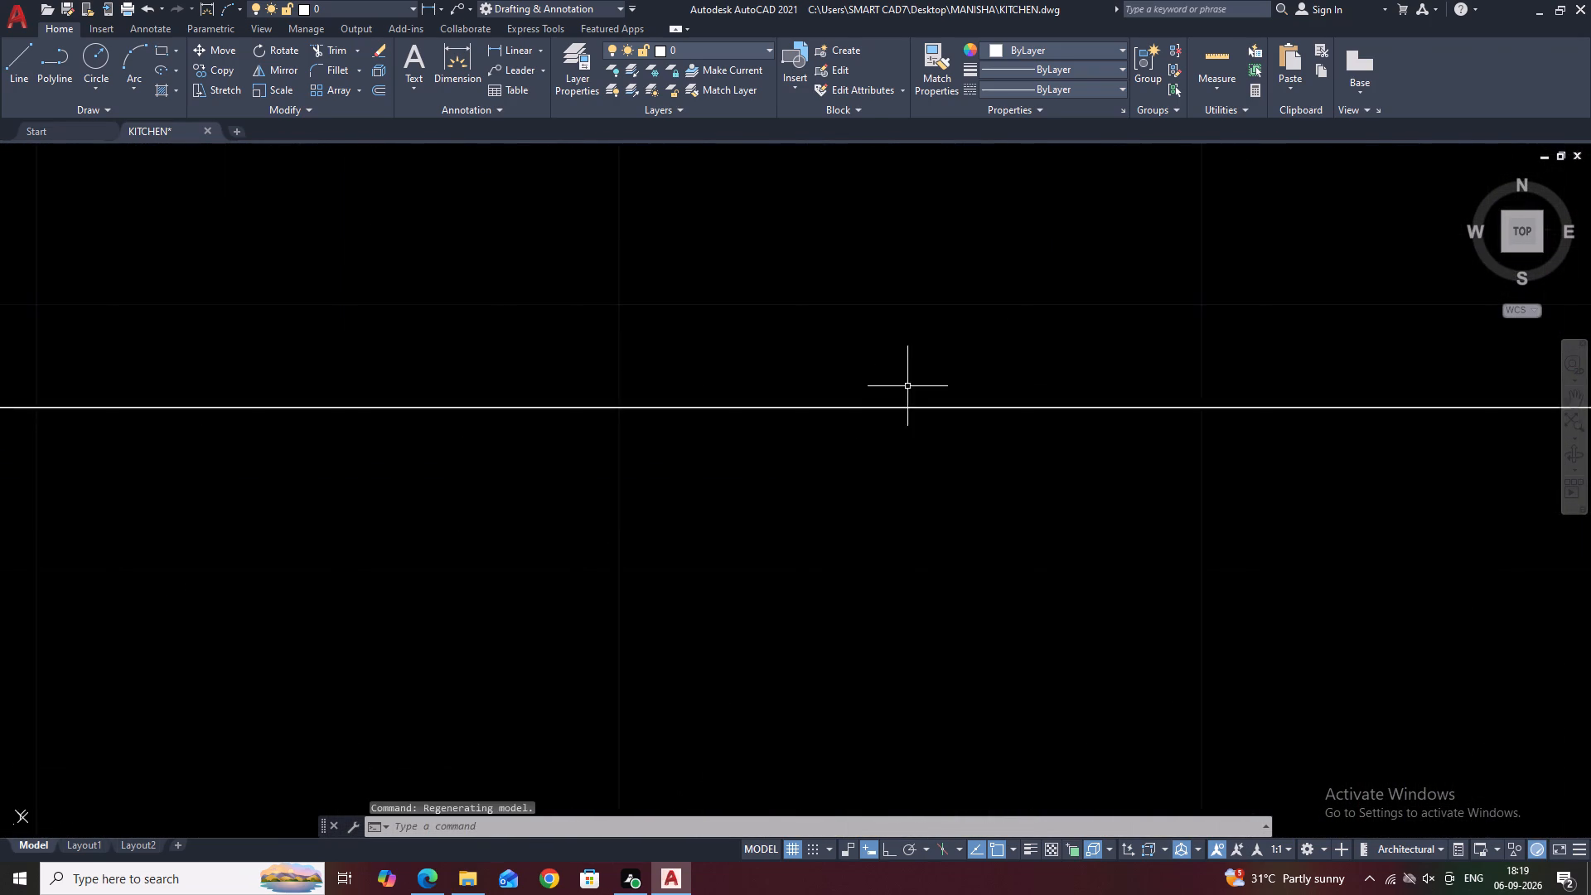
scroll(906, 396, up, 2)
click(873, 428)
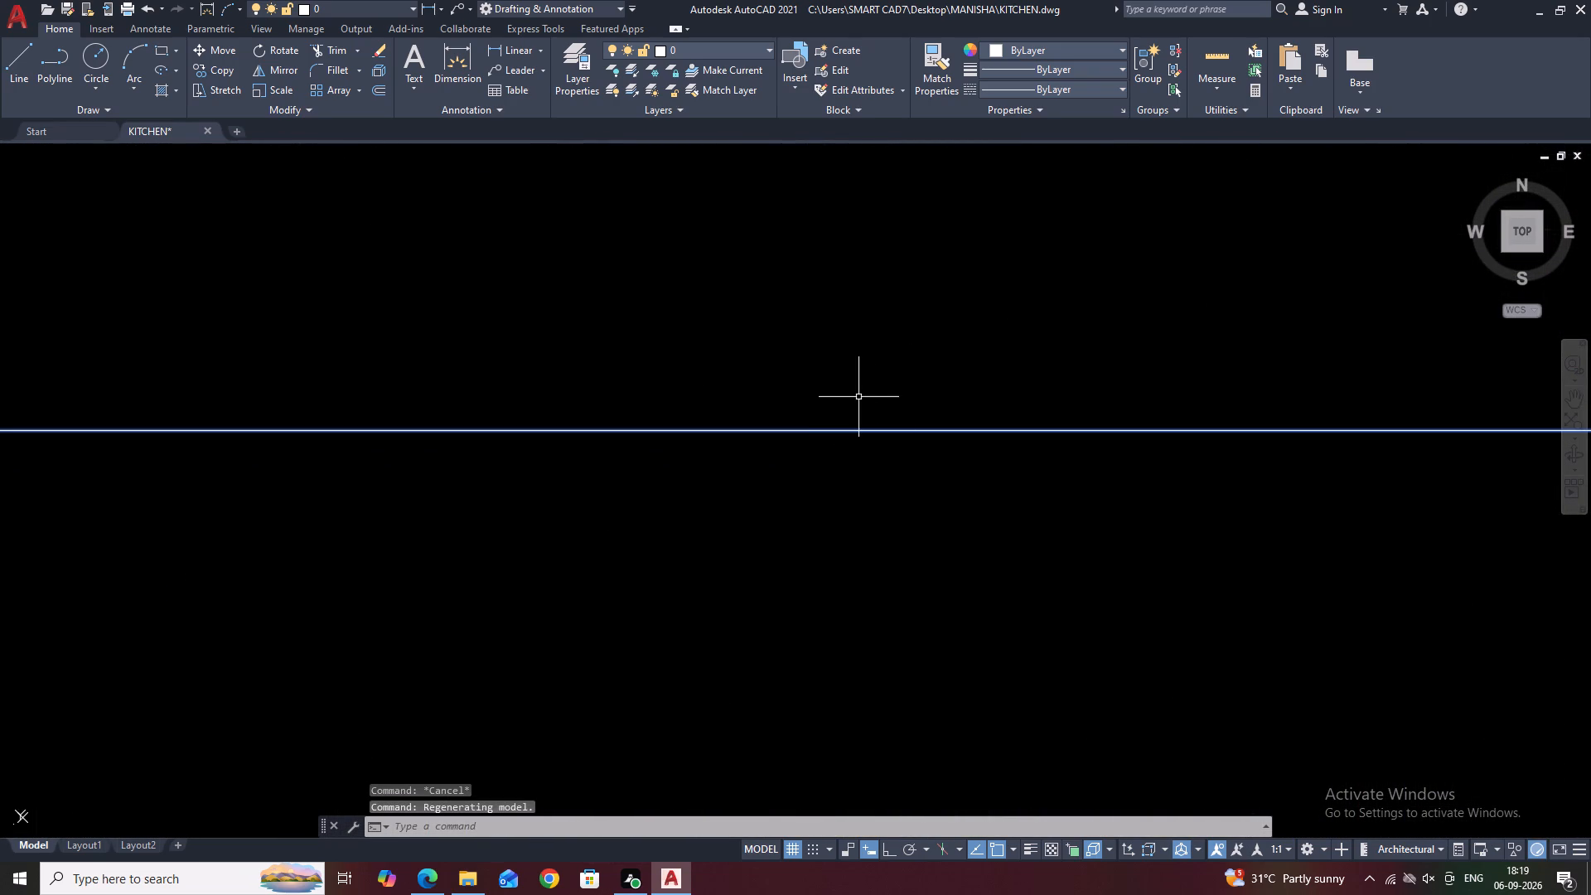
key(Delete)
scroll(881, 450, down, 13)
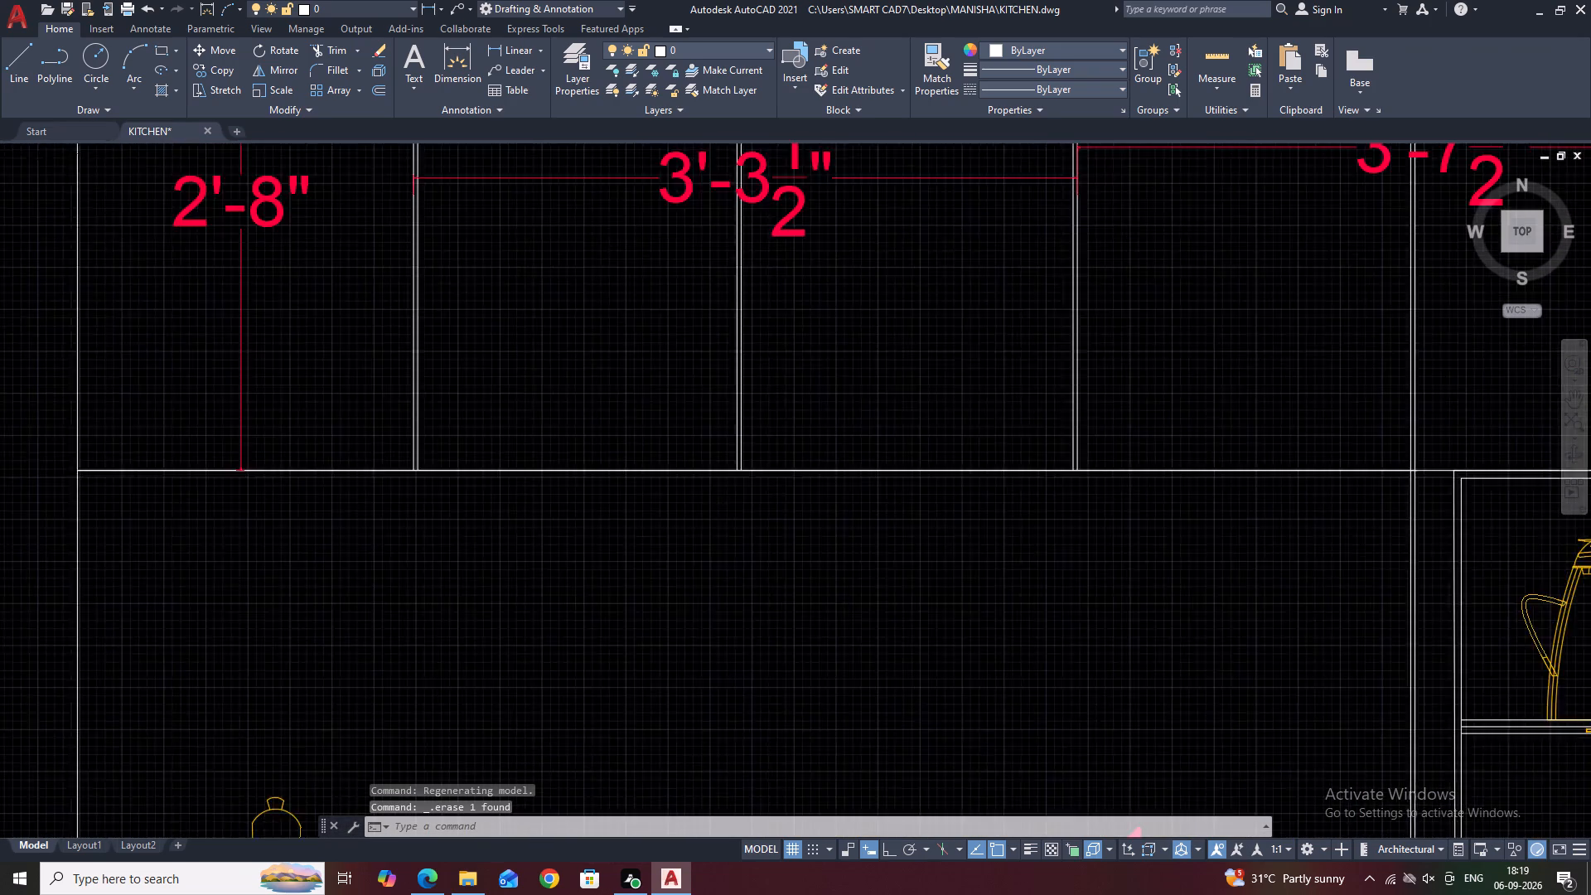
scroll(955, 486, down, 1)
click(980, 482)
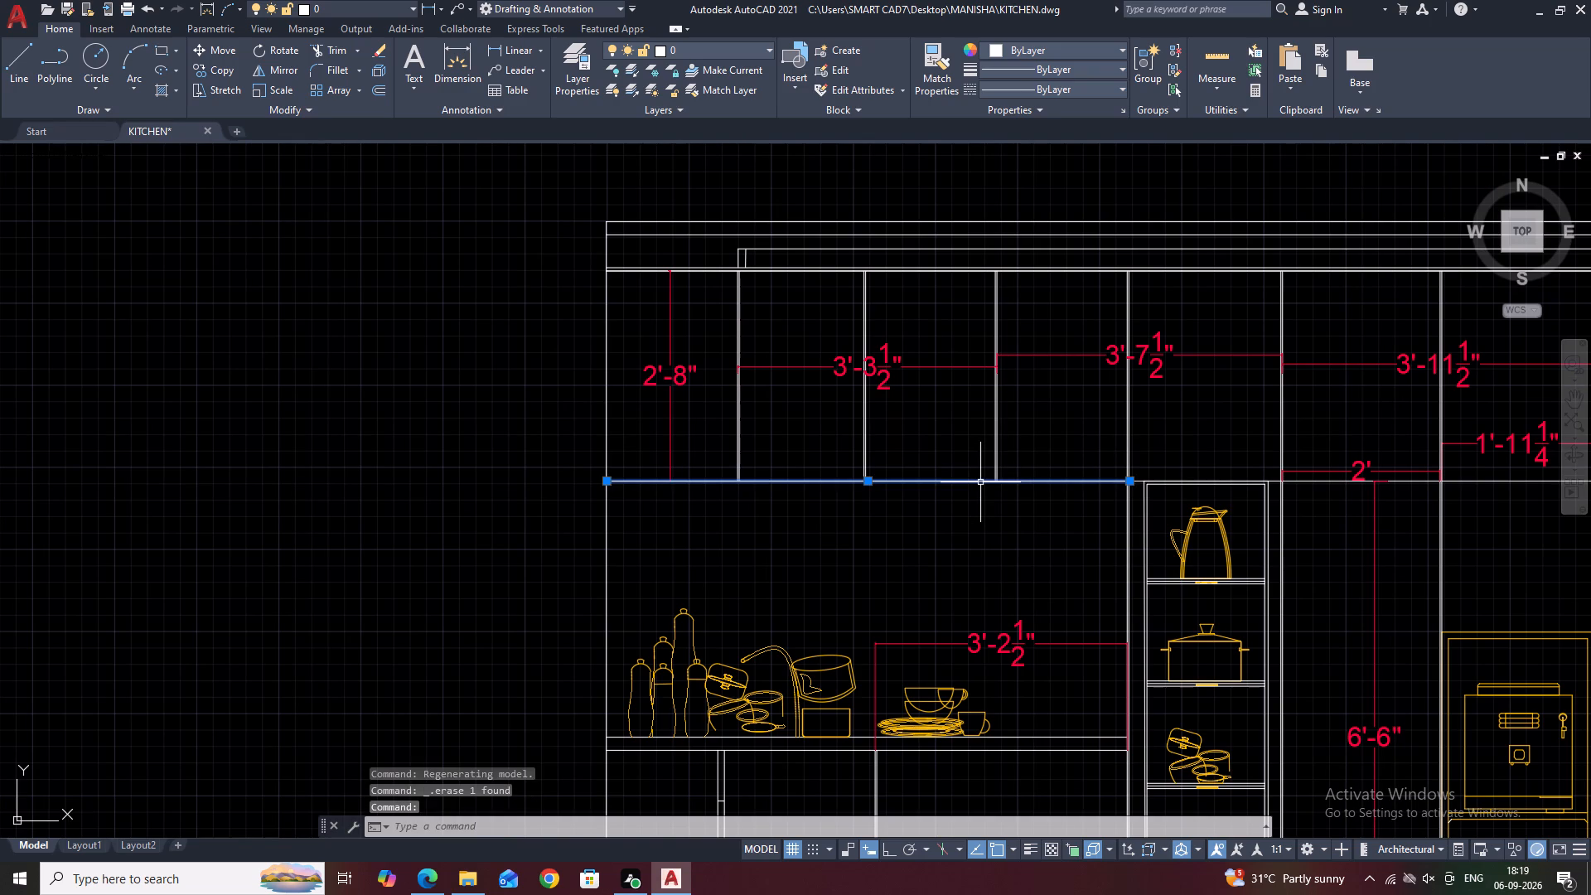
key(Delete)
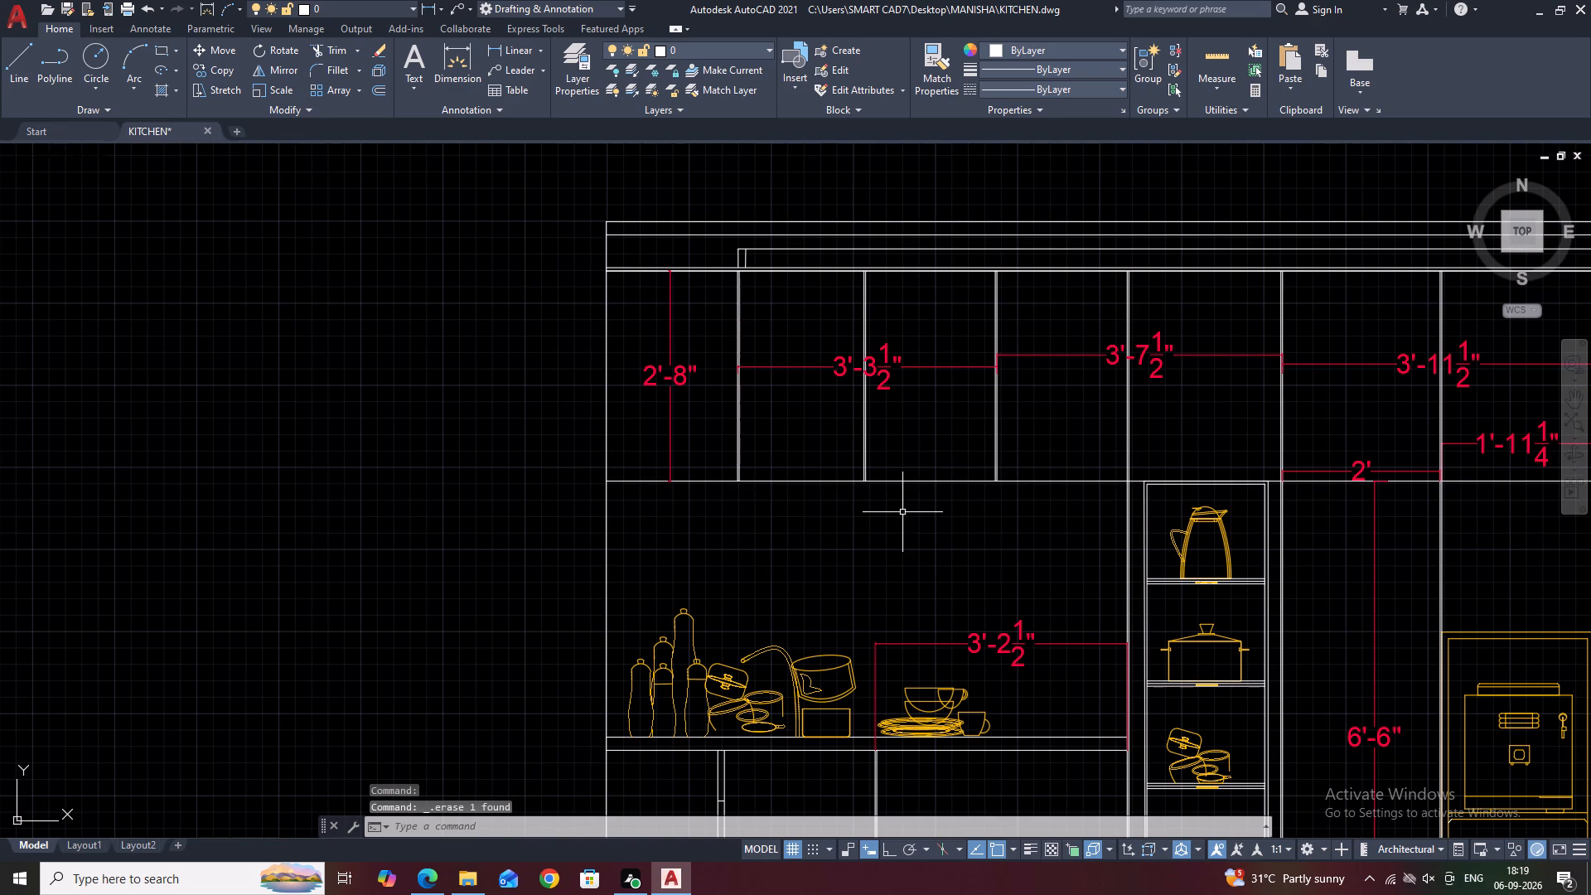
Review the kitchen elevations and the plan across the whole drawing.
scroll(855, 516, down, 3)
middle_drag(975, 505, 892, 463)
middle_drag(967, 490, 844, 452)
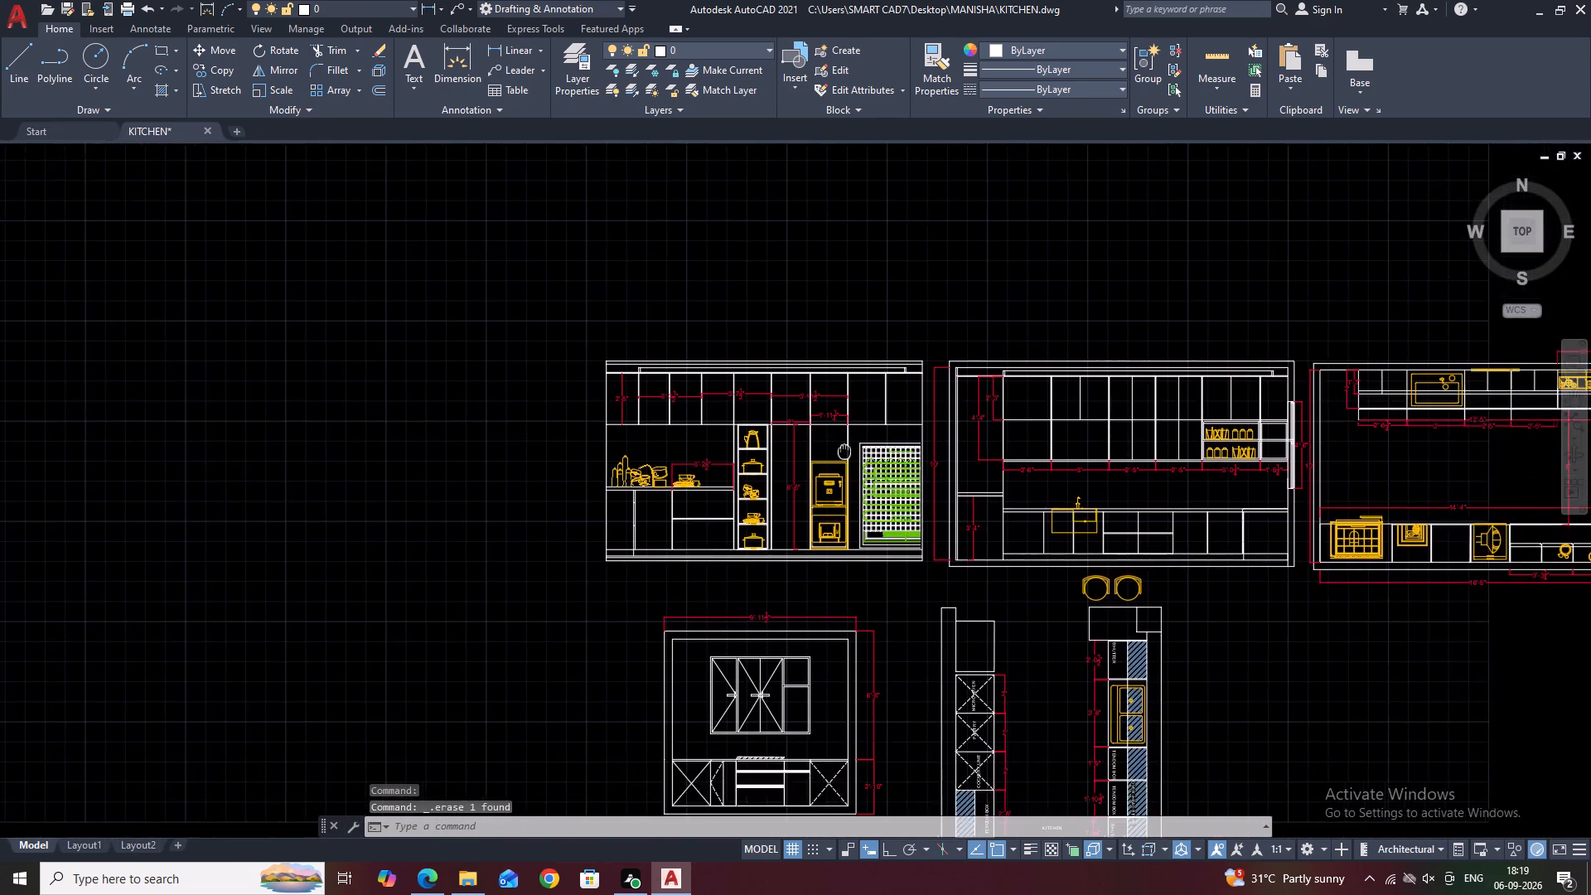
scroll(897, 463, down, 5)
scroll(961, 489, up, 7)
middle_drag(950, 443, 824, 461)
scroll(867, 452, down, 1)
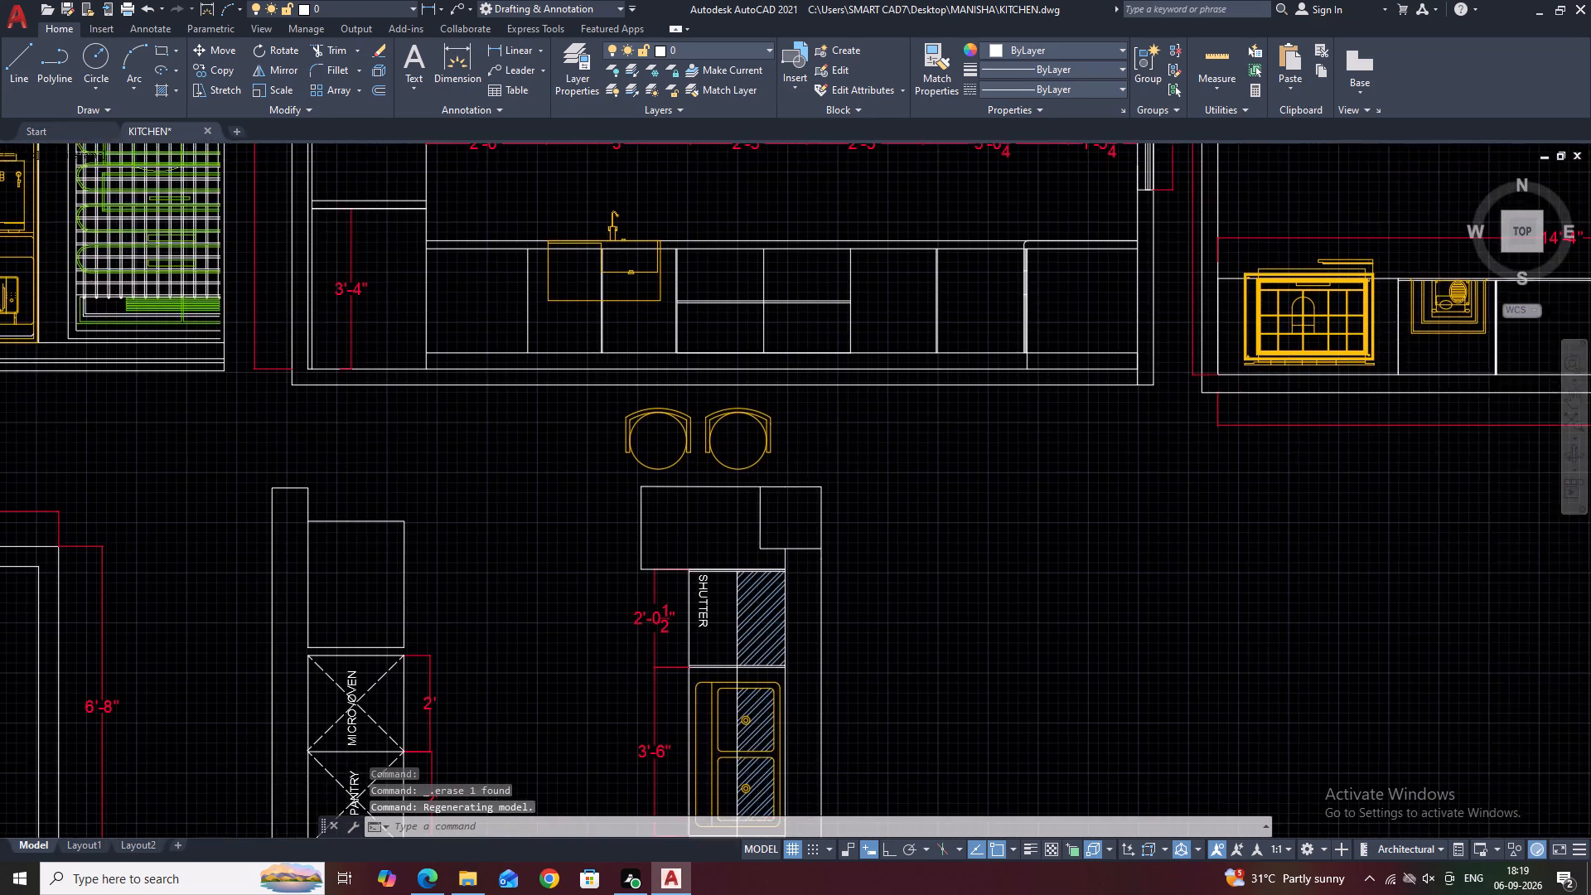
scroll(867, 452, down, 1)
middle_drag(979, 446, 893, 465)
scroll(938, 462, down, 7)
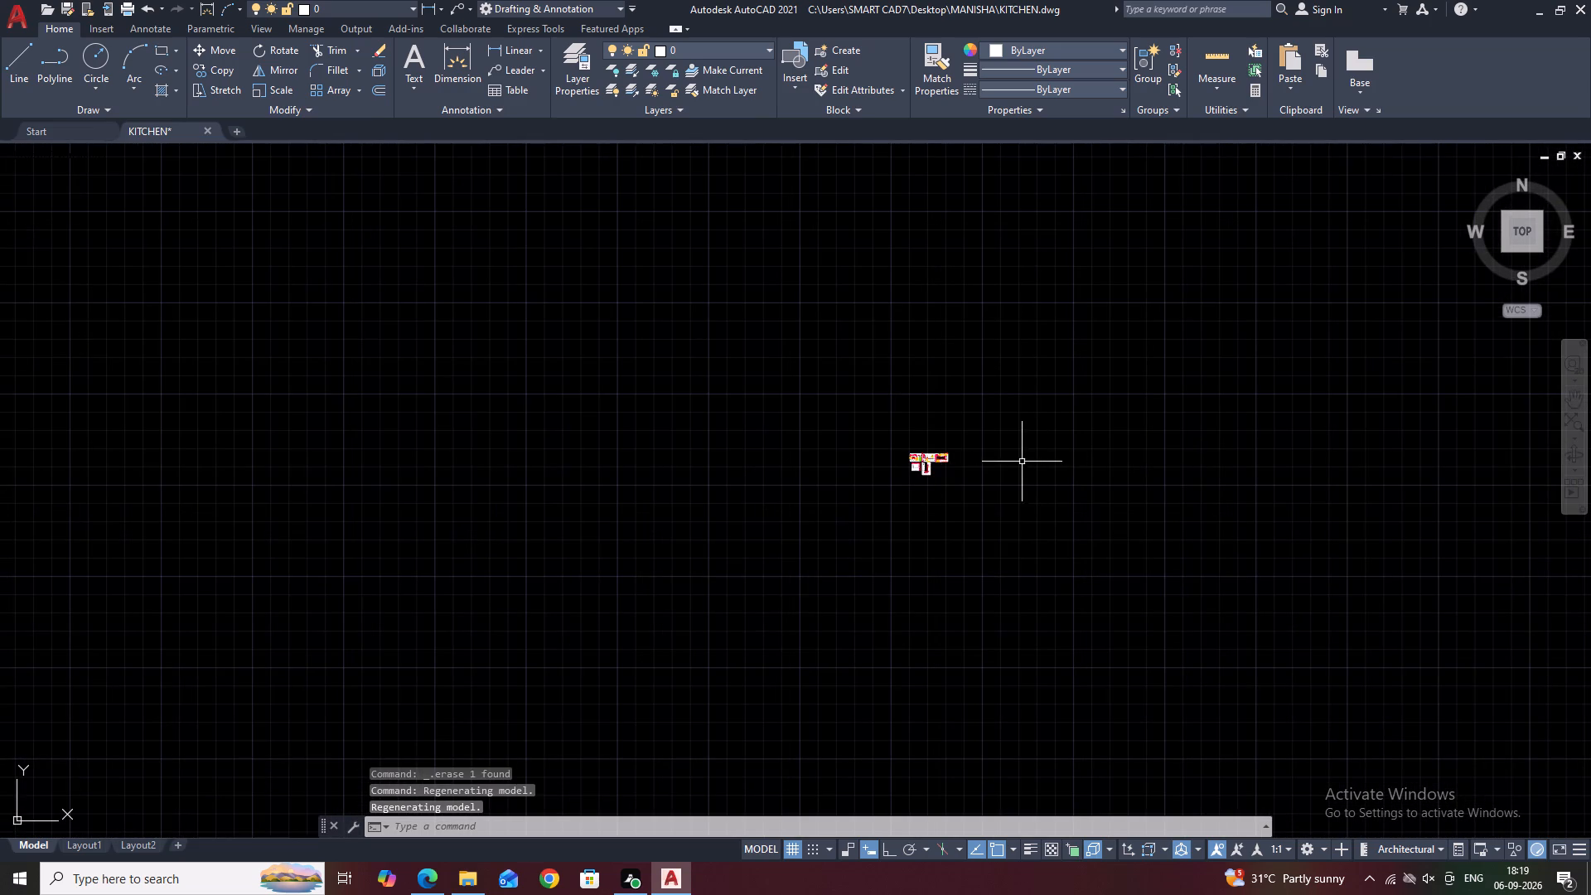
scroll(931, 452, down, 3)
middle_drag(956, 461, 905, 491)
scroll(943, 486, down, 4)
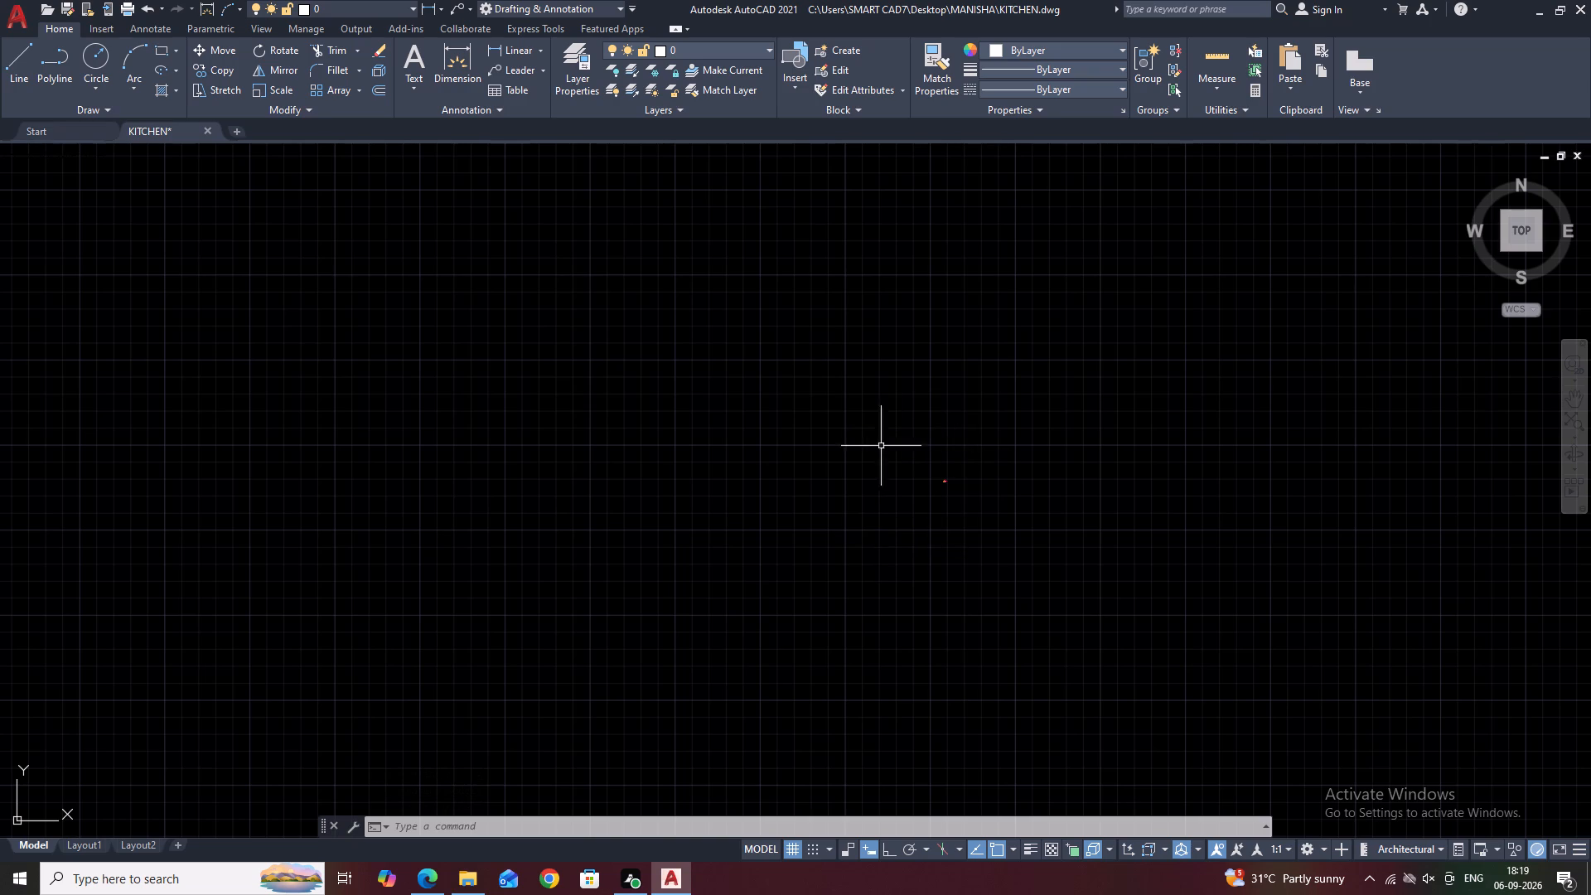
scroll(910, 554, down, 3)
middle_drag(1006, 528, 974, 548)
scroll(947, 509, down, 1)
scroll(924, 537, up, 11)
middle_drag(921, 578, 911, 523)
scroll(856, 581, up, 2)
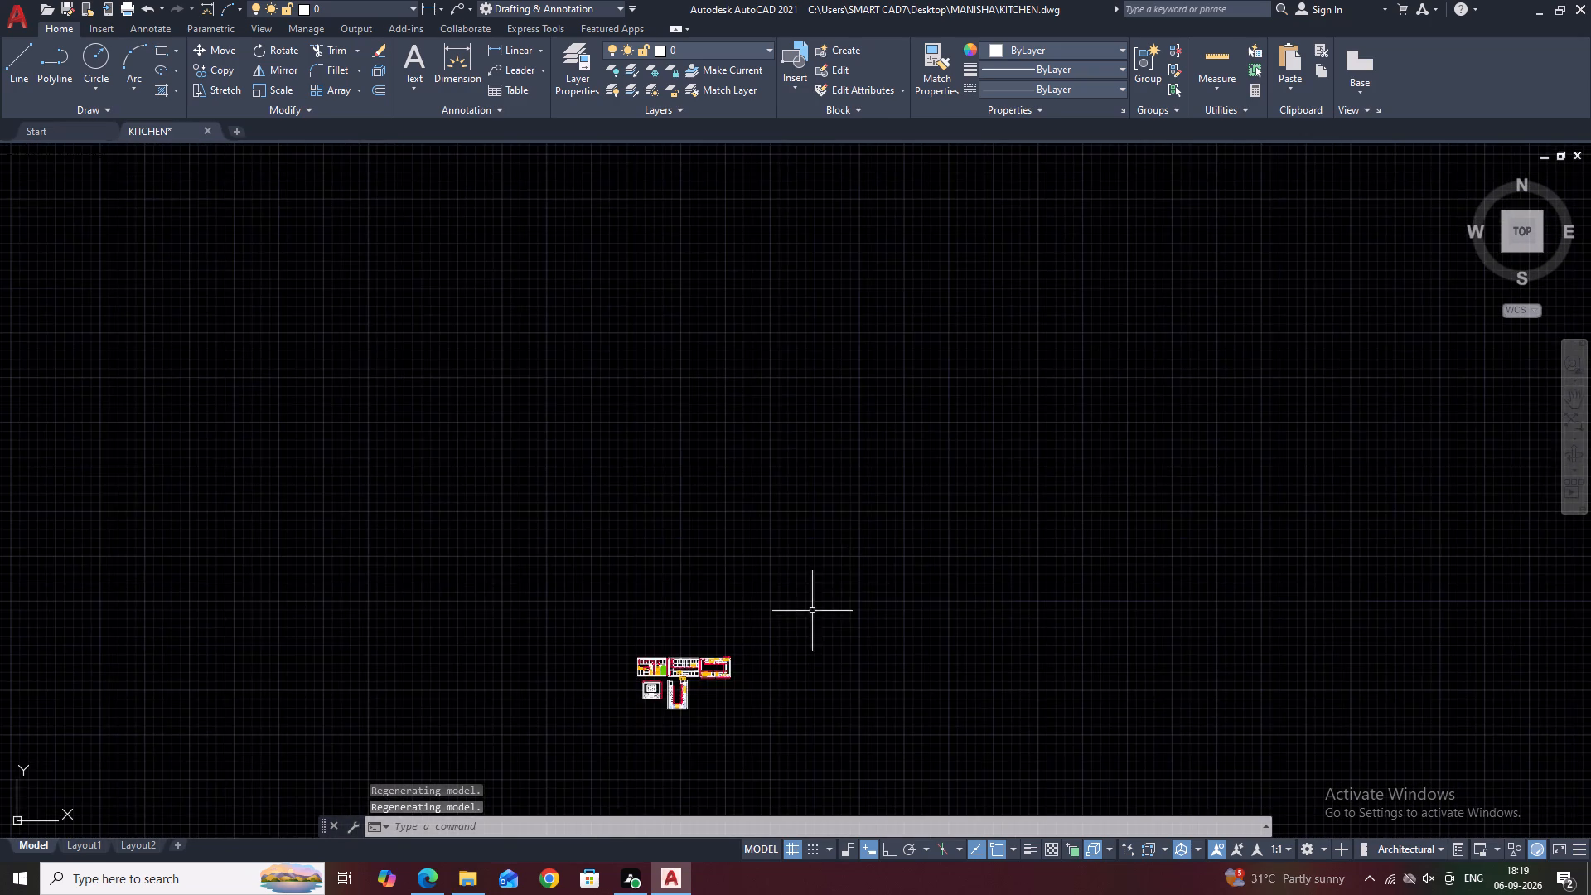
scroll(812, 611, up, 2)
scroll(606, 644, up, 2)
middle_drag(742, 564, 844, 363)
middle_drag(655, 594, 811, 379)
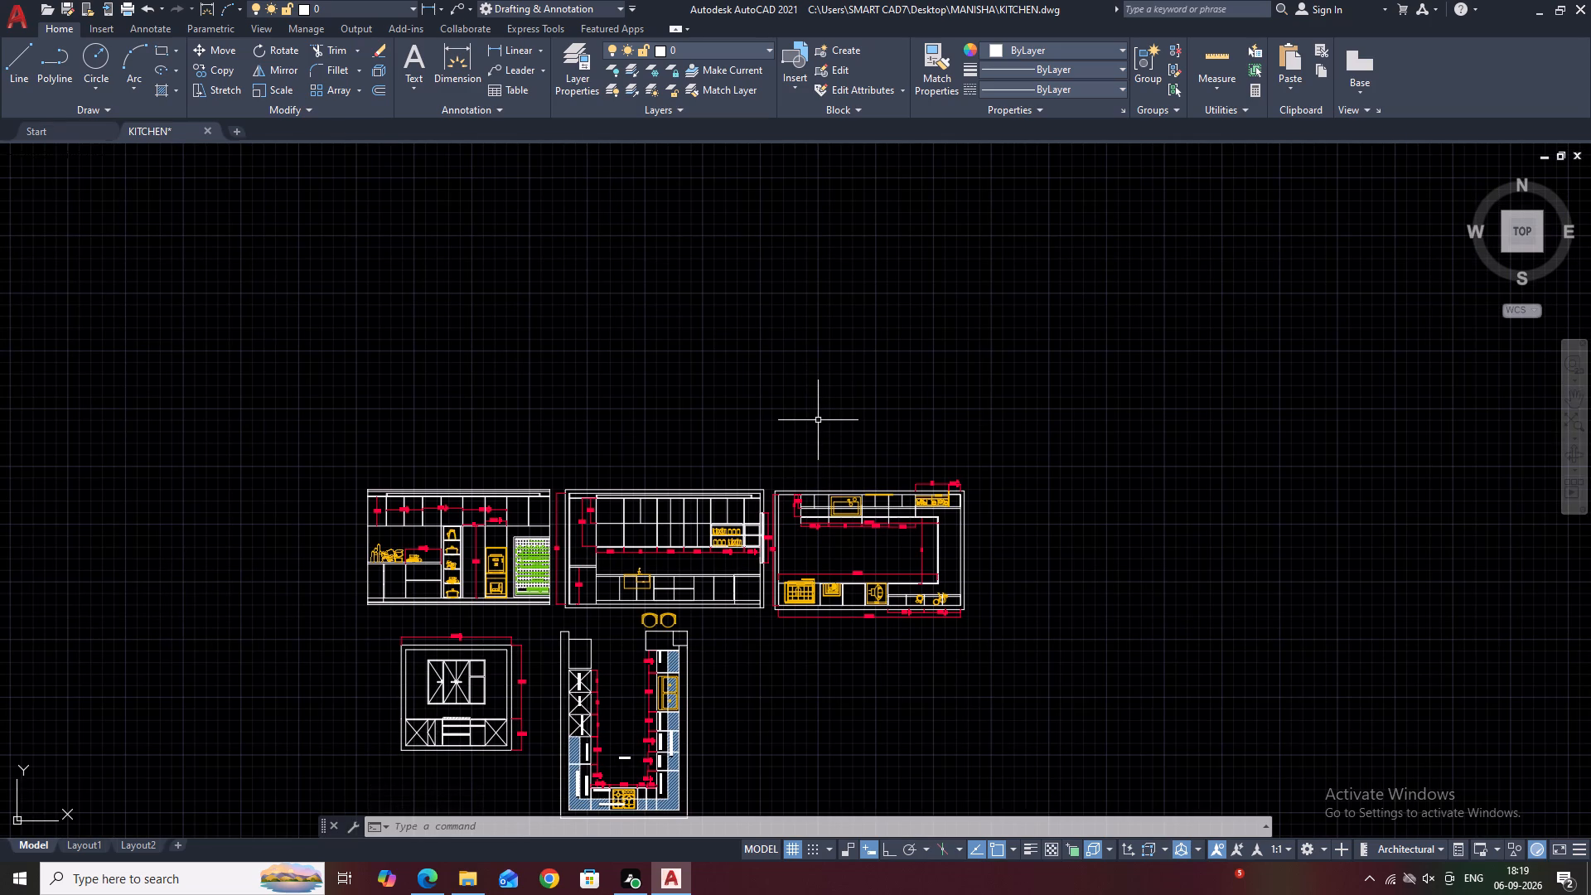
scroll(756, 391, down, 1)
scroll(691, 520, up, 1)
middle_drag(829, 447, 867, 405)
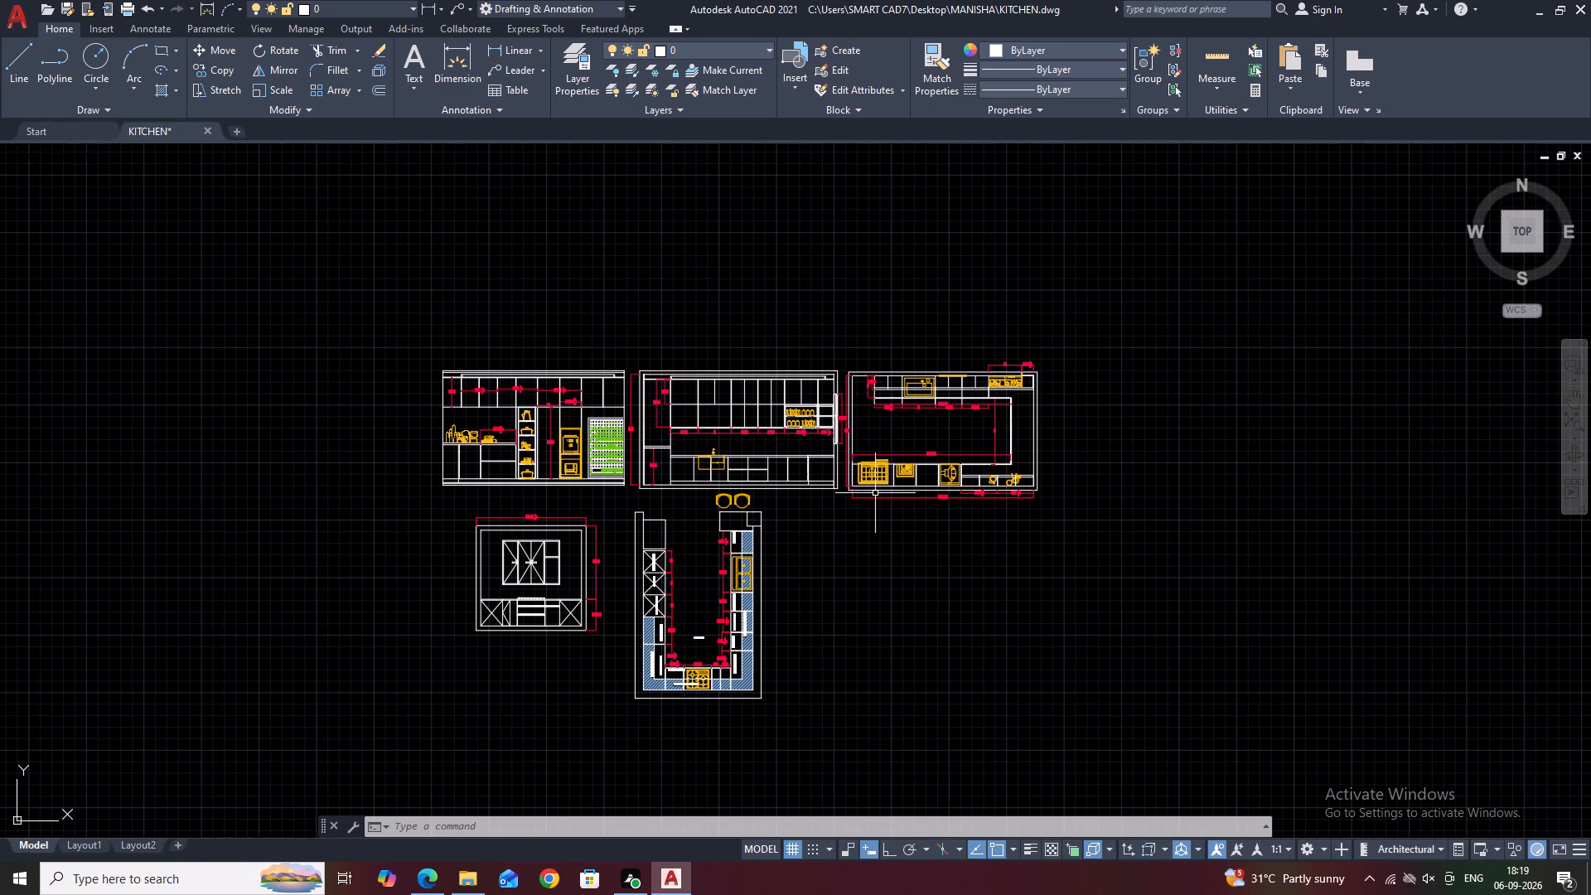
scroll(757, 518, up, 3)
scroll(796, 491, down, 2)
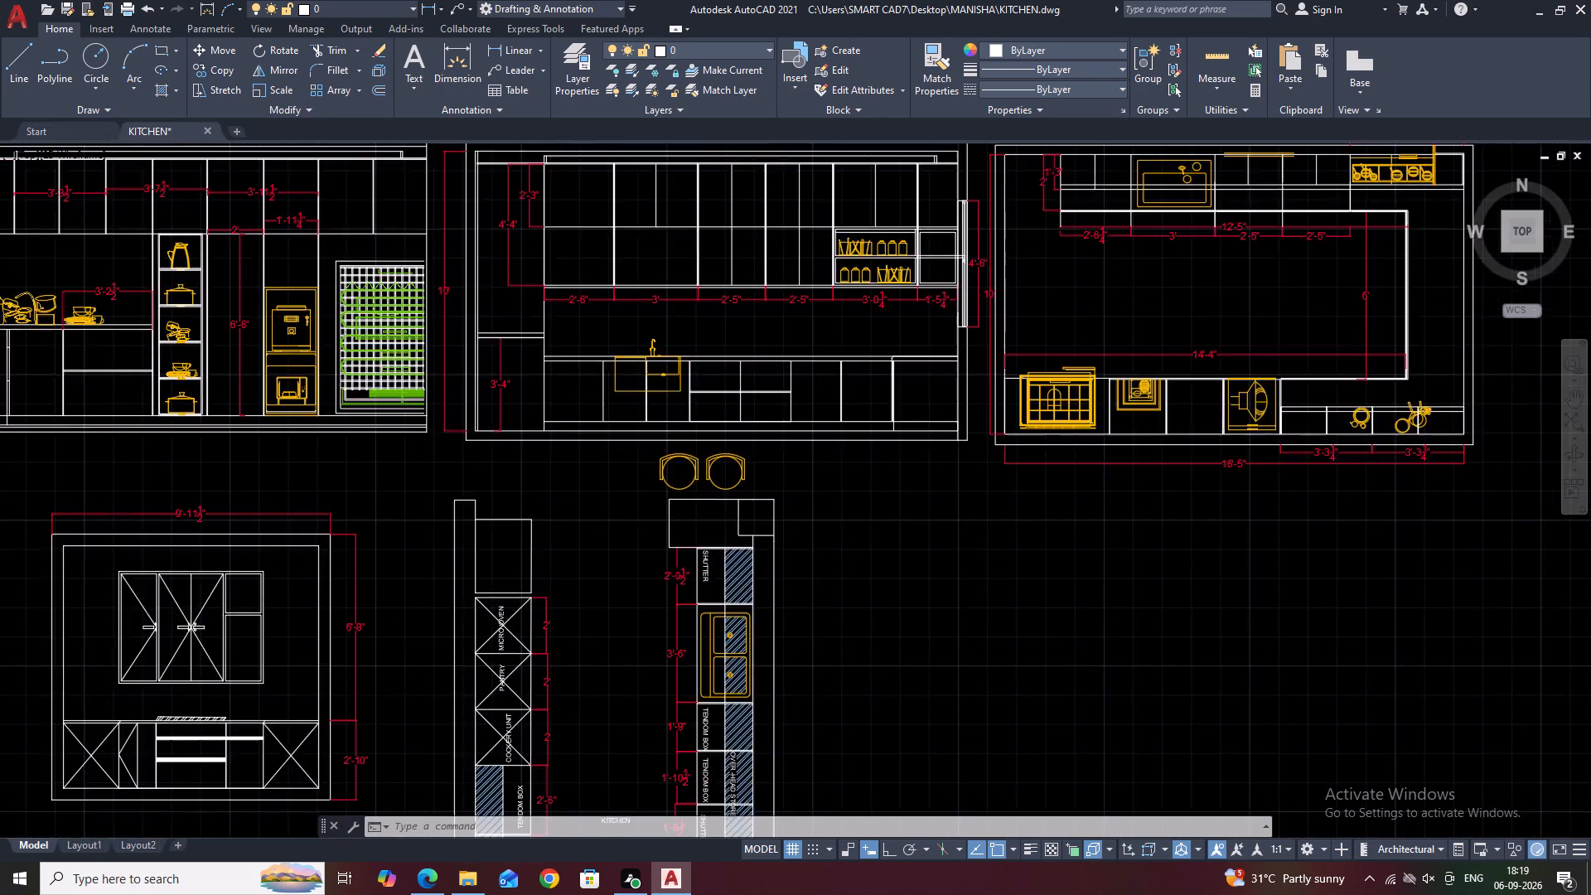
scroll(807, 488, down, 1)
middle_drag(961, 479, 853, 481)
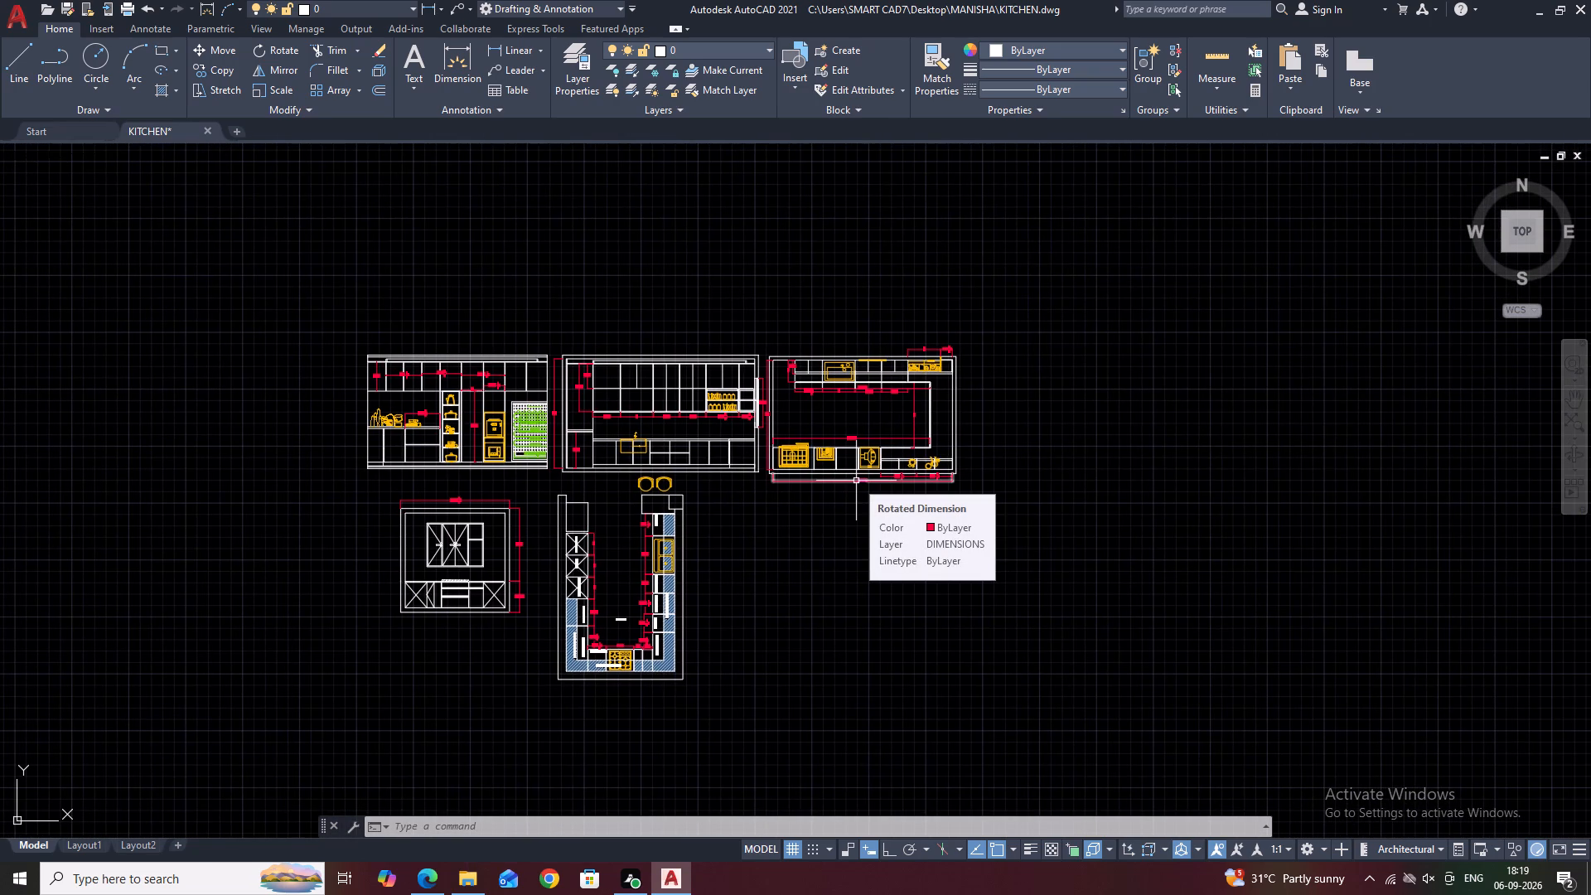
middle_drag(515, 546, 650, 501)
scroll(886, 385, up, 2)
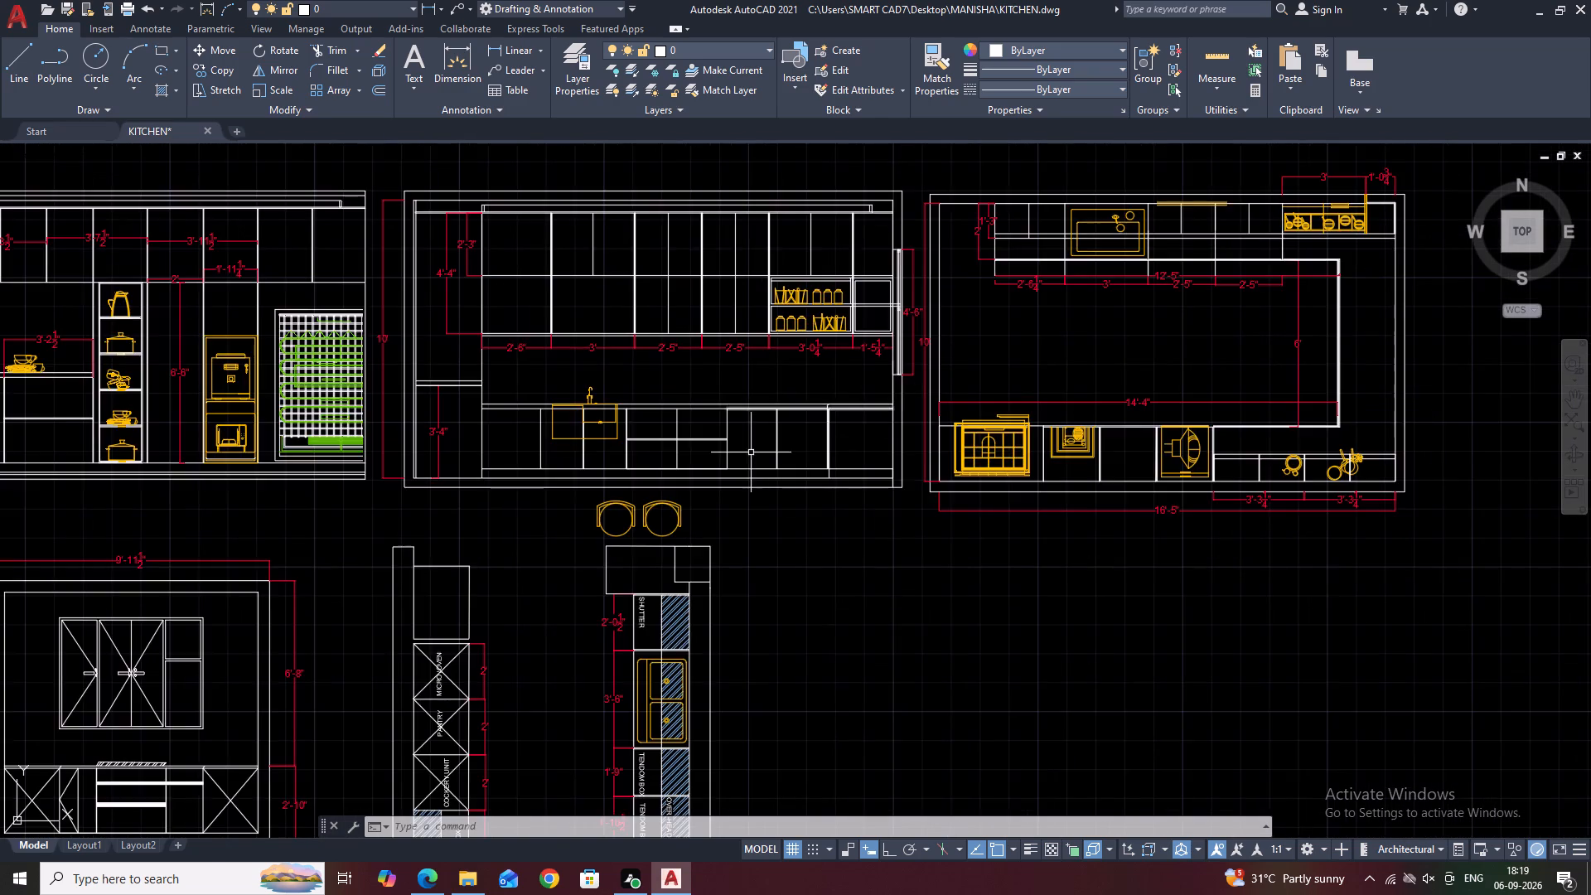
middle_drag(706, 462, 813, 524)
middle_drag(365, 360, 368, 361)
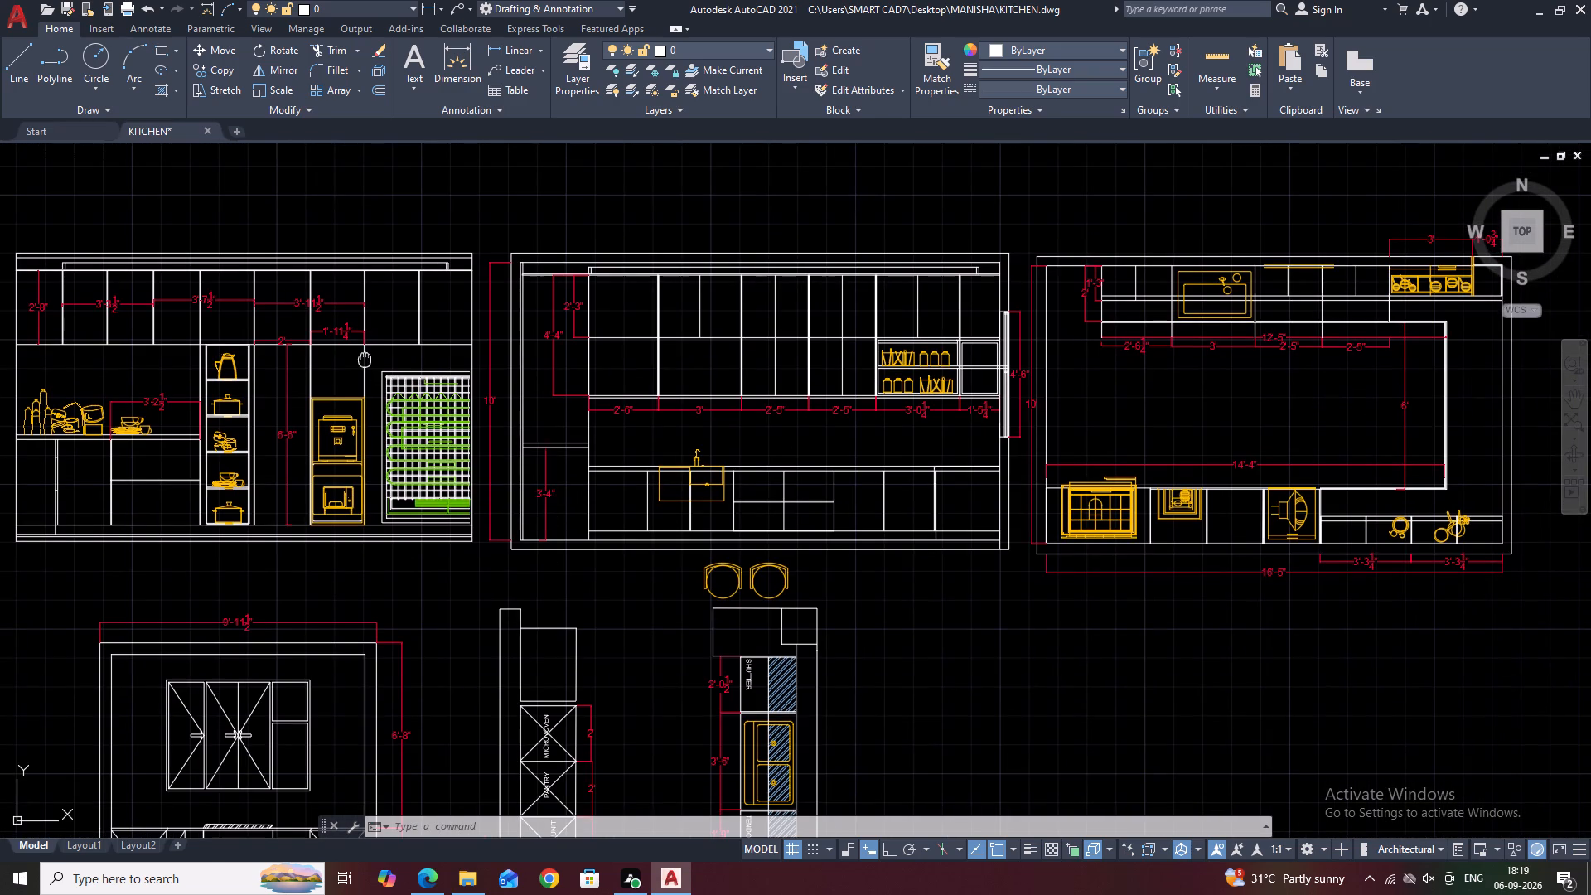
middle_drag(368, 361, 528, 435)
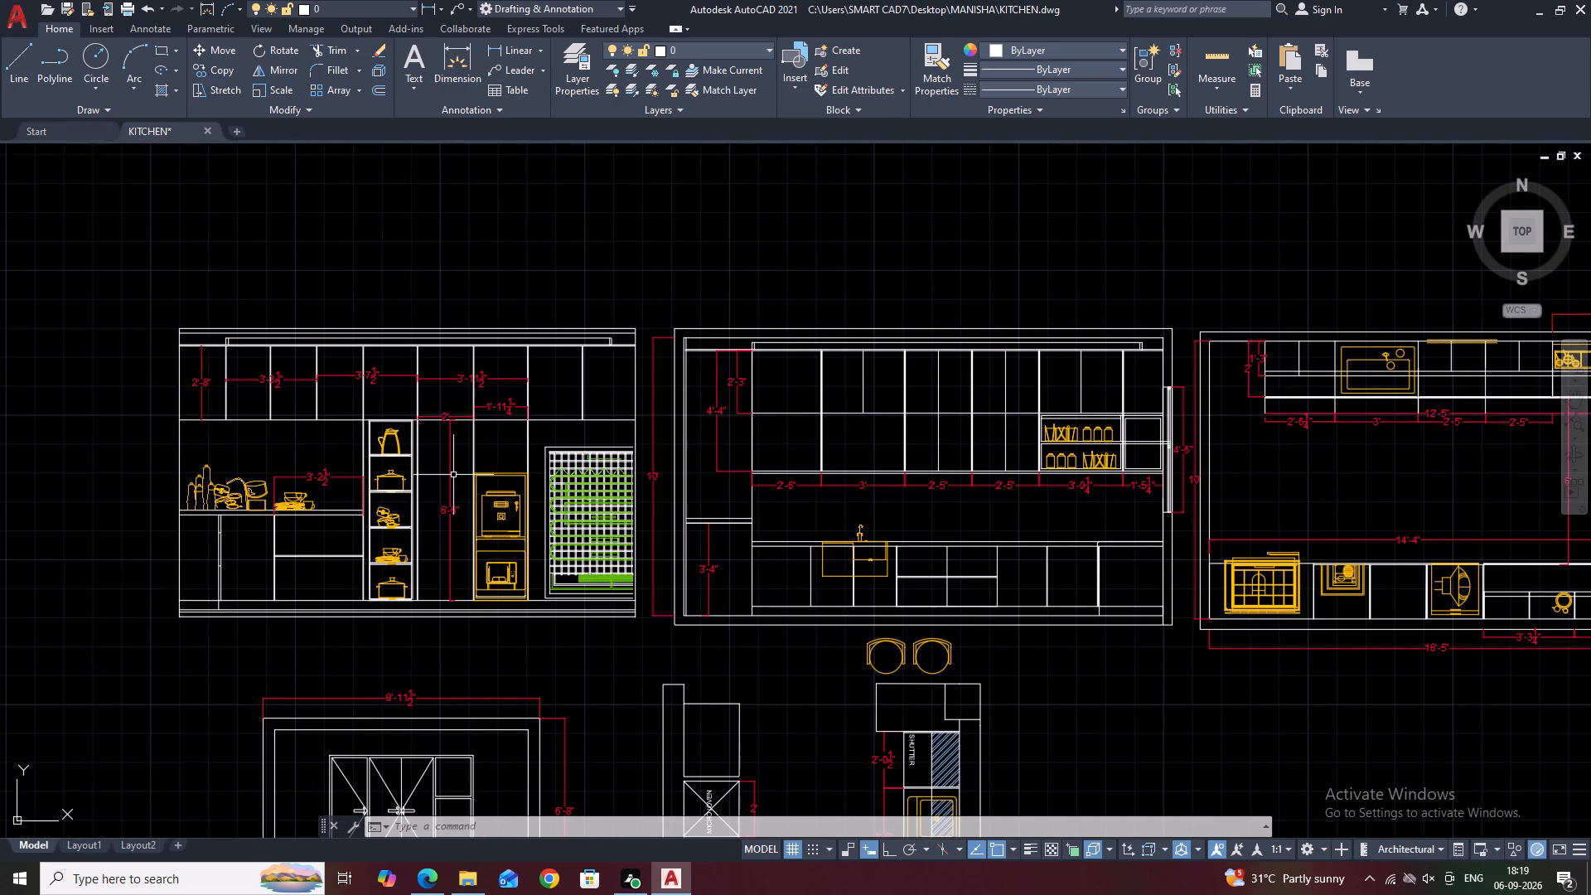
Offset the overhead cabinets' bottom line 1'7" downward in the elevation with the shelf tower.
middle_drag(480, 490, 613, 487)
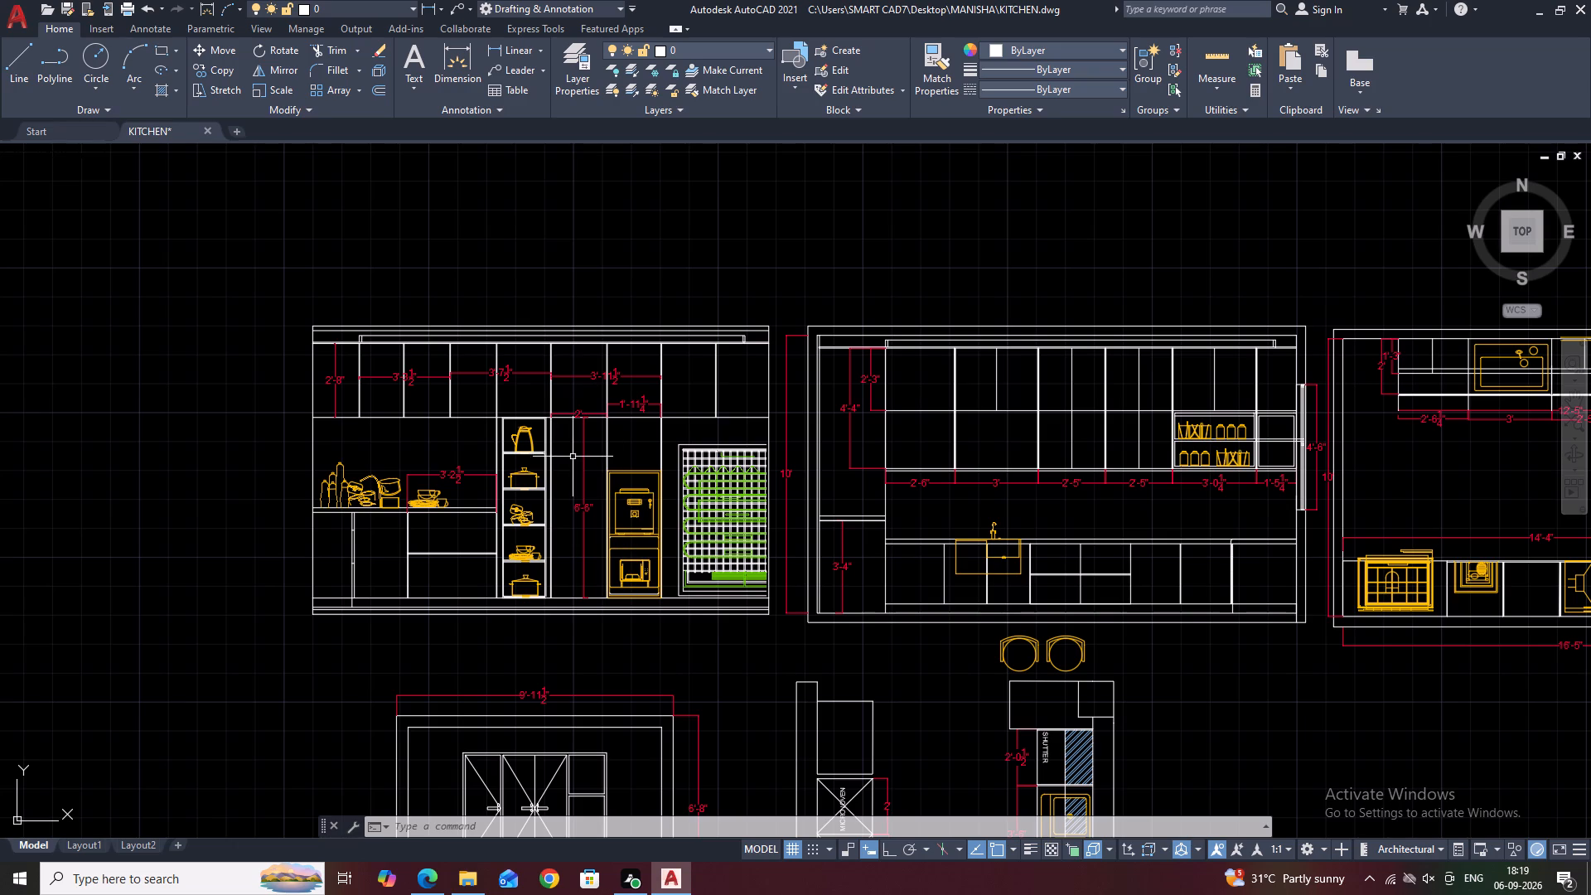
middle_drag(423, 504, 597, 432)
scroll(583, 365, up, 2)
click(611, 305)
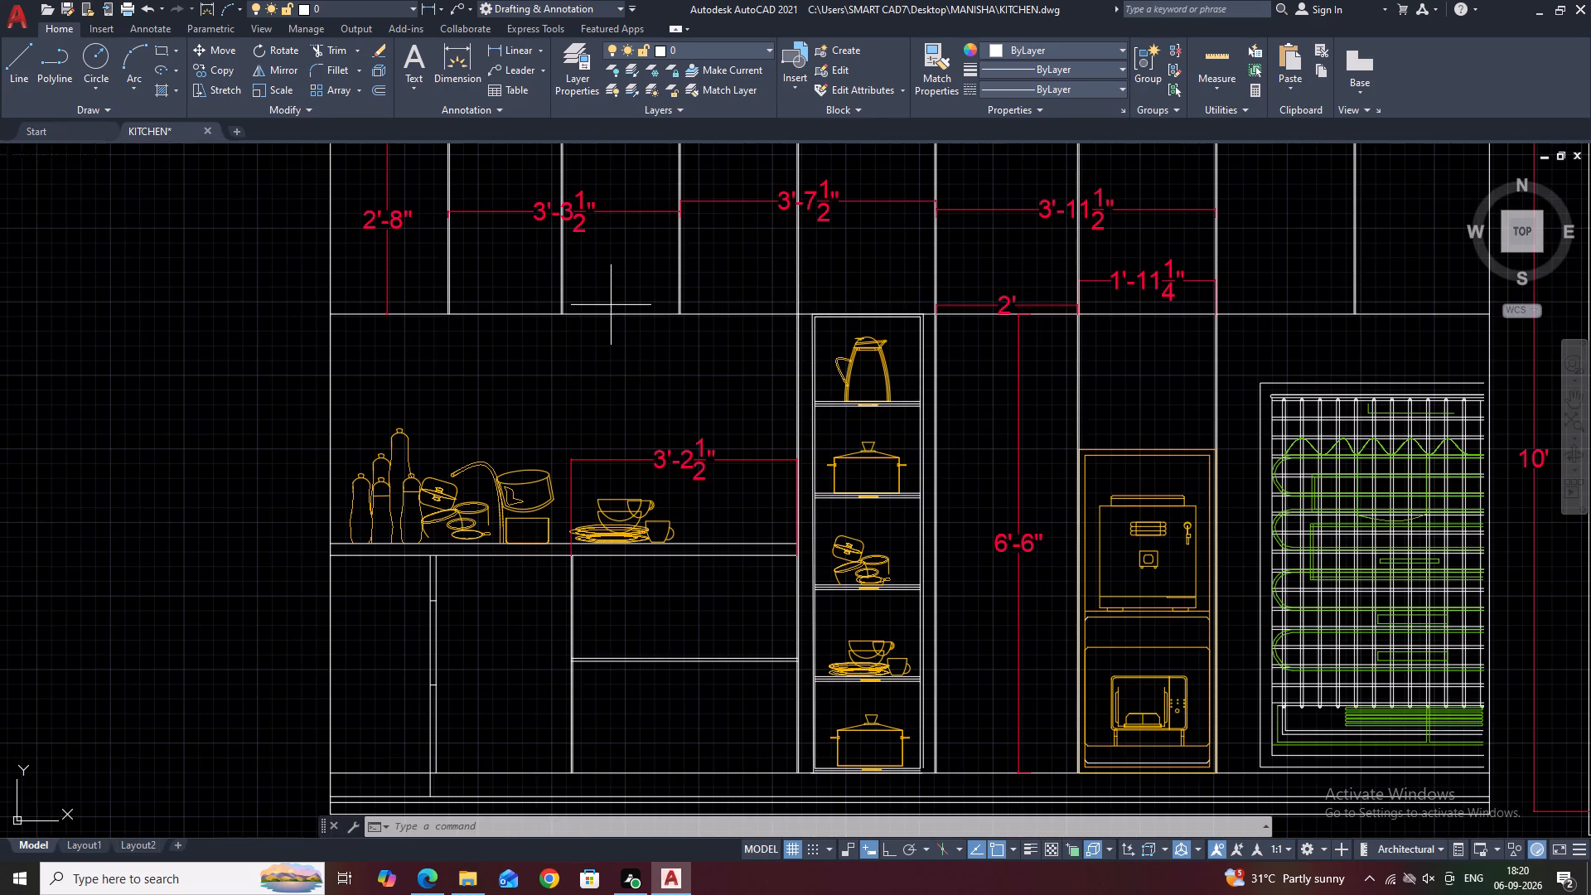
click(602, 341)
middle_drag(630, 349, 648, 402)
text(O)
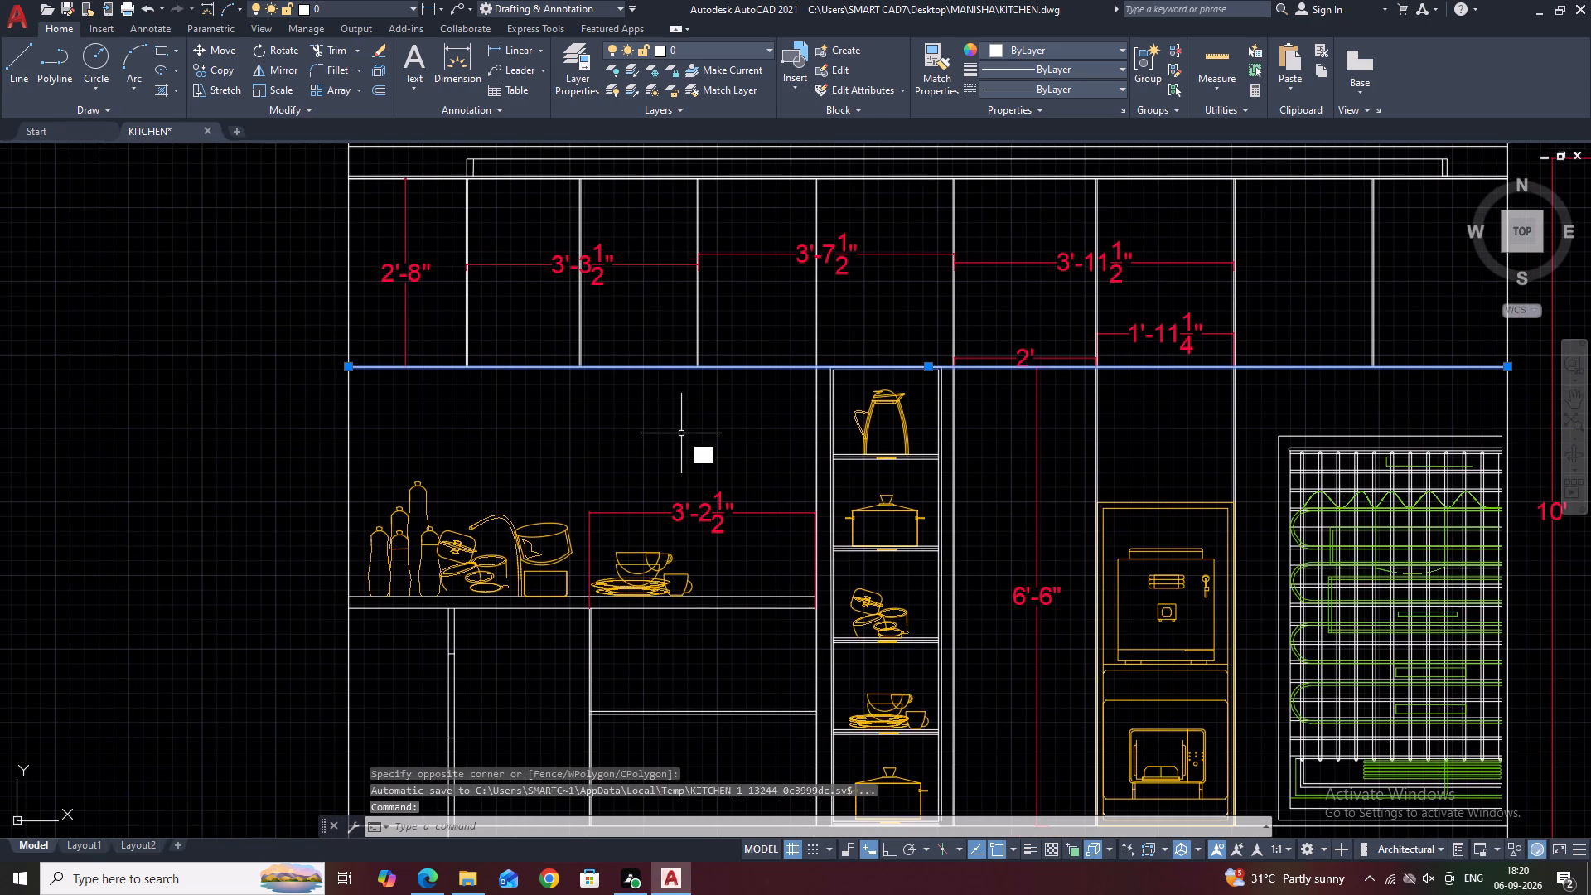
key(space)
text(1')
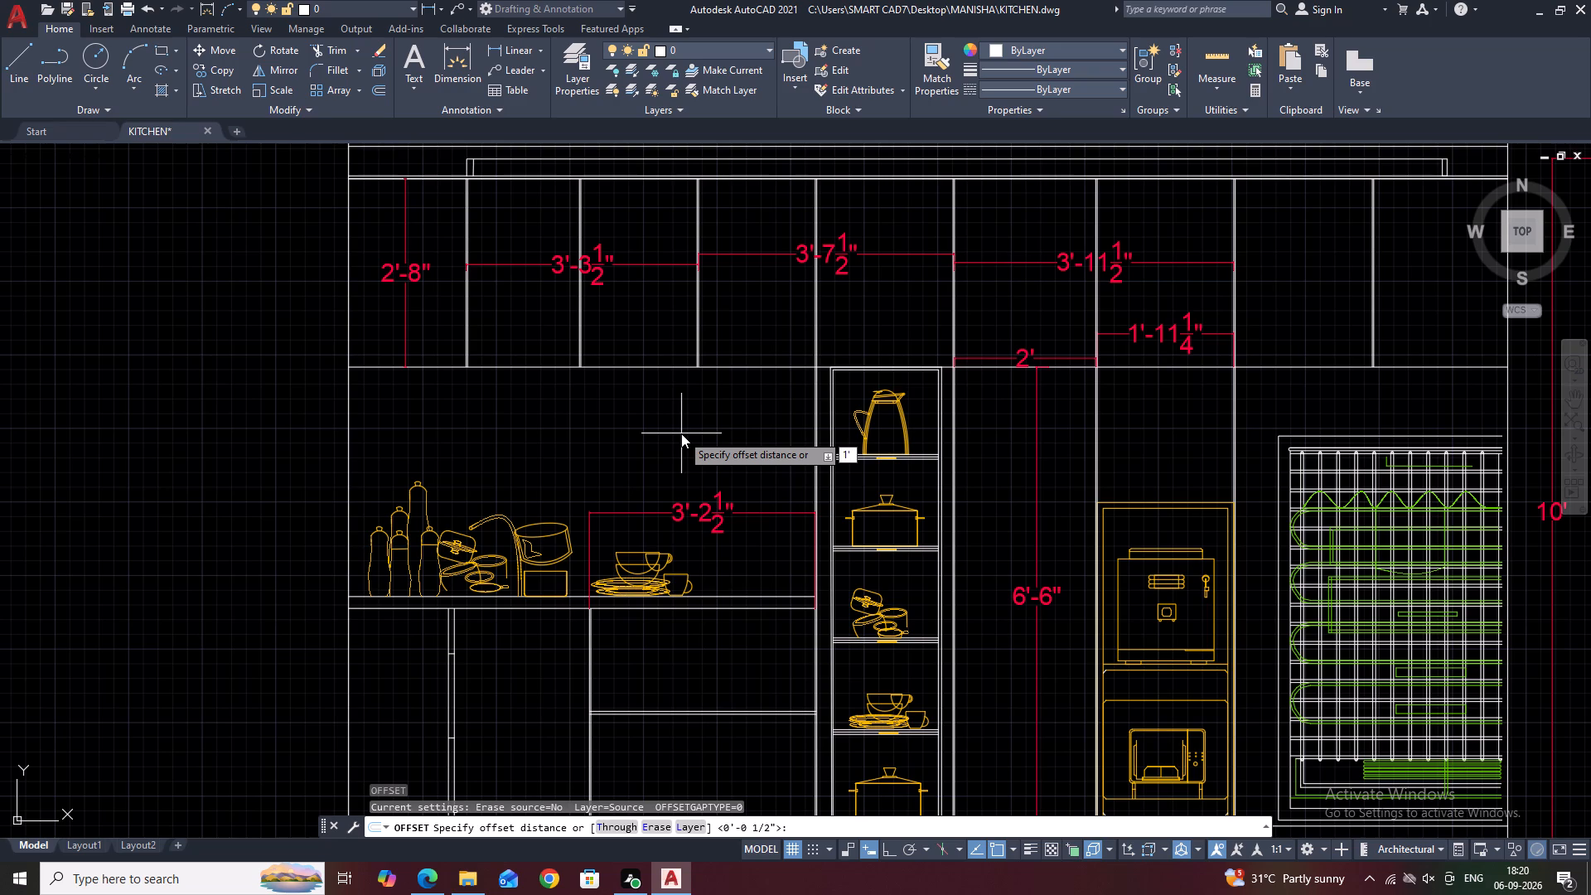
key(7)
key(Return)
click(679, 434)
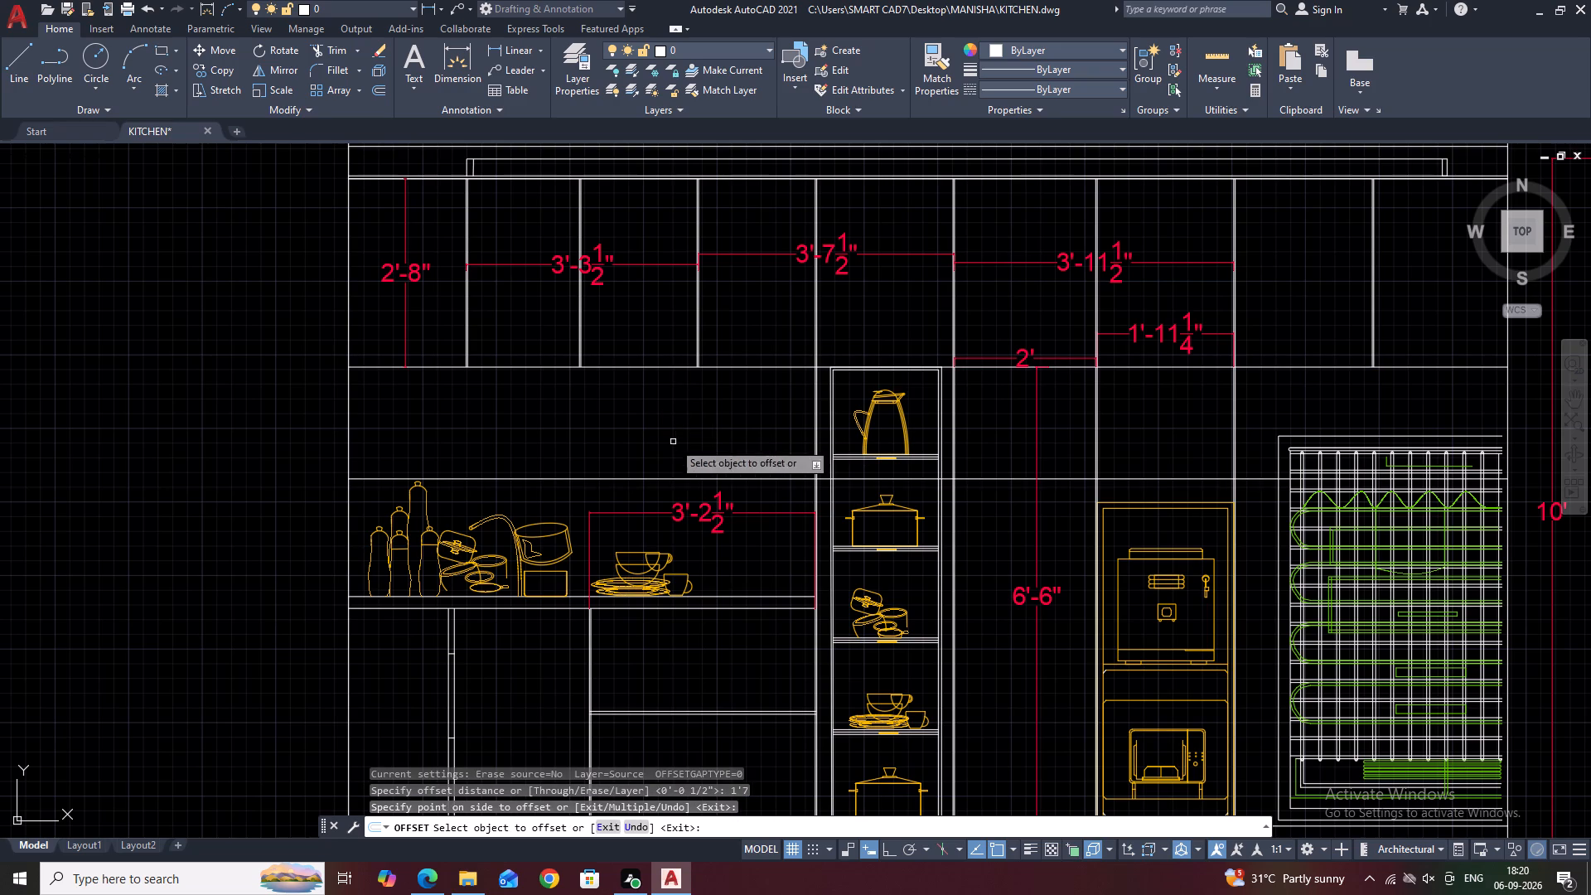
key(Escape)
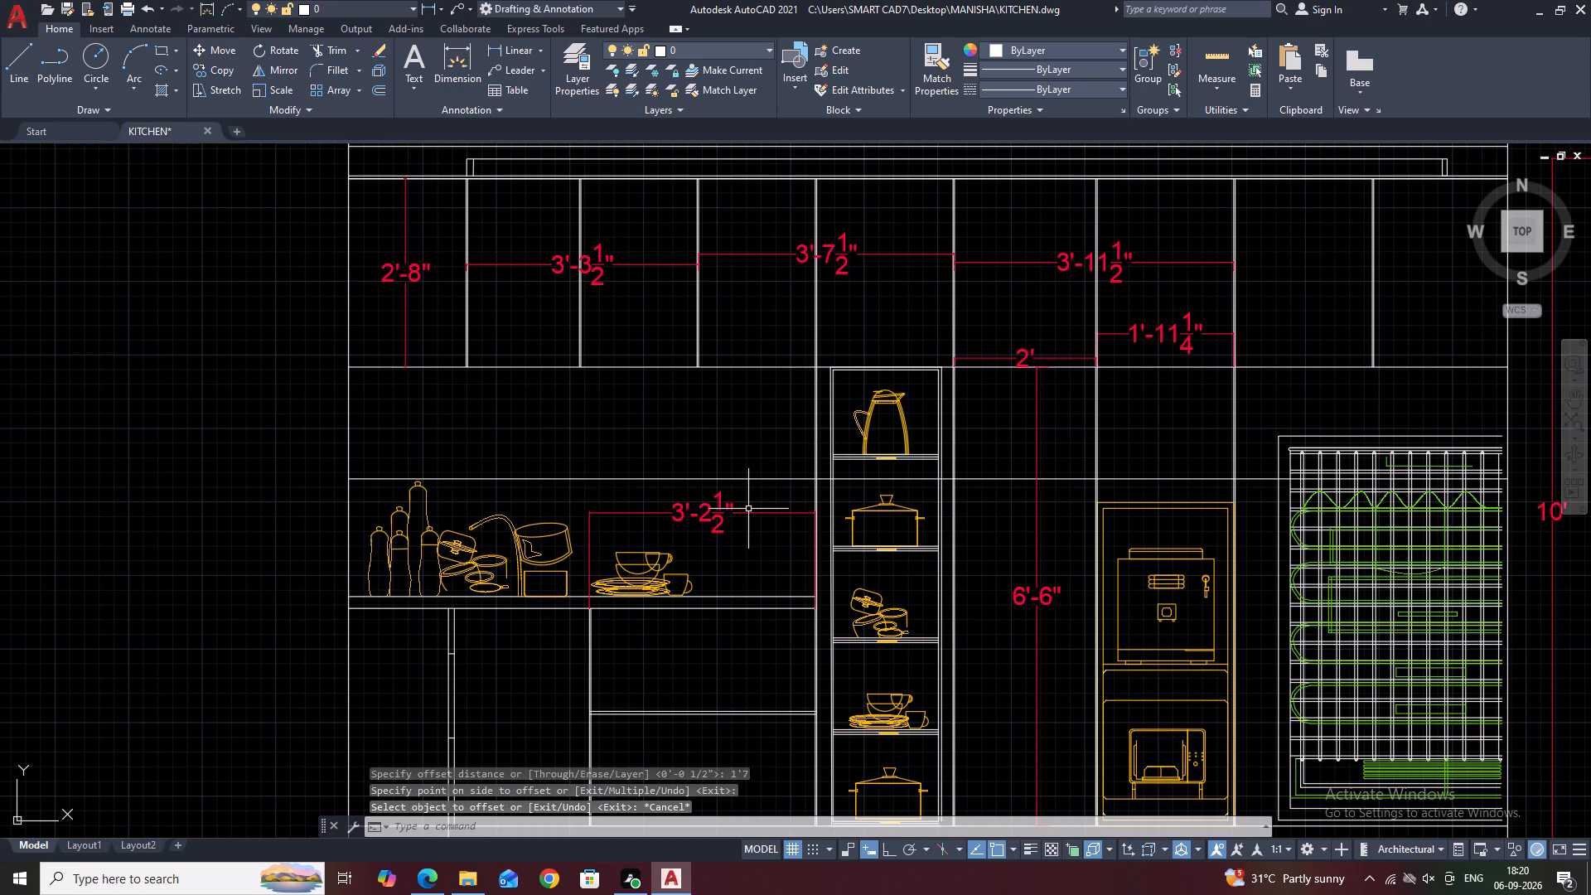
Trim the offset line out of the shelf tower so it ends at the tower's counter-side panel.
text(TR)
key(space)
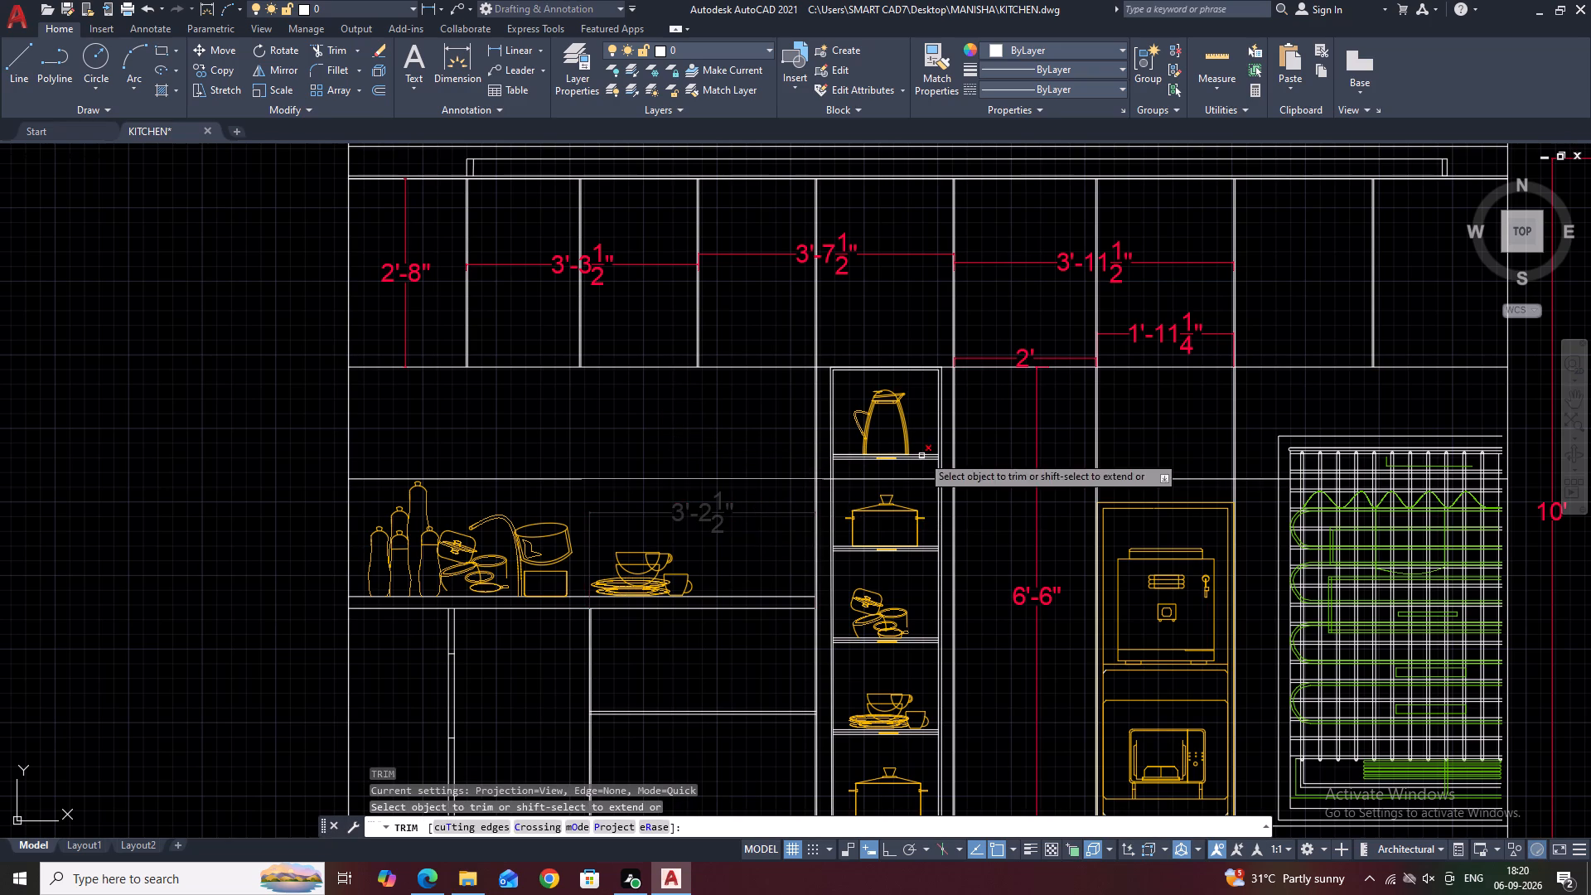
click(903, 479)
scroll(822, 481, up, 2)
click(821, 473)
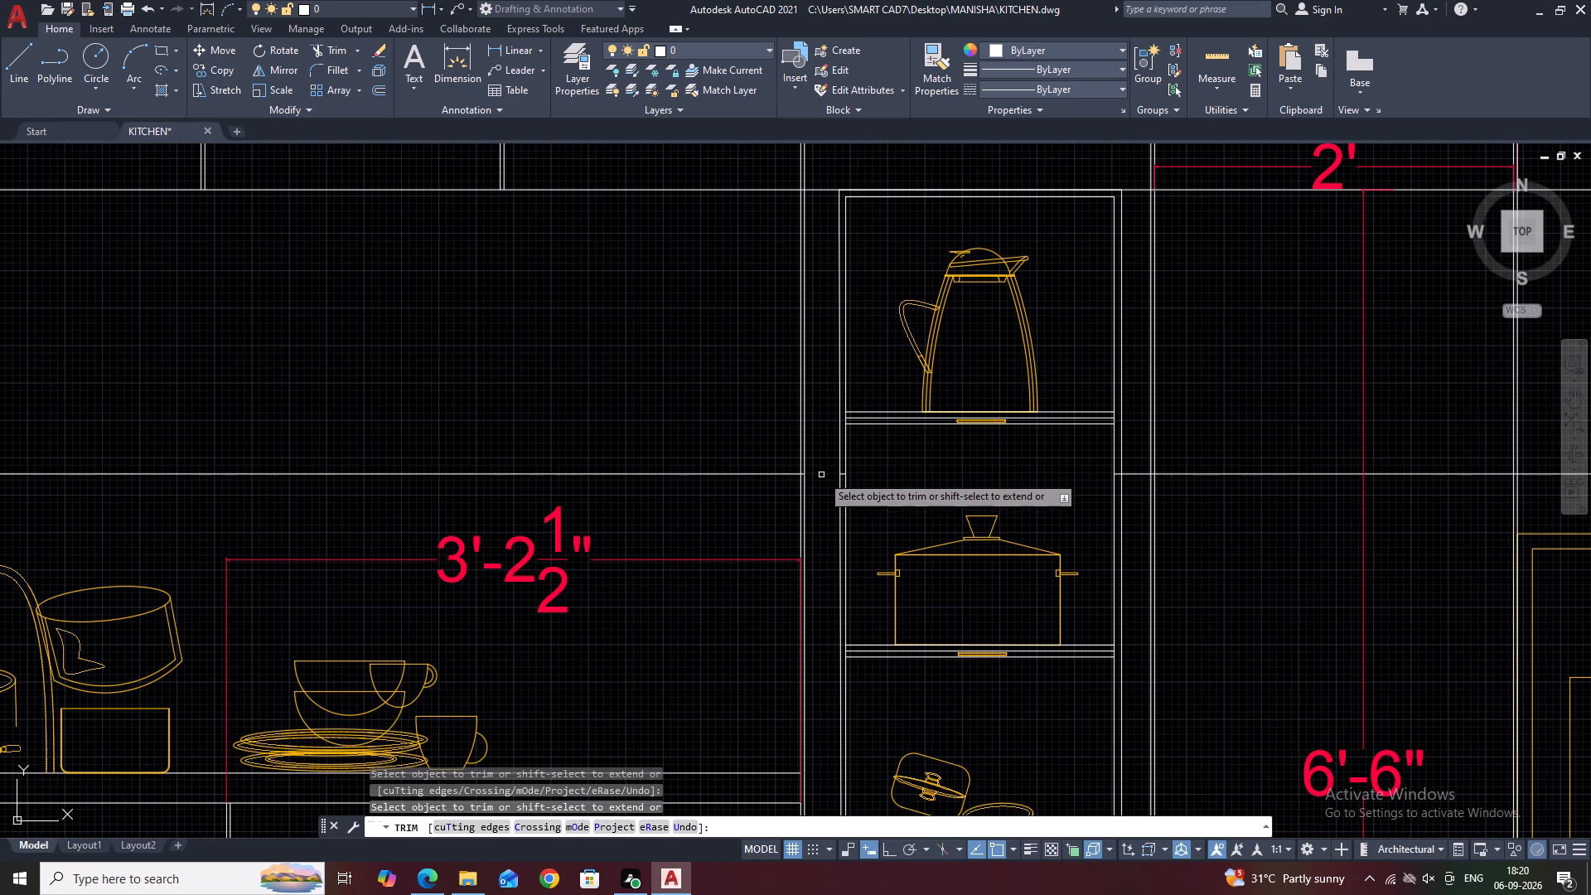
scroll(834, 478, up, 4)
click(868, 457)
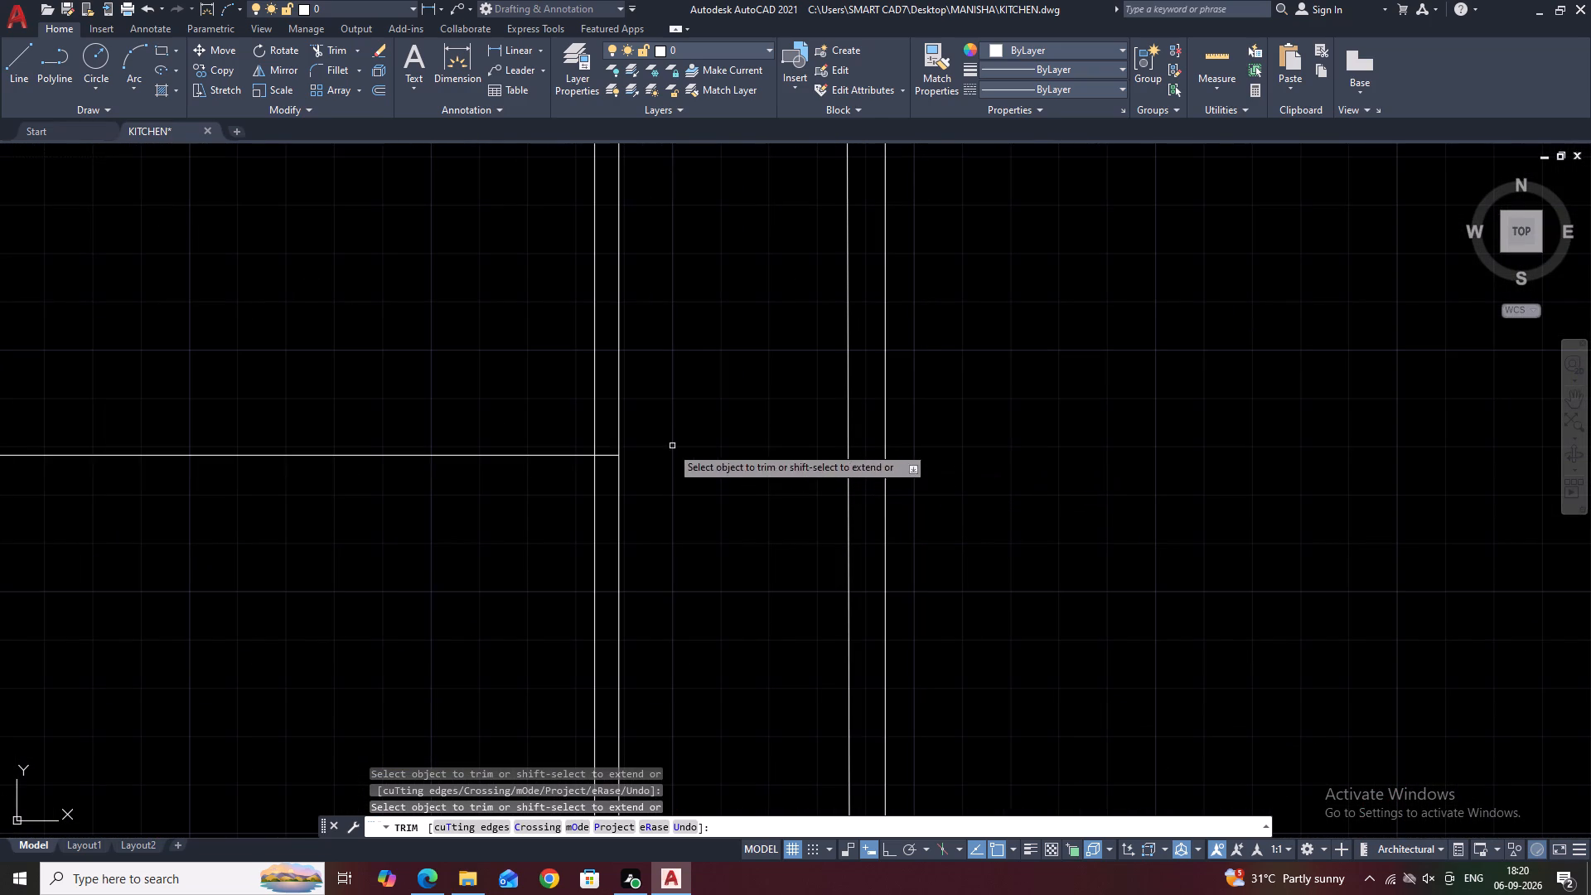
click(604, 455)
scroll(515, 454, down, 4)
scroll(945, 457, down, 3)
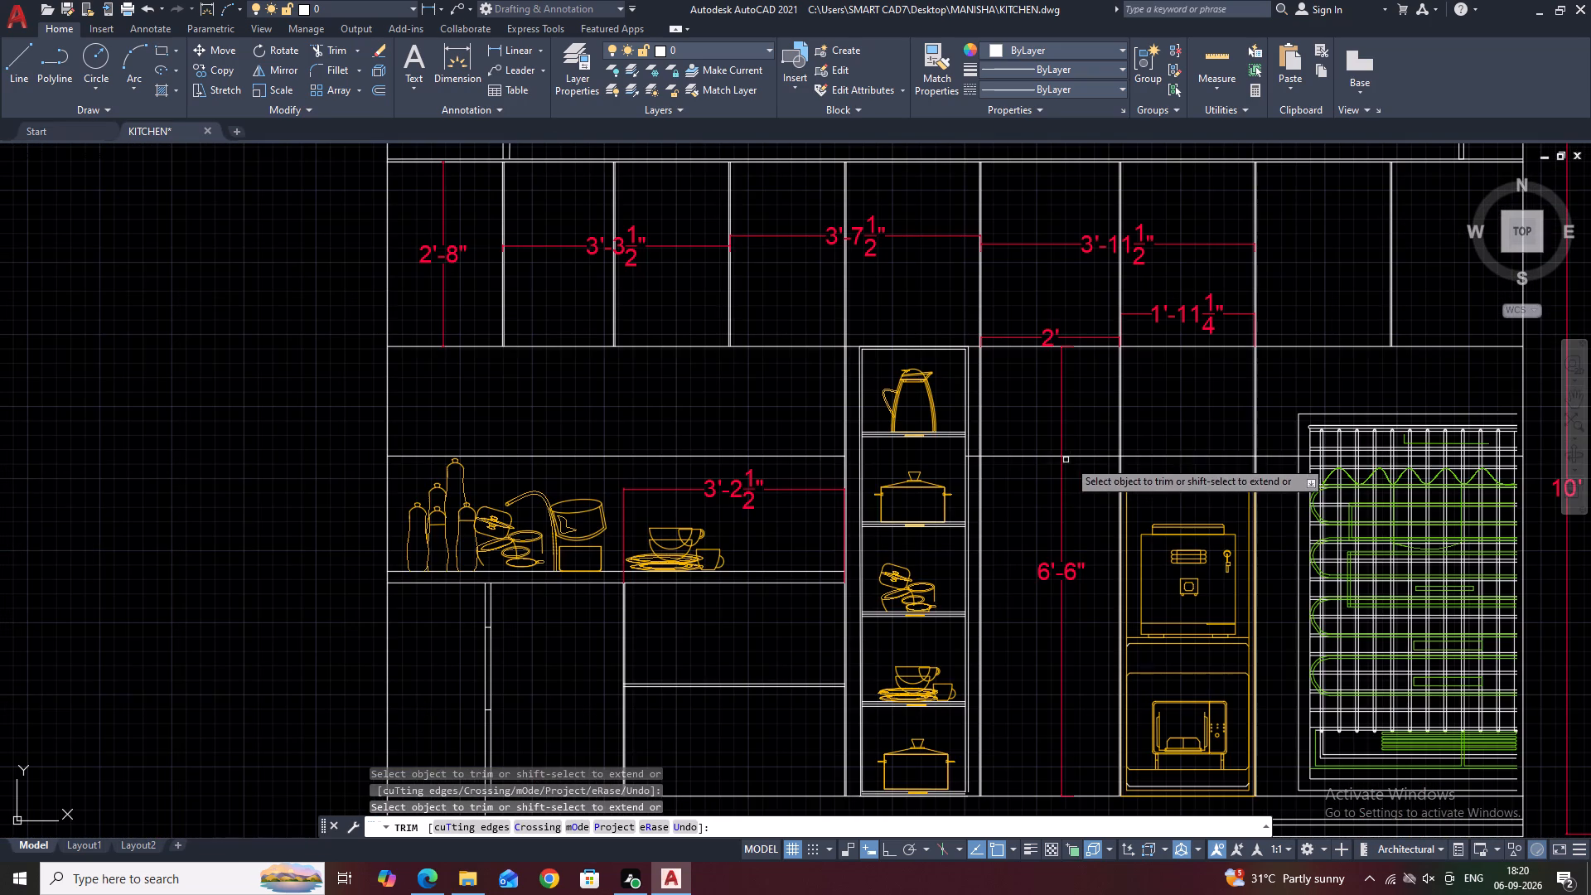
Trim the offset line between the shelf tower and the oven unit, and erase the short leftover pieces in the side panels.
click(1011, 446)
click(1011, 485)
scroll(962, 453, up, 2)
click(987, 461)
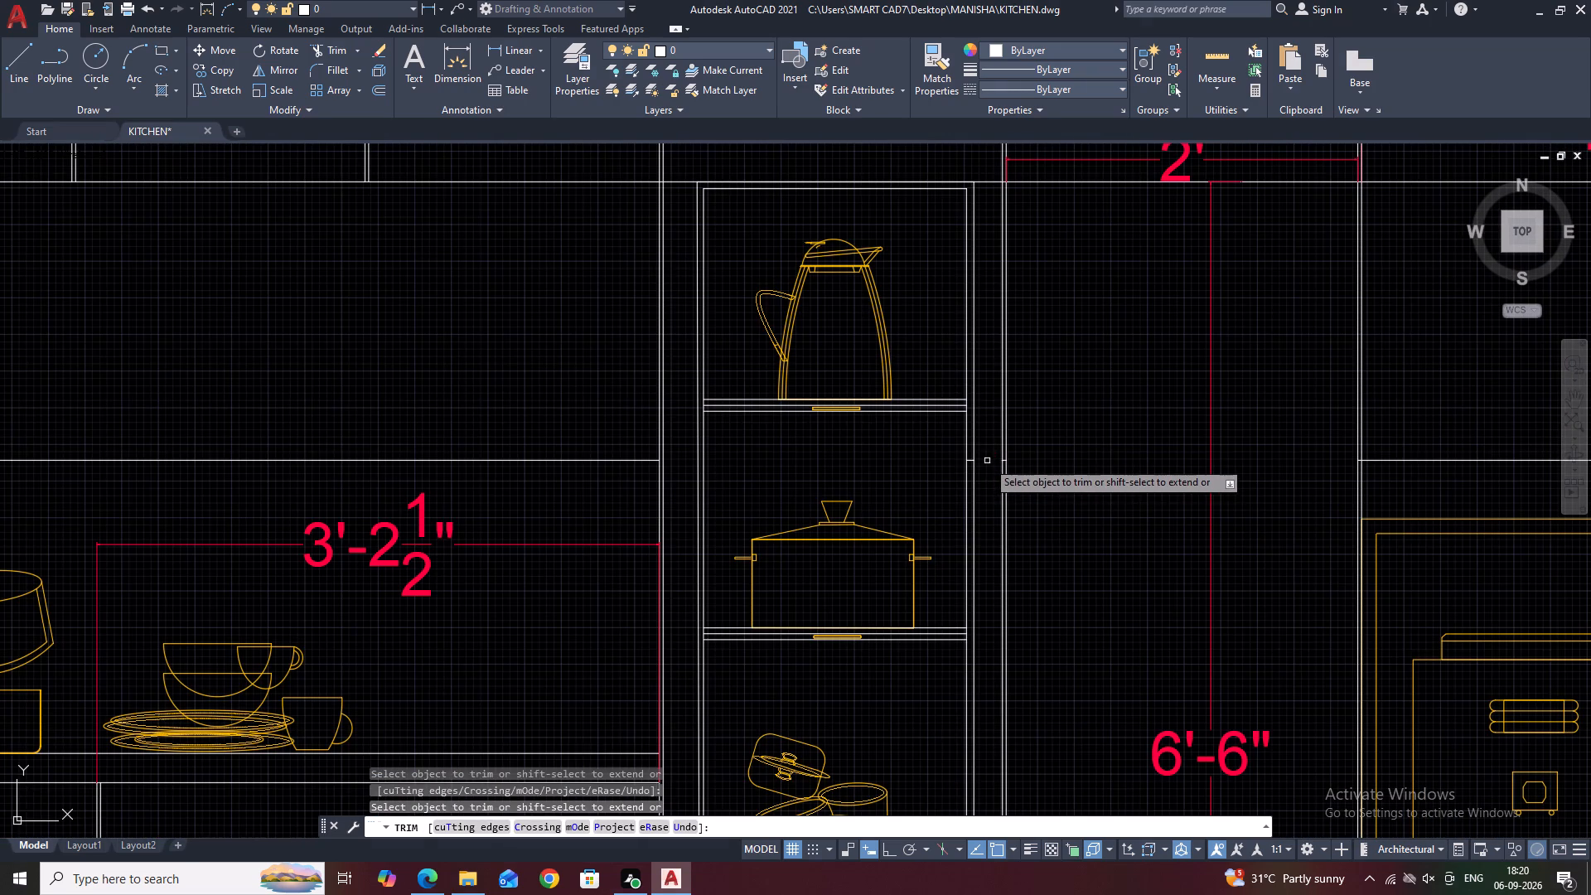
scroll(982, 467, up, 2)
key(Escape)
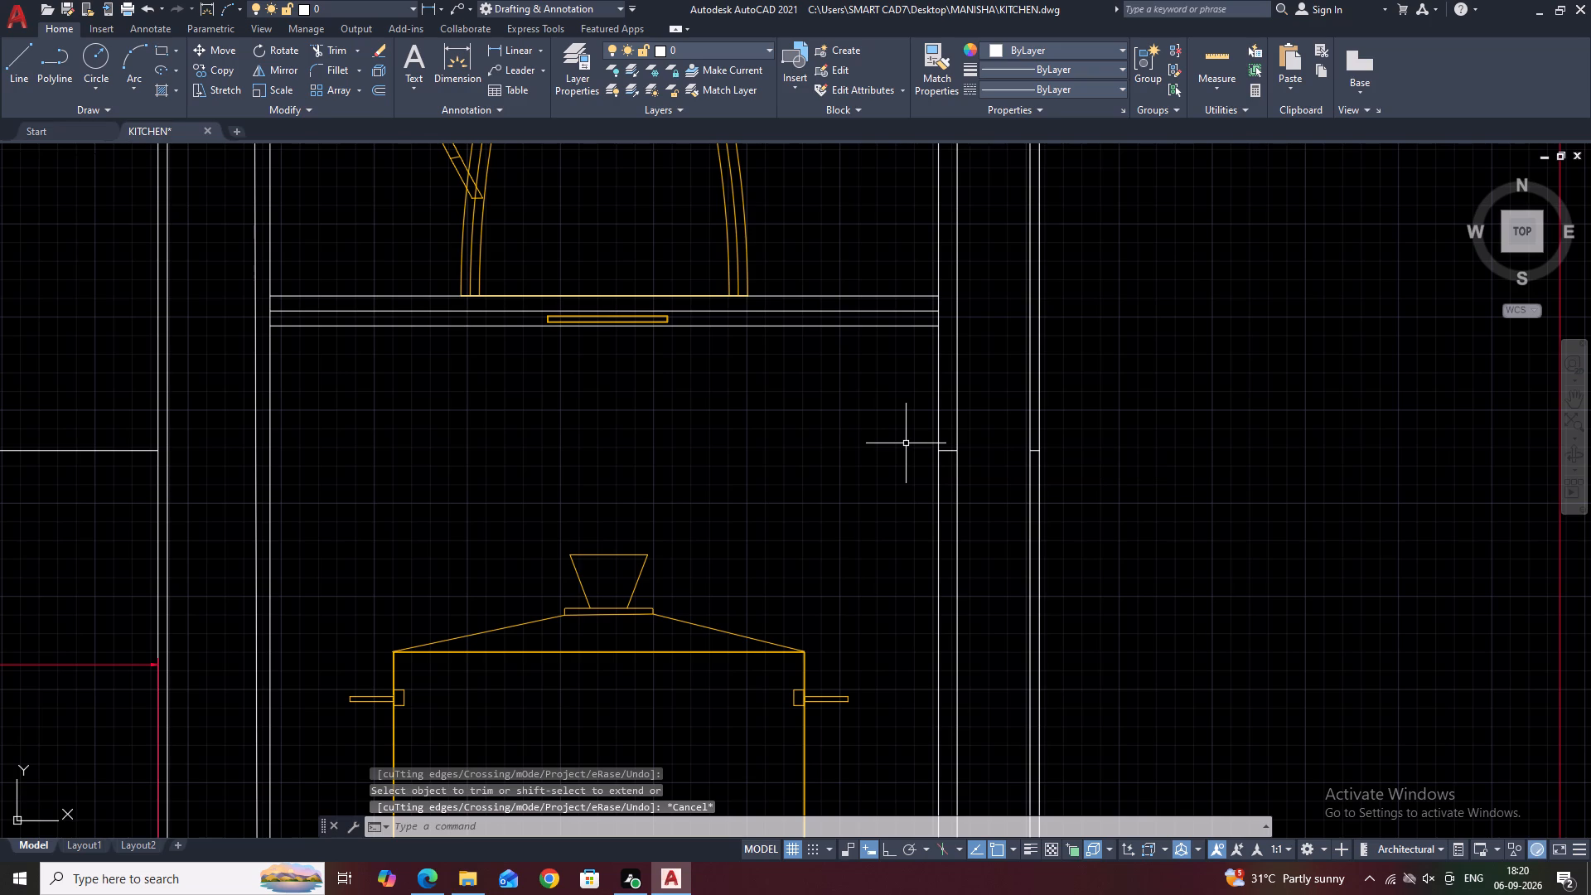
drag(852, 407, 863, 411)
click(1180, 539)
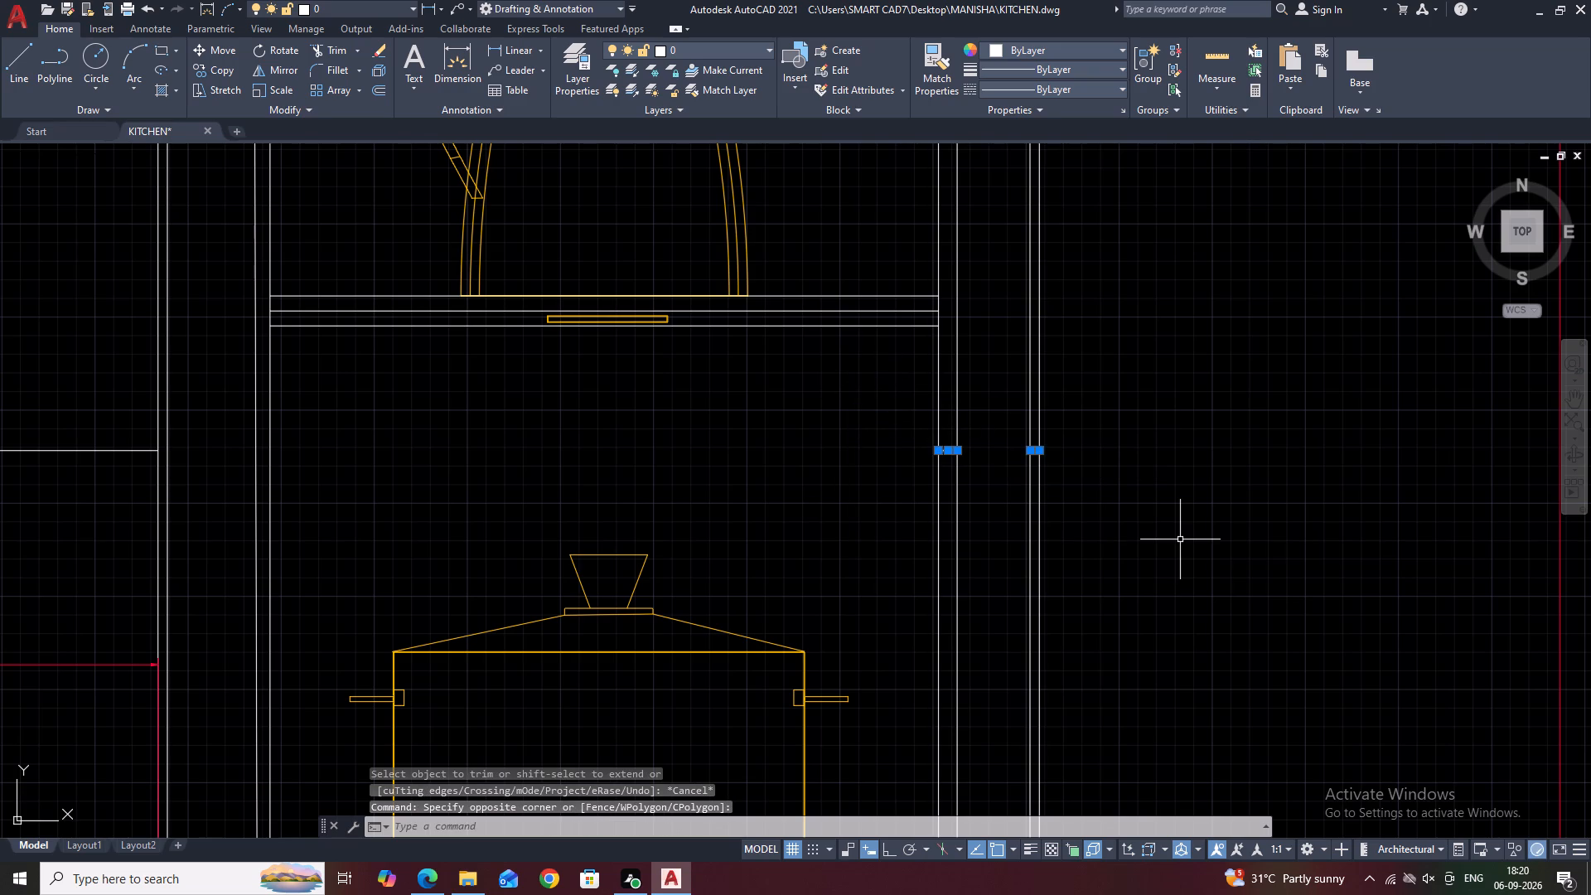
key(Delete)
Erase the remaining piece of the offset line running across the oven unit and the window.
scroll(1180, 539, up, 2)
scroll(1058, 315, down, 8)
middle_drag(1160, 302, 1163, 299)
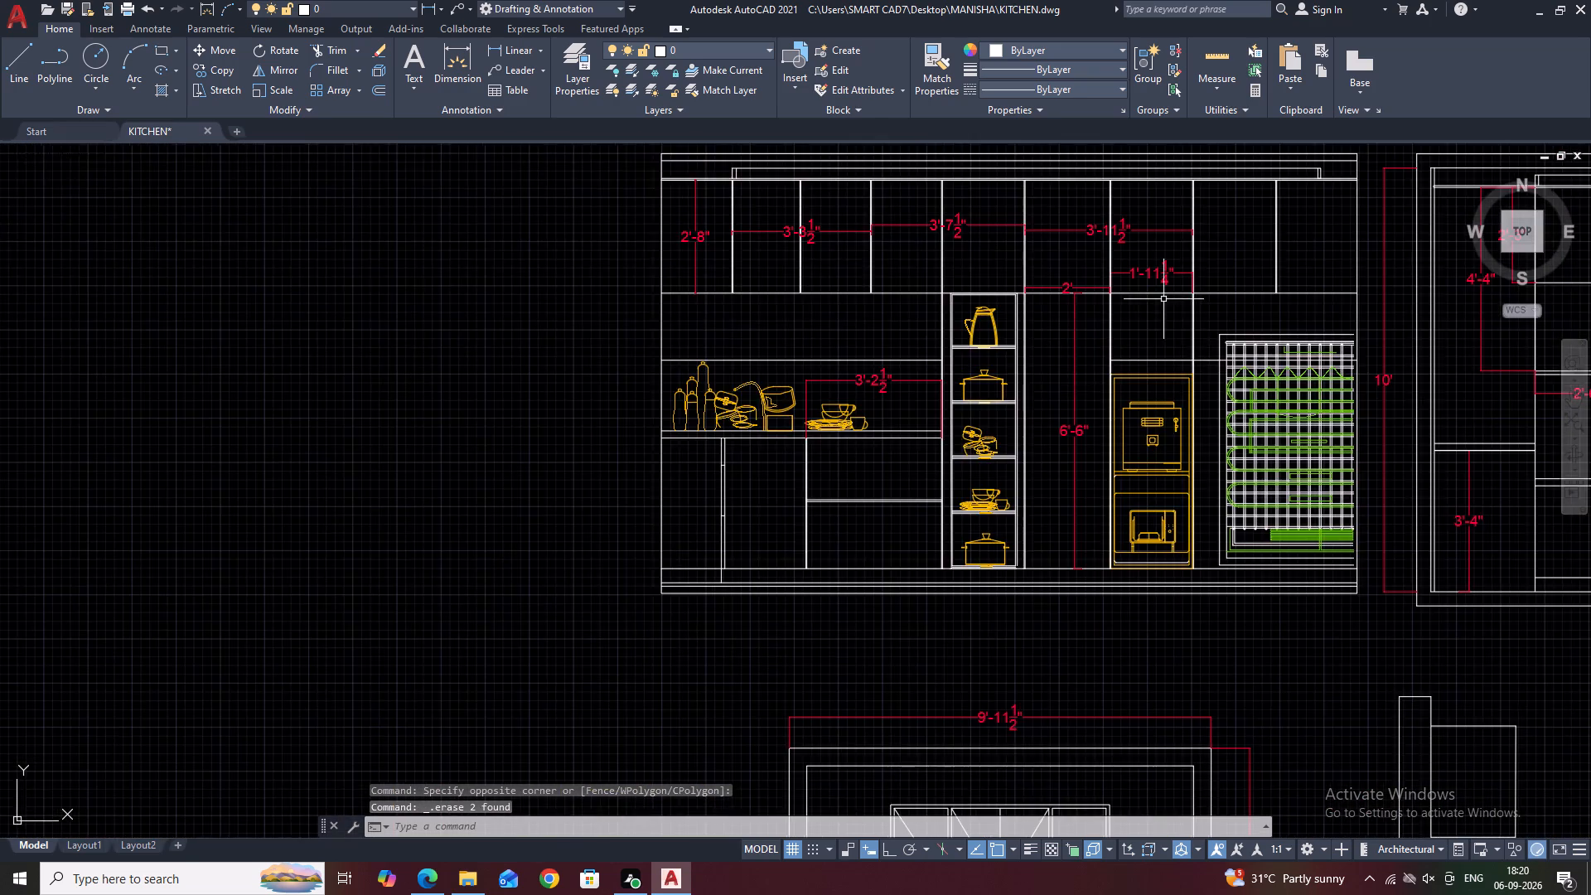
middle_drag(1163, 299, 1050, 367)
scroll(1080, 394, up, 2)
drag(1141, 494, 1137, 486)
click(1115, 440)
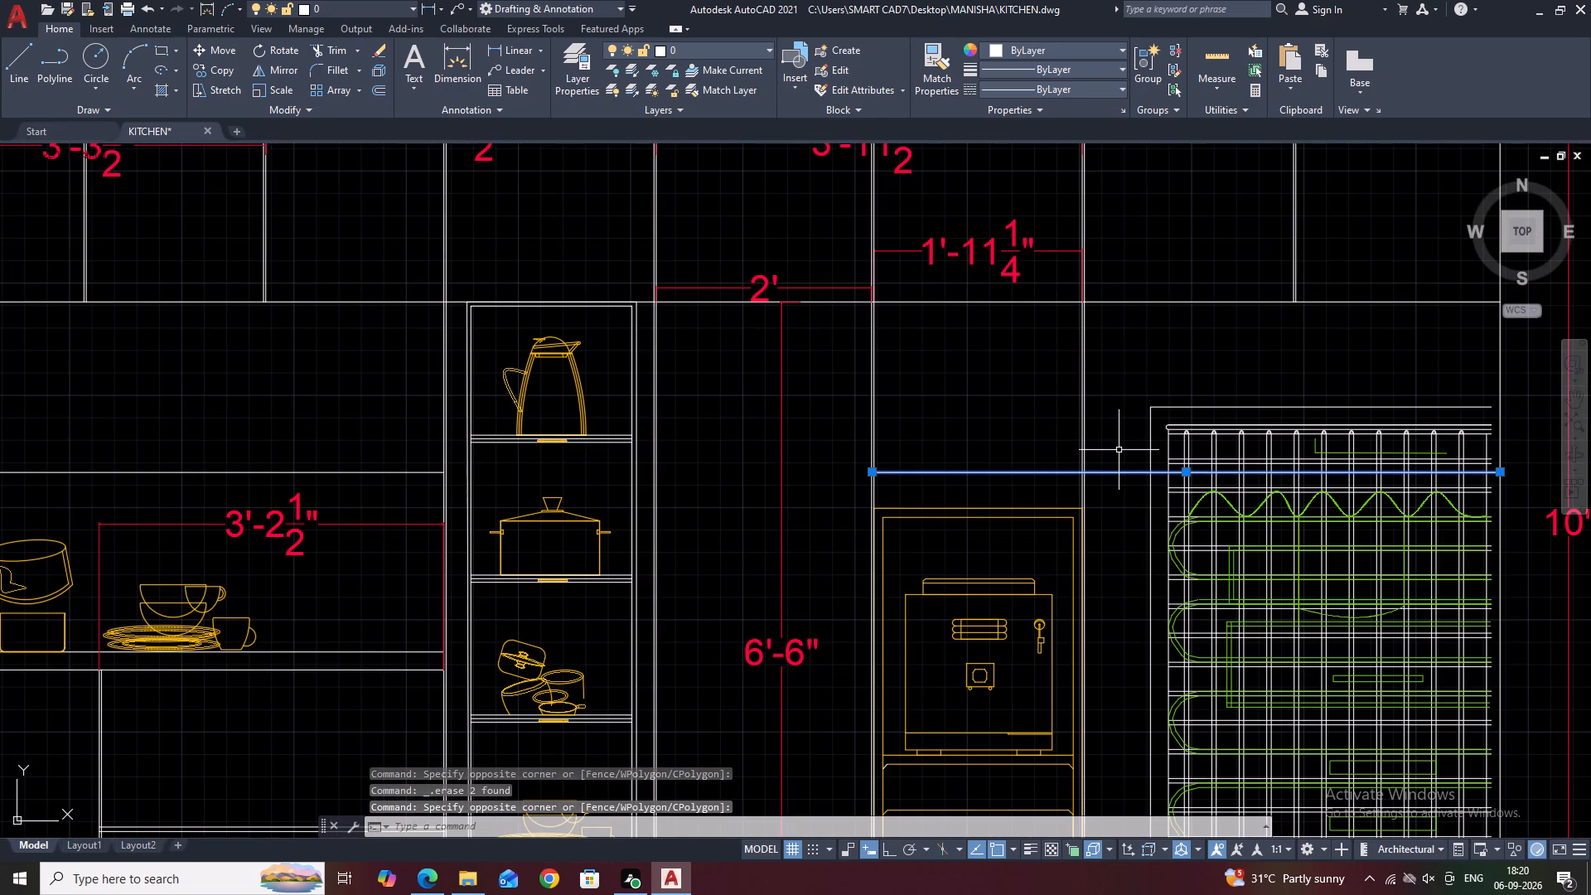
key(Delete)
Copy the small double-rectangle strip under the shelf tower's first shelf up into the tower's top board.
scroll(1020, 120, up, 1)
scroll(952, 312, down, 2)
middle_drag(965, 376, 994, 314)
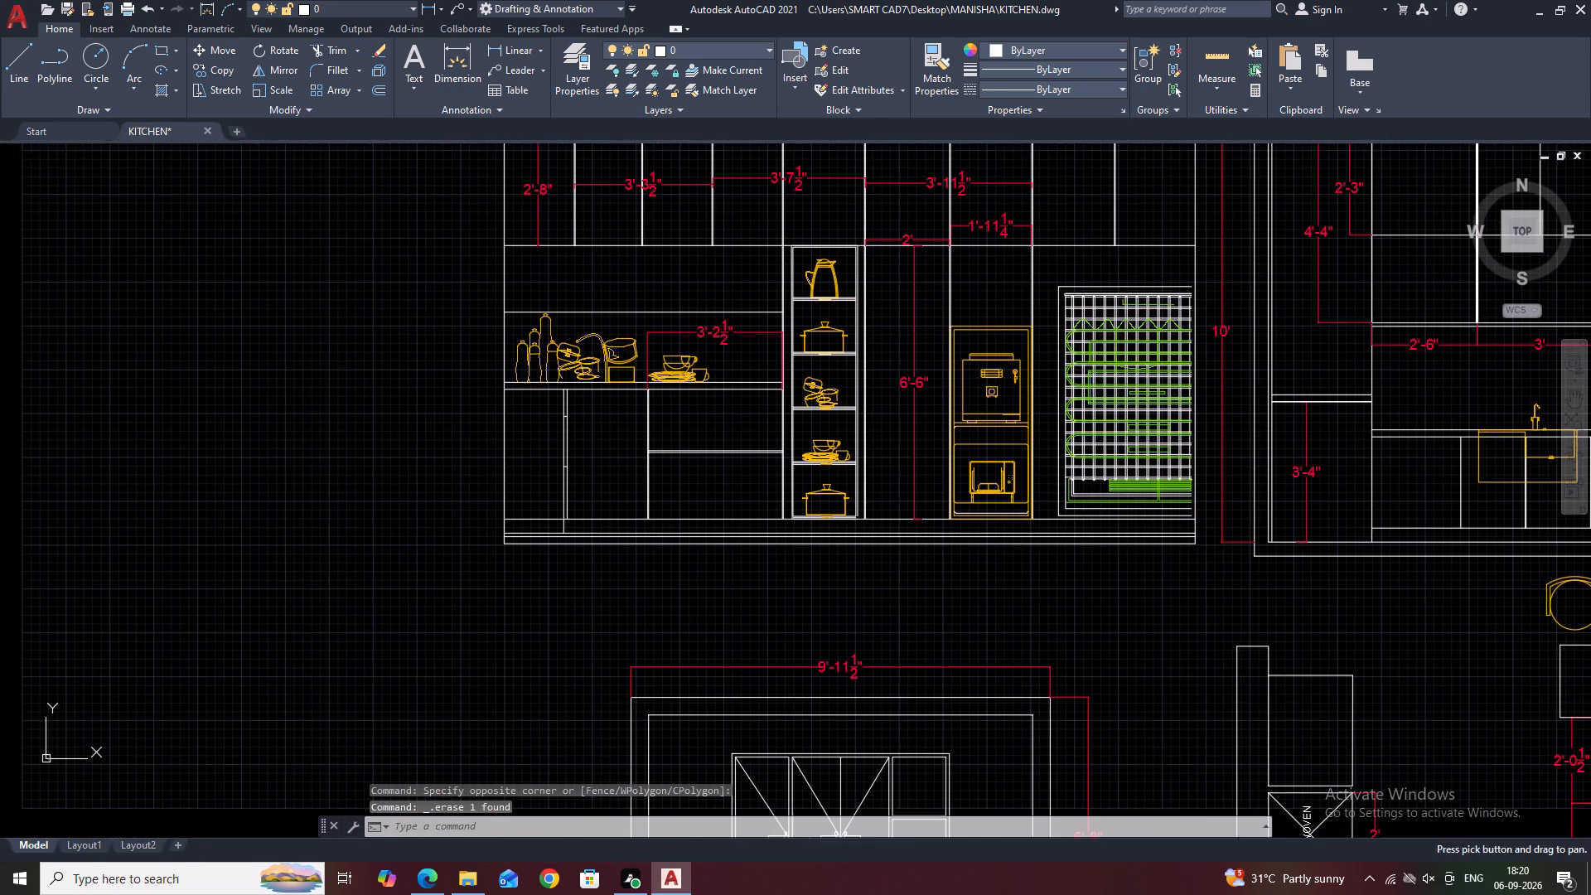
scroll(832, 286, up, 4)
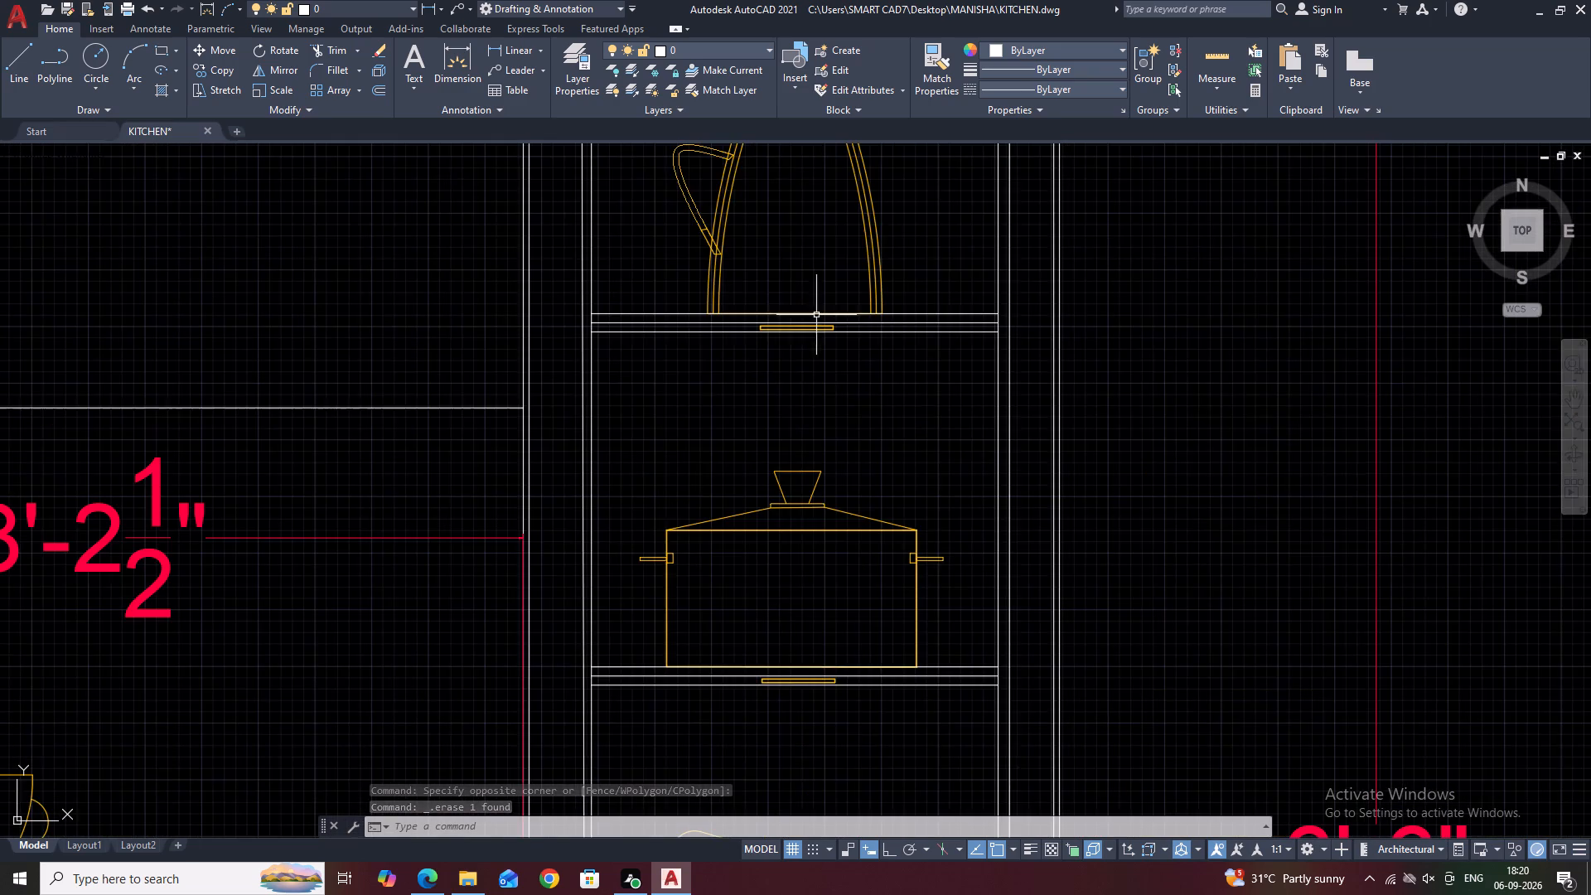
scroll(766, 324, up, 2)
click(720, 268)
click(1002, 452)
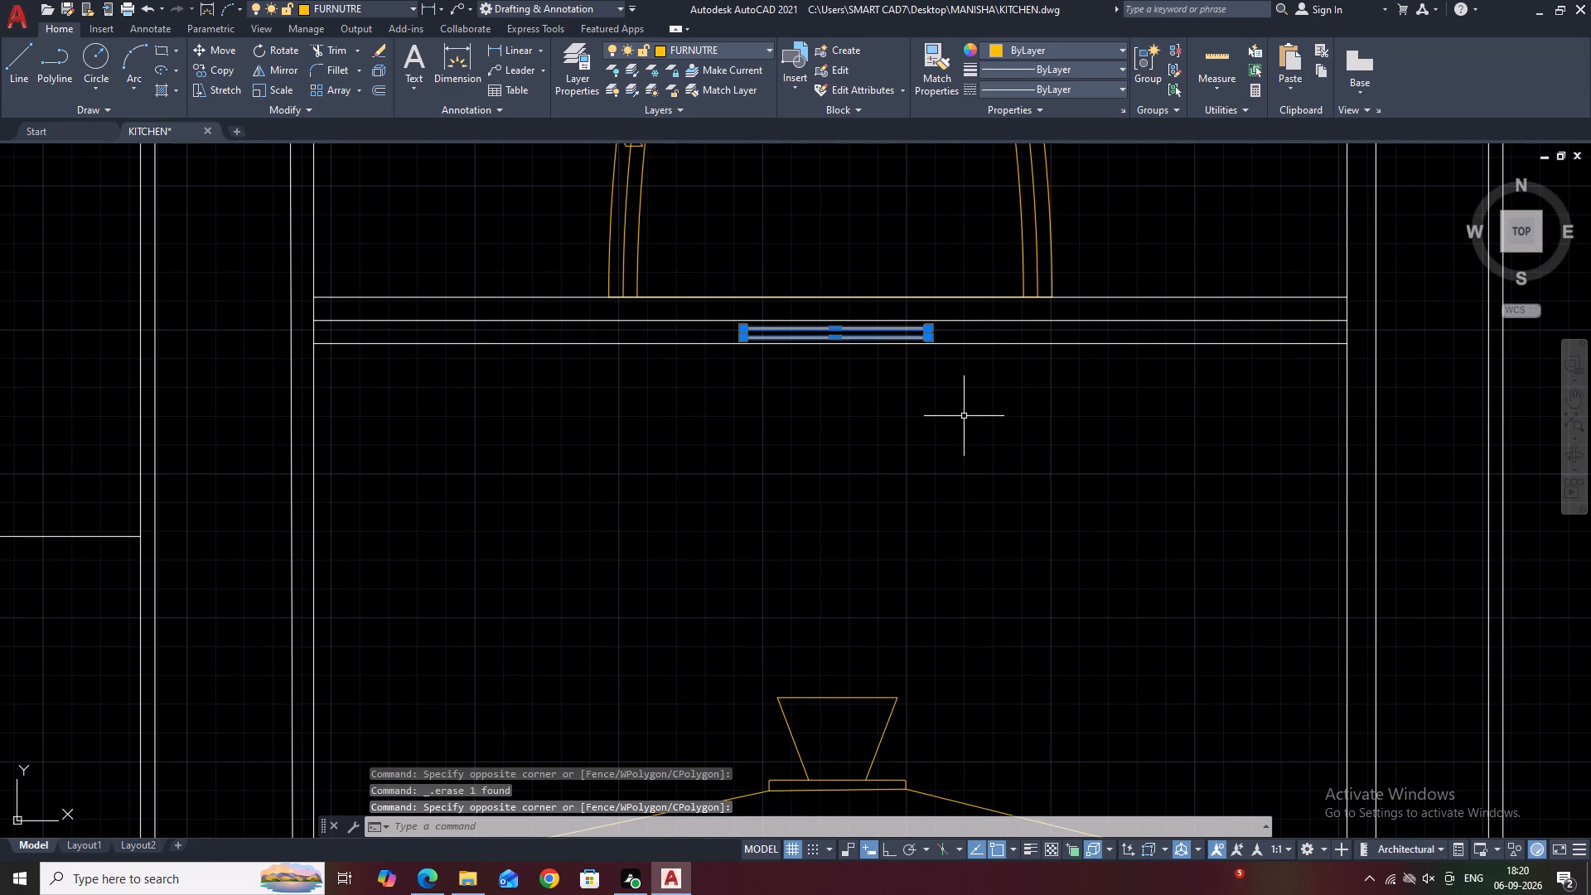
text(CO)
key(space)
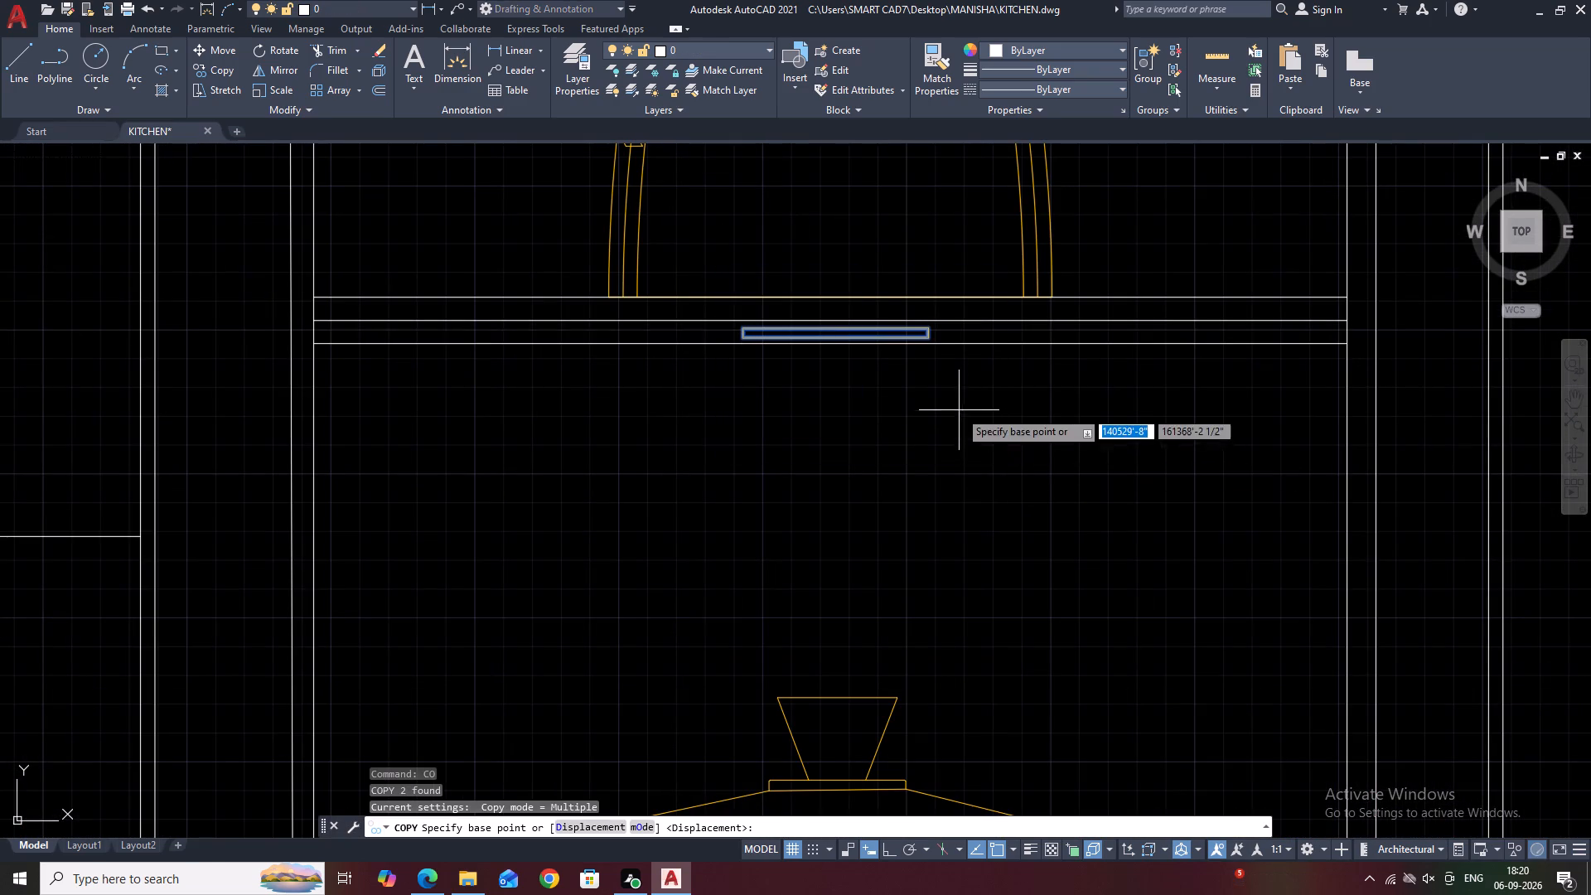
scroll(864, 329, up, 1)
click(818, 336)
scroll(821, 322, down, 2)
middle_drag(838, 216, 868, 579)
scroll(849, 264, down, 1)
middle_drag(849, 264, 854, 583)
scroll(844, 499, up, 2)
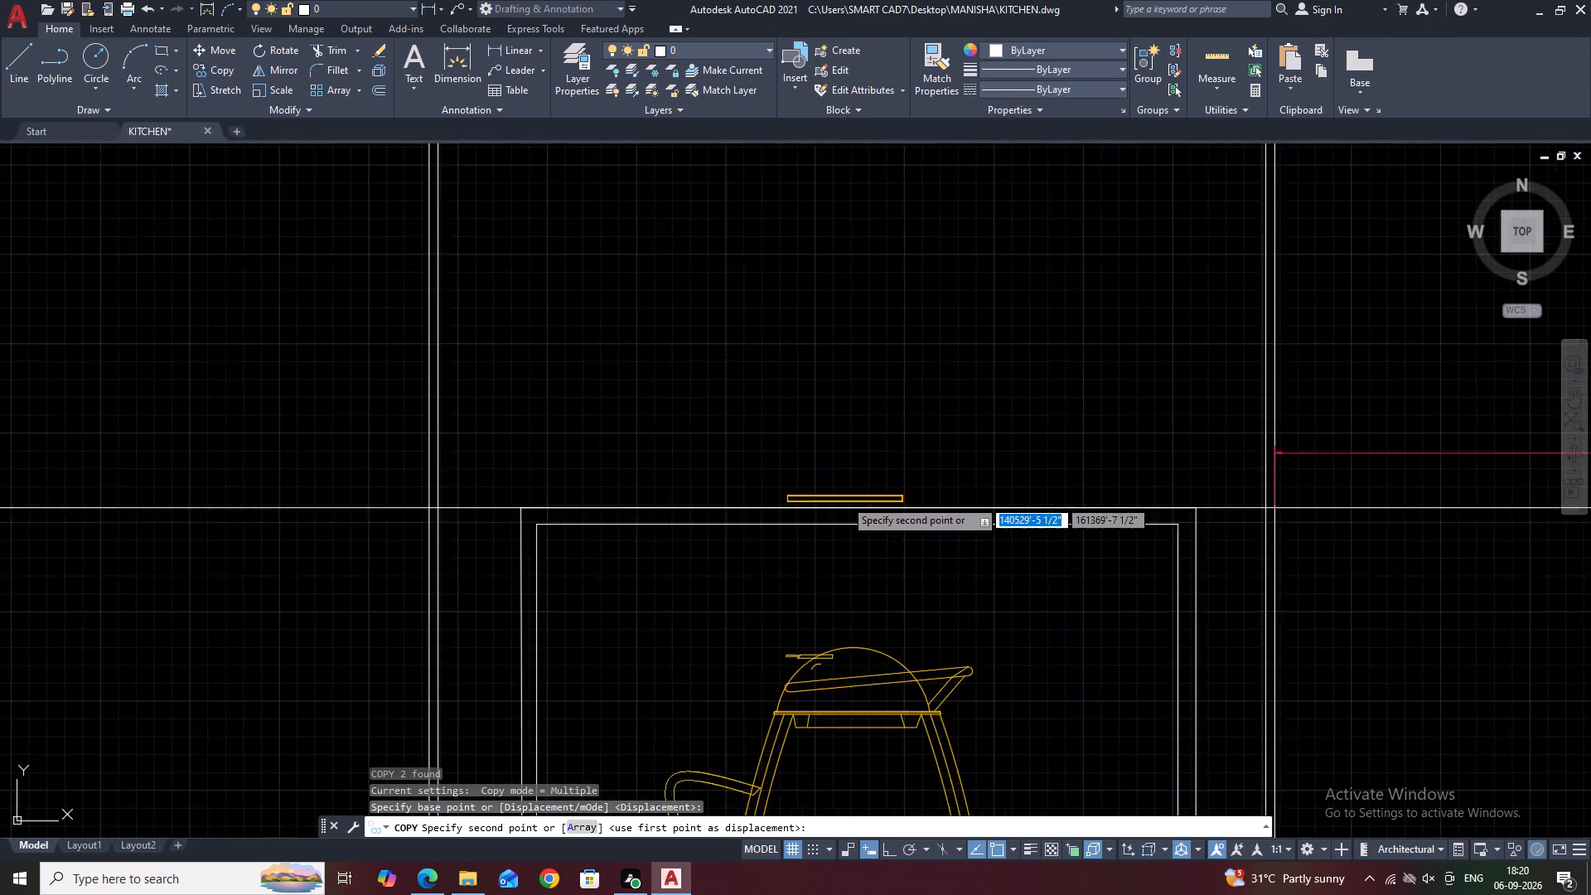
scroll(845, 525, up, 2)
click(847, 530)
scroll(887, 413, down, 4)
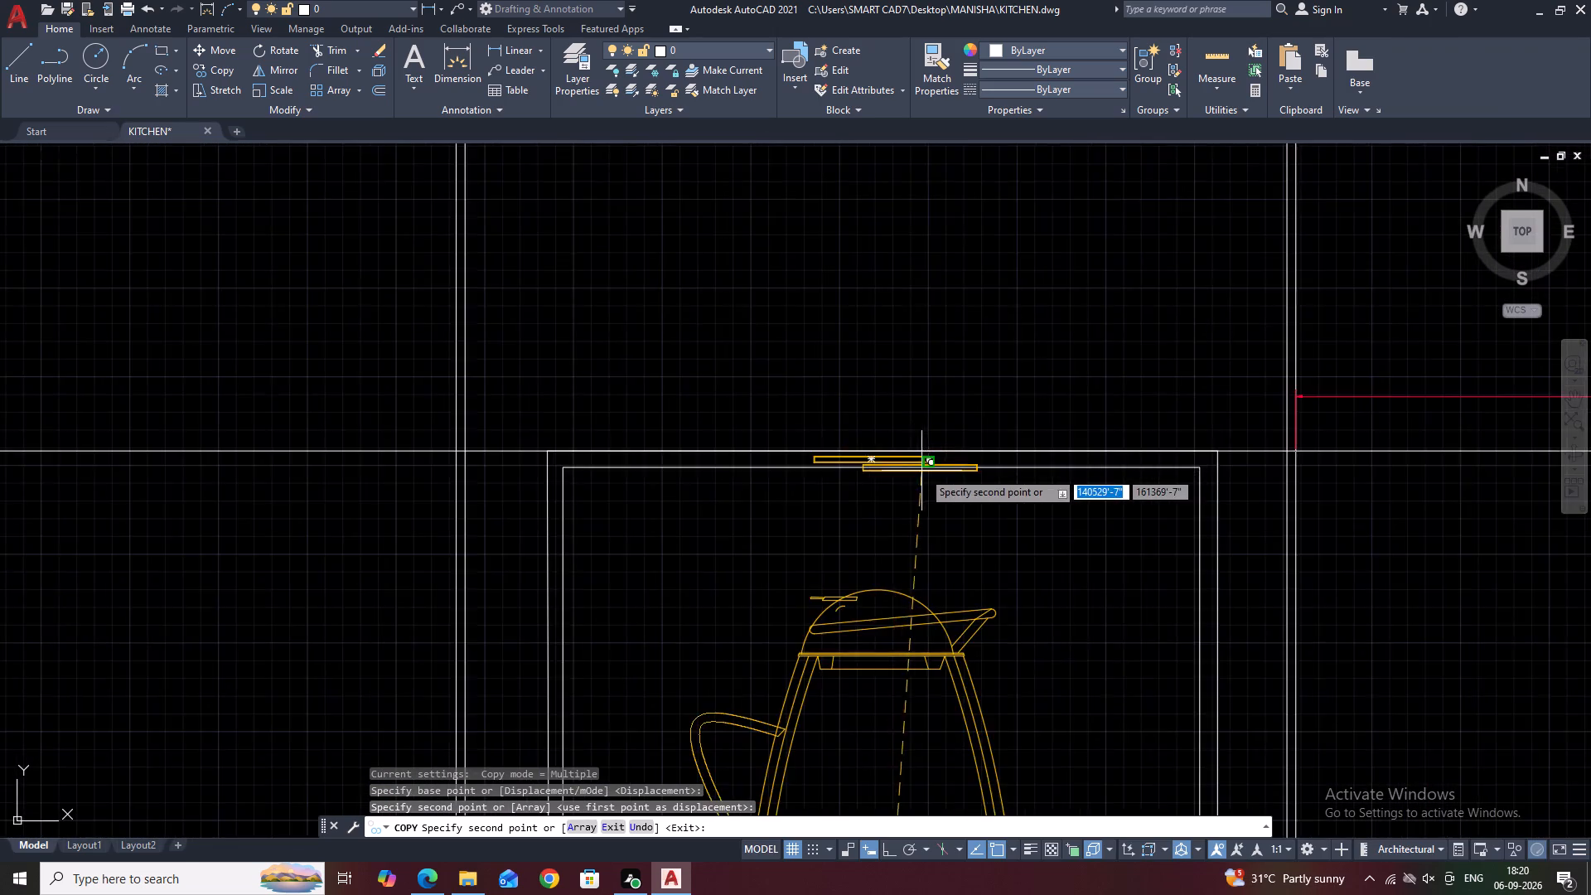
scroll(922, 471, down, 3)
key(Escape)
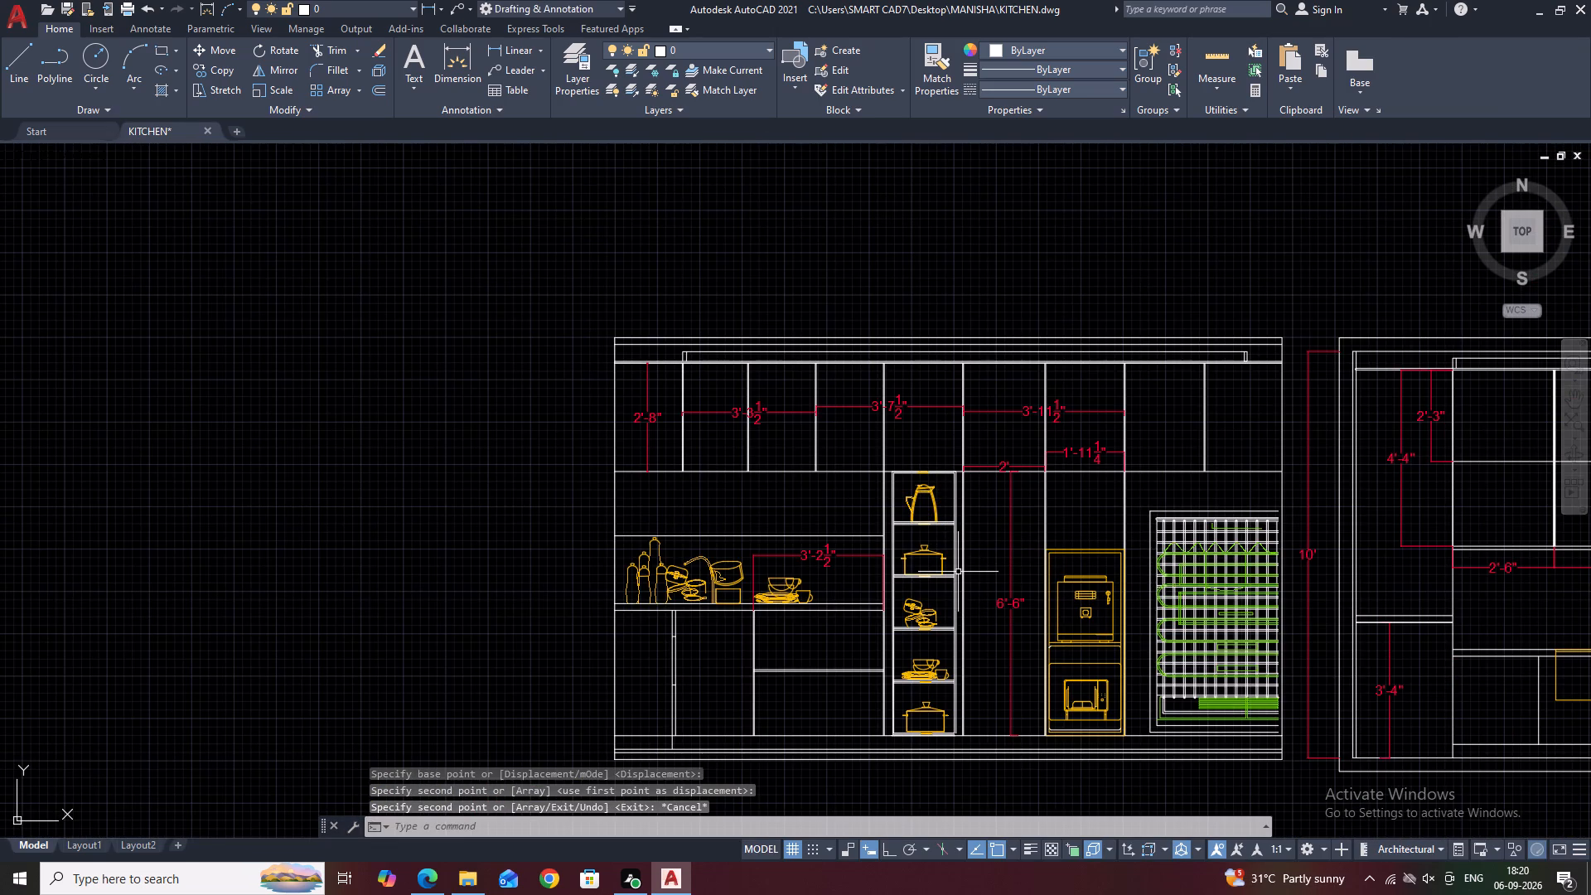
Add a linear dimension for the countertop thickness beside the shelf tower.
scroll(984, 535, down, 2)
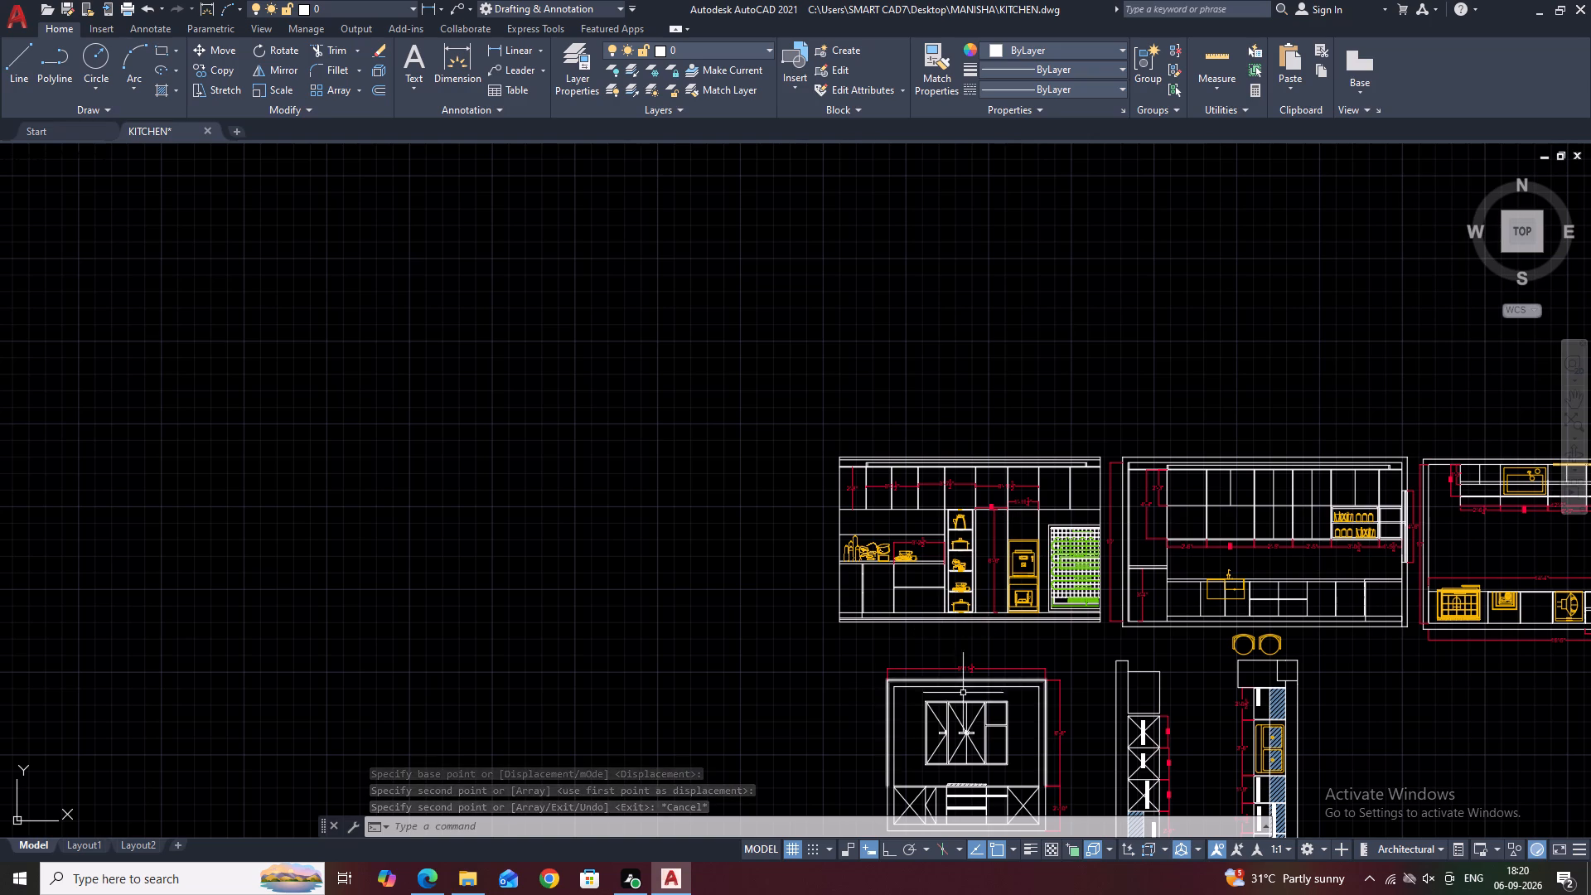
scroll(945, 540, up, 2)
scroll(870, 612, up, 2)
middle_drag(908, 583, 896, 534)
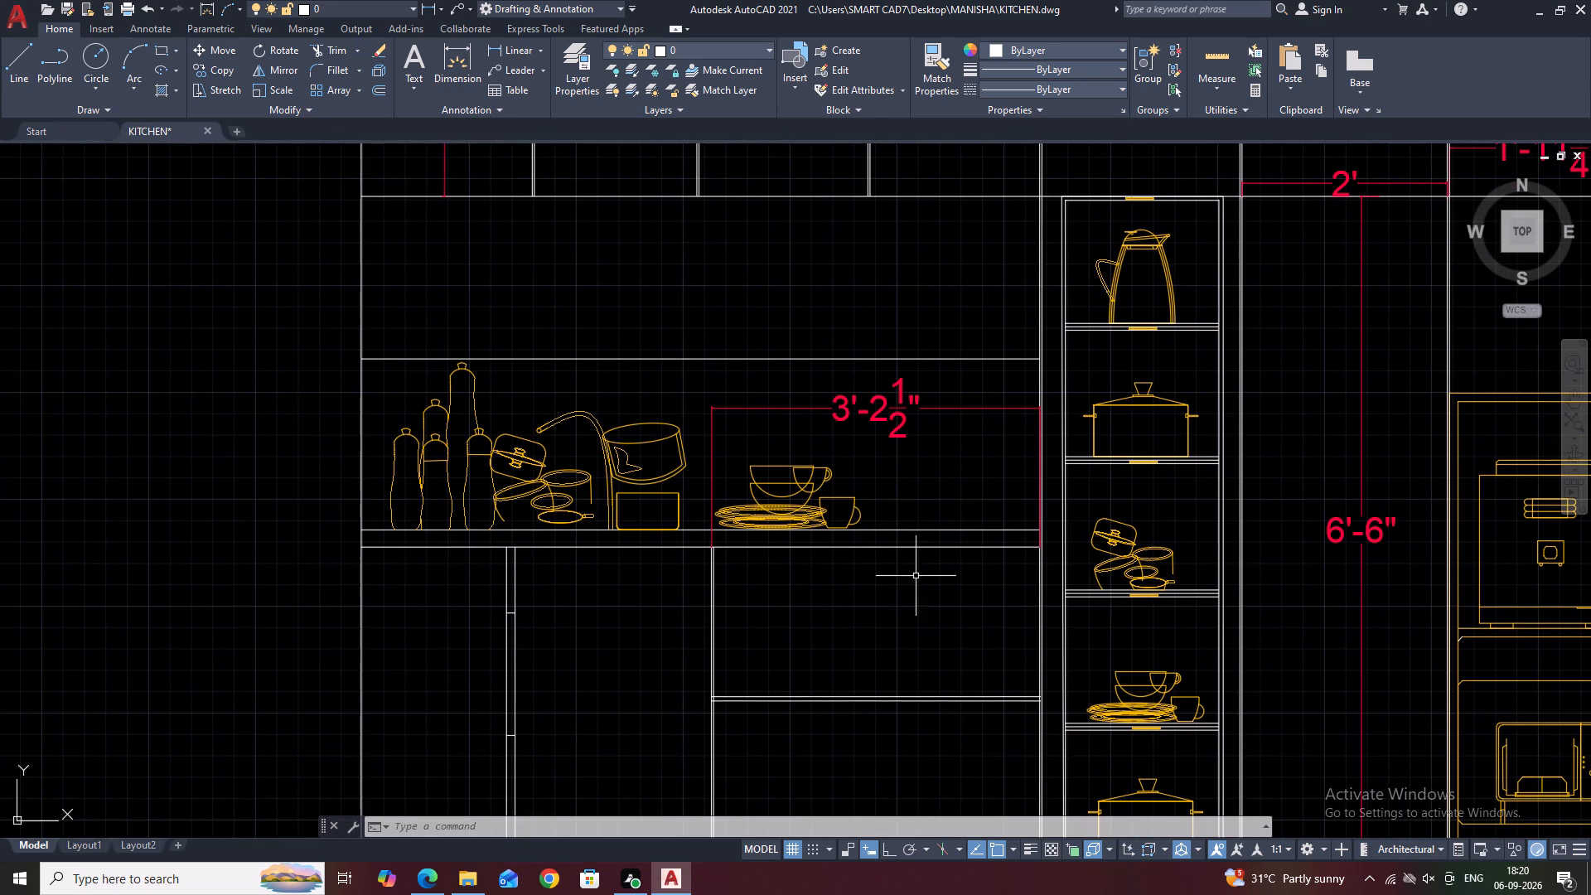
middle_drag(887, 587, 953, 556)
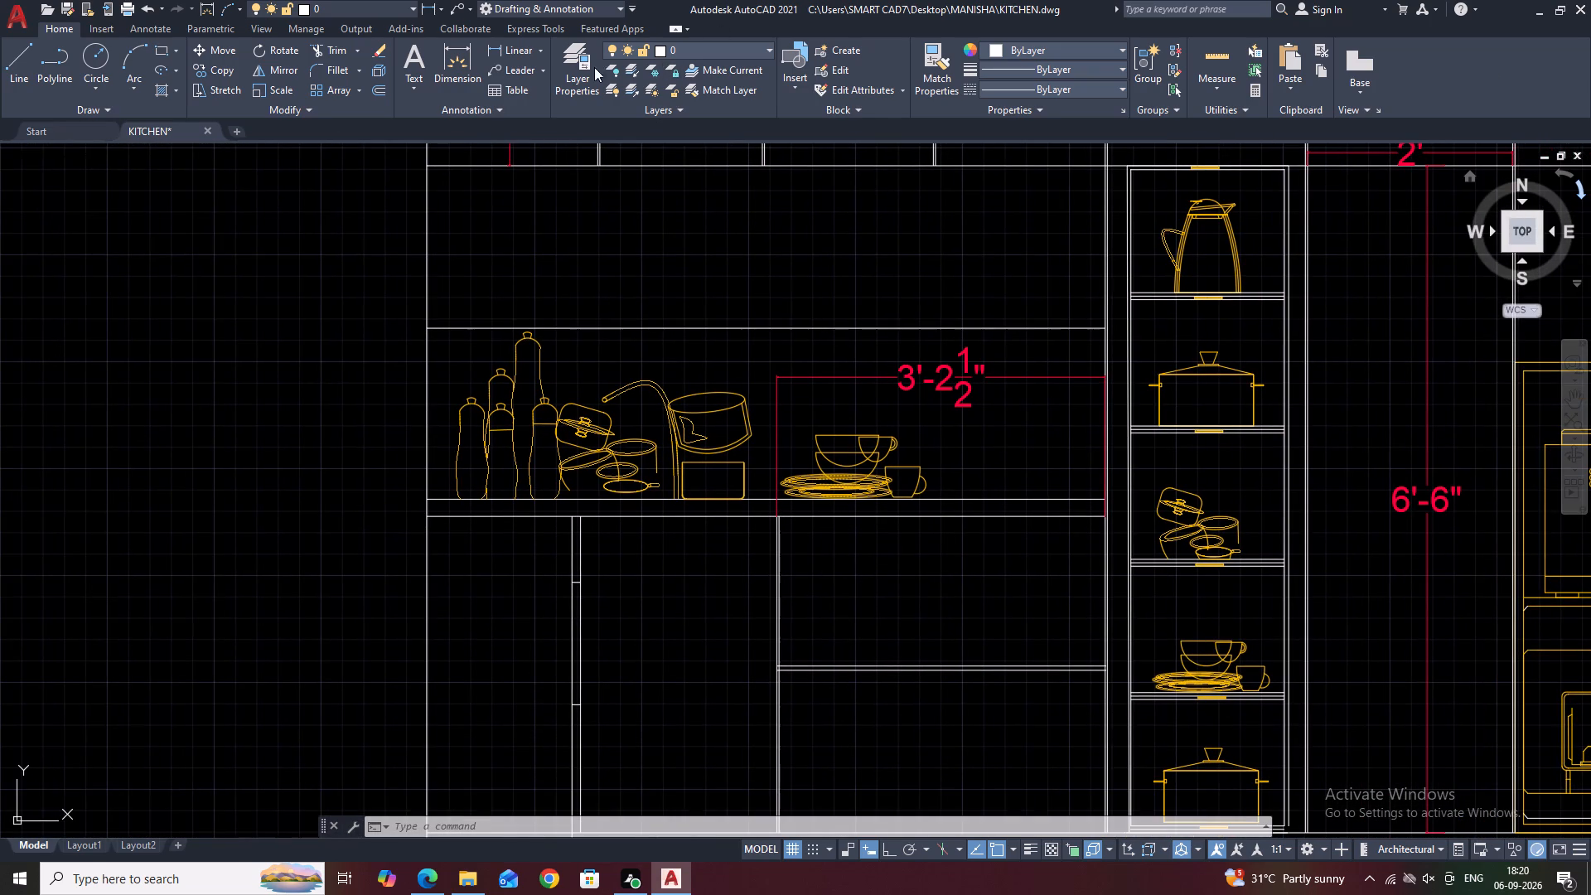
drag(533, 51, 525, 51)
scroll(1012, 513, up, 2)
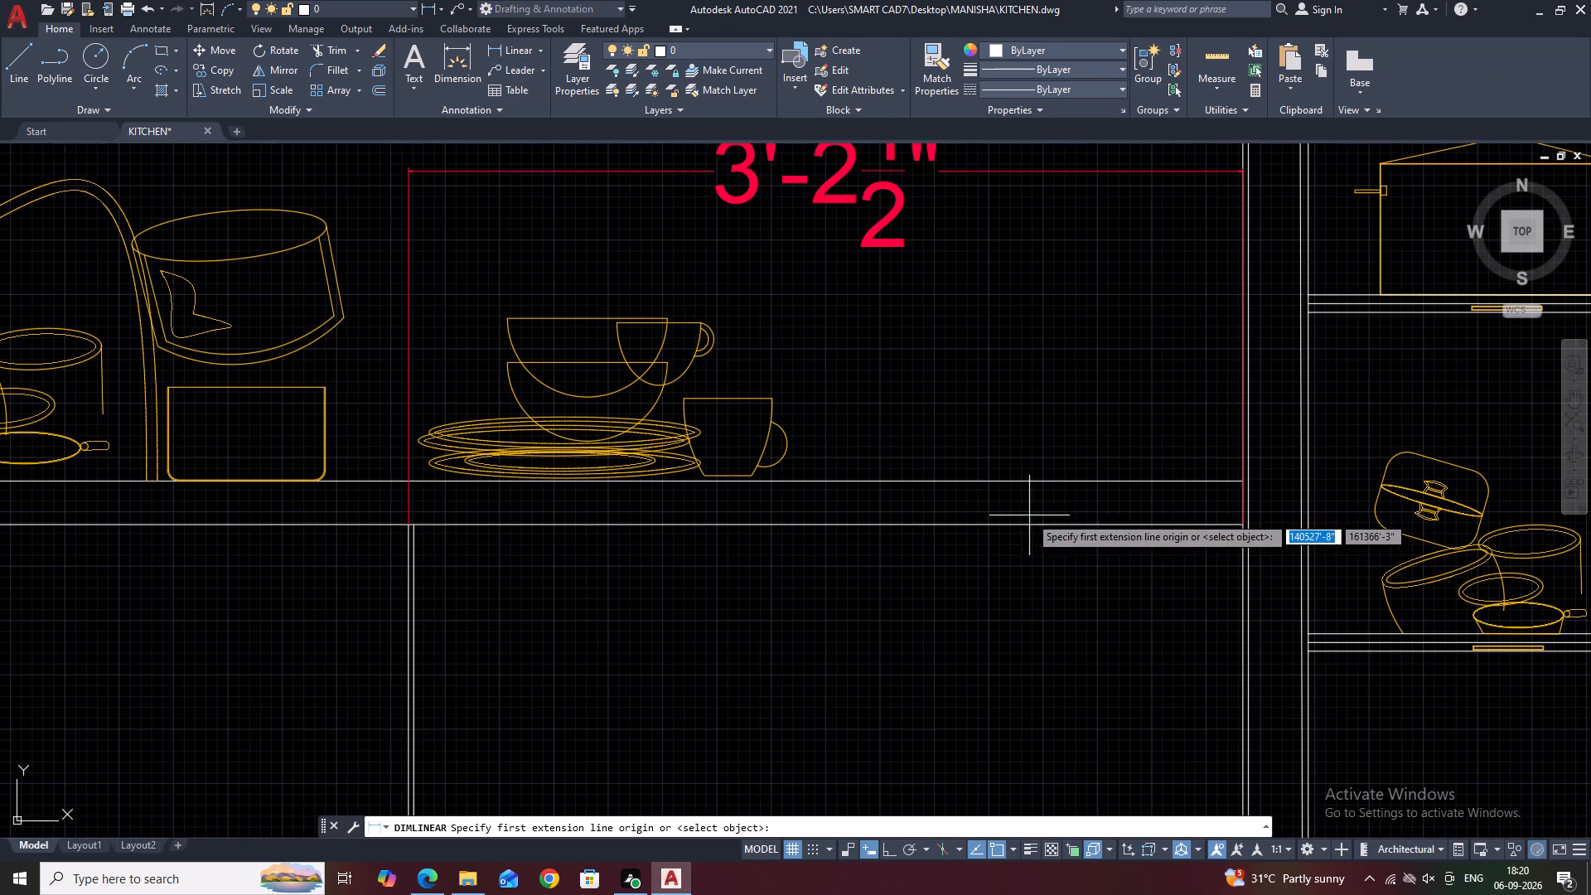
click(1060, 531)
click(1054, 483)
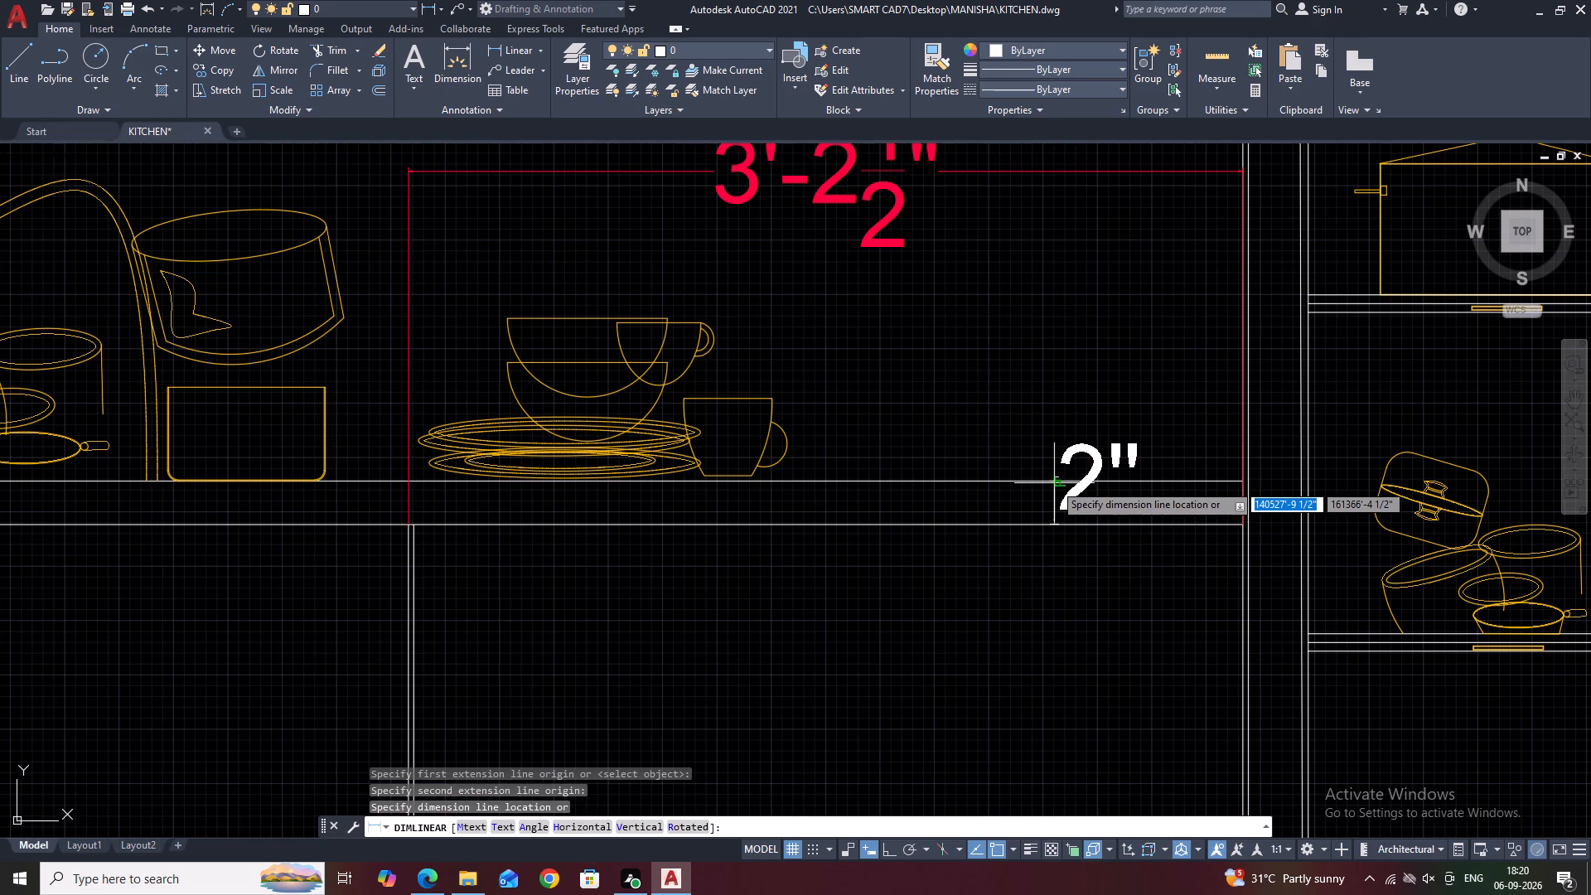
click(1054, 480)
Add a linear dimension for the plinth height below the gap between the shelf tower and the oven unit.
scroll(1118, 530, down, 1)
middle_drag(1123, 404, 1083, 420)
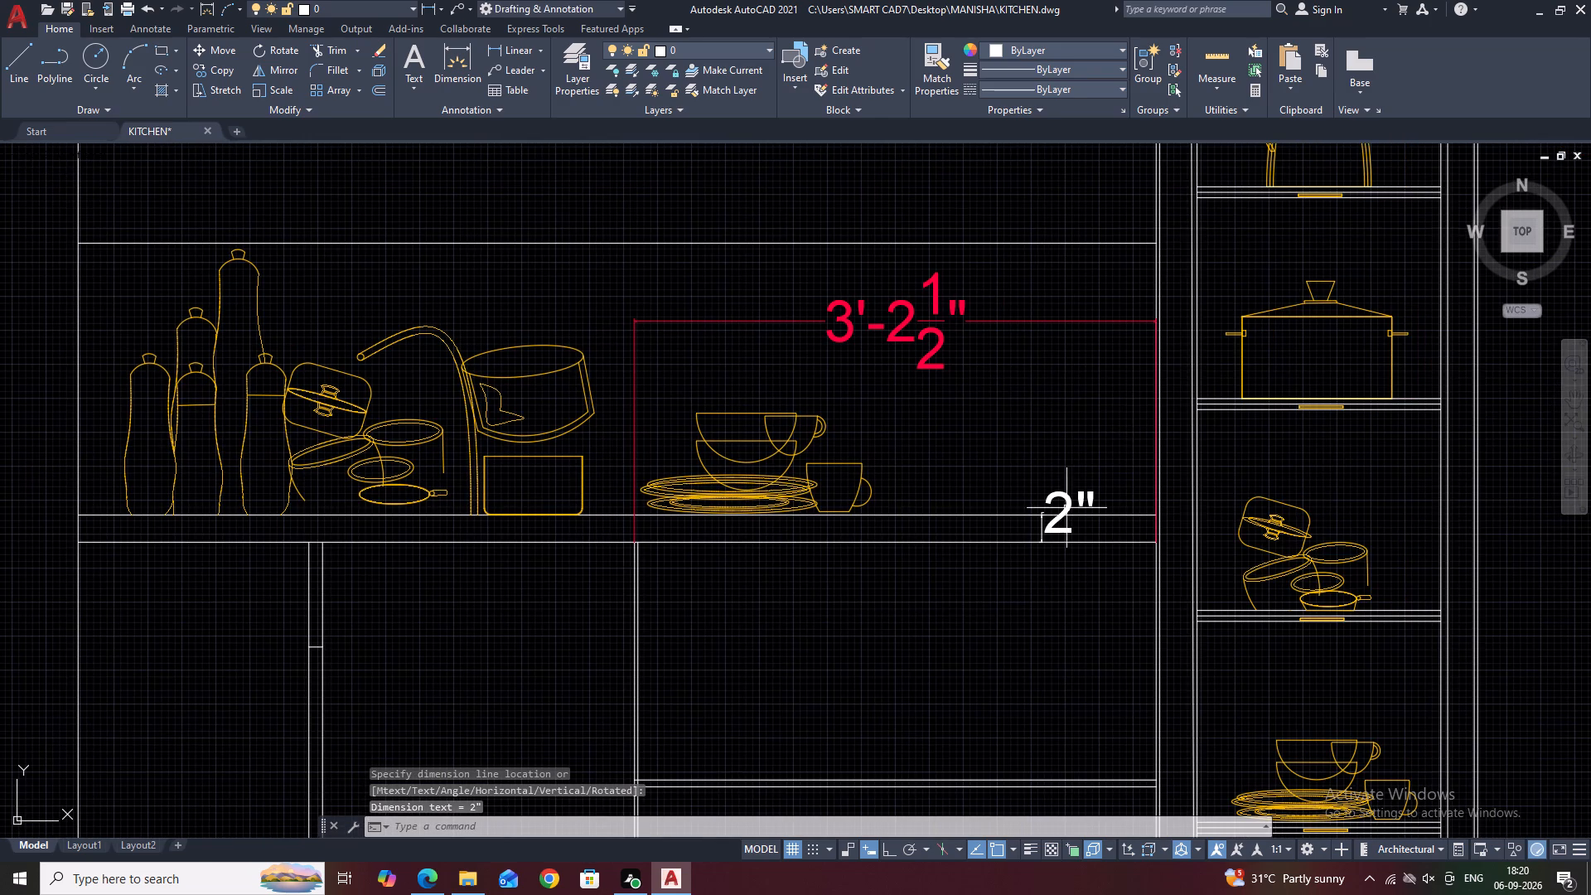
middle_drag(1144, 297, 1087, 336)
scroll(1086, 336, down, 2)
middle_drag(1208, 393, 1081, 367)
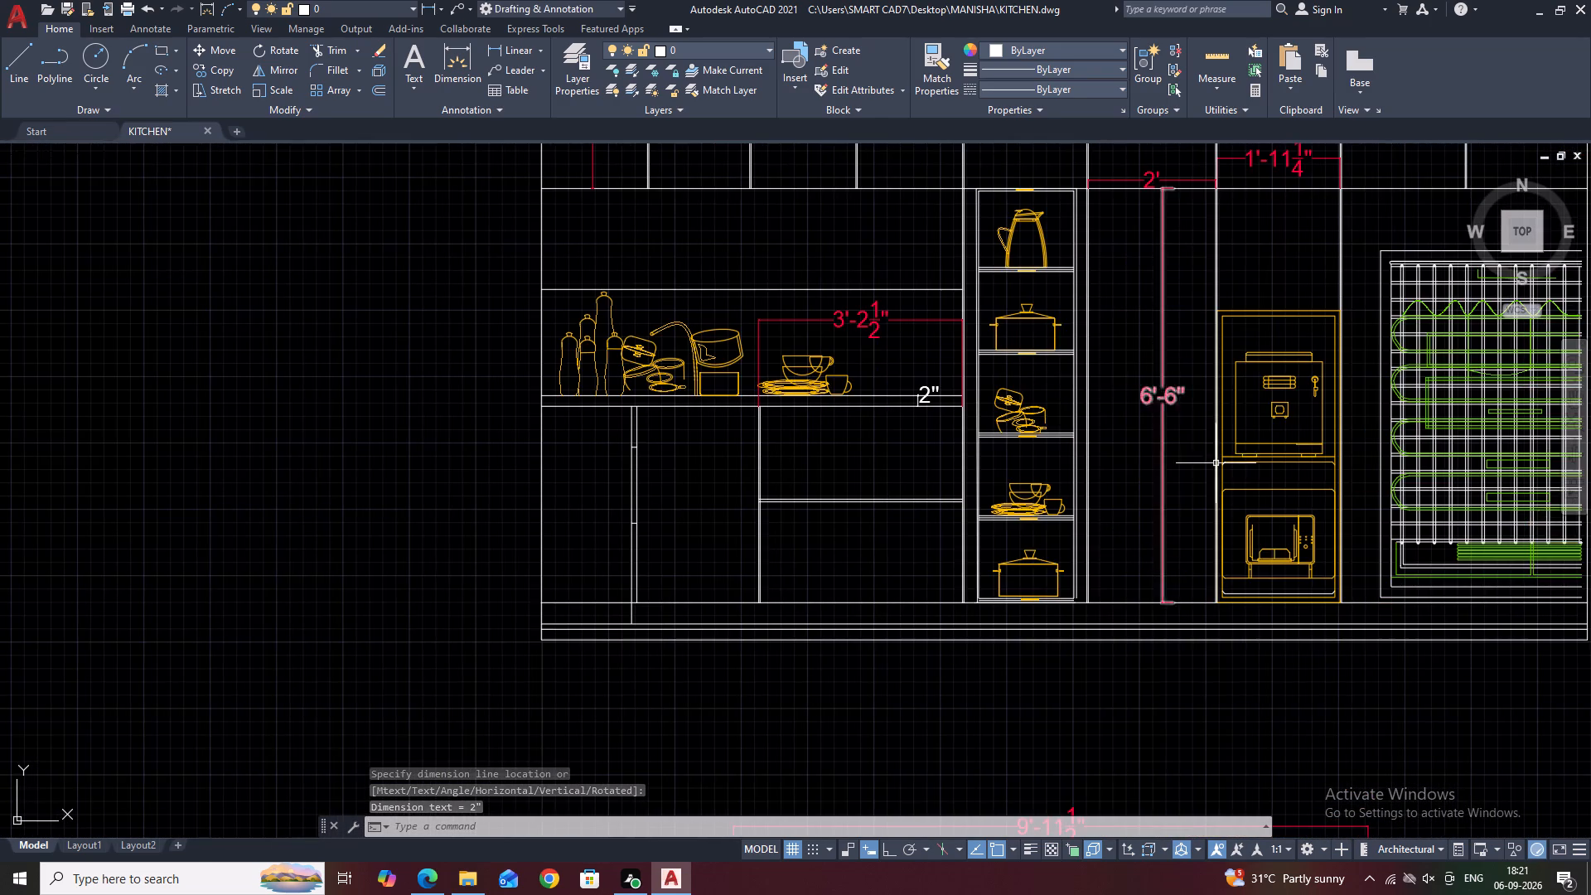
middle_drag(1197, 459, 1048, 421)
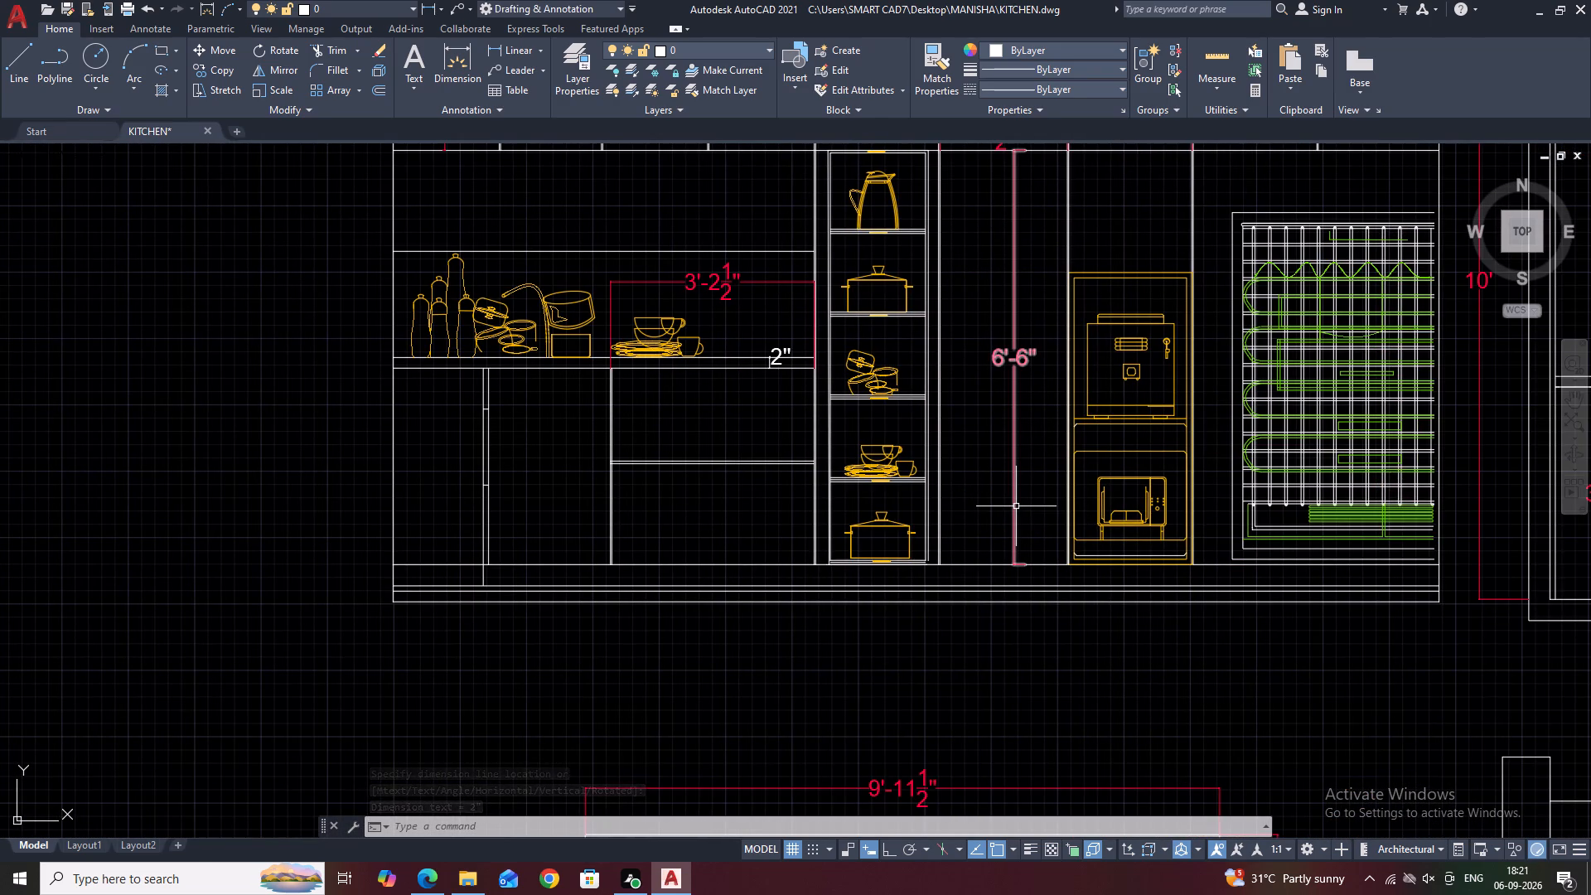
middle_drag(1083, 564, 1090, 488)
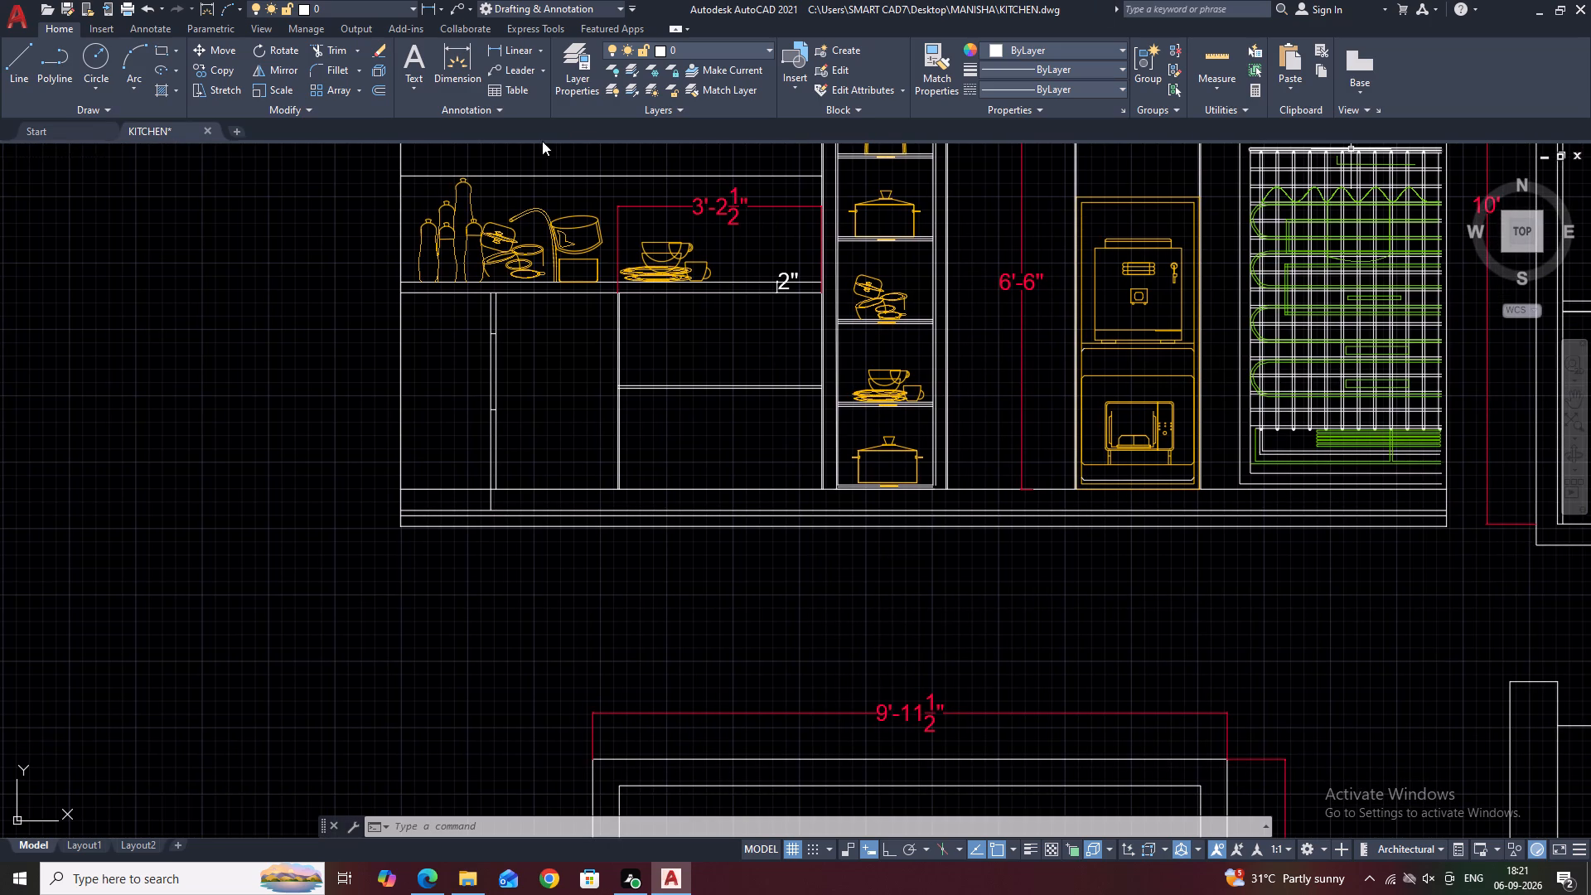
click(524, 53)
scroll(928, 538, up, 2)
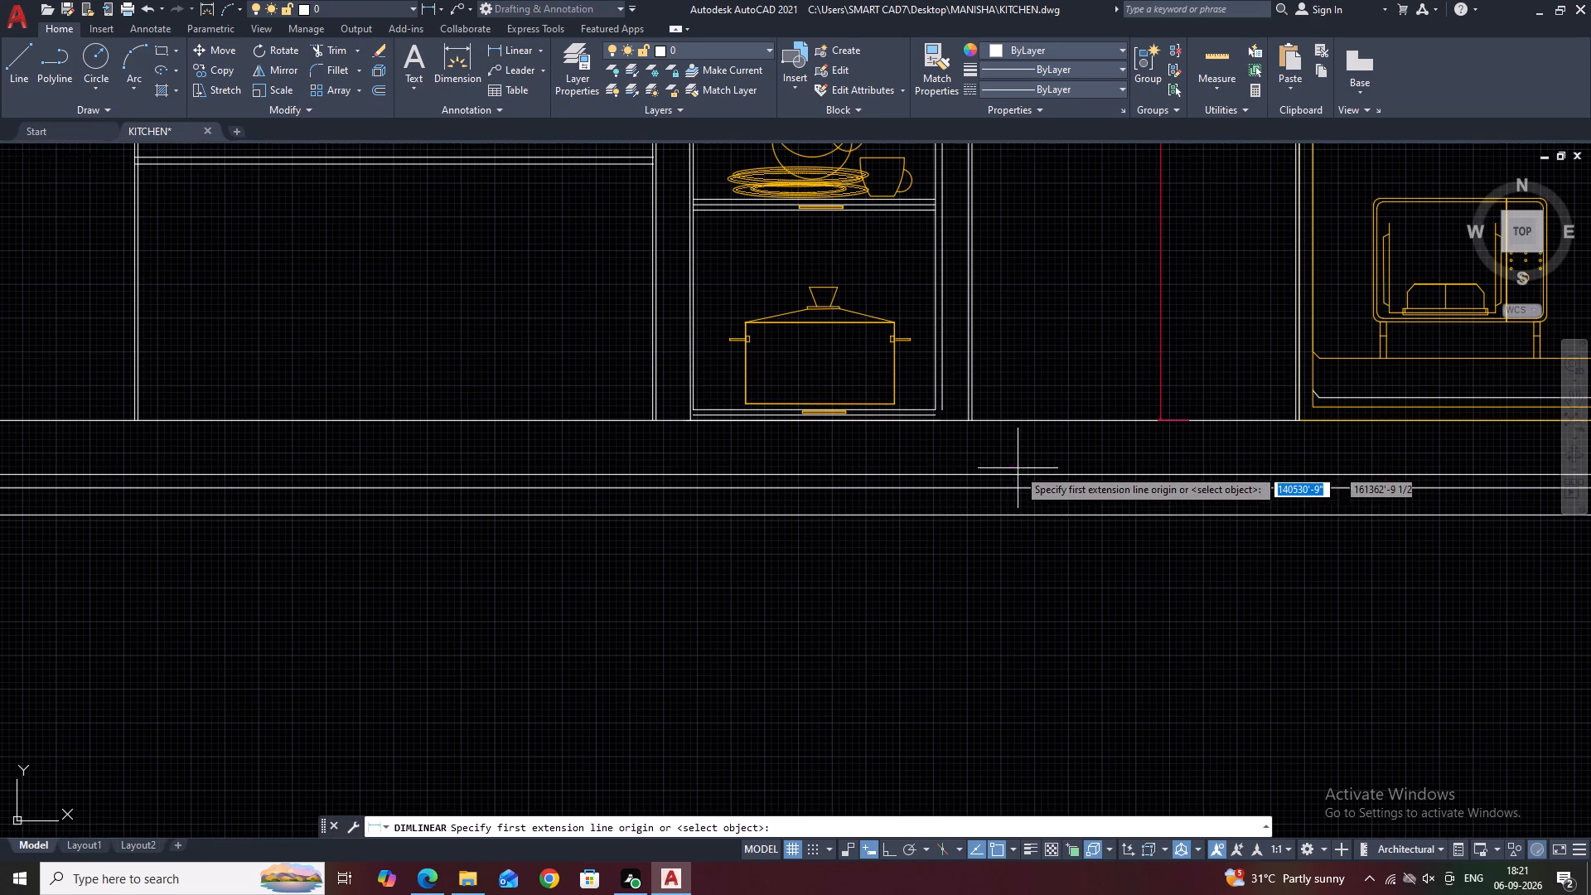
click(1018, 477)
click(1018, 423)
click(1018, 423)
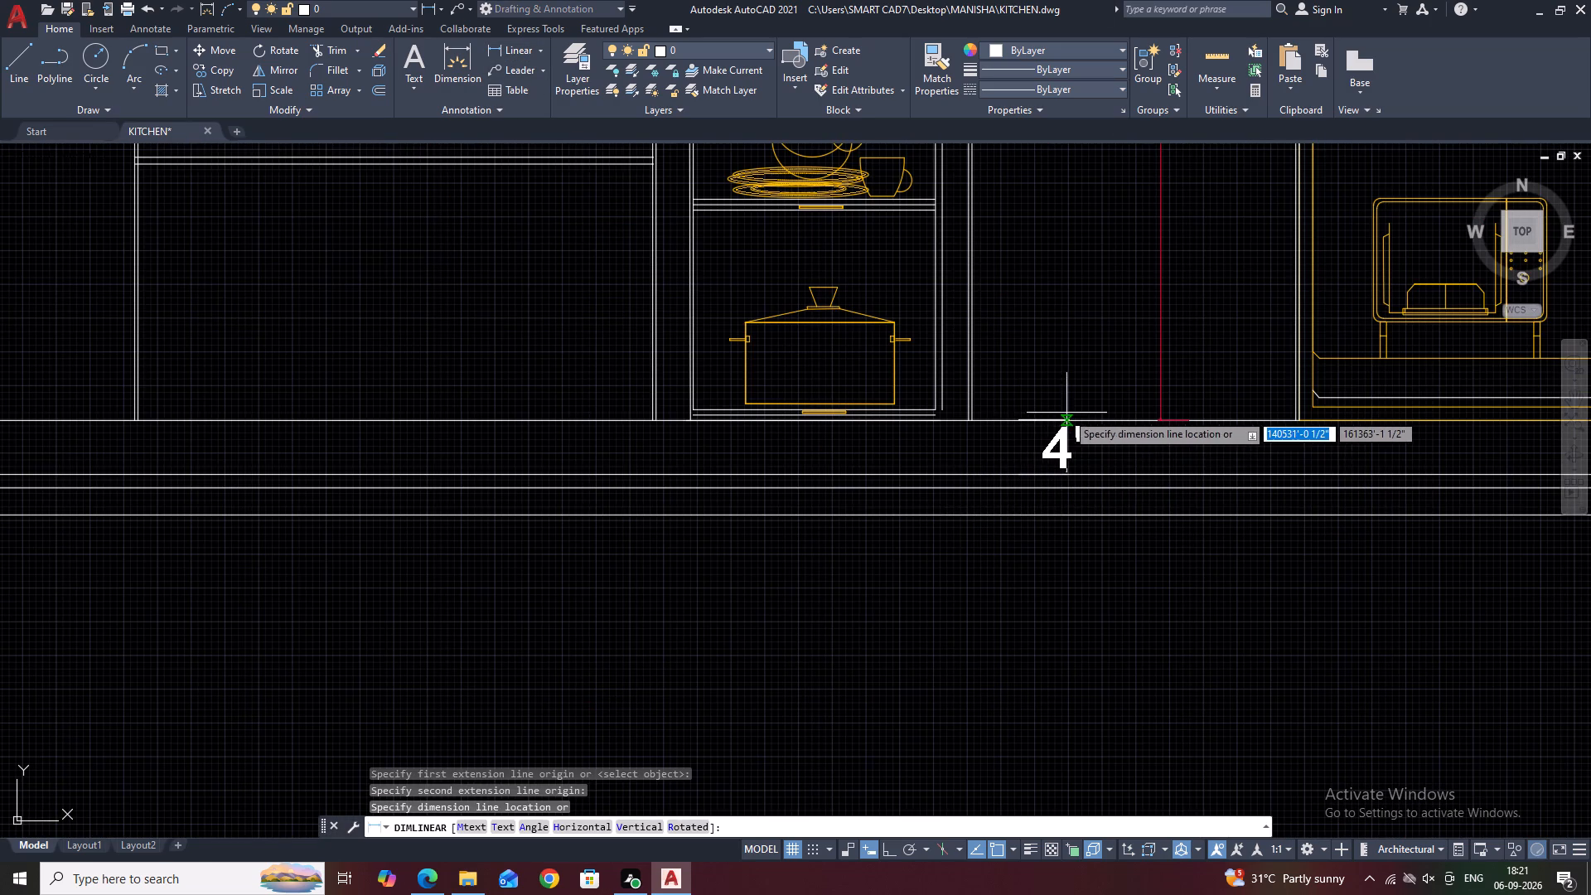
click(1029, 433)
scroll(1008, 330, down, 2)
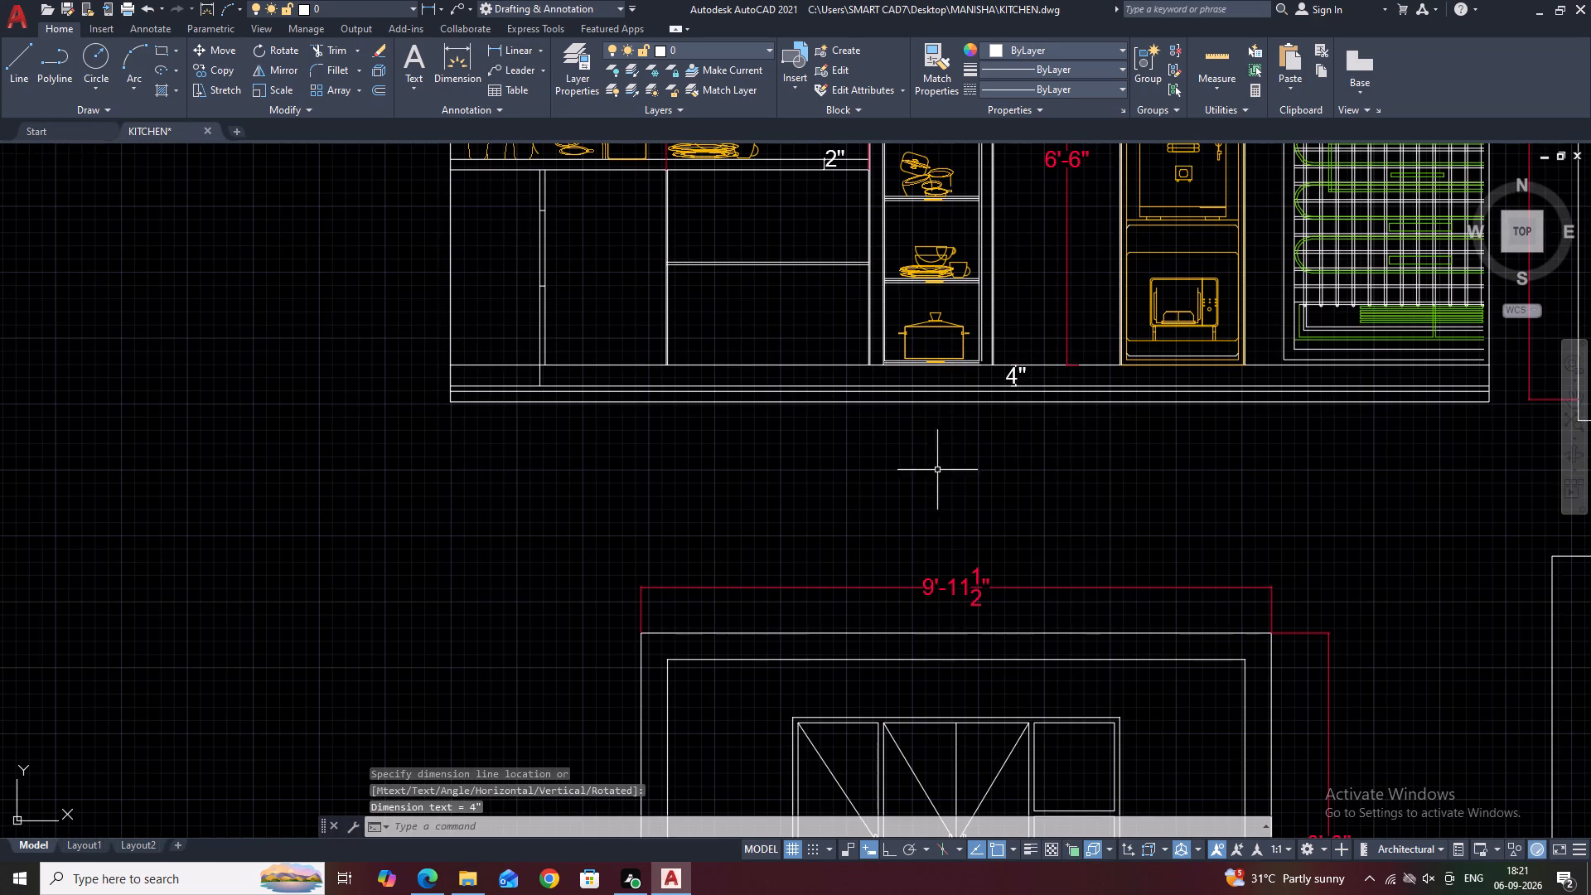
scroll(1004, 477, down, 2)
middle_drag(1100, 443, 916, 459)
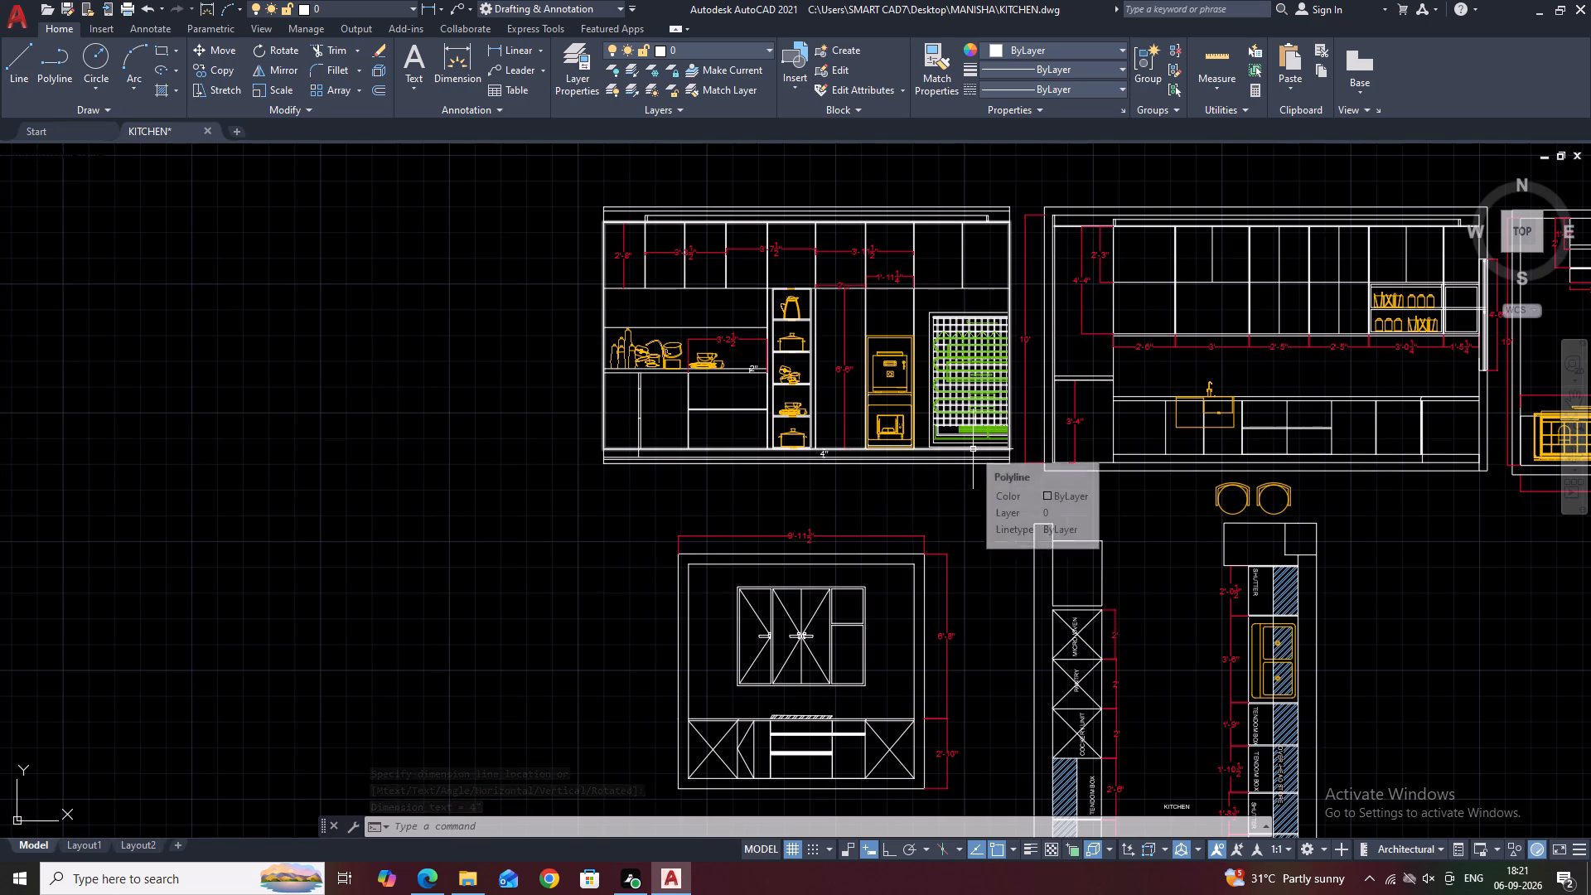
Shift the vertical 10' dimension between the two upper elevations closer to the sink elevation's outer wall.
scroll(973, 449, up, 2)
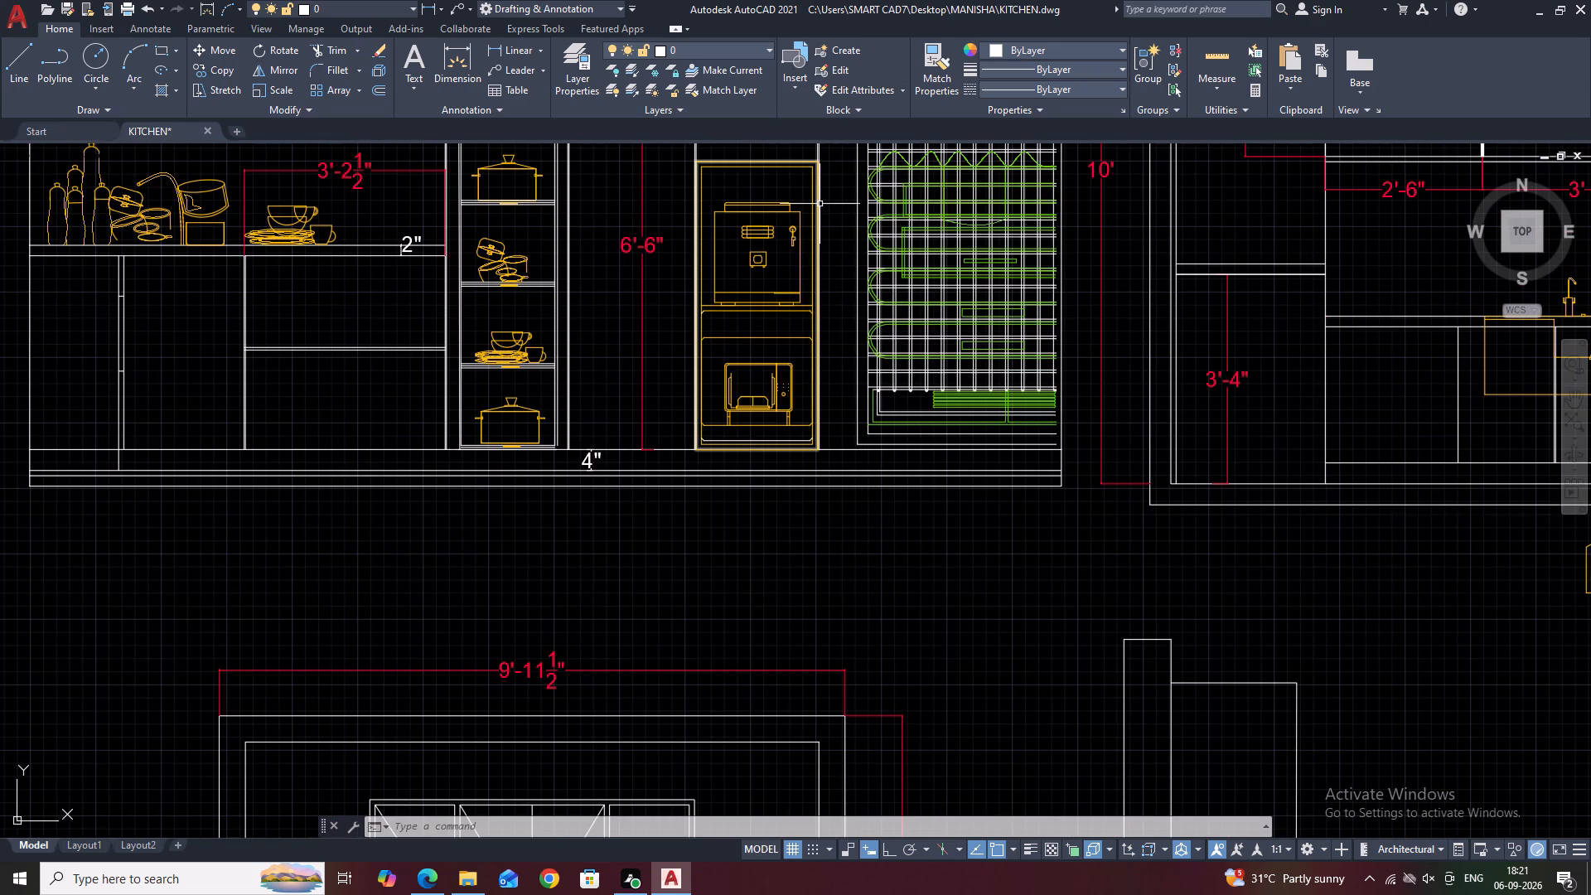
middle_drag(972, 309, 792, 362)
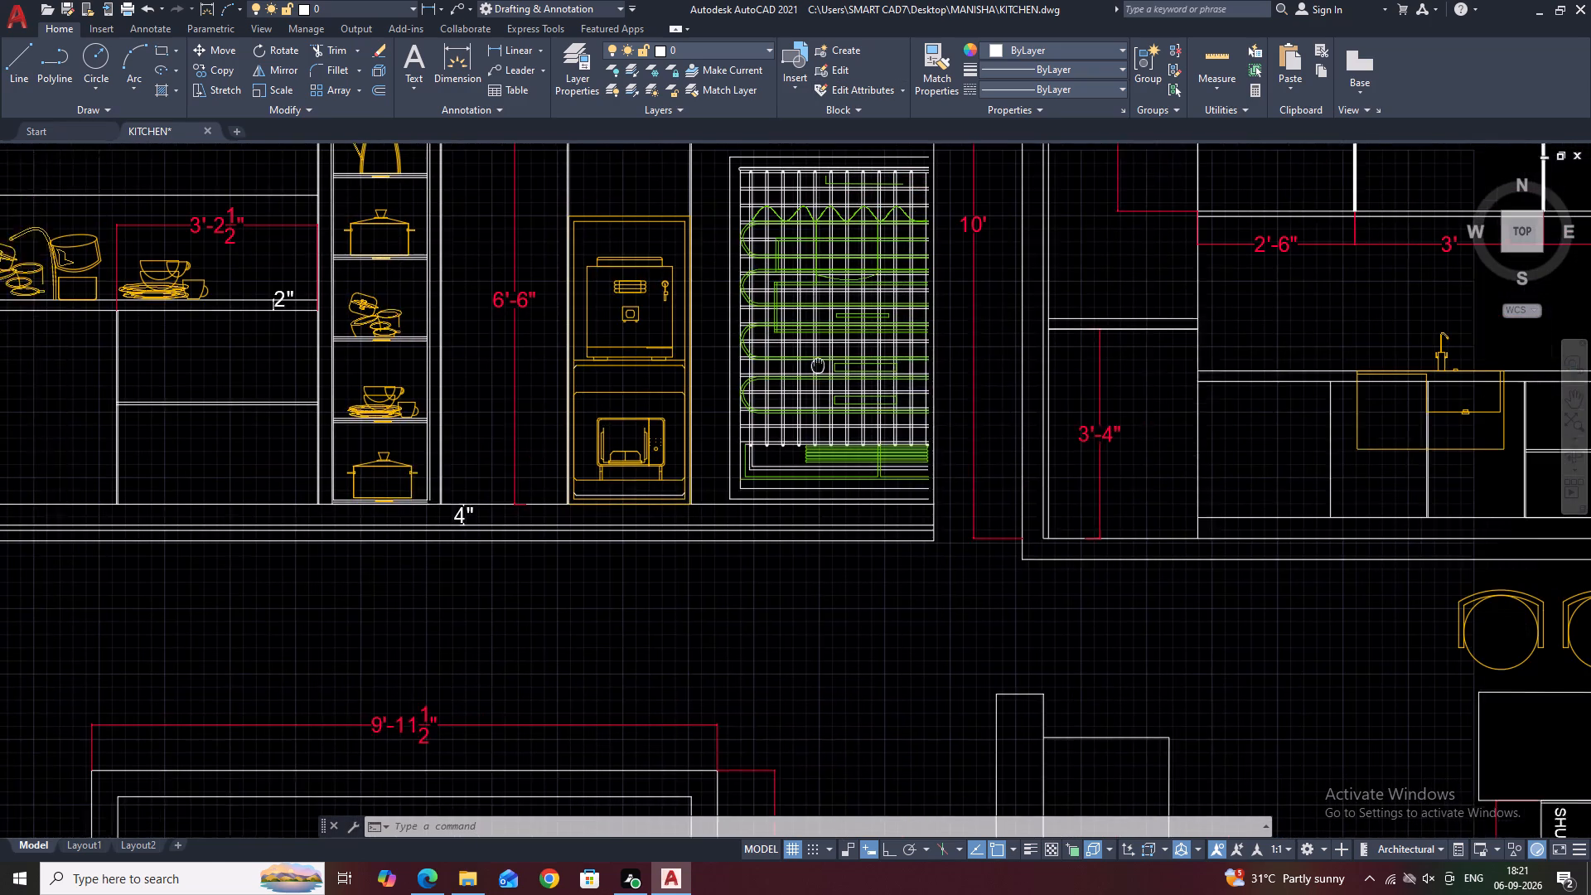
middle_drag(999, 289, 975, 338)
scroll(879, 269, up, 1)
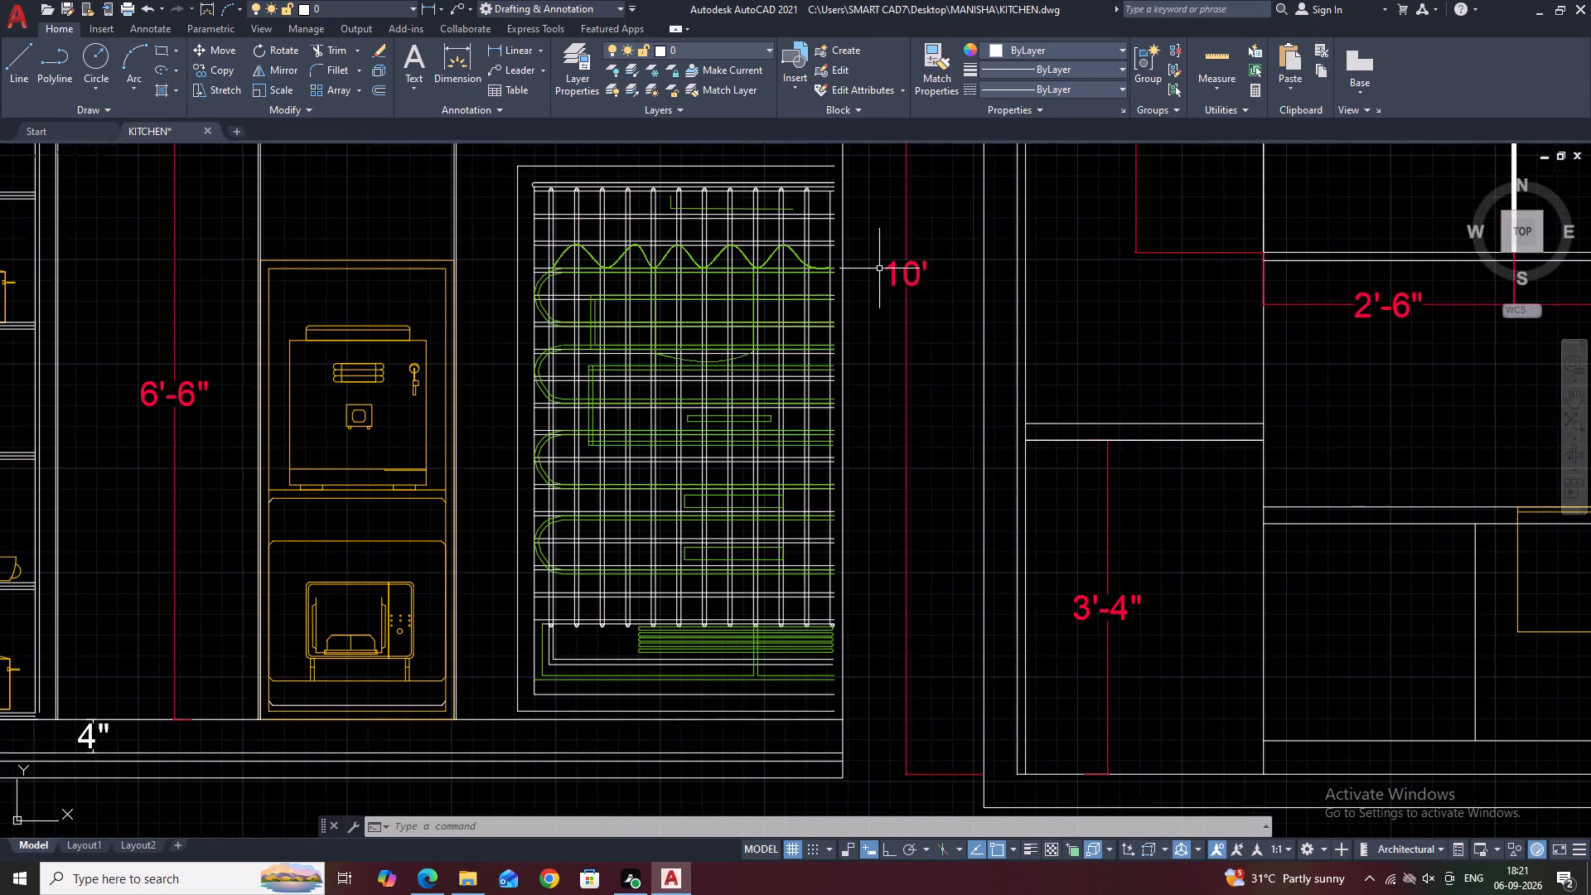
middle_drag(894, 268, 902, 322)
drag(951, 337, 937, 317)
click(889, 250)
scroll(911, 298, up, 2)
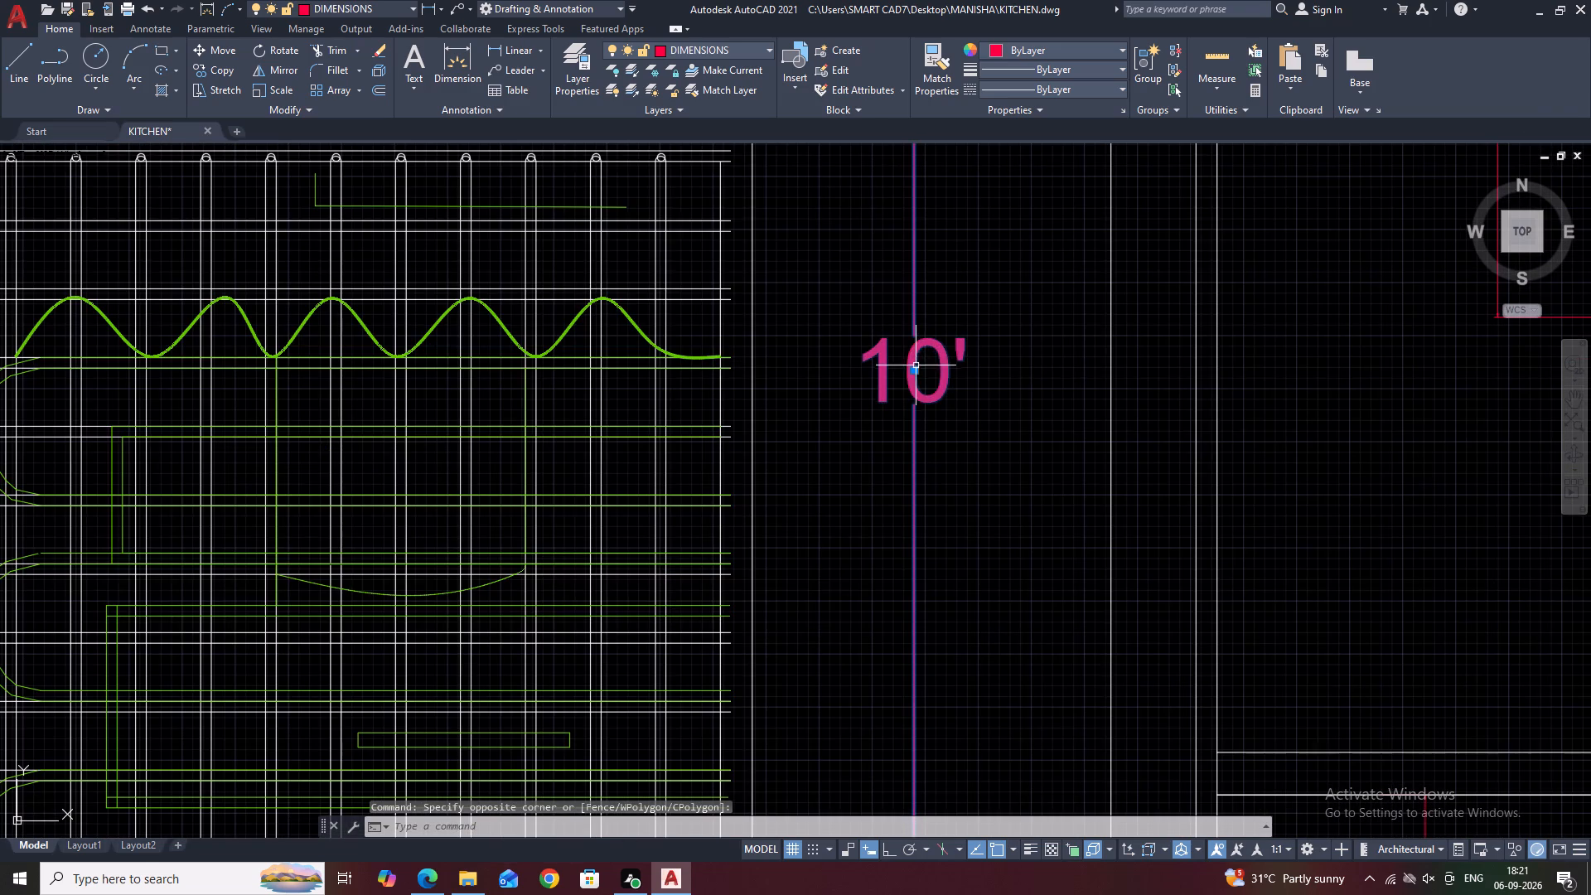
click(916, 369)
click(983, 371)
scroll(916, 336, down, 2)
middle_drag(1069, 358, 922, 345)
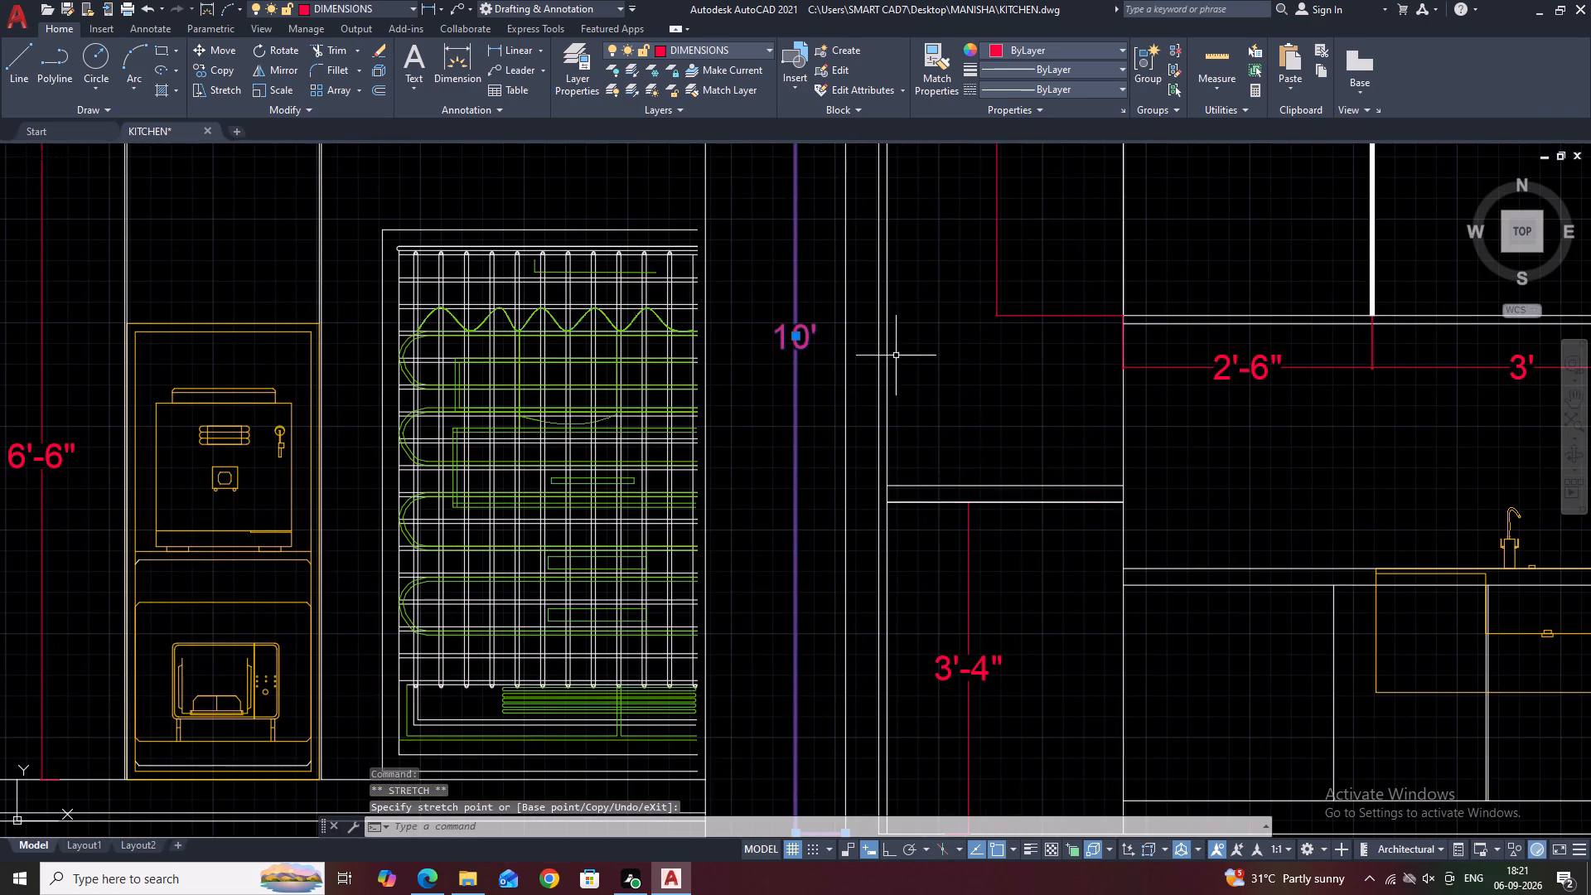
scroll(960, 428, down, 2)
middle_drag(1036, 402, 1019, 399)
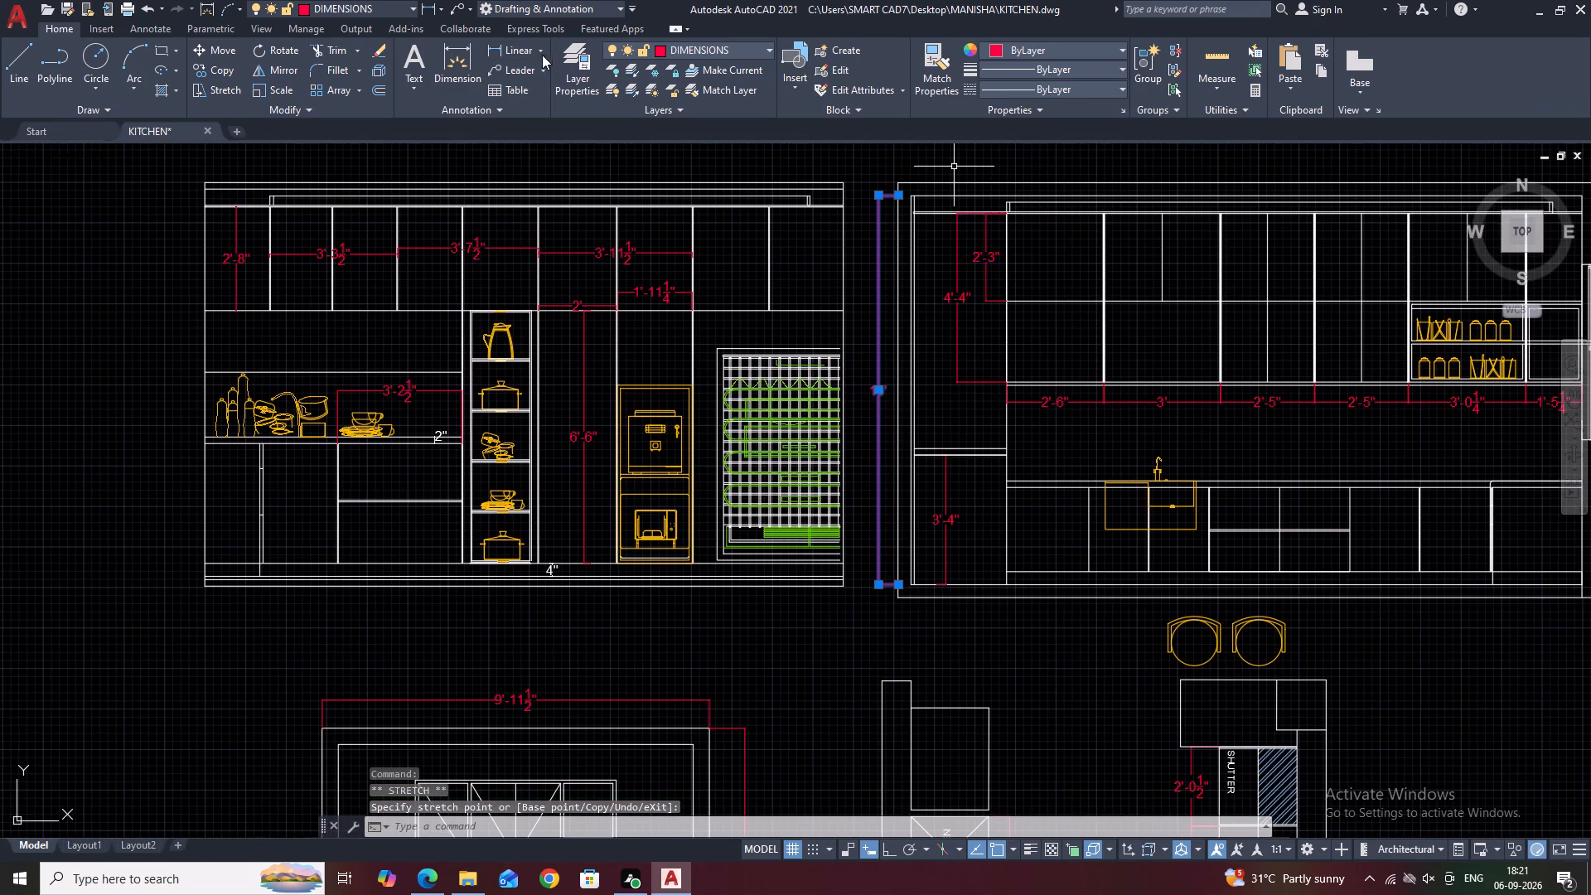
Add a linear dimension for the width of the ledge above the 3'-4" height dimension in the sink elevation.
click(530, 52)
scroll(1037, 480, up, 2)
scroll(771, 418, up, 2)
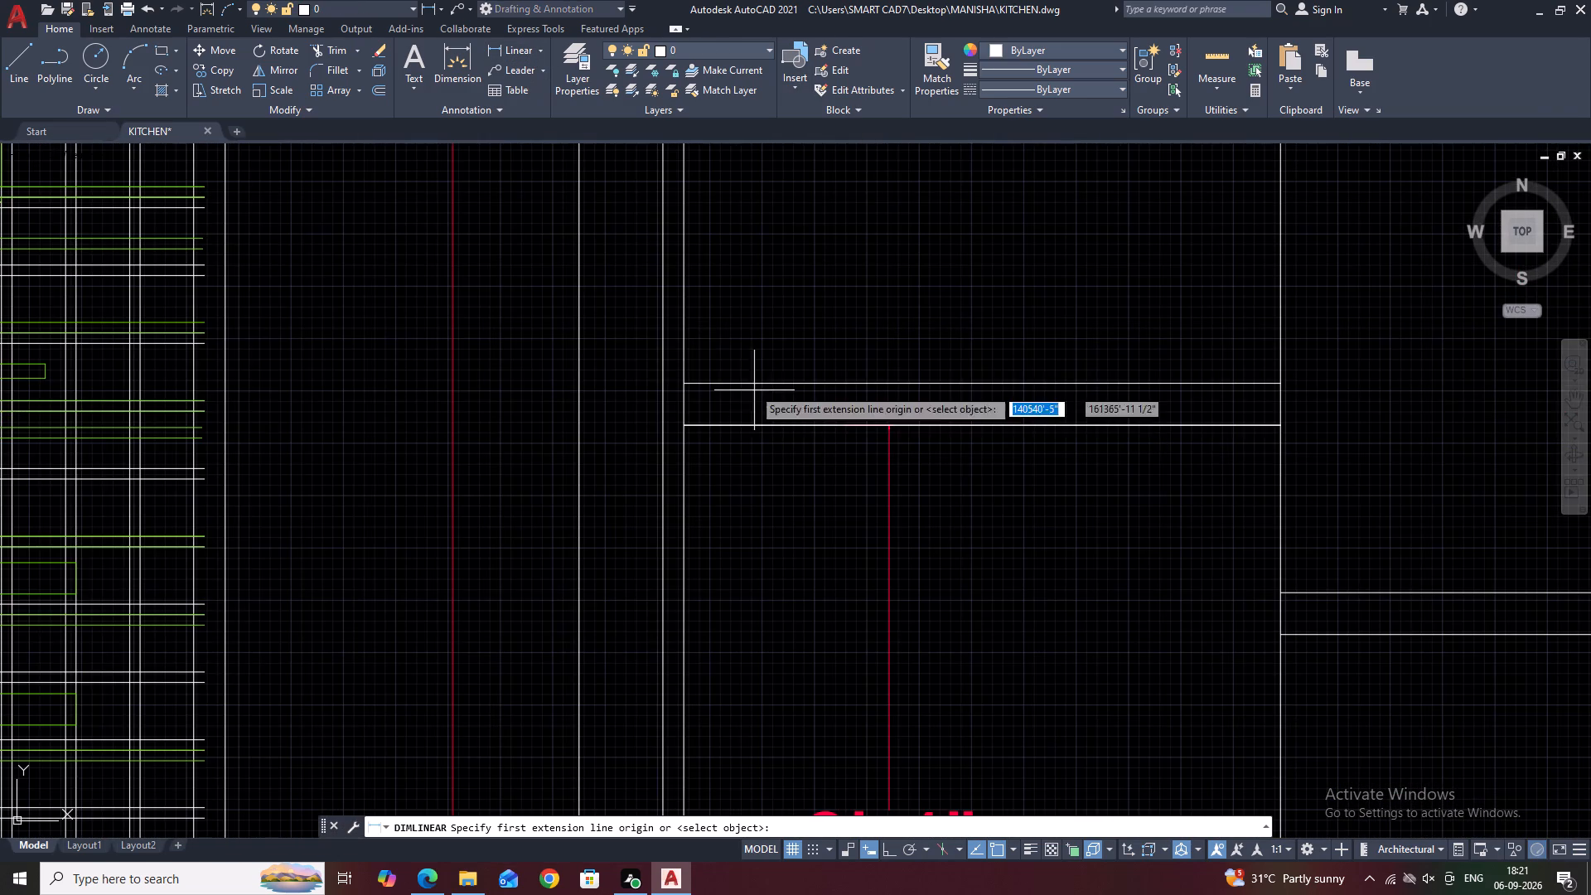
drag(682, 382, 694, 382)
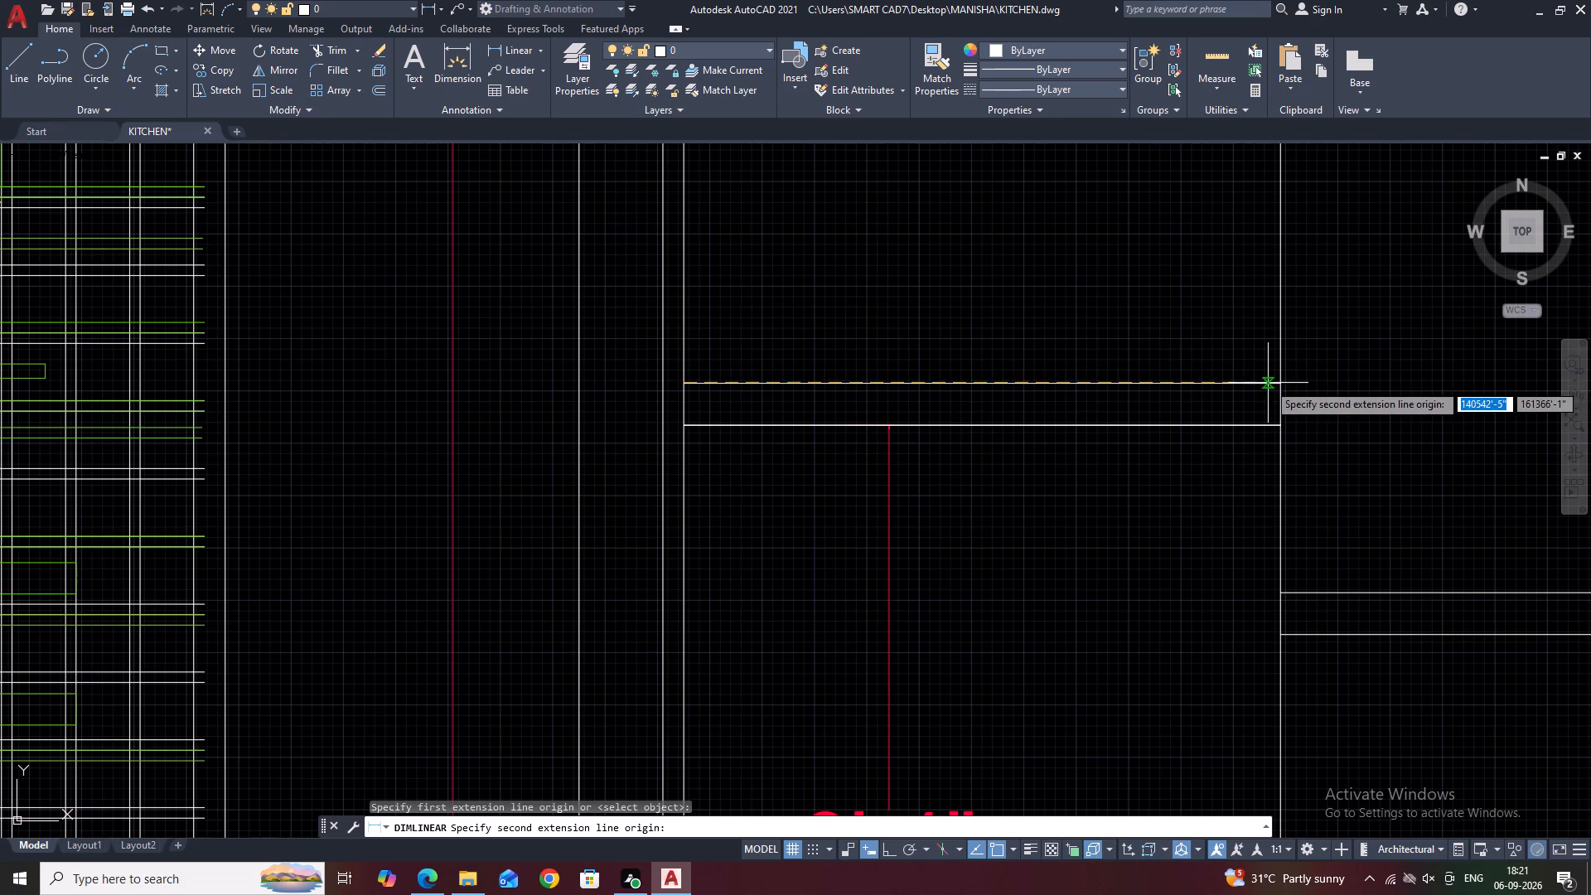
click(1275, 383)
click(1233, 283)
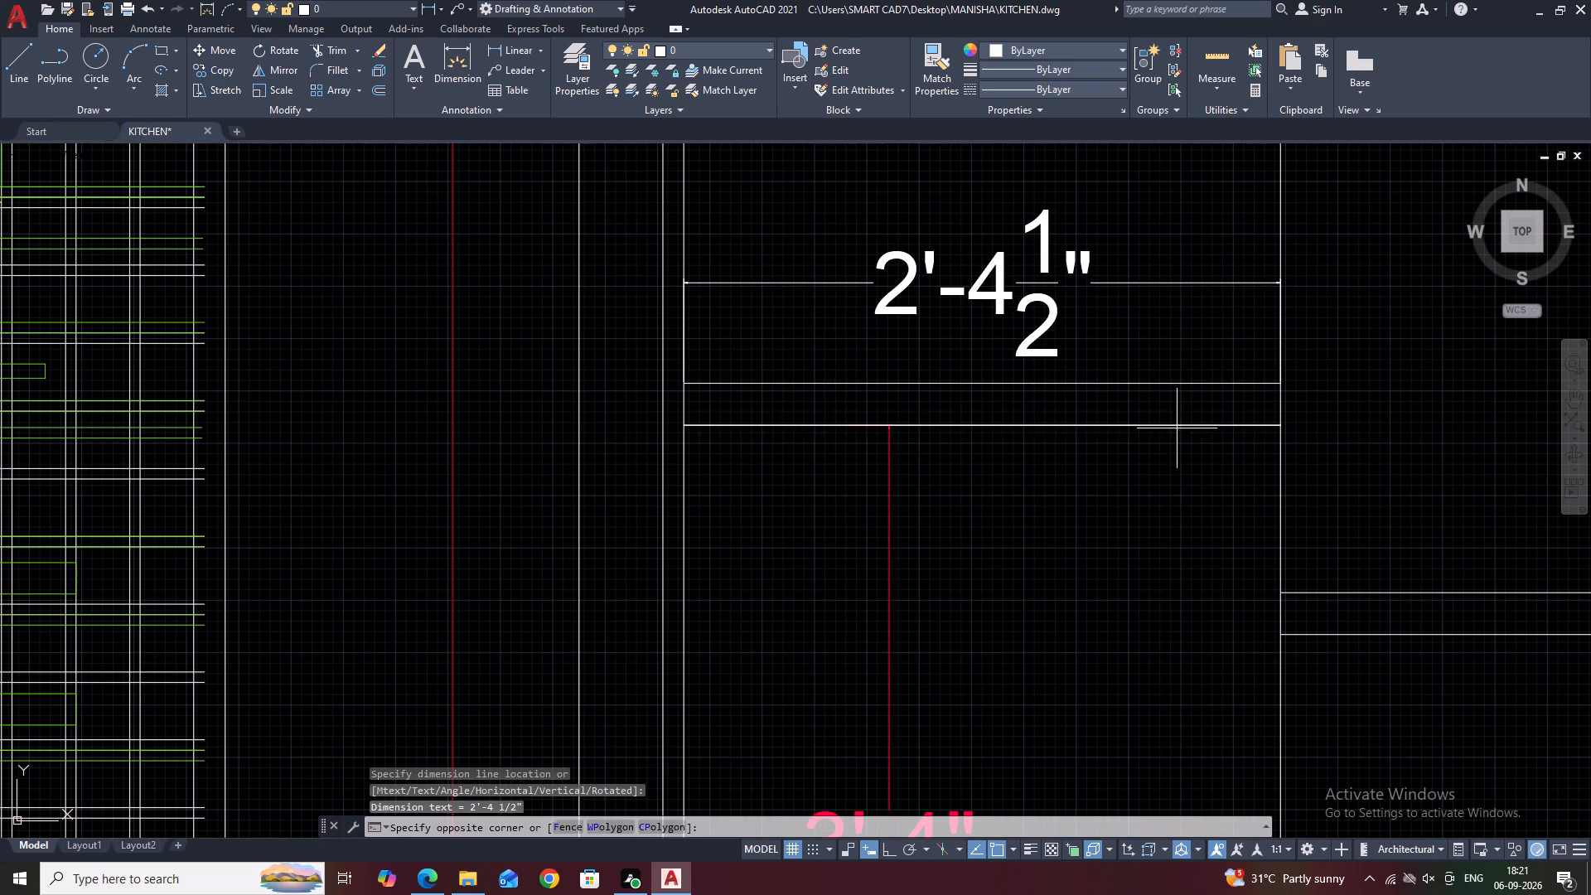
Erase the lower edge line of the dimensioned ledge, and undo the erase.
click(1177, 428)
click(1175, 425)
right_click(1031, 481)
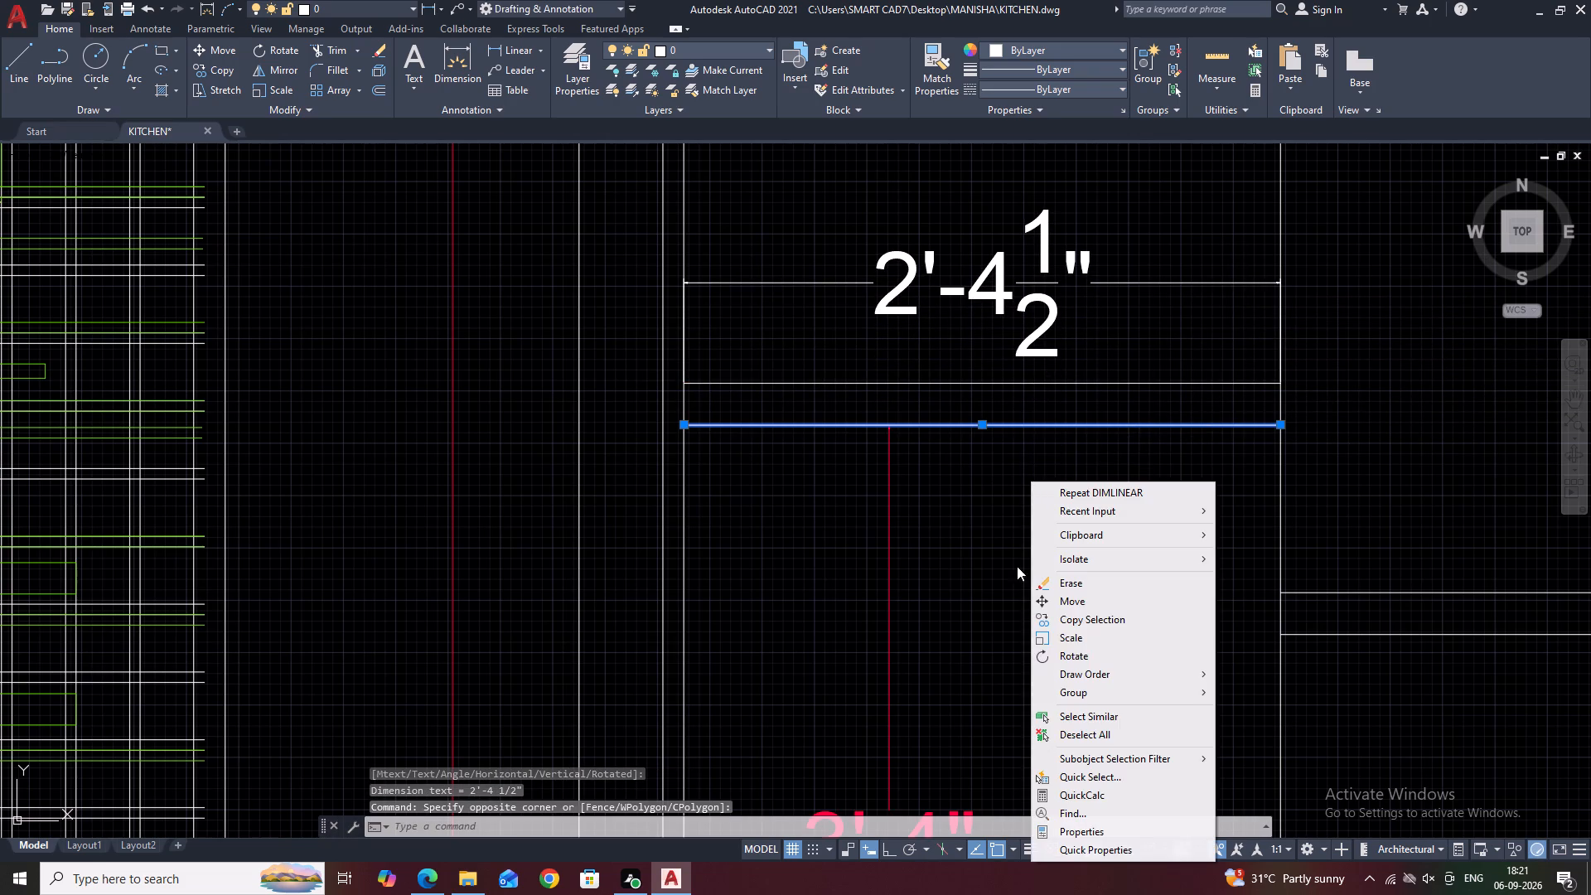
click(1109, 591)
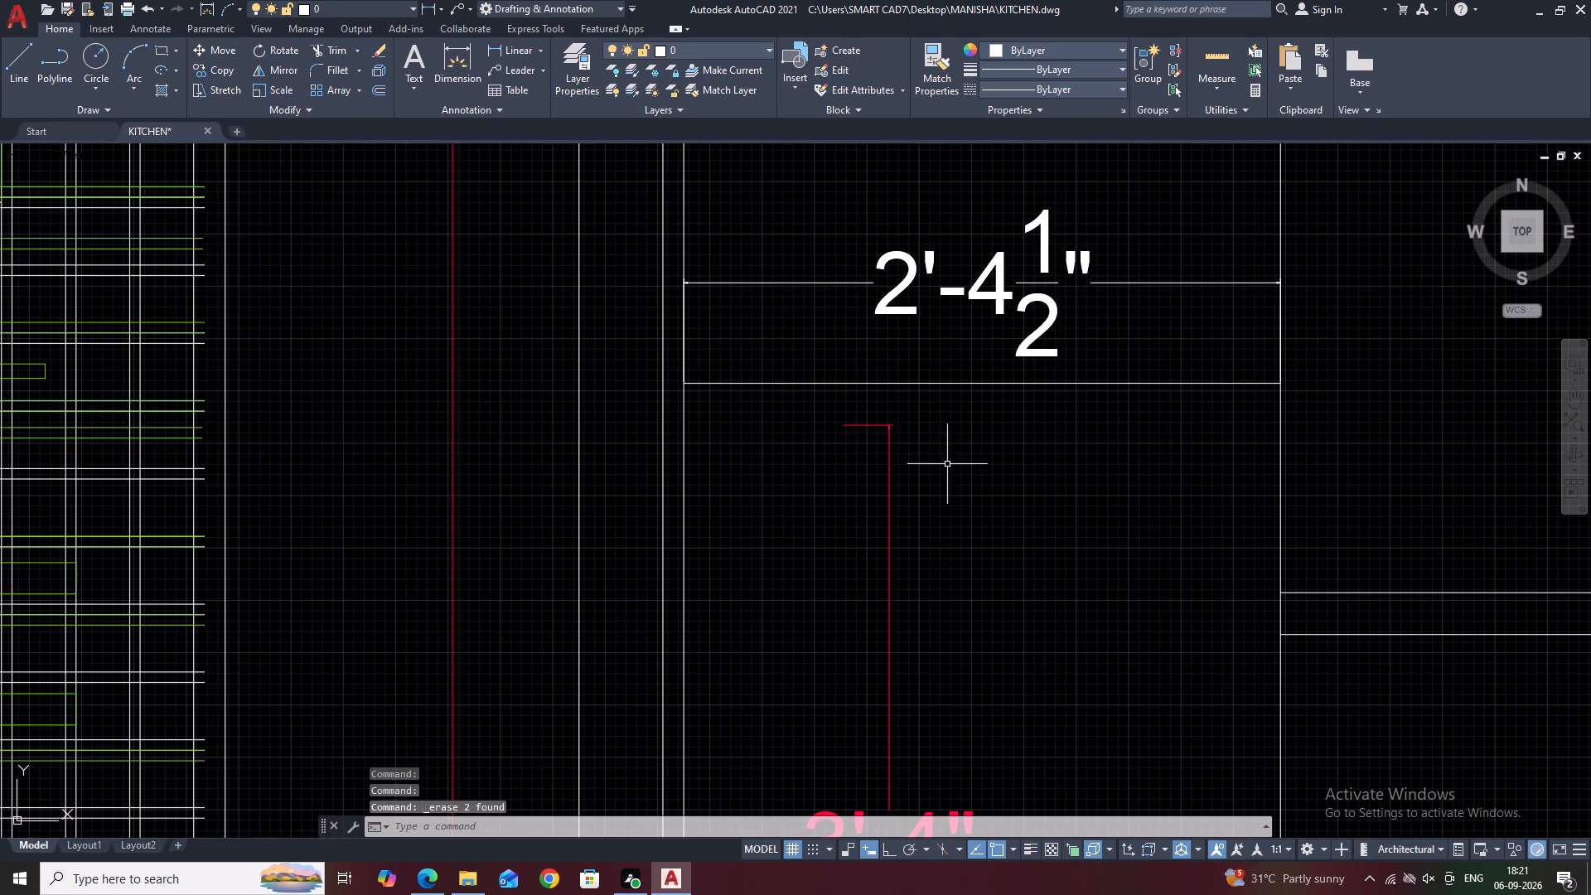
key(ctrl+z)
Trim away the duplicate line lying on the ledge's lower edge.
text(TR)
key(space)
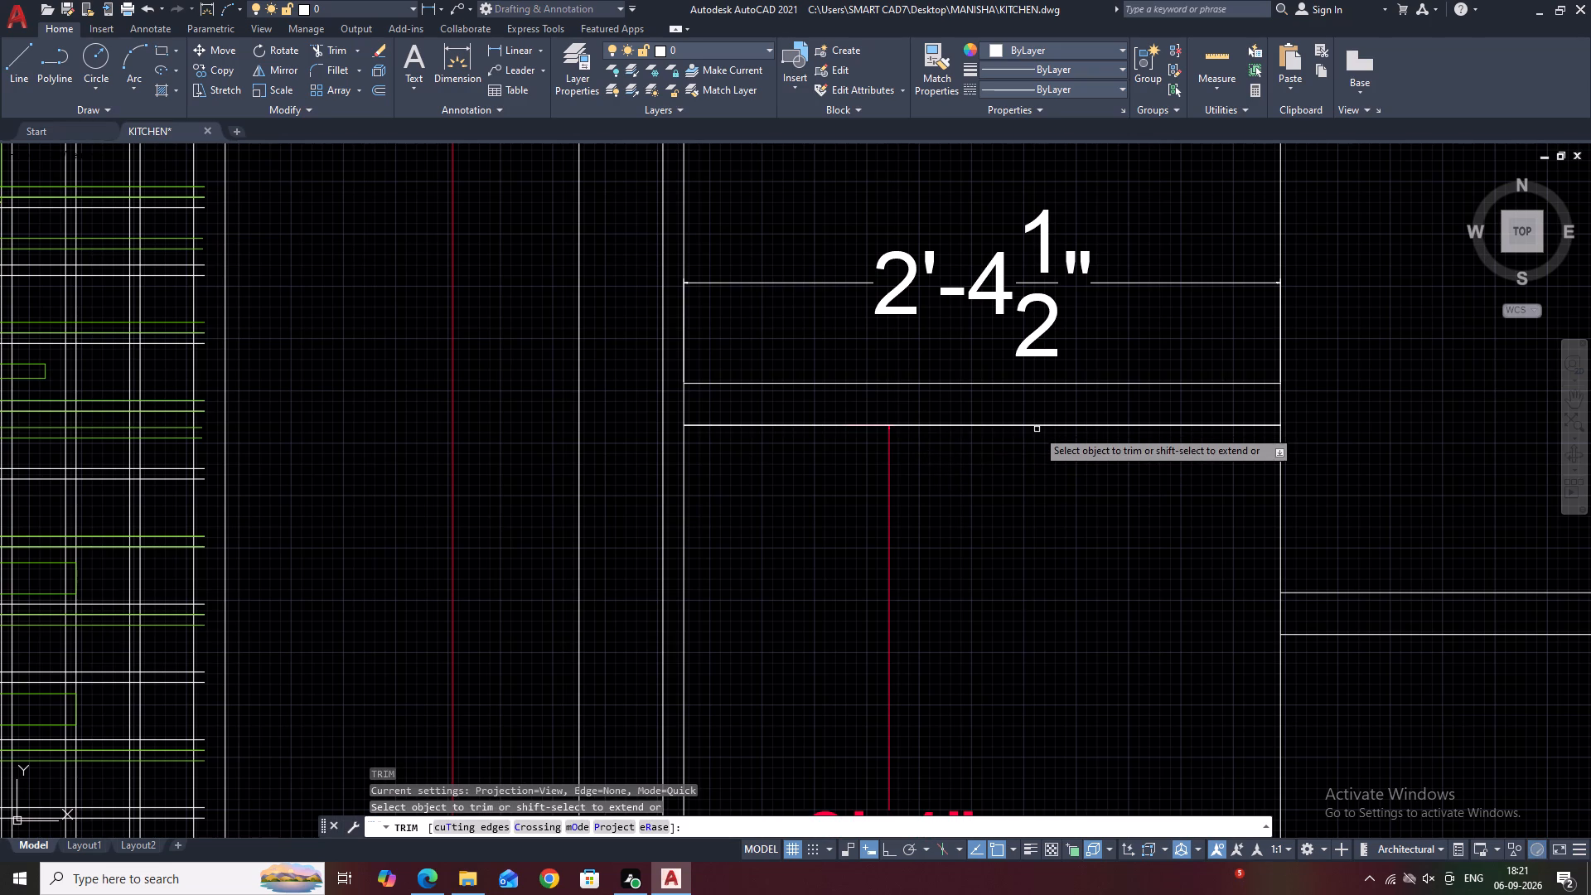
click(1039, 427)
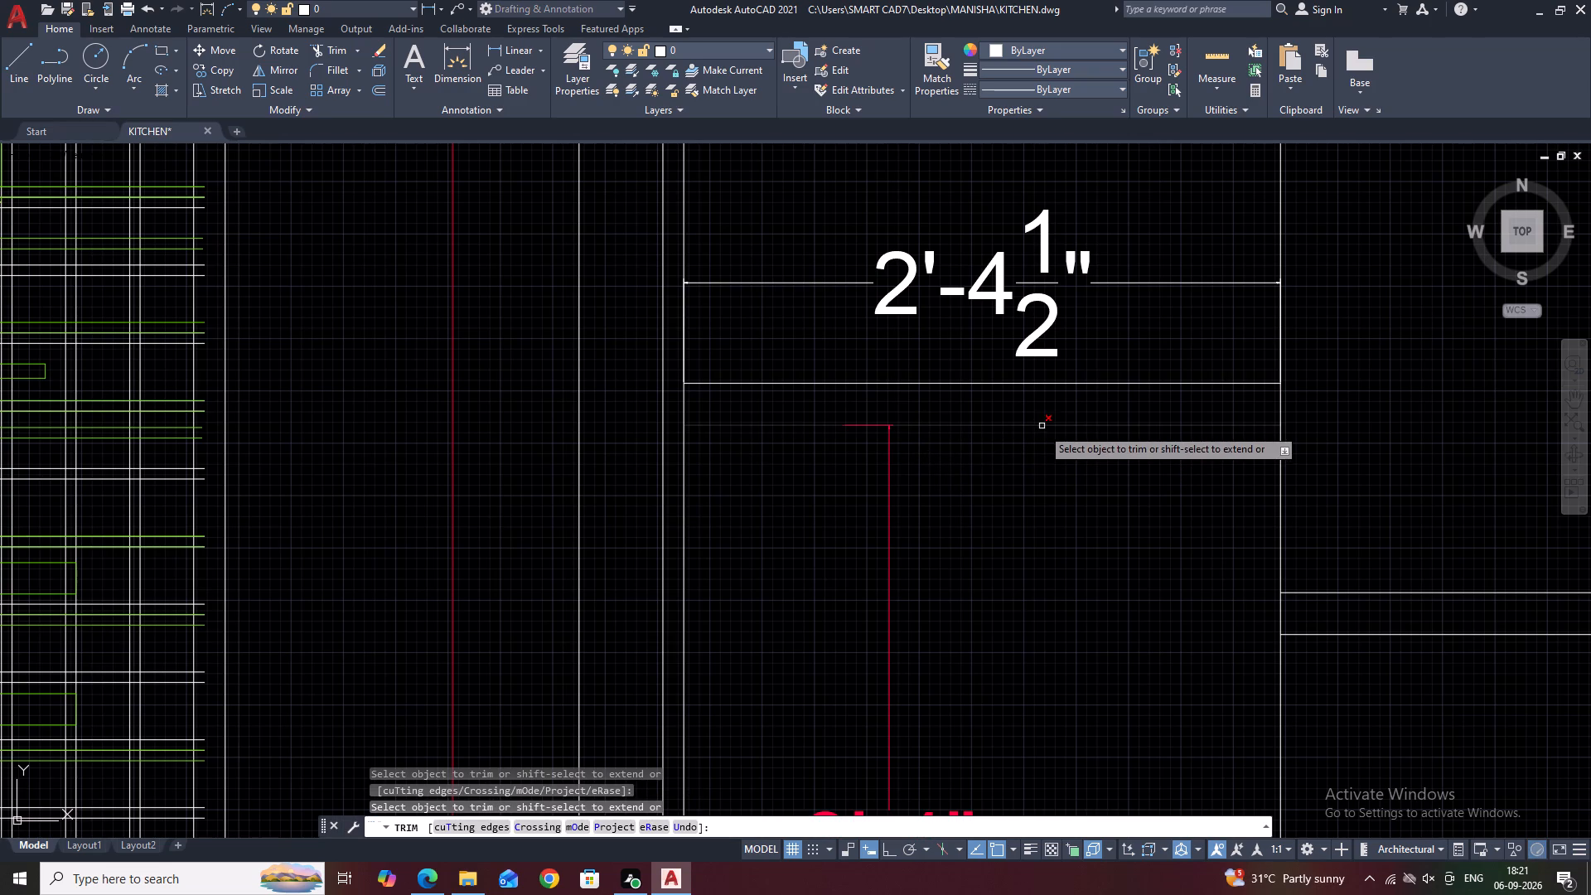
right_click(1045, 561)
click(1097, 588)
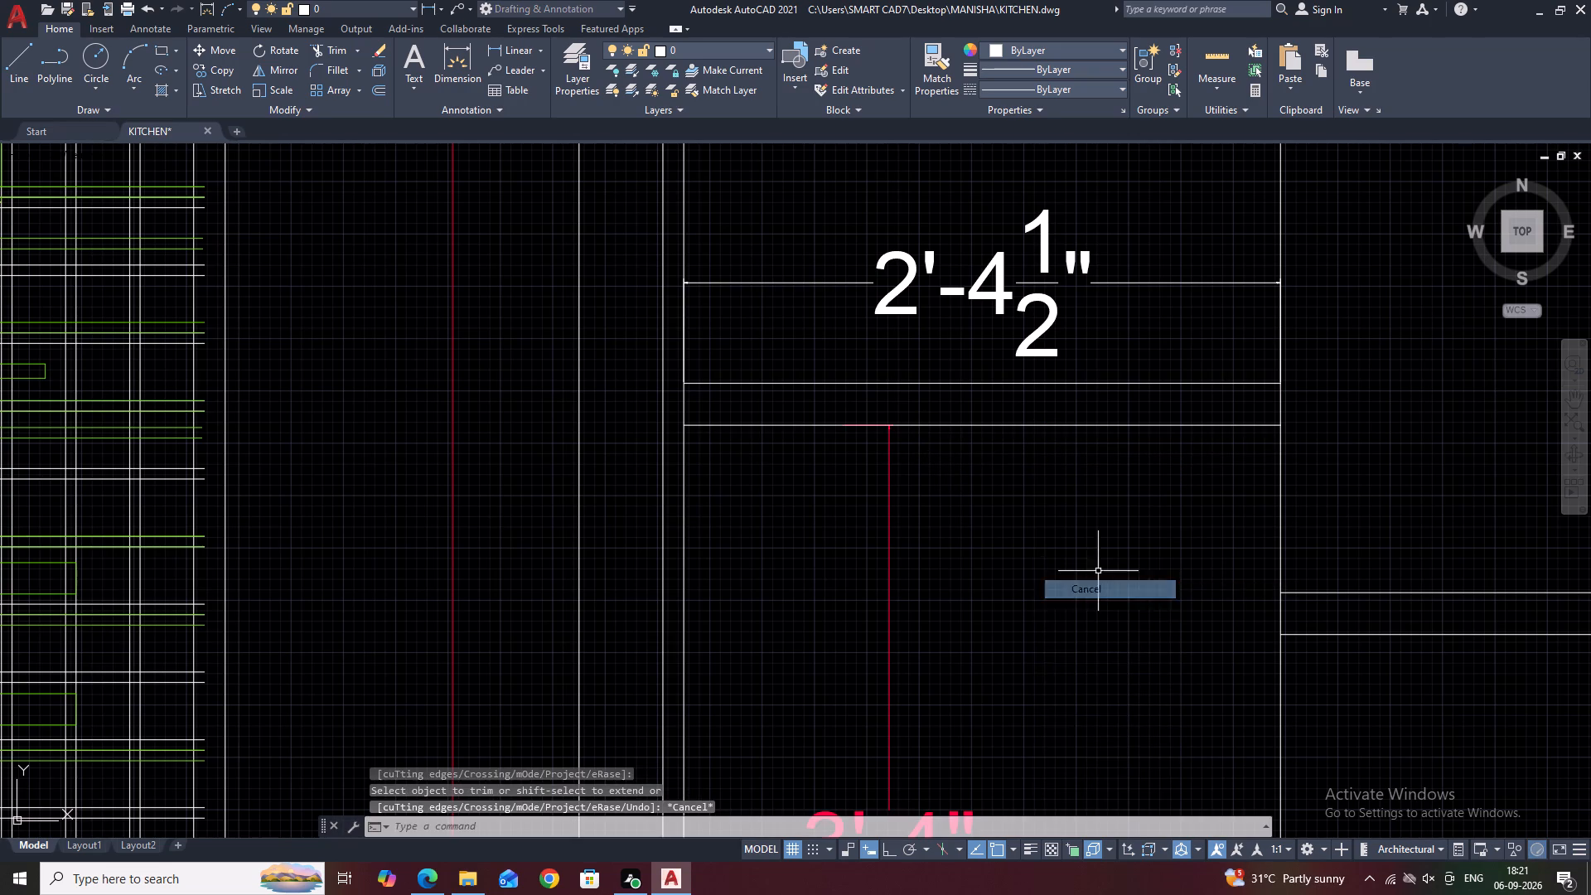
Add a linear dimension for the width of the two-door sink base cabinet, placed above the faucet.
scroll(1028, 518, down, 2)
scroll(1029, 364, down, 1)
middle_drag(1031, 365, 874, 349)
middle_drag(1021, 407, 883, 410)
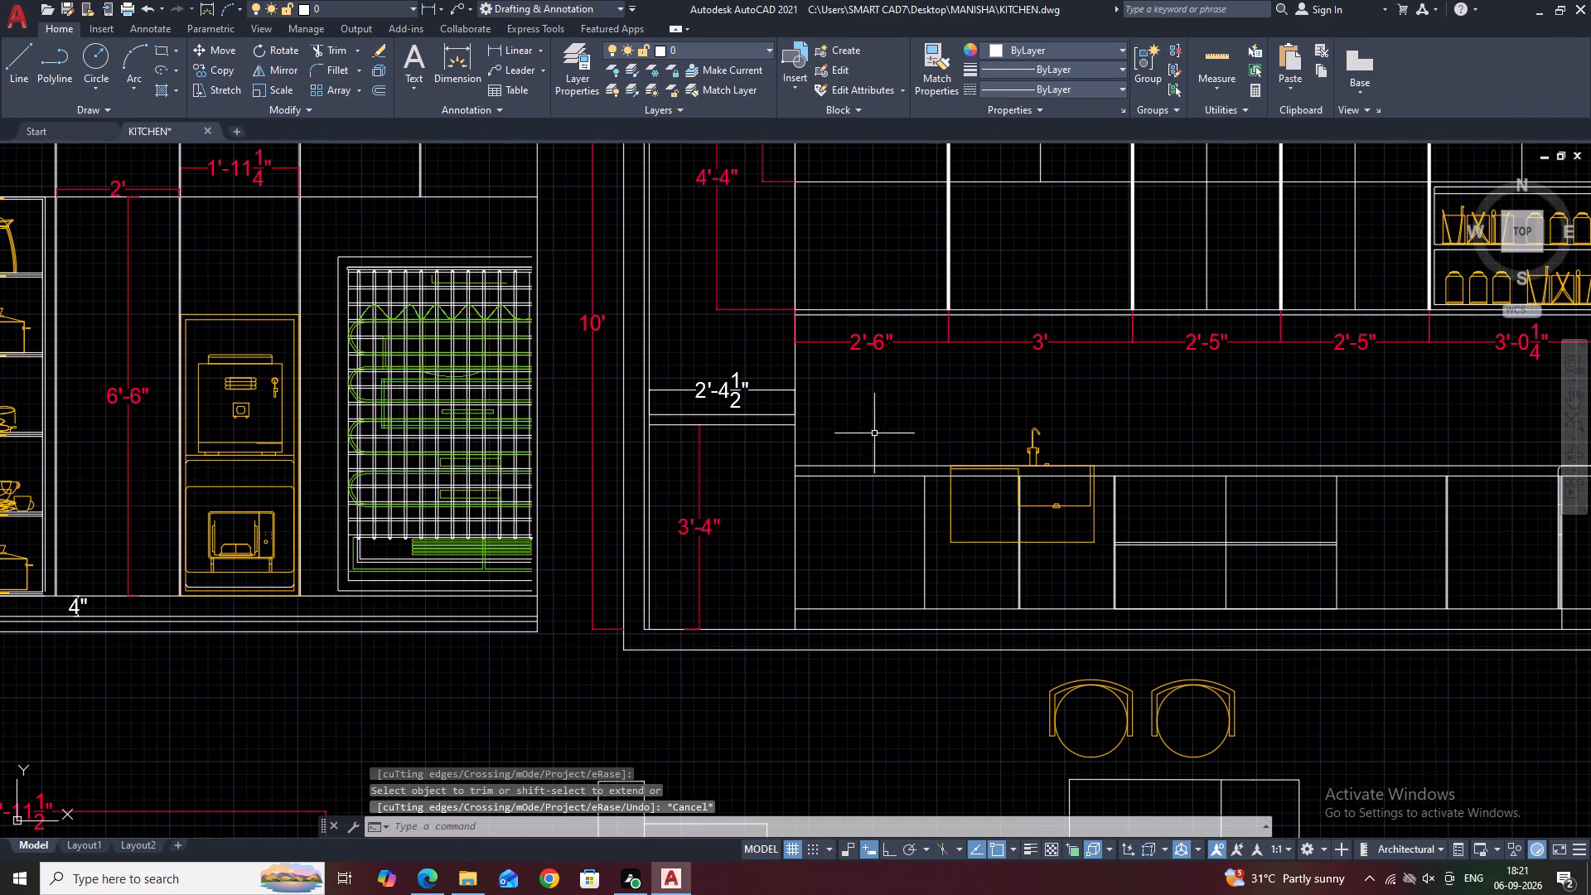
scroll(931, 348, down, 1)
middle_drag(1087, 354, 1023, 374)
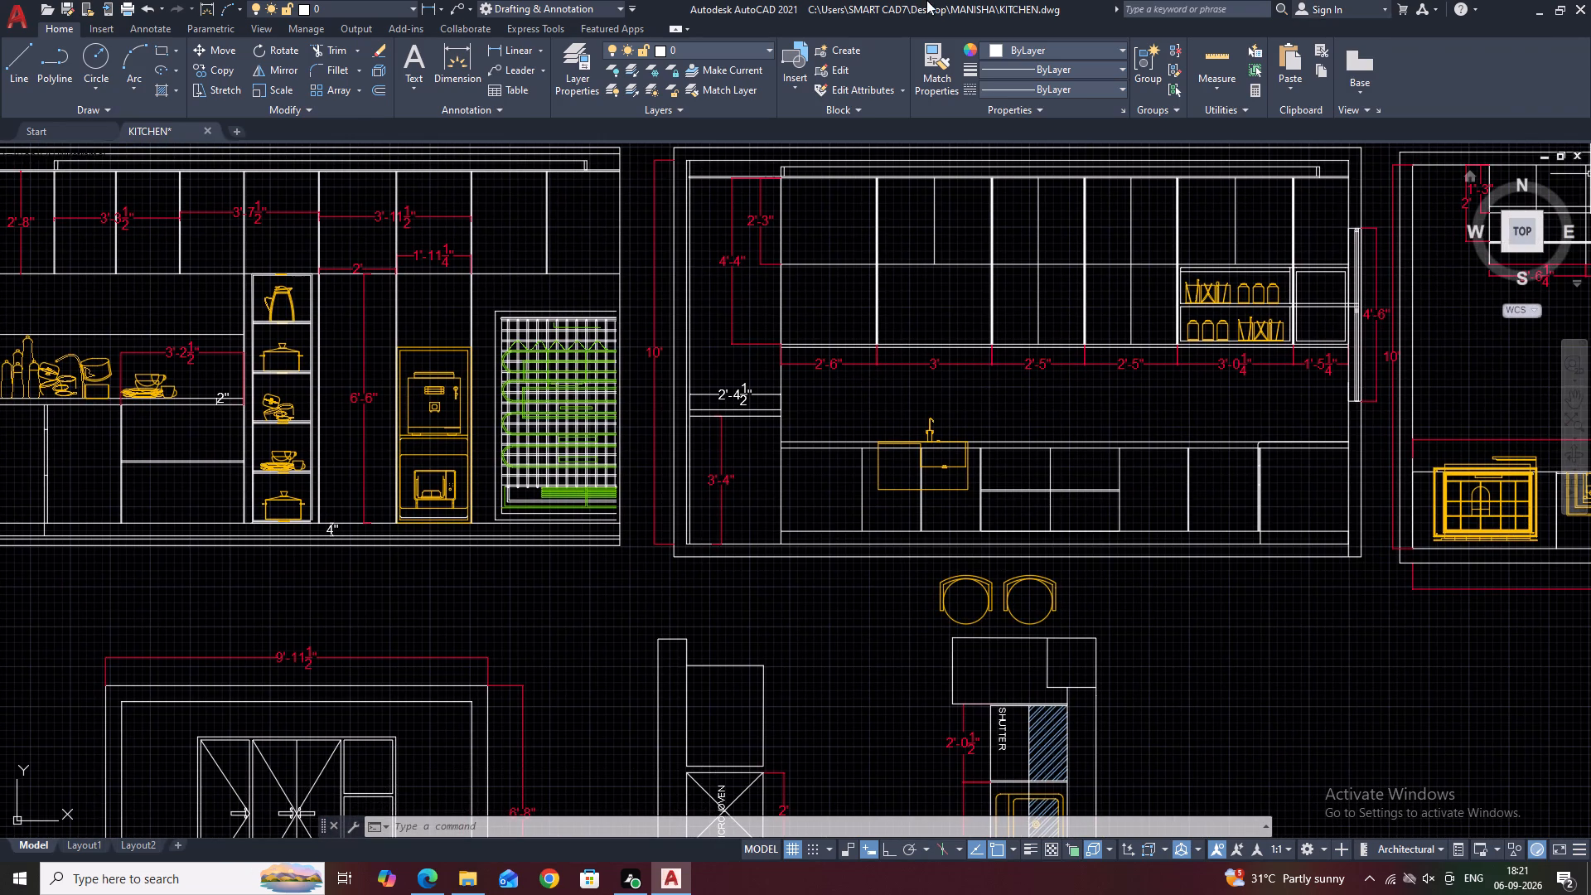
drag(515, 42, 515, 51)
scroll(817, 452, up, 2)
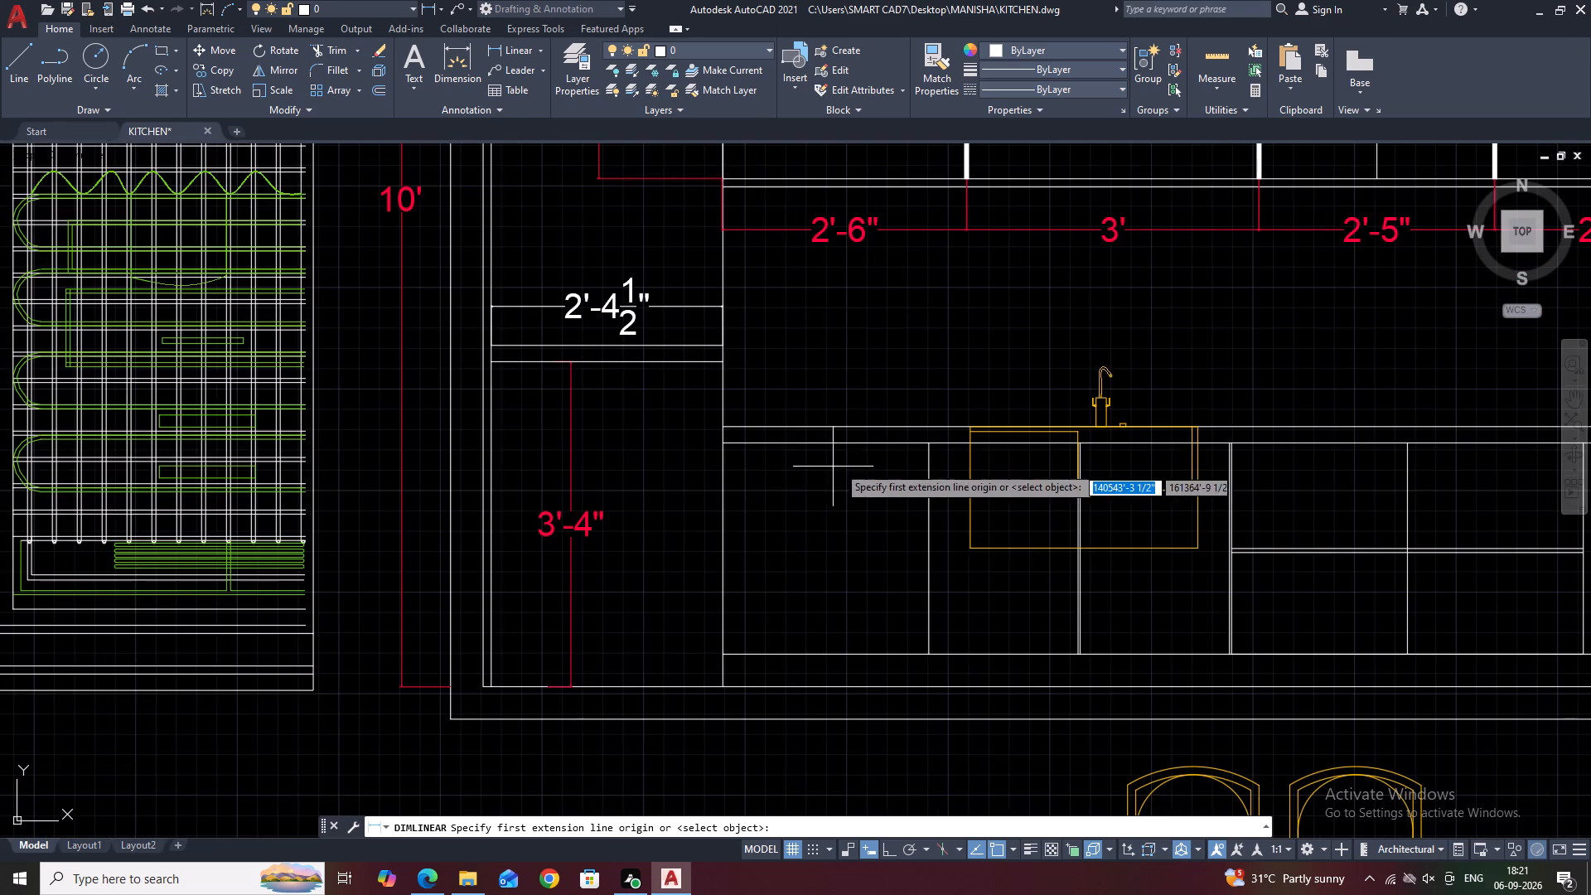
click(930, 442)
scroll(1043, 443, down, 2)
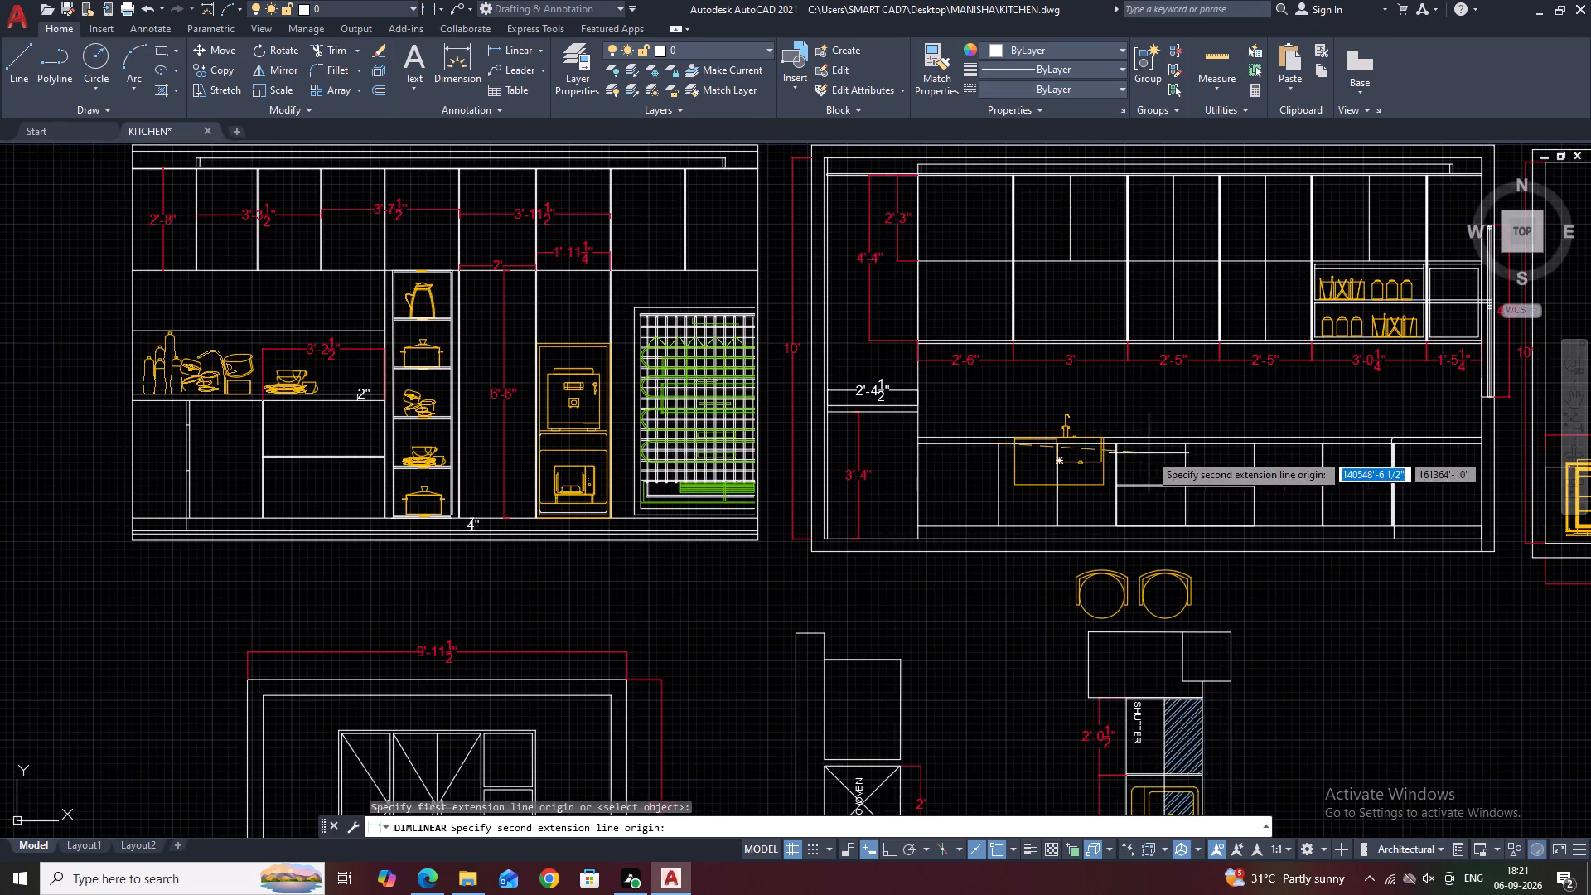
scroll(1132, 447, up, 4)
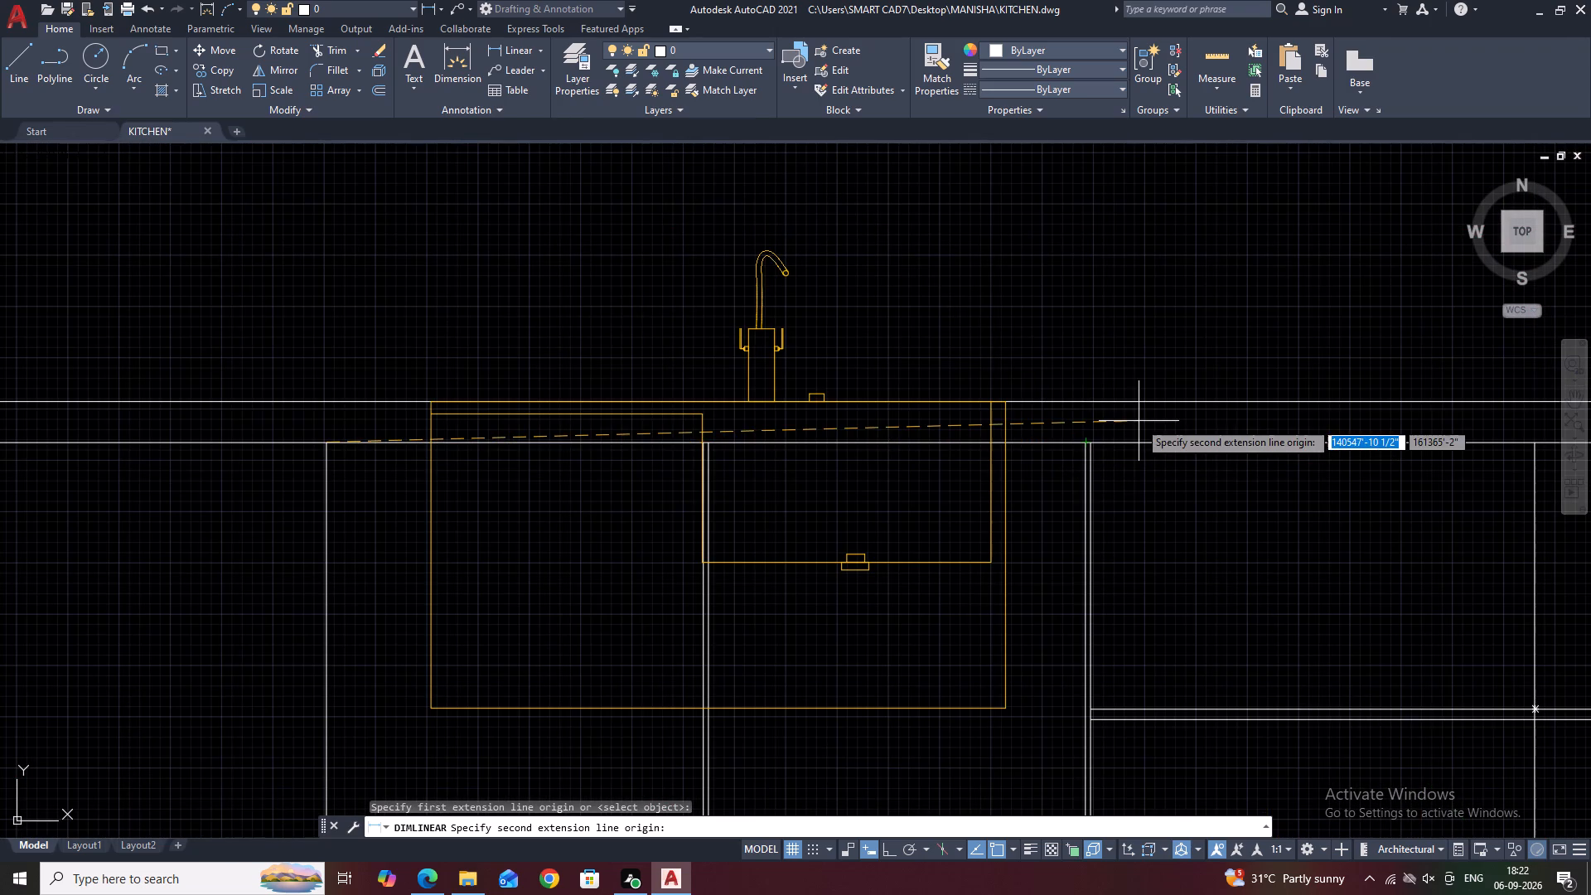
scroll(1090, 447, up, 3)
click(1082, 440)
scroll(1067, 288, down, 3)
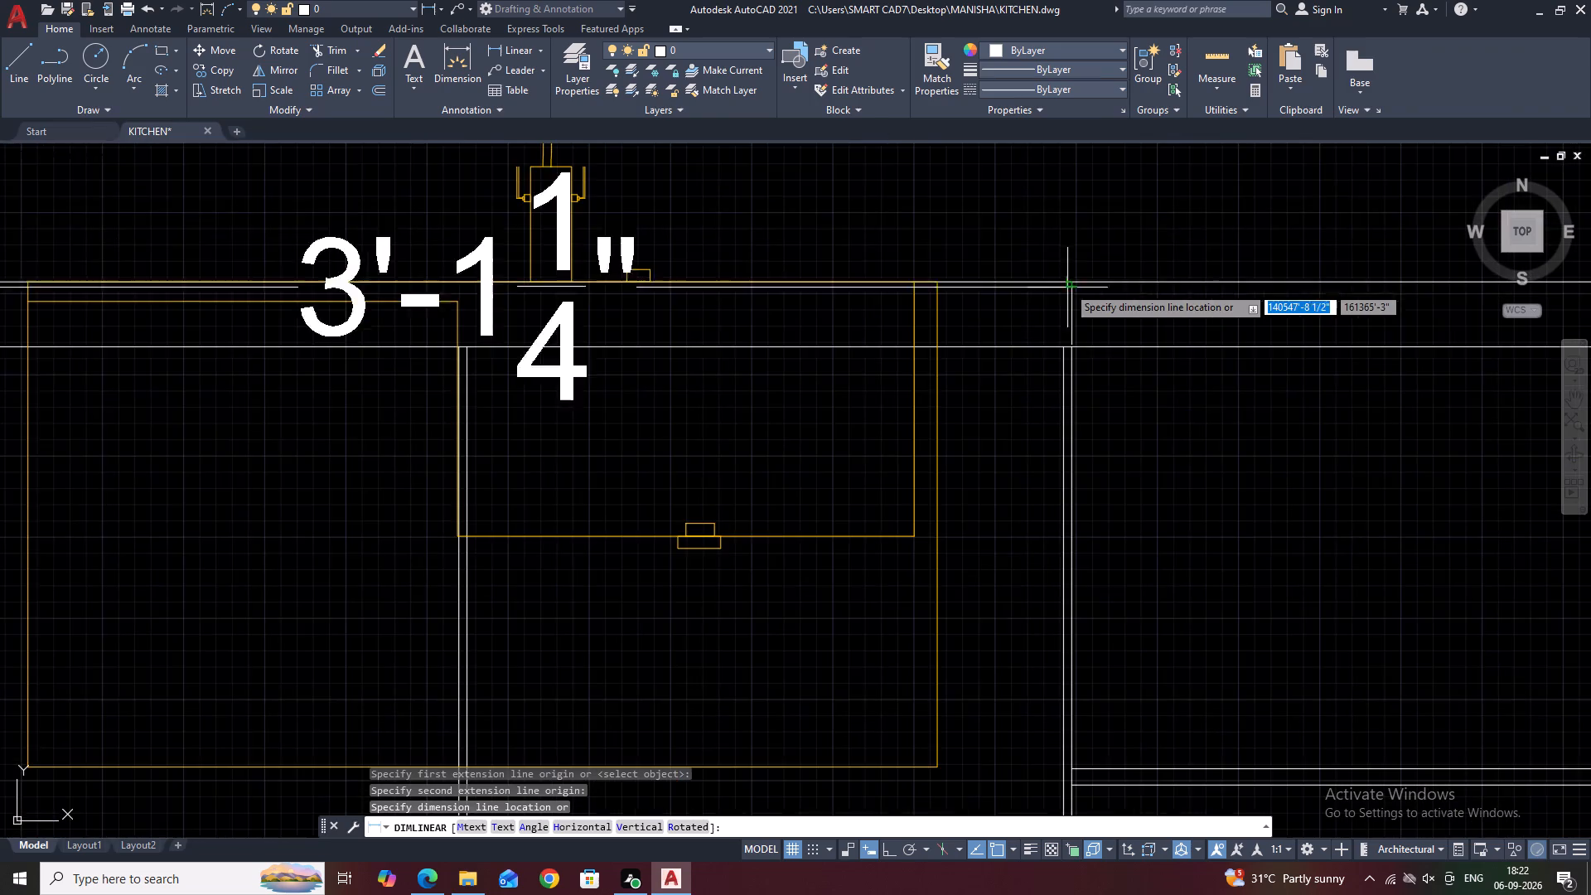
middle_drag(1068, 265, 1076, 407)
scroll(1069, 389, down, 3)
click(1068, 310)
Add a linear dimension above the countertop for the width of the drawer unit beside the sink cabinet.
middle_drag(1115, 356, 981, 419)
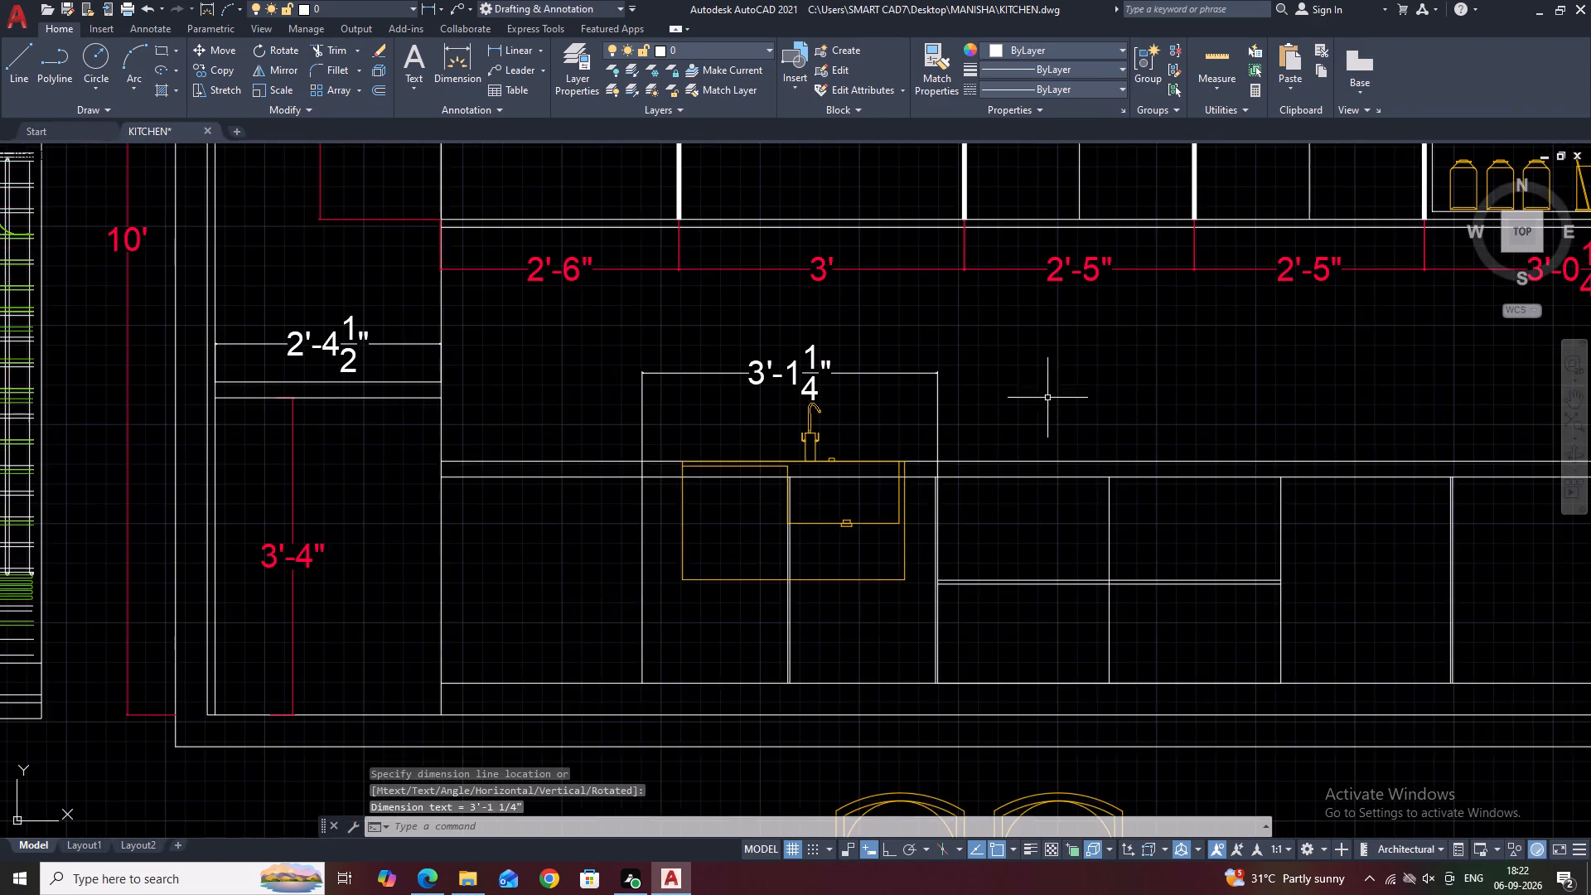
middle_drag(1053, 397, 994, 419)
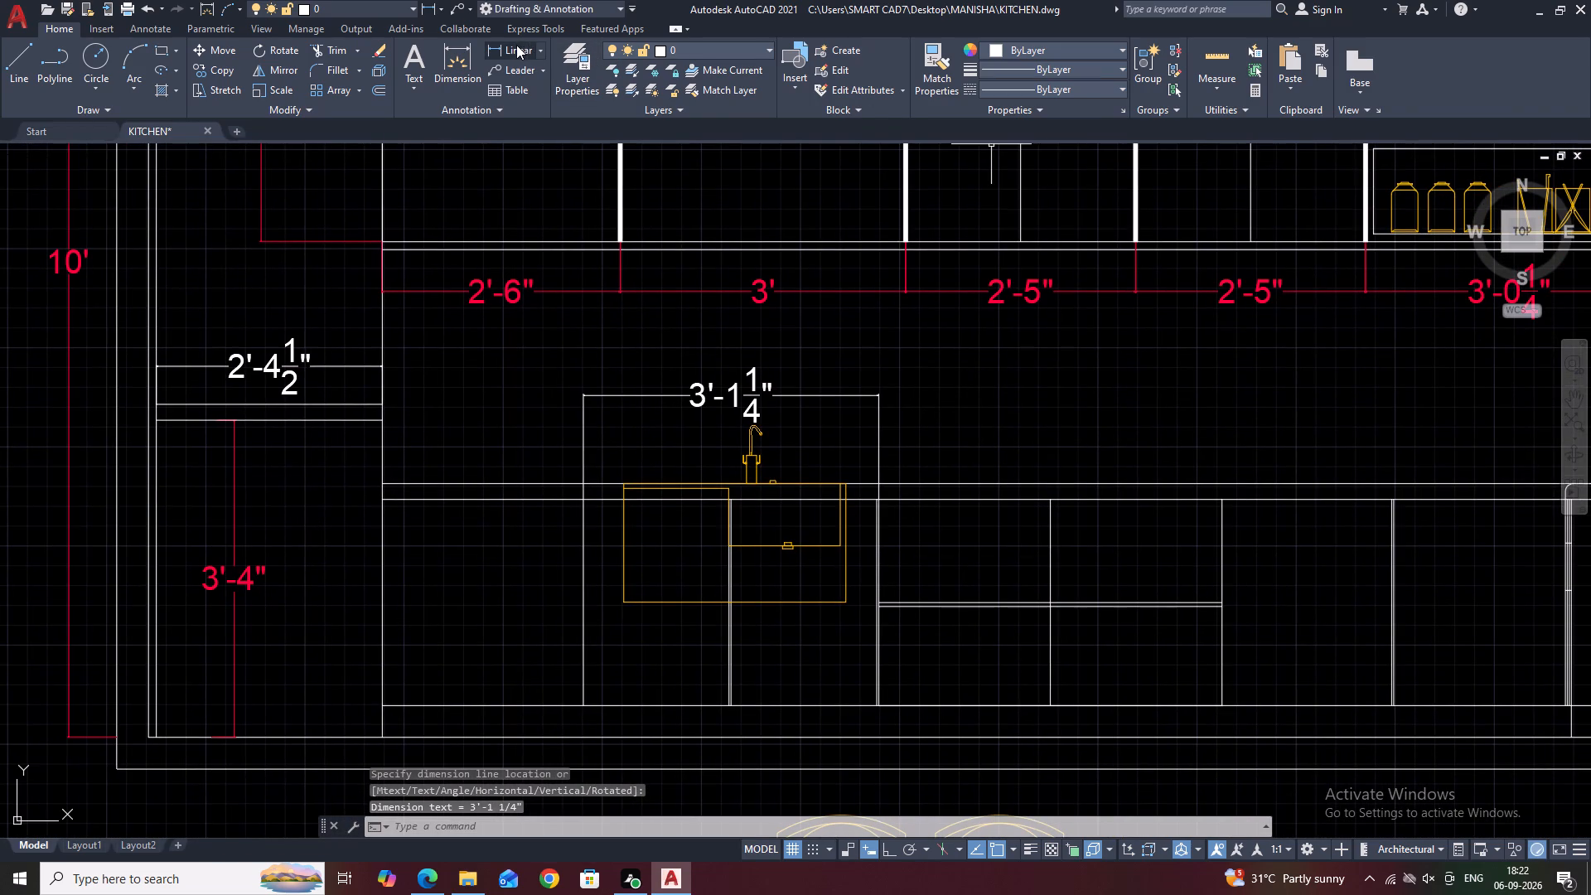
click(516, 45)
scroll(882, 498, up, 3)
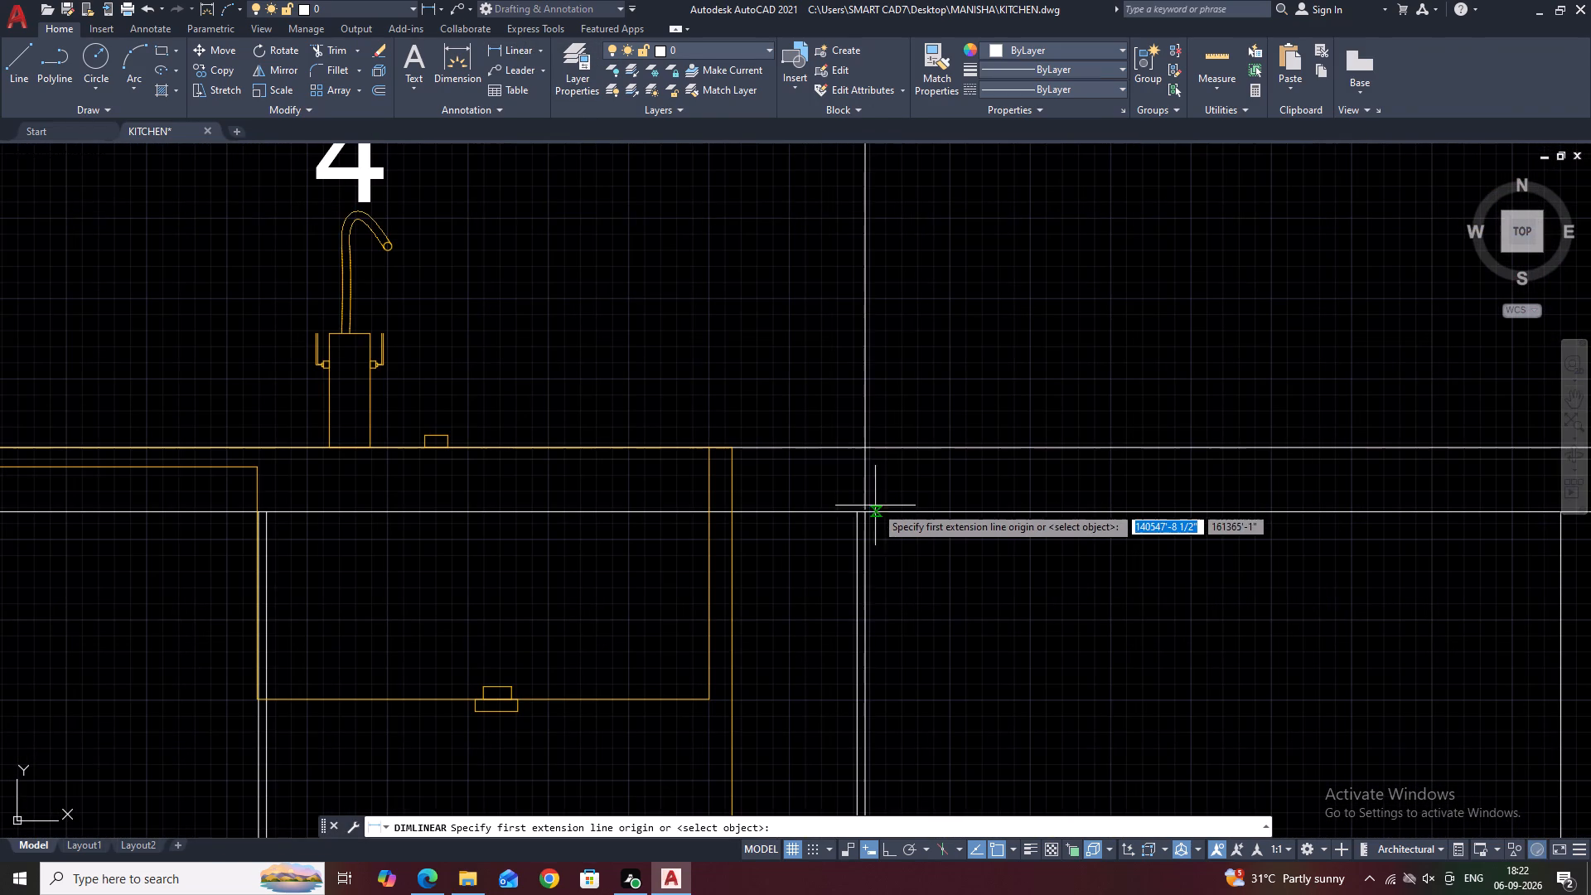
click(867, 512)
scroll(896, 512, down, 2)
scroll(1241, 506, down, 1)
middle_drag(1241, 506, 1230, 508)
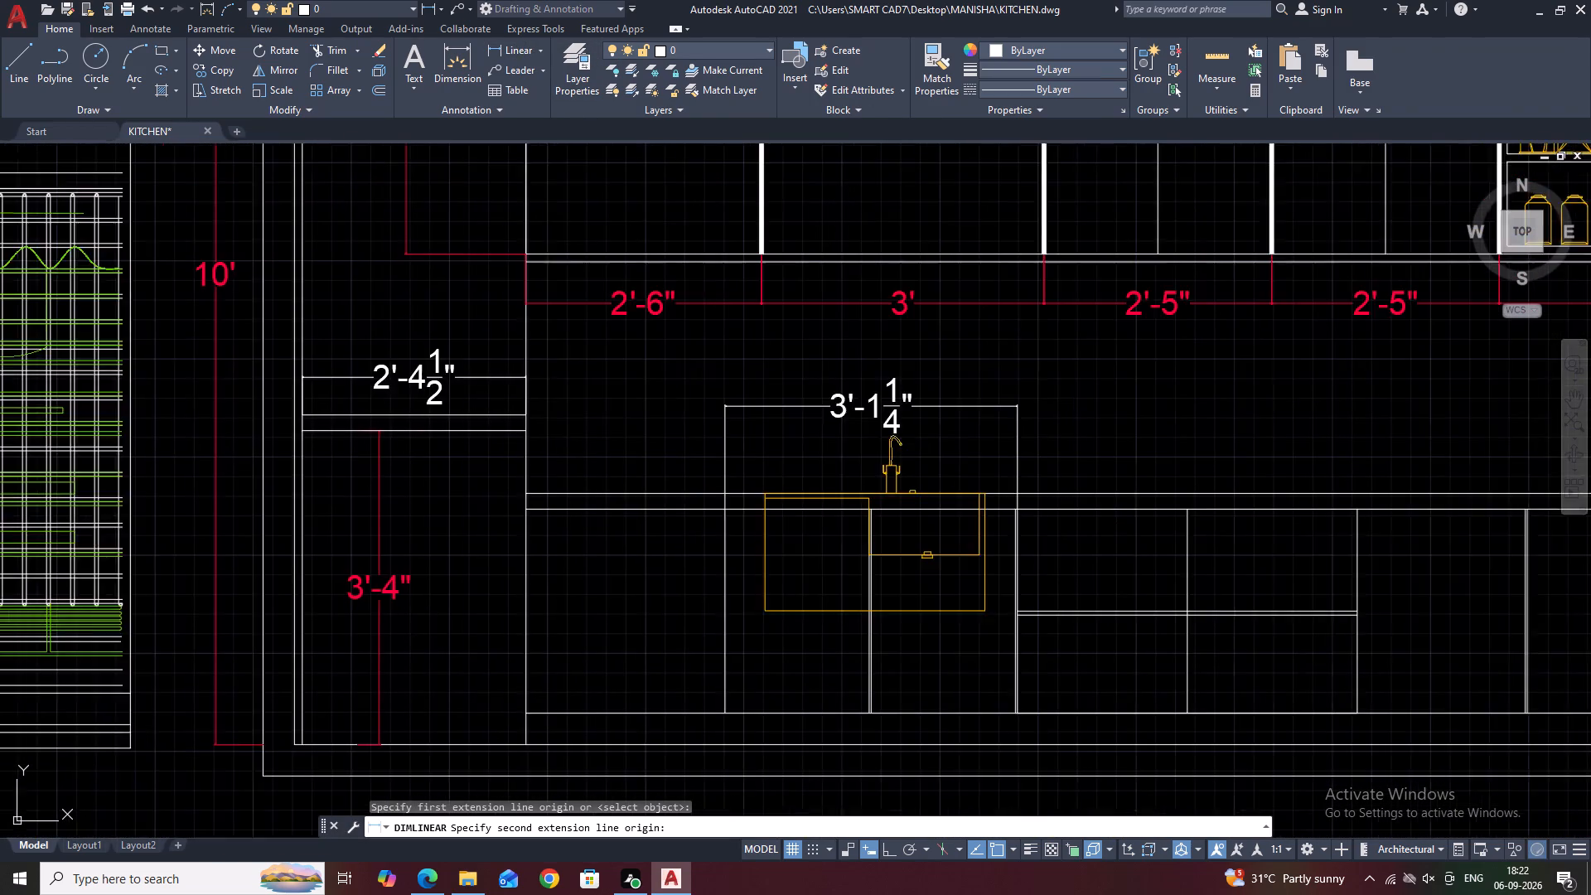
middle_drag(1230, 508, 1088, 506)
scroll(1238, 519, up, 2)
click(1143, 498)
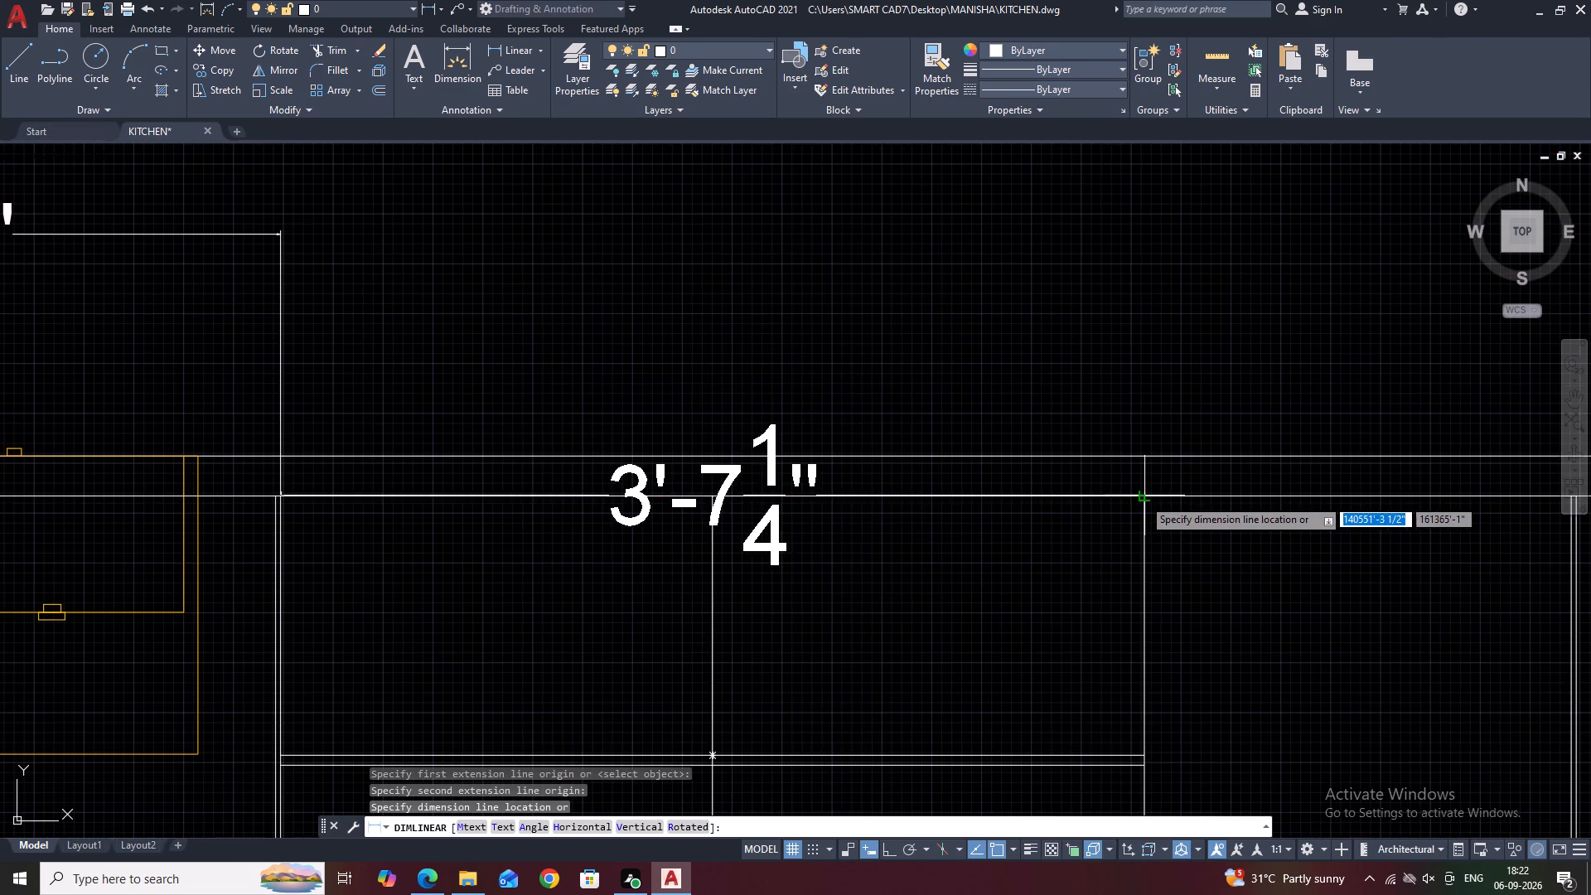
click(1129, 264)
Add a vertical linear dimension for the base cabinet door height beside the drawer unit, from plinth to countertop underside.
scroll(1135, 302, down, 3)
middle_drag(1199, 338, 1115, 376)
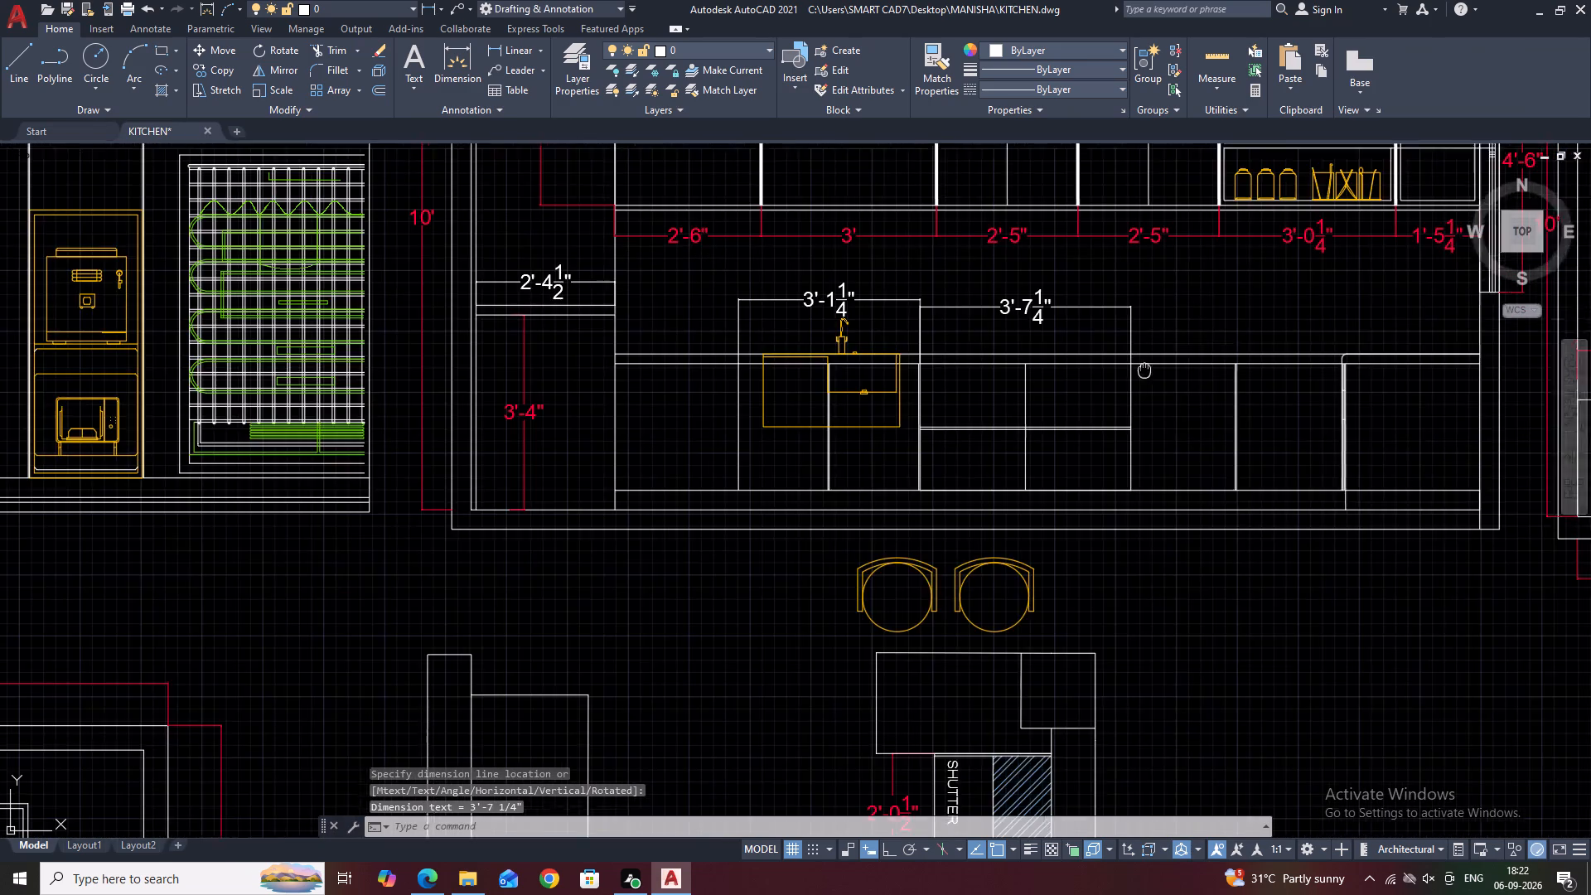
middle_drag(1115, 376, 1030, 381)
scroll(1008, 429, down, 2)
scroll(1030, 446, up, 2)
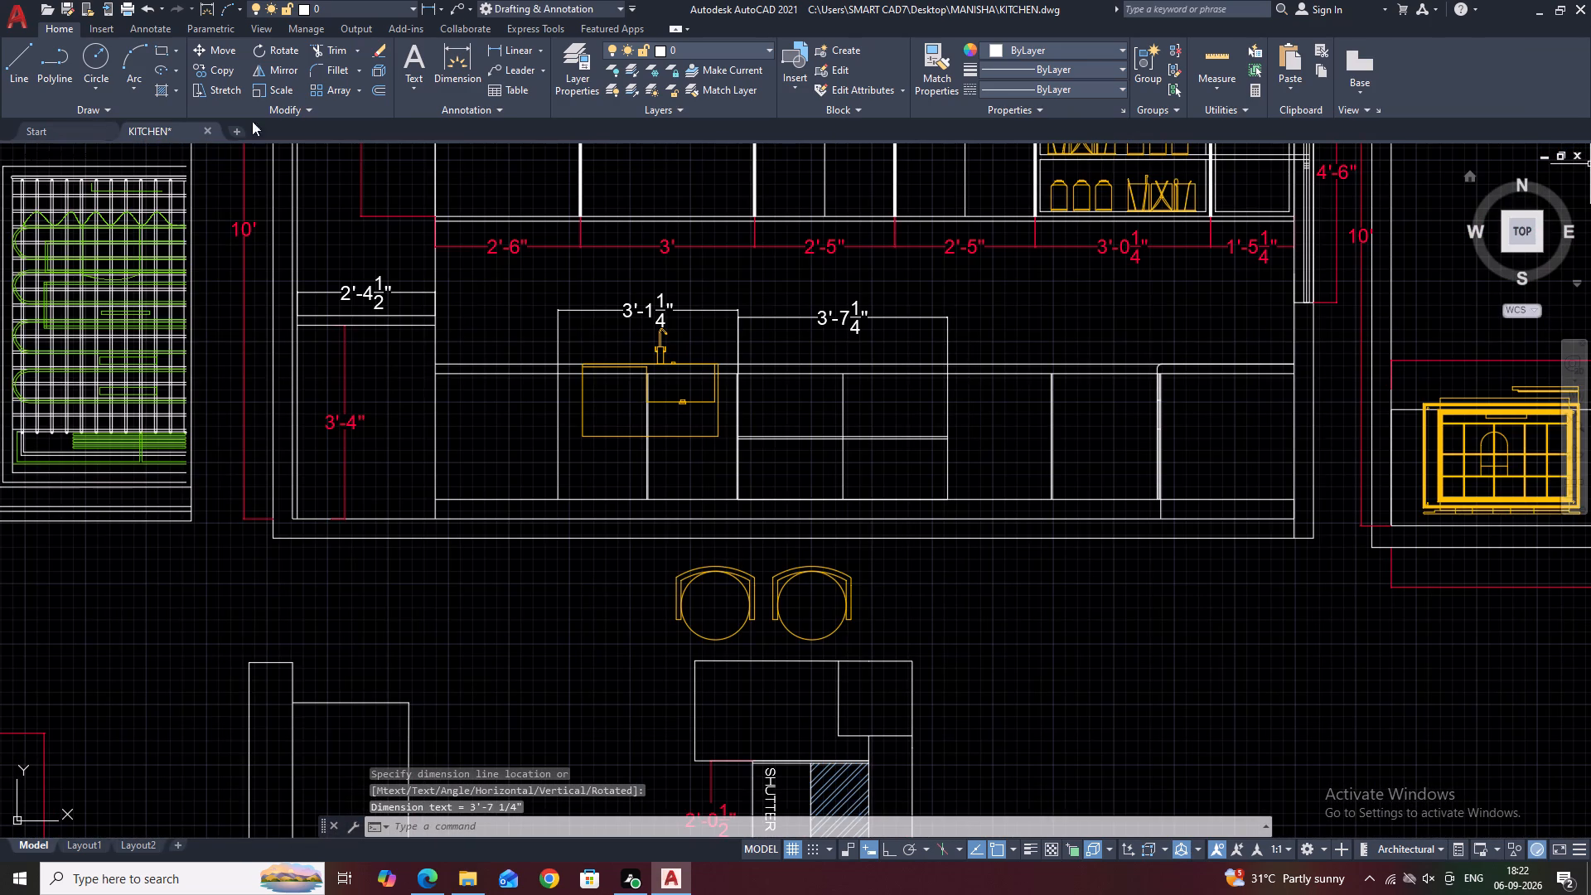
click(508, 55)
scroll(1118, 499, up, 2)
middle_drag(1105, 507, 1105, 501)
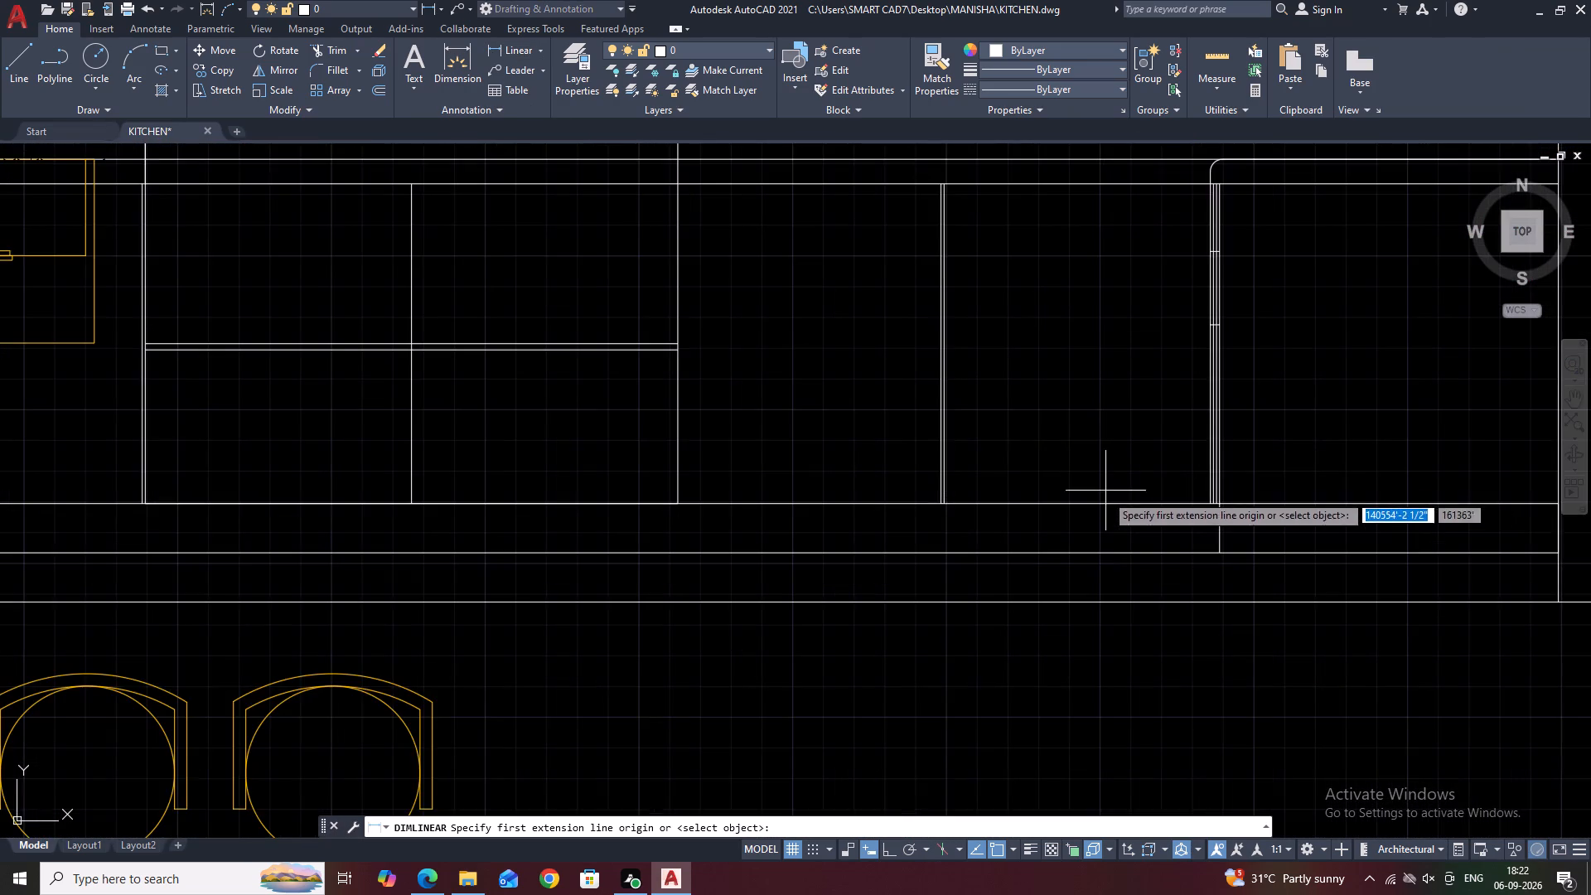
middle_drag(1105, 501, 1104, 611)
click(857, 608)
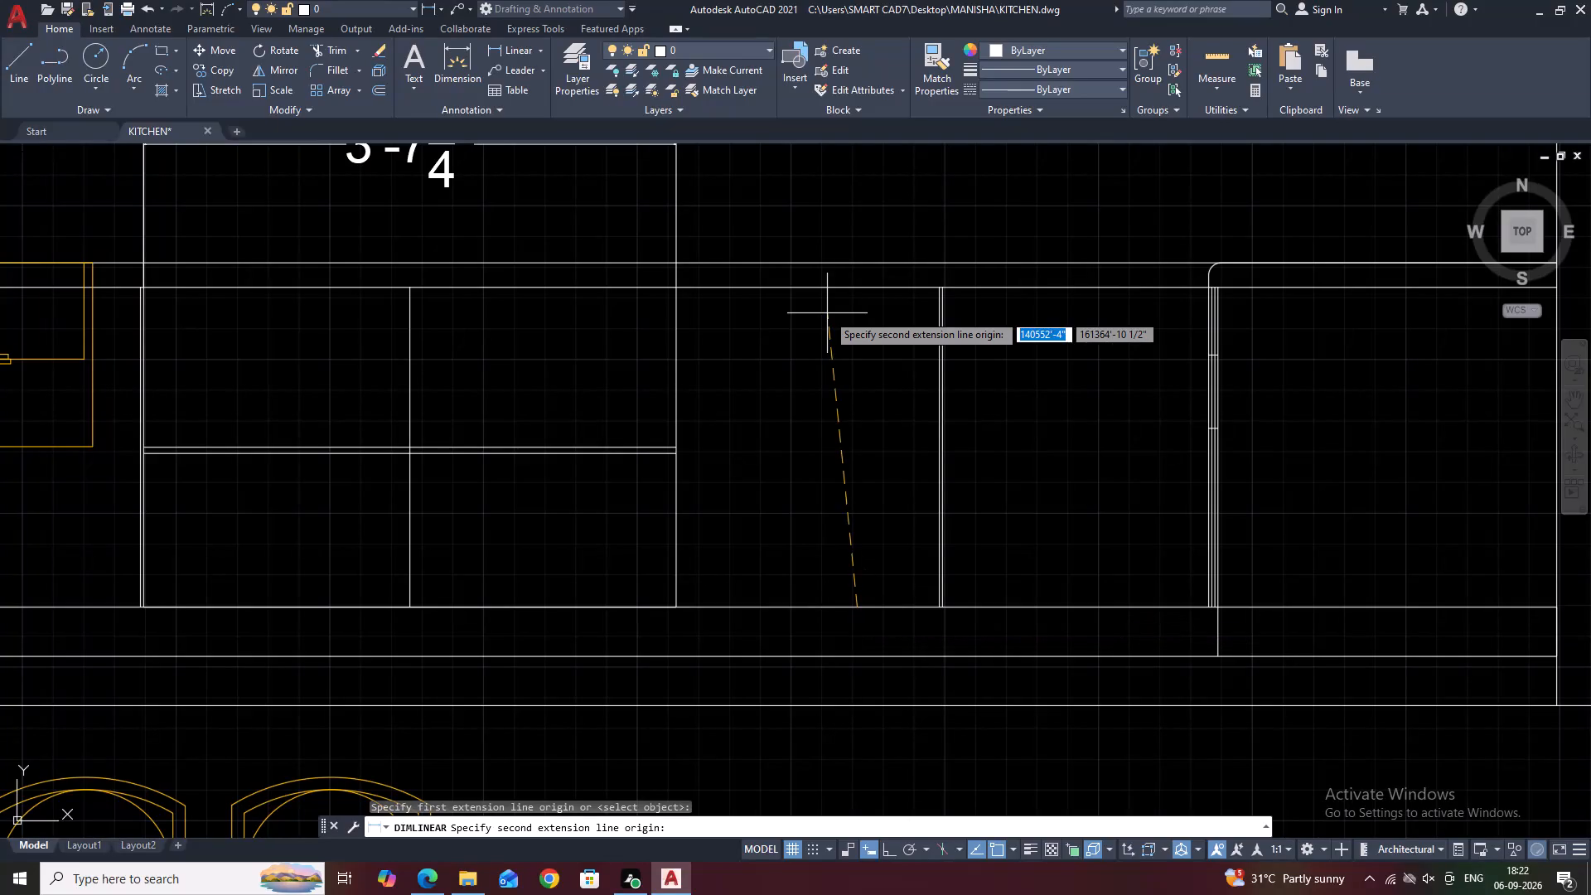
click(853, 288)
click(853, 290)
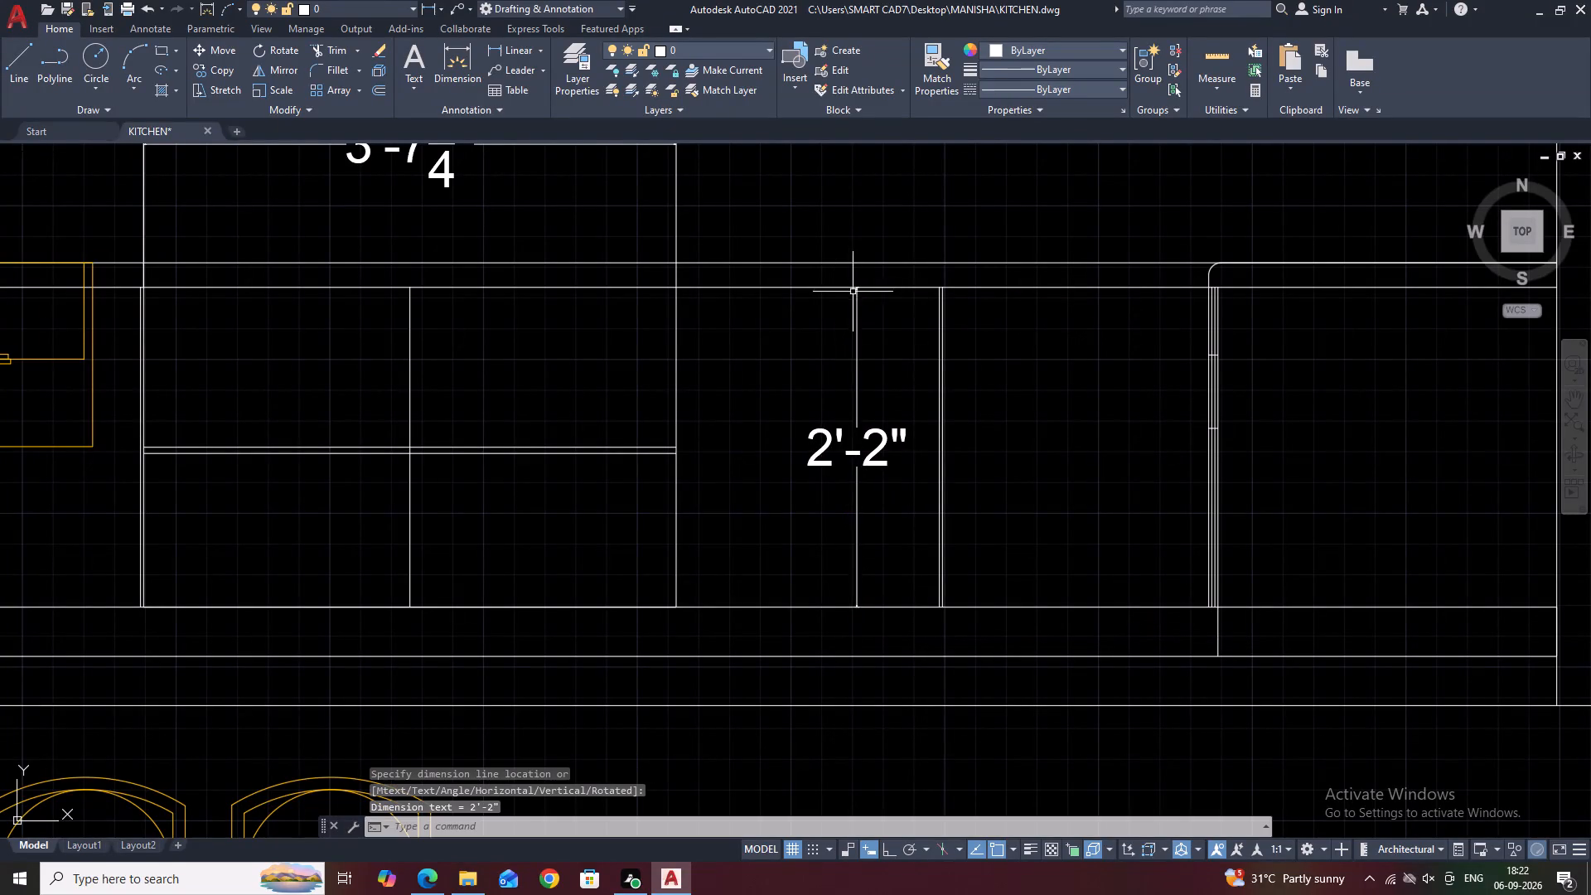
Add a linear dimension for the countertop thickness above the base cabinet door in the sink elevation.
middle_drag(882, 427, 902, 473)
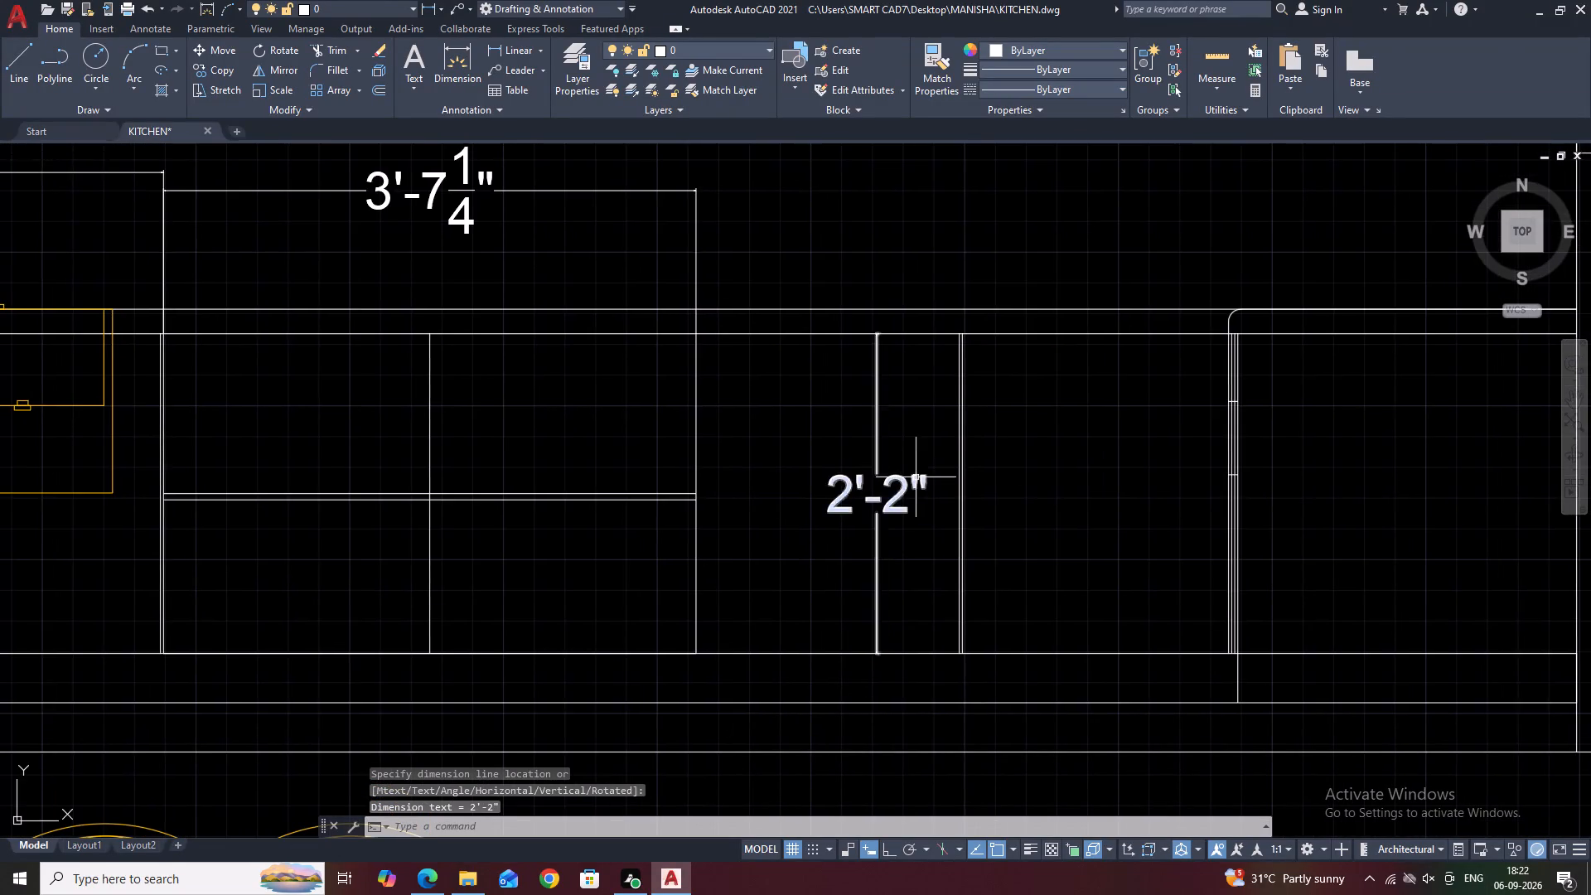
scroll(1020, 375, down, 3)
middle_drag(1051, 361, 944, 413)
click(527, 56)
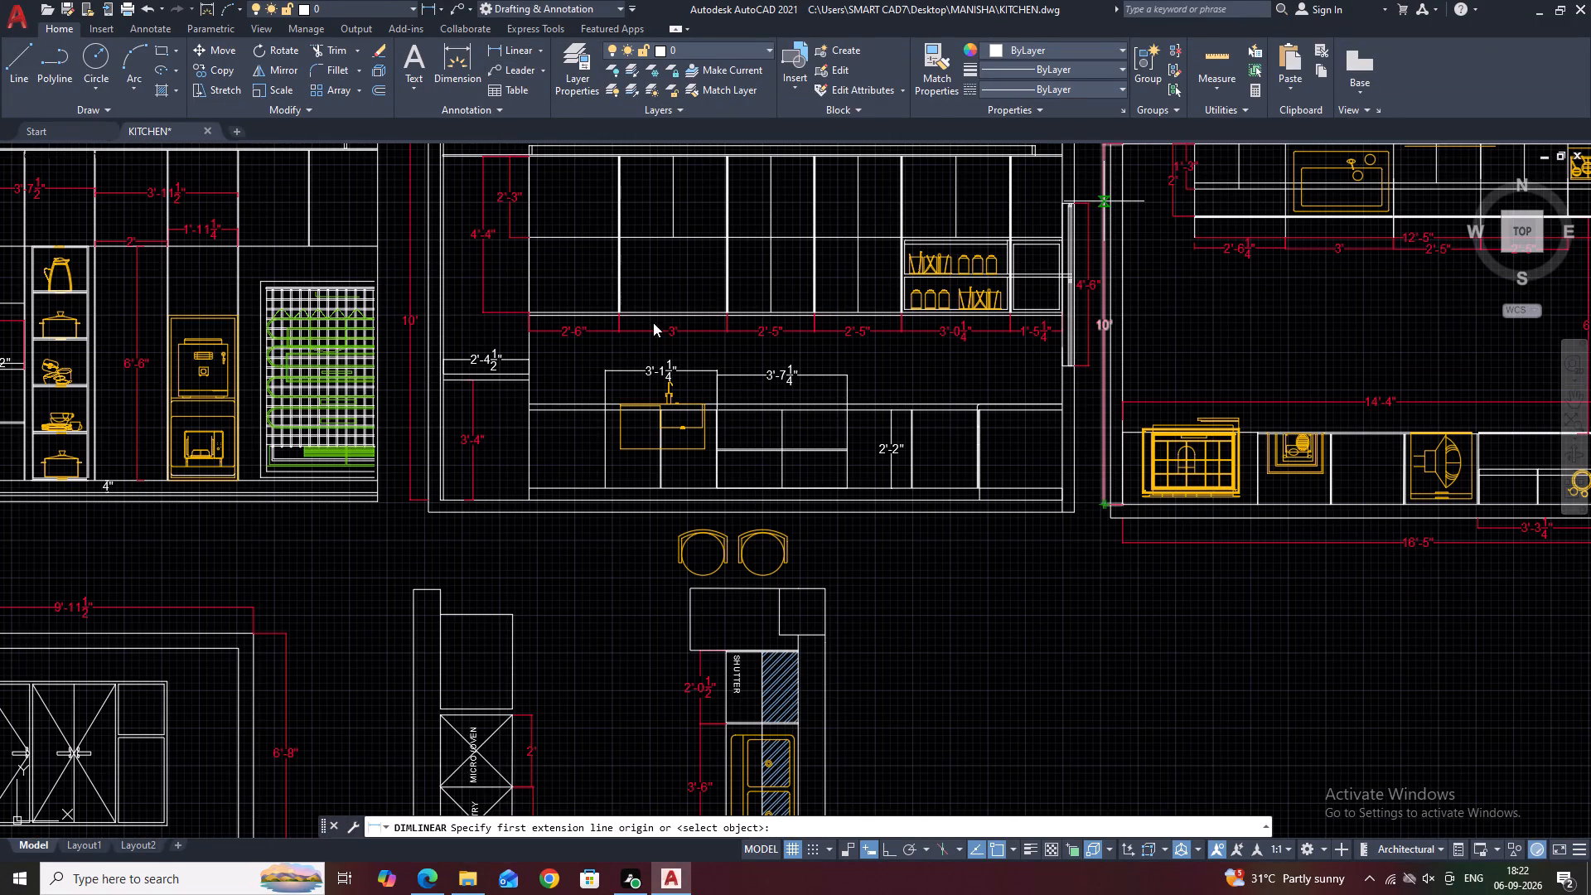
scroll(935, 412, up, 4)
click(931, 390)
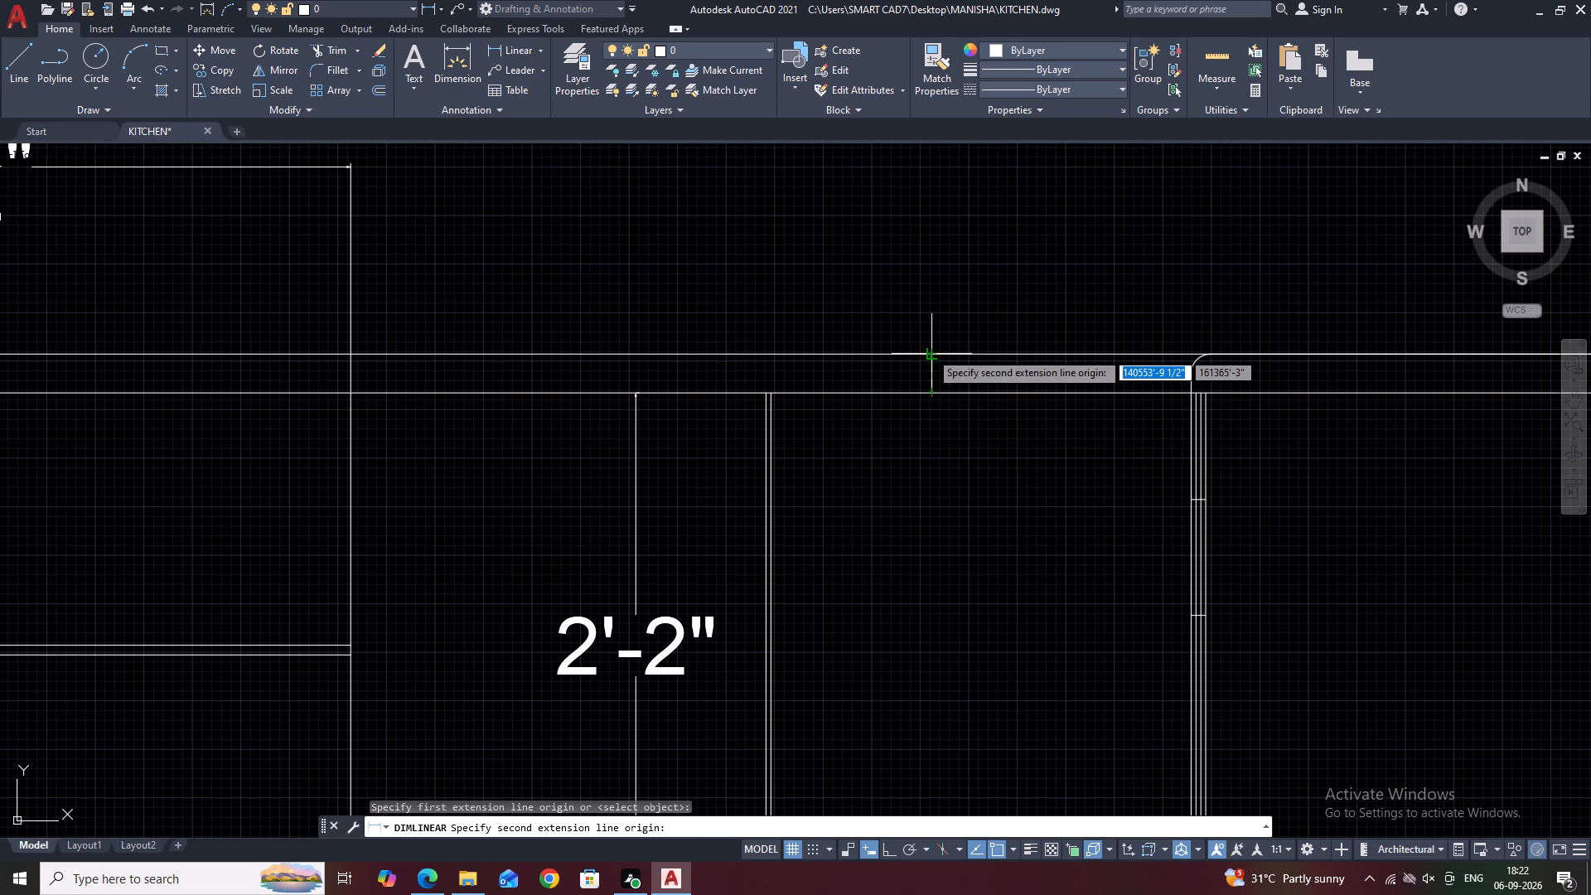
click(930, 349)
click(919, 356)
Select all the new white dimensions in the sink elevation and move them to the red dimension layer.
scroll(939, 430, down, 2)
middle_drag(926, 554, 953, 548)
drag(807, 477, 808, 500)
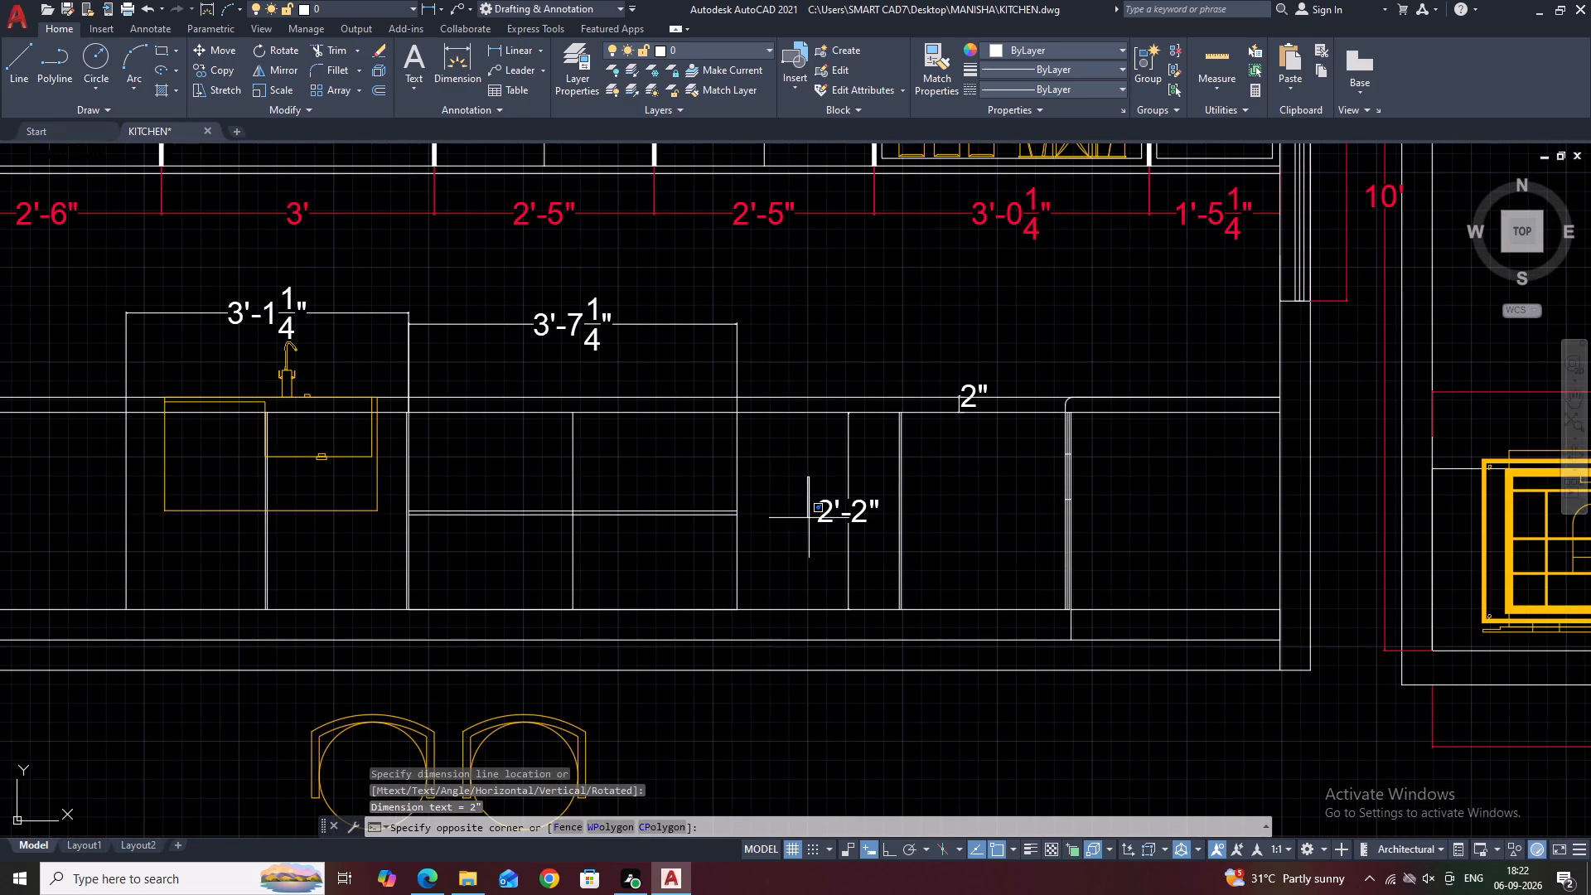
click(858, 552)
drag(831, 479, 833, 515)
click(825, 561)
right_click(818, 484)
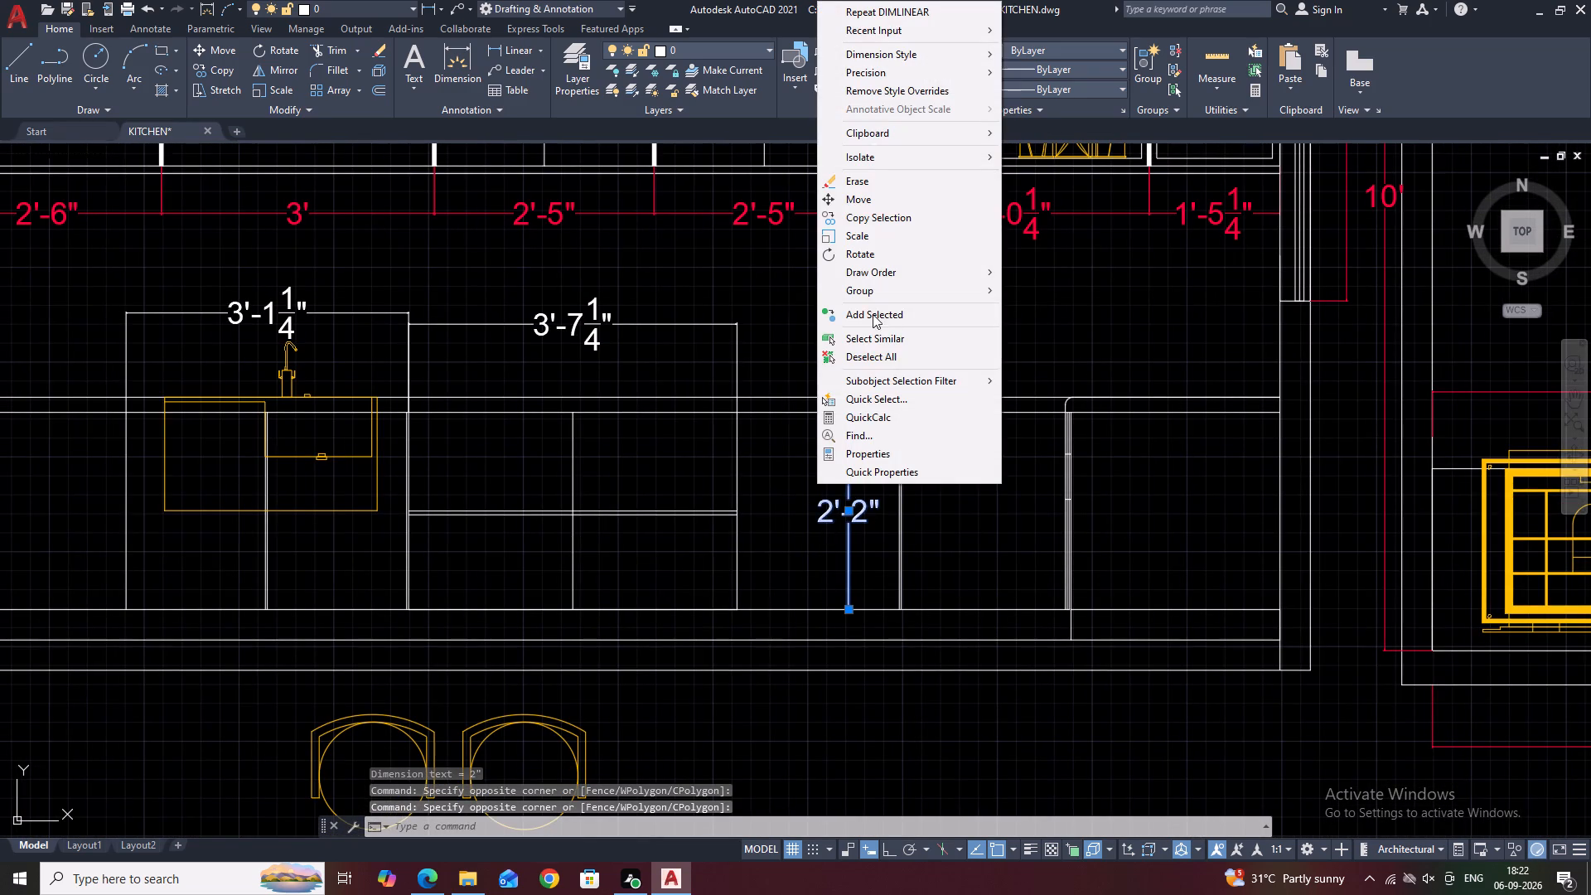
click(907, 341)
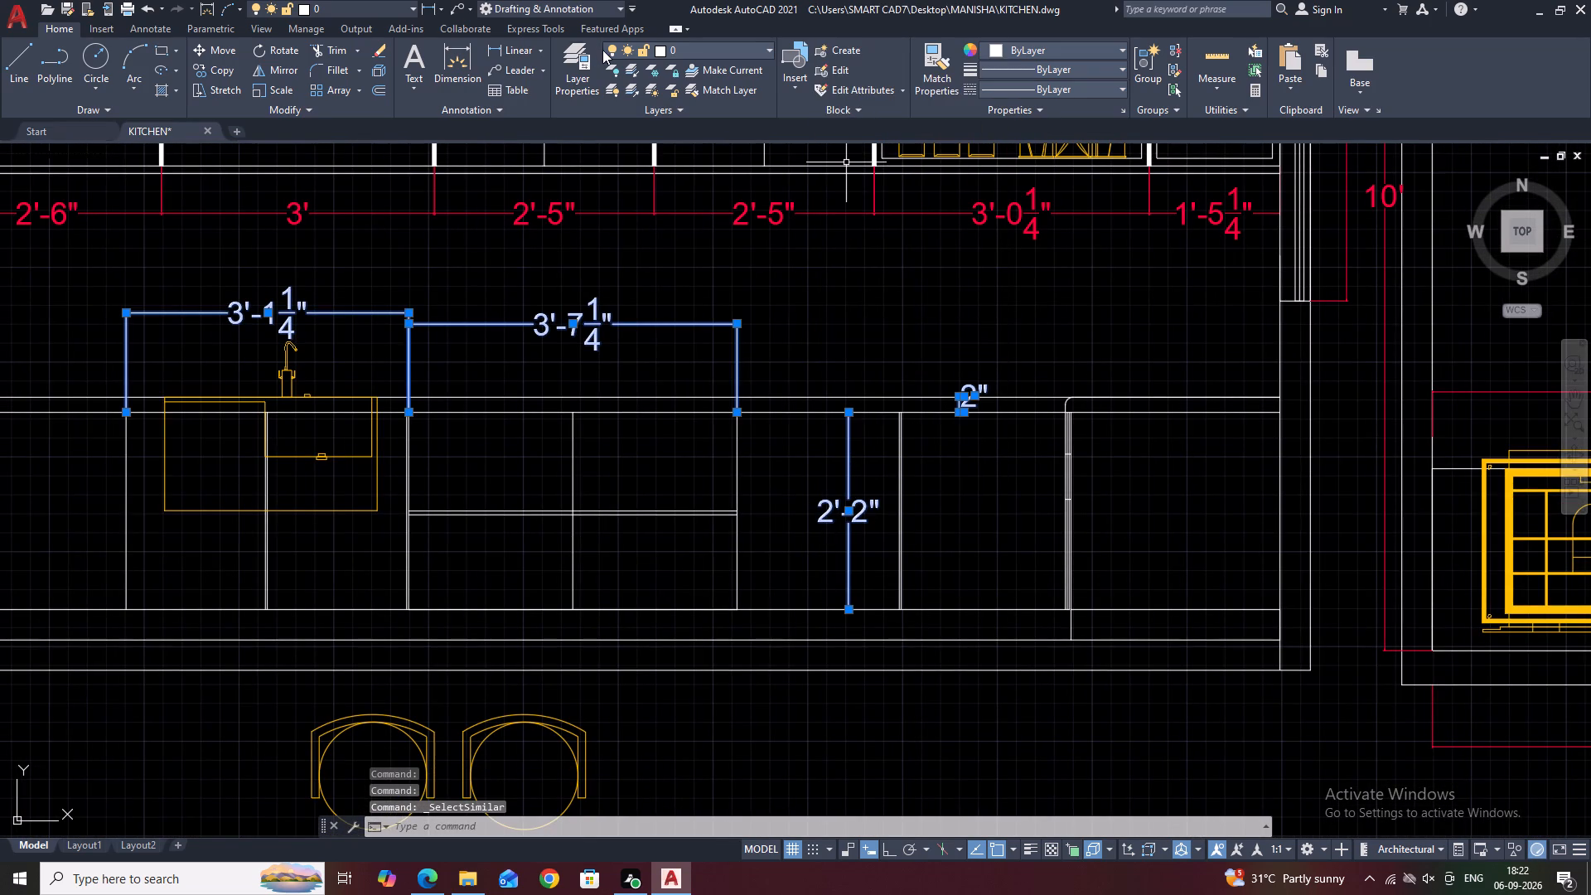
click(711, 58)
click(706, 109)
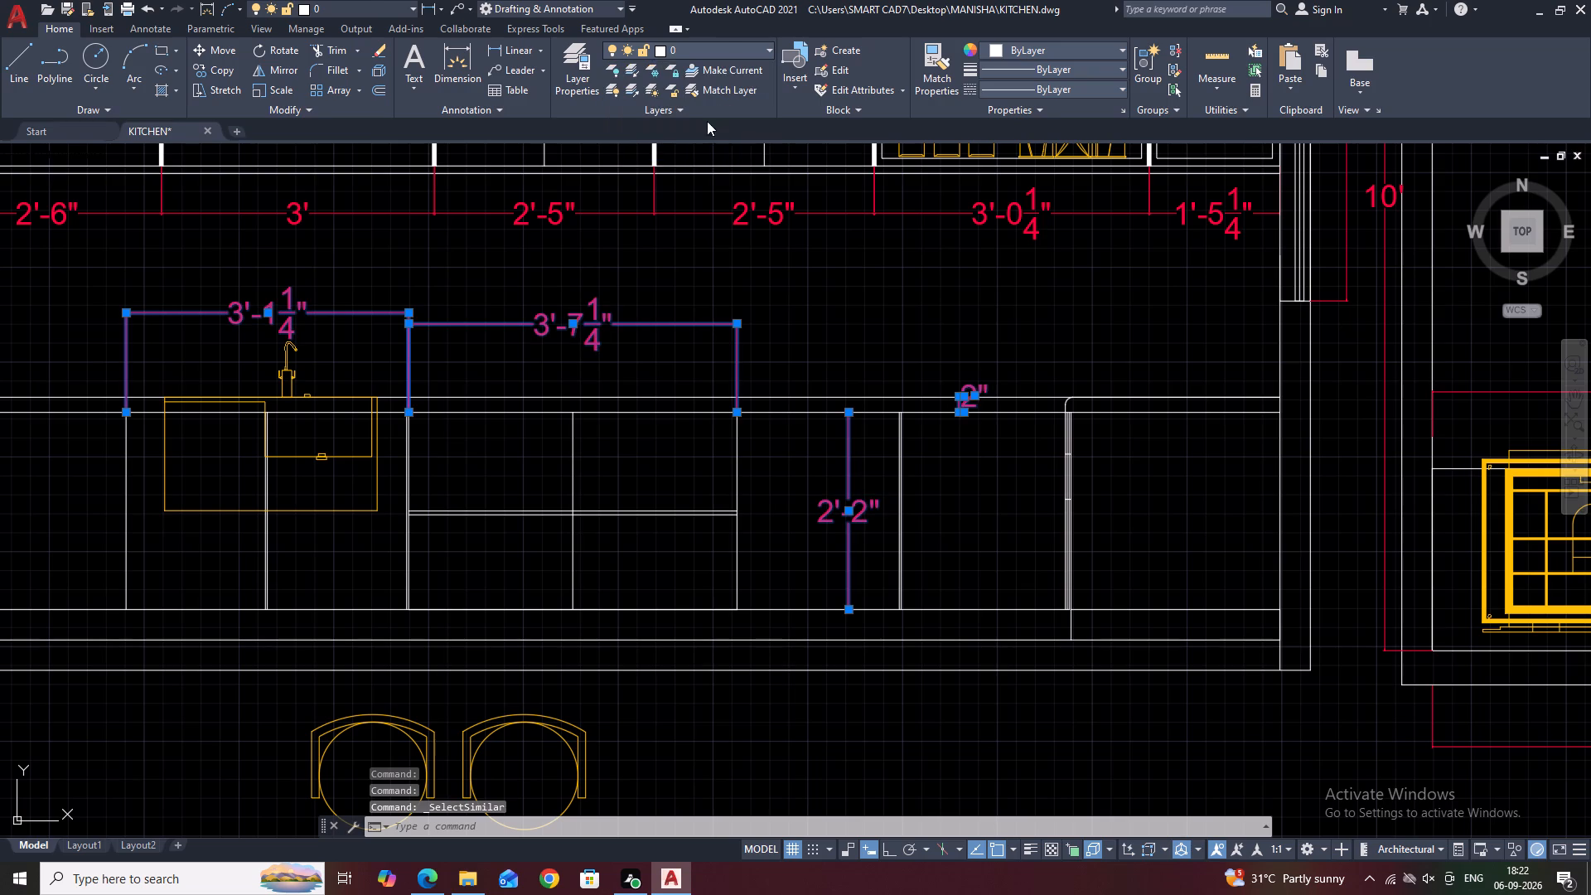
right_click(848, 359)
click(931, 696)
Examine the sink elevation and the neighbouring drawing with the 14'-4" dimension for remaining annotation work.
scroll(800, 583, down, 3)
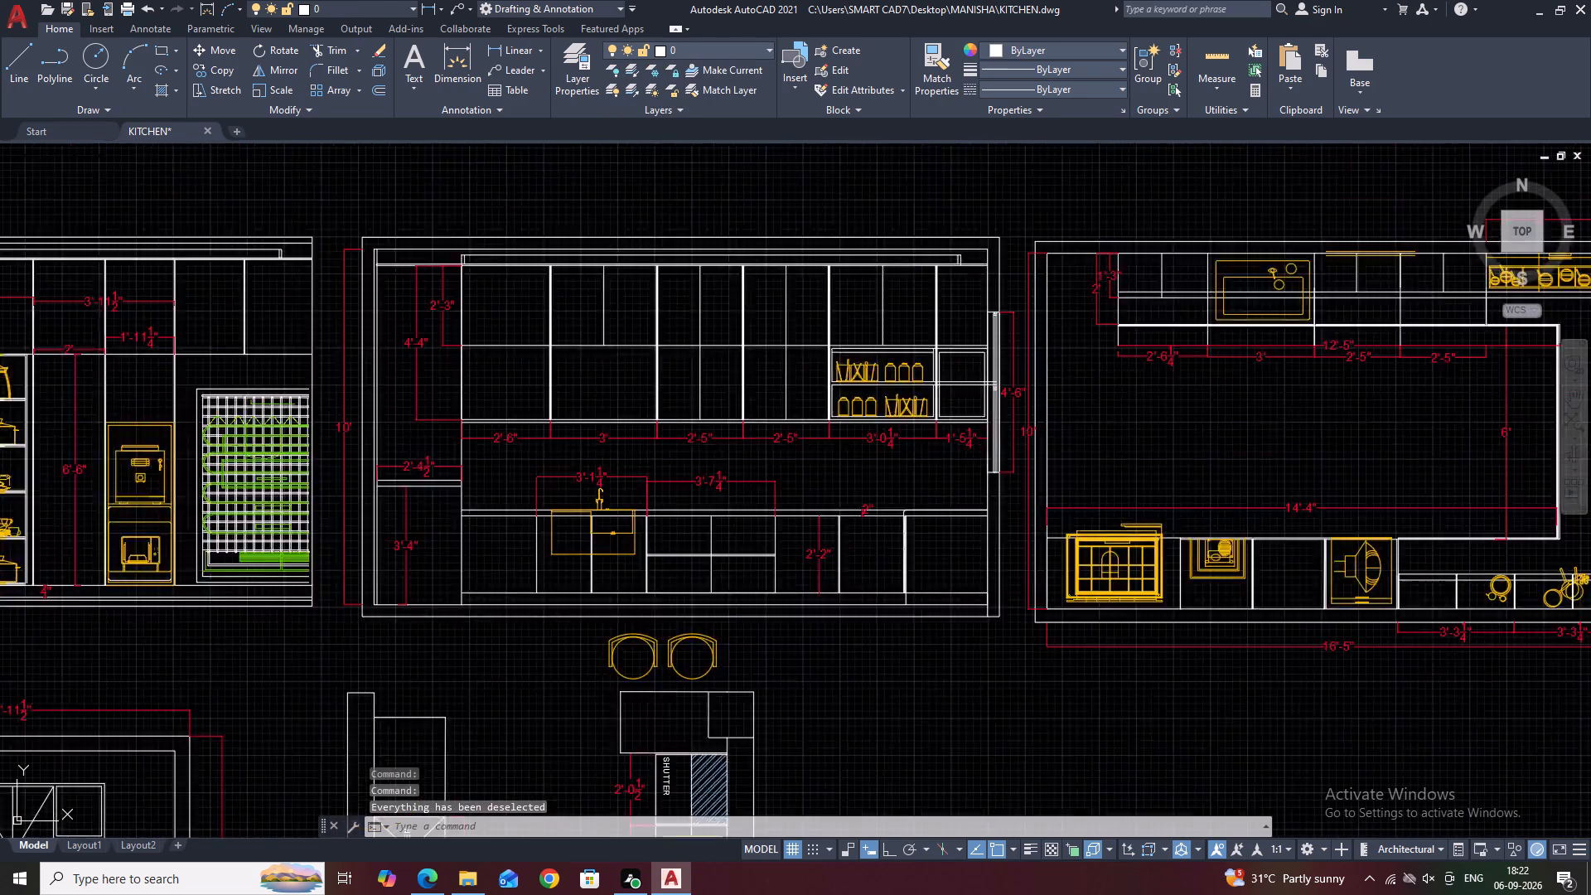
middle_drag(961, 541, 868, 499)
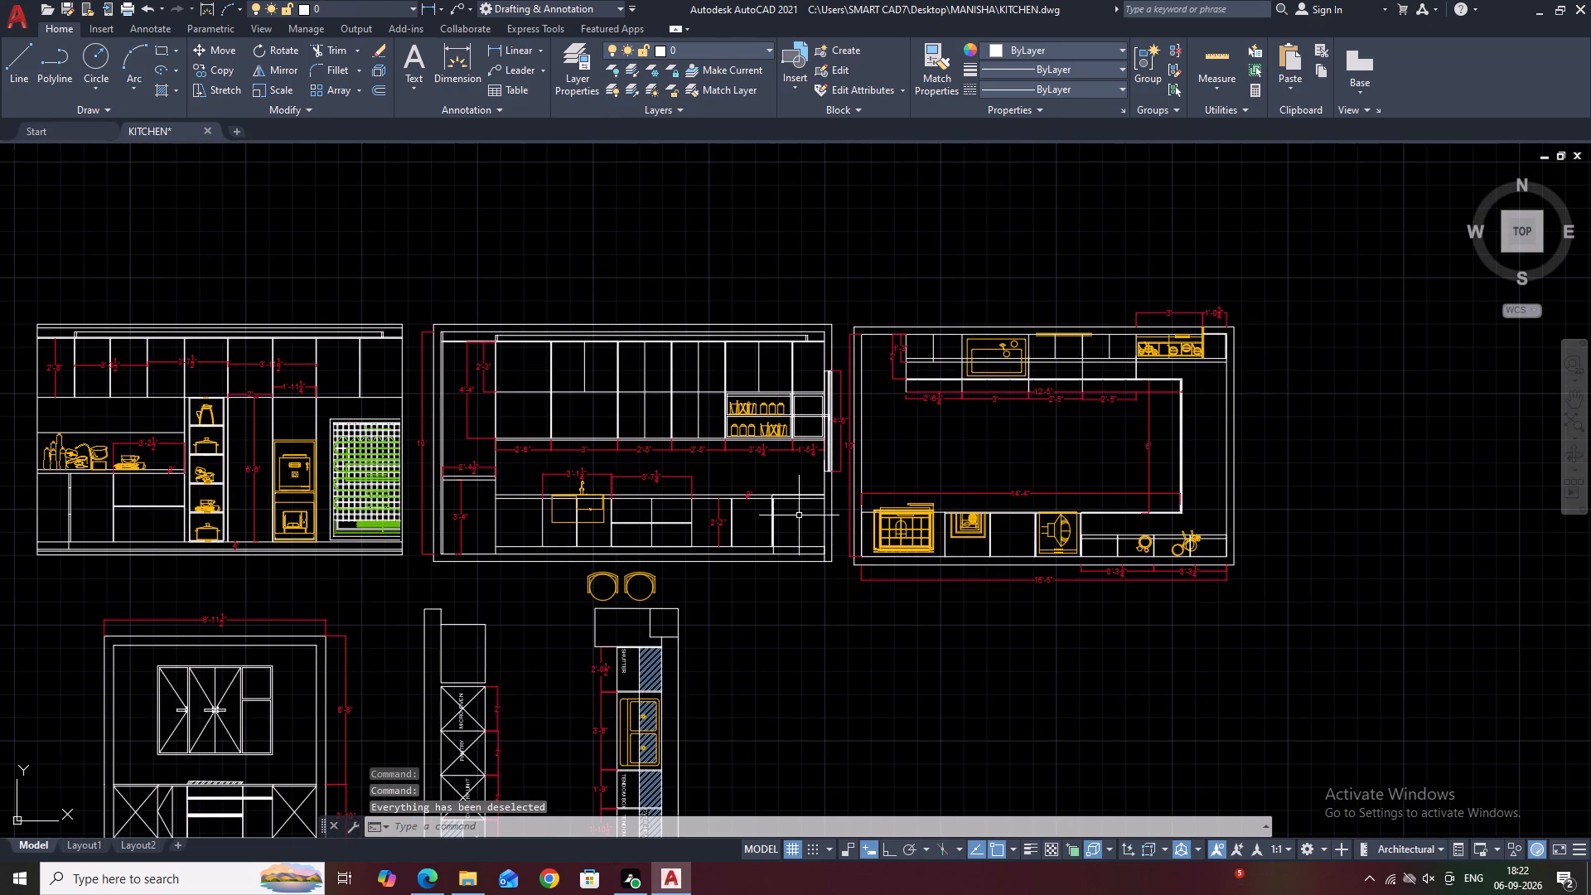
scroll(809, 477, up, 2)
middle_drag(814, 394, 829, 467)
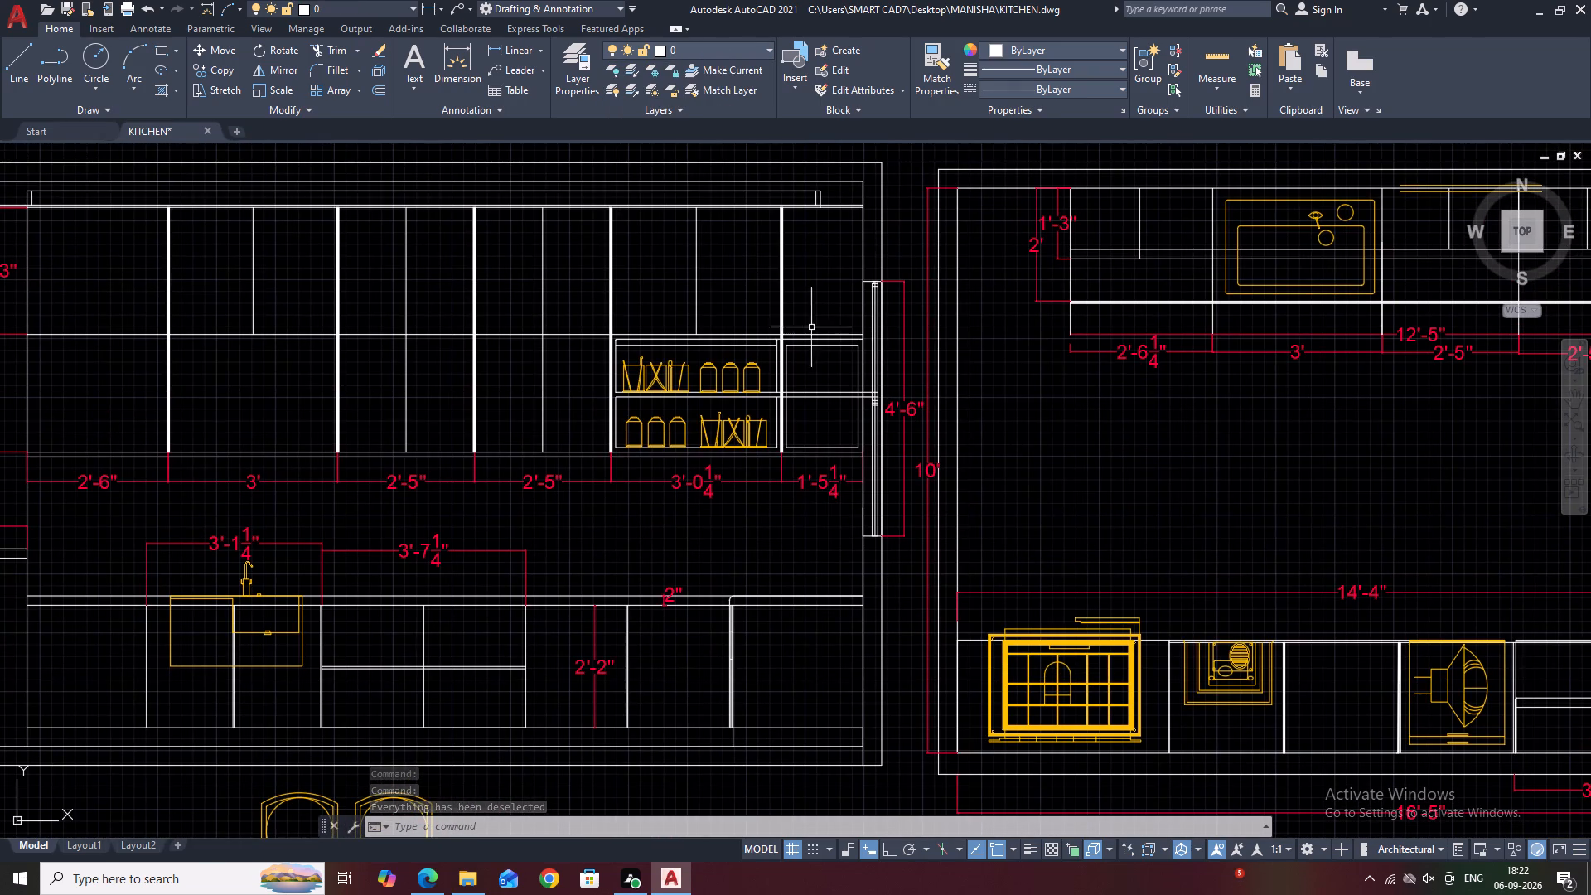
scroll(805, 365, up, 2)
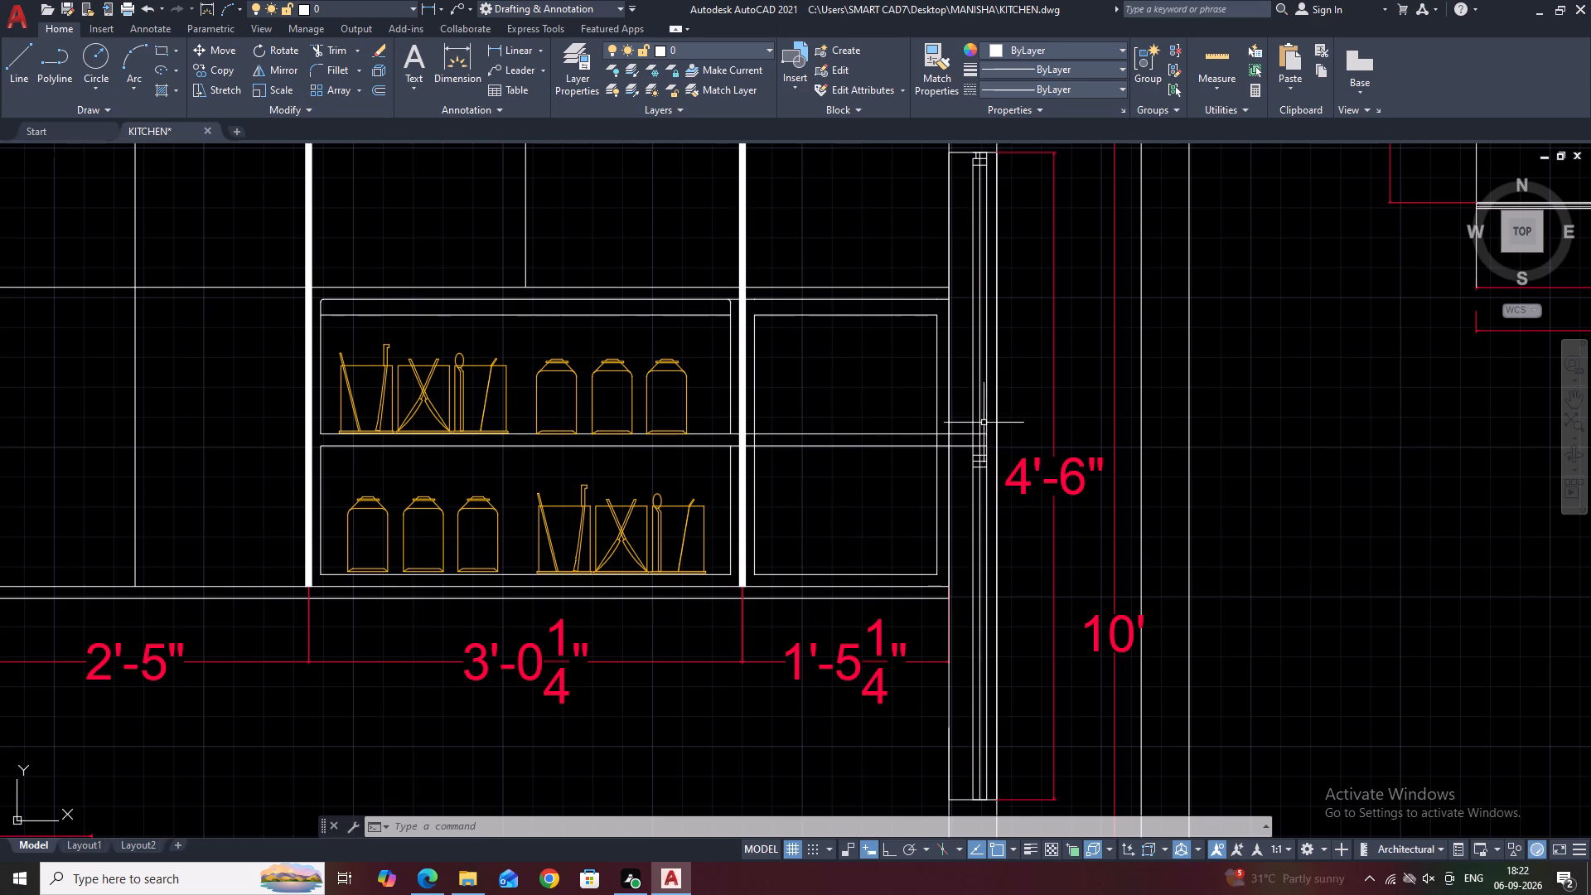
middle_drag(1097, 520, 979, 447)
scroll(1063, 443, down, 1)
middle_drag(1080, 394, 1032, 430)
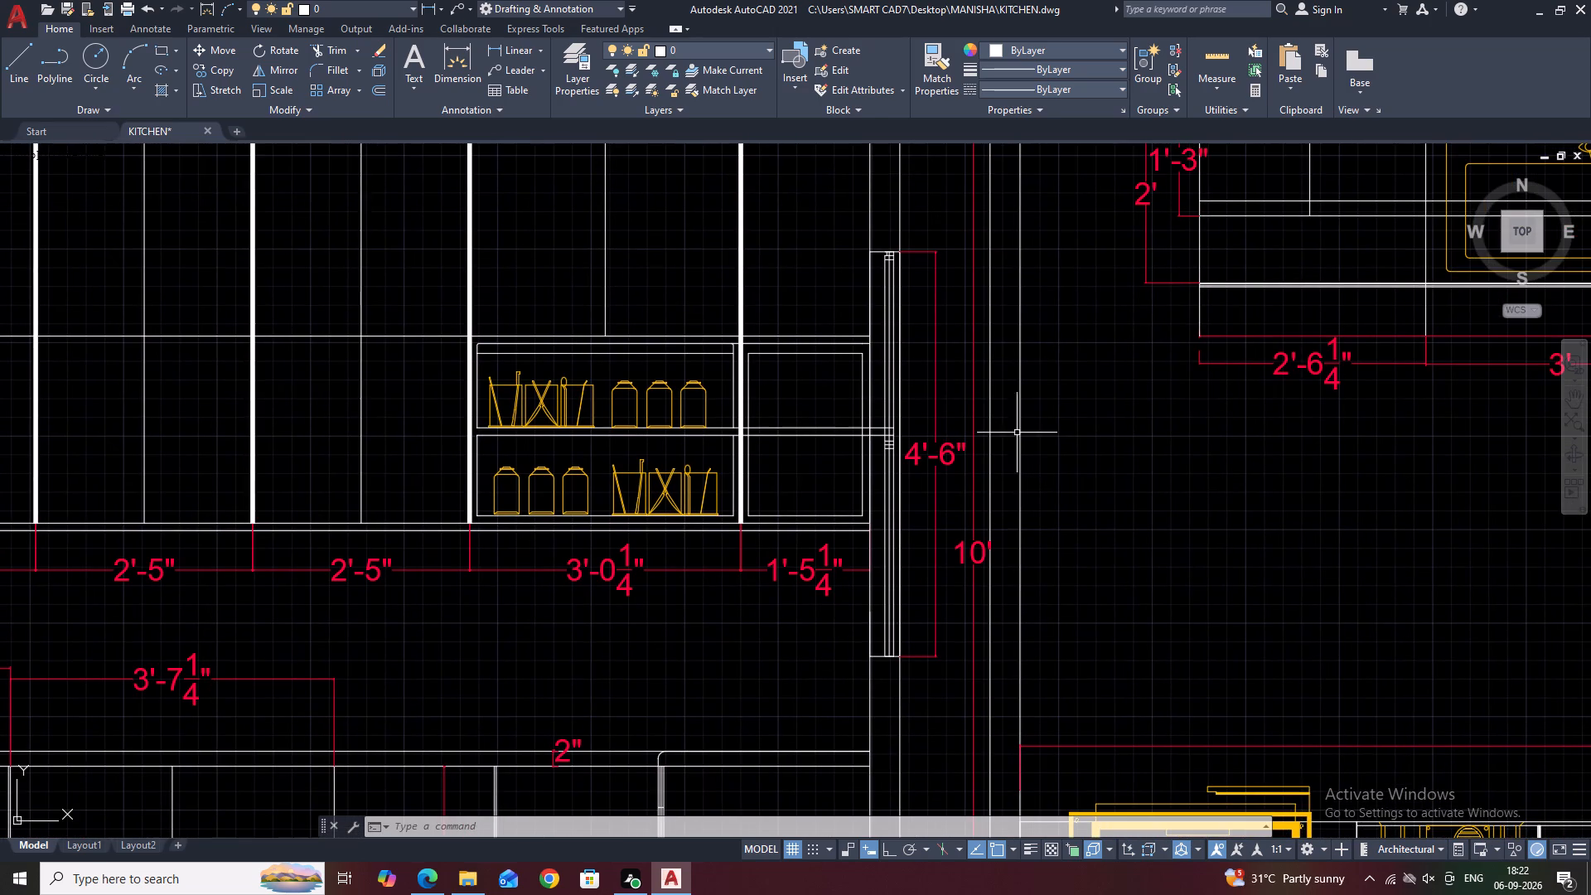
scroll(1006, 438, down, 3)
scroll(996, 501, up, 2)
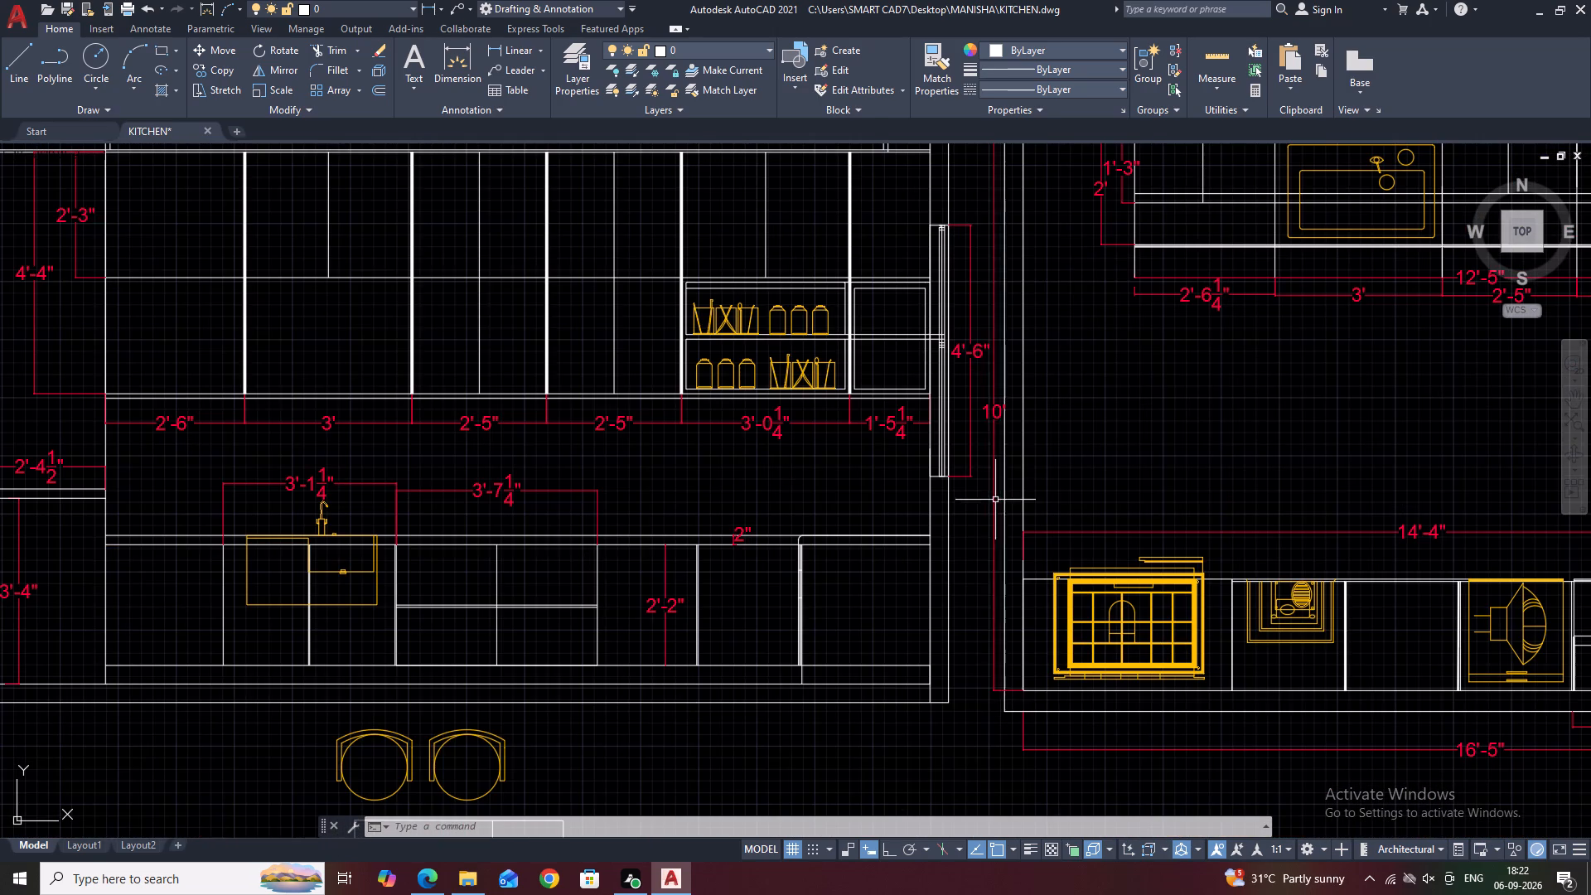
scroll(991, 468, down, 1)
middle_drag(1062, 440, 955, 408)
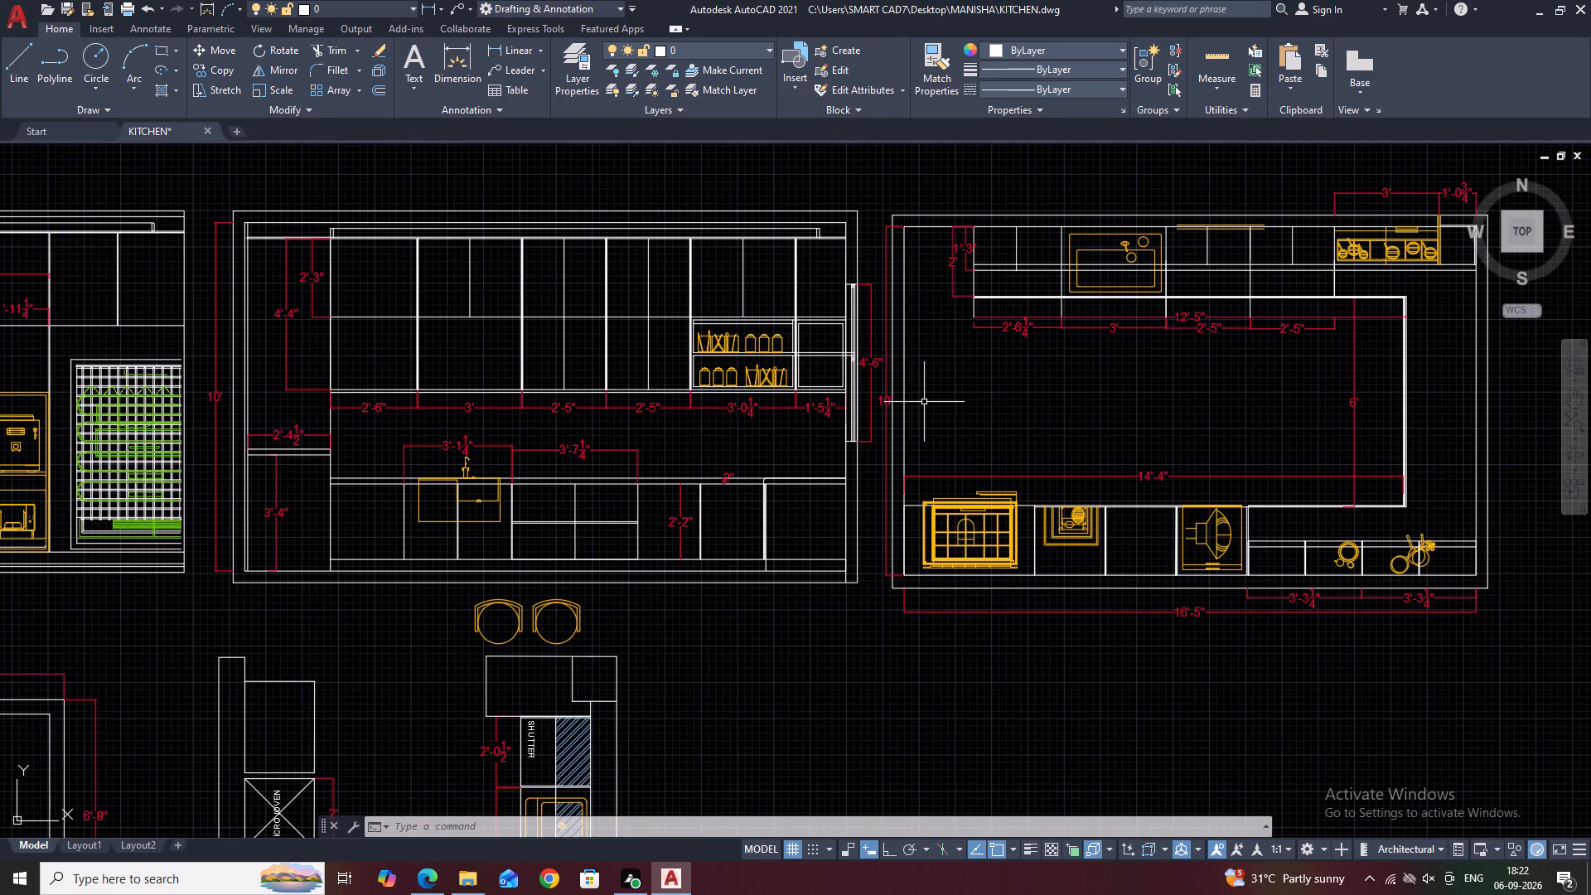
scroll(928, 467, down, 1)
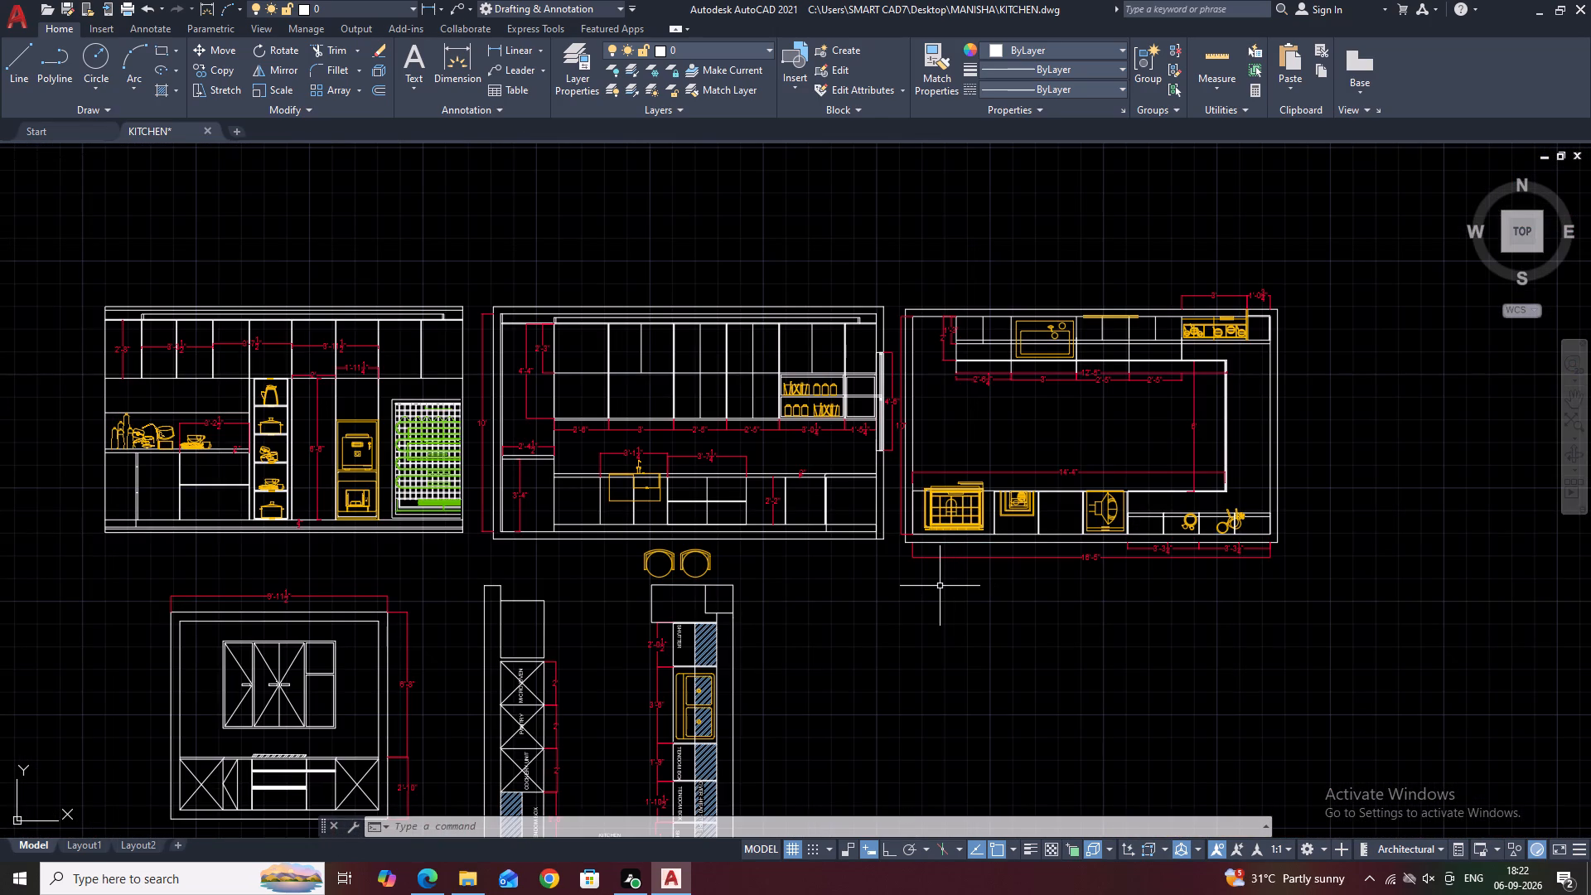
scroll(1042, 395, up, 1)
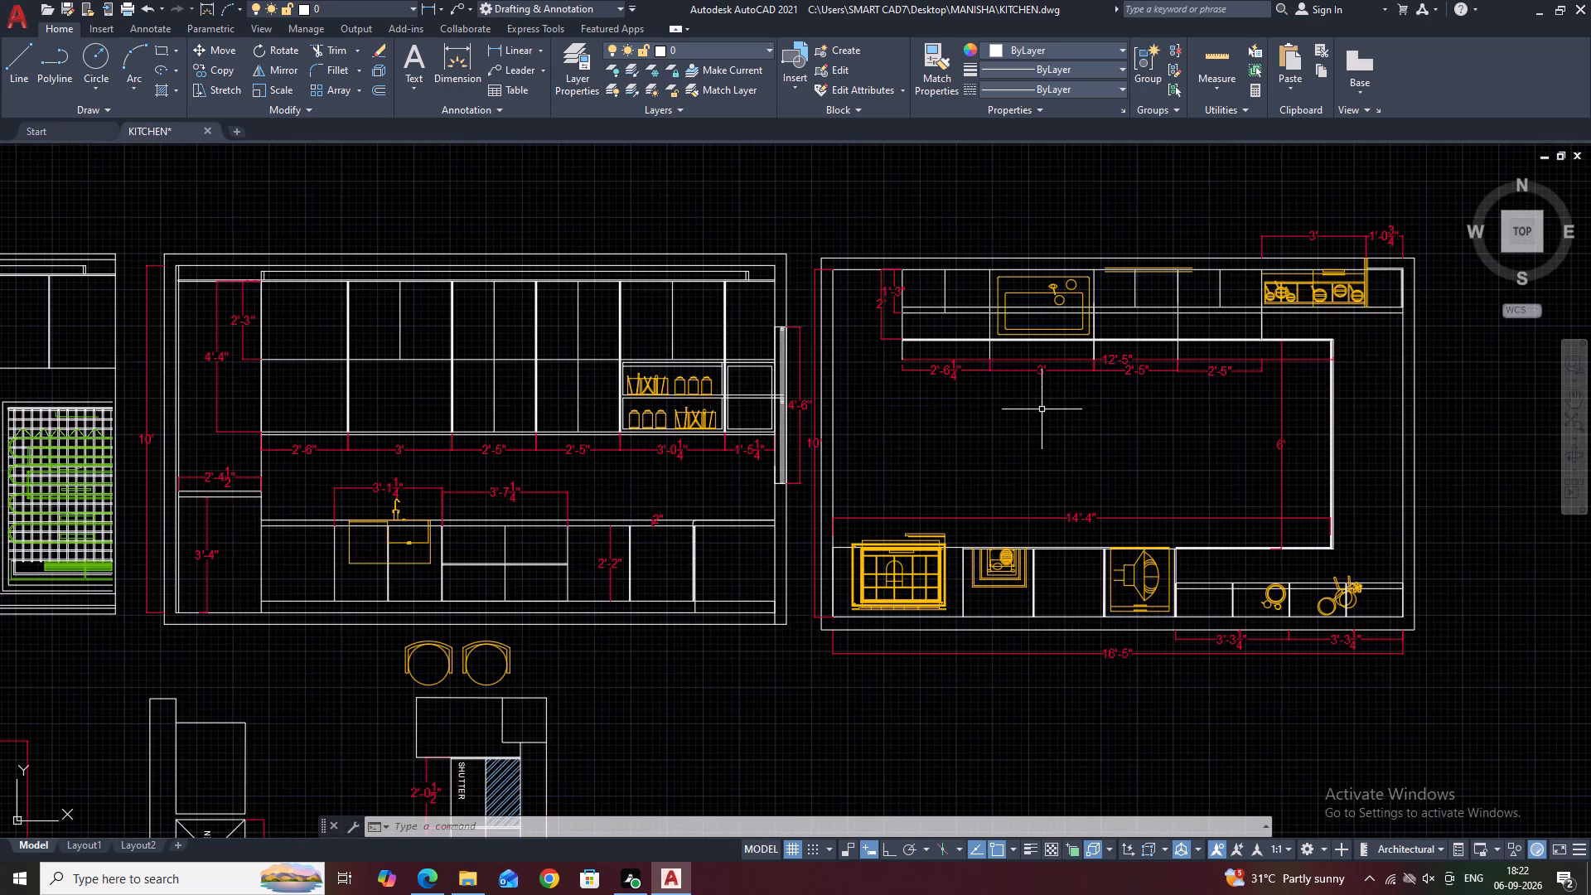
scroll(1043, 414, up, 1)
scroll(1043, 413, down, 1)
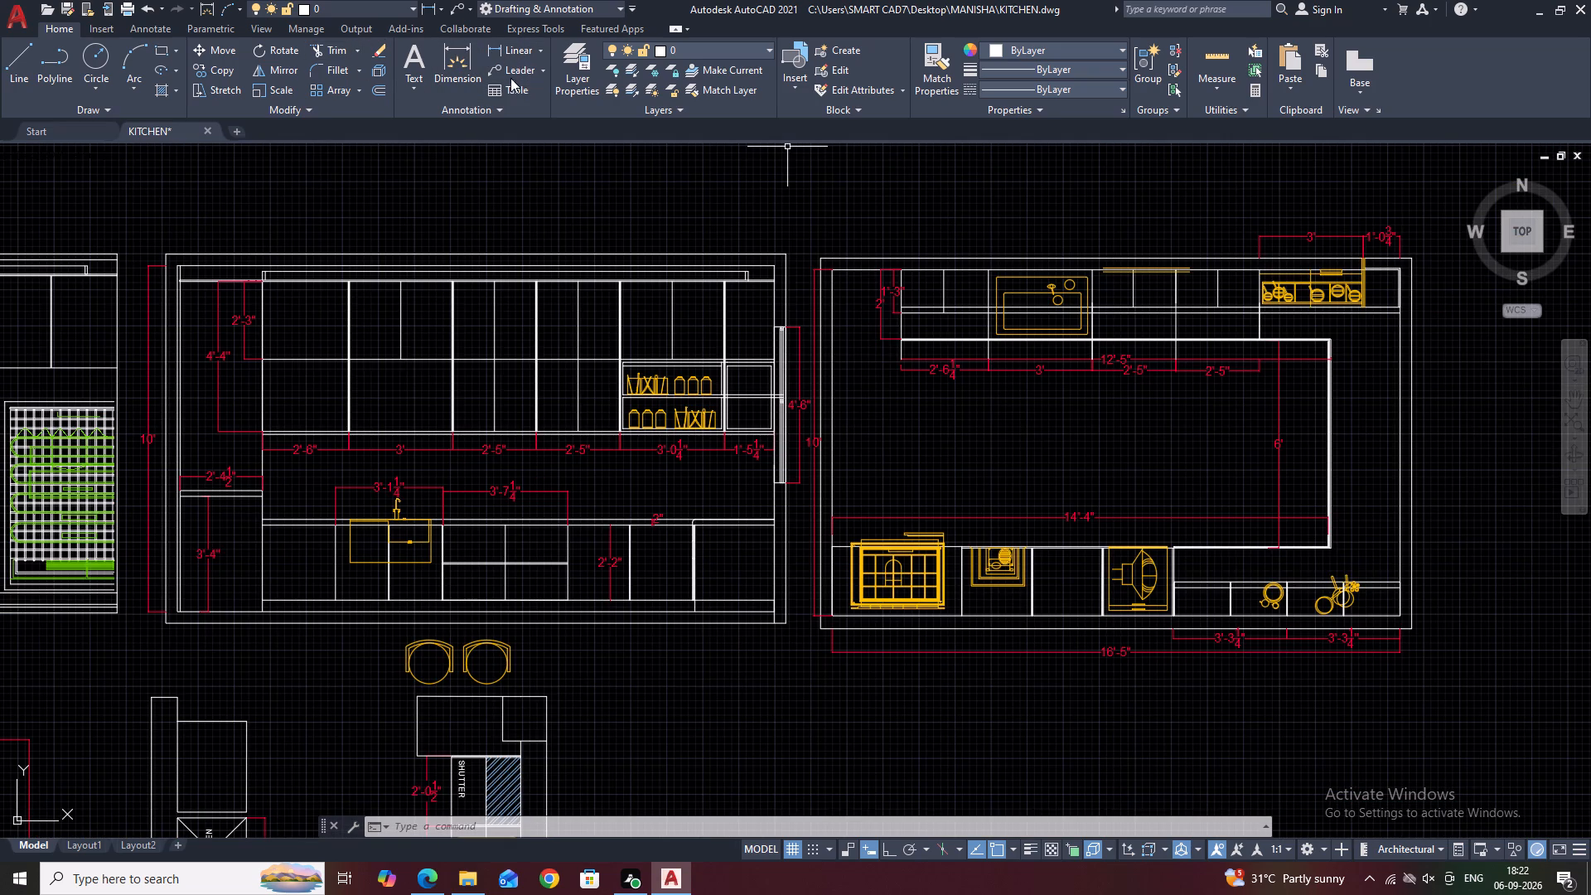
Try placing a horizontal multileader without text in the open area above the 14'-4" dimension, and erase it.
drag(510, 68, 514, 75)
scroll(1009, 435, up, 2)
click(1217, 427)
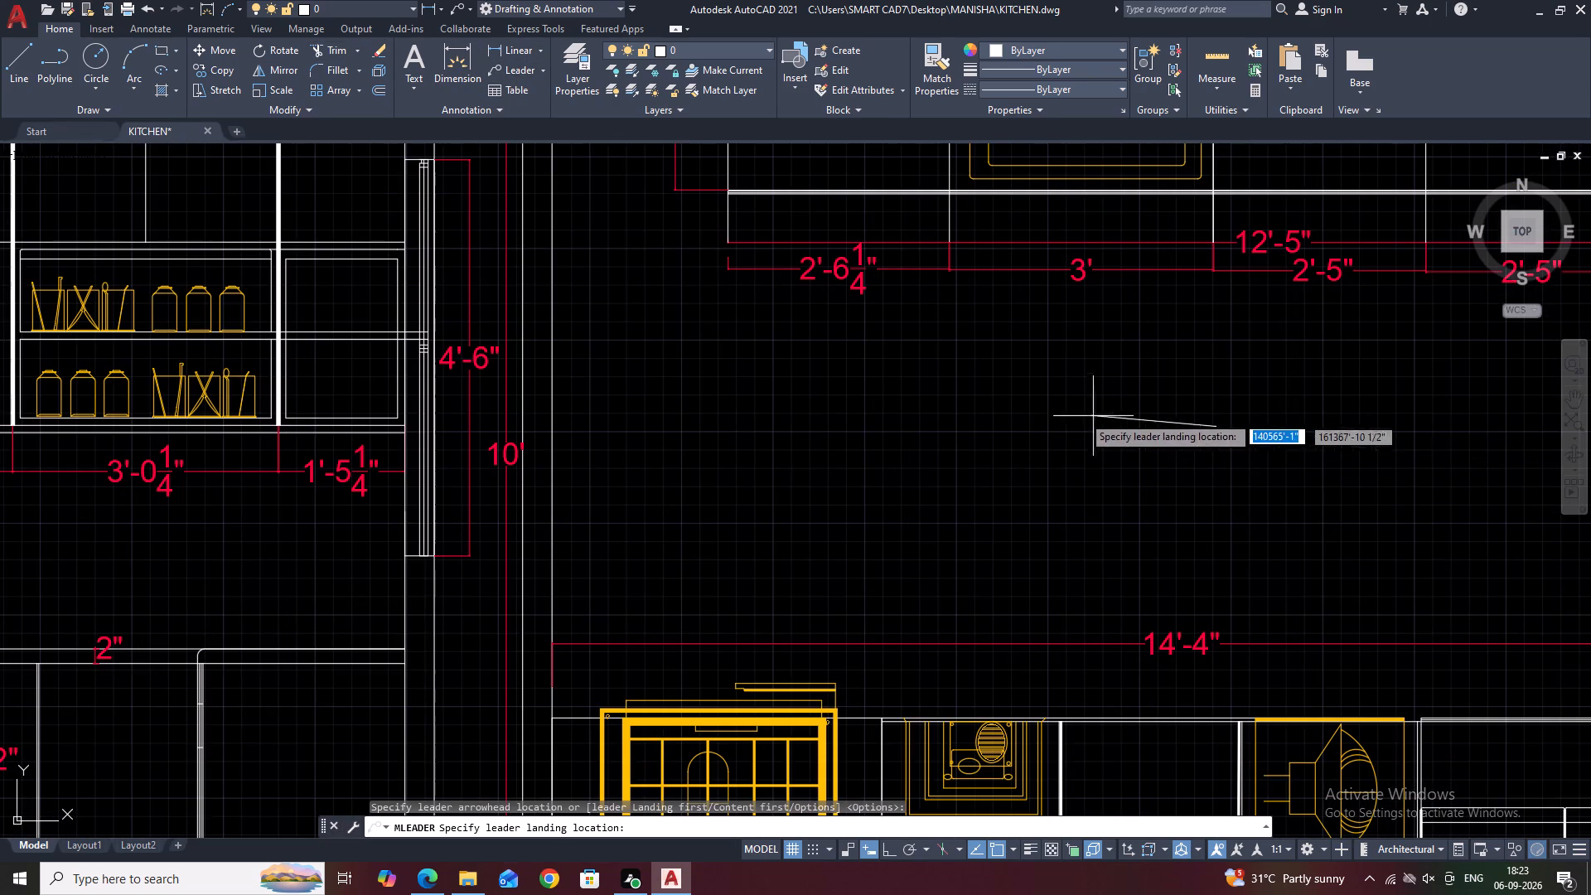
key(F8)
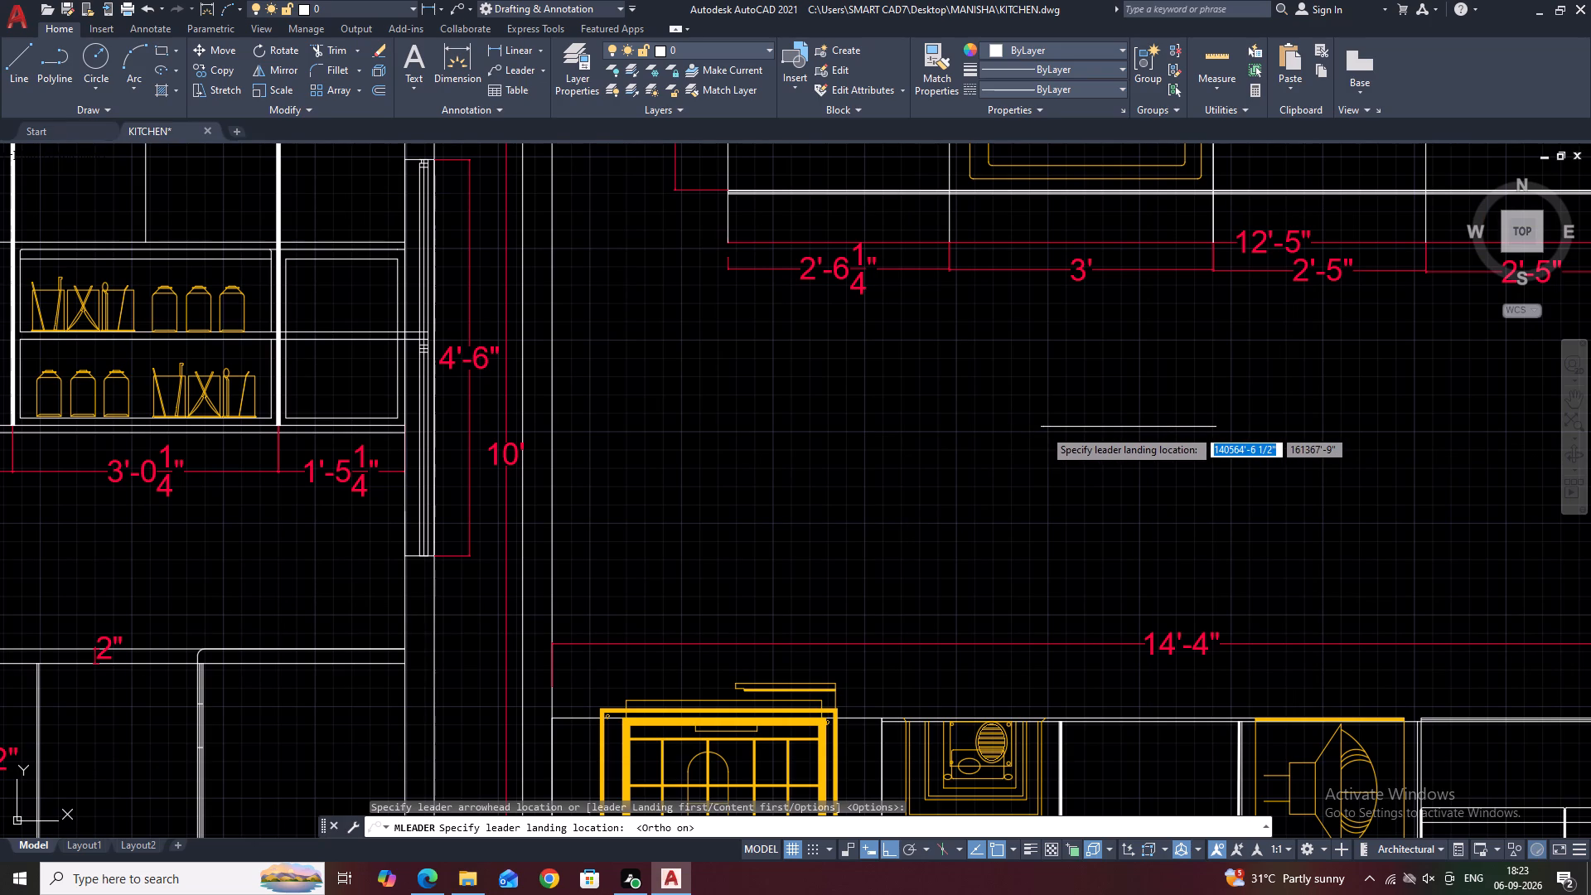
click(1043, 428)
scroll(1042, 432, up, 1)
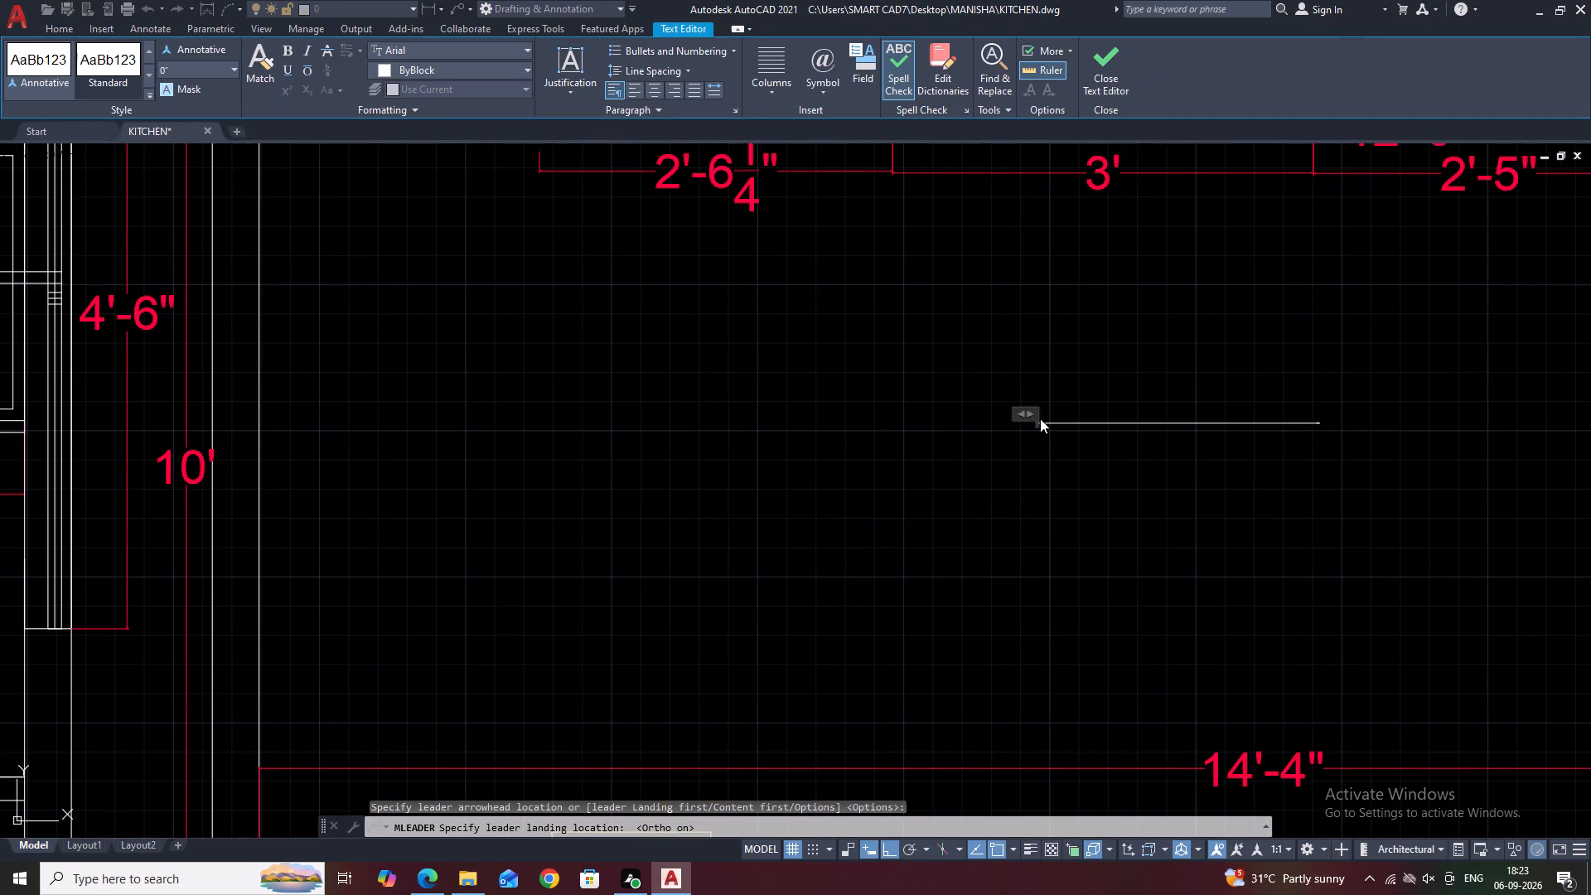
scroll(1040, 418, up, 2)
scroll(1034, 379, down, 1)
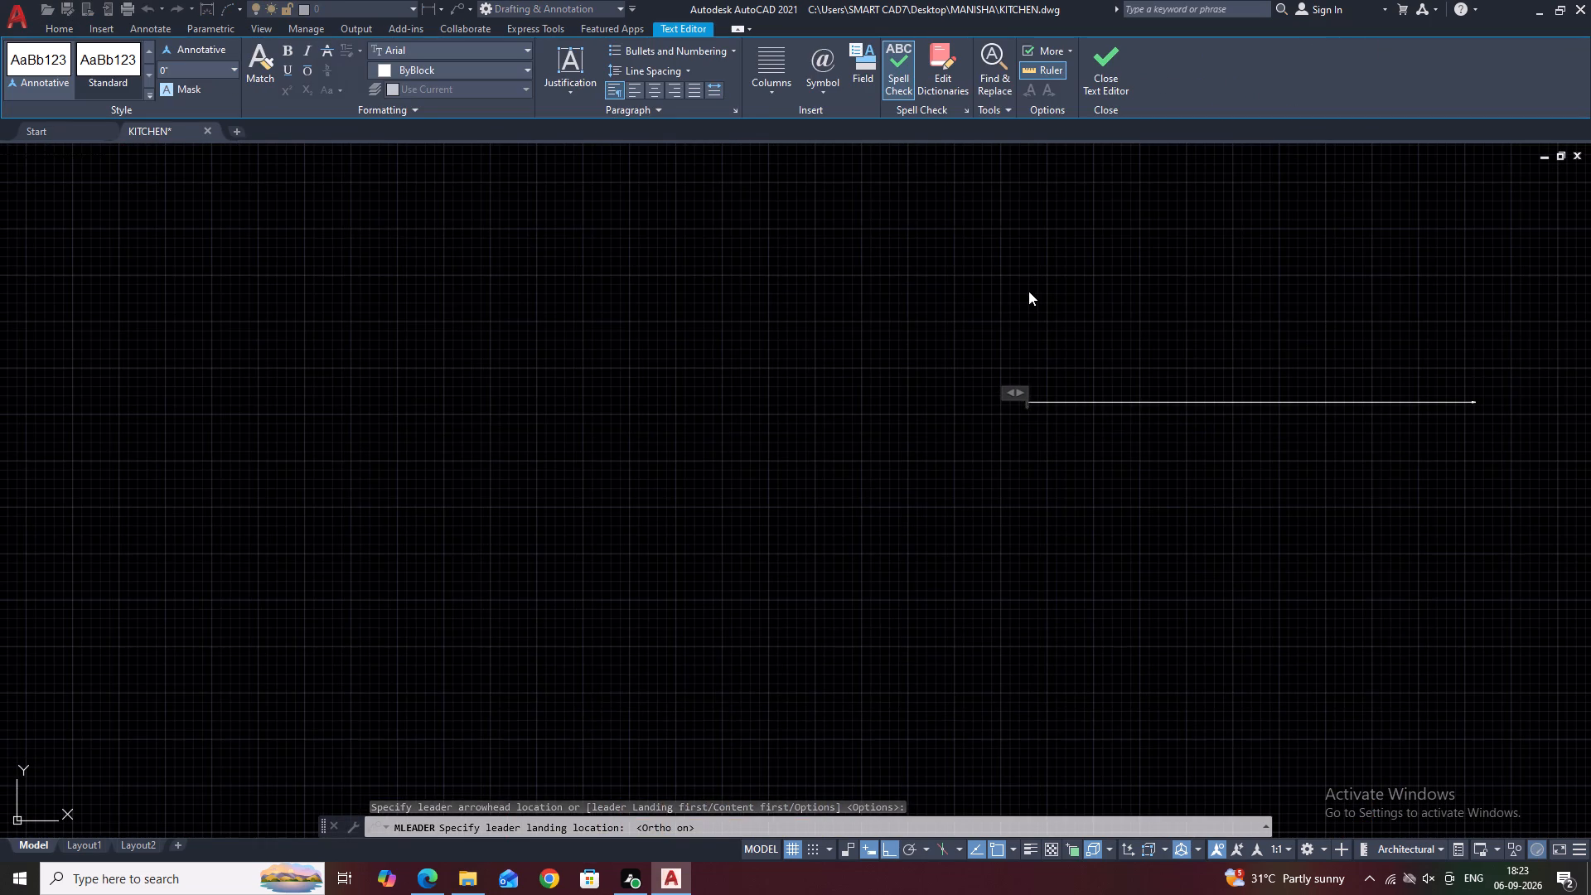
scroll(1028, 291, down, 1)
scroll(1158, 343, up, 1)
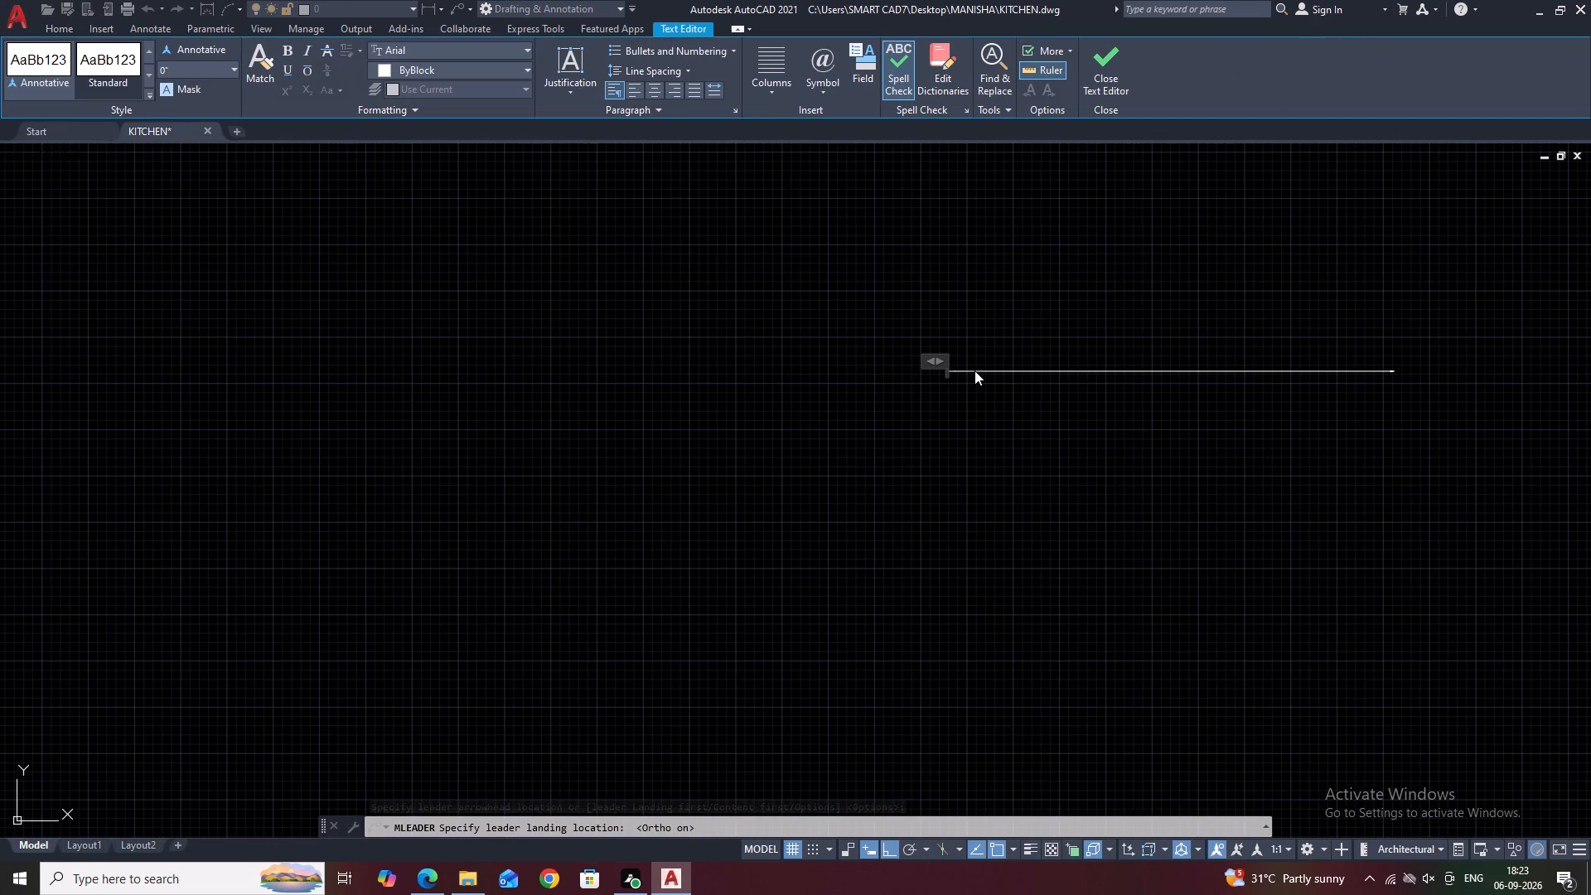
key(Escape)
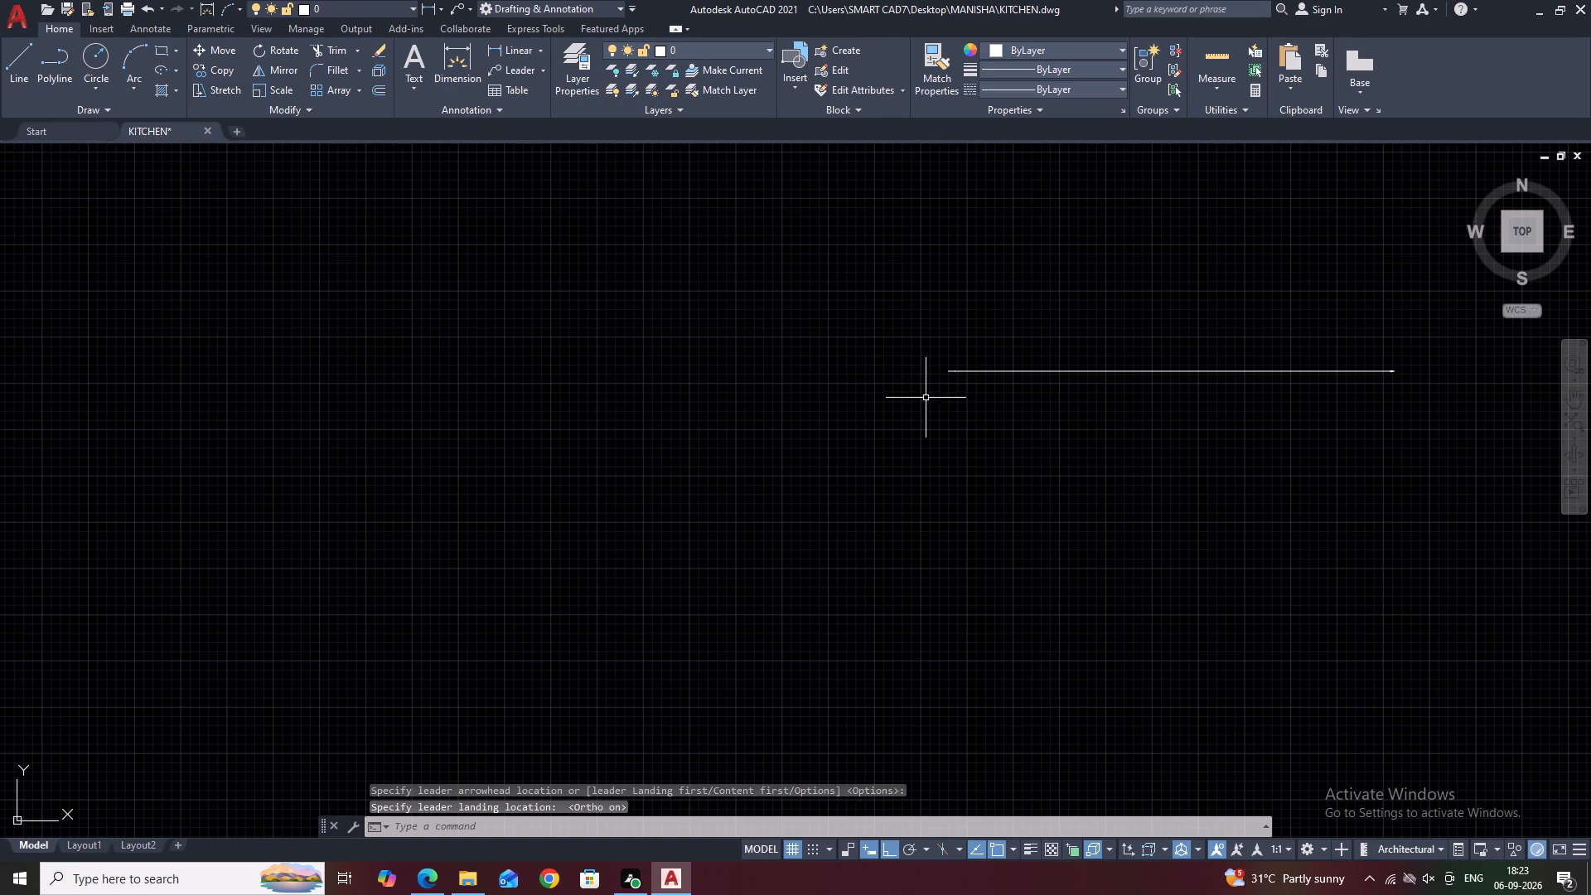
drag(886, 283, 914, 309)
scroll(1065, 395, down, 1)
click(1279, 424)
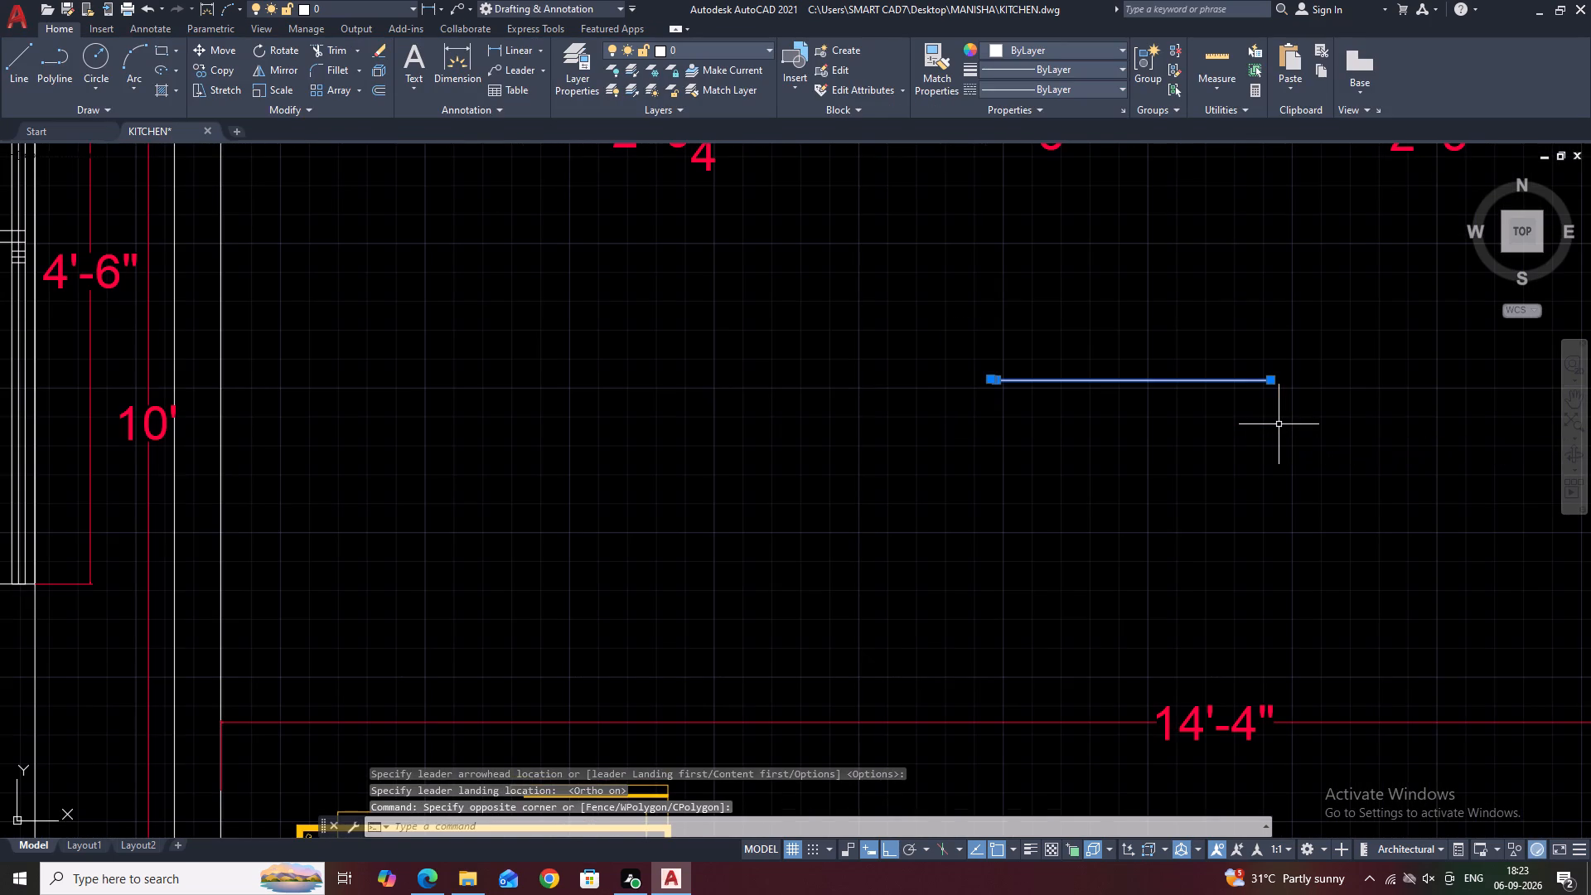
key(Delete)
Draw an L-shaped leader line above the 14'-4" dimension, with a short vertical segment down and a longer horizontal segment.
text(L)
key(space)
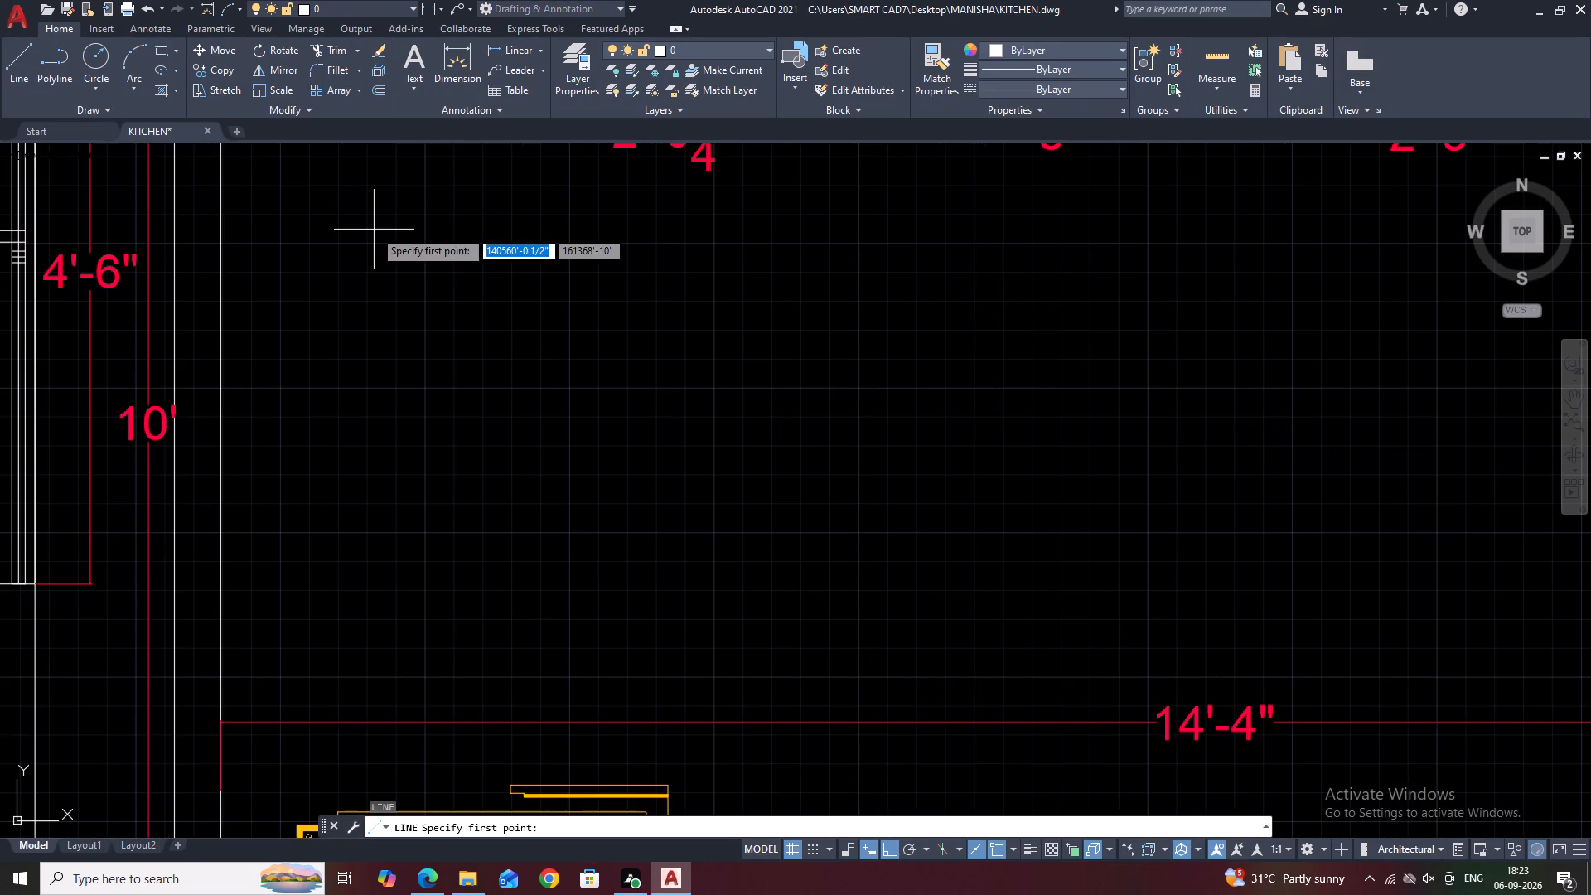
click(734, 280)
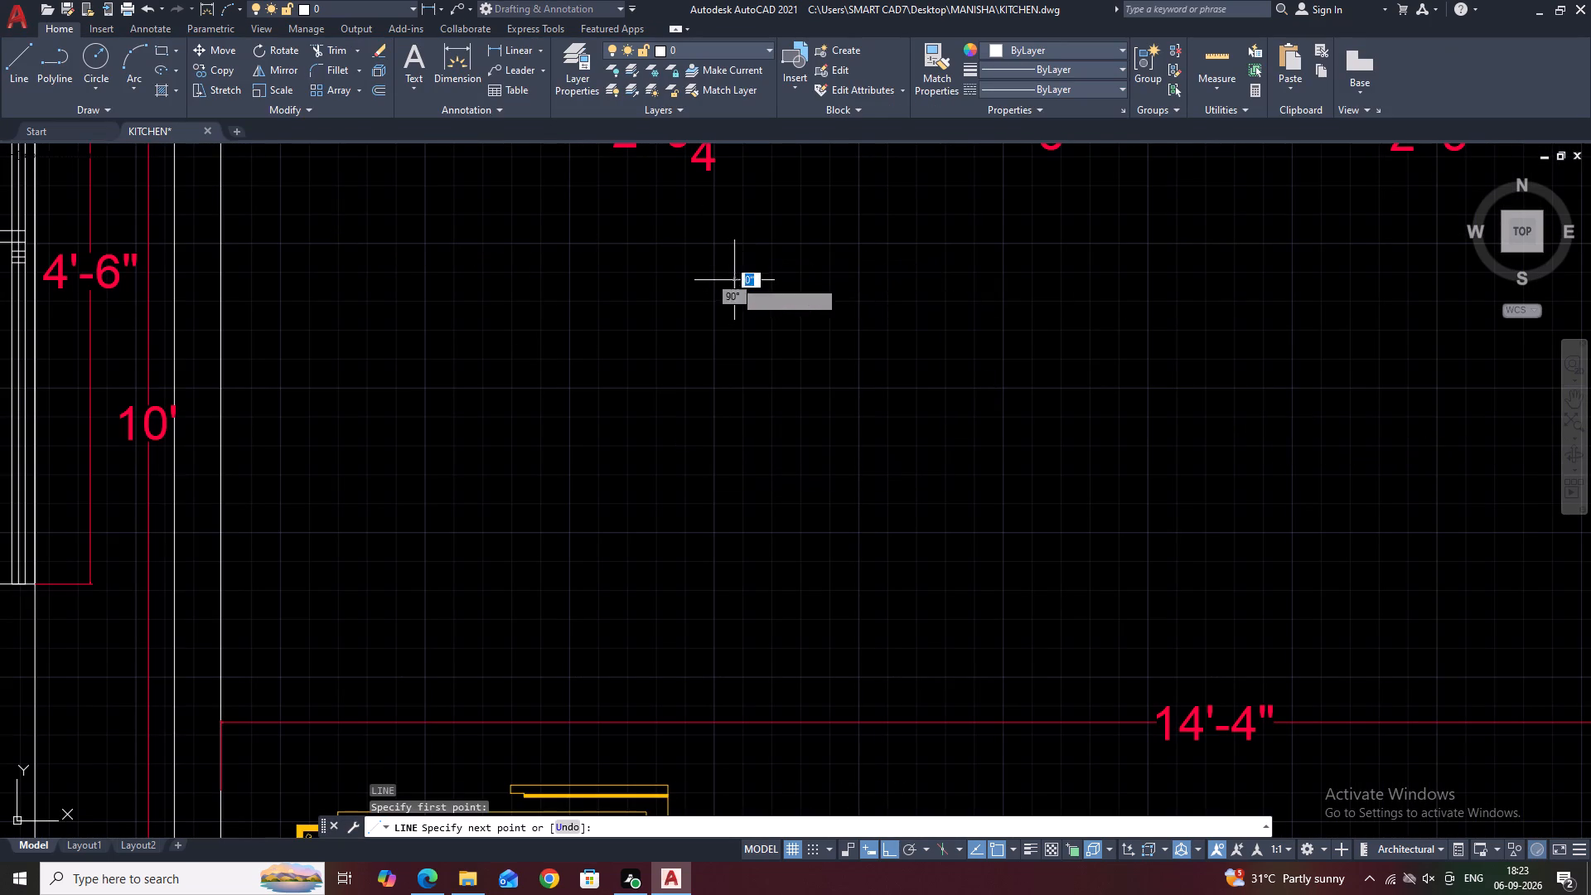
click(737, 335)
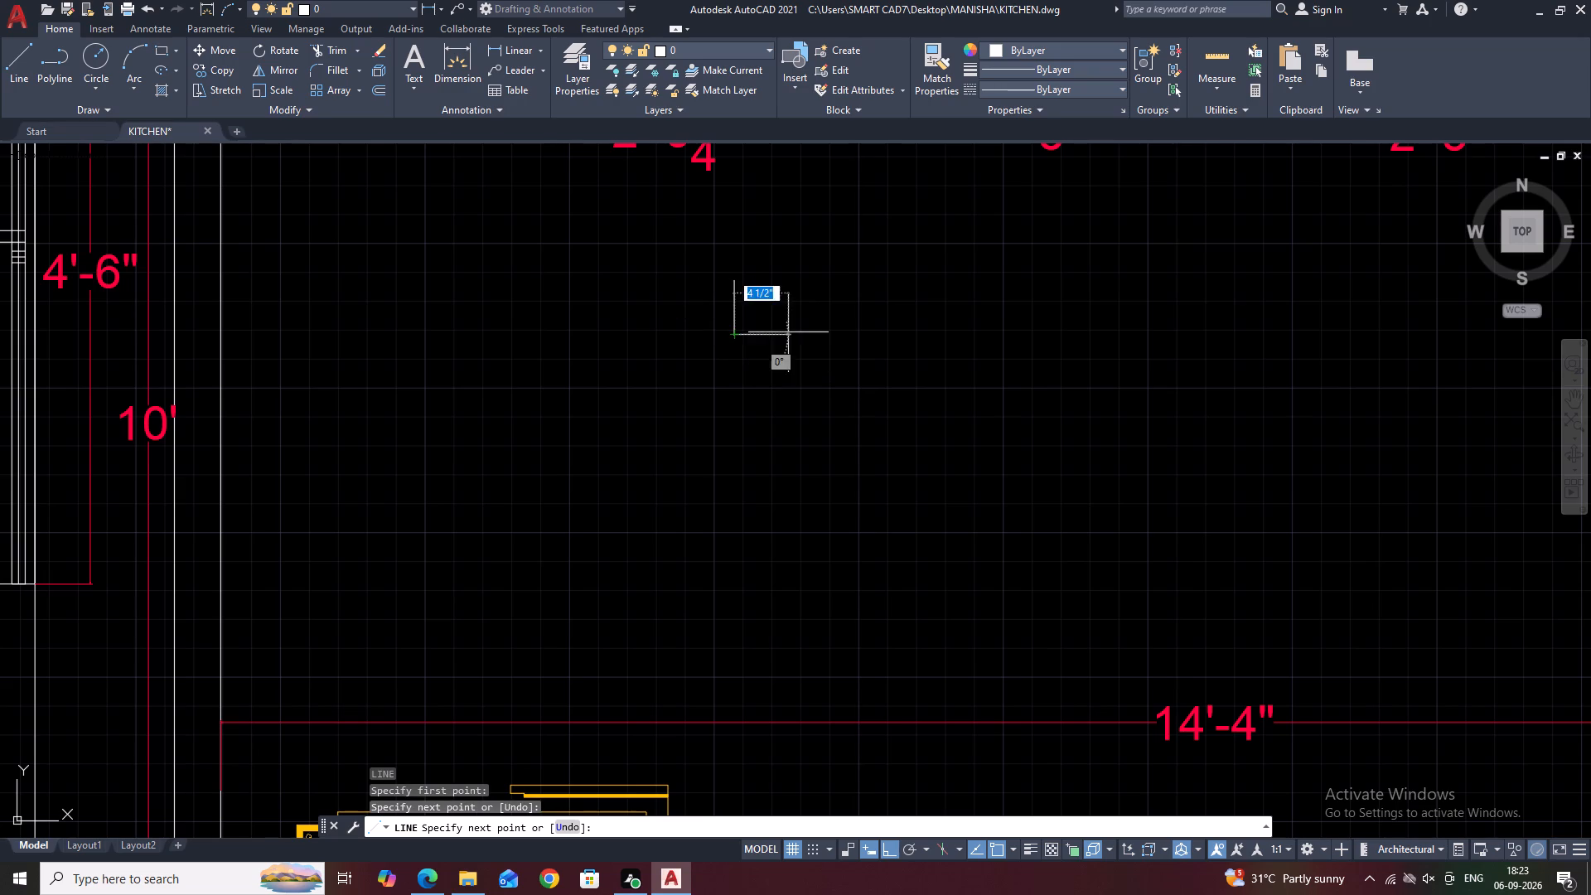
click(910, 331)
right_click(847, 361)
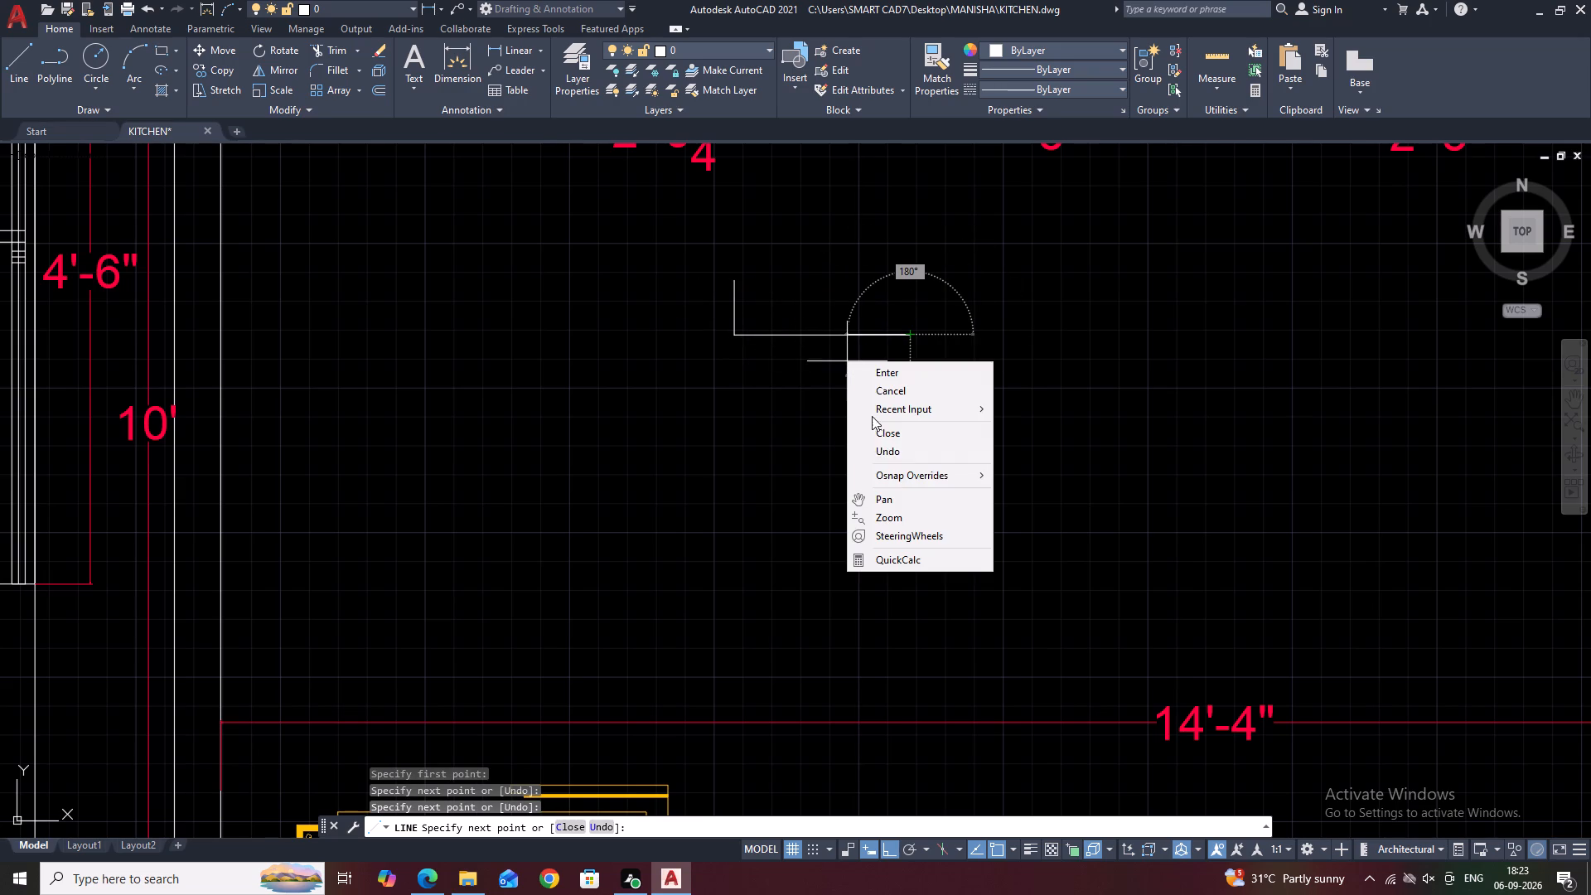
click(907, 391)
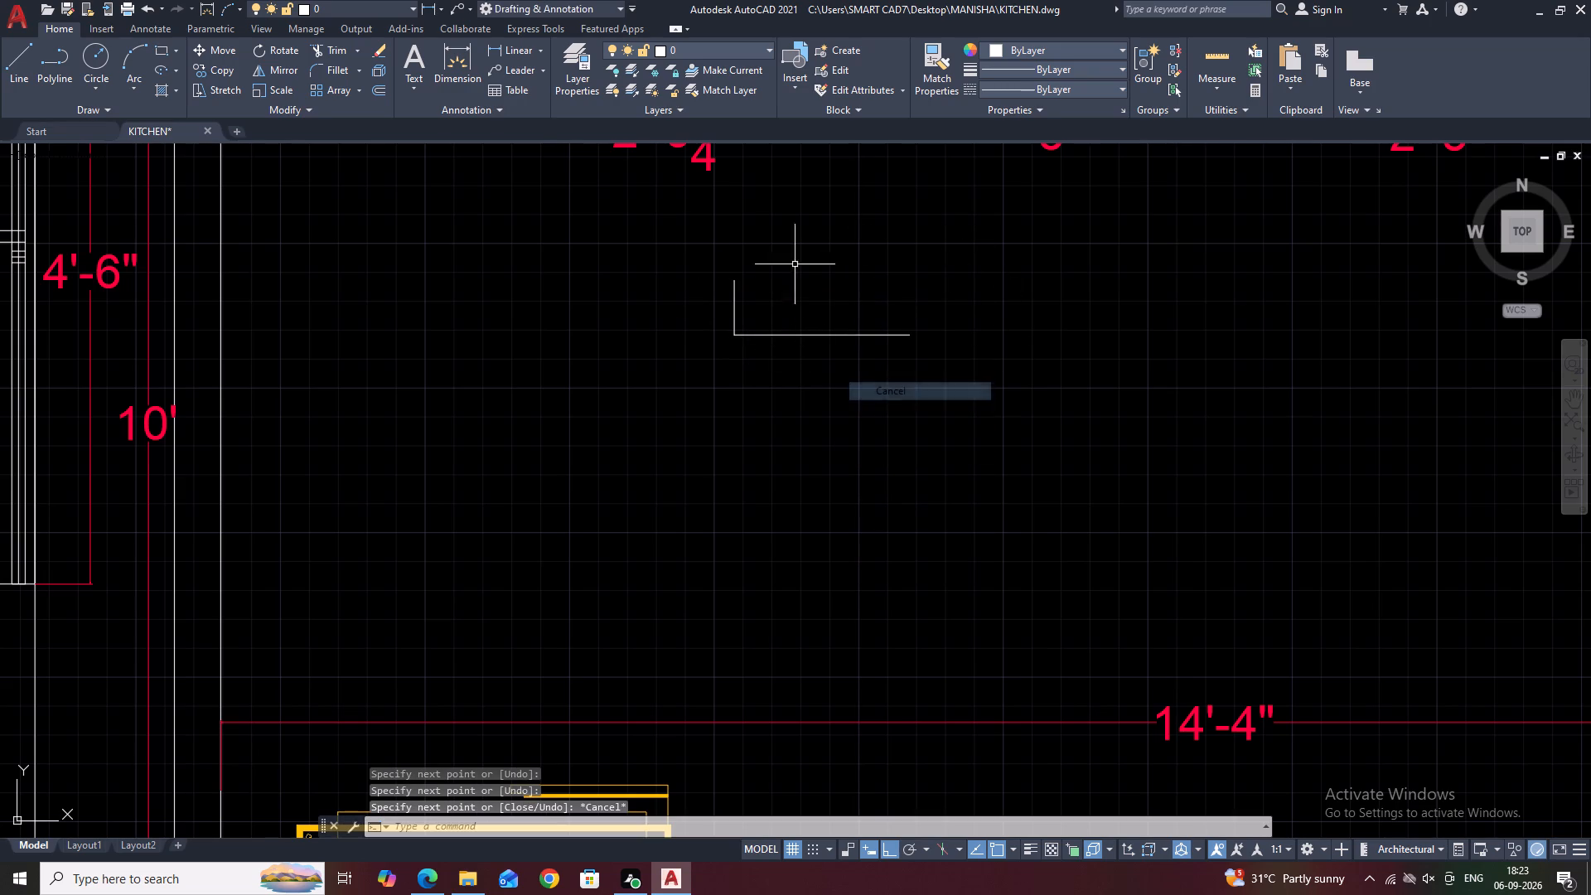
Draw an open arrowhead of two short diagonal lines at the upper end of the L-shaped leader's vertical segment.
click(22, 62)
scroll(700, 294, up, 2)
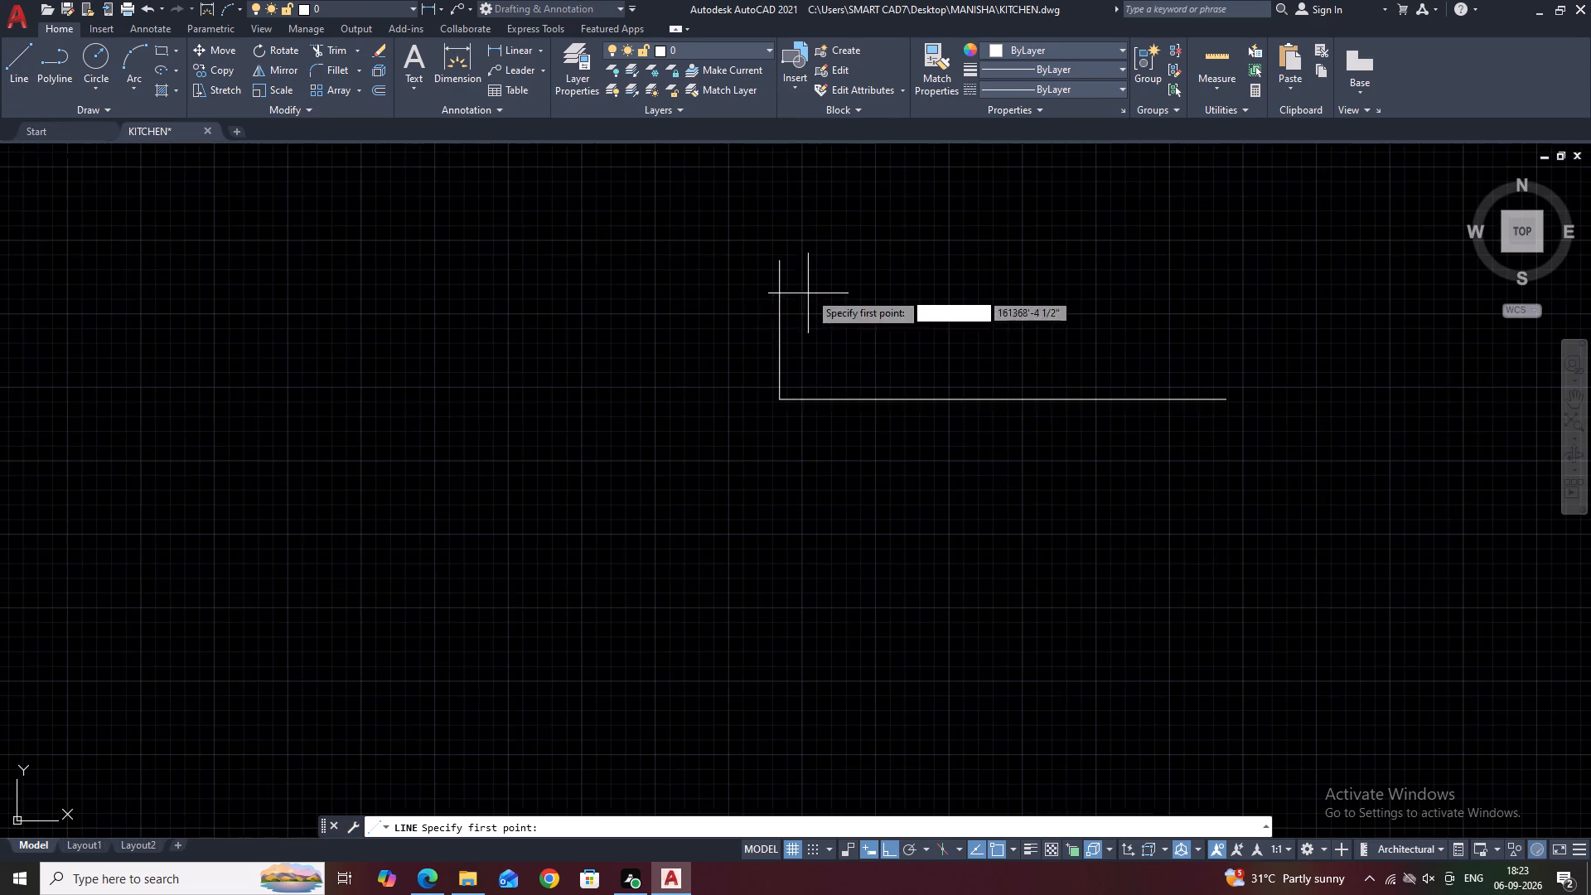
scroll(804, 282, up, 1)
click(743, 281)
click(766, 252)
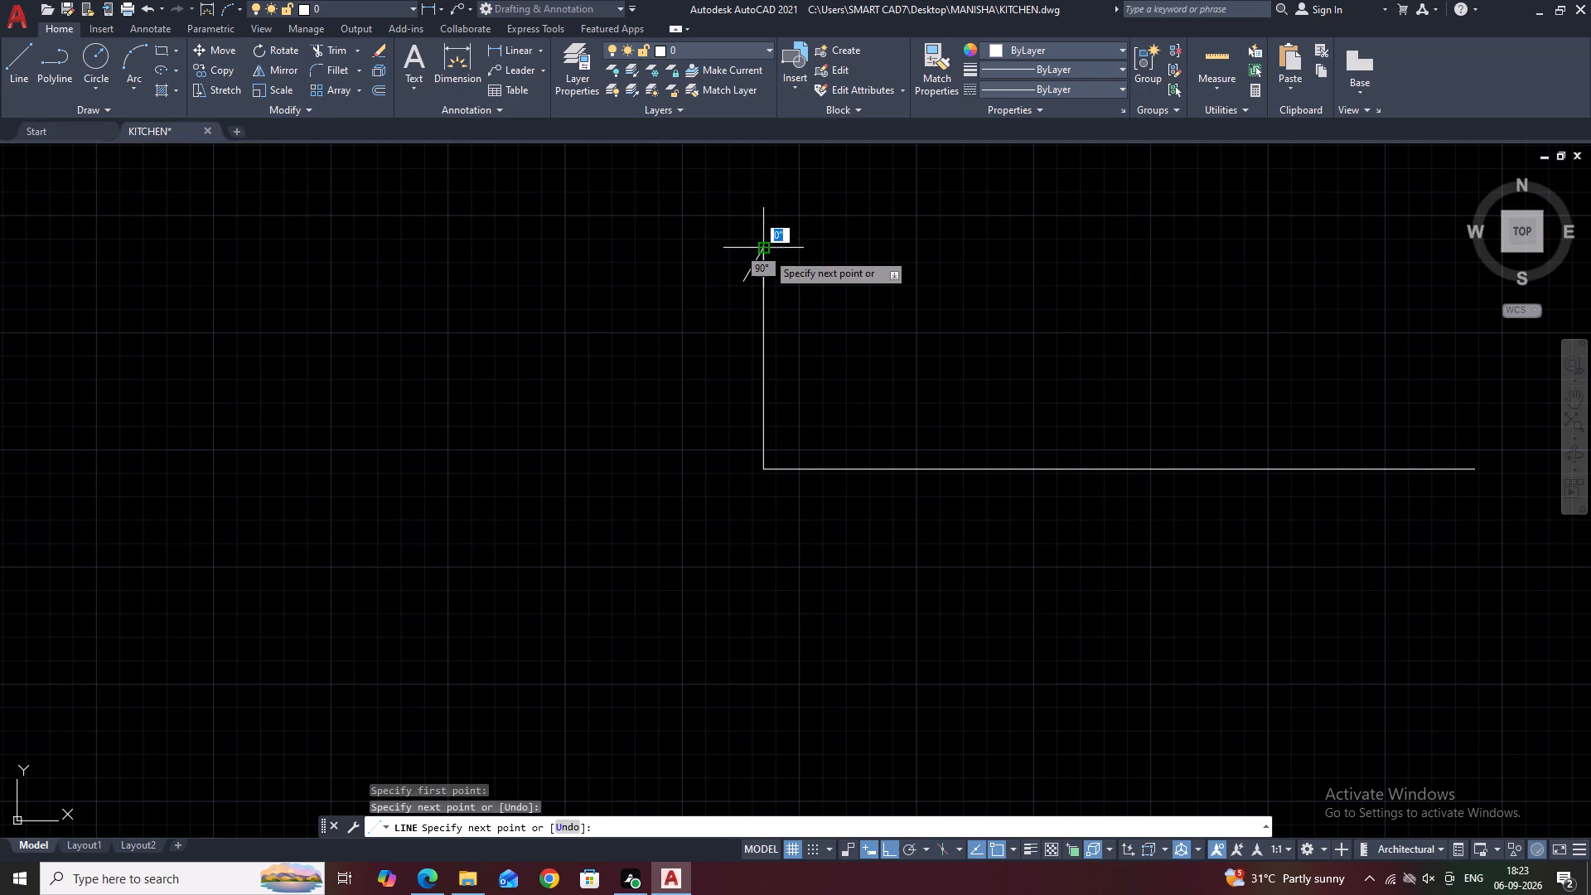
click(785, 278)
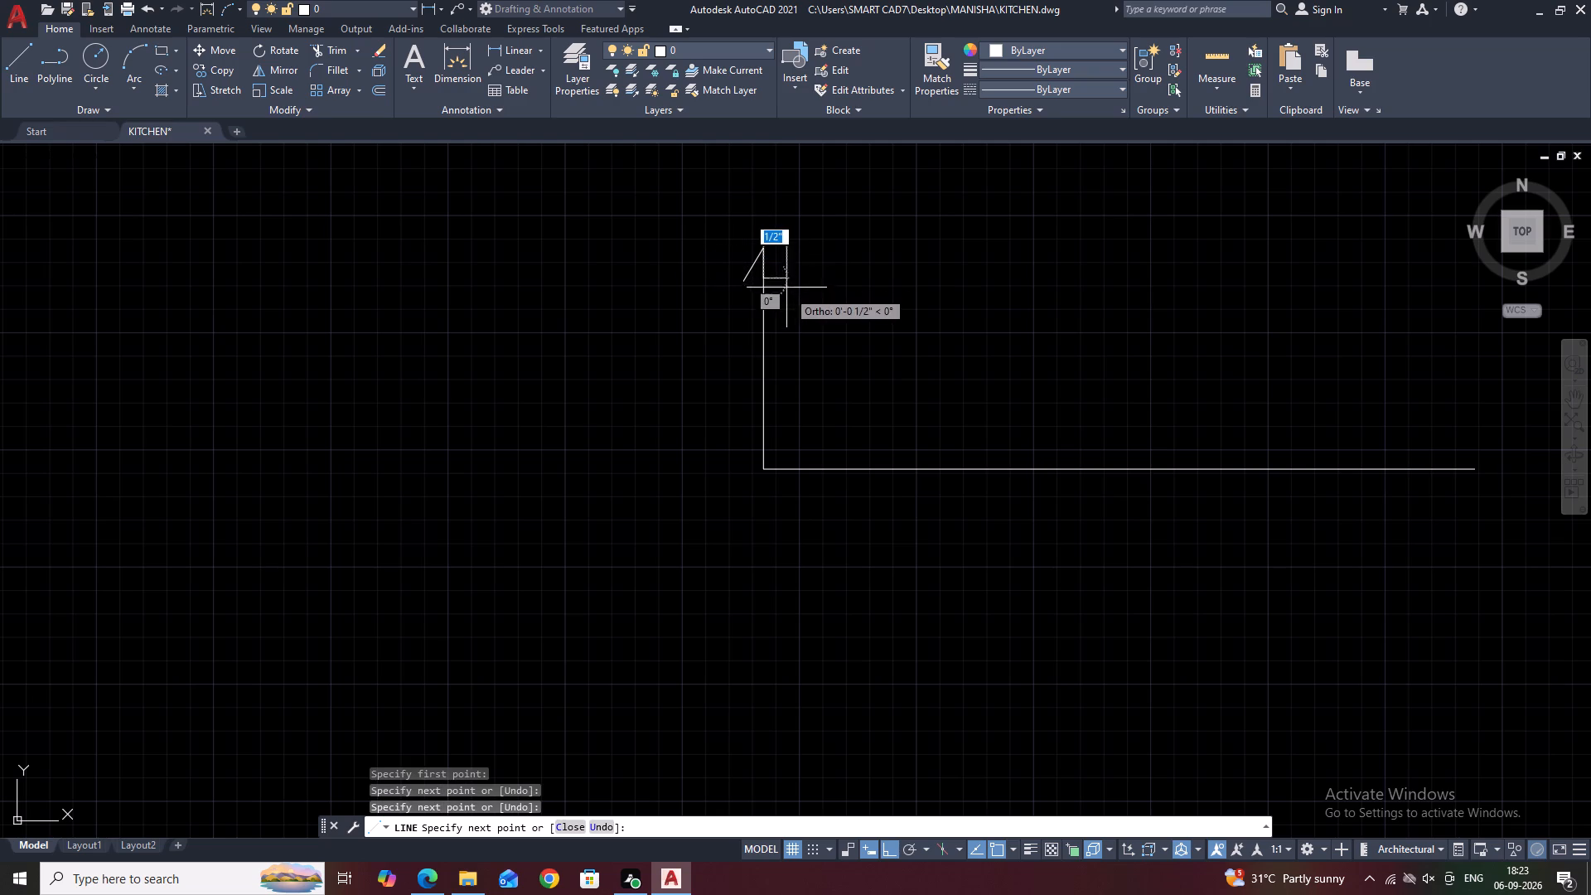
scroll(773, 262, up, 2)
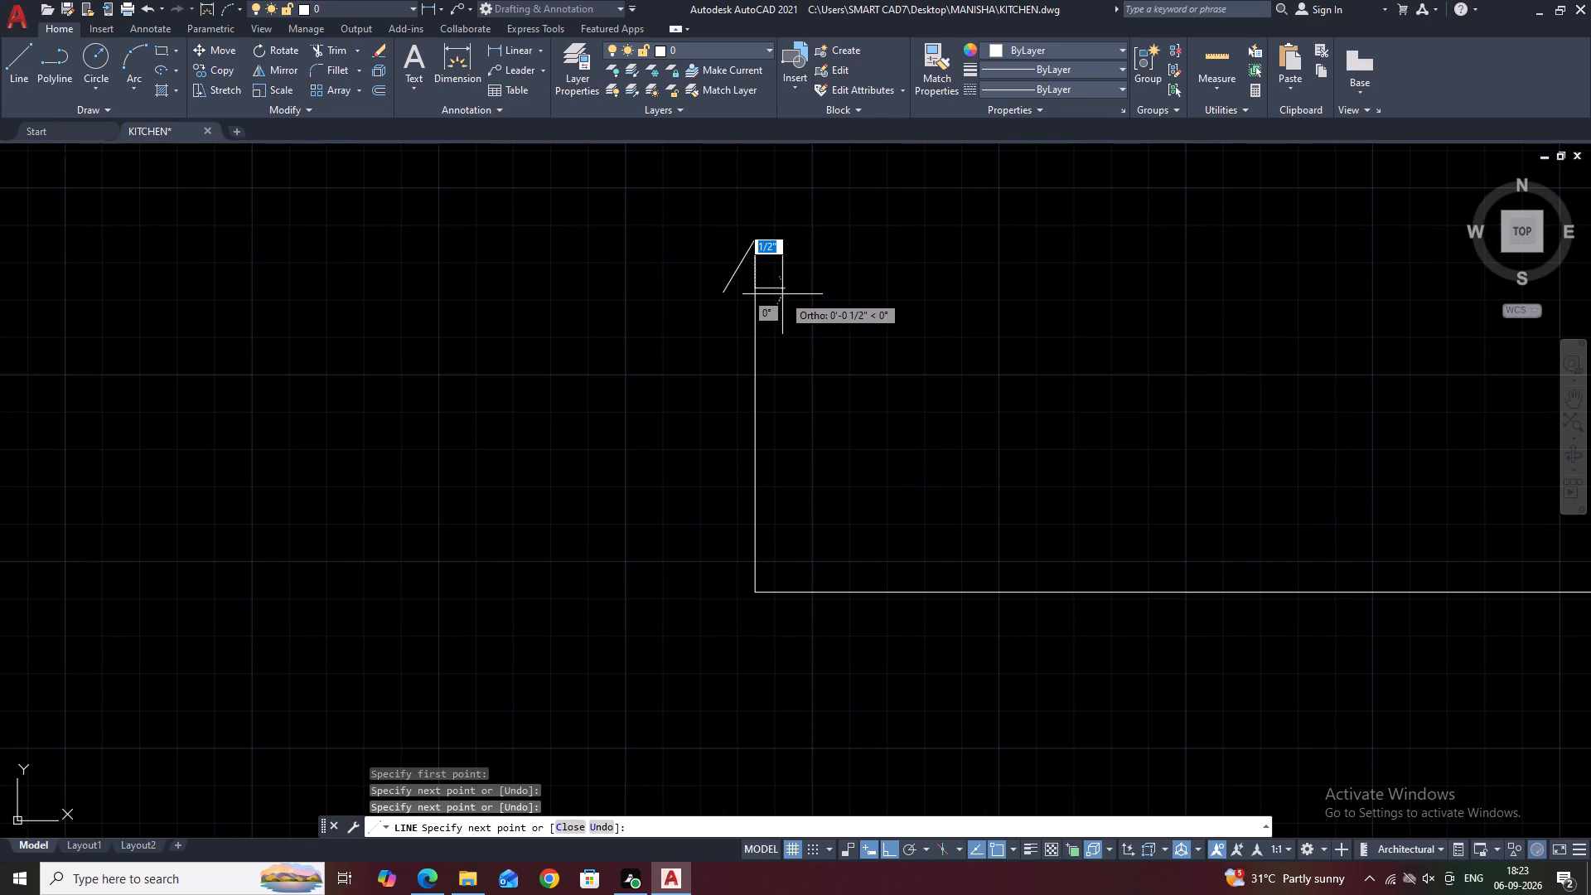
key(ctrl+z)
scroll(766, 271, up, 2)
middle_drag(786, 288, 825, 431)
scroll(810, 397, up, 2)
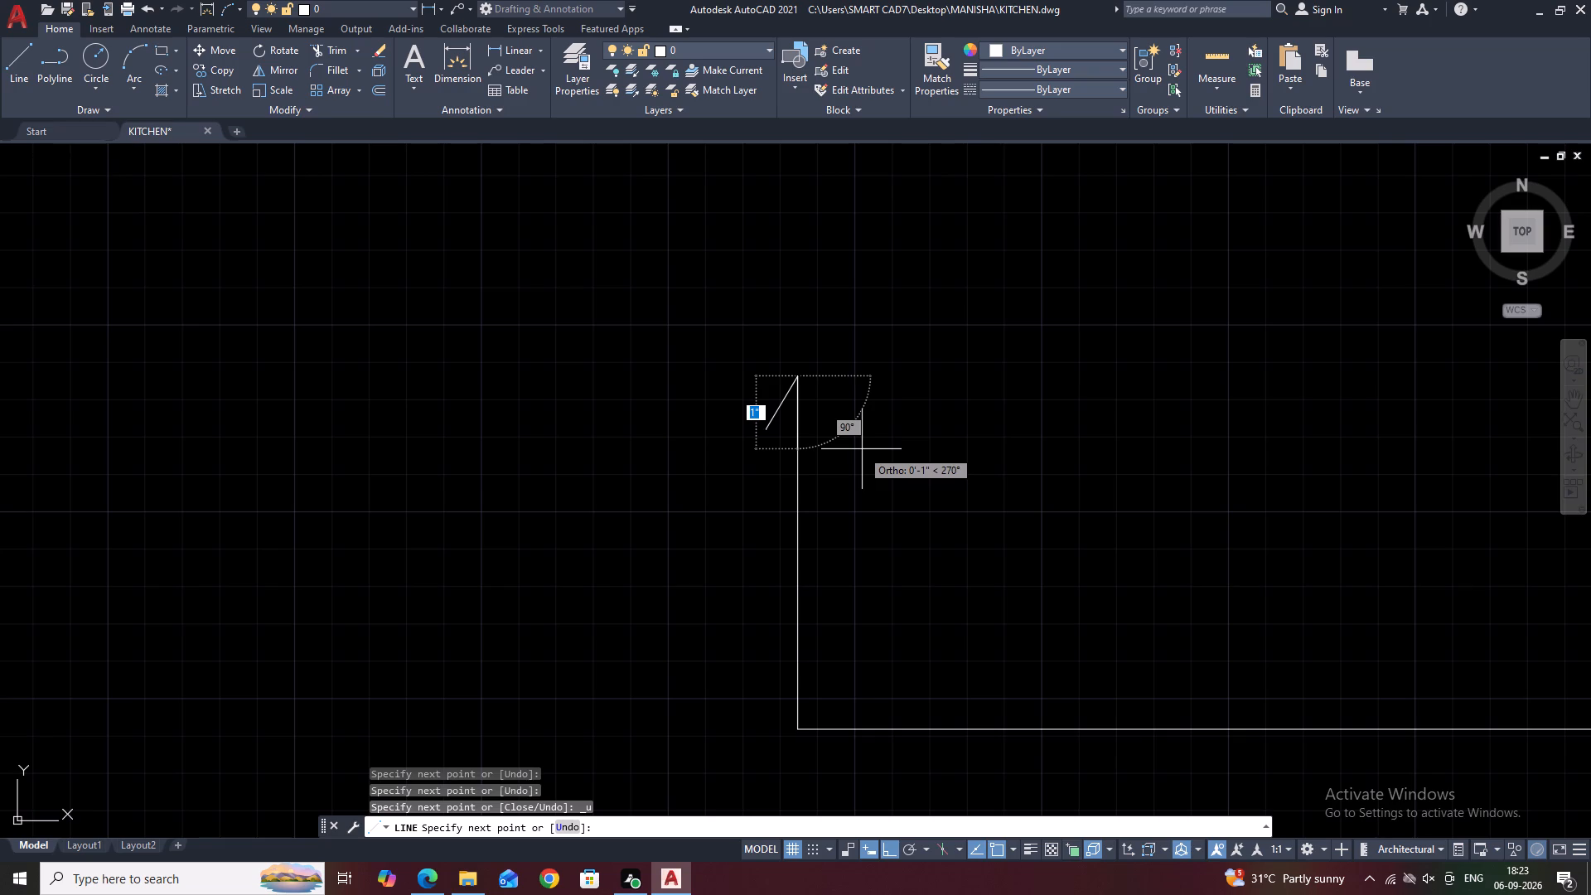
key(F8)
scroll(821, 420, up, 1)
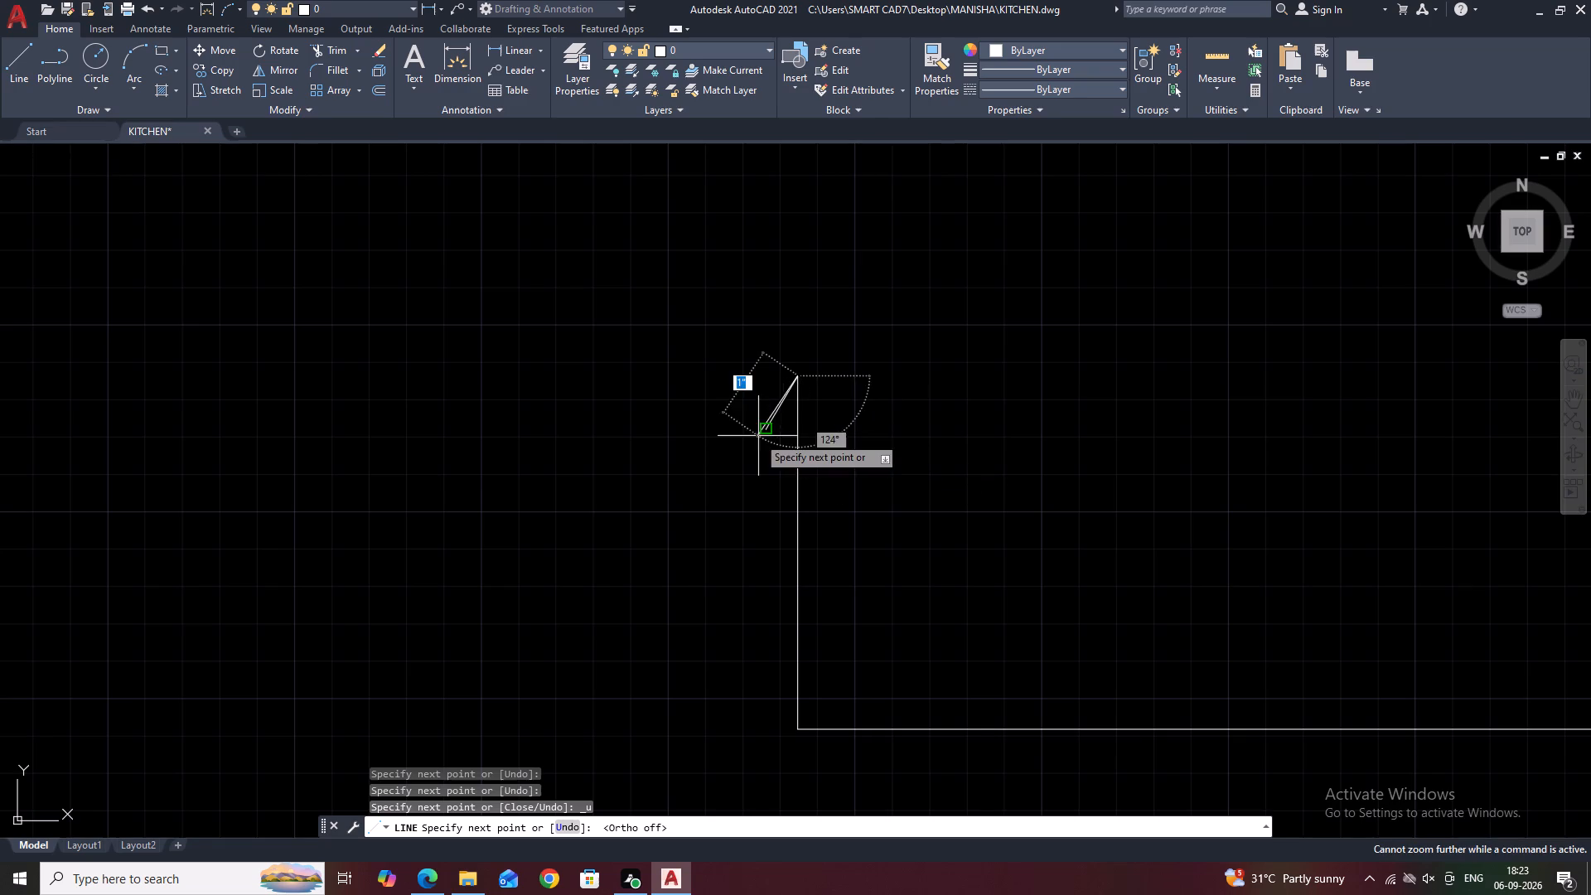
click(826, 429)
right_click(827, 429)
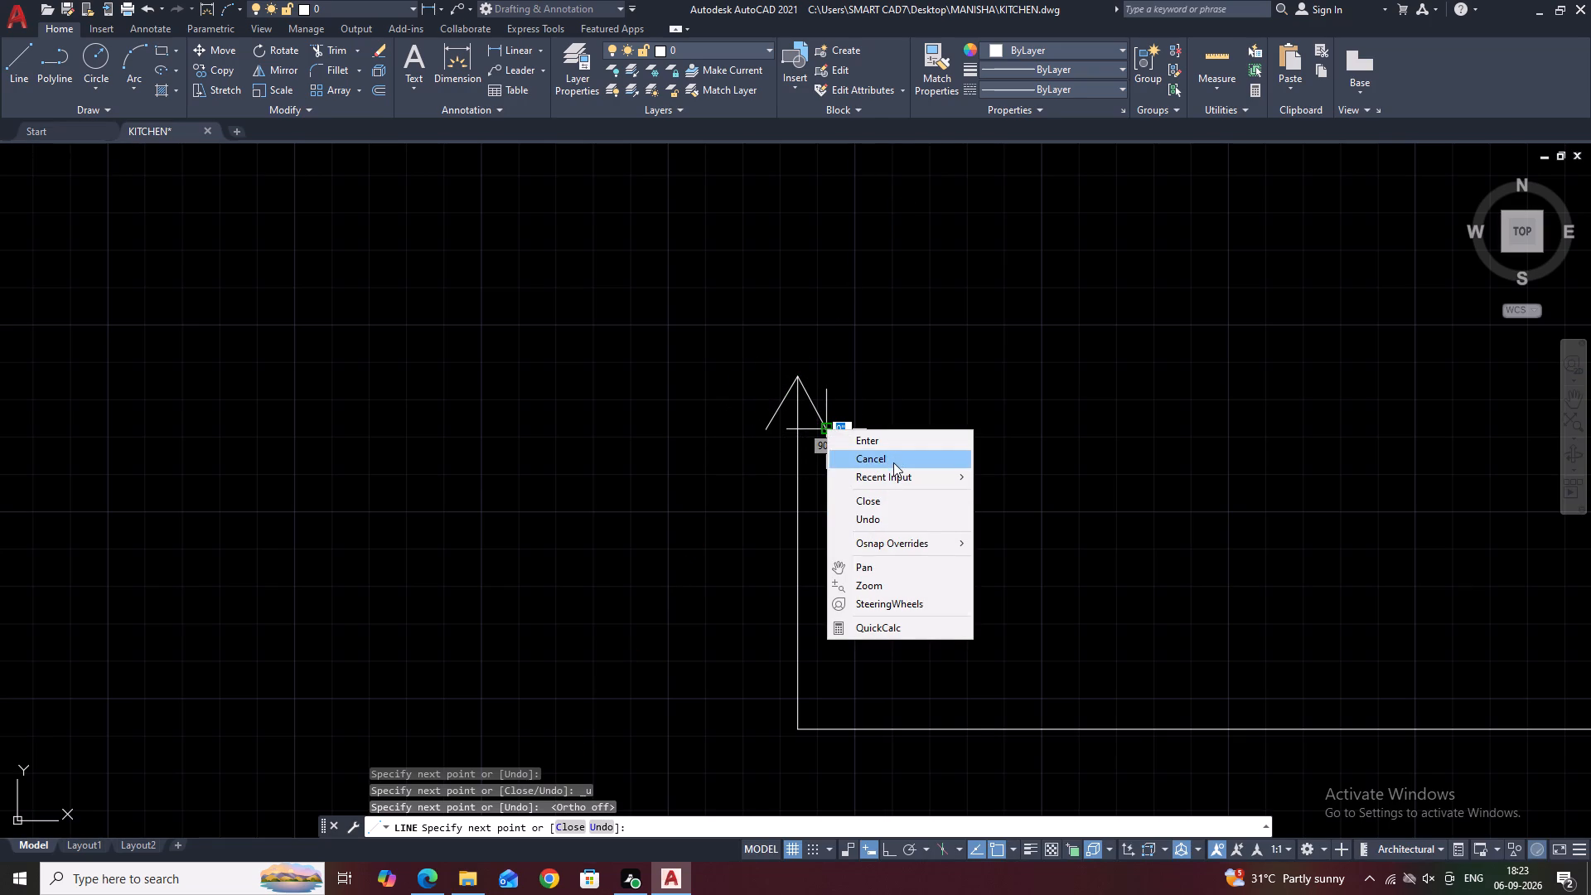
click(893, 462)
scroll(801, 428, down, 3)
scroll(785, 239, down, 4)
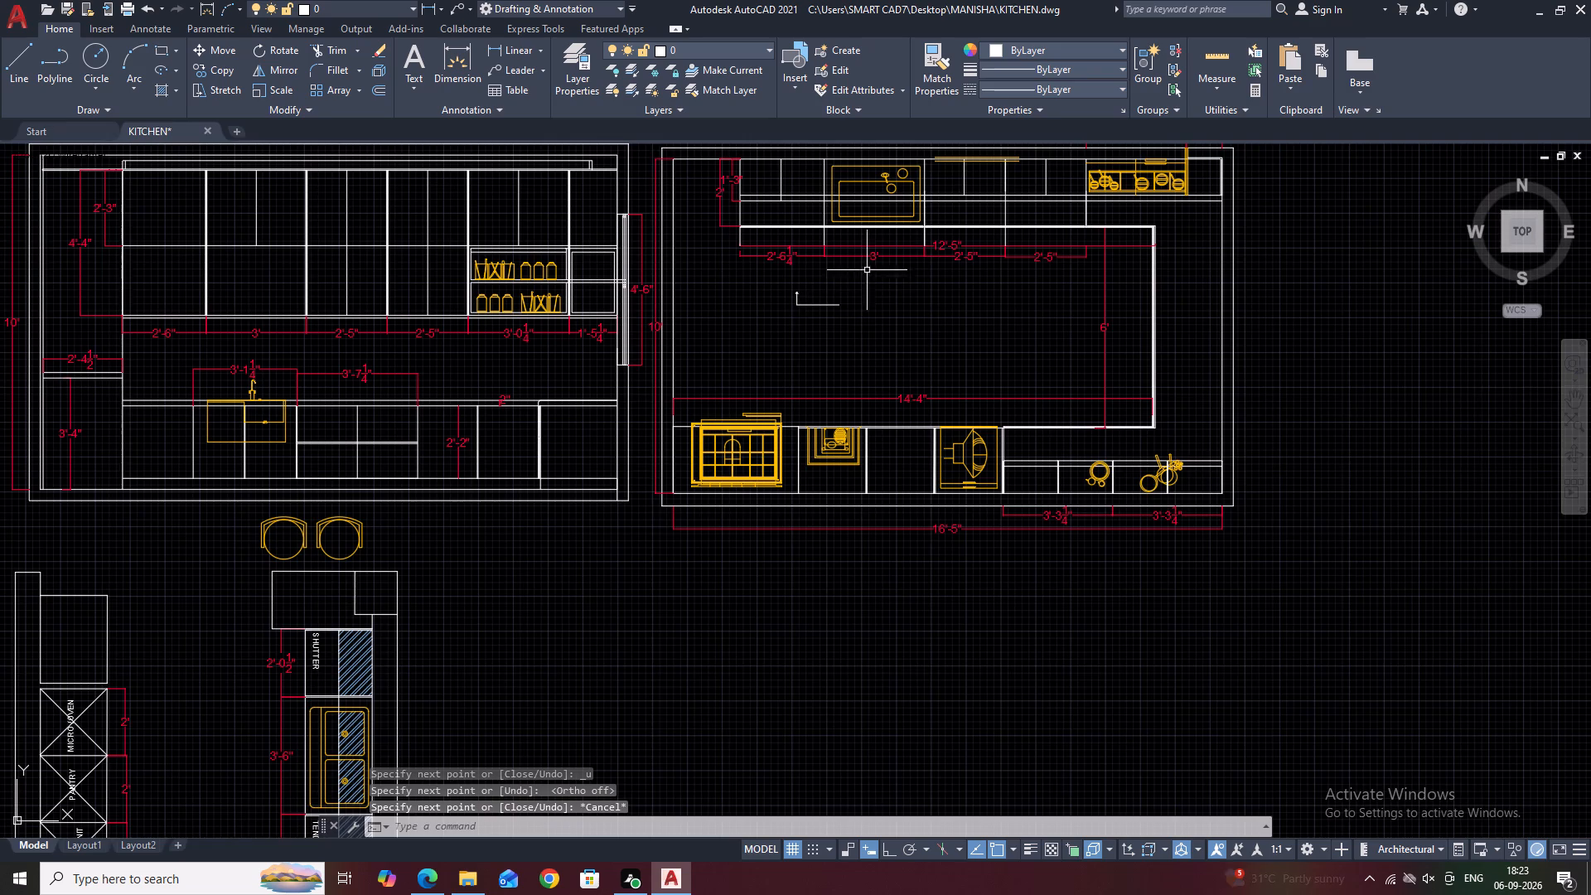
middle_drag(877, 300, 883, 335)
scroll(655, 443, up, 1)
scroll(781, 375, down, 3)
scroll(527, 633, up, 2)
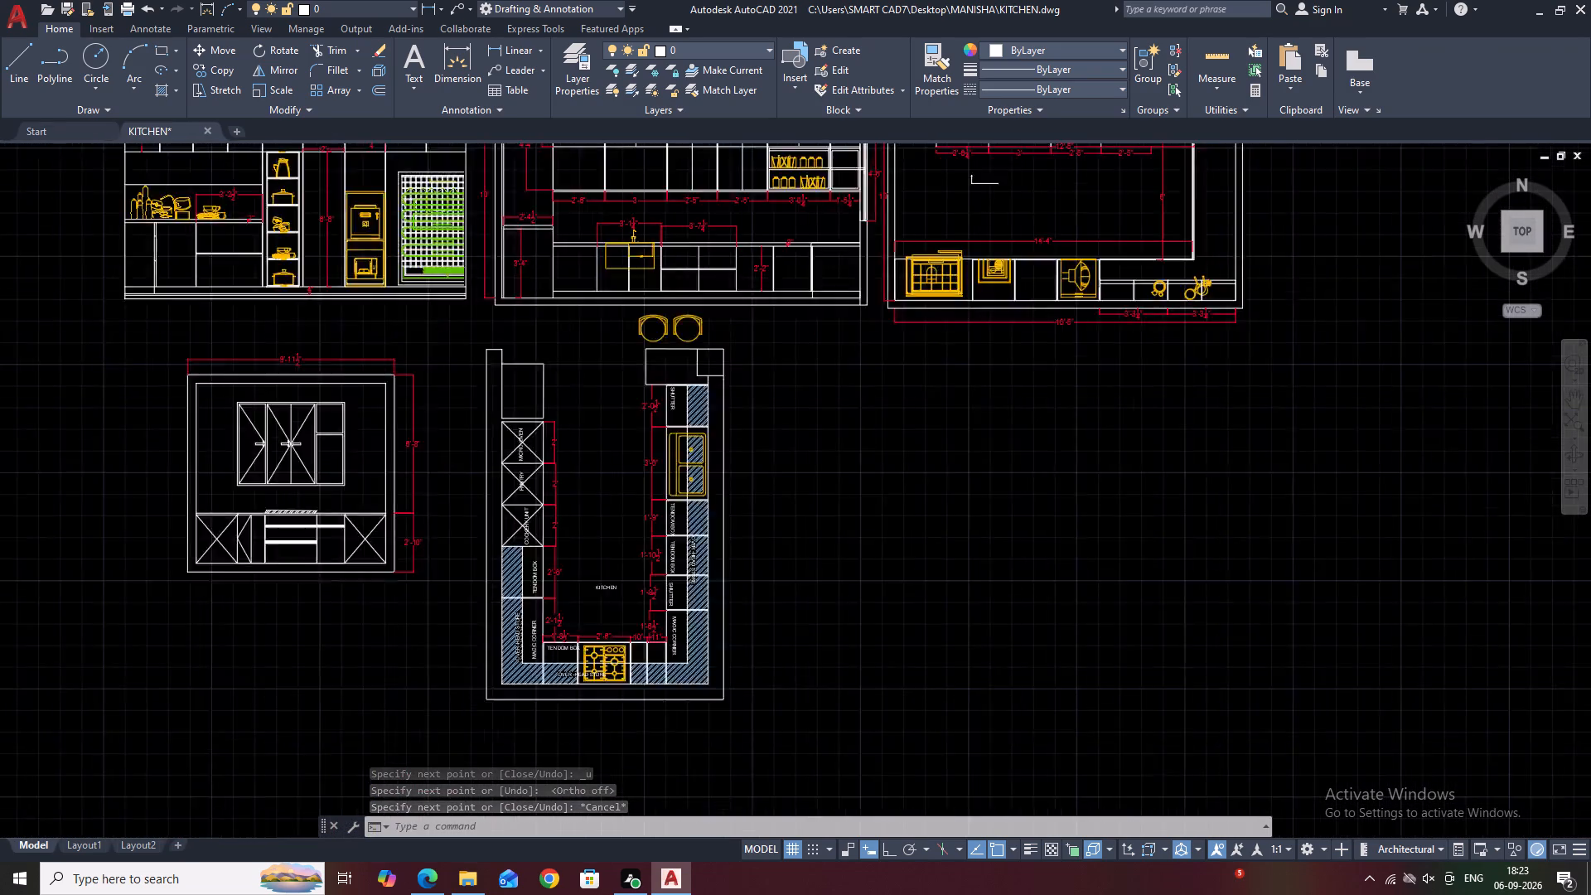
Copy the KITCHEN label from the plan to the free end of the L-shaped leader above the 14'-4" dimension.
scroll(648, 592, up, 2)
click(713, 476)
click(666, 540)
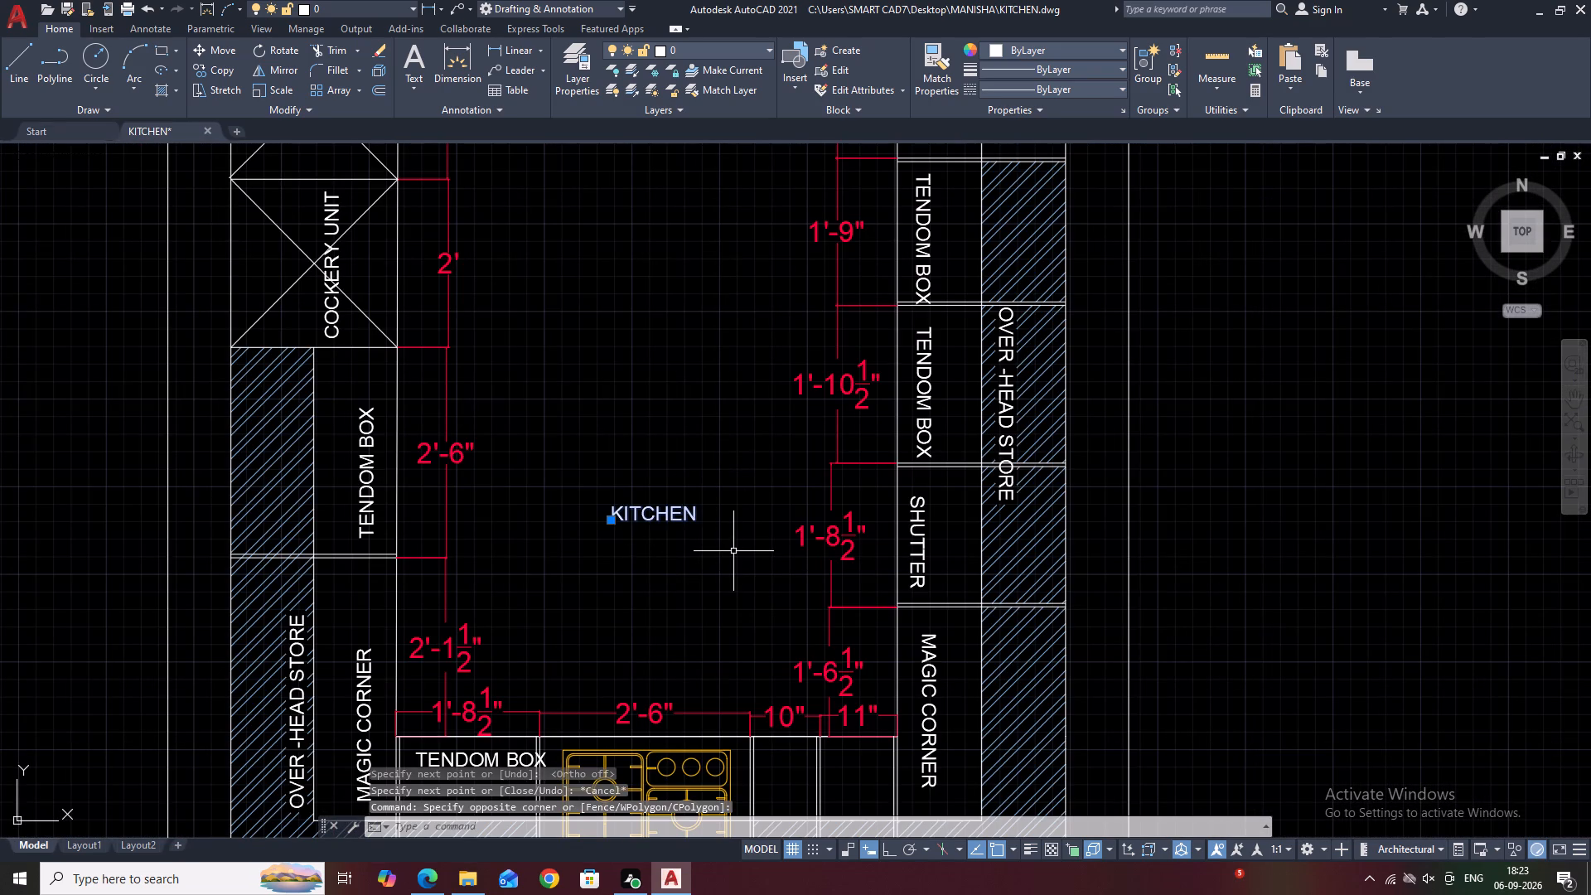
text(CO)
key(space)
click(699, 521)
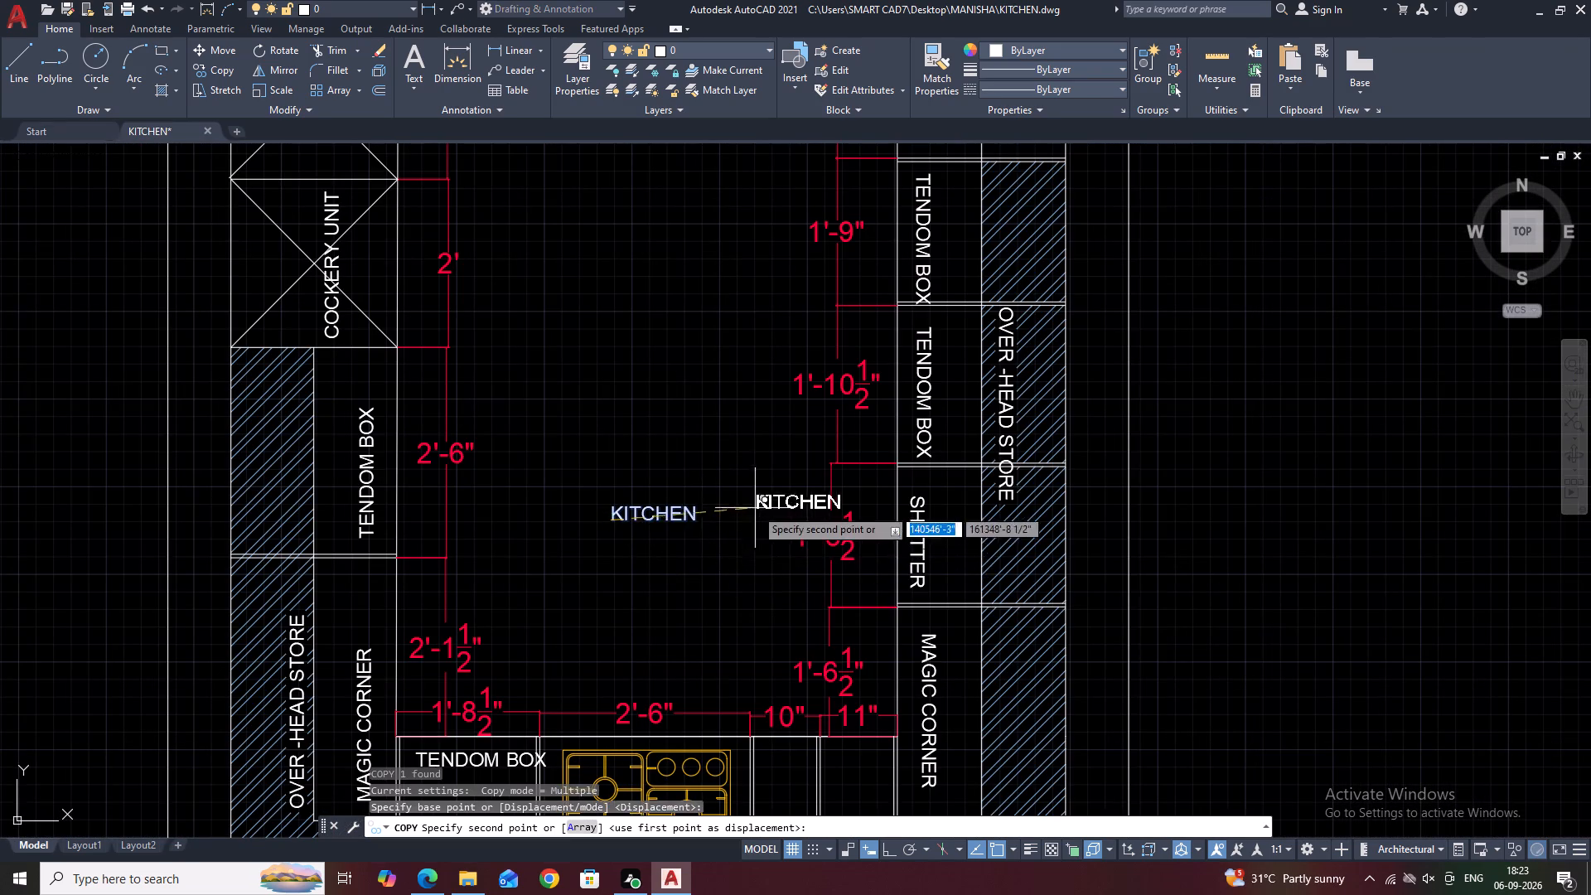
scroll(755, 508, down, 5)
middle_drag(944, 345, 888, 501)
scroll(850, 439, up, 2)
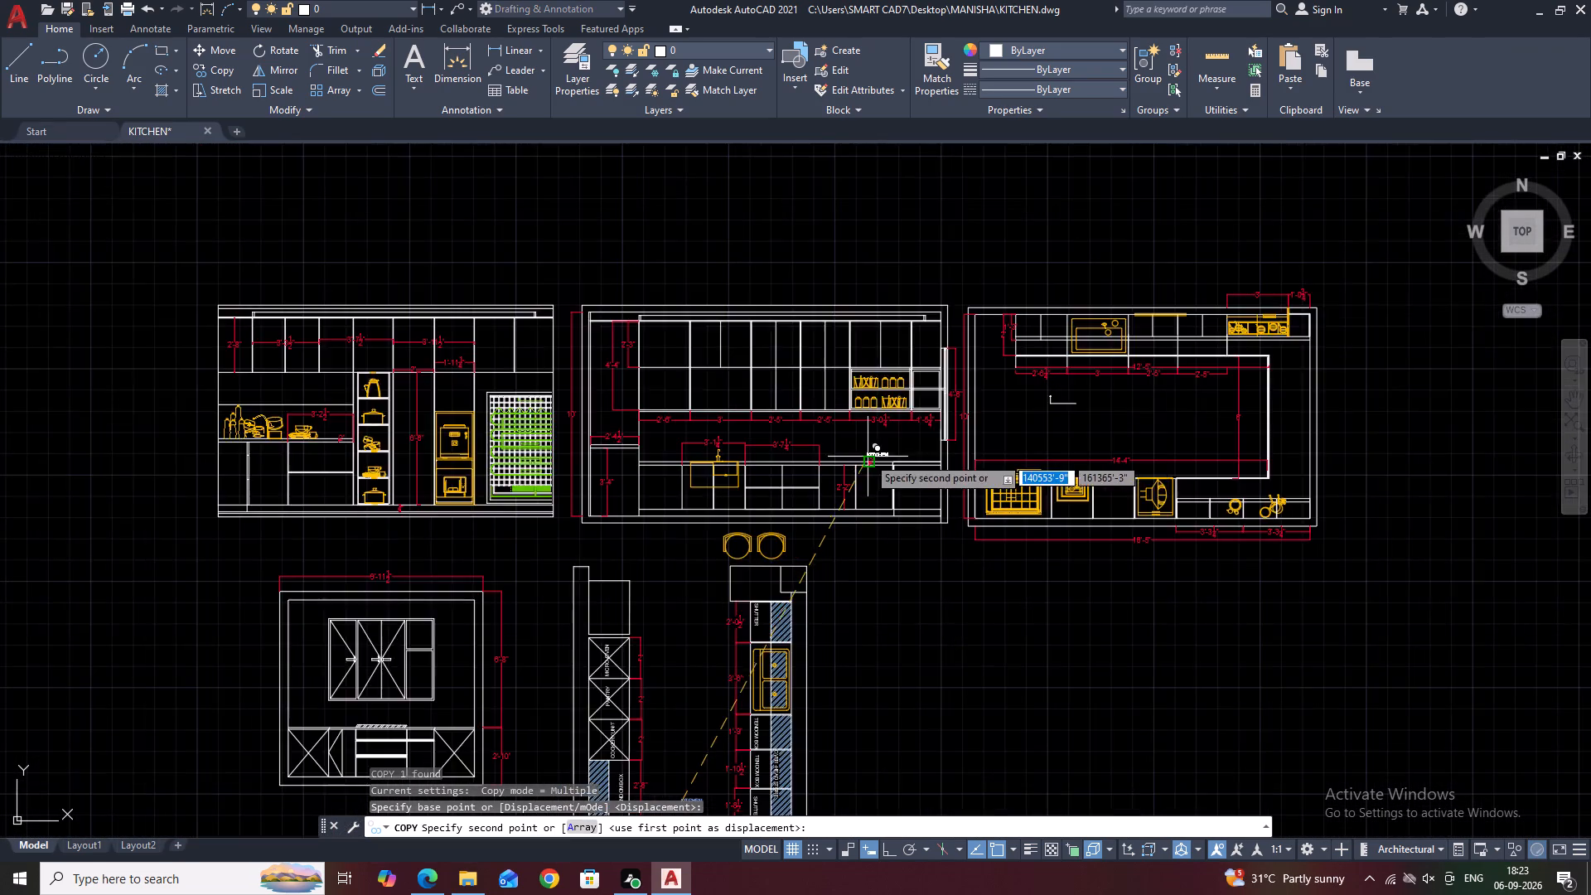
scroll(868, 457, up, 2)
middle_drag(1029, 378, 614, 549)
scroll(955, 516, up, 2)
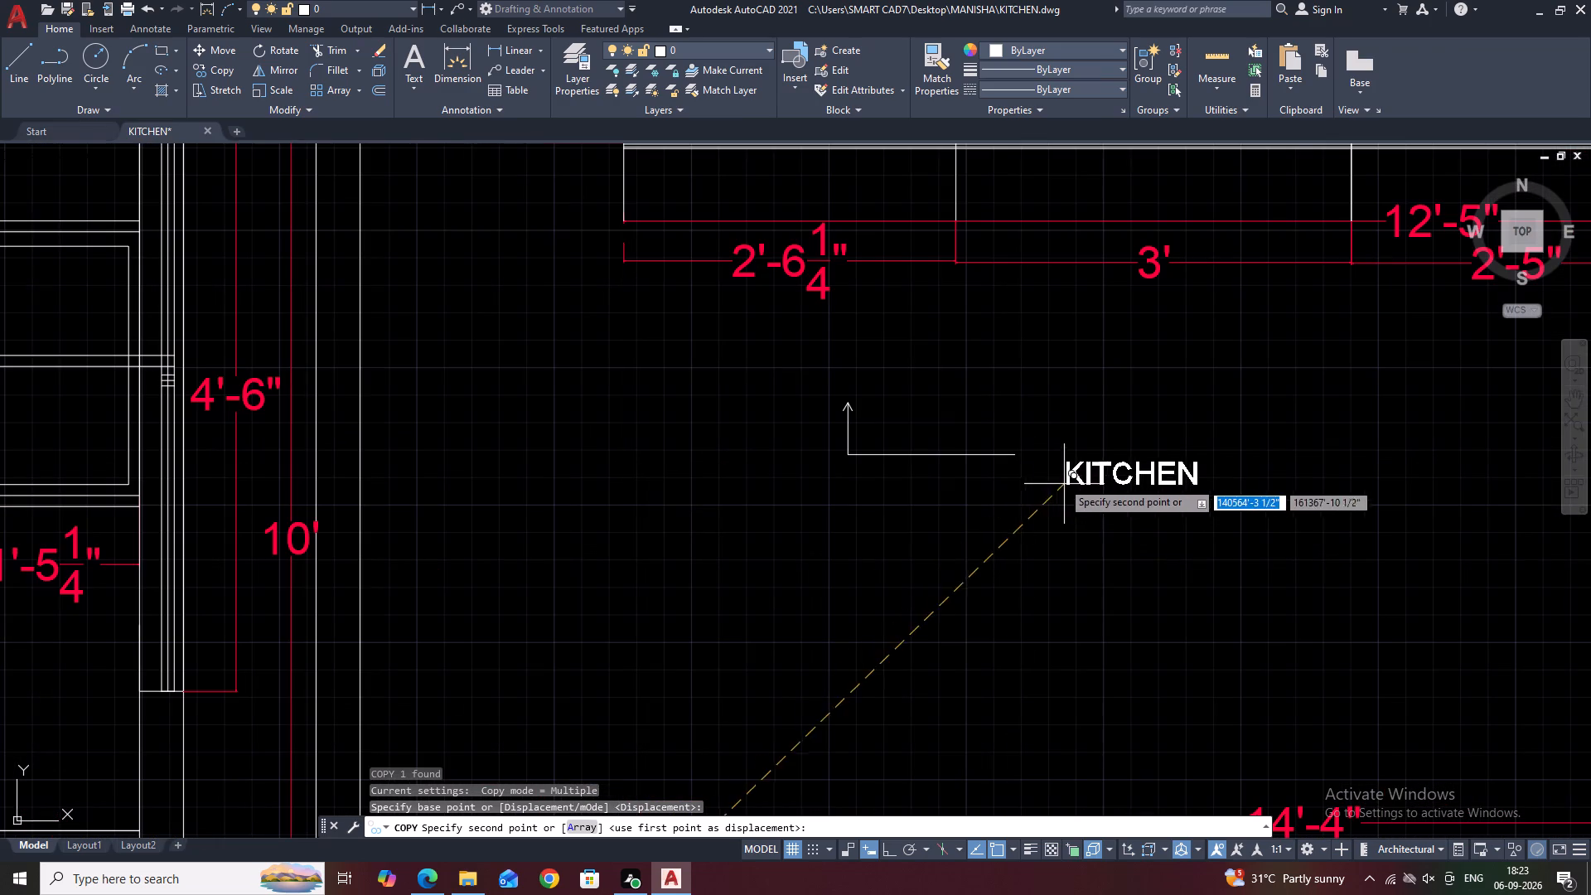
click(1054, 467)
key(Escape)
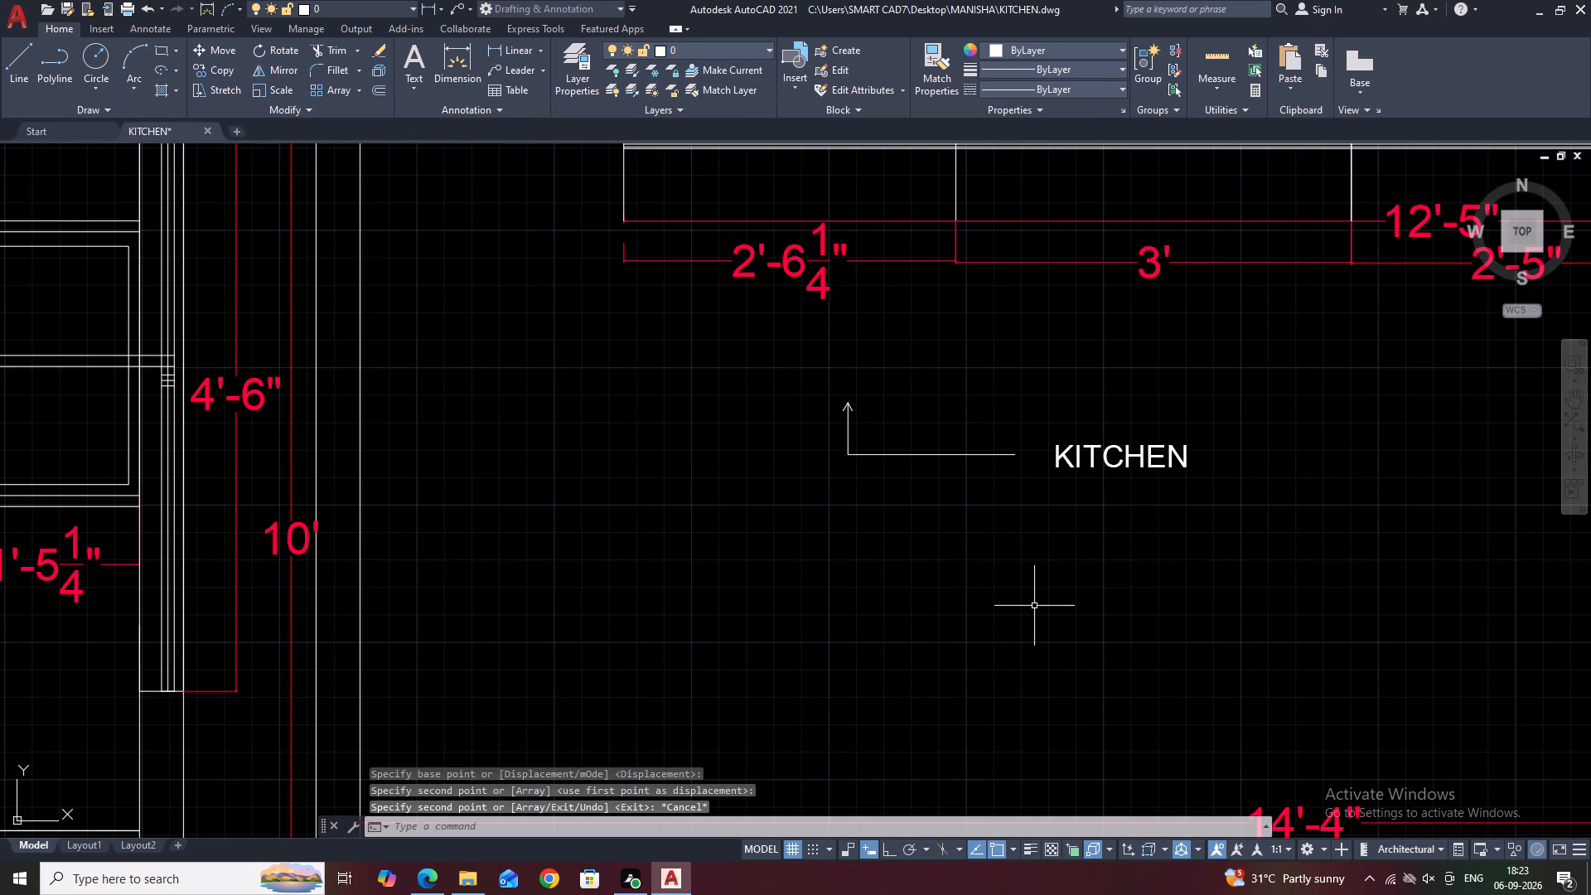
Change the copied KITCHEN label beside the L-shaped leader to read TOP VIEW.
triple_click(1159, 454)
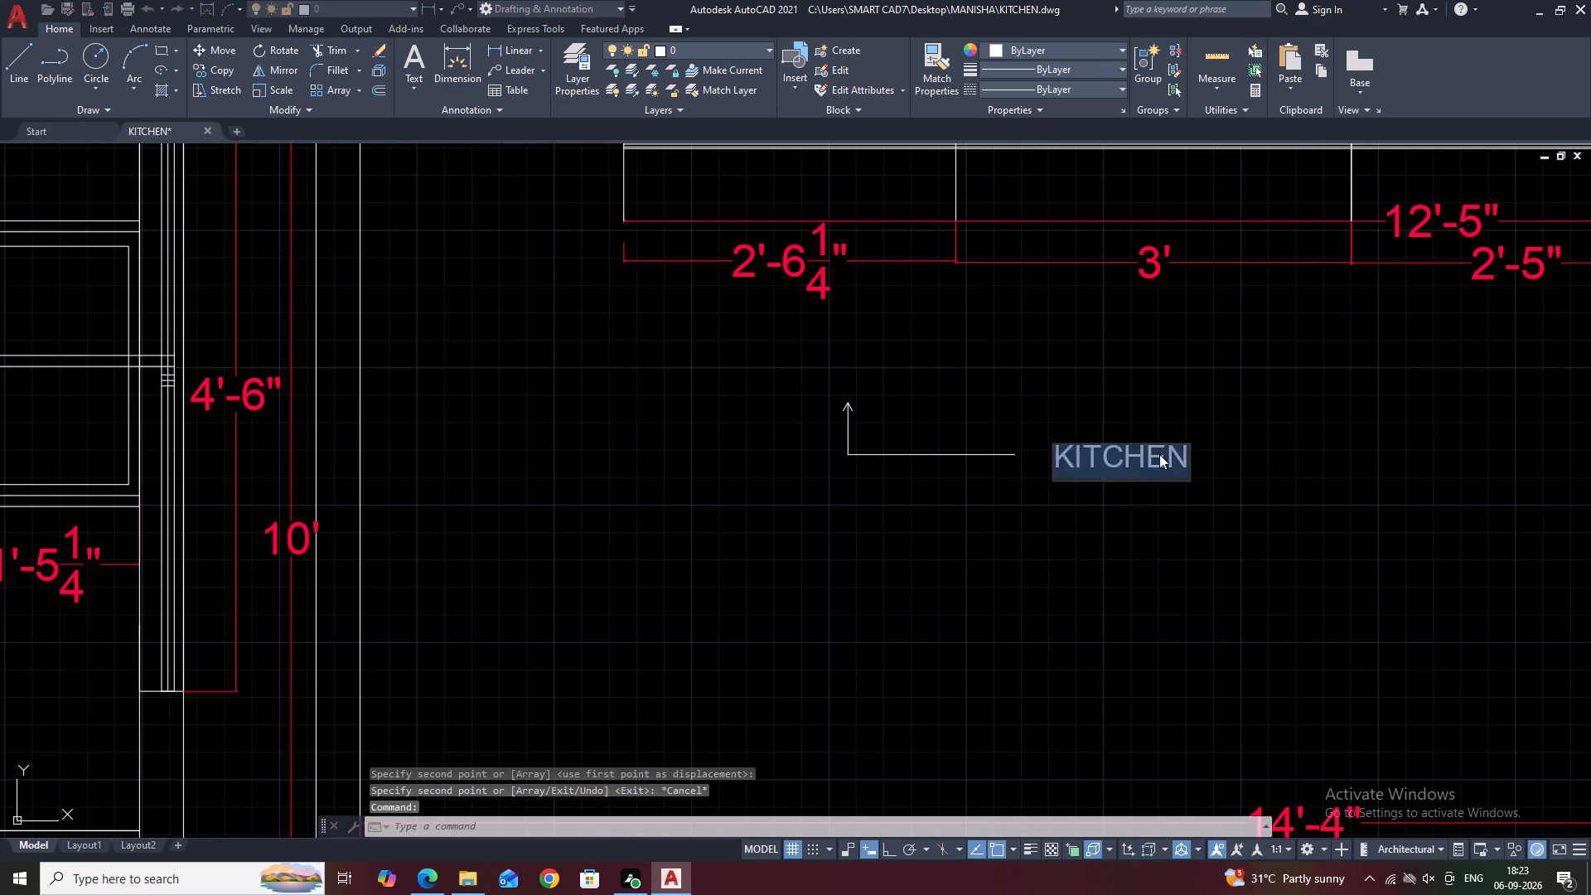
double_click(1159, 456)
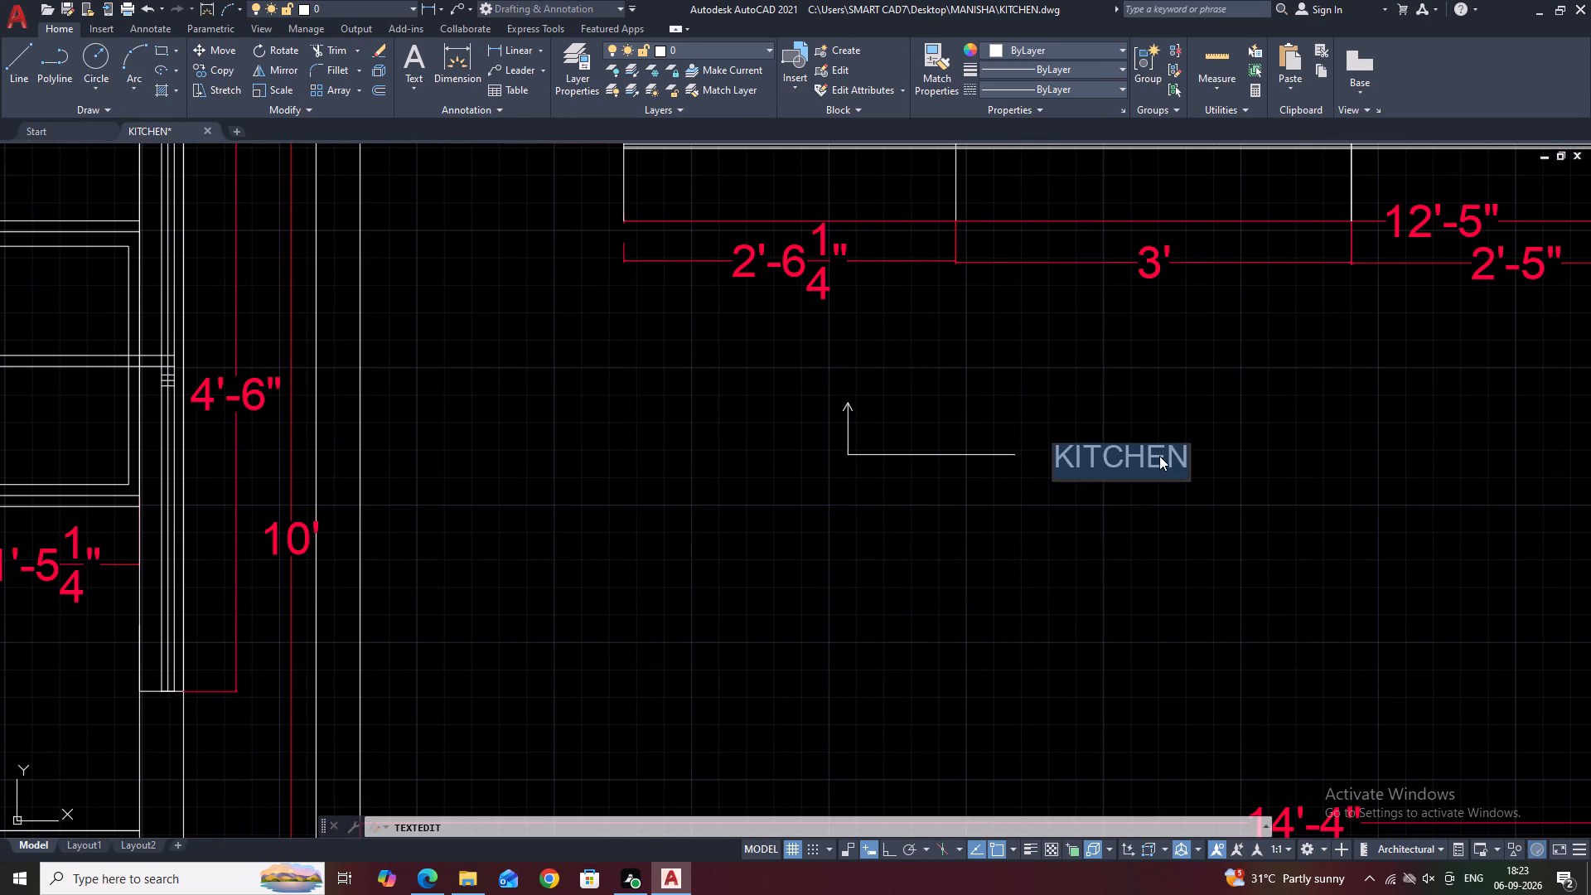
text(TOP VIE)
key(BackSpace)
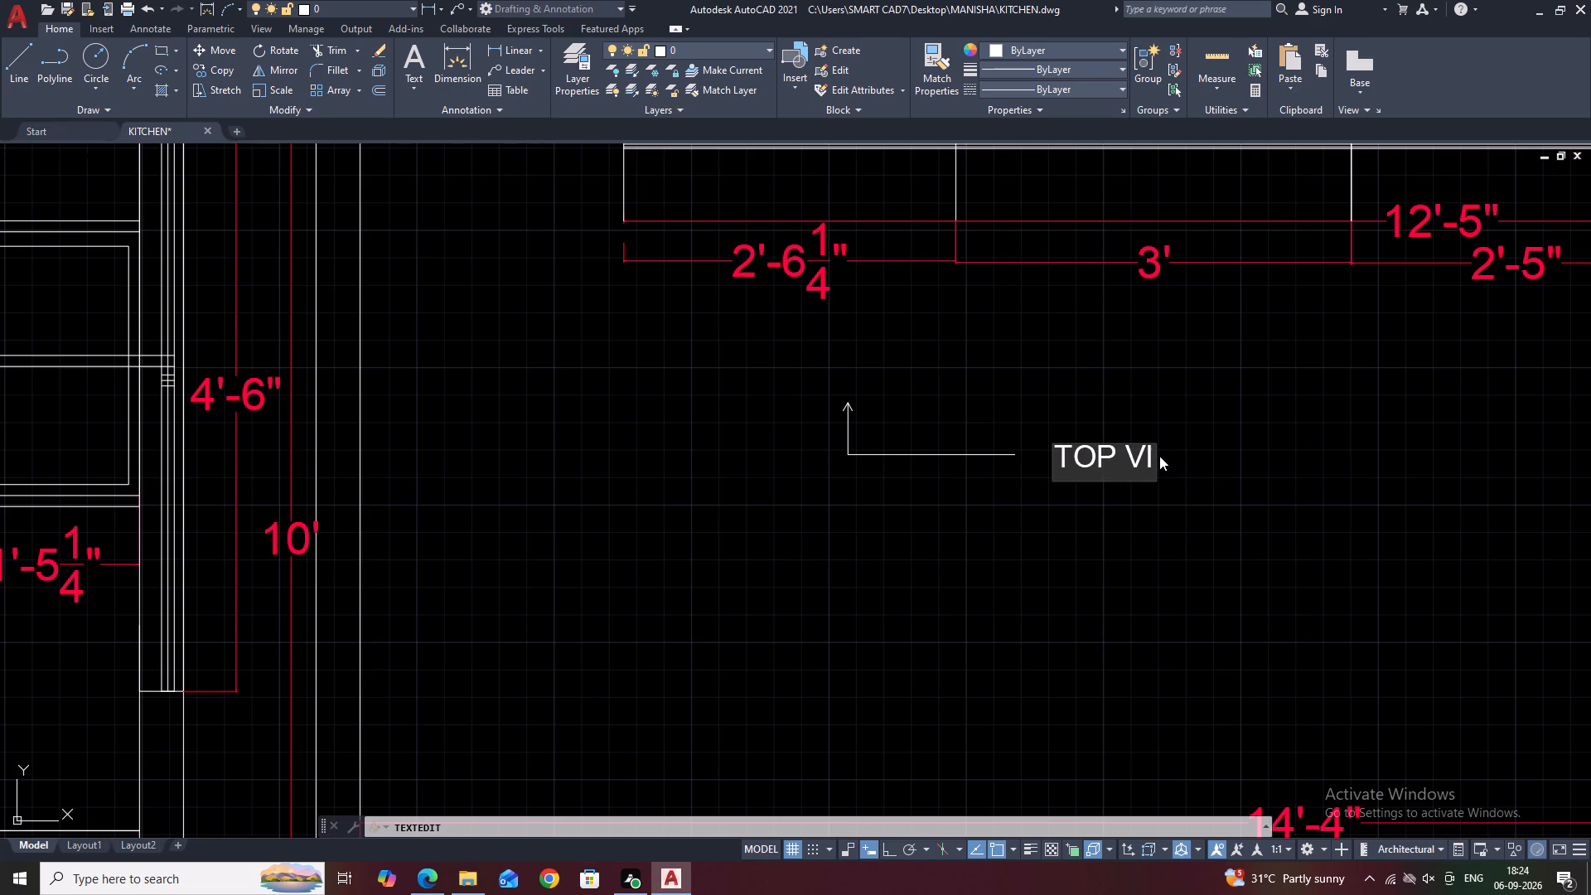
text(WE)
key(BackSpace)
key(BackSpace)
text(EW)
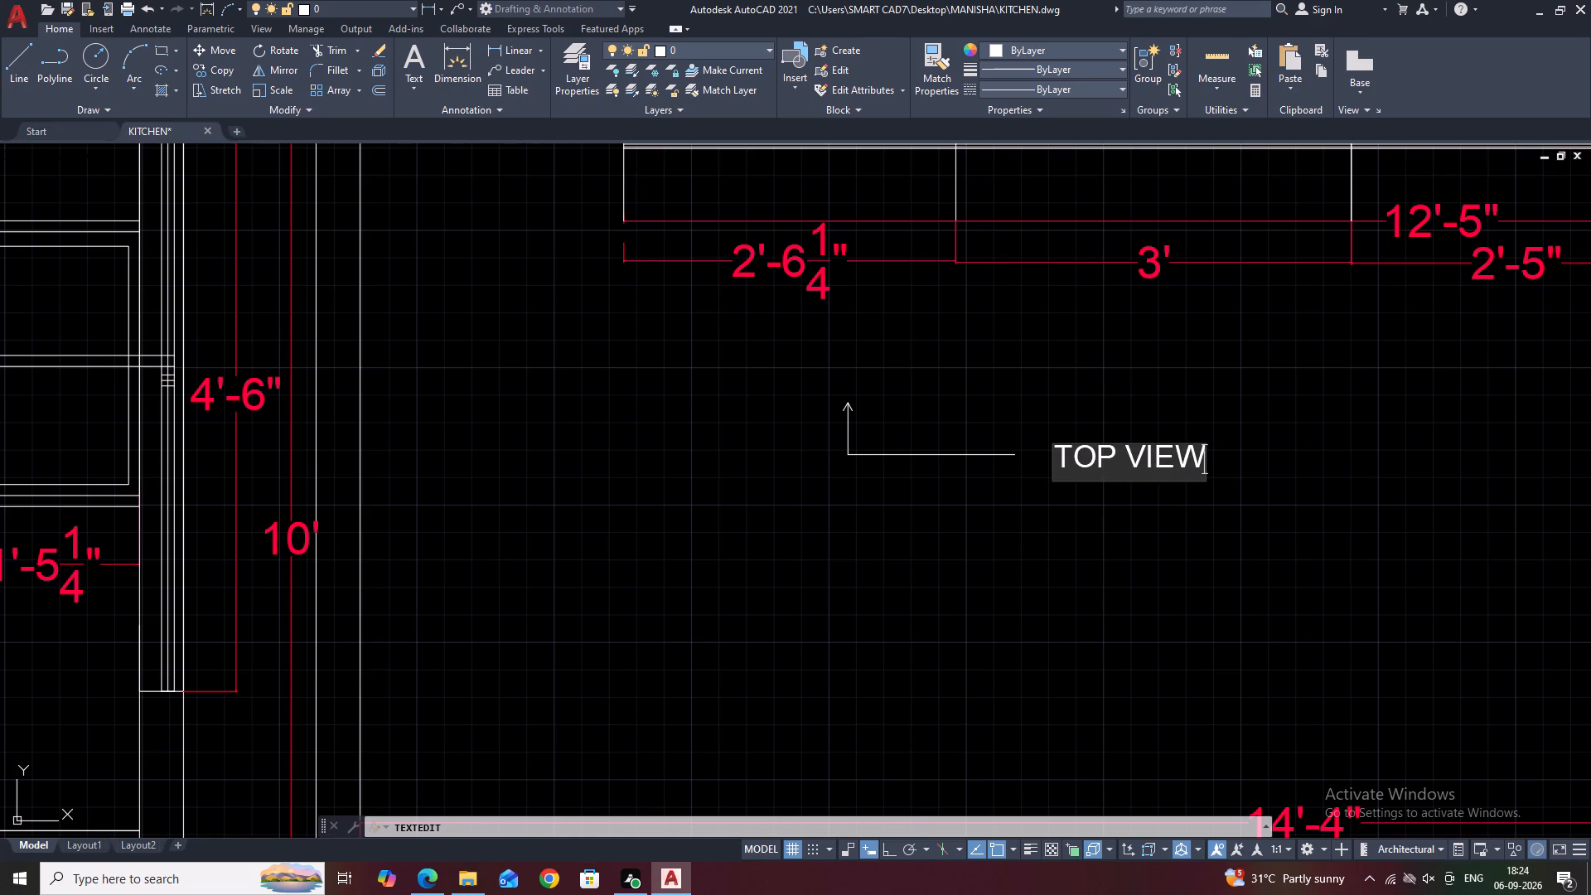
click(1136, 577)
Assign the TOP VIEW label, the L-shaped leader lines and the arrowhead to the DIMENSIONS layer.
scroll(979, 426, down, 1)
drag(1147, 413, 1124, 437)
click(944, 497)
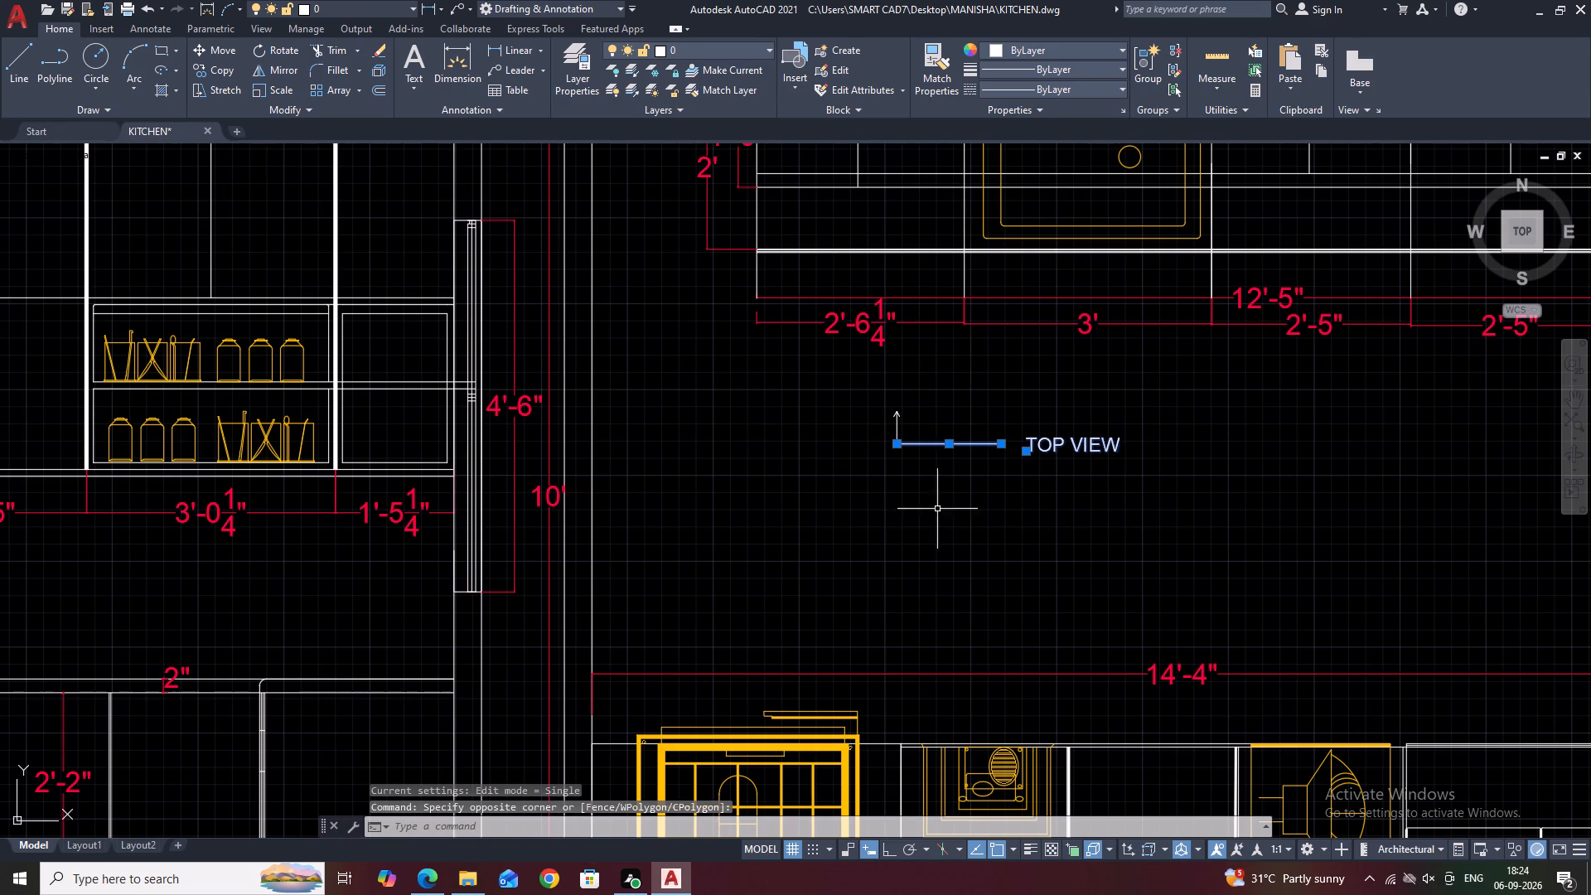
drag(940, 388, 928, 408)
drag(909, 442, 885, 467)
click(945, 377)
click(802, 469)
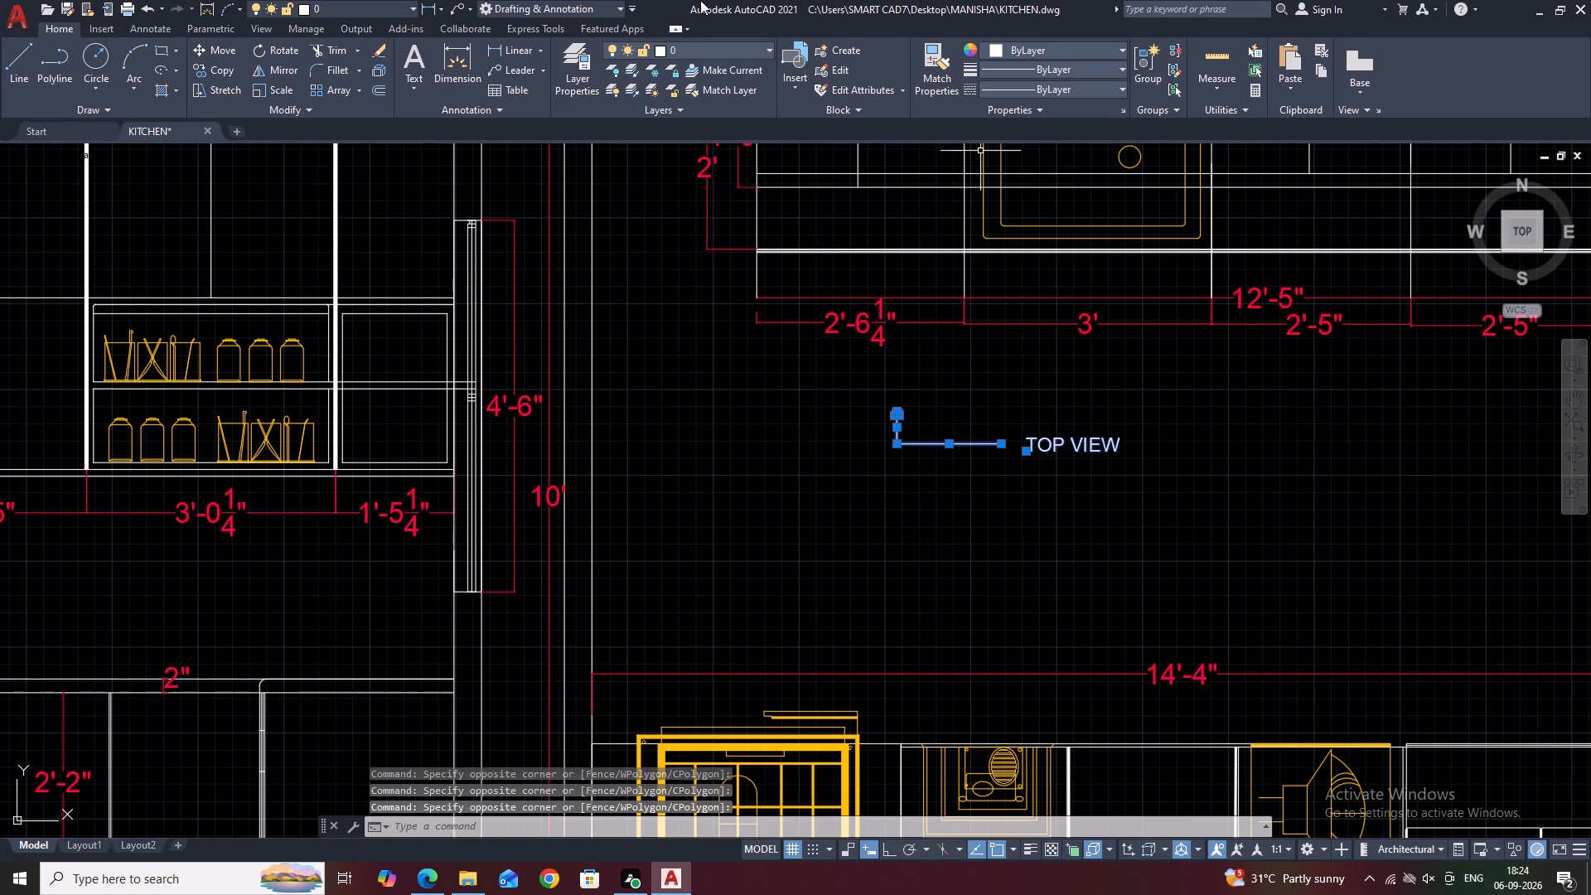
click(679, 49)
click(727, 109)
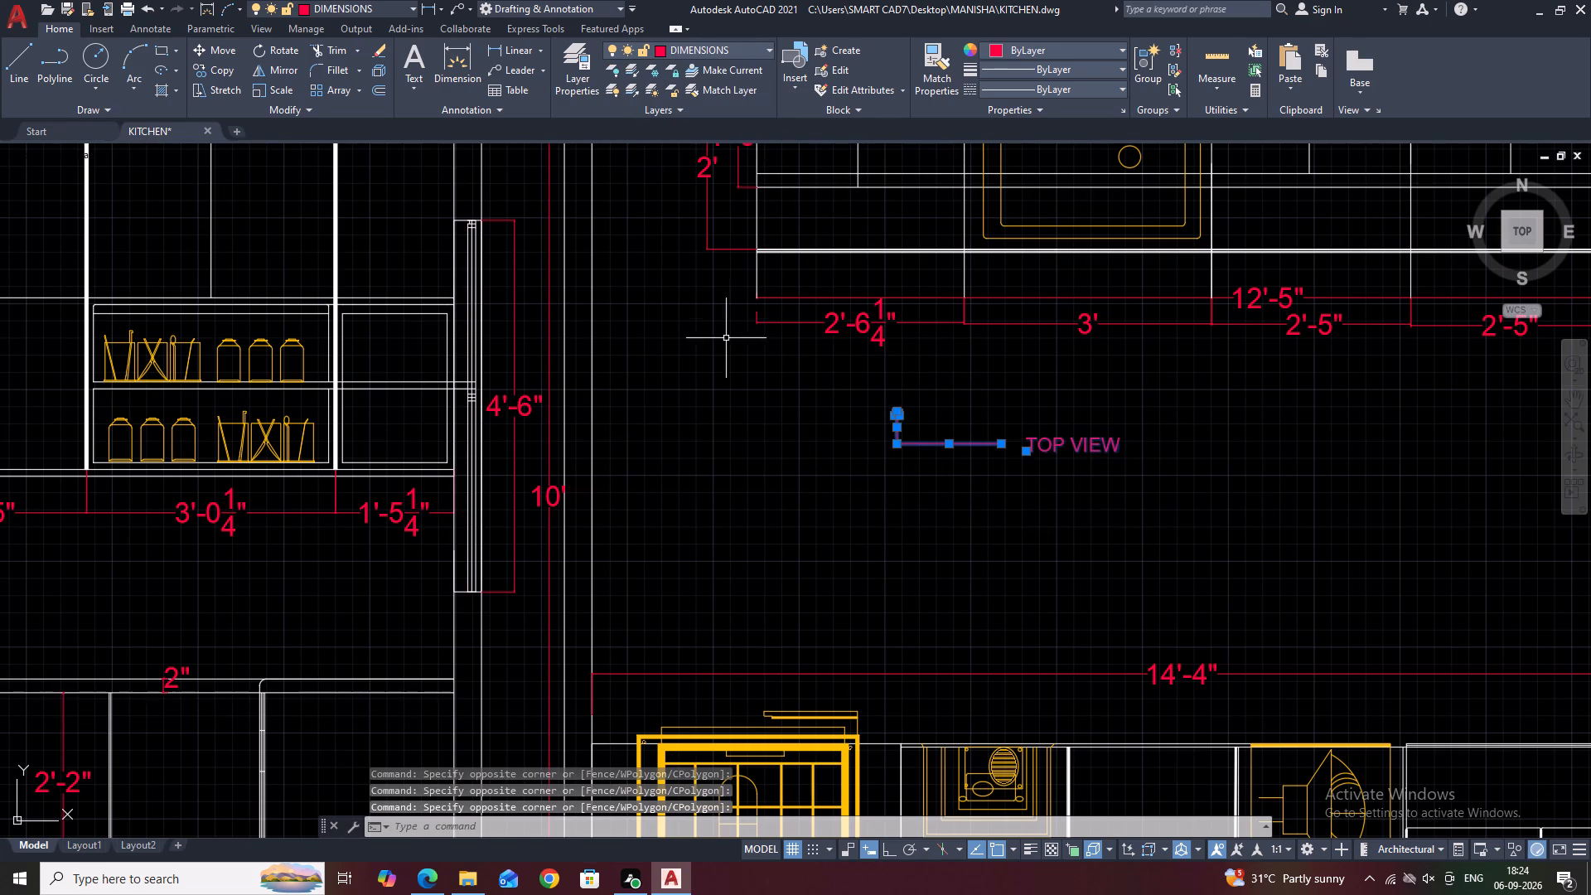
right_click(723, 342)
click(808, 600)
Shift the vertical 6' dimension line slightly further inward from the counter edge in the TOP VIEW drawing.
scroll(731, 520, down, 2)
middle_drag(916, 560, 914, 448)
middle_drag(1082, 438, 930, 599)
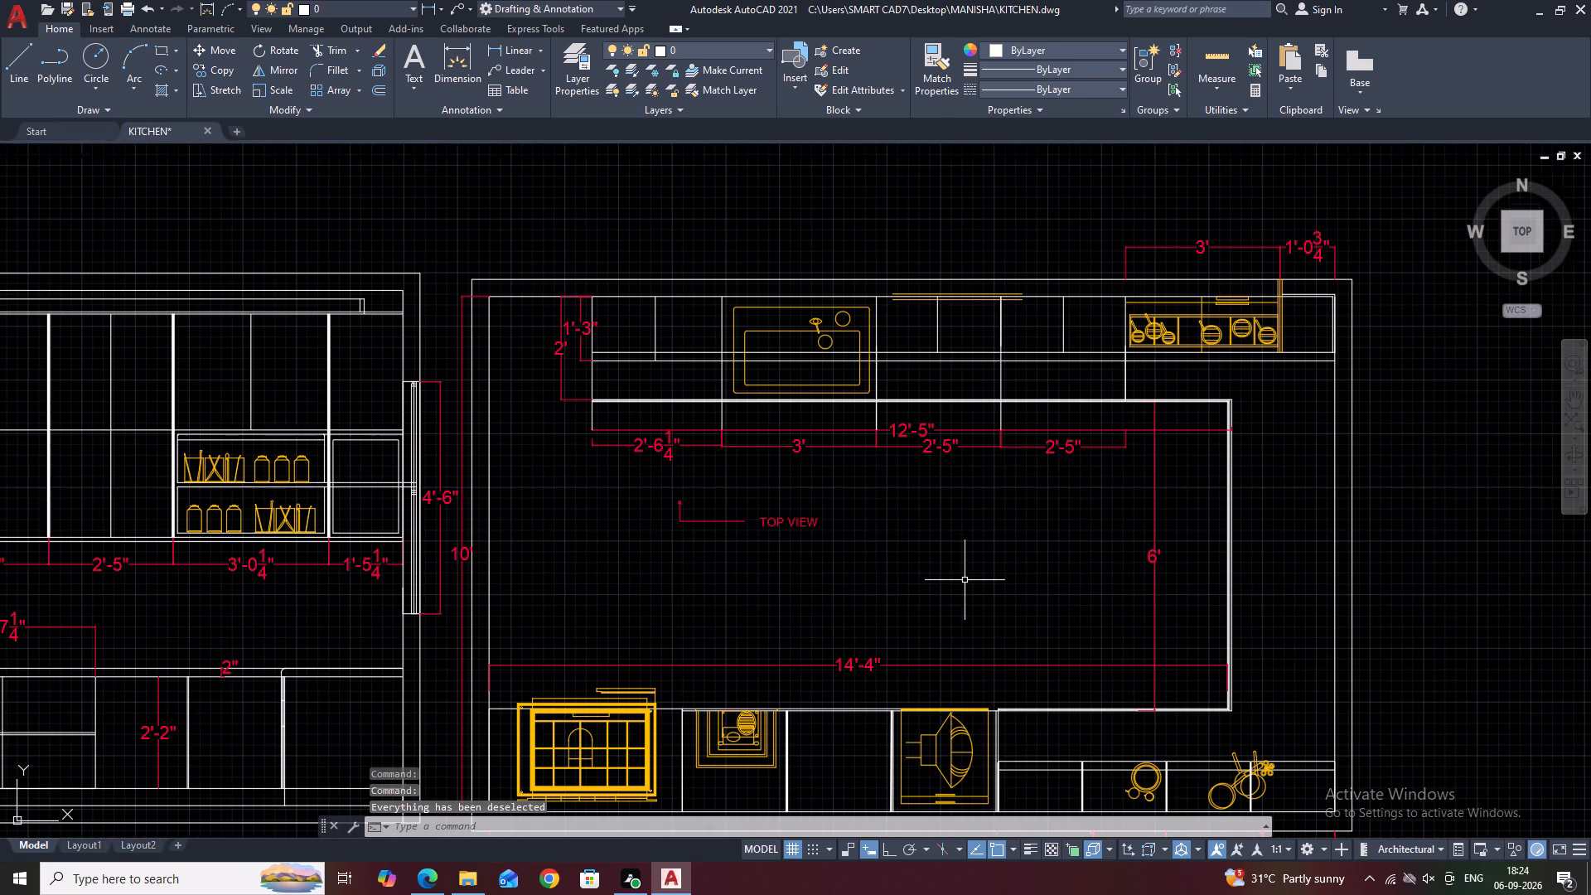
middle_drag(1209, 393, 1105, 360)
middle_drag(1115, 553, 1046, 469)
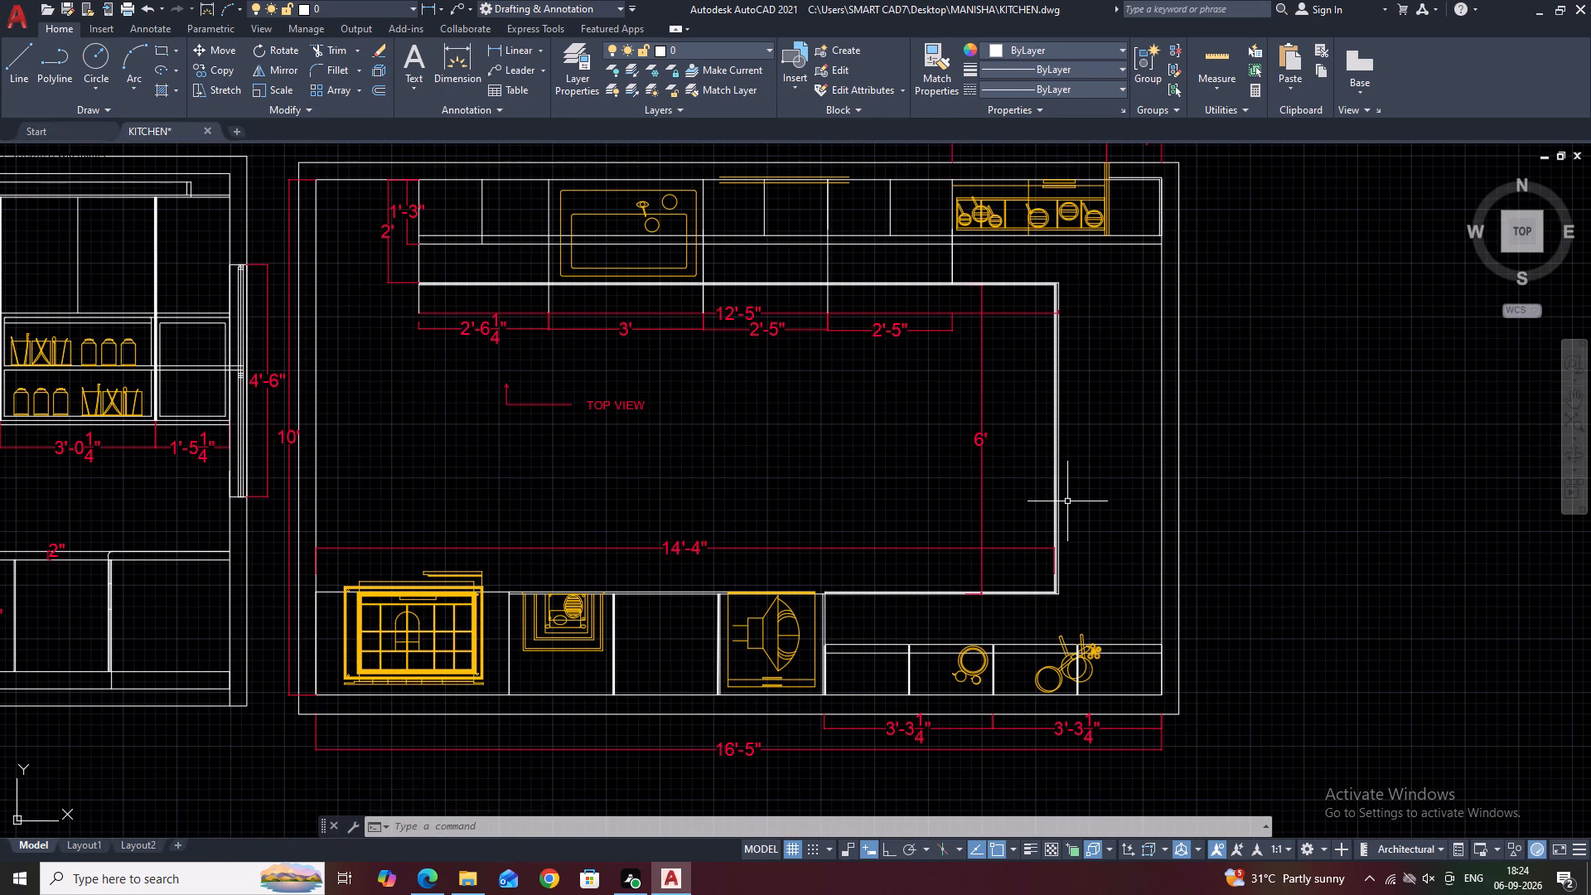
middle_drag(1213, 375, 1163, 331)
middle_drag(802, 454, 939, 406)
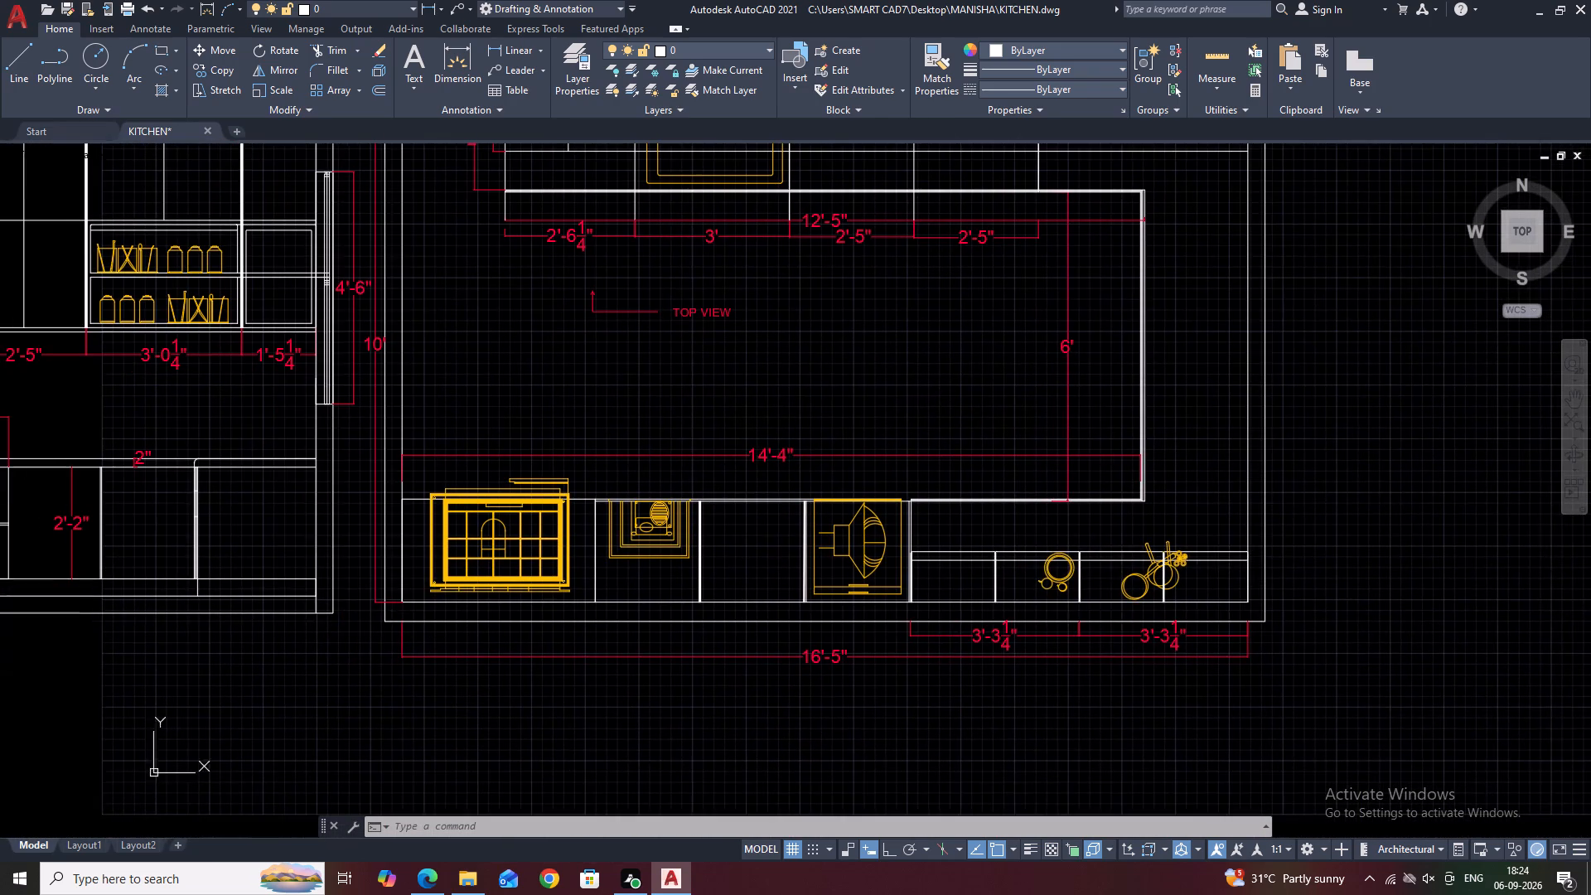
drag(1120, 366, 1105, 356)
click(1042, 289)
middle_drag(1074, 368, 1076, 404)
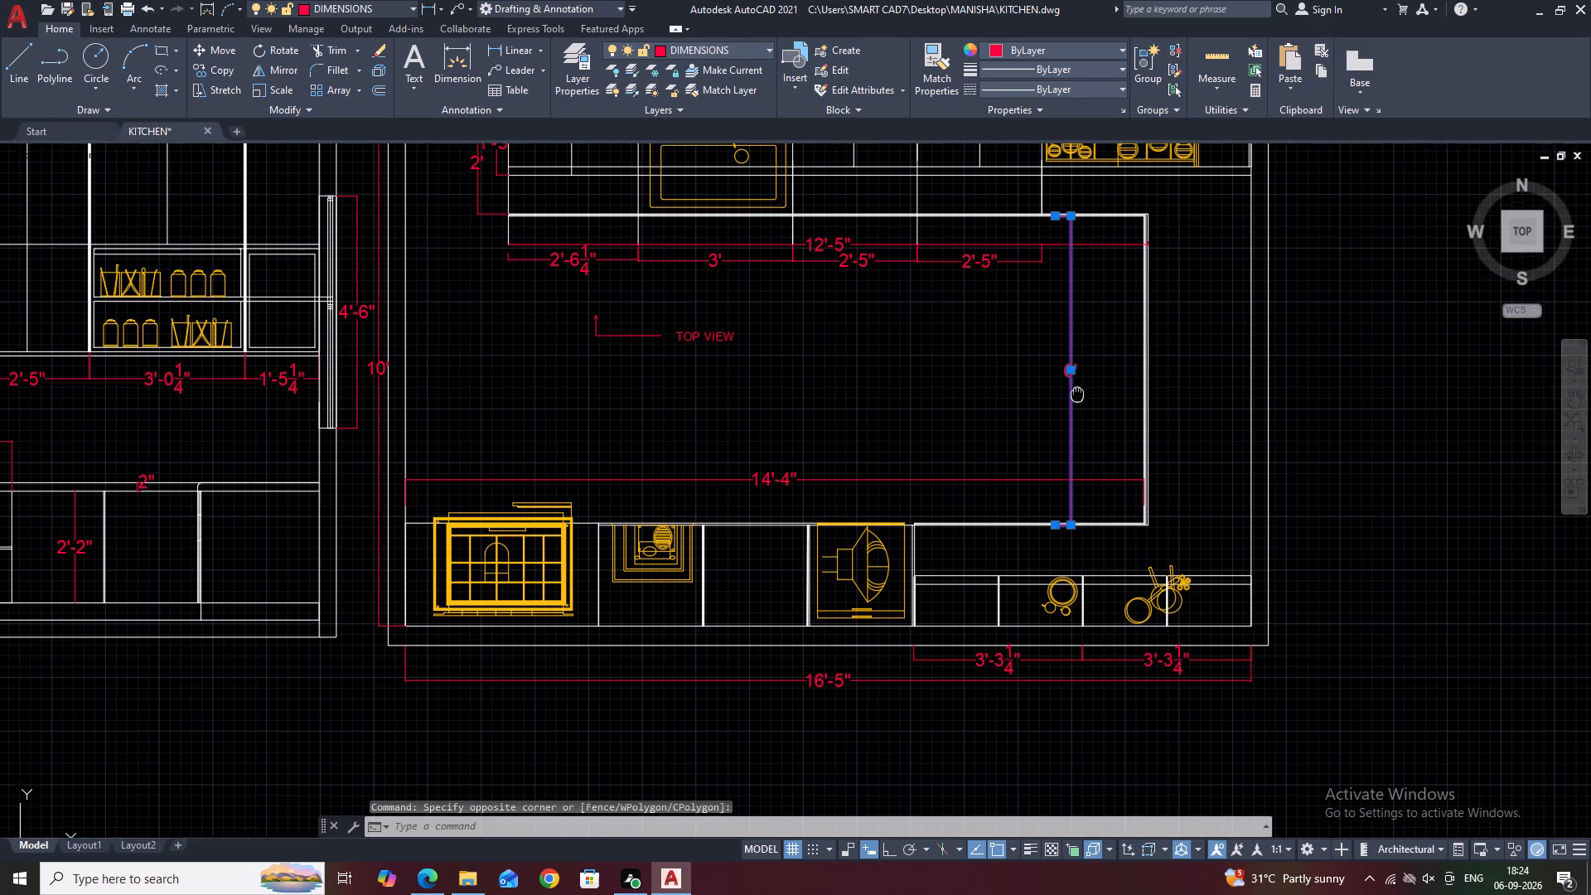
middle_drag(1076, 404, 1074, 409)
click(1066, 387)
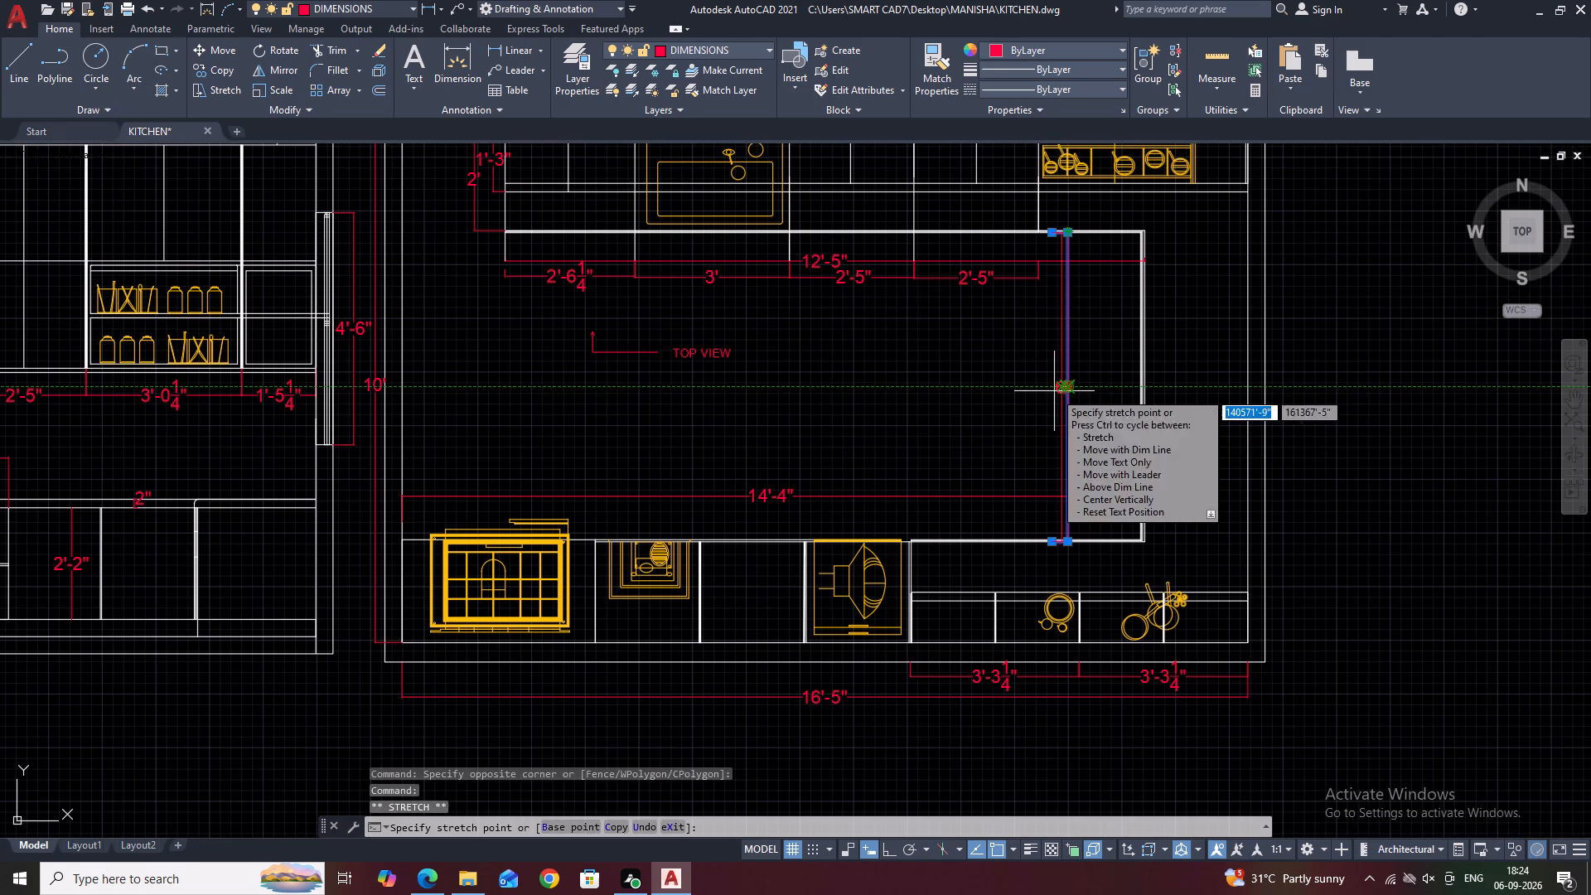
click(1054, 391)
right_click(1022, 403)
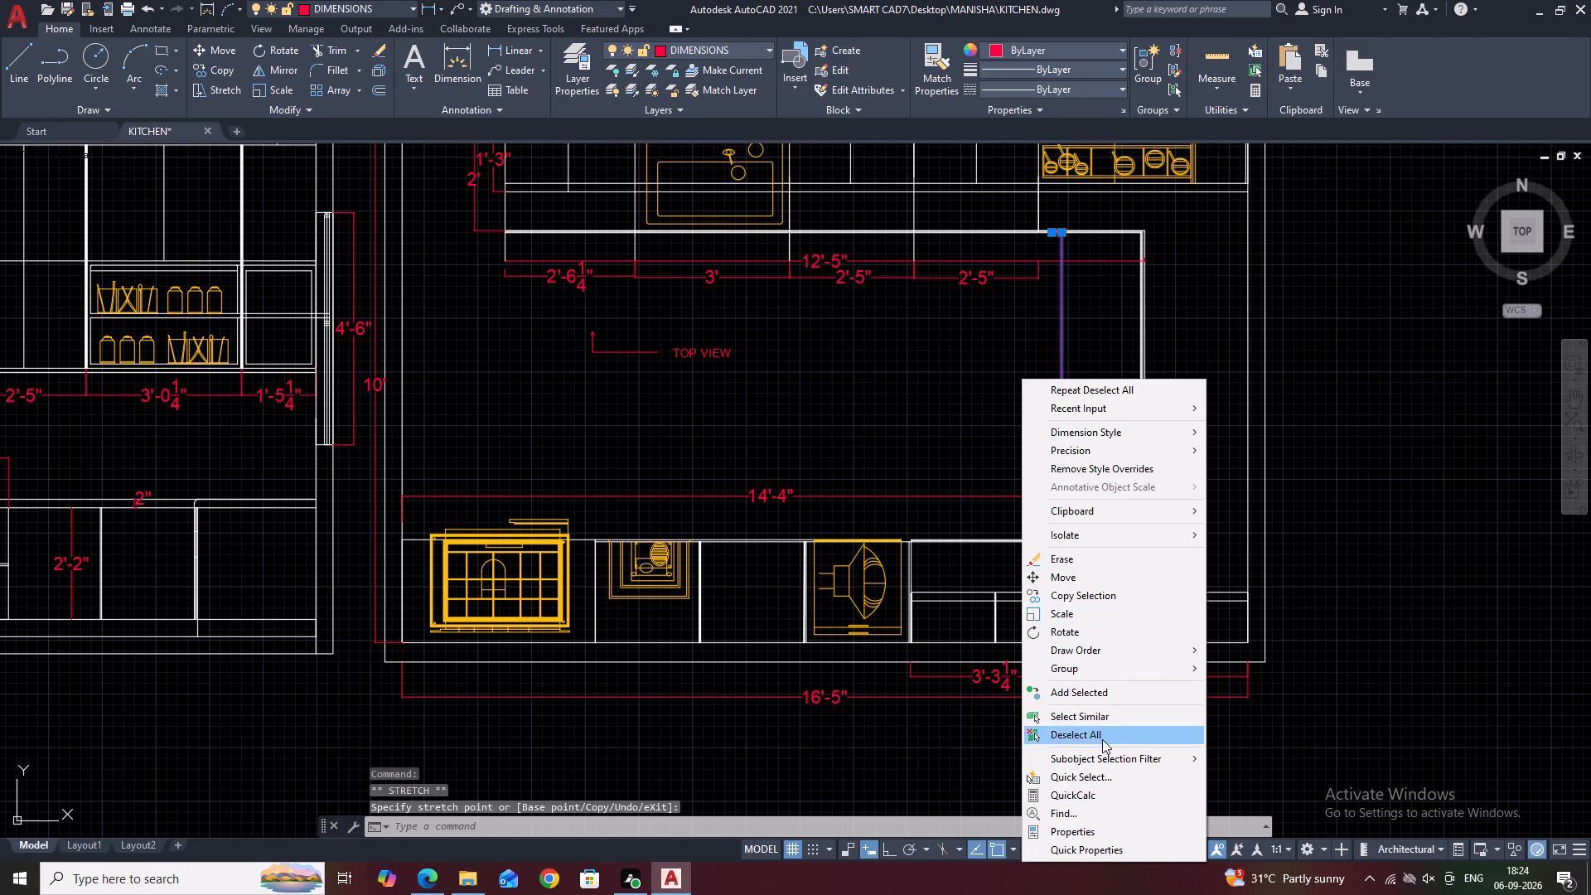
click(1102, 739)
Add a linear dimension for the width of the bay holding the large gridded fixture, placed just below its bottom edge.
scroll(1019, 520, down, 1)
middle_drag(1092, 583, 1110, 505)
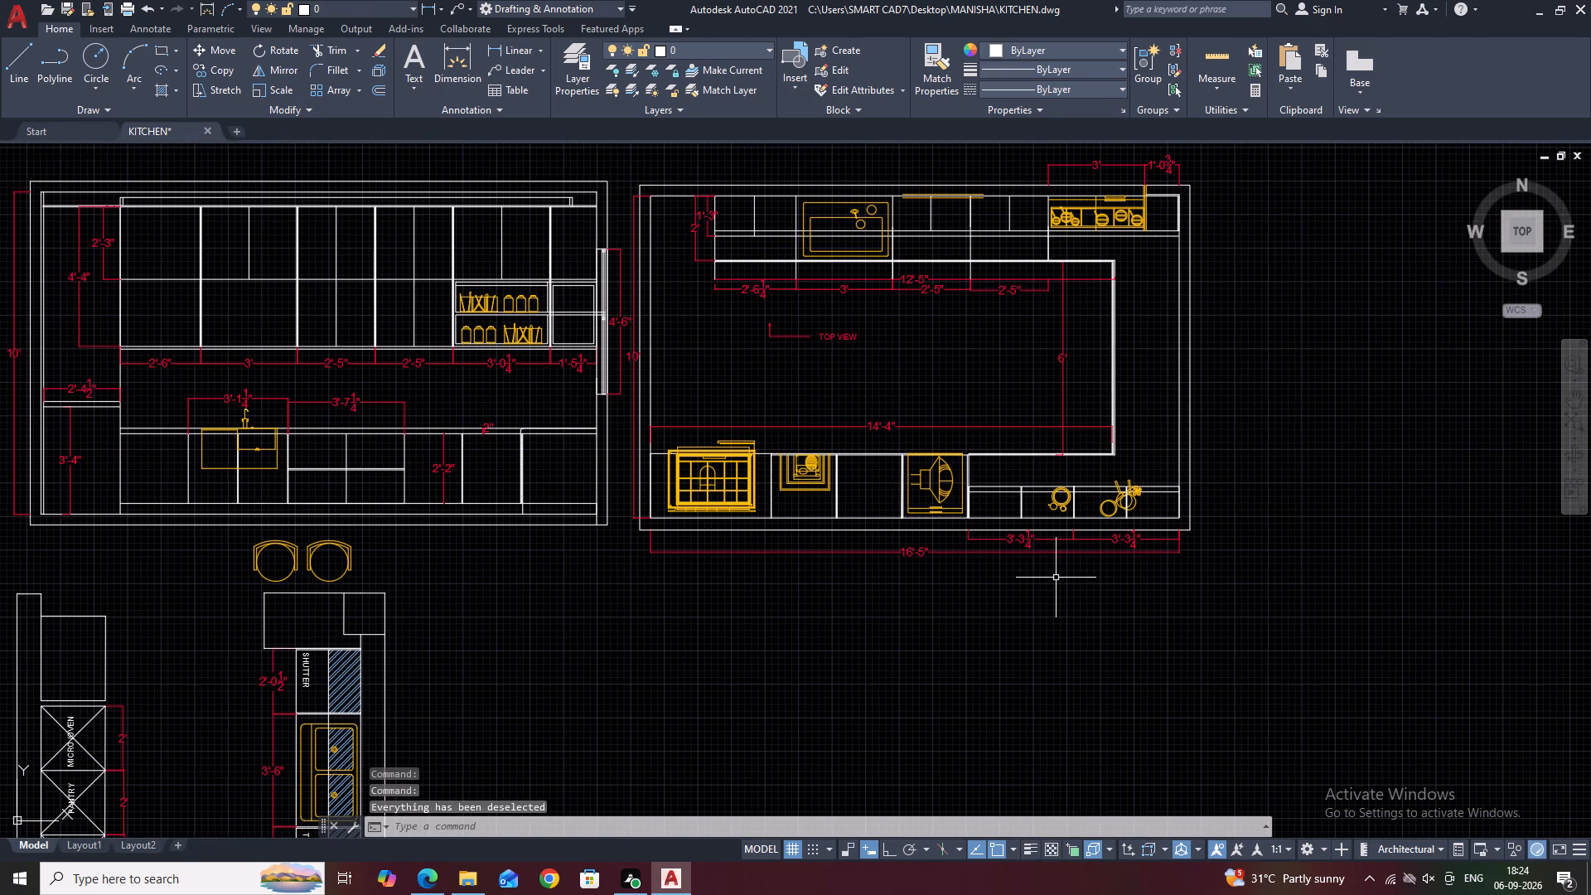
middle_drag(761, 578, 871, 542)
scroll(825, 560, up, 1)
middle_drag(777, 514, 851, 510)
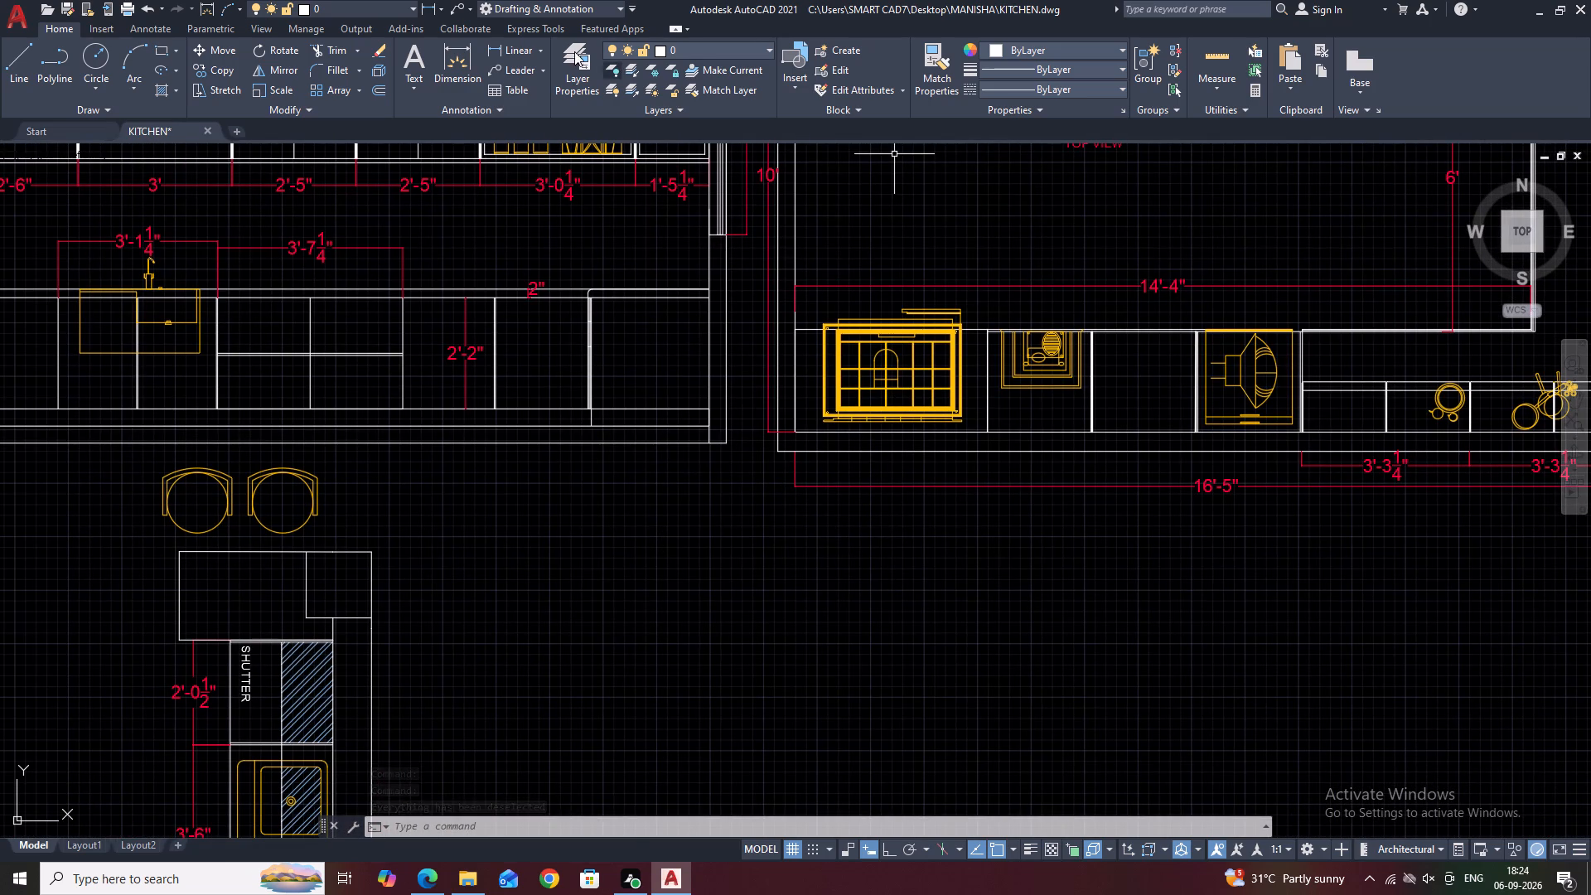
click(513, 51)
scroll(793, 411, up, 2)
click(791, 469)
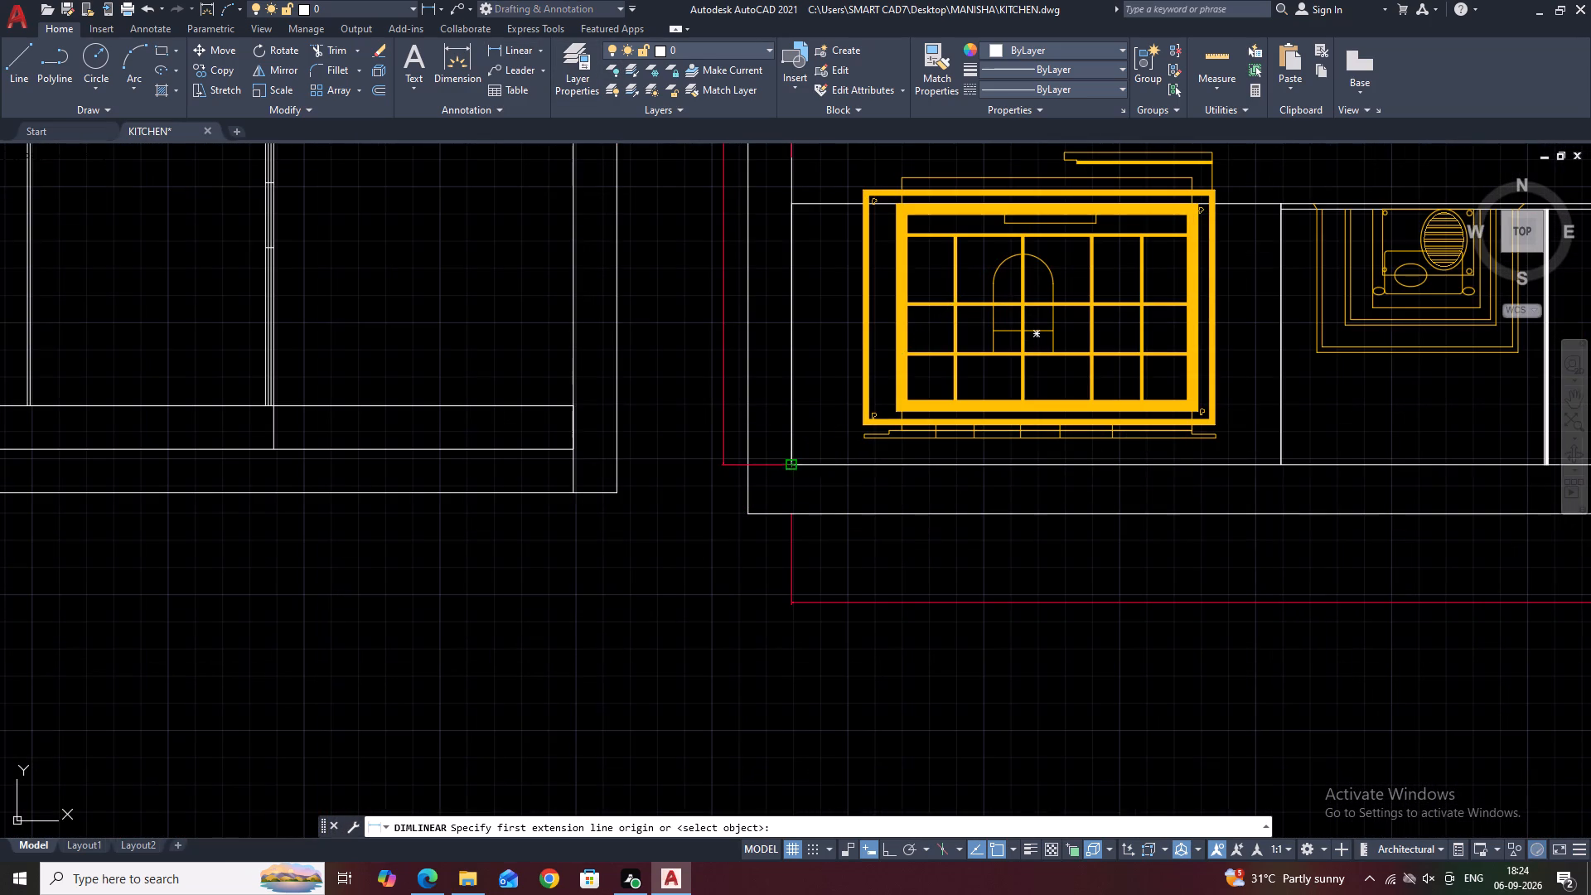
click(1285, 462)
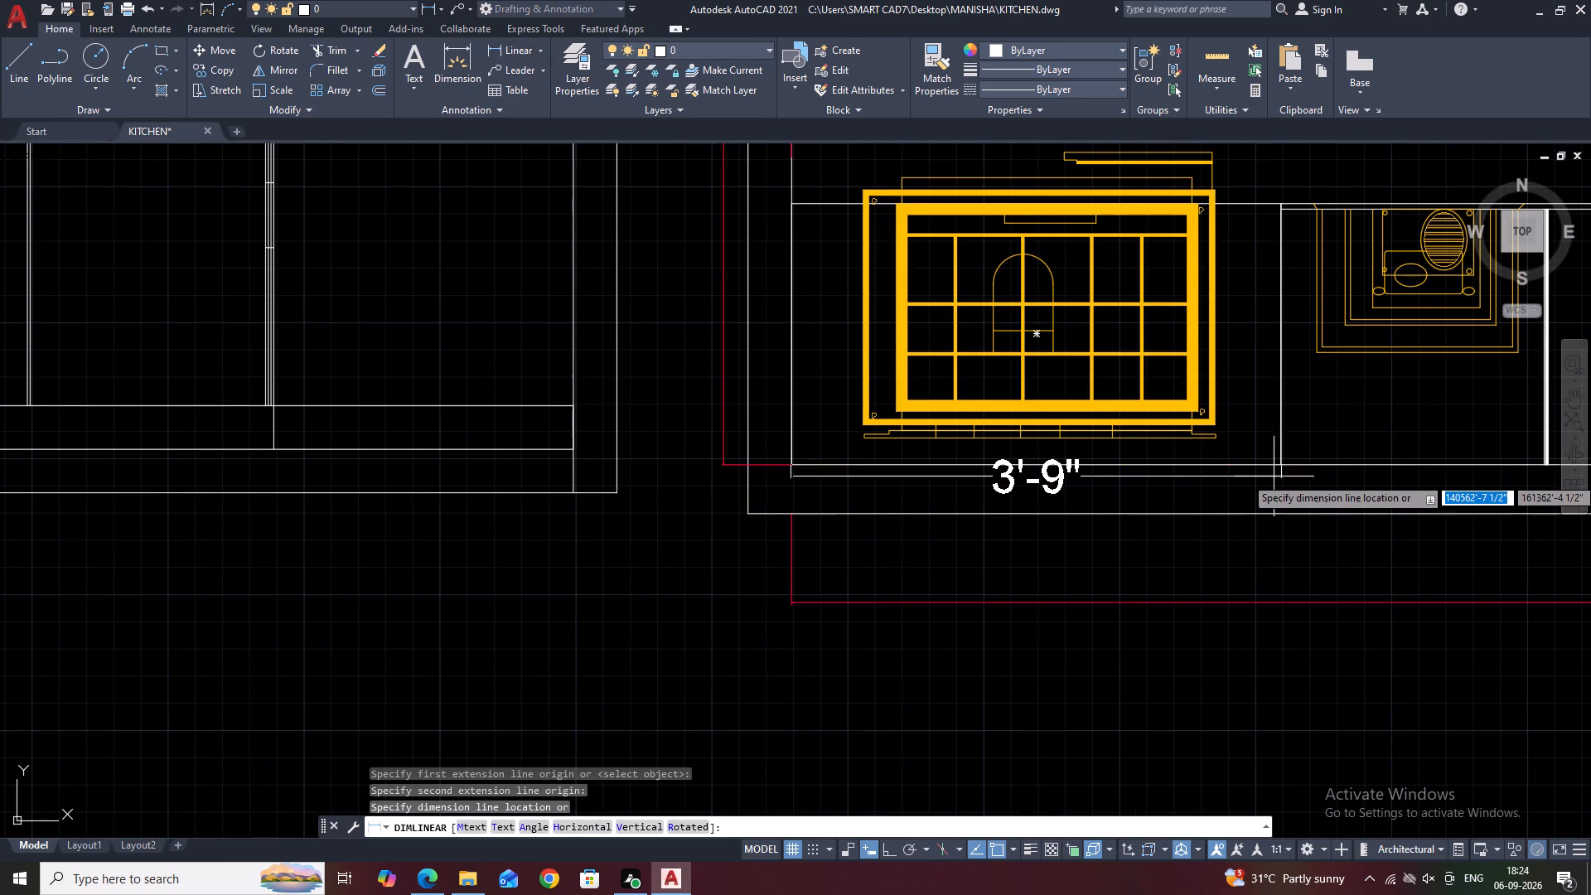
click(1273, 487)
middle_drag(1226, 451, 758, 419)
middle_drag(871, 439, 825, 467)
middle_drag(900, 428, 834, 454)
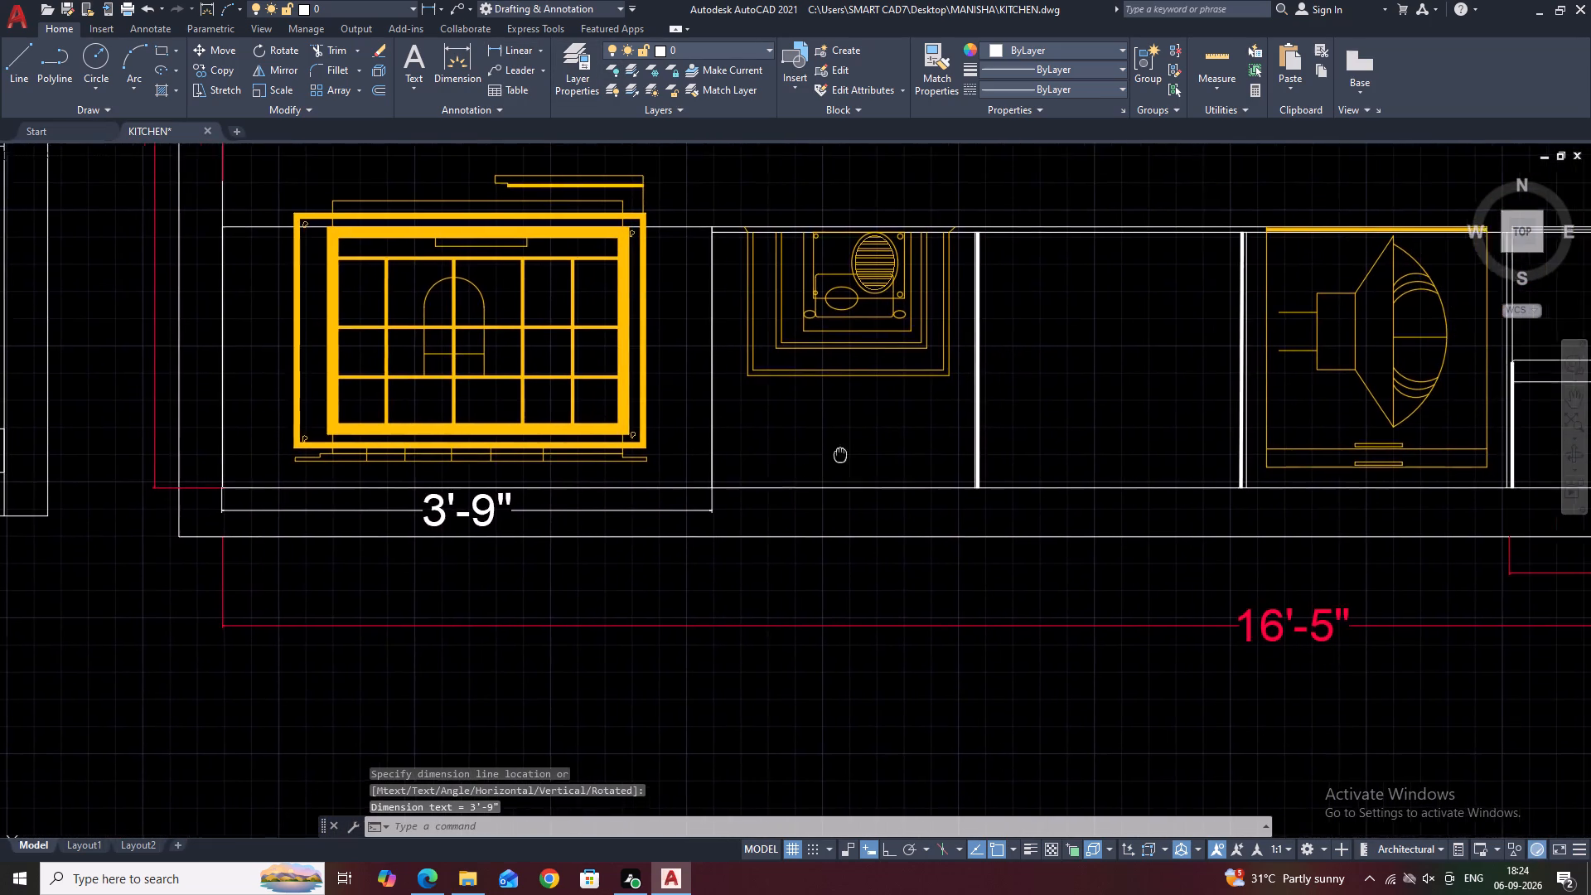
Assign the new dimension below the gridded fixture's bay to the DIMENSIONS layer.
scroll(832, 439, down, 2)
middle_drag(899, 427, 886, 519)
middle_drag(1084, 498, 970, 453)
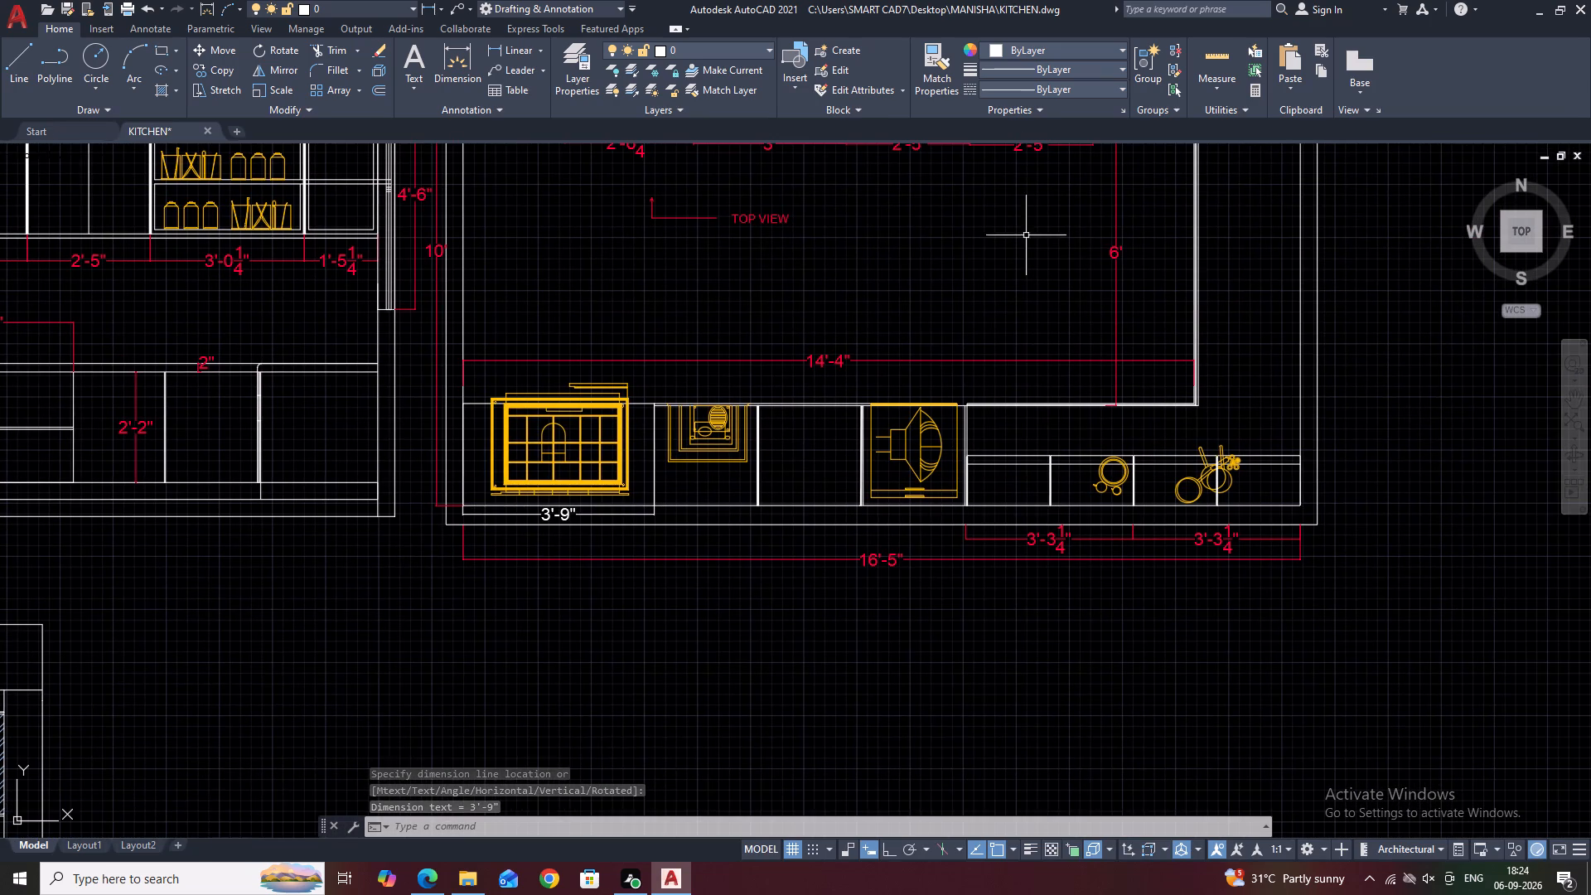
click(577, 516)
click(742, 50)
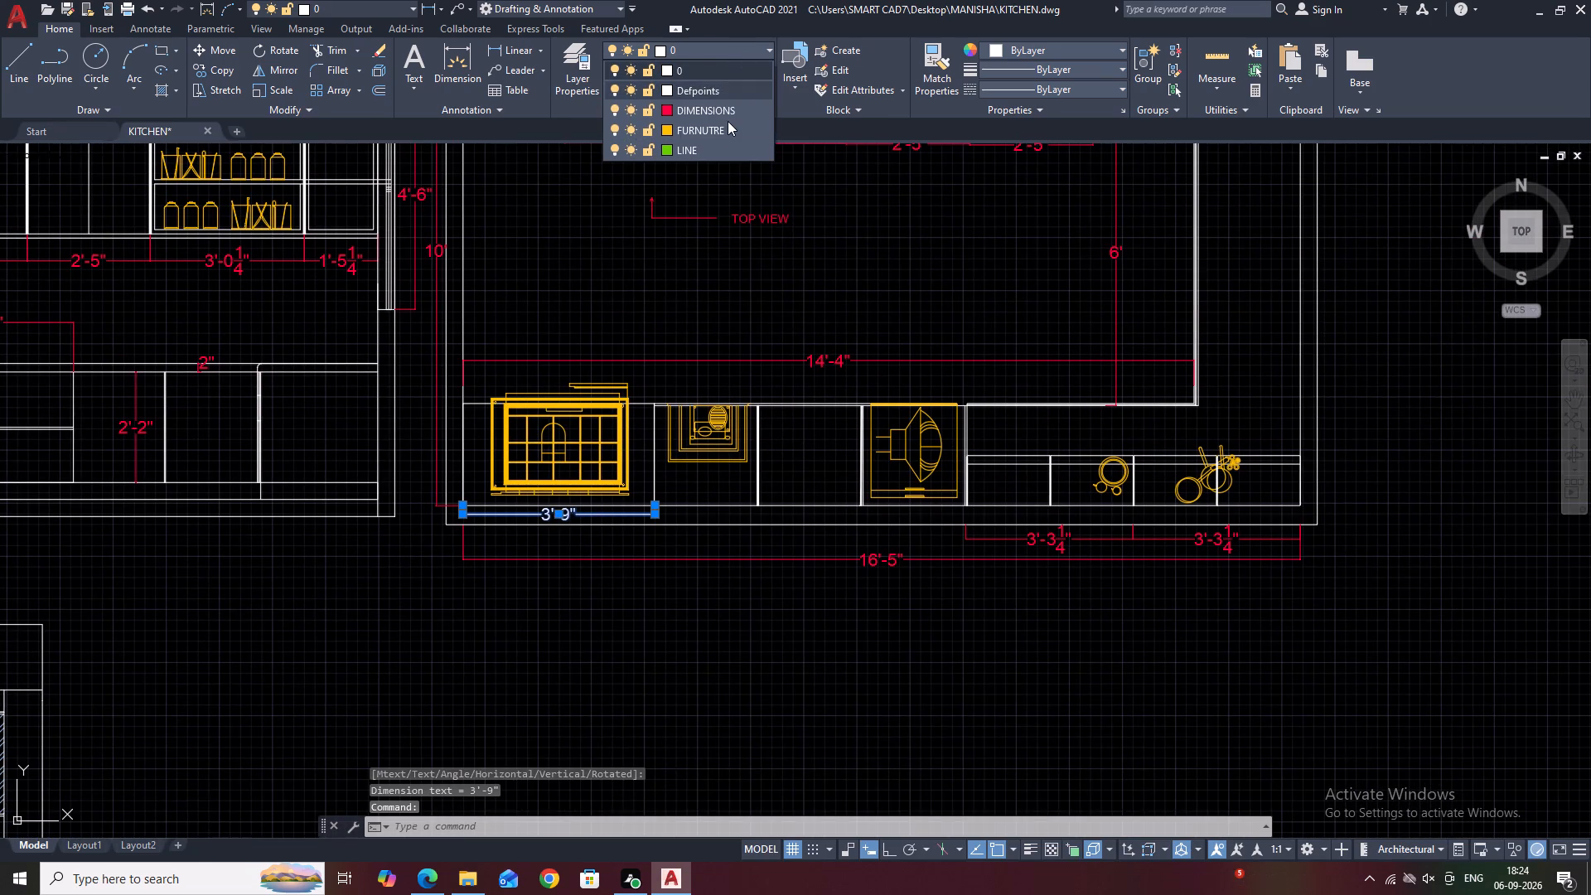
click(729, 104)
right_click(799, 293)
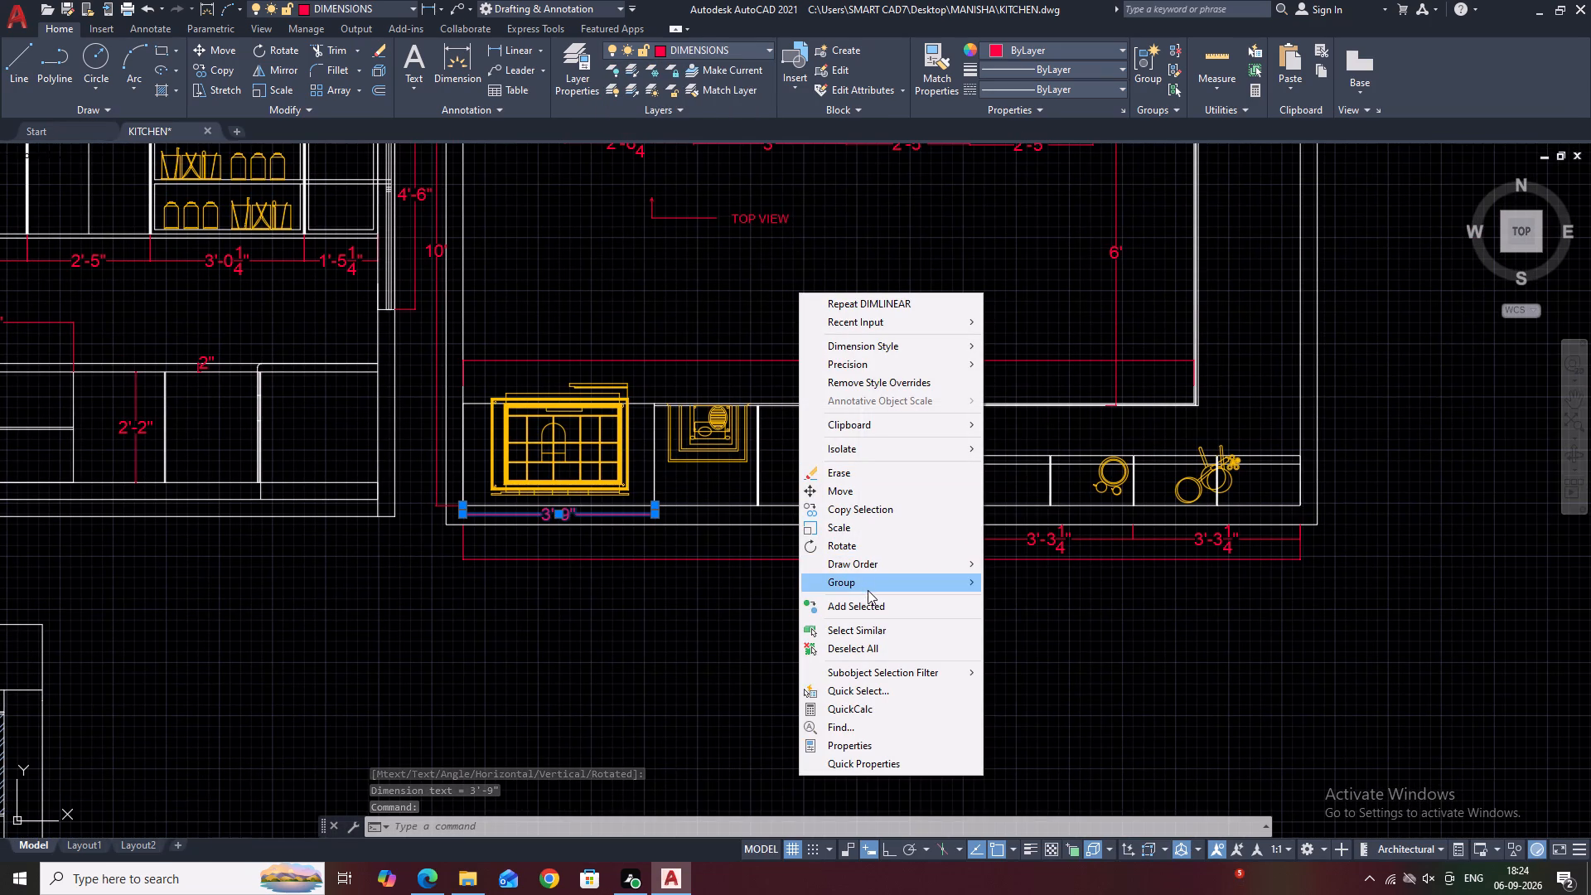
click(871, 646)
Examine the TOP VIEW drawing and the neighbouring kitchen drawings for missing dimensions or labels.
scroll(839, 317, down, 1)
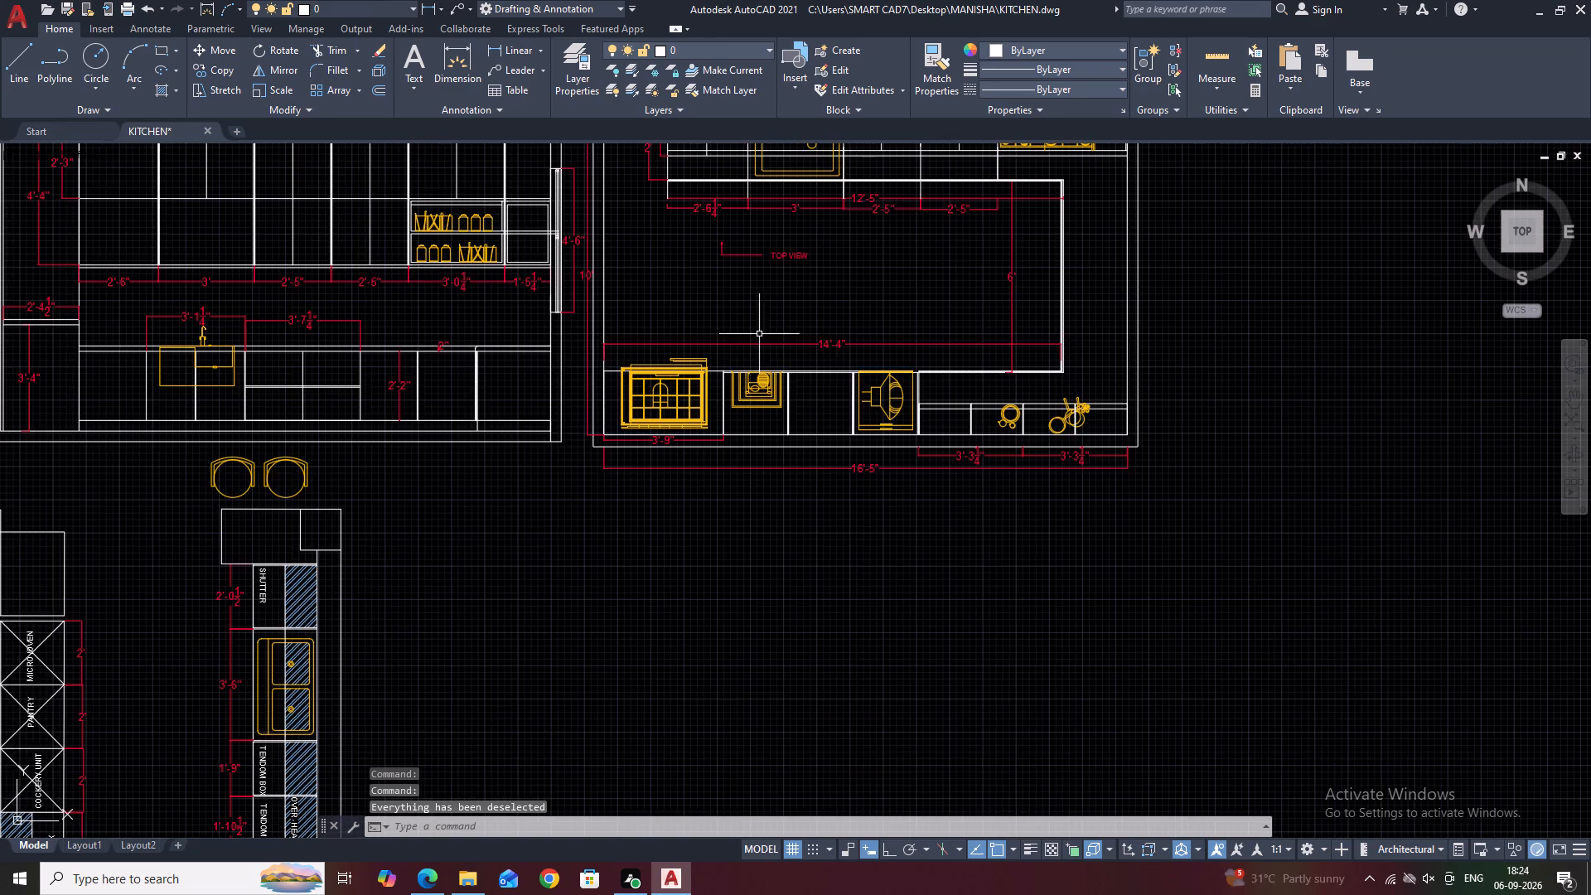
middle_drag(750, 370, 898, 324)
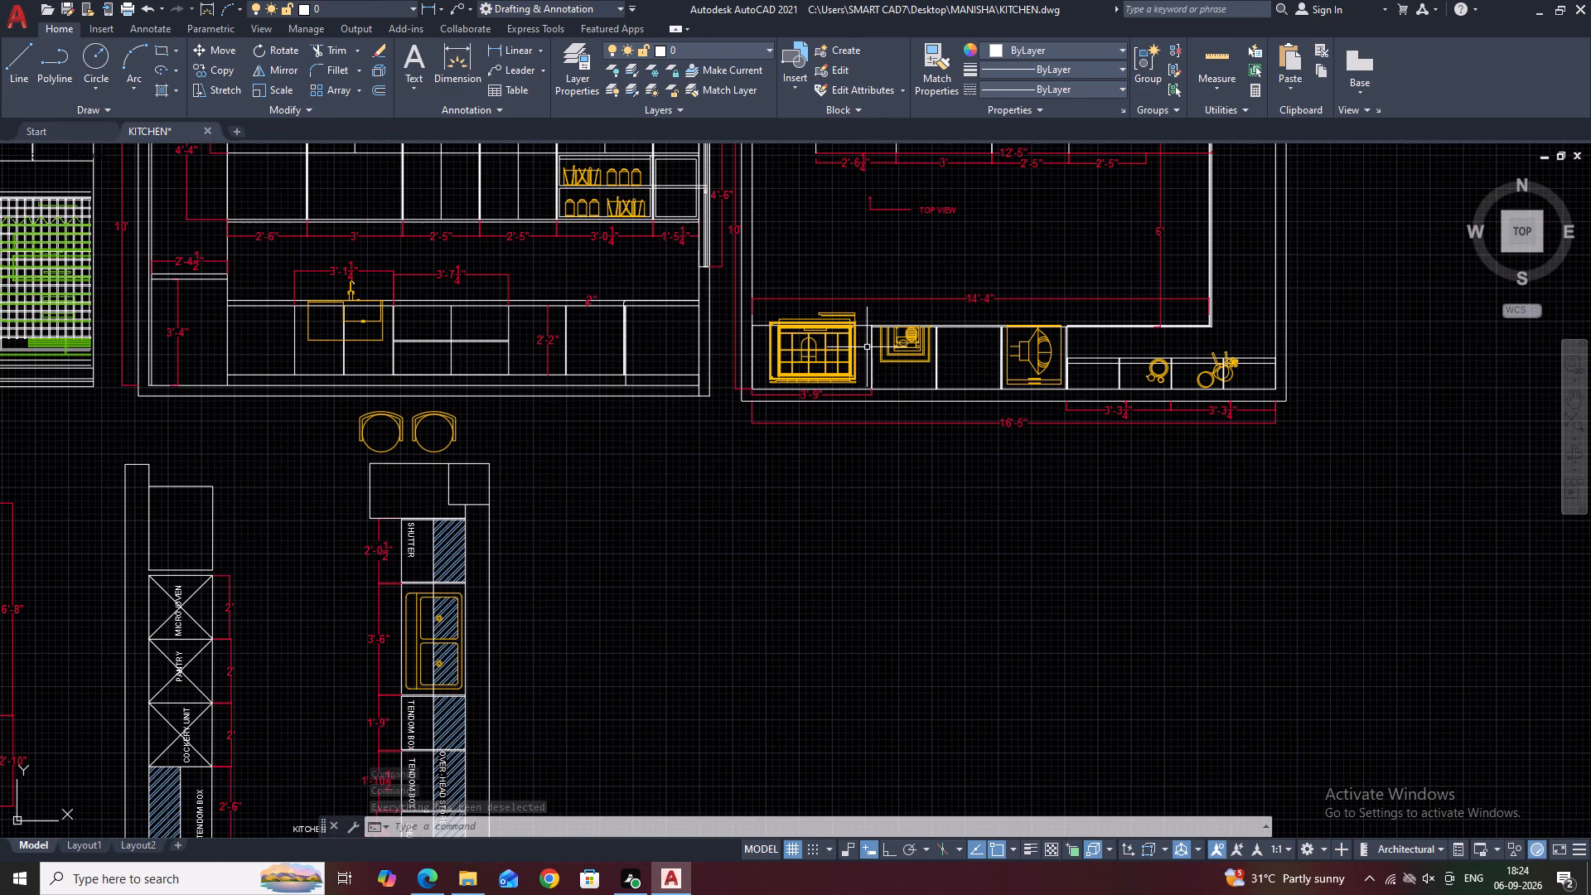
scroll(944, 354, down, 1)
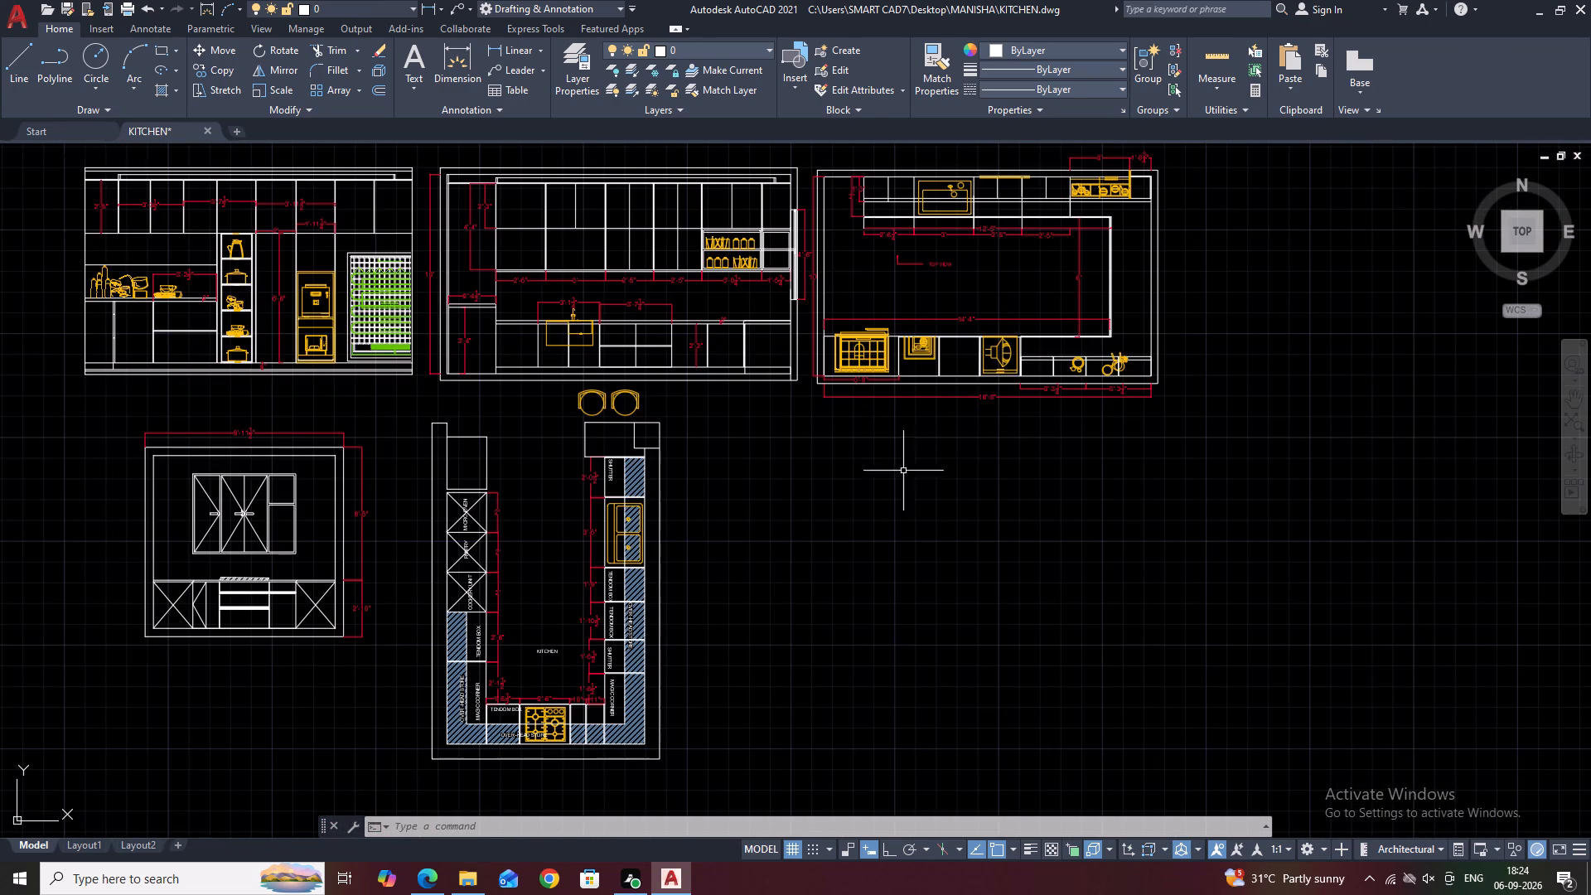
scroll(1084, 399, up, 3)
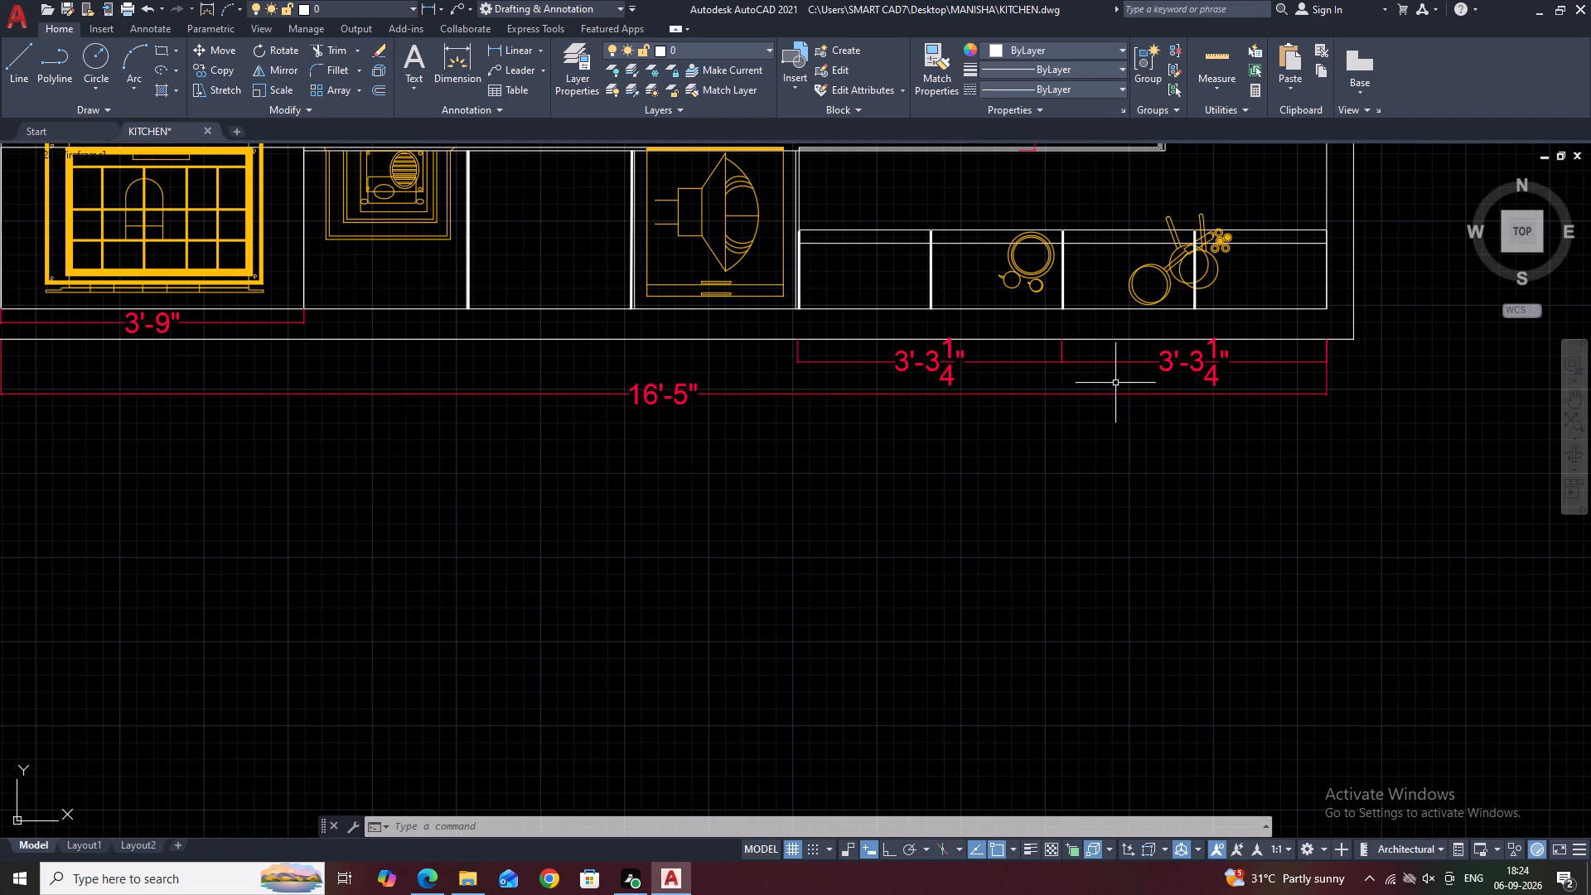
middle_drag(1216, 297, 1124, 391)
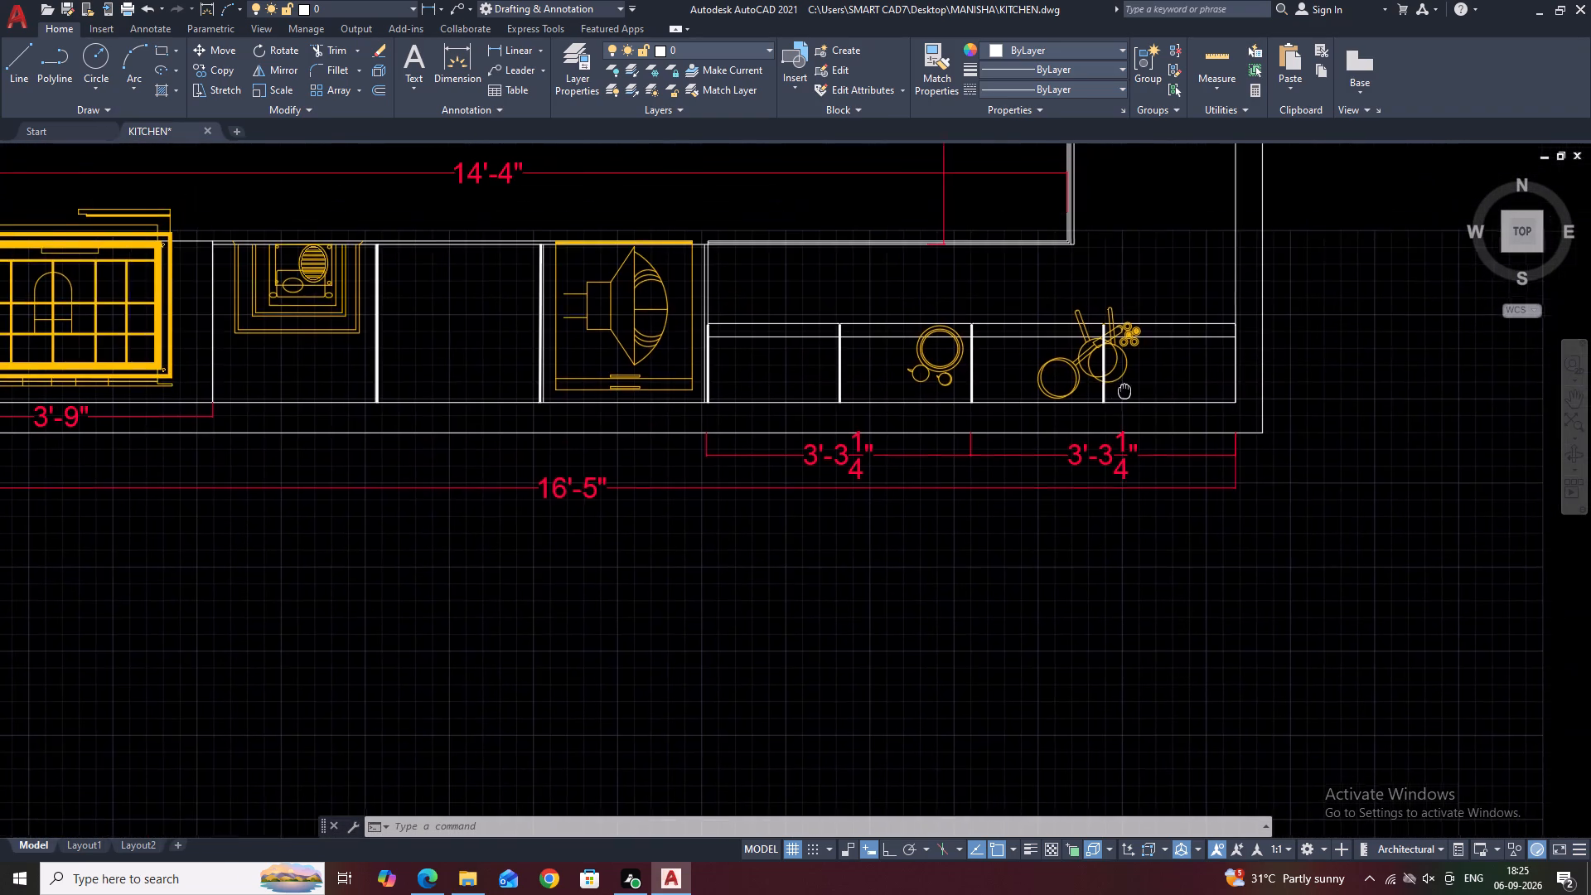
scroll(1124, 391, down, 2)
middle_drag(1196, 437, 1181, 521)
scroll(1144, 439, down, 2)
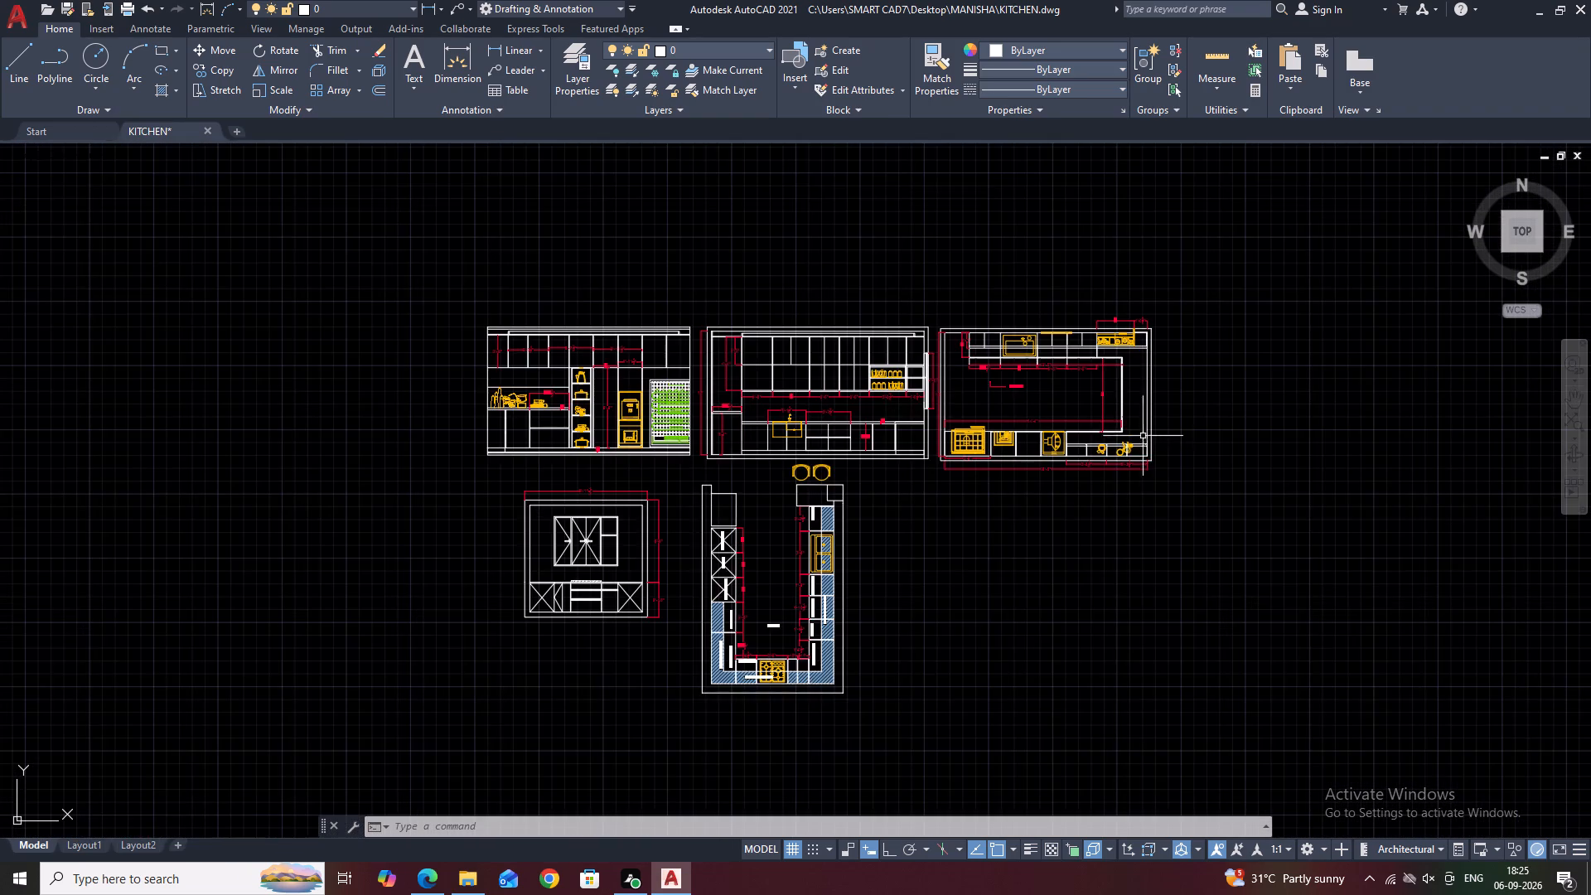
scroll(1103, 367, up, 2)
middle_drag(1207, 288, 1197, 363)
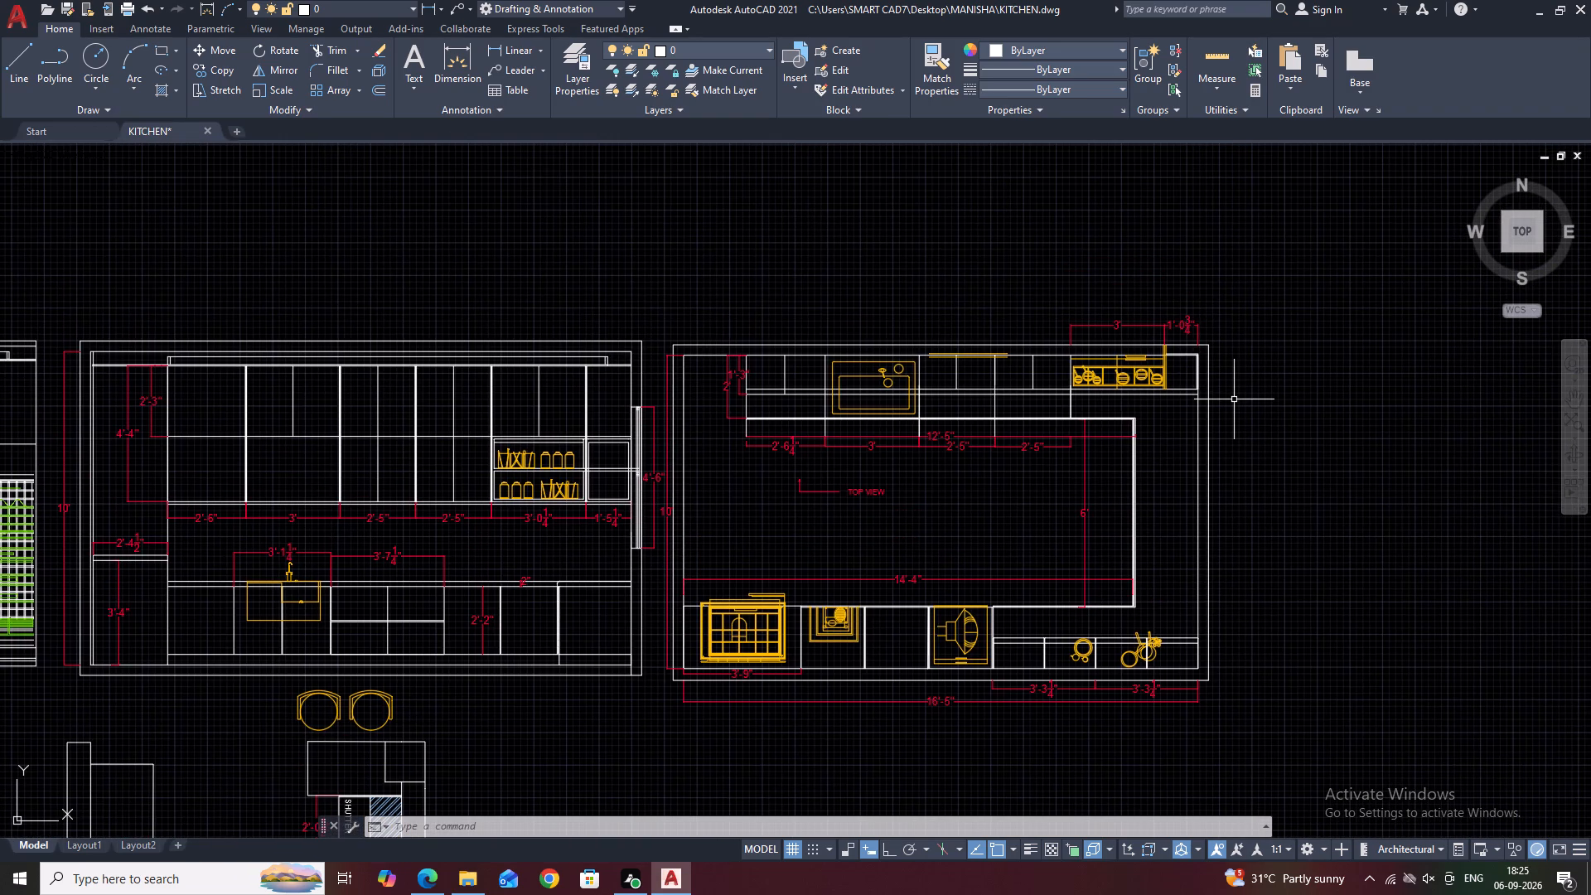
scroll(1106, 364, up, 1)
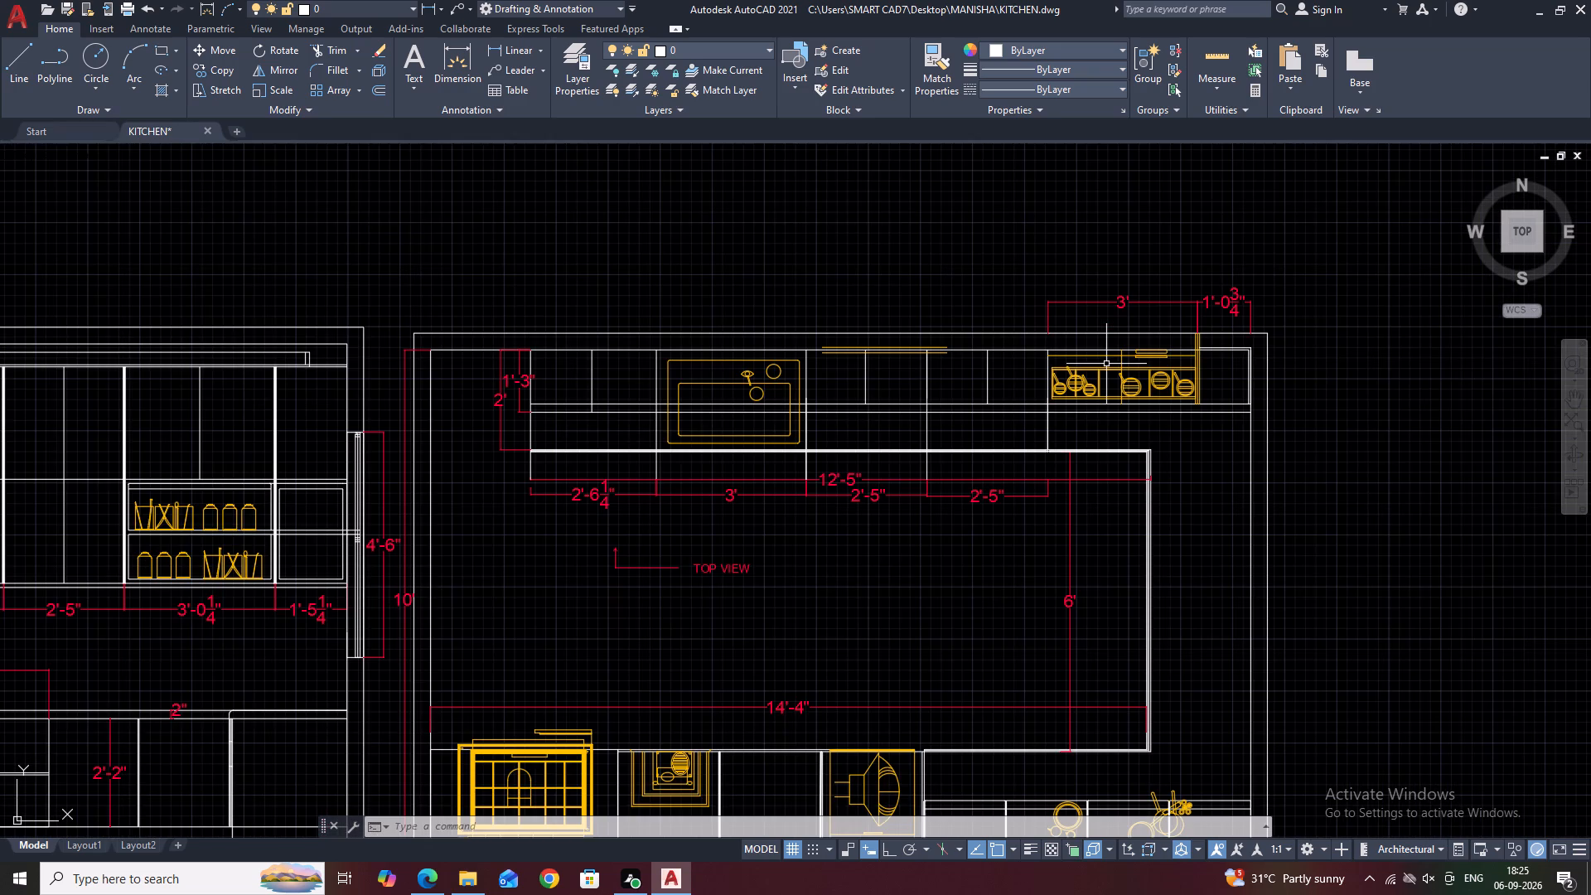
Copy the KITCHEN room label in the floor plan to a spot just below the original.
scroll(1076, 353, down, 6)
scroll(1035, 382, up, 3)
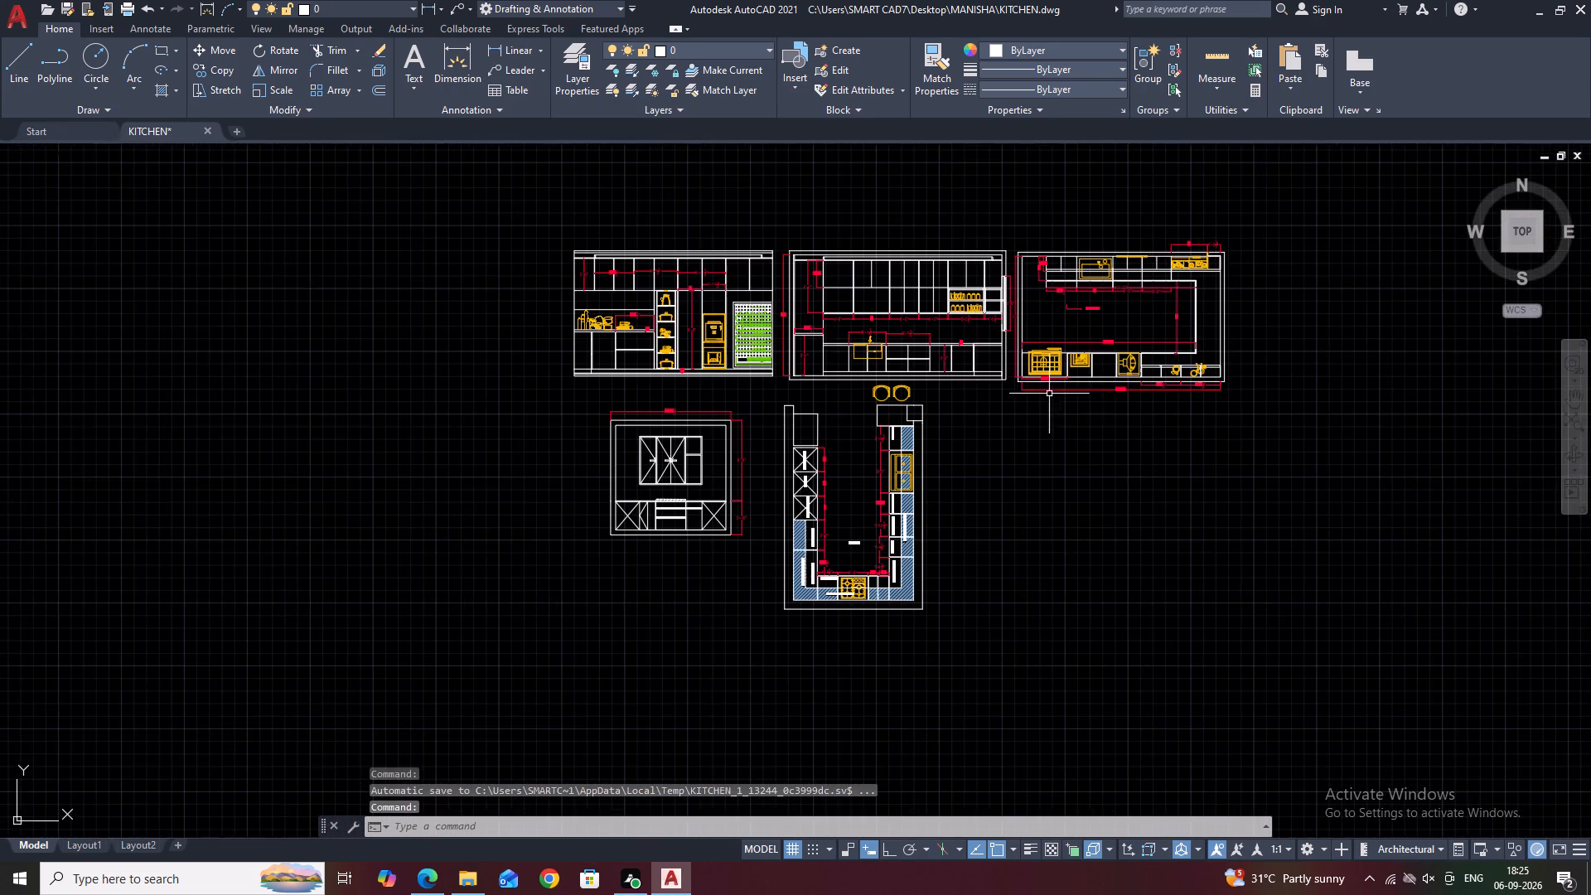
middle_drag(1097, 383, 1053, 398)
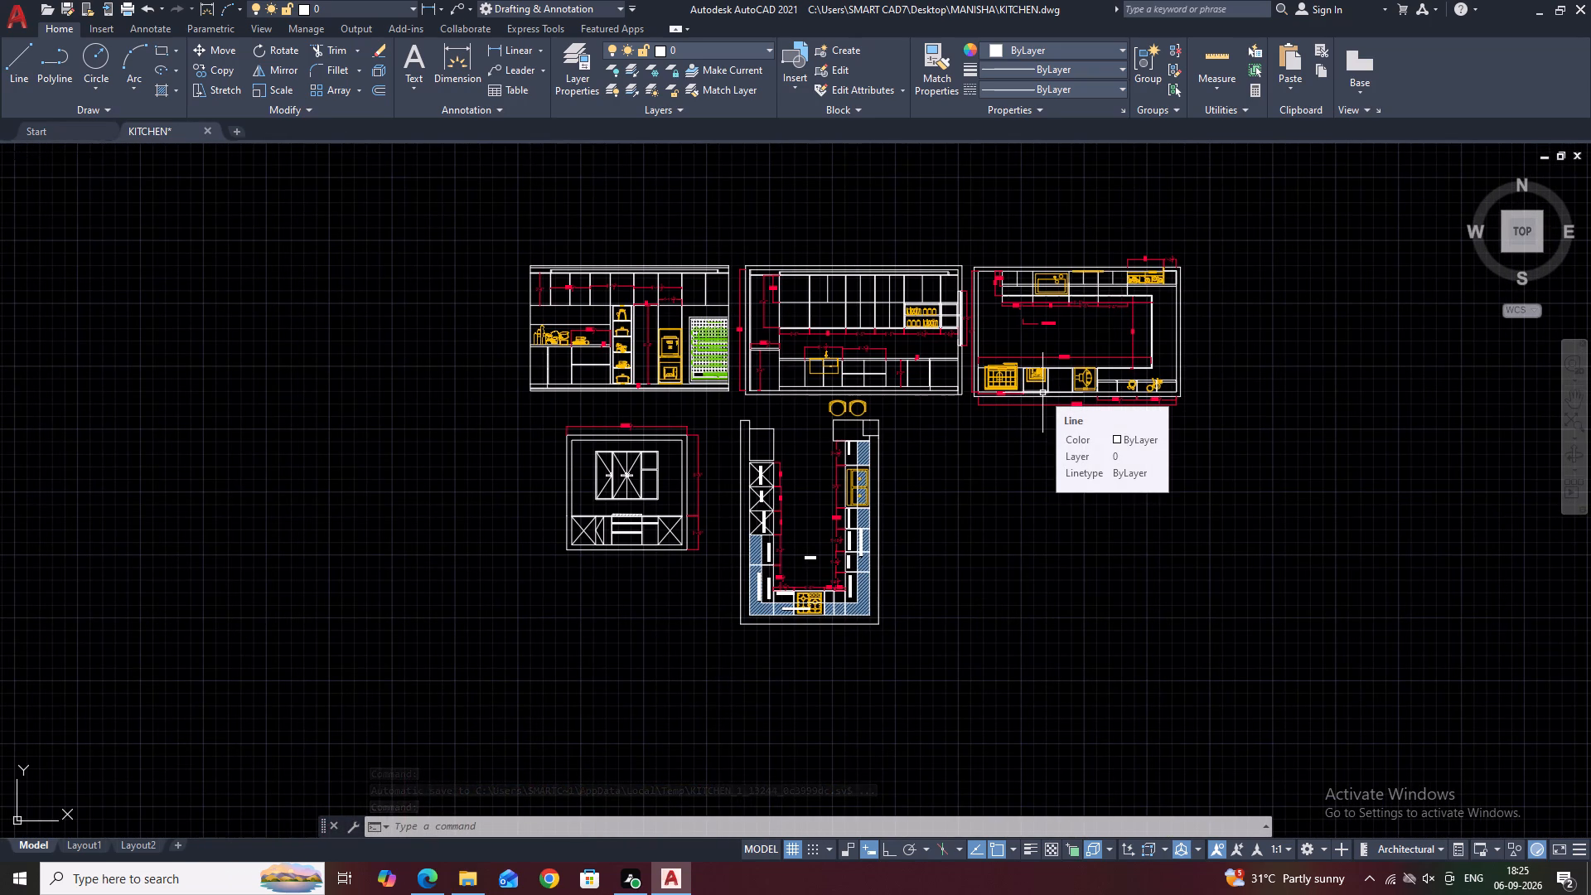
scroll(1042, 393, up, 1)
scroll(985, 403, down, 1)
middle_drag(896, 519, 871, 445)
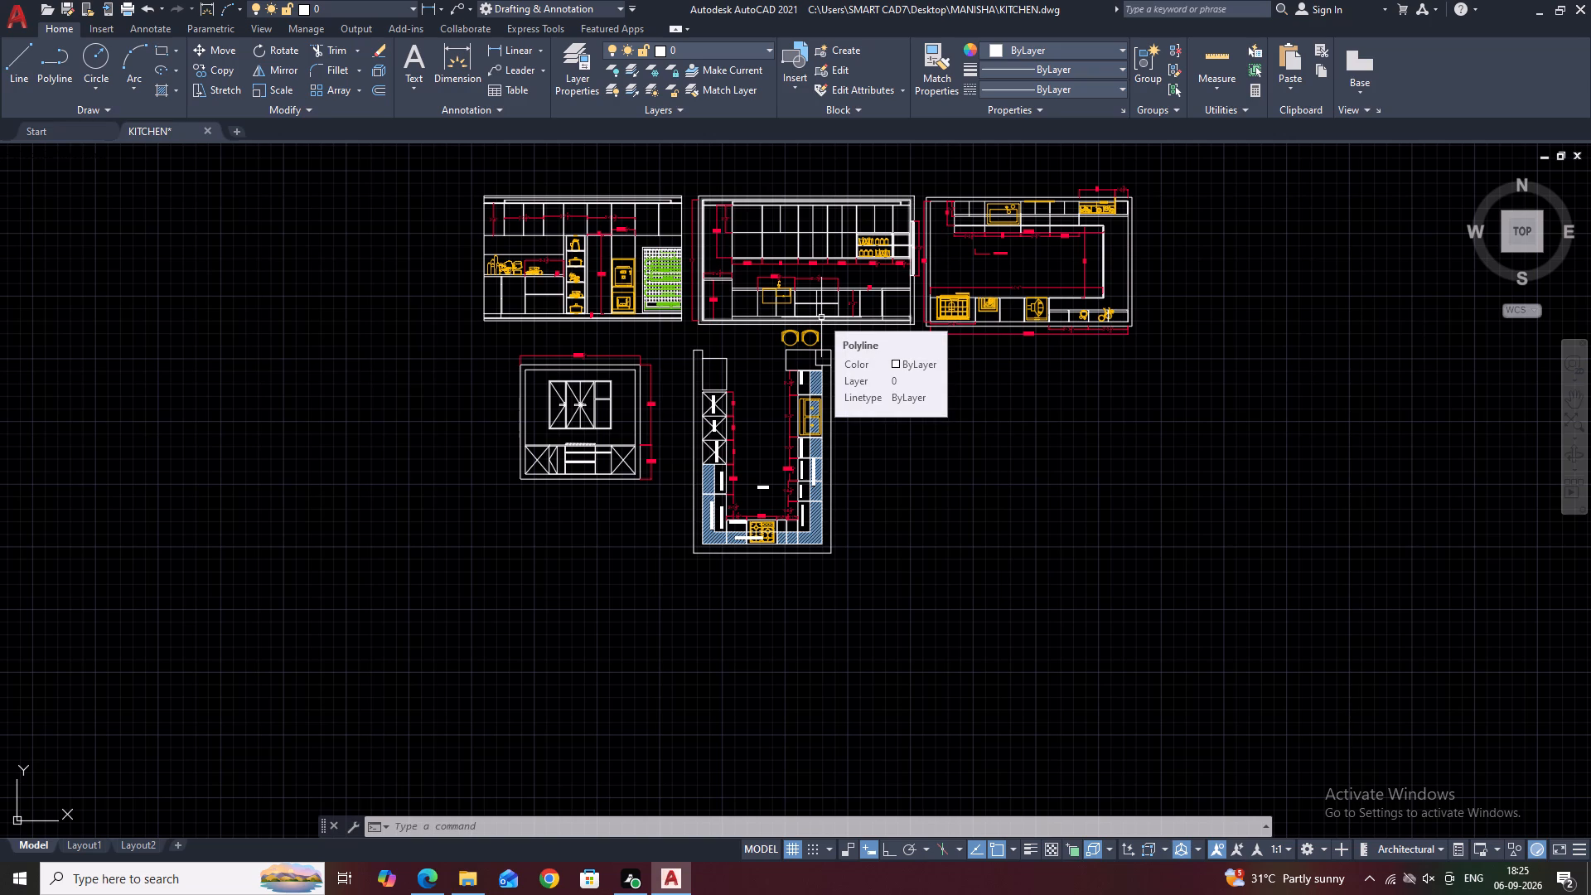
scroll(931, 305, up, 1)
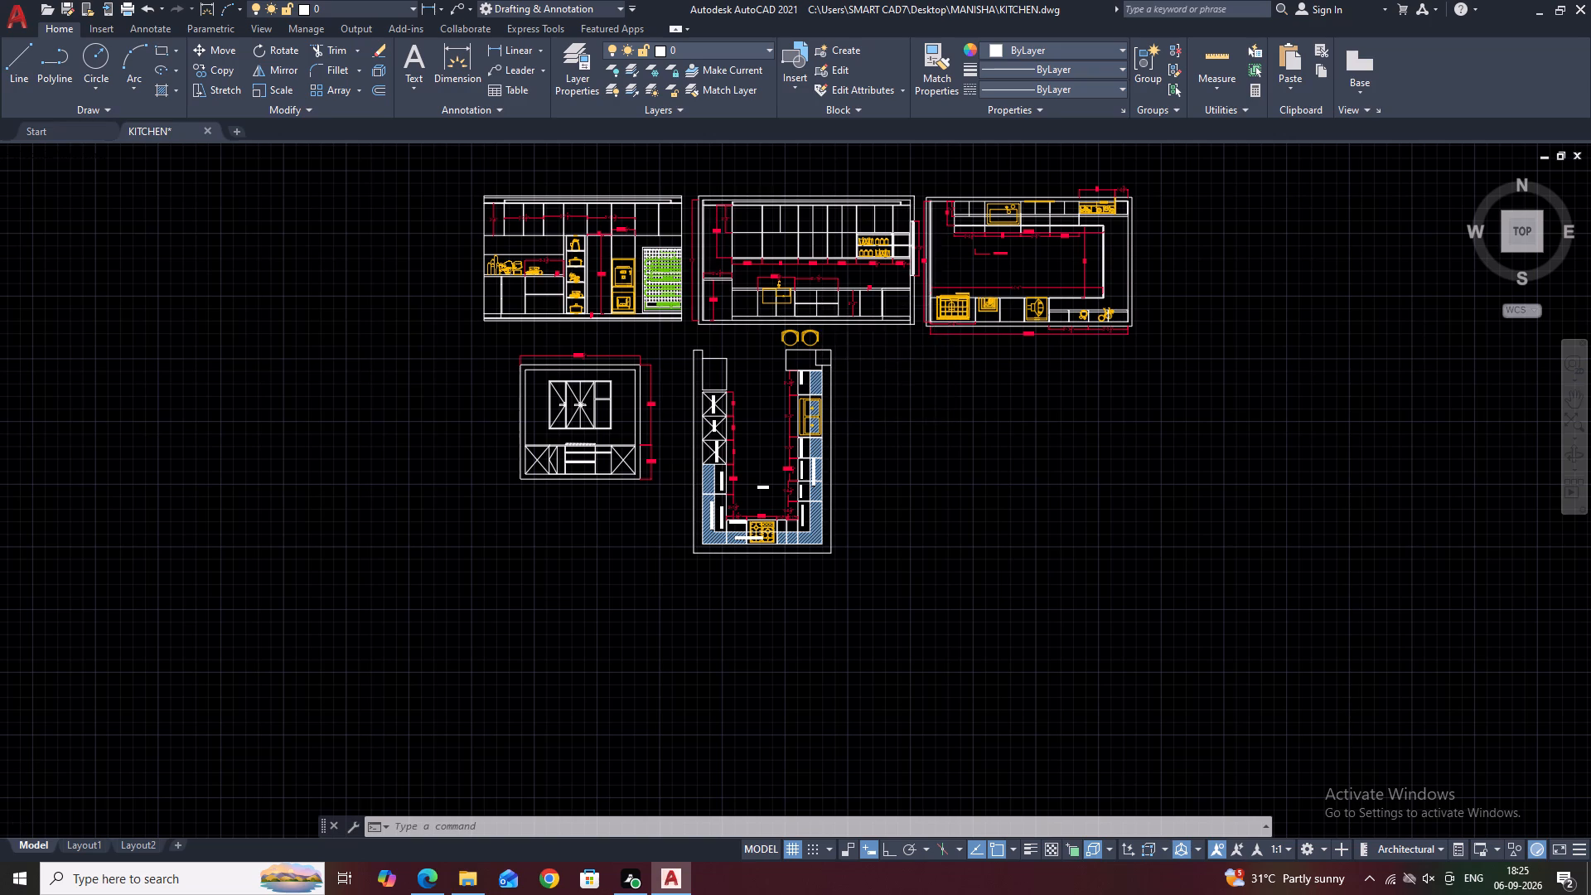
scroll(617, 639, up, 2)
scroll(730, 557, up, 1)
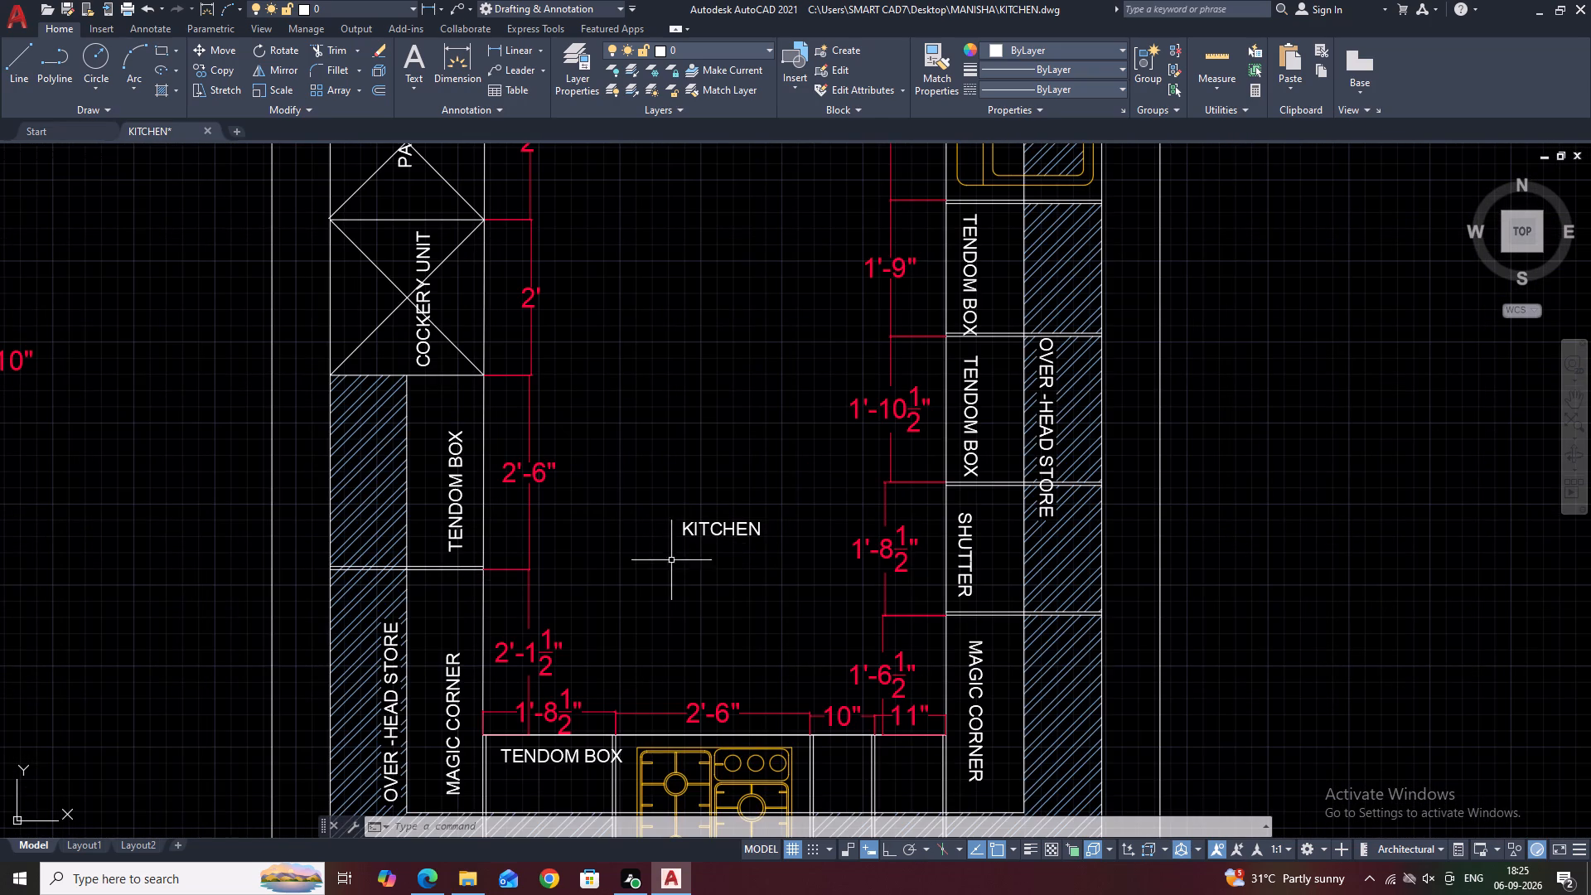
scroll(696, 558, up, 2)
click(777, 470)
click(758, 505)
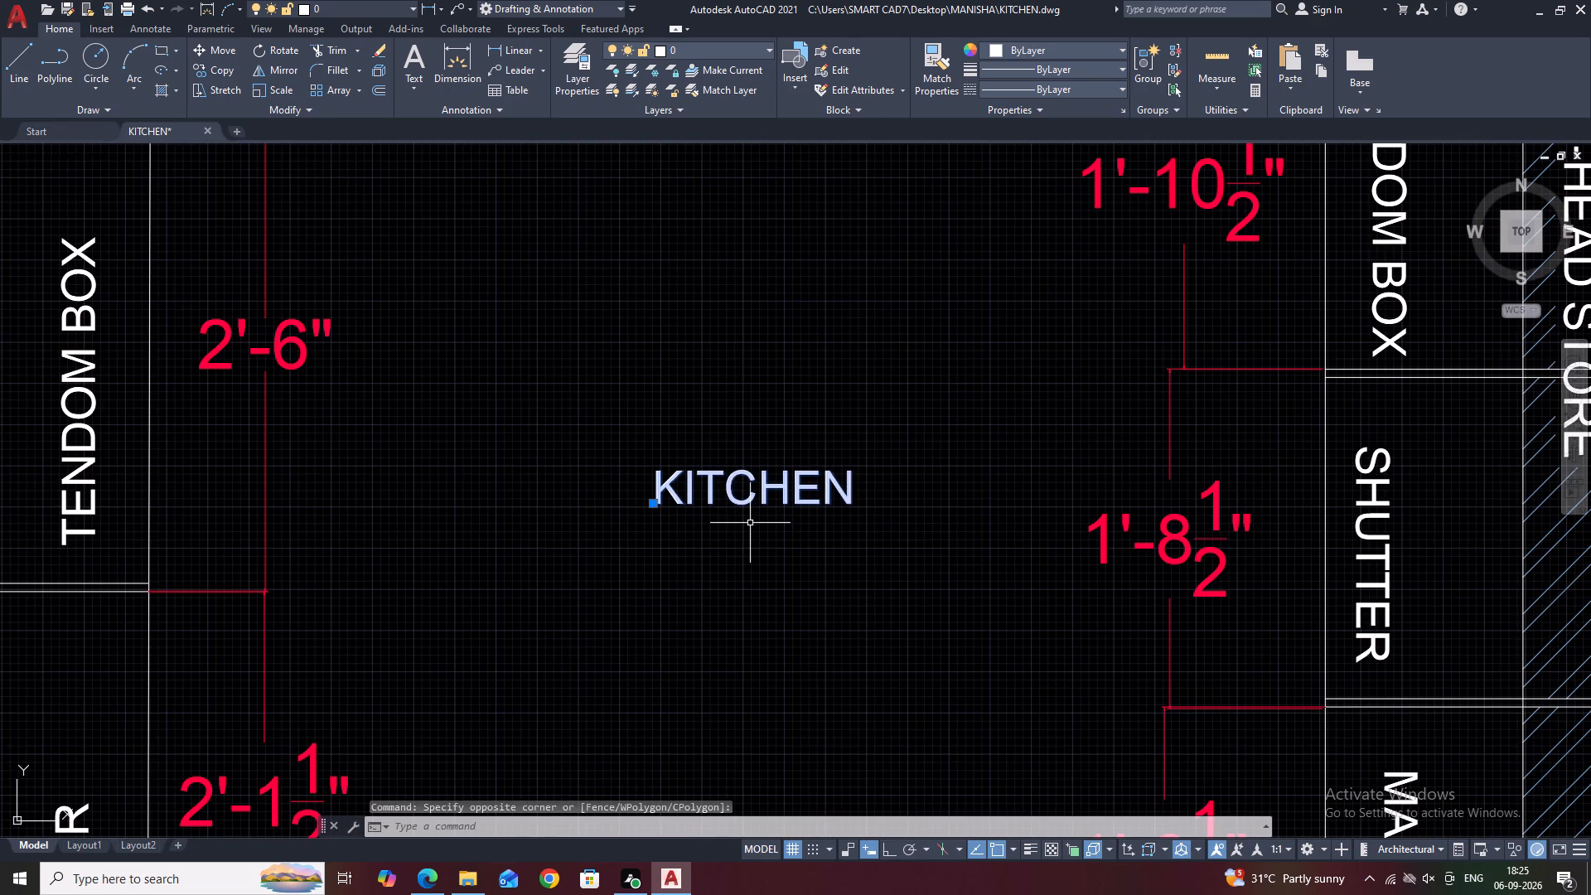
text(CO)
key(space)
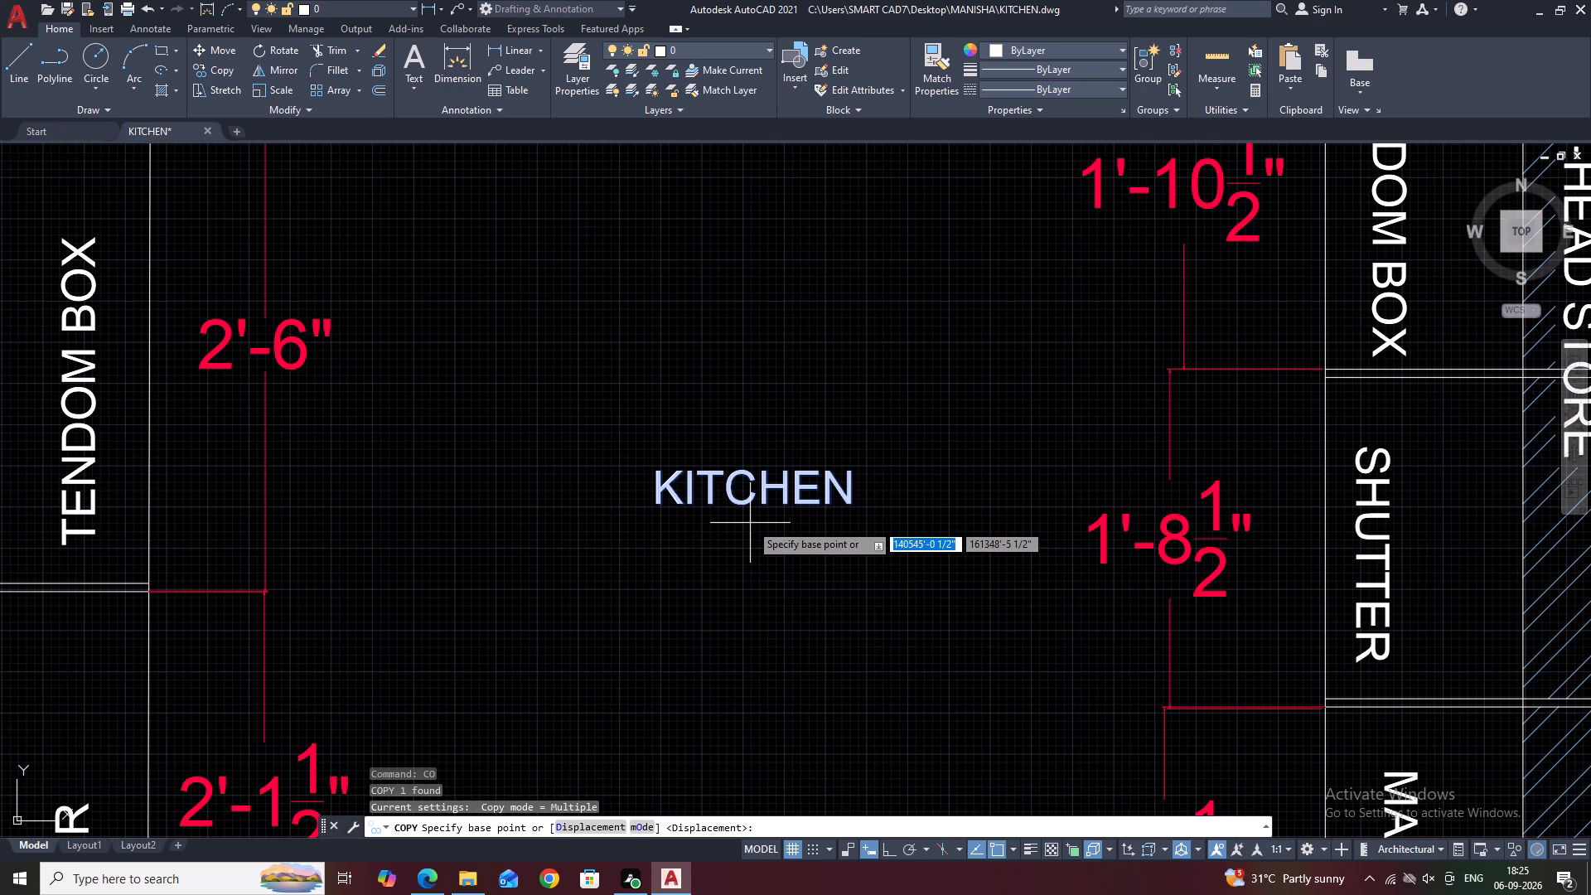
click(771, 490)
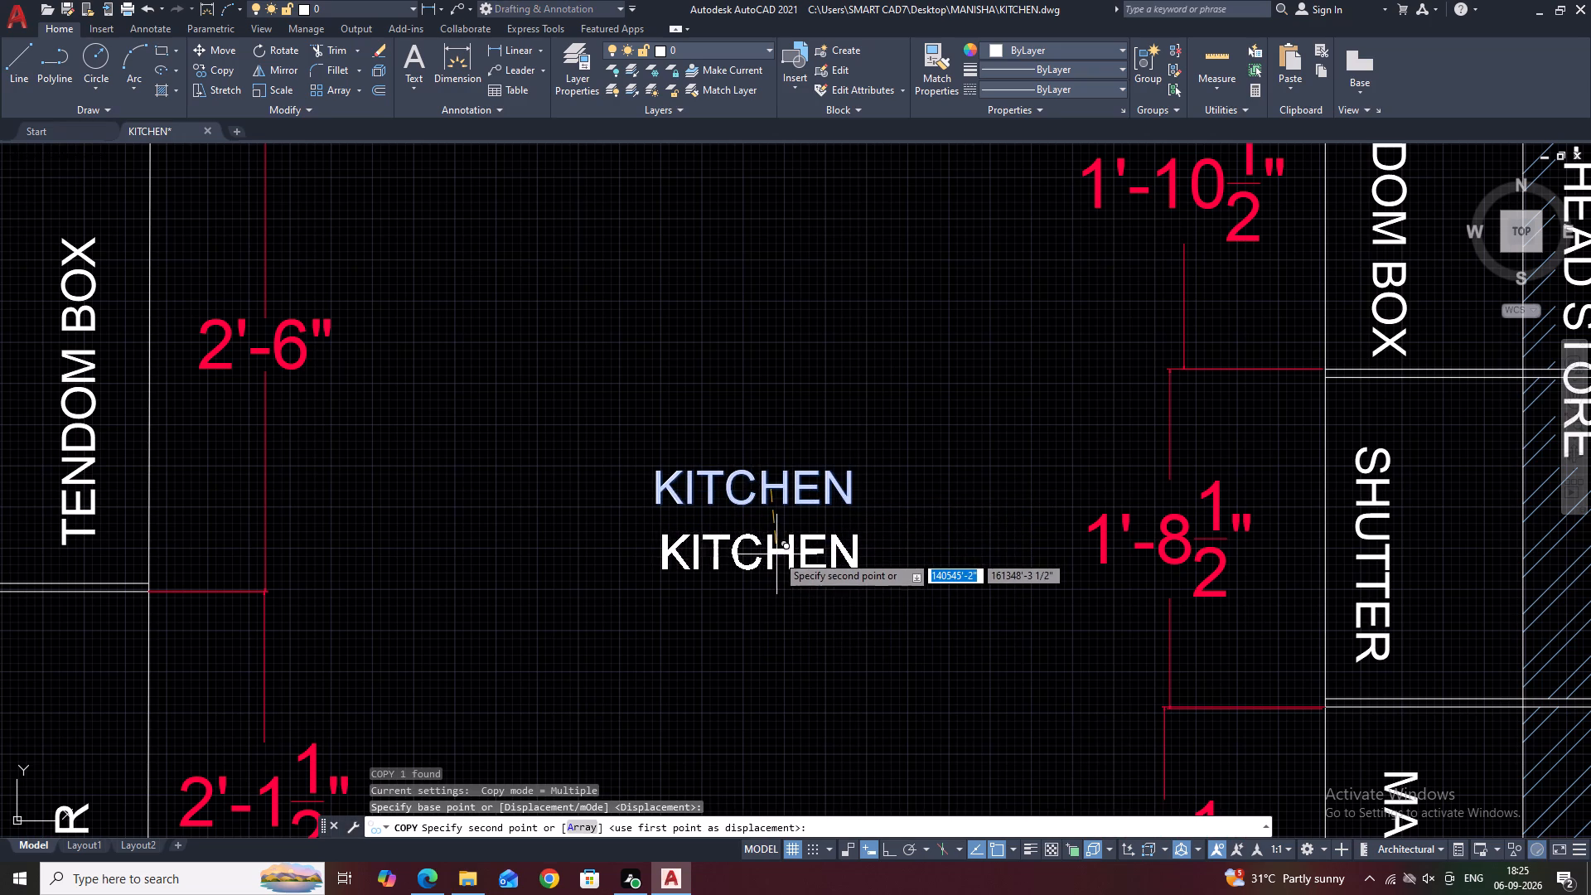
click(786, 557)
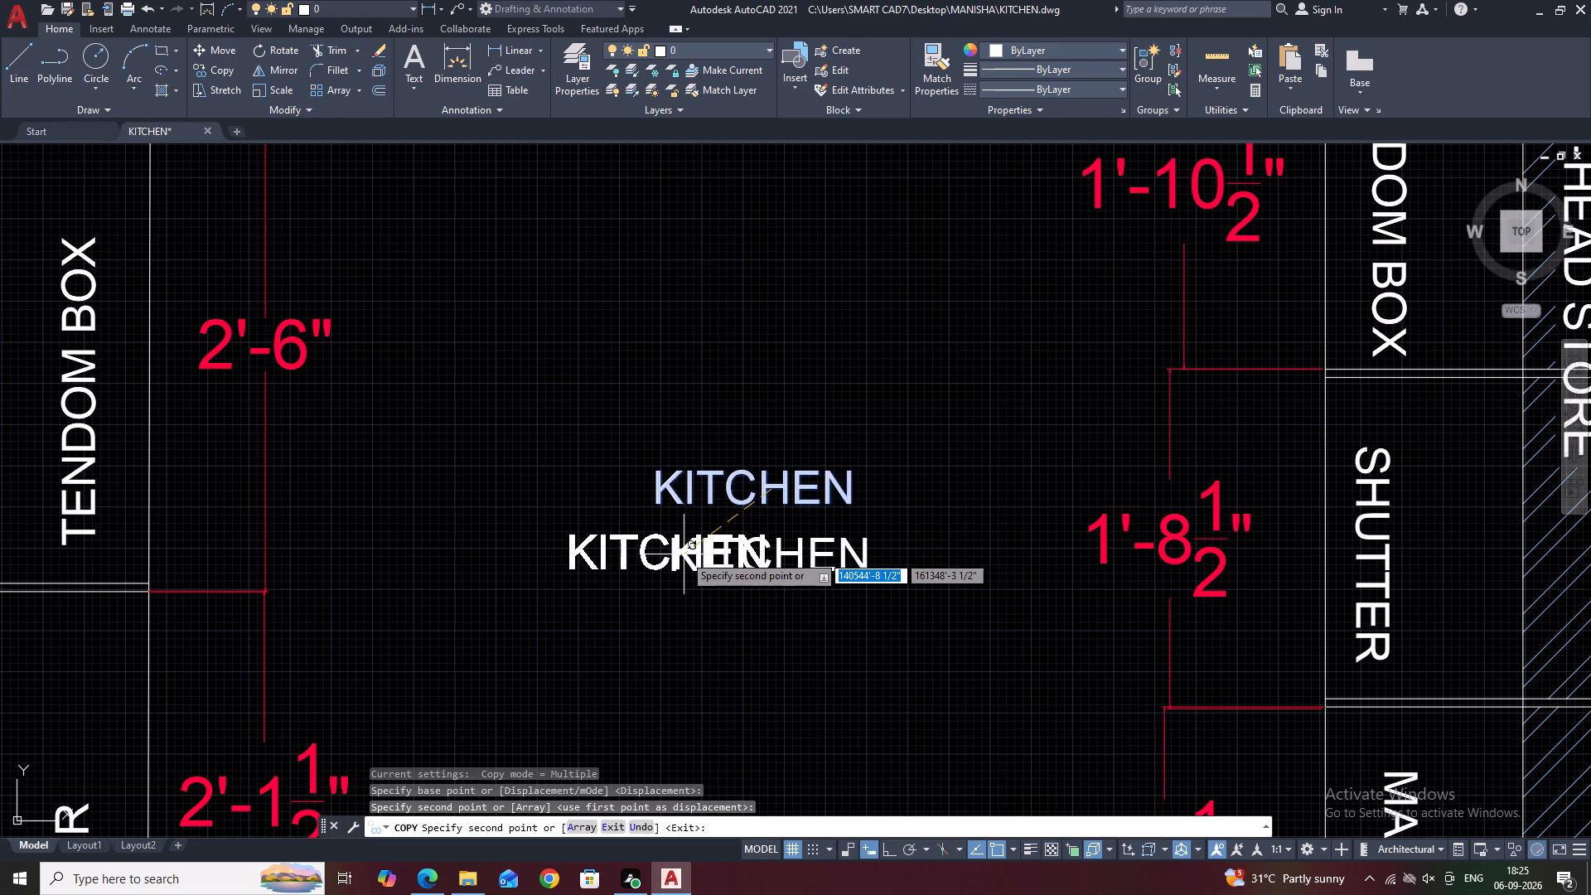
key(Escape)
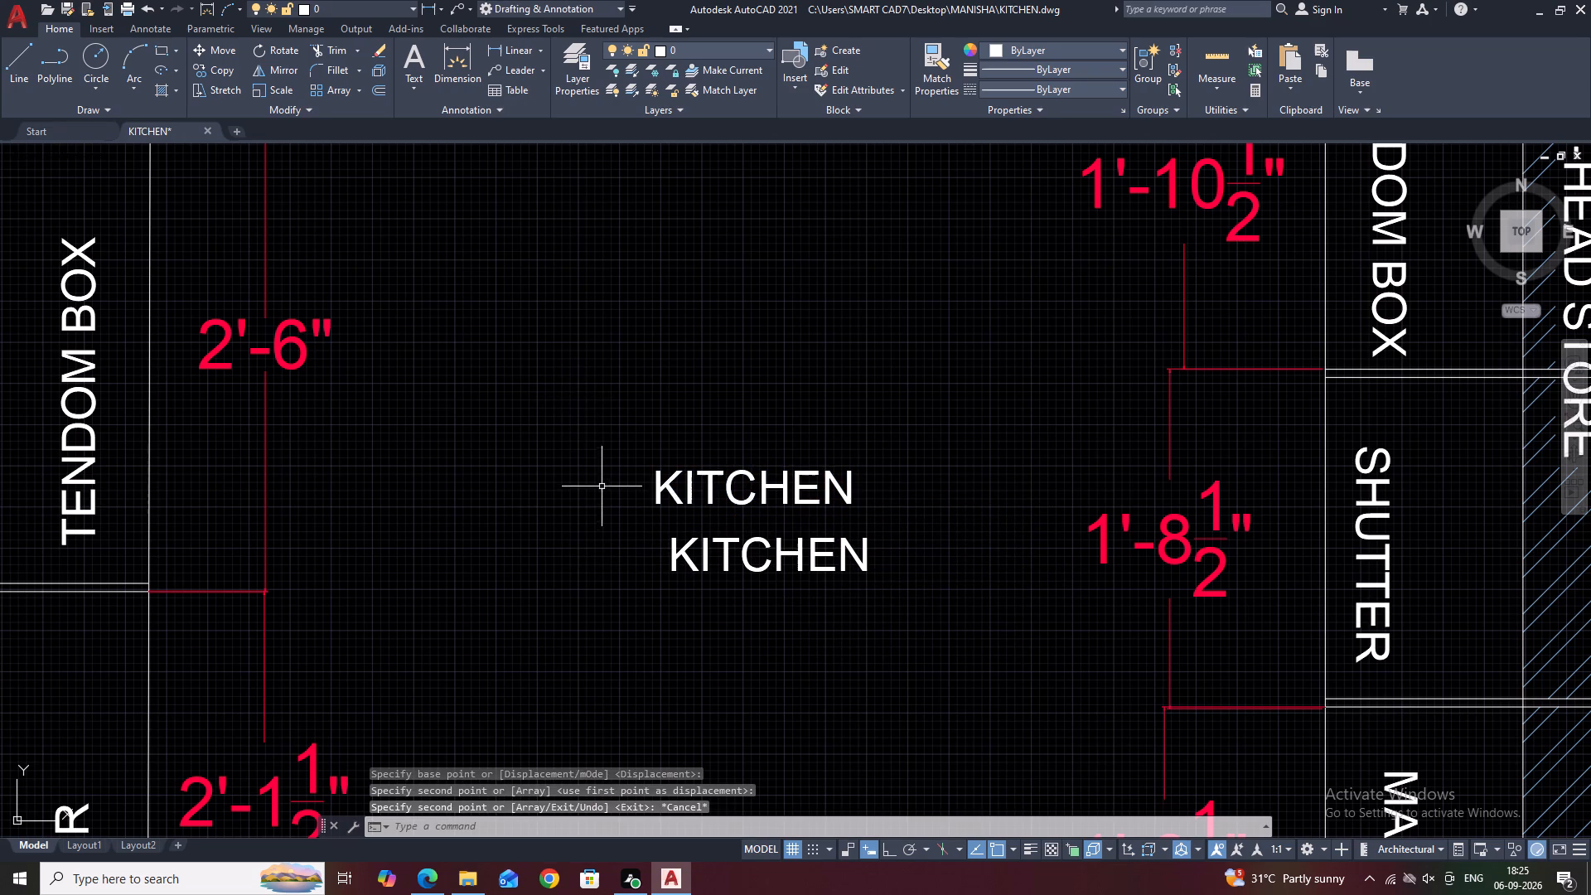
Change the copied label's text to the room size 10'-0"X16'-5".
double_click(705, 557)
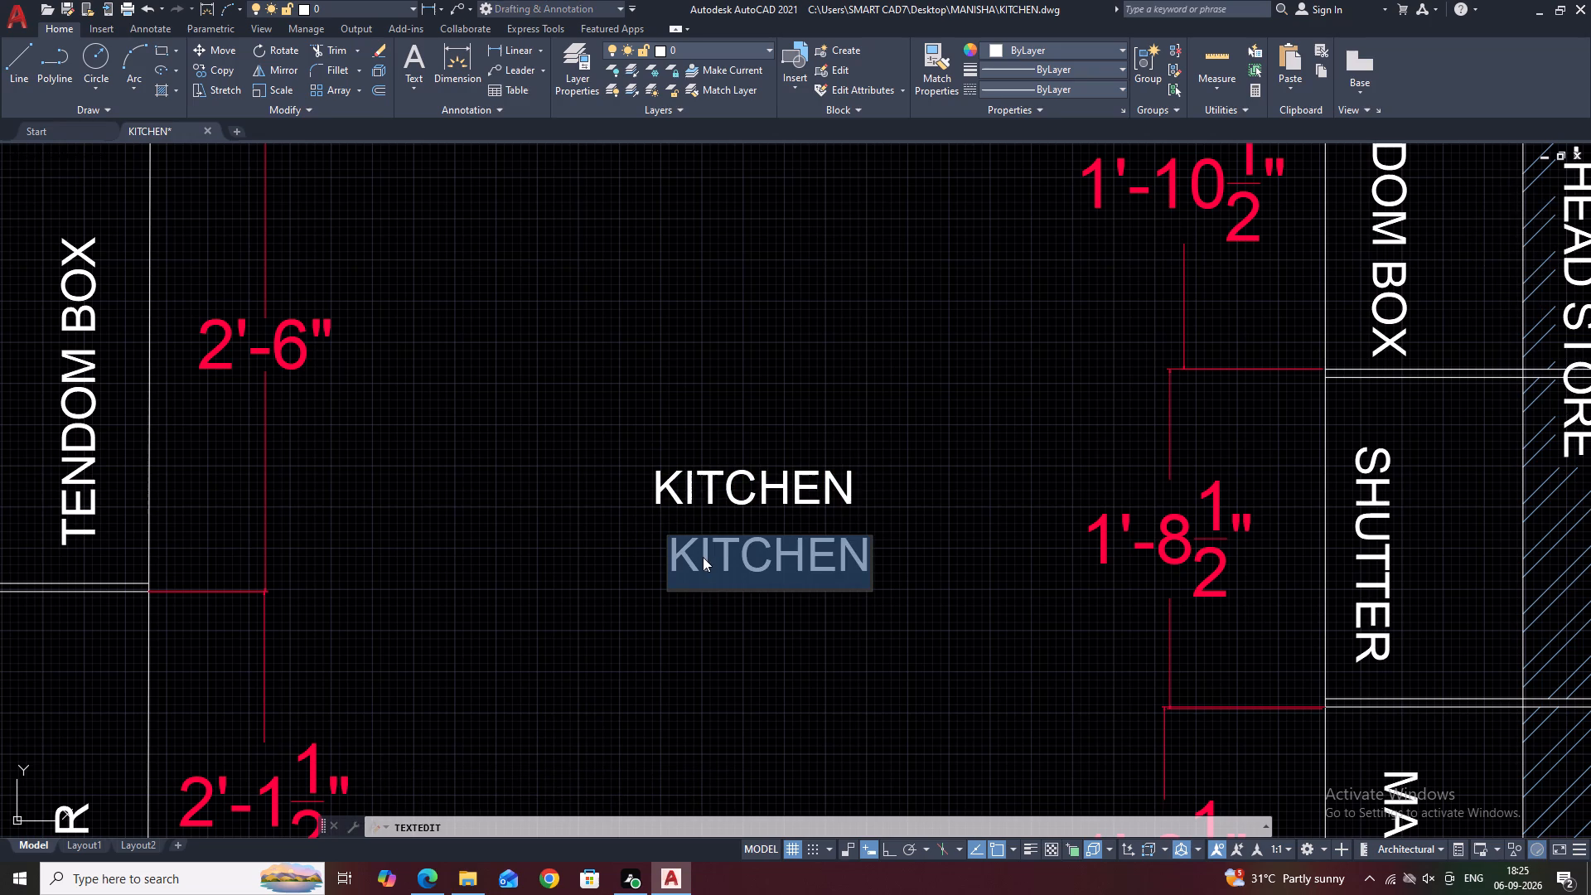
text(10')
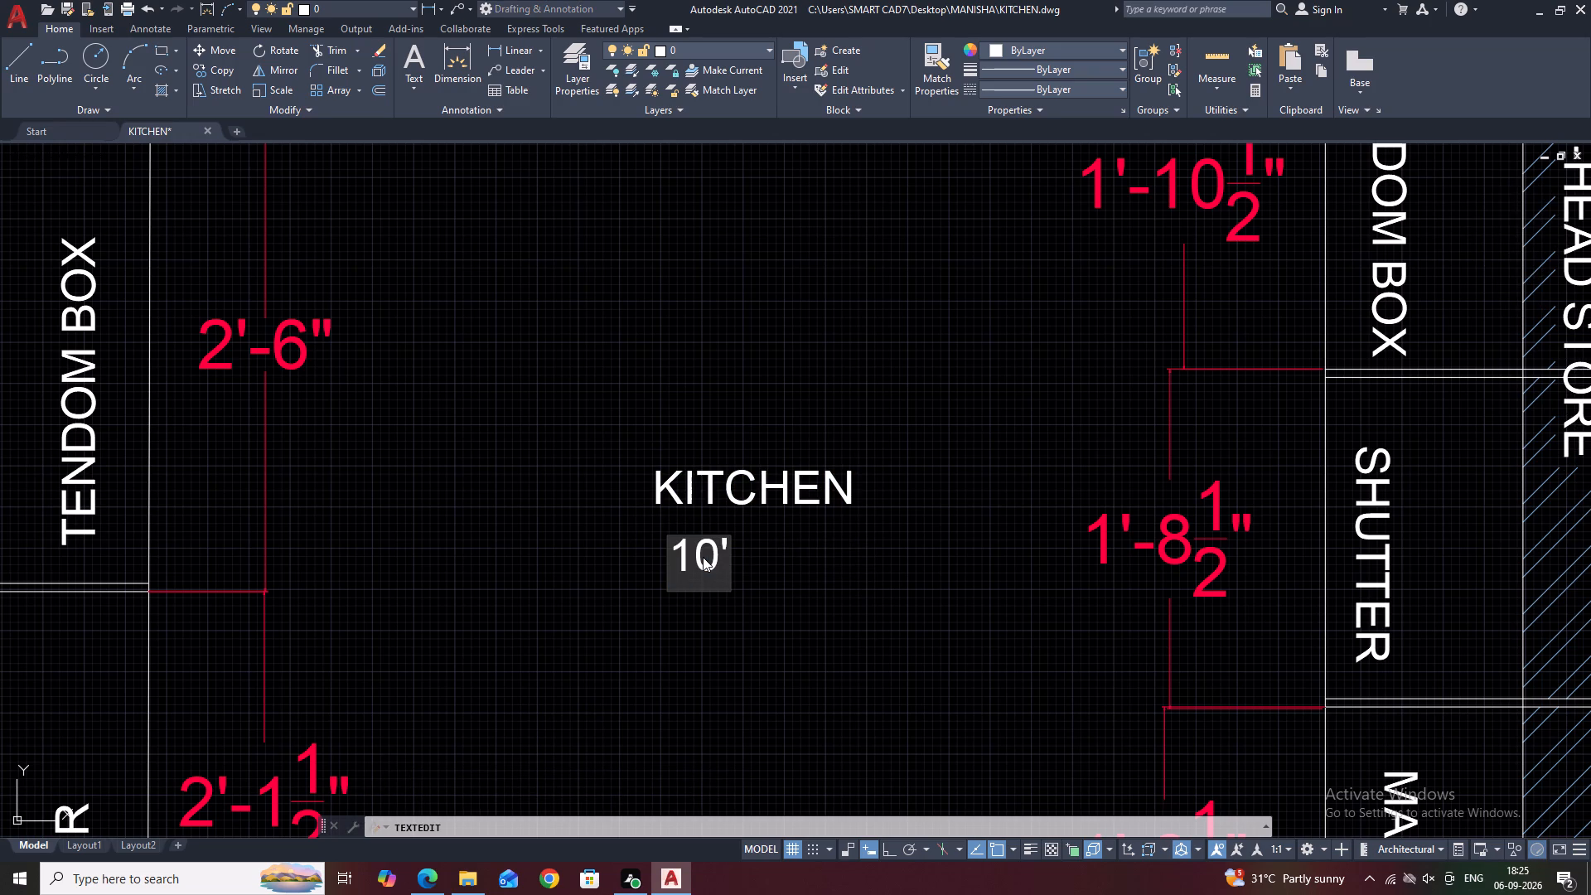
key(minus)
text(0'')
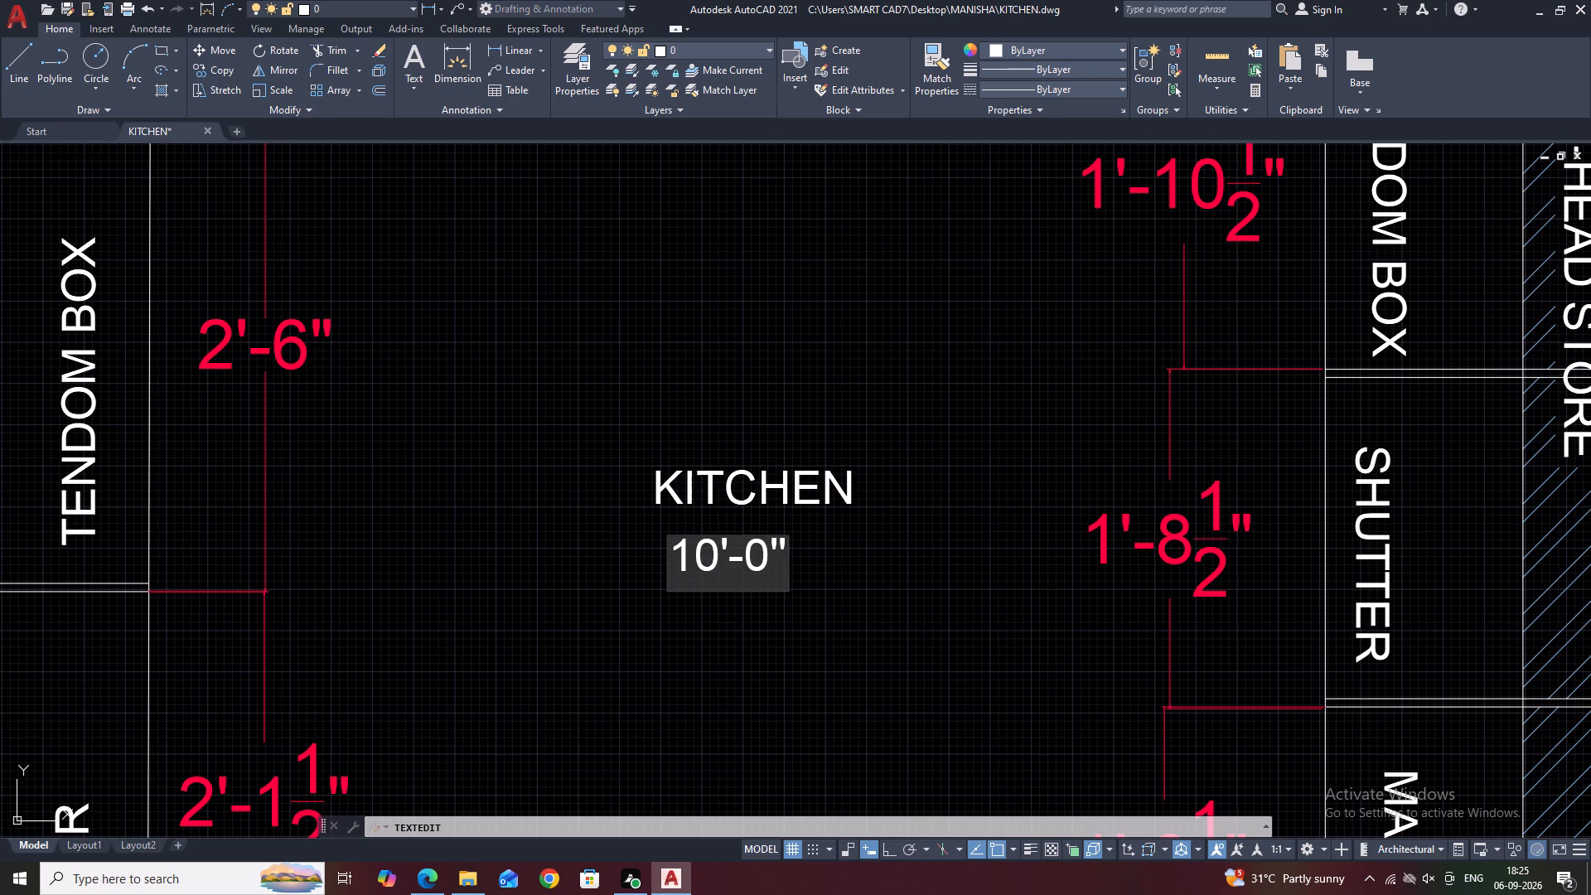
key(x)
key(1)
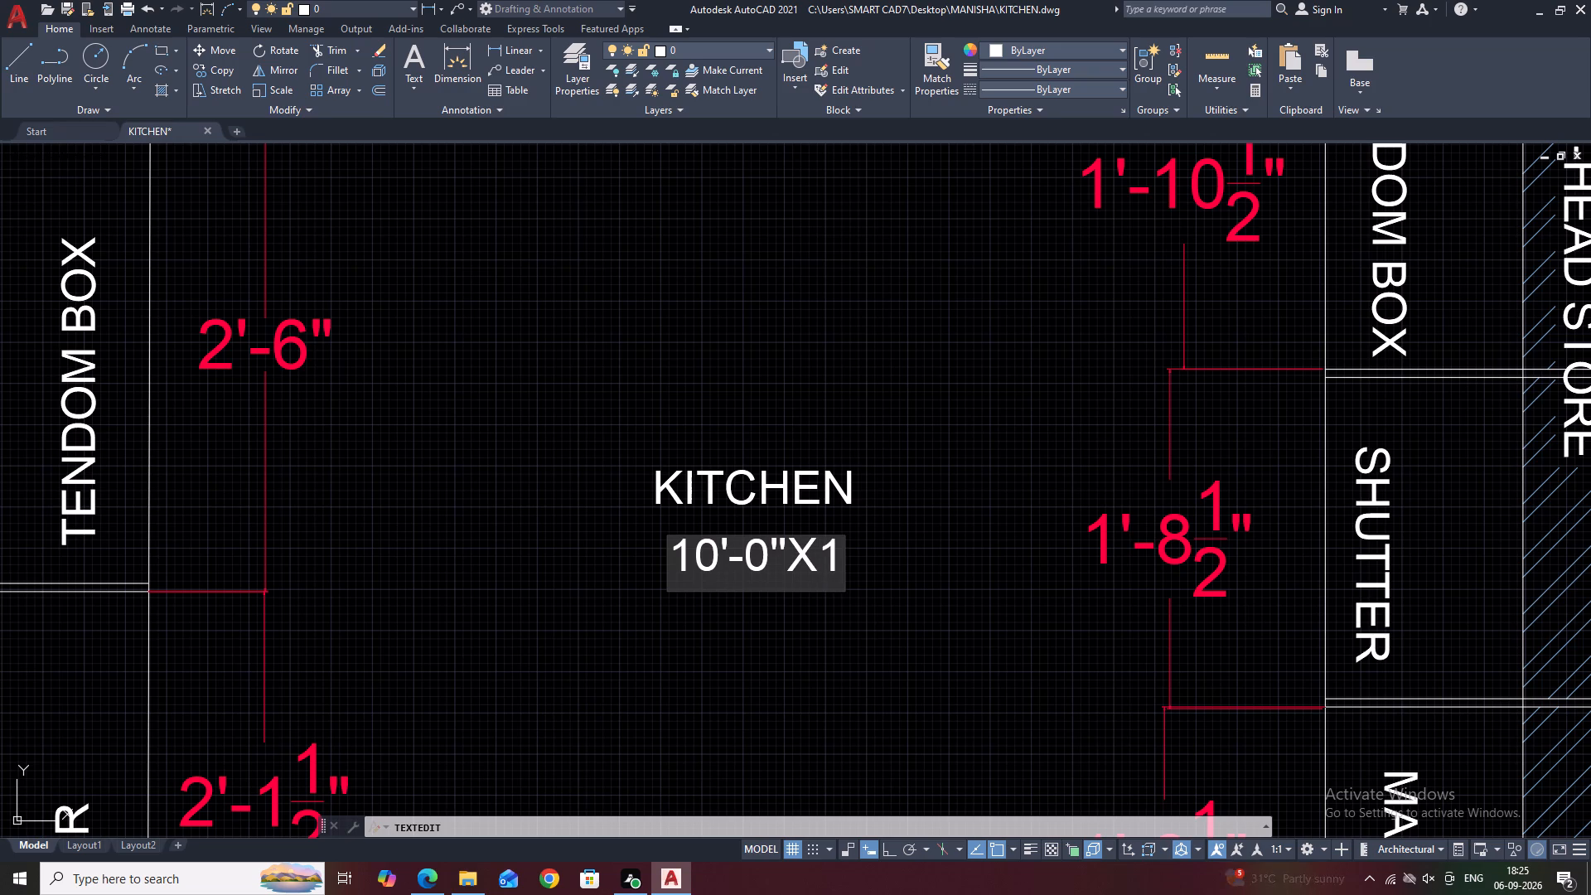
key(6)
key(apostrophe)
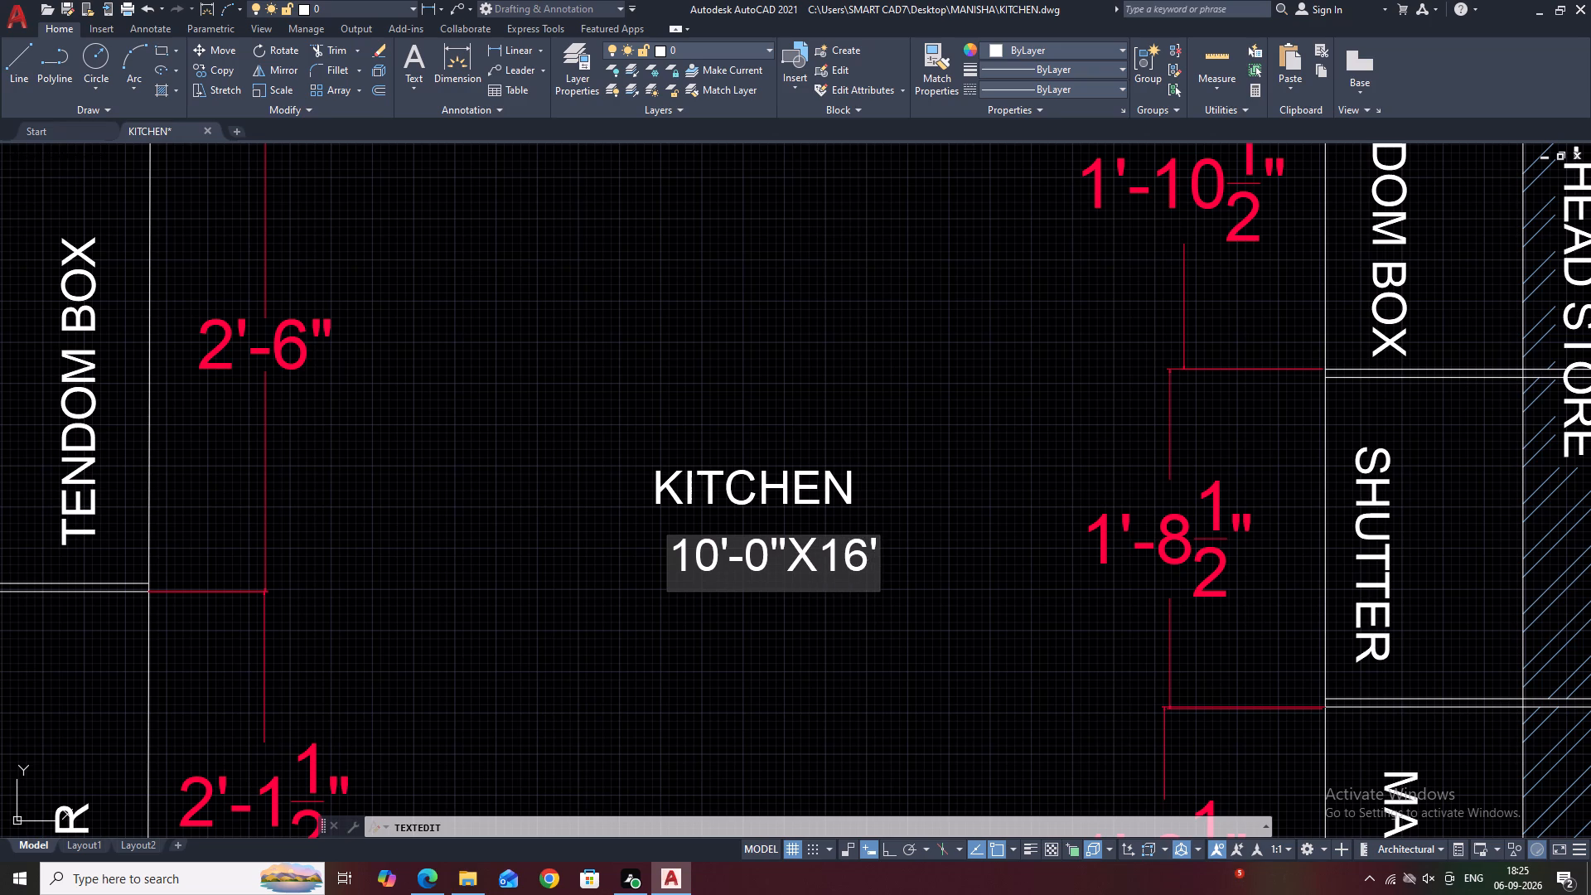
key(minus)
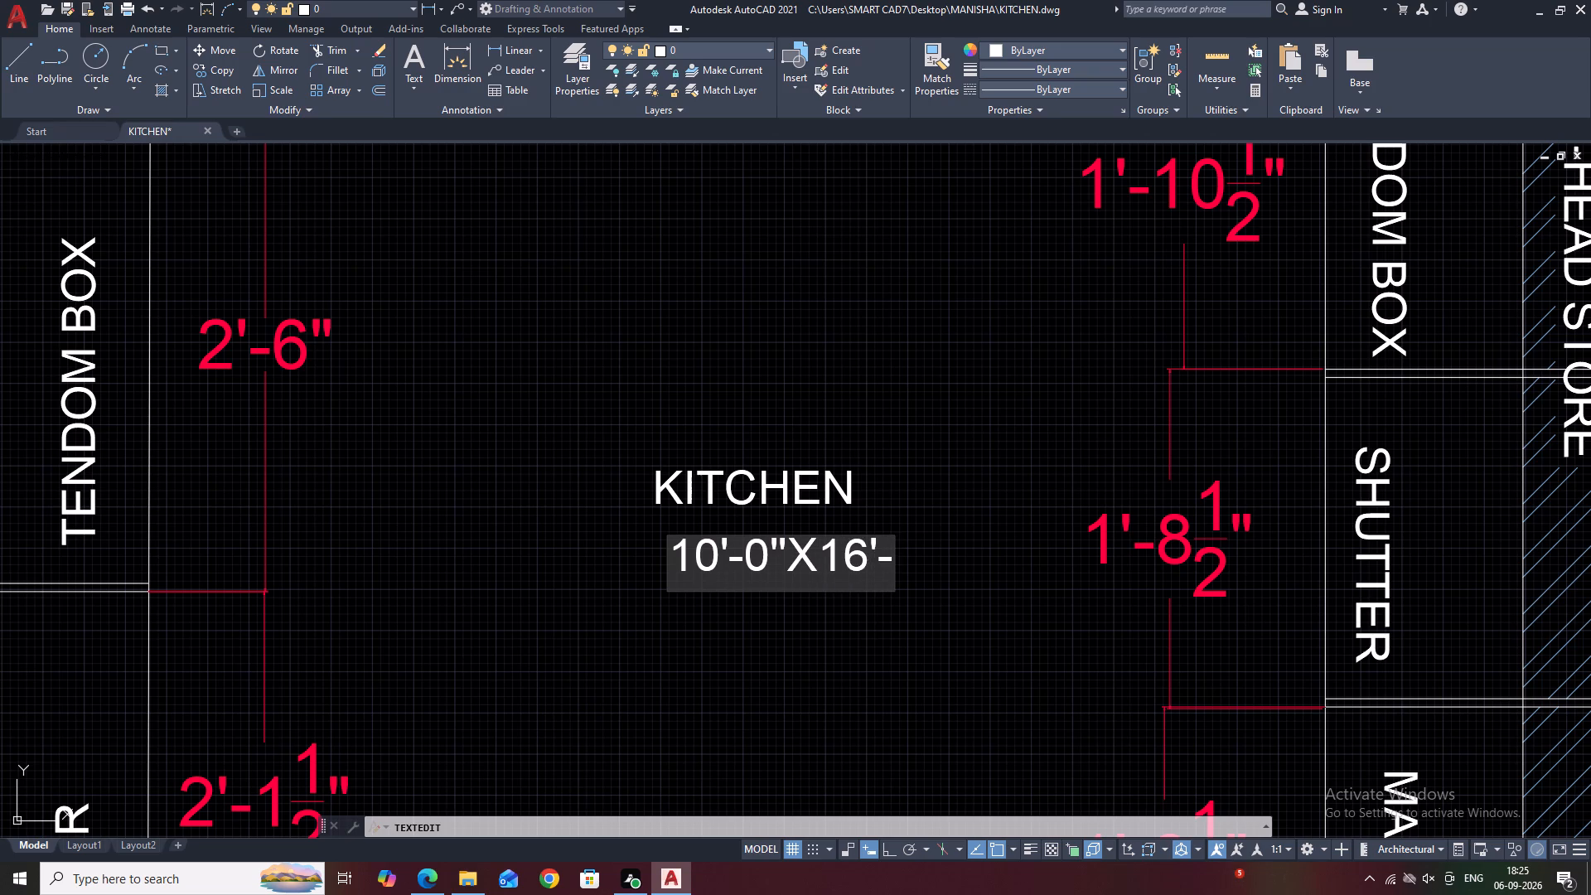
text(5'')
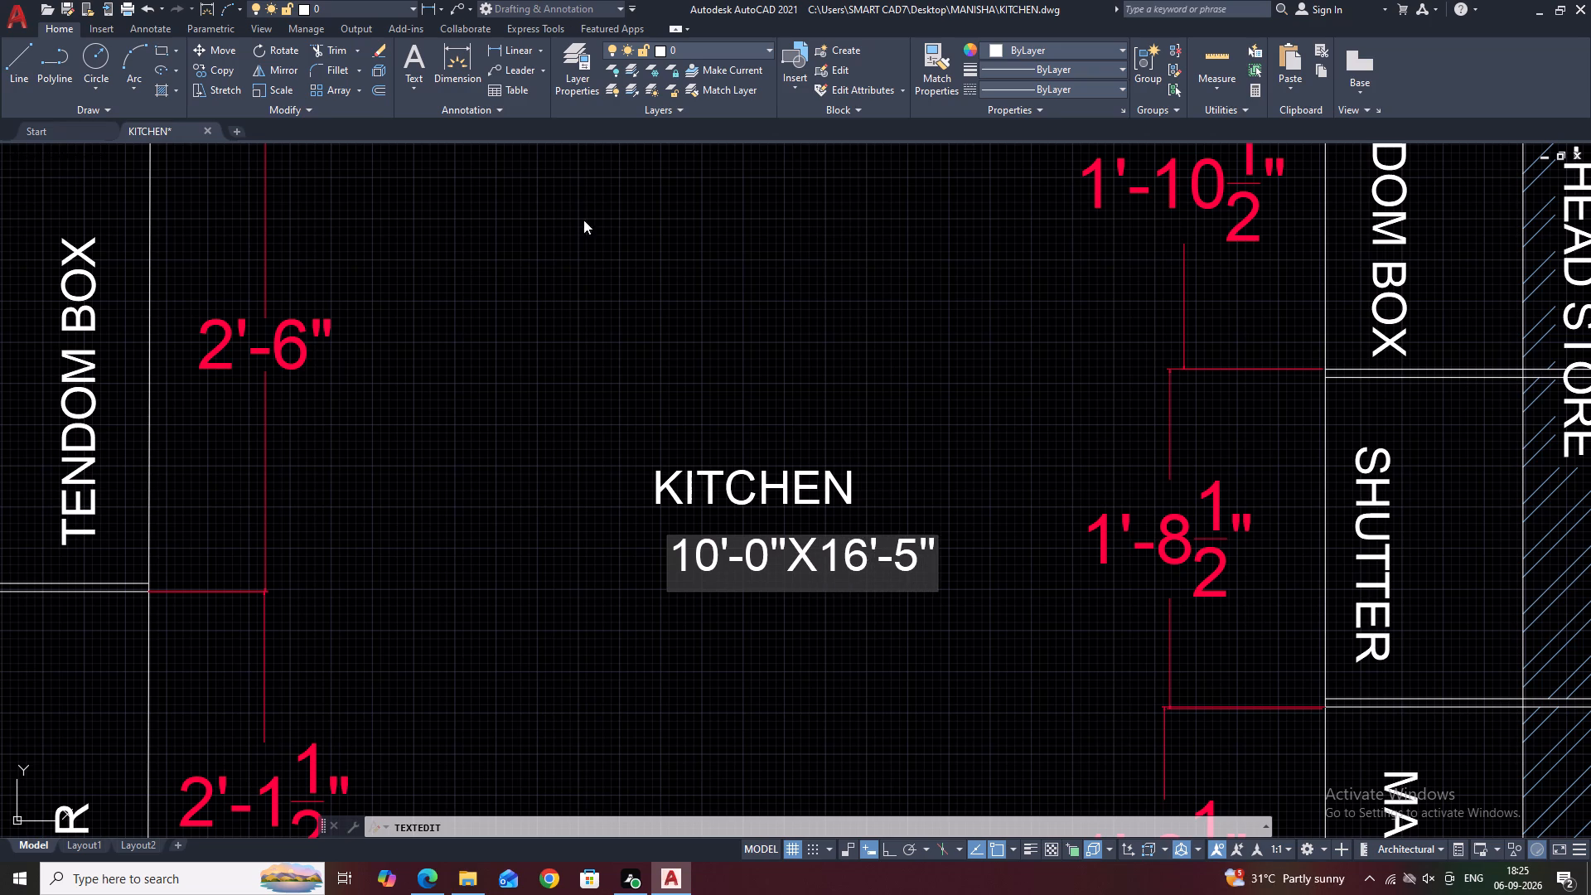
click(912, 312)
Move the room size text so it sits centred beneath the KITCHEN label.
scroll(705, 591, up, 2)
drag(815, 596, 803, 561)
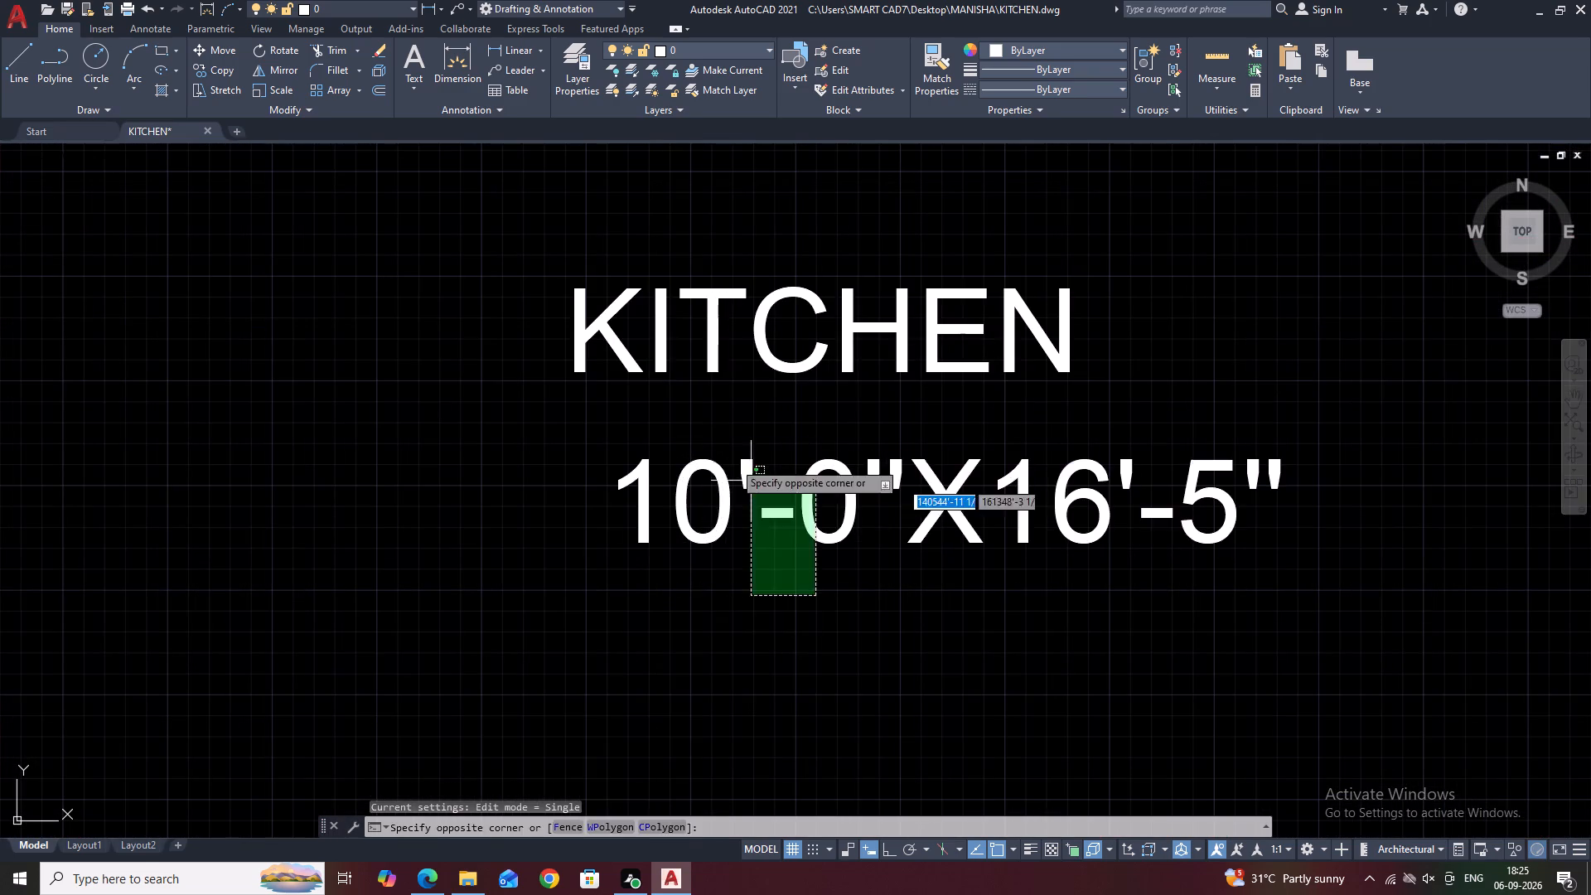
click(713, 442)
click(605, 544)
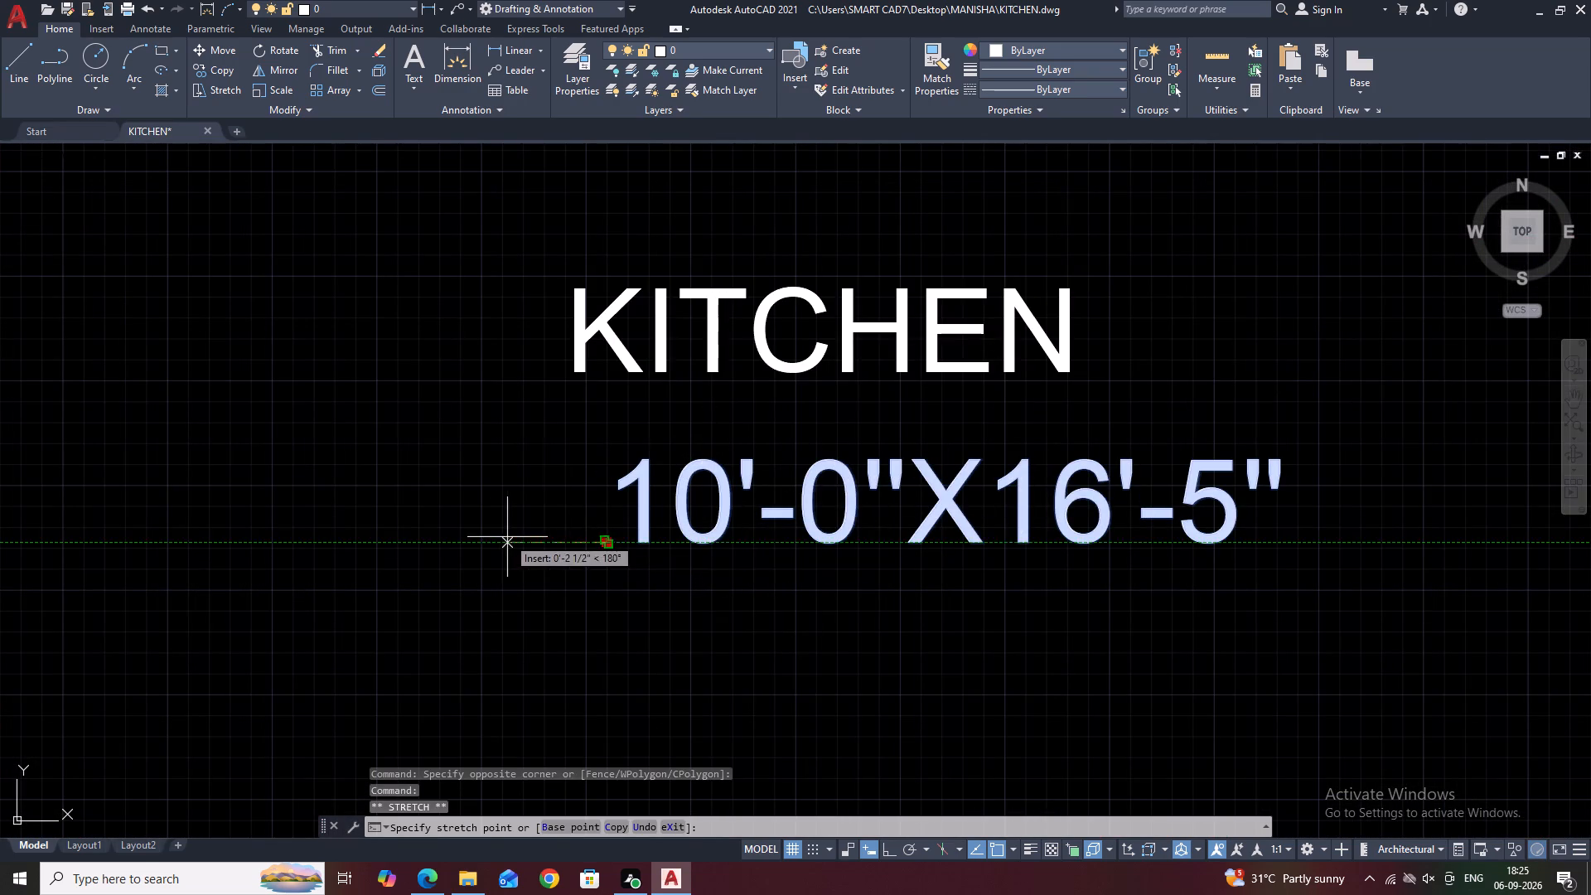
click(471, 524)
Scale up the KITCHEN label and the room size text together.
click(992, 302)
drag(899, 380, 887, 389)
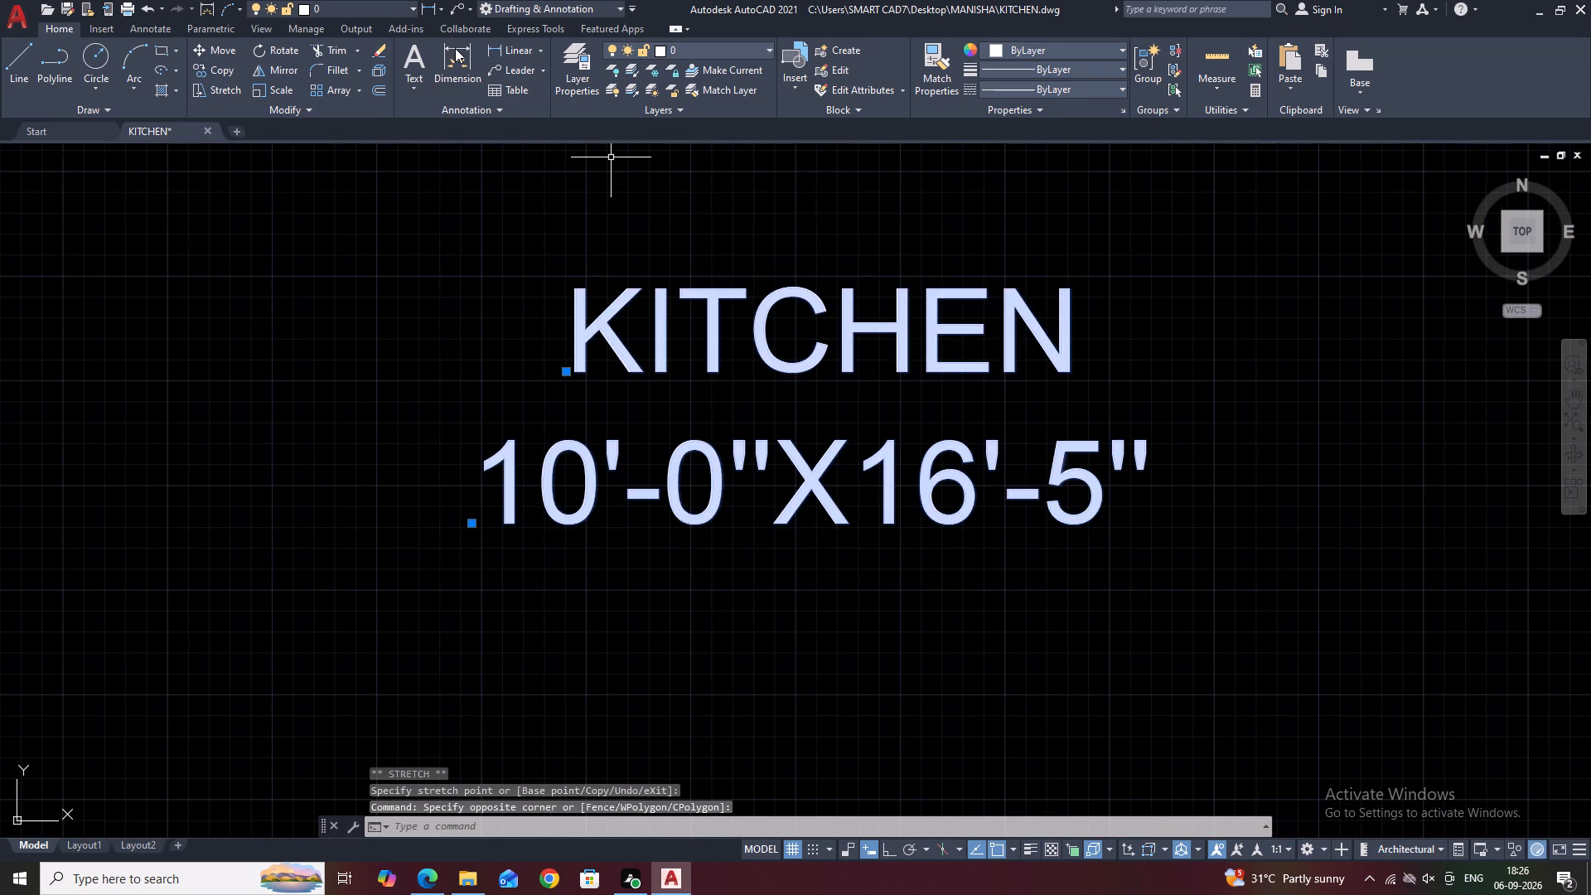
click(287, 91)
scroll(505, 357, down, 3)
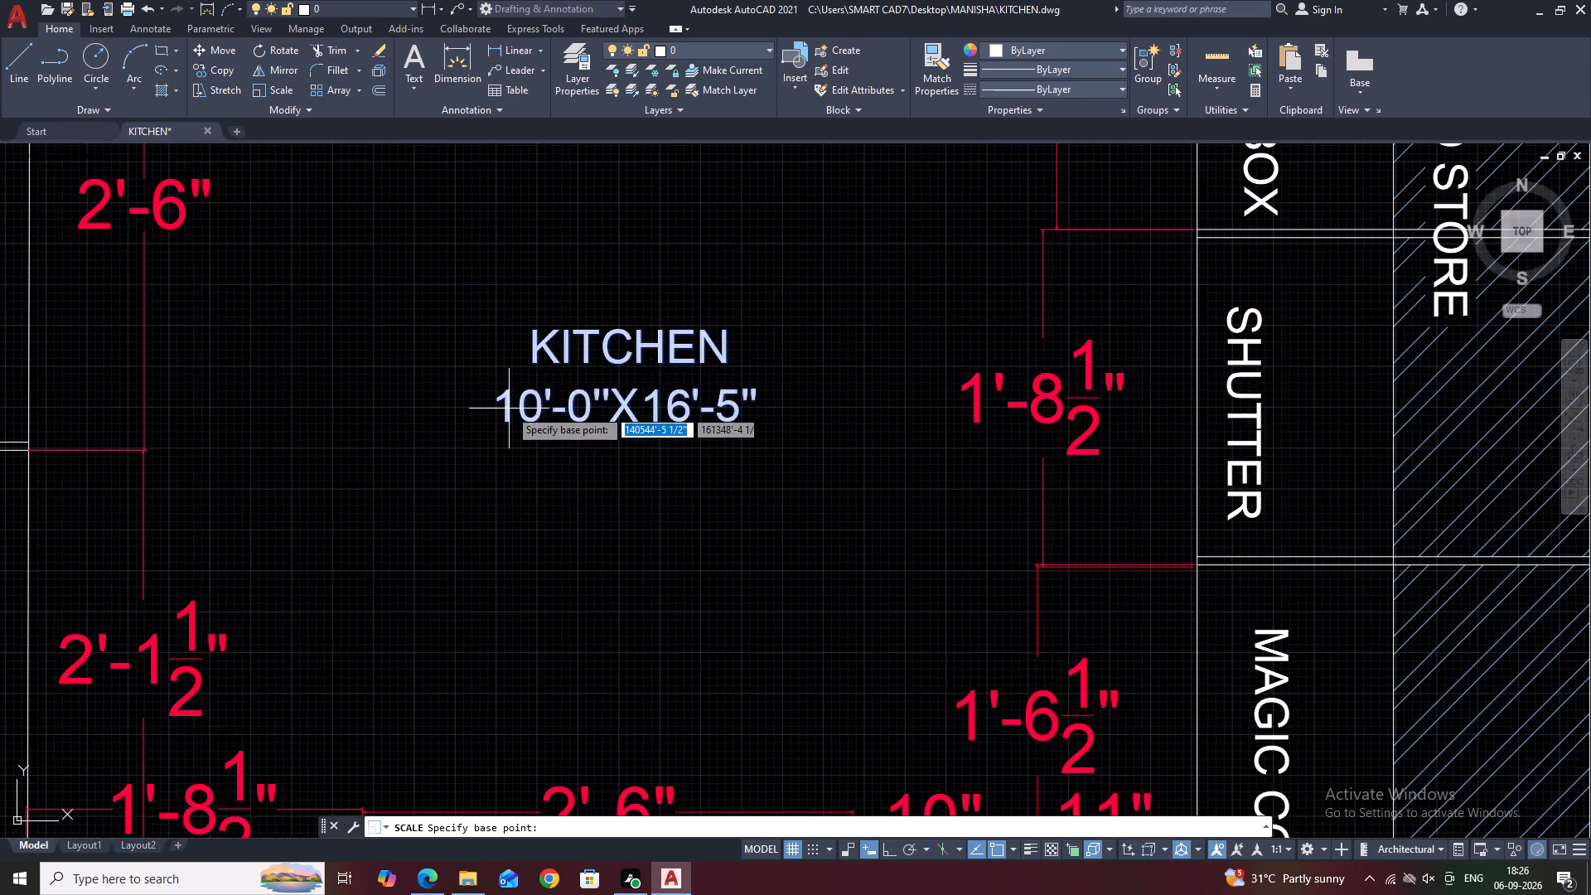
scroll(509, 409, down, 2)
click(496, 413)
click(587, 435)
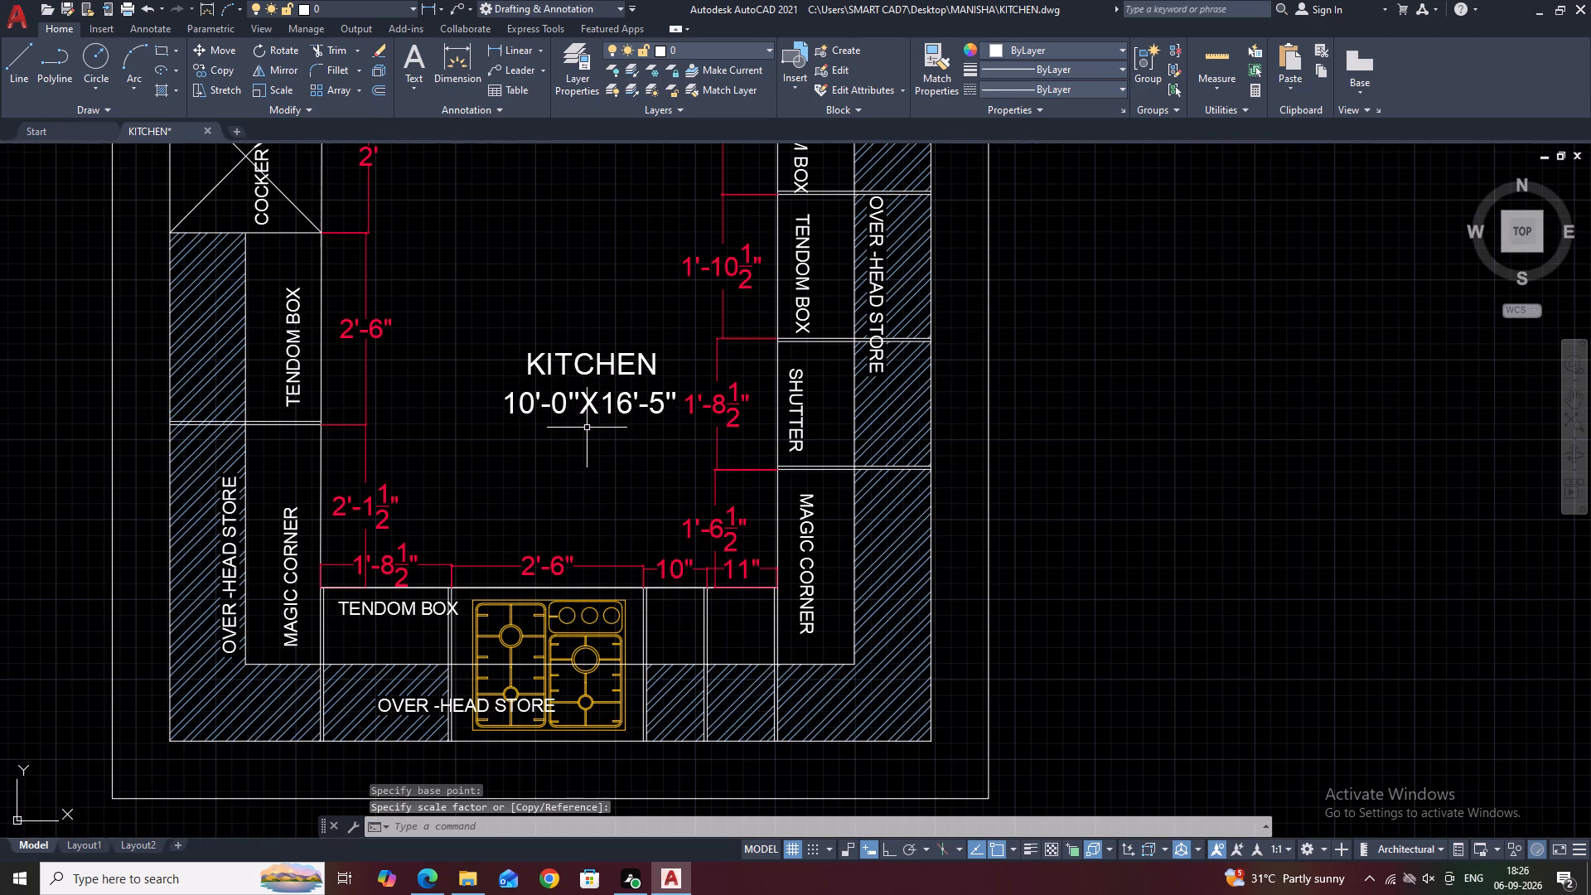
Move the KITCHEN label and room size text together toward the middle of the floor, clear of the 1'-8 1/2" dimension.
click(630, 317)
click(569, 431)
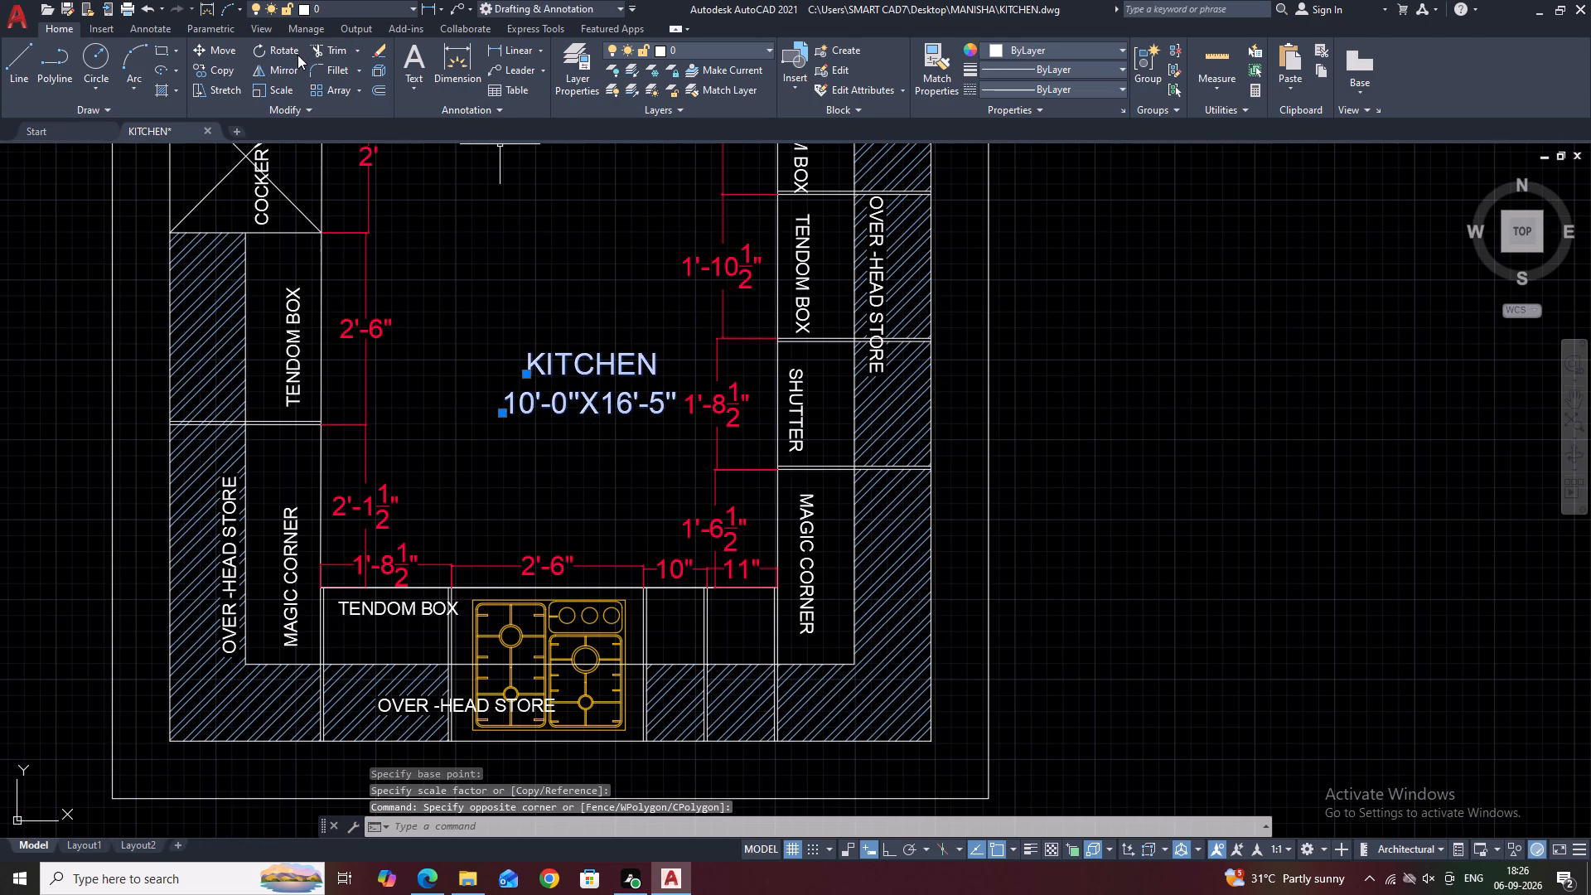
click(222, 54)
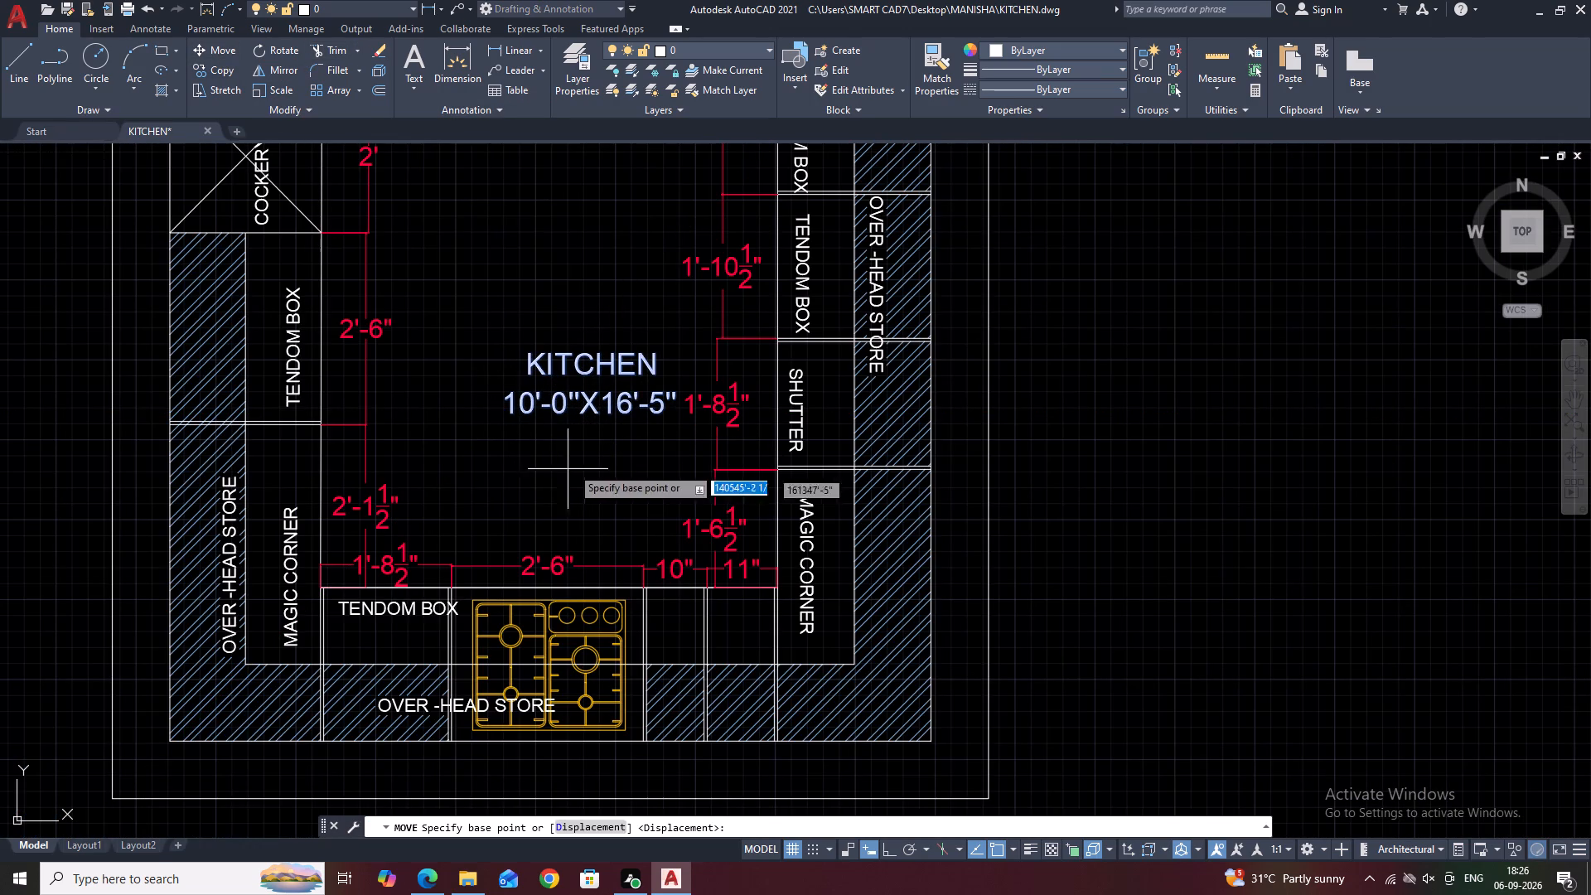
click(583, 439)
click(524, 451)
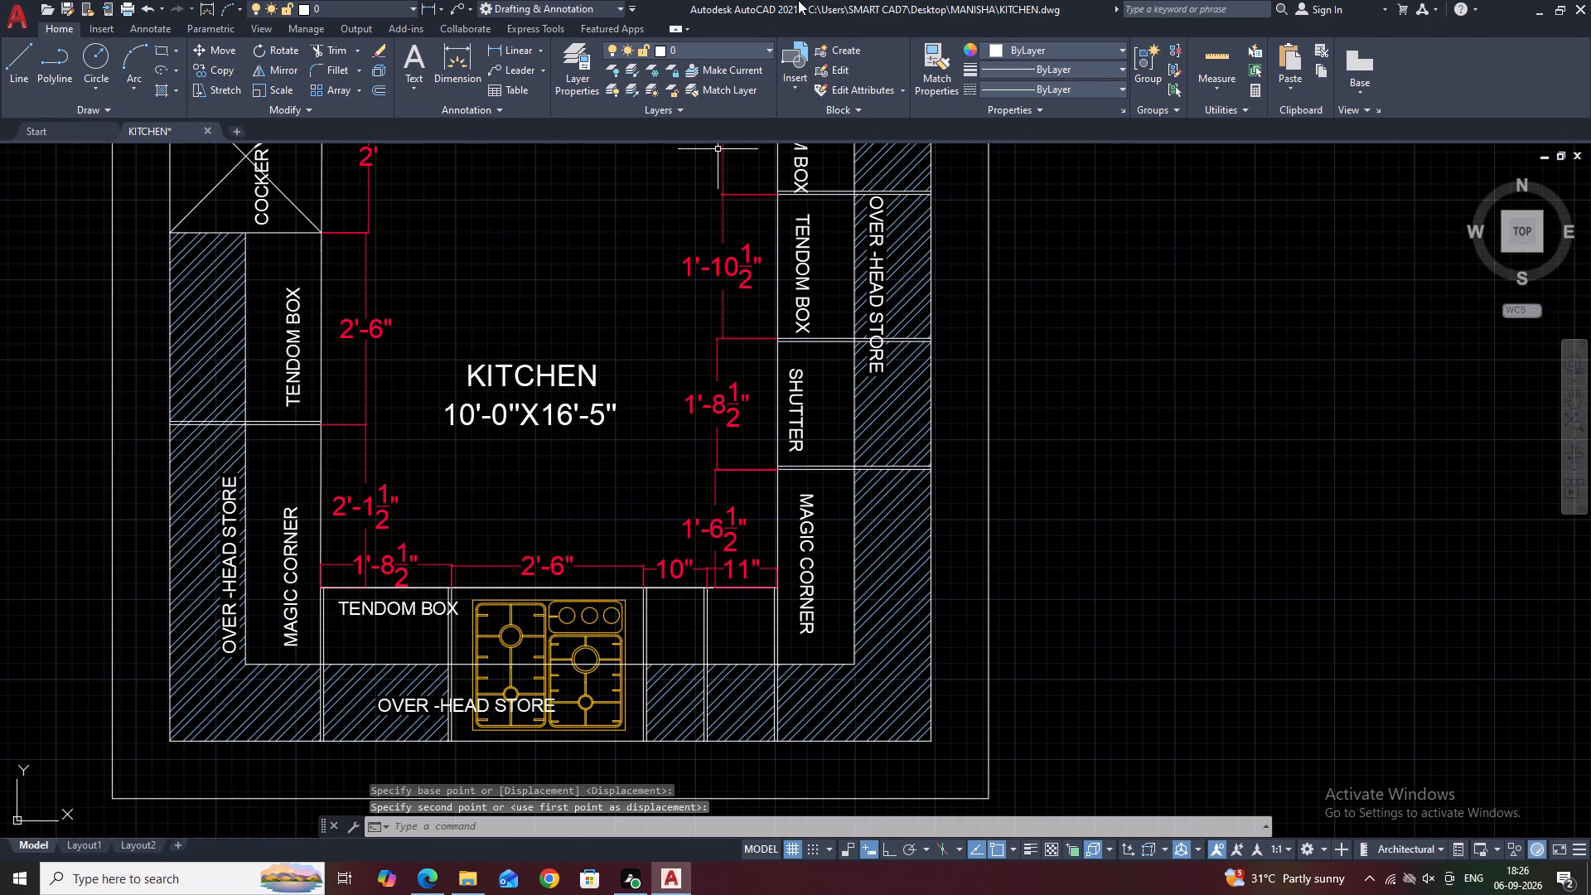
Shift the horizontal OVER -HEAD STORE label along the bottom counter so it is centred across the cooktop bay.
scroll(687, 560, down, 1)
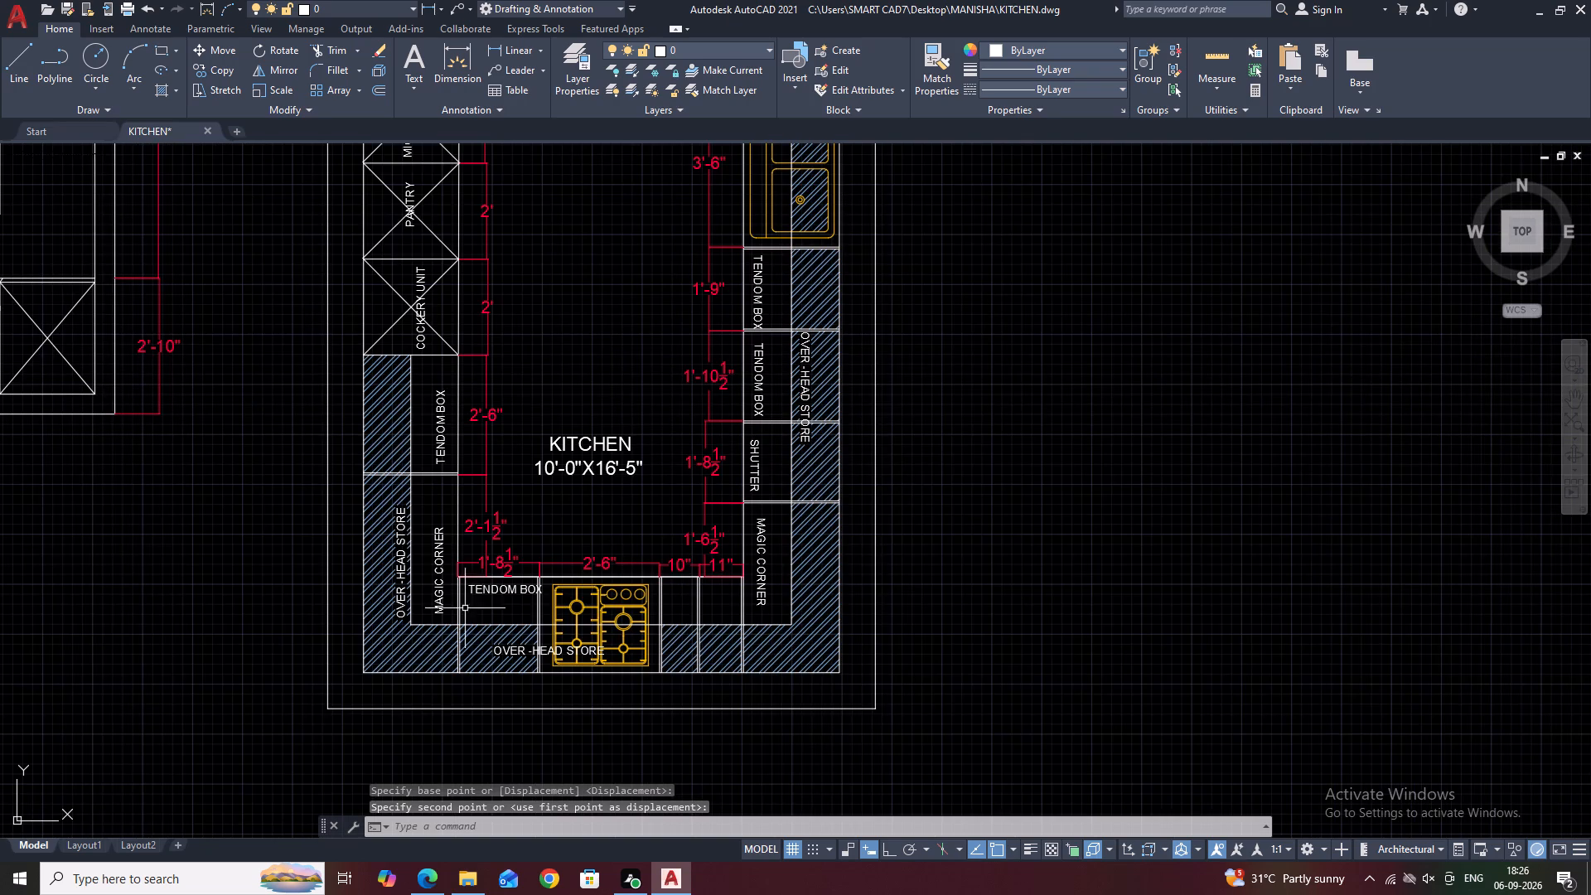
middle_drag(631, 594, 809, 500)
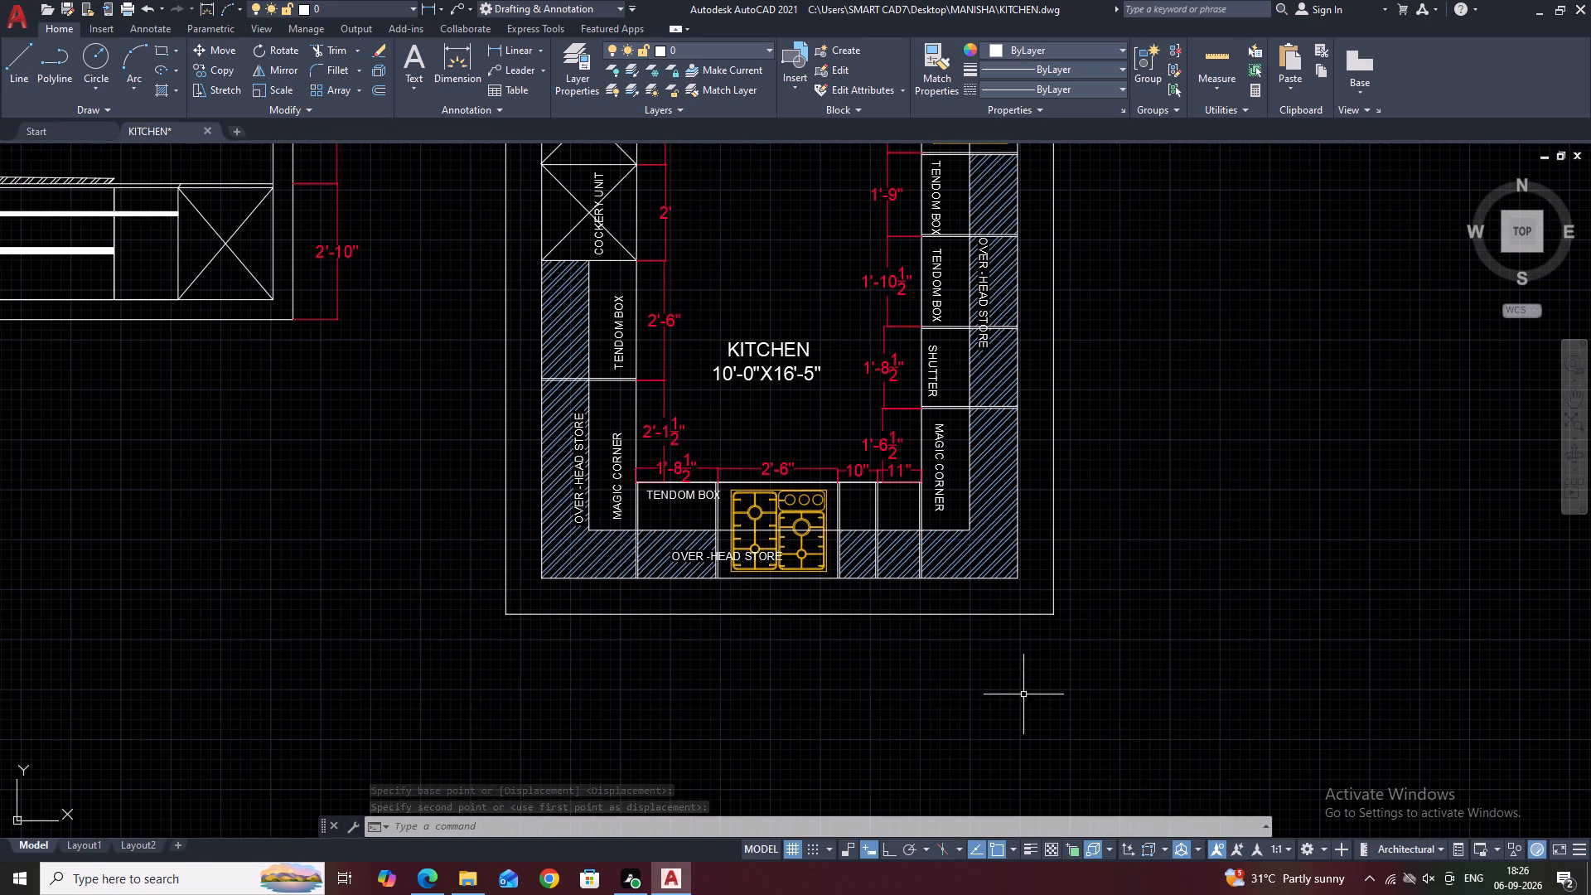
scroll(771, 614, up, 3)
middle_drag(766, 443, 798, 563)
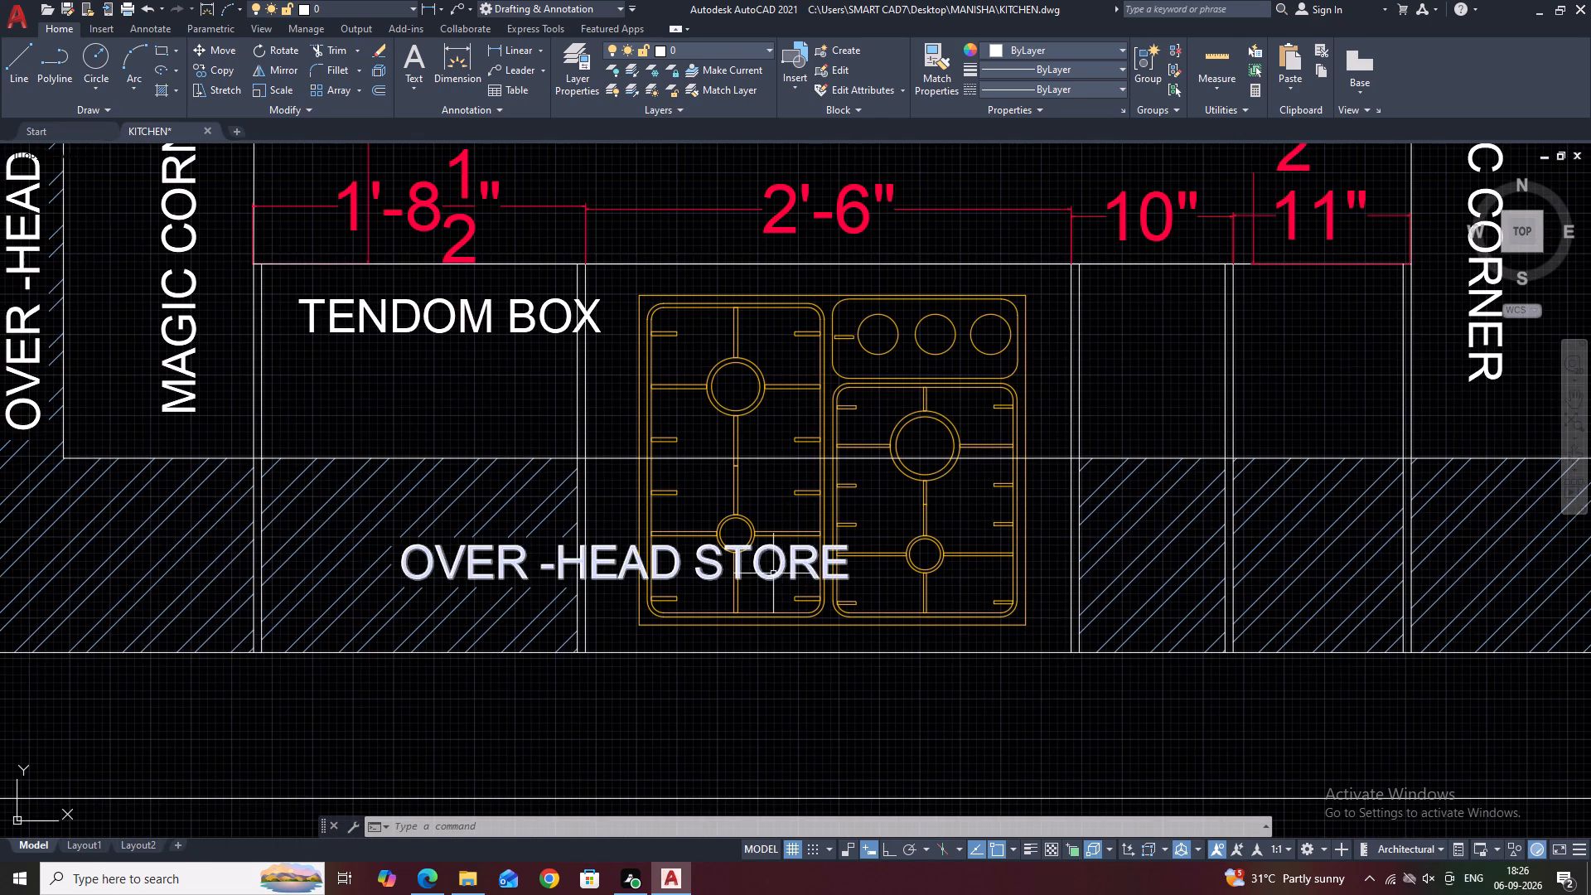
scroll(773, 574, up, 1)
middle_drag(803, 537, 812, 556)
scroll(820, 552, down, 1)
scroll(900, 525, down, 1)
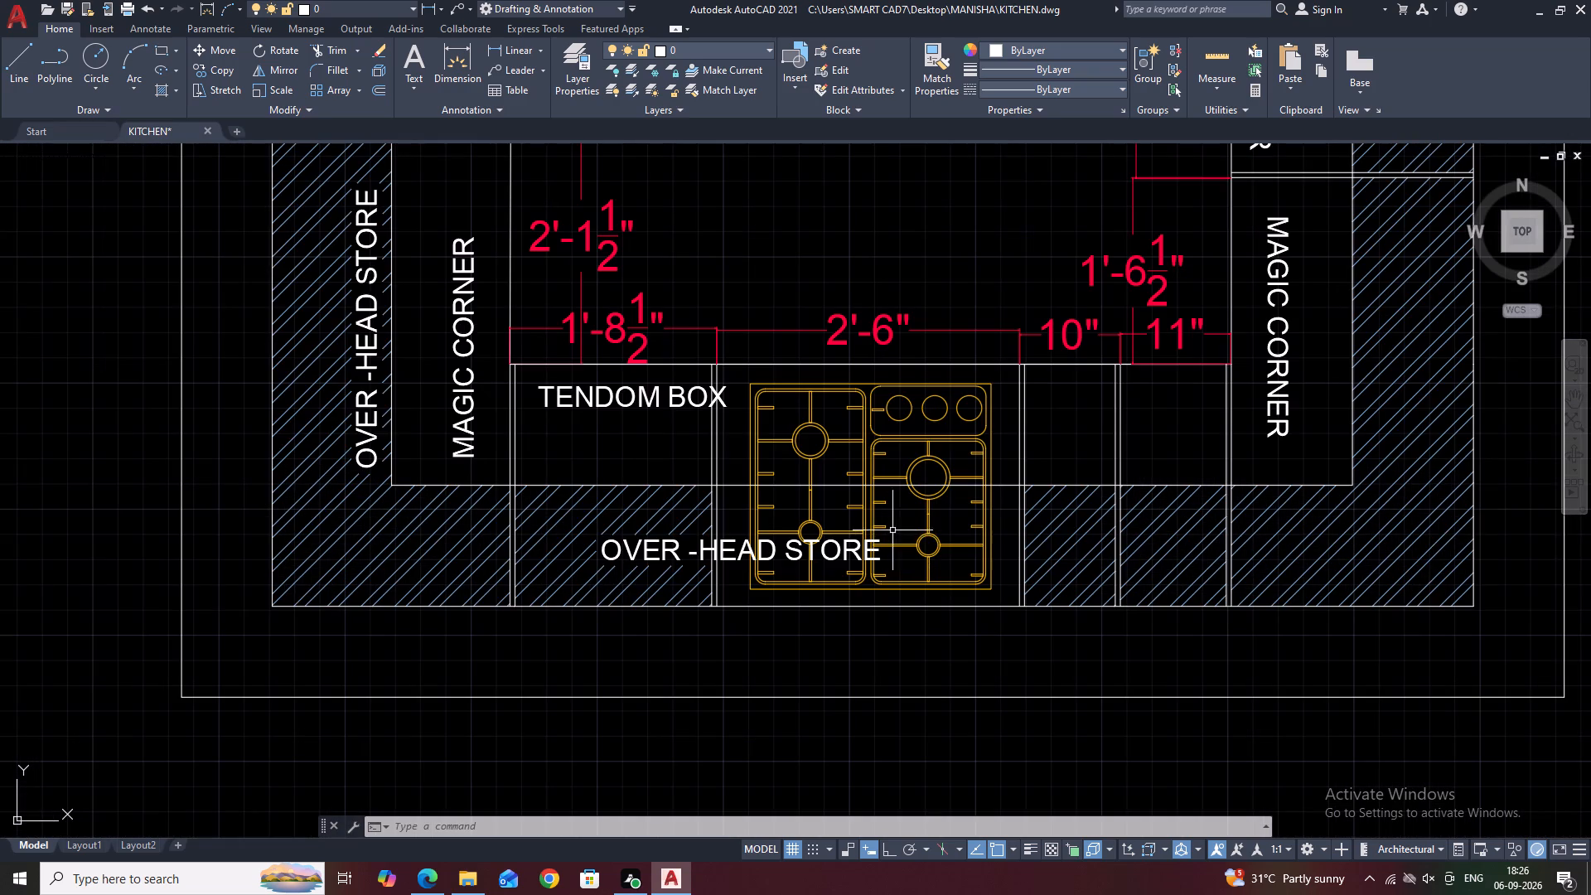
scroll(861, 539, up, 2)
click(827, 569)
click(808, 587)
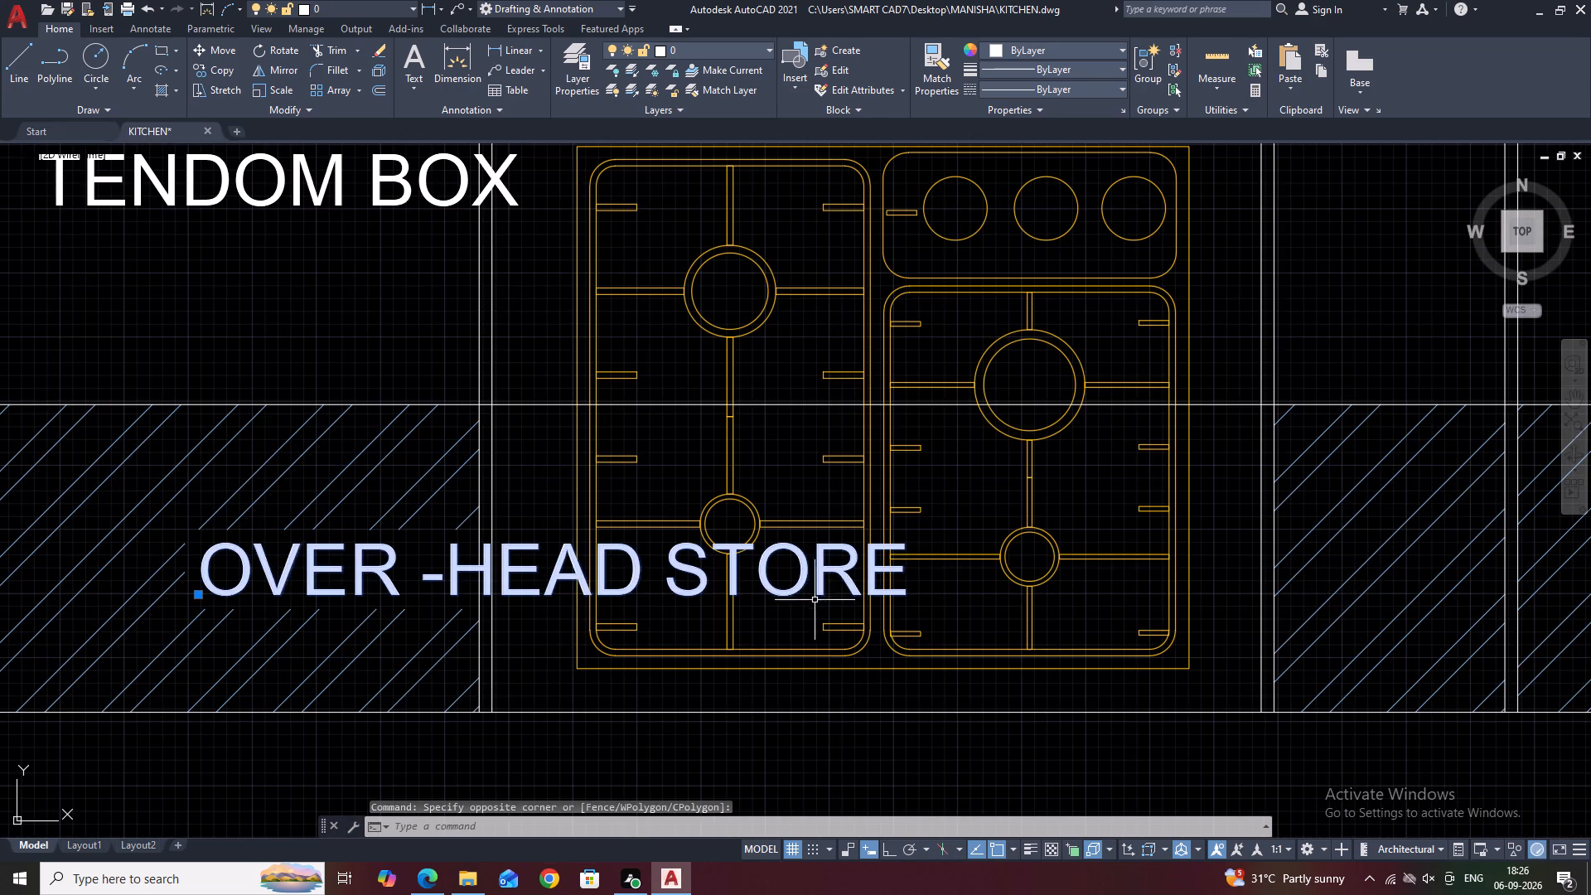
click(199, 596)
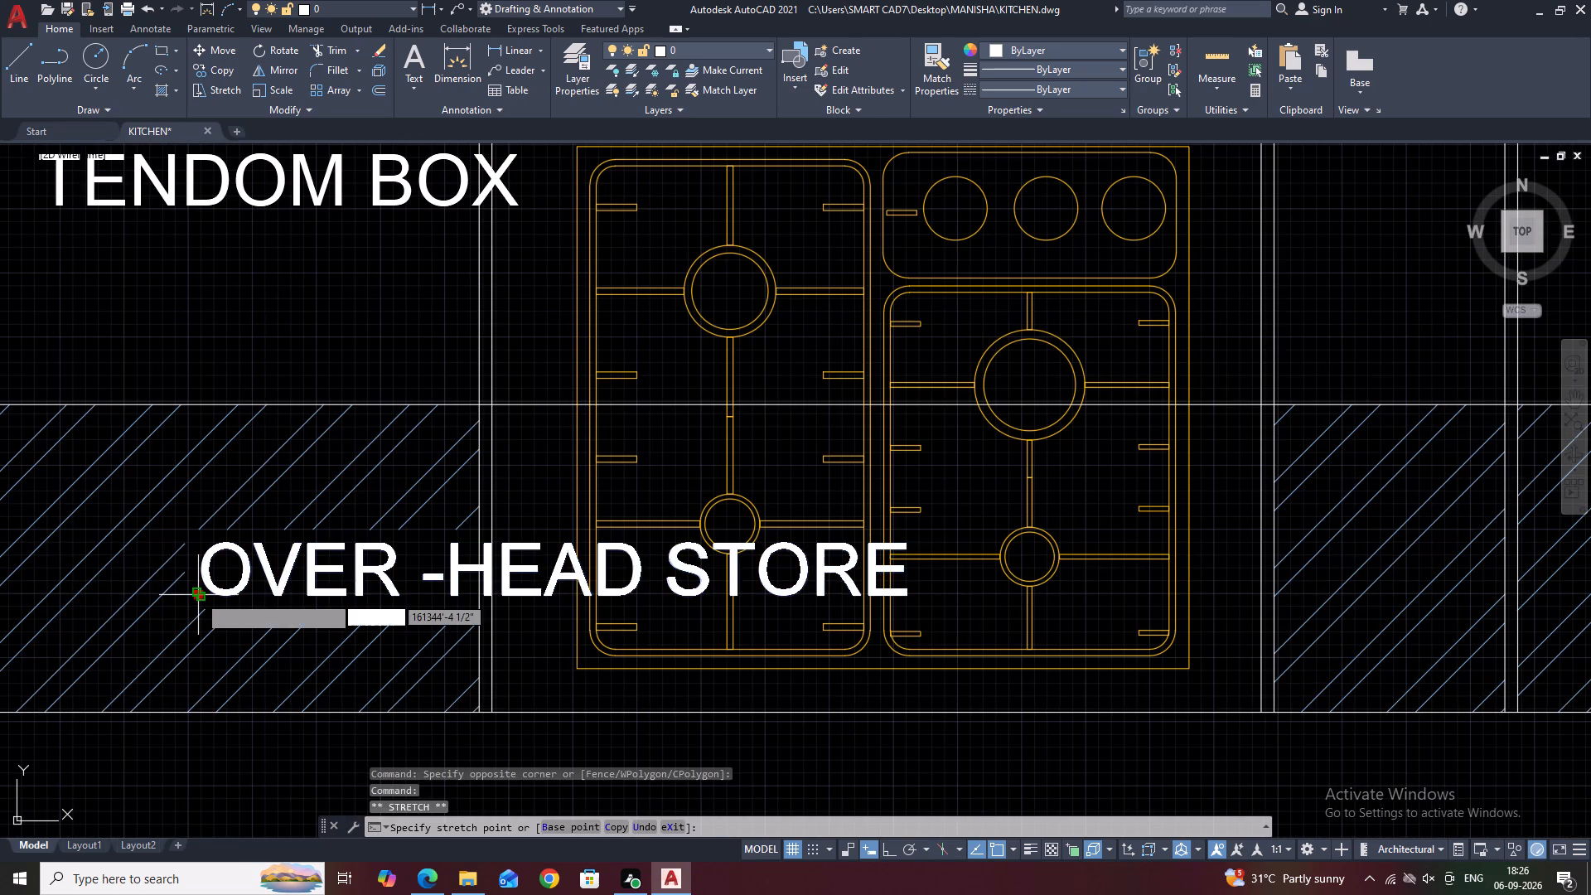
click(521, 579)
scroll(556, 578, down, 1)
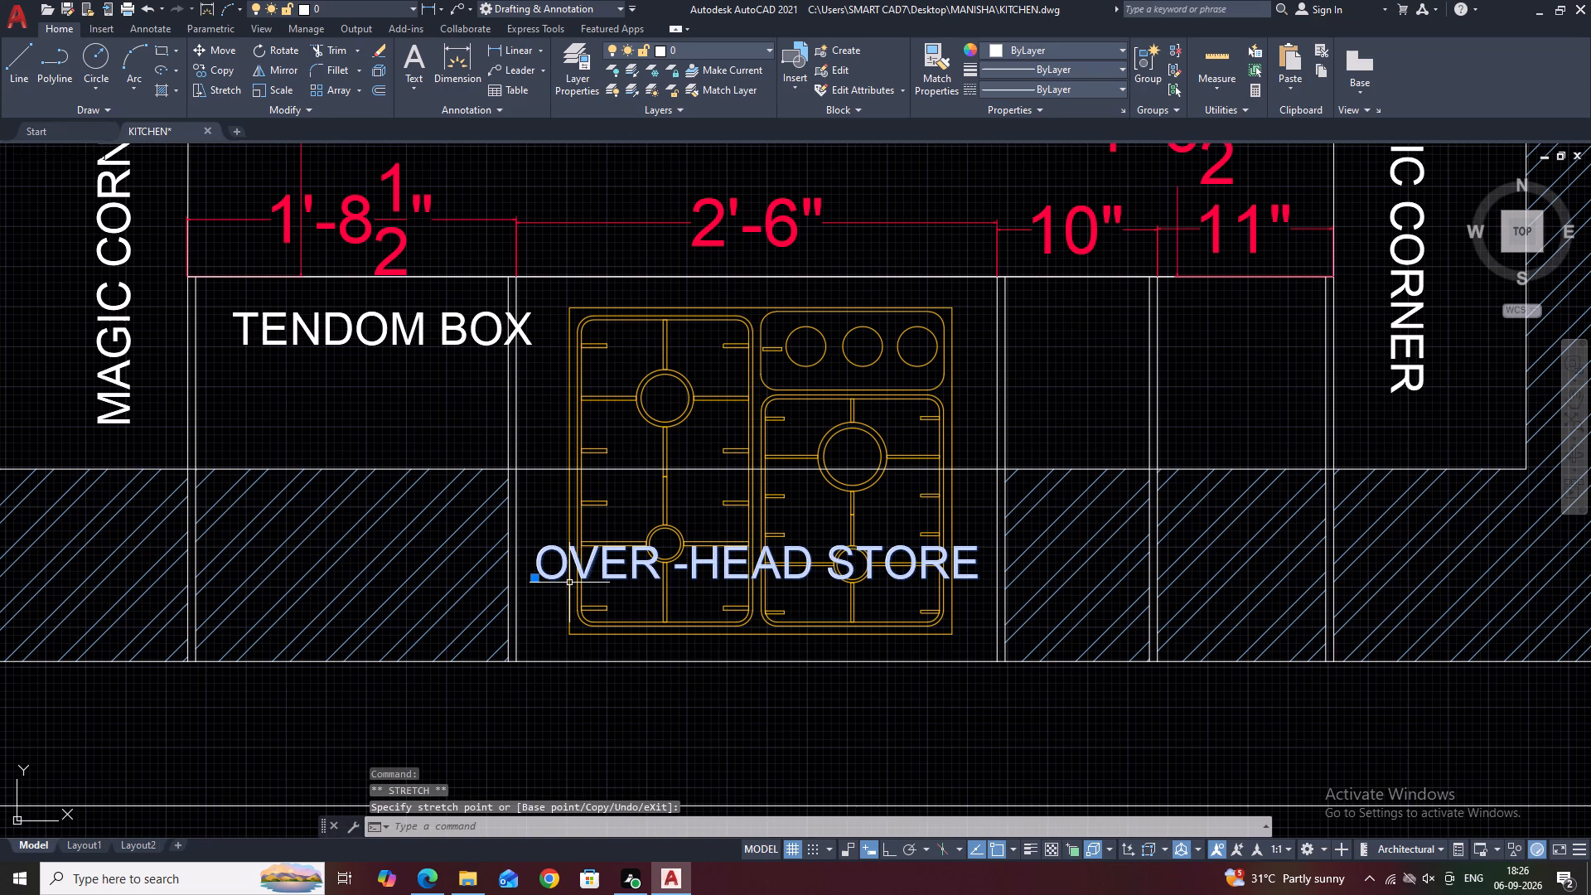
middle_drag(840, 416, 843, 430)
right_click(1062, 348)
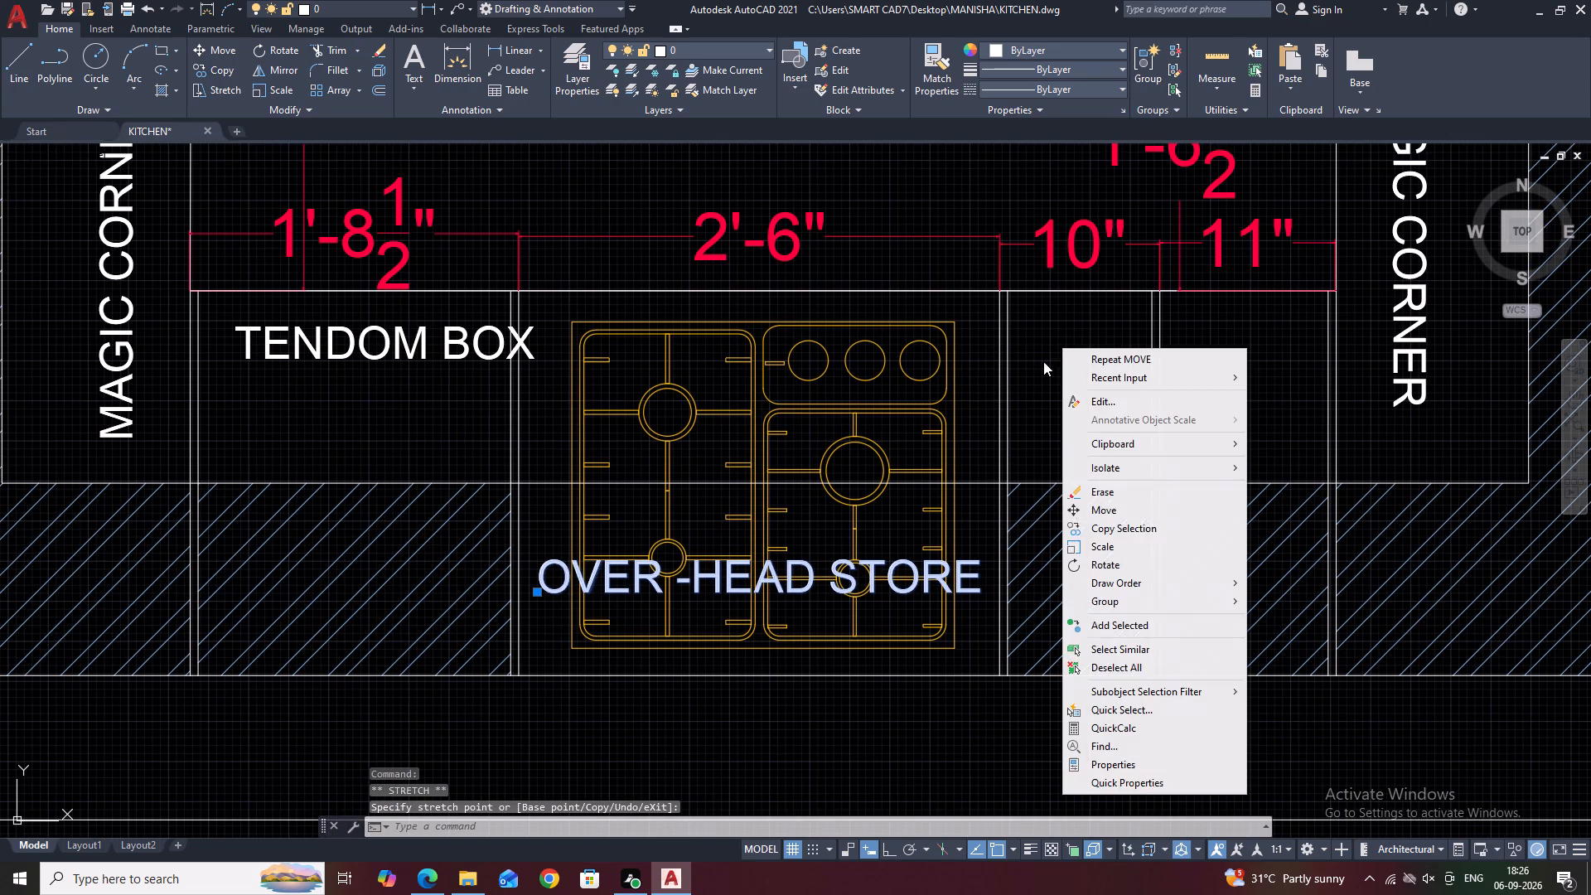
click(1139, 669)
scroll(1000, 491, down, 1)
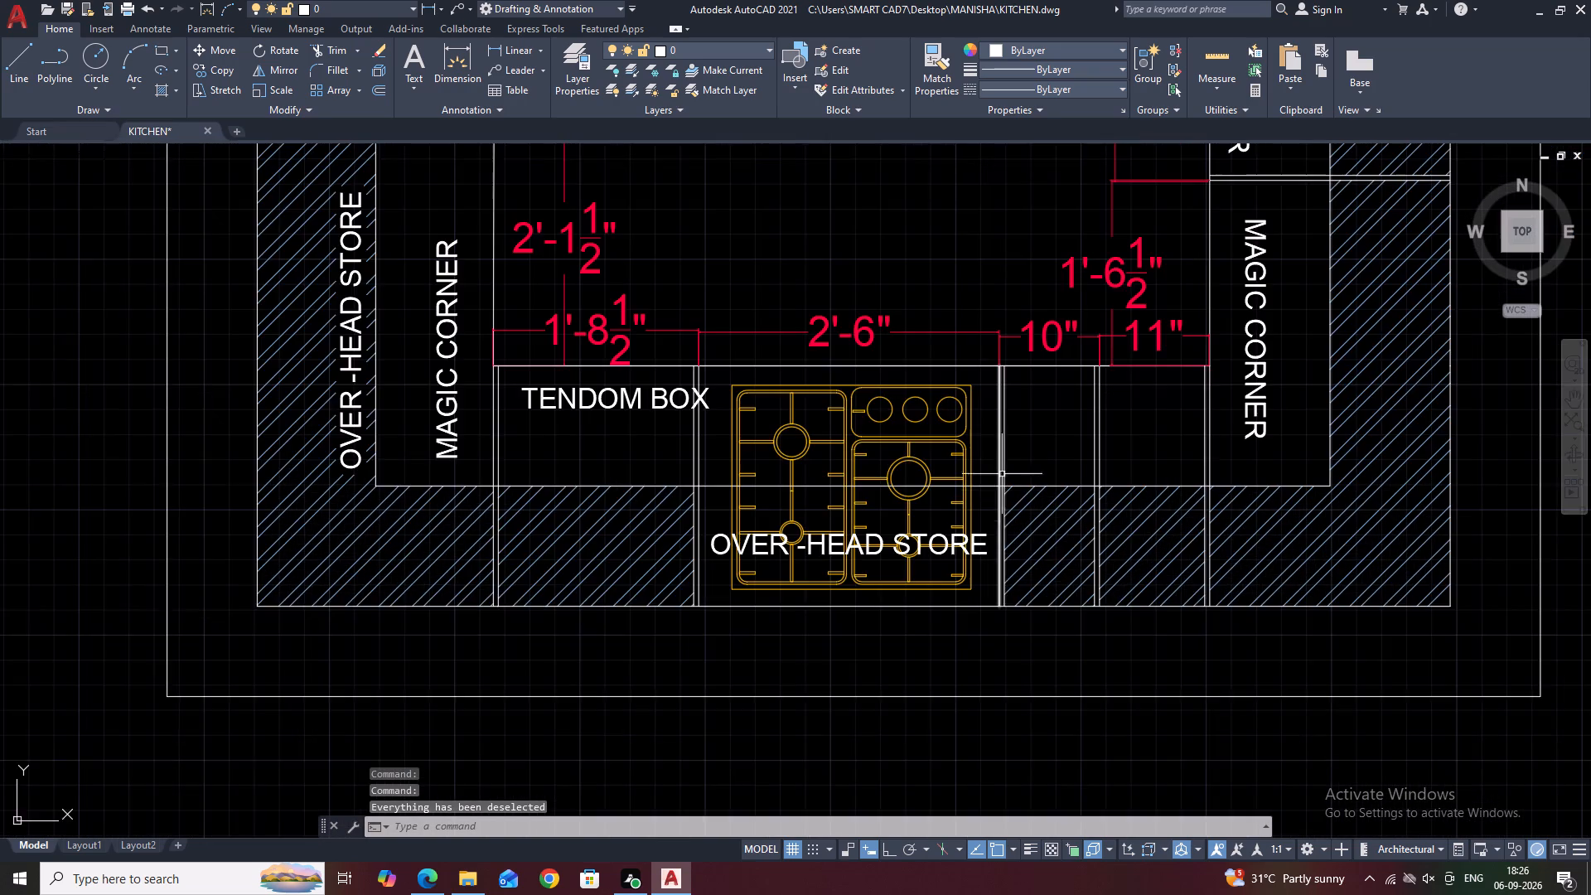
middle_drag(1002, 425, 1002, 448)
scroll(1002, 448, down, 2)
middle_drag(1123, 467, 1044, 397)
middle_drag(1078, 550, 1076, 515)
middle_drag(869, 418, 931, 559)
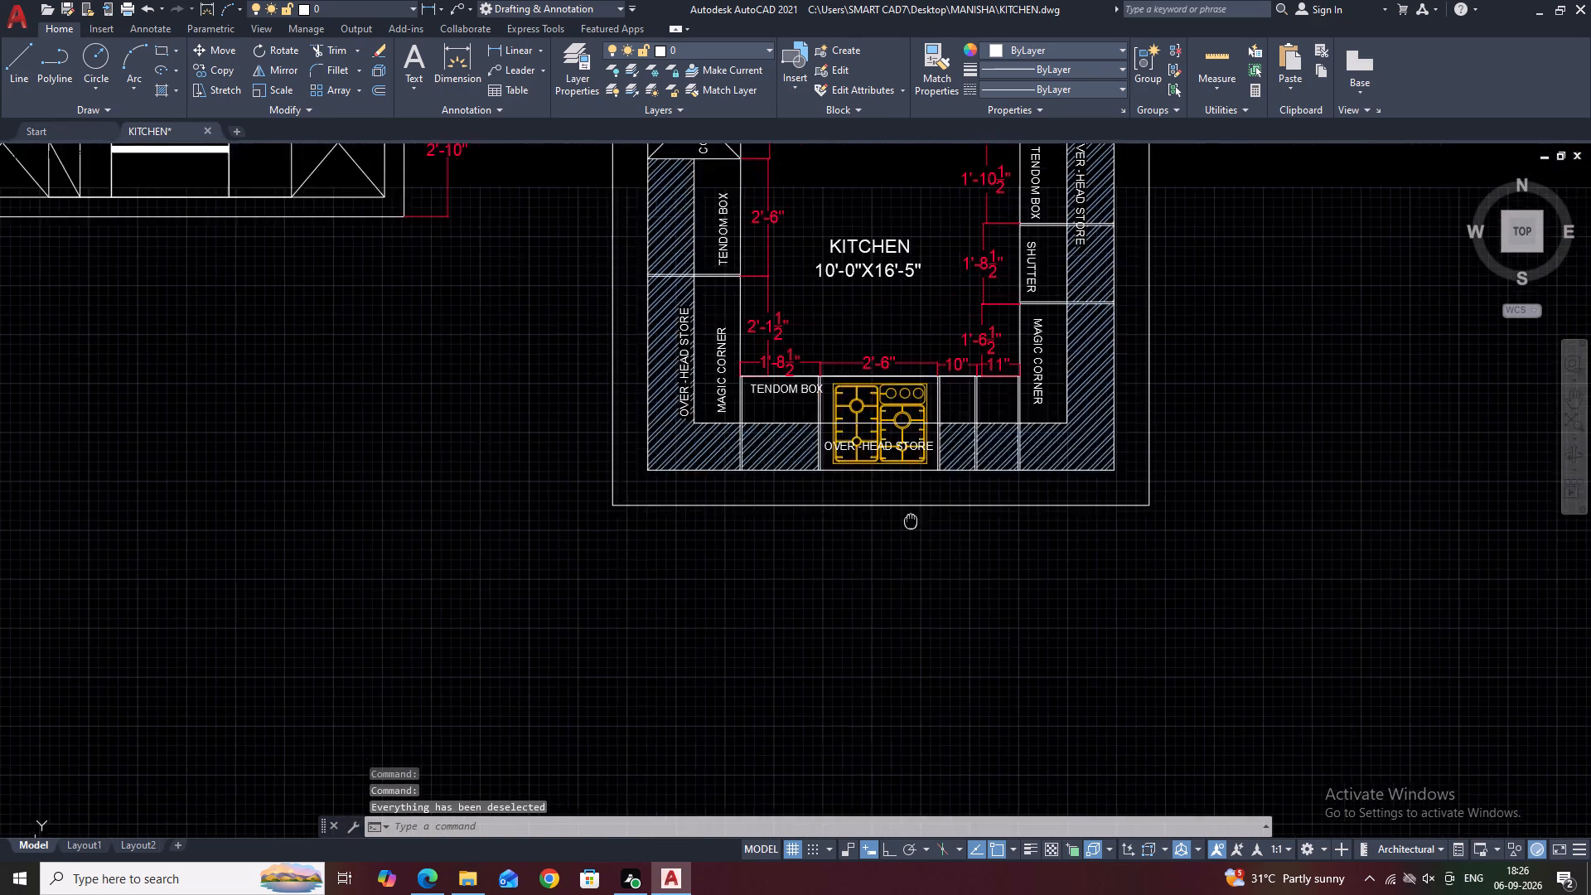
Set the linetype to ACAD_ISO02W100 for the base cabinets' diagonals in the 9'-11 1/2" wide elevation and the MICRO/OVEN, PANTRY and COCKERY UNIT crosses in plan.
middle_drag(931, 559, 942, 577)
middle_drag(803, 389, 830, 506)
middle_drag(805, 359, 845, 484)
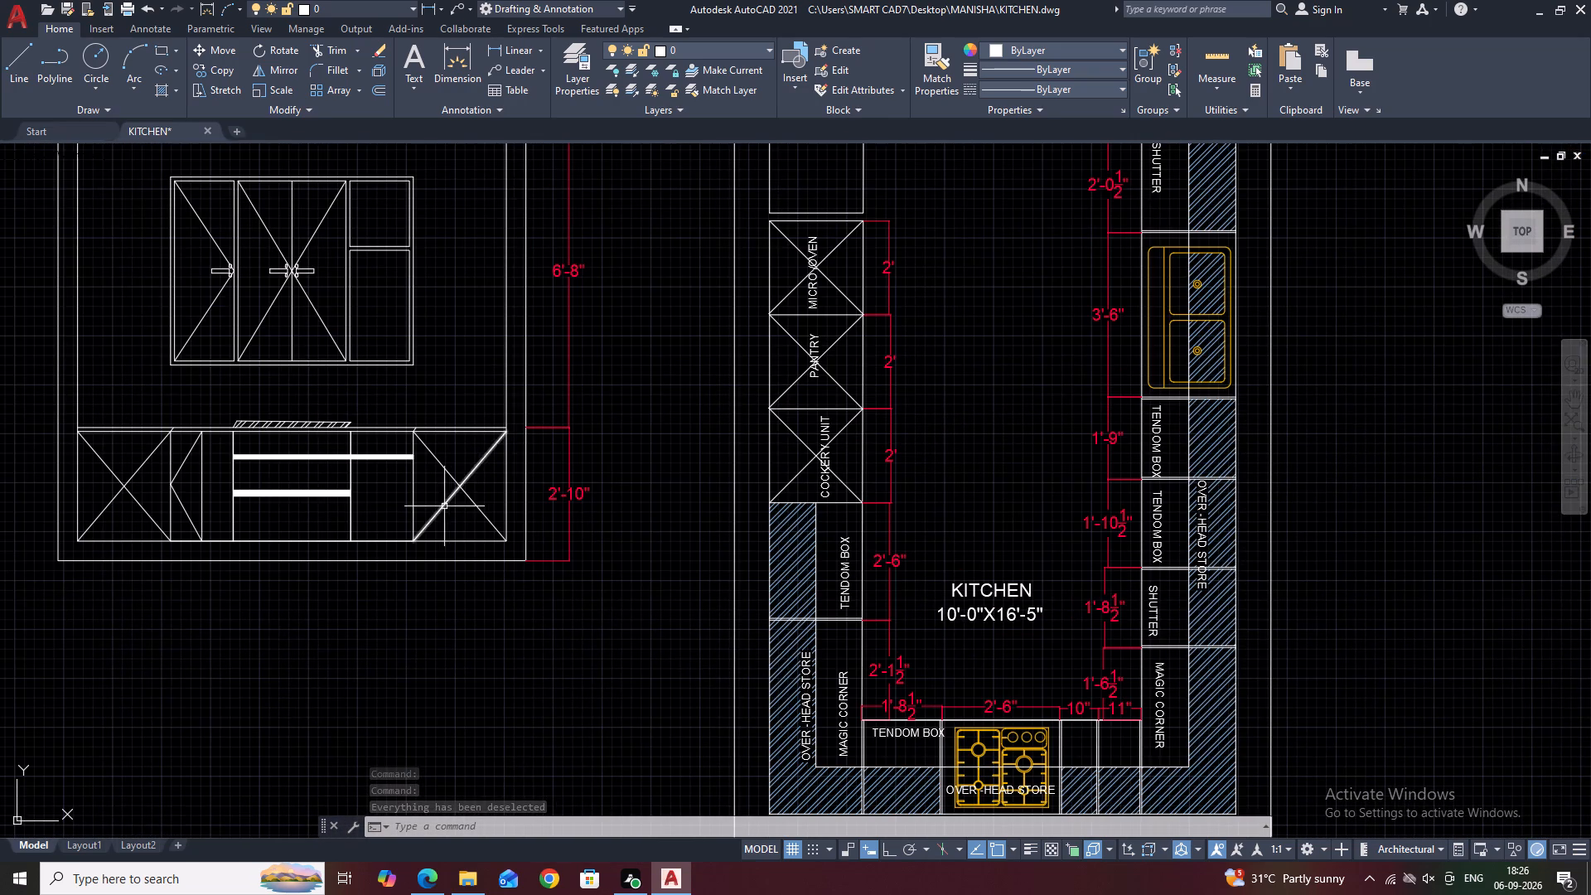
middle_drag(297, 508, 590, 497)
scroll(765, 468, up, 2)
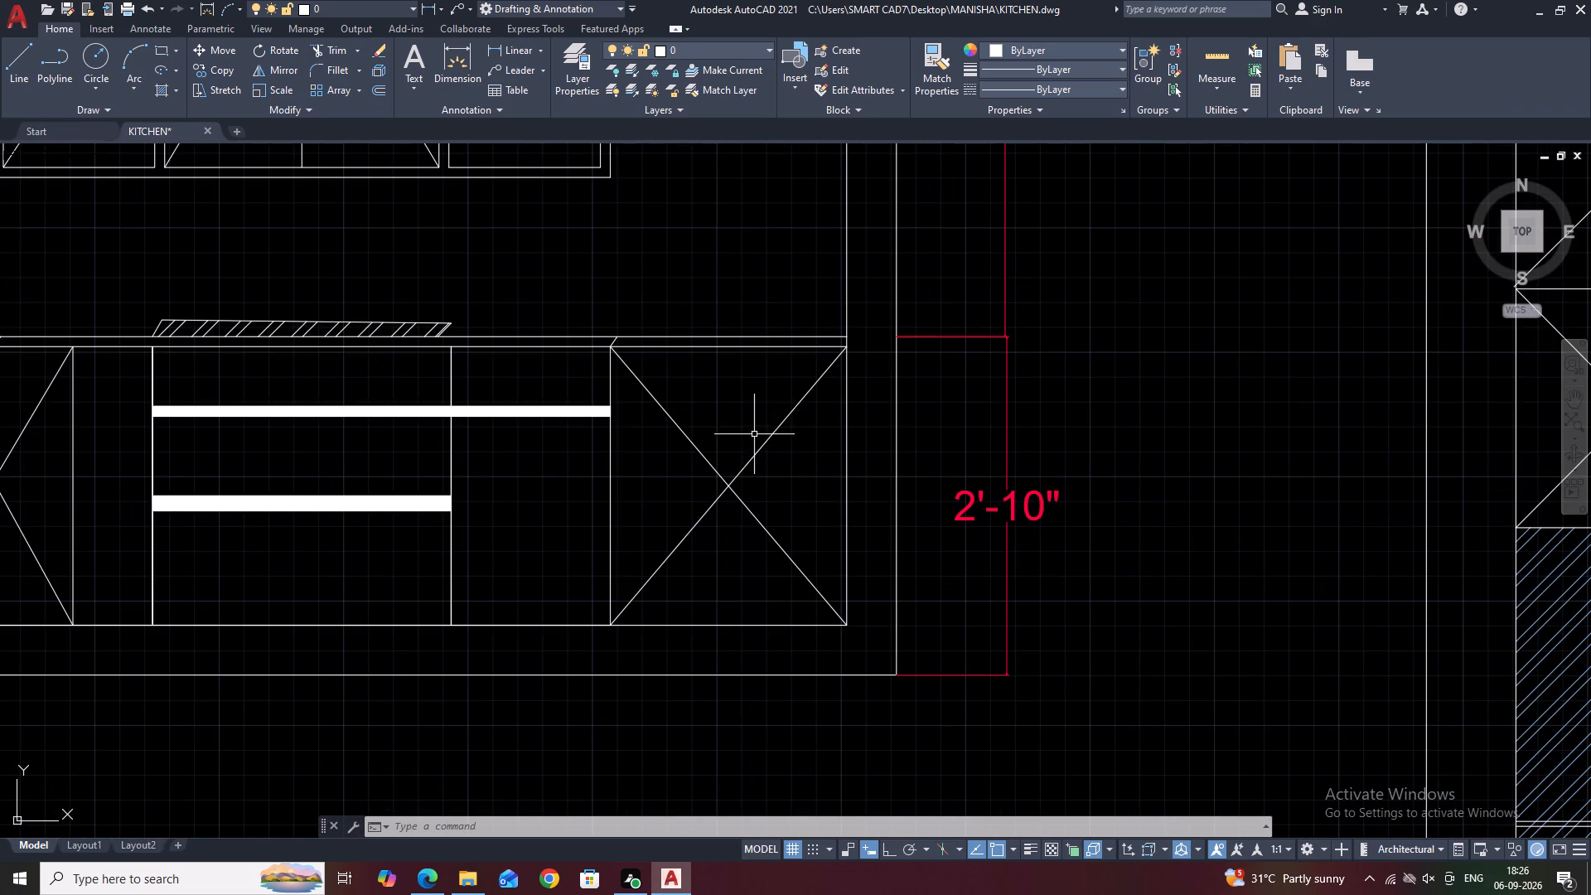
click(776, 410)
click(697, 585)
scroll(666, 516, down, 4)
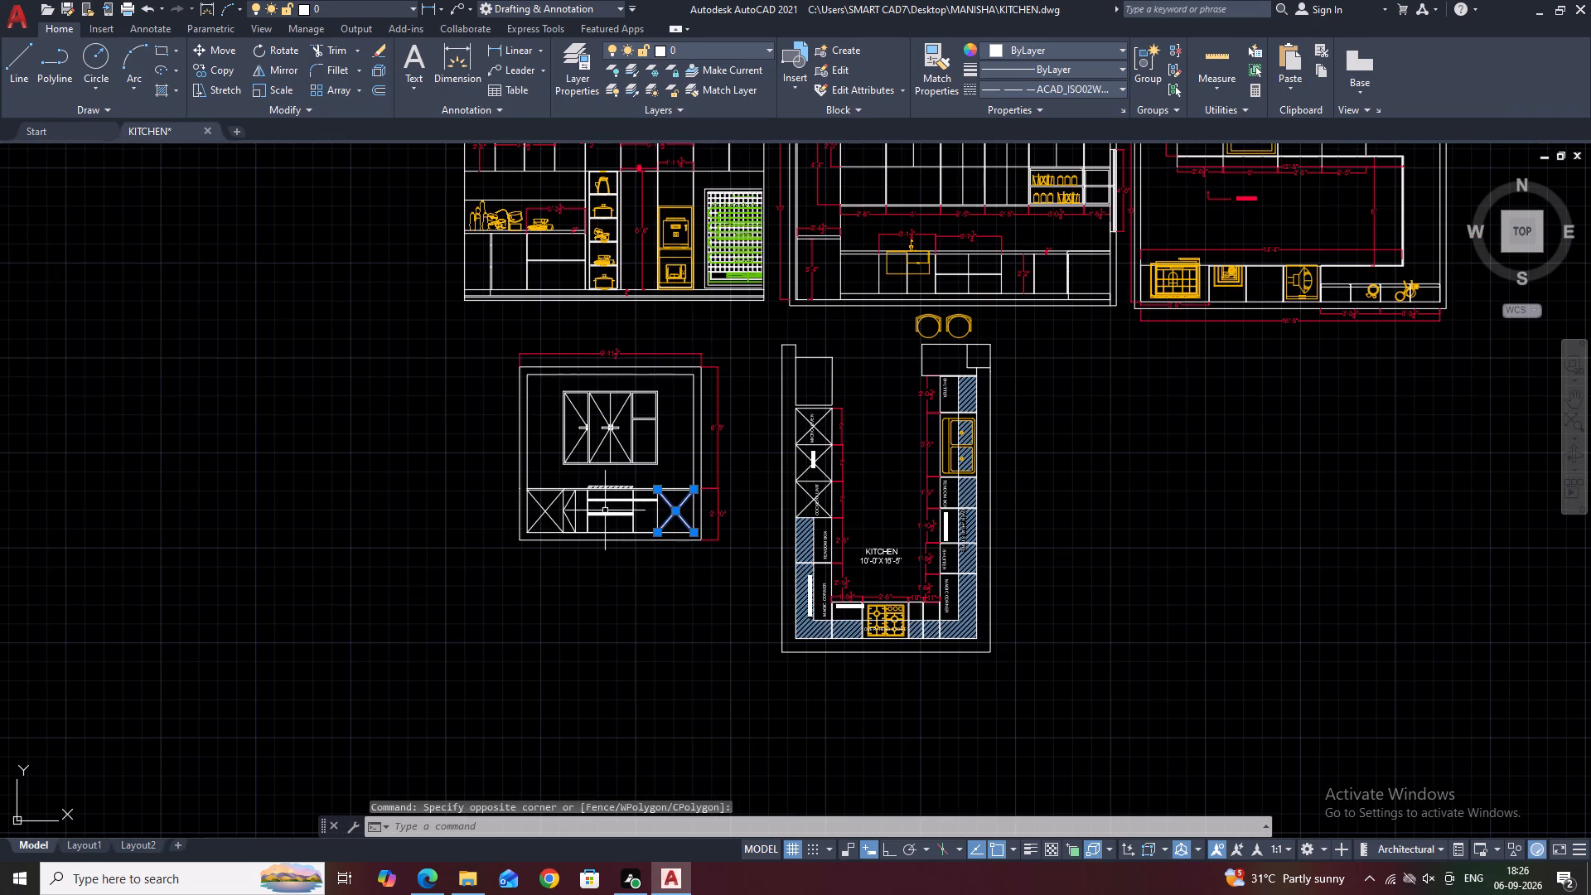
scroll(578, 514, up, 3)
scroll(424, 529, up, 2)
drag(505, 342, 499, 365)
click(341, 599)
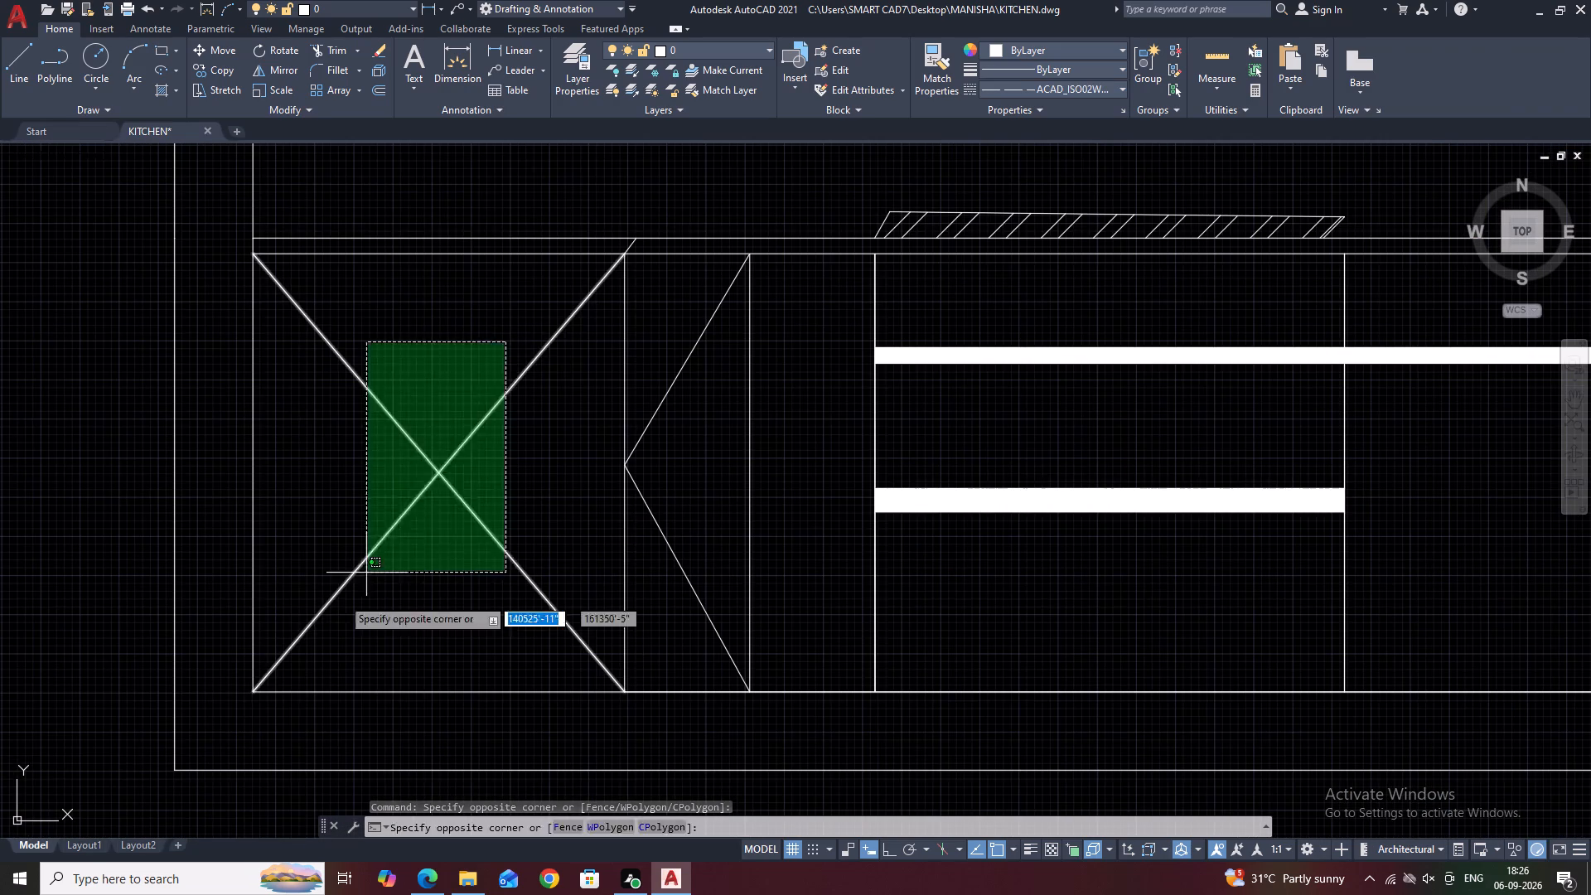
drag(679, 377, 678, 408)
click(672, 517)
click(635, 578)
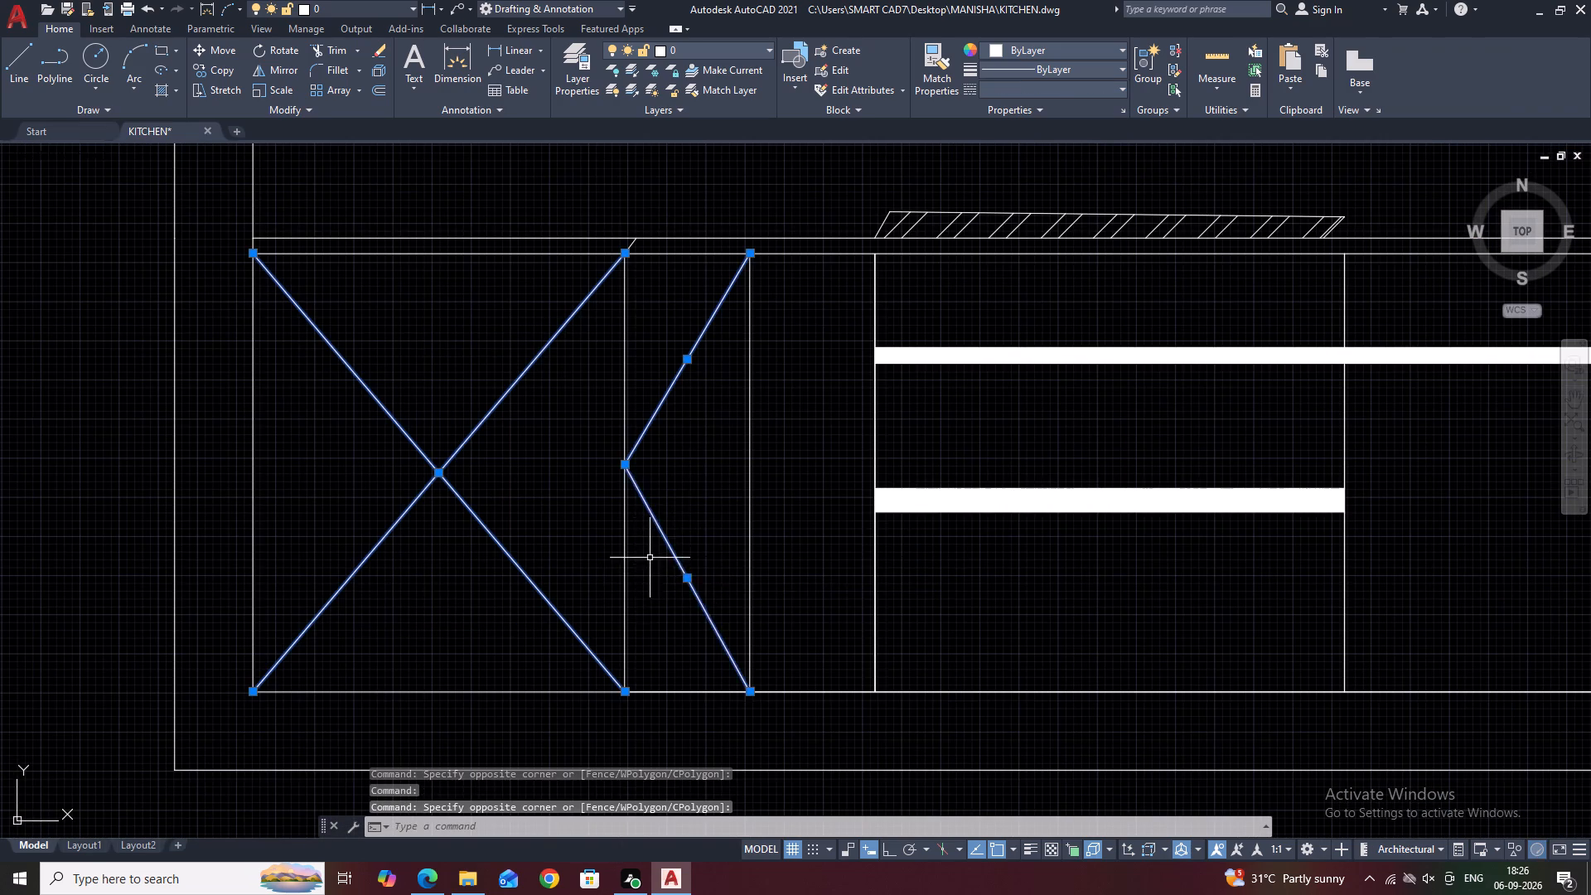
scroll(650, 555, down, 5)
scroll(912, 507, up, 5)
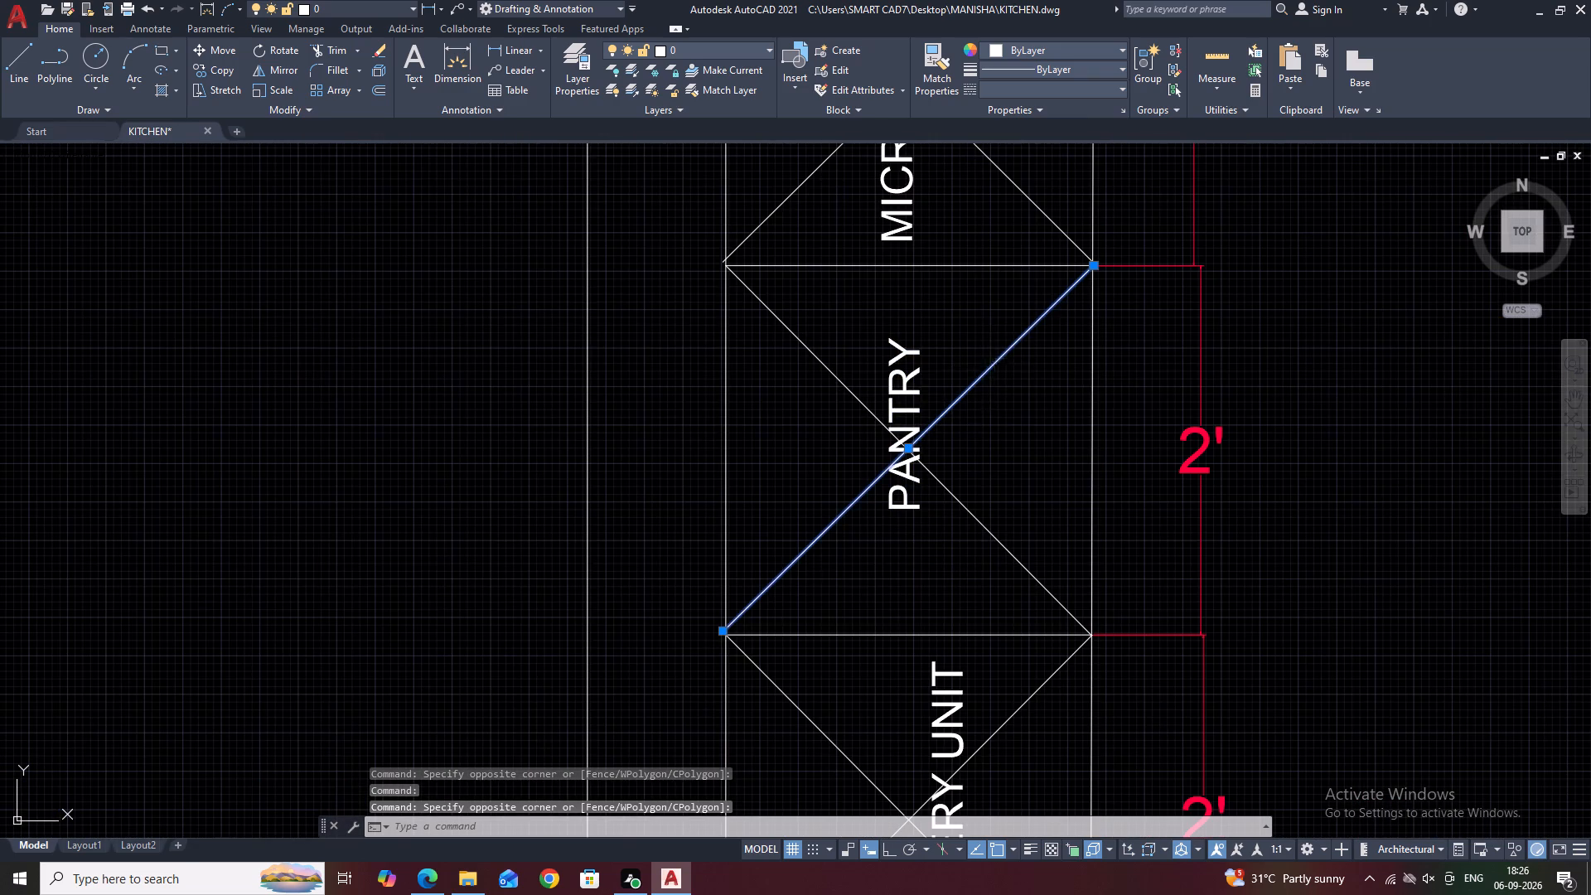
click(994, 365)
click(922, 628)
drag(951, 478, 950, 464)
drag(997, 564, 994, 548)
click(947, 487)
scroll(1028, 678, down, 3)
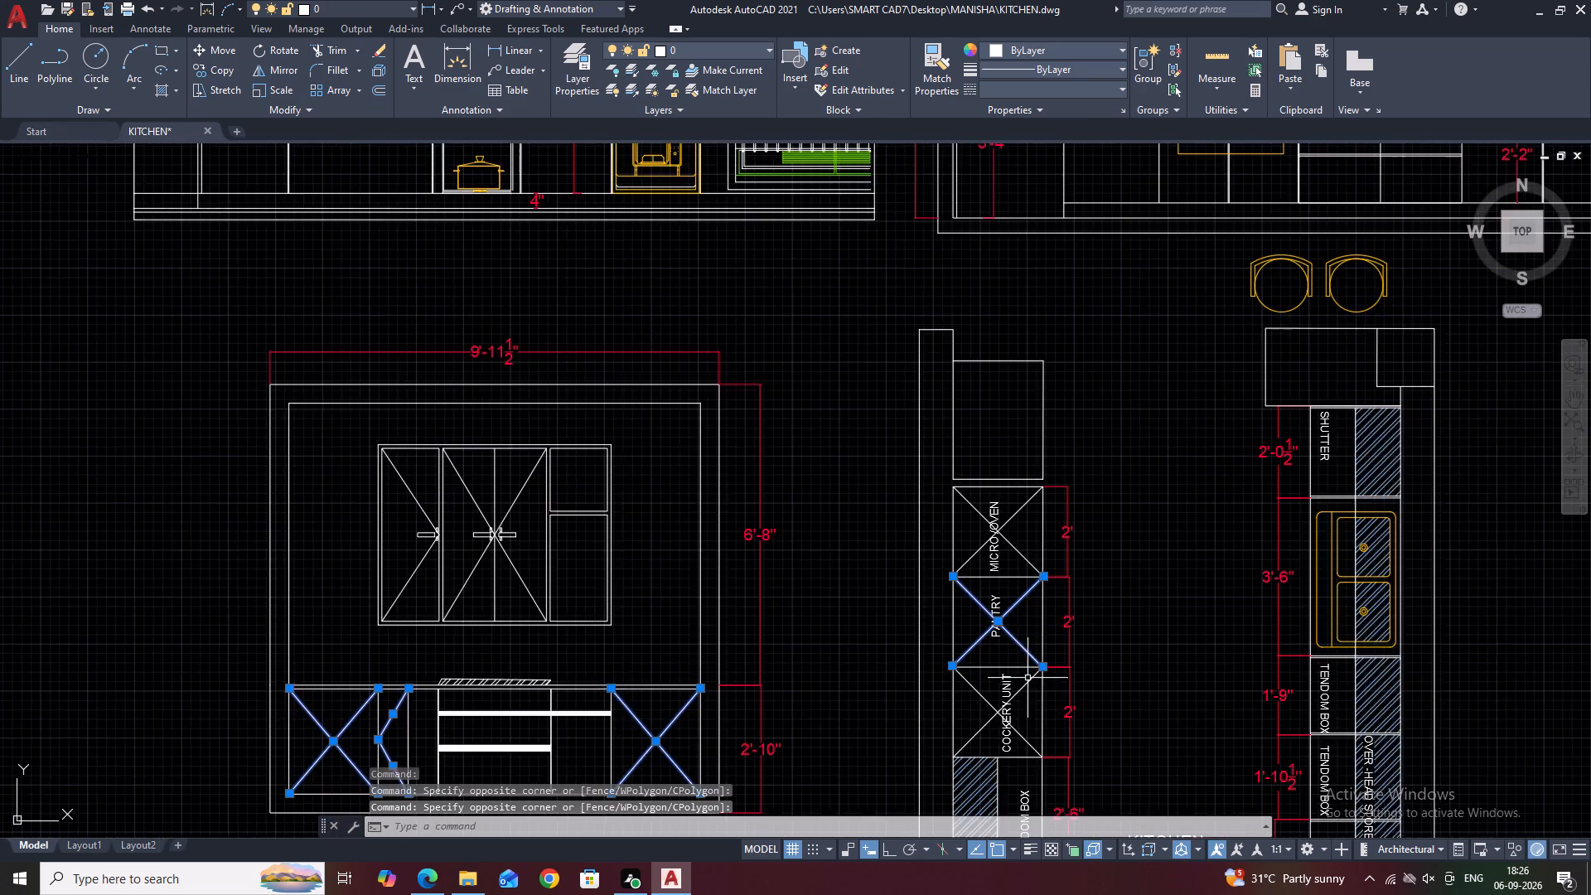
scroll(996, 776, up, 2)
drag(984, 691, 973, 665)
click(941, 552)
middle_drag(952, 603, 960, 638)
scroll(960, 633, down, 2)
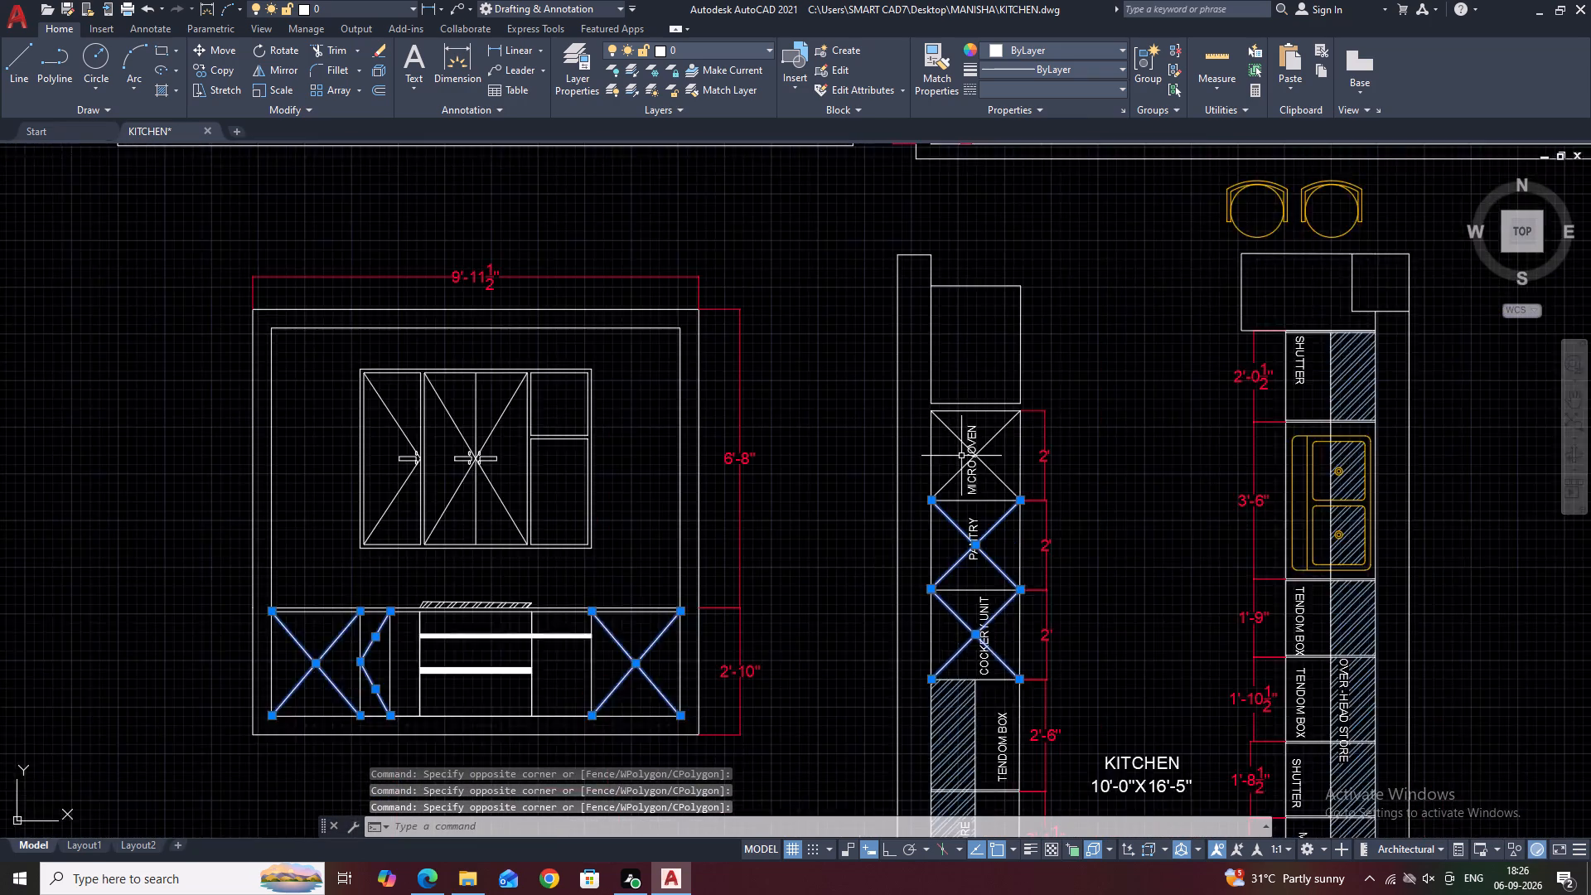
middle_drag(960, 457, 971, 636)
scroll(998, 654, up, 4)
click(986, 559)
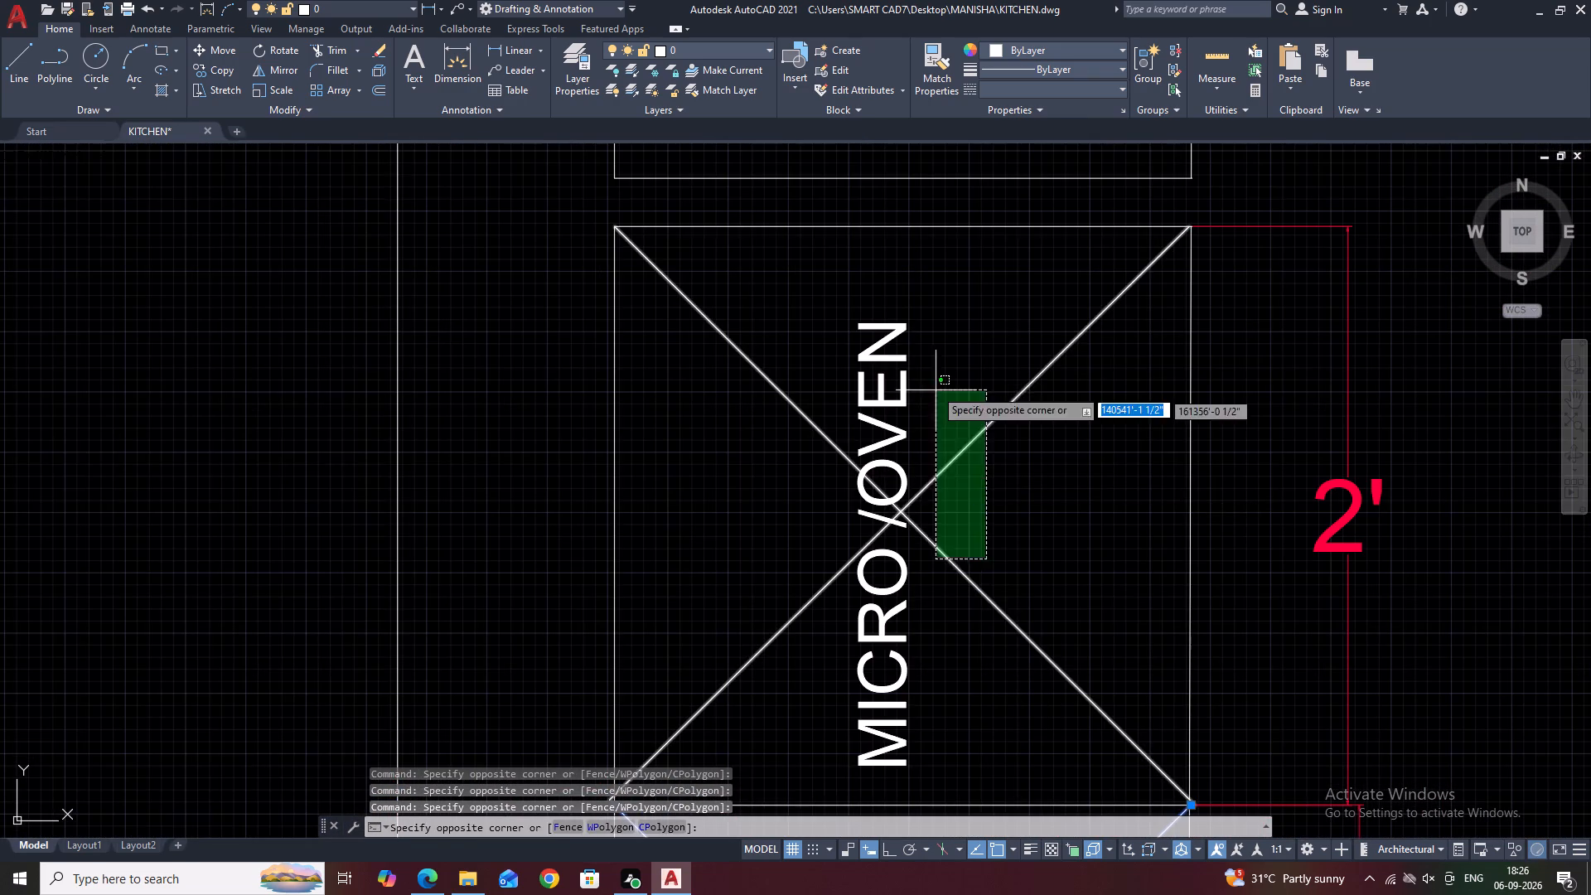
click(929, 376)
click(1089, 86)
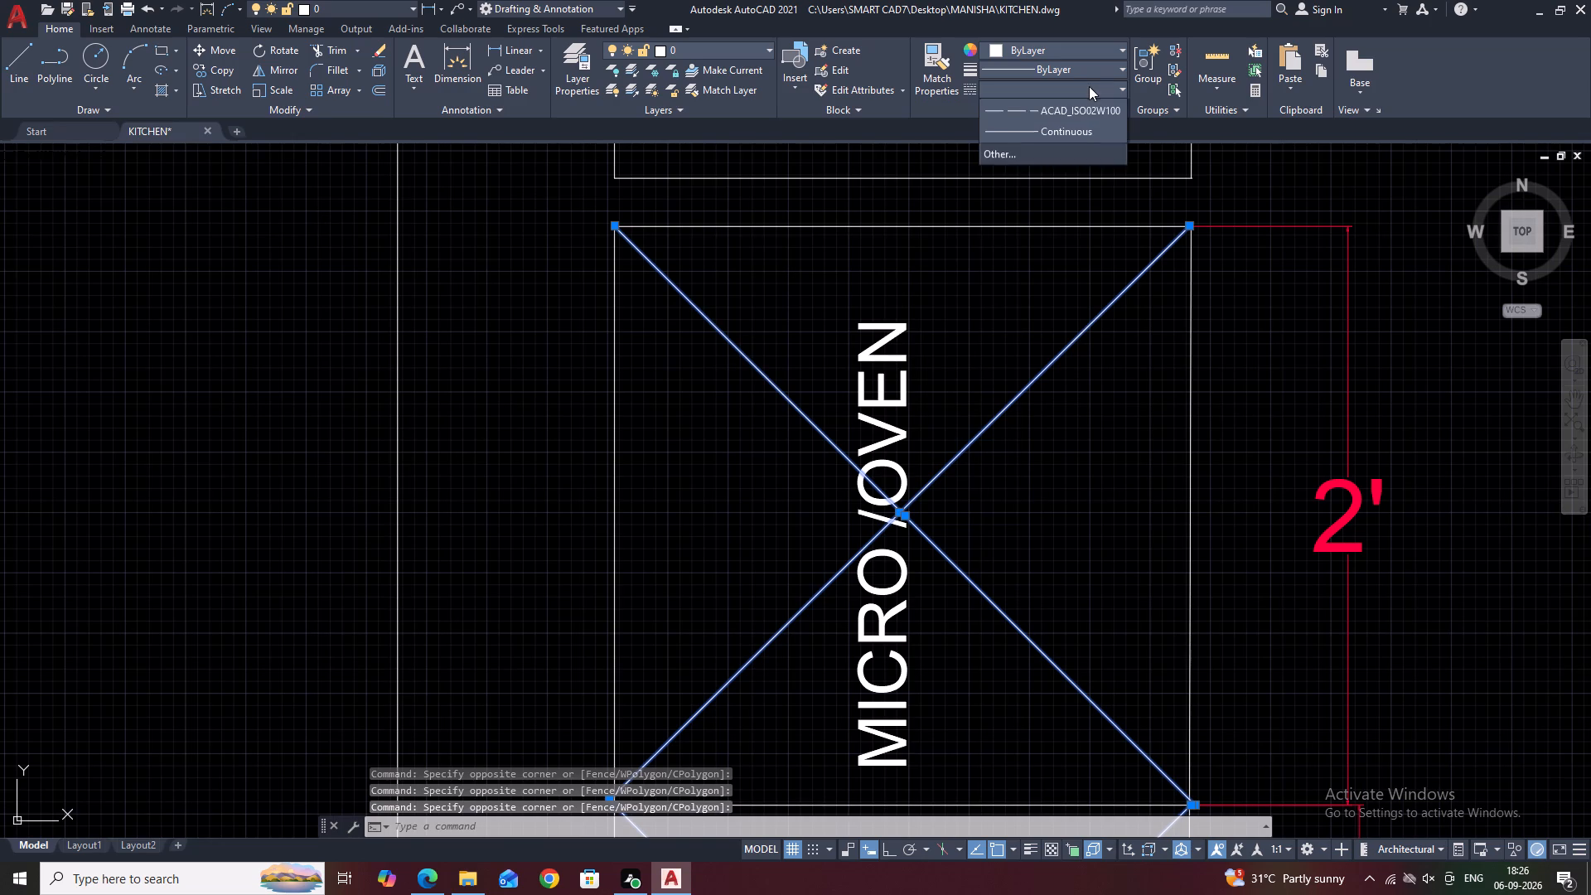
click(1072, 152)
right_click(722, 395)
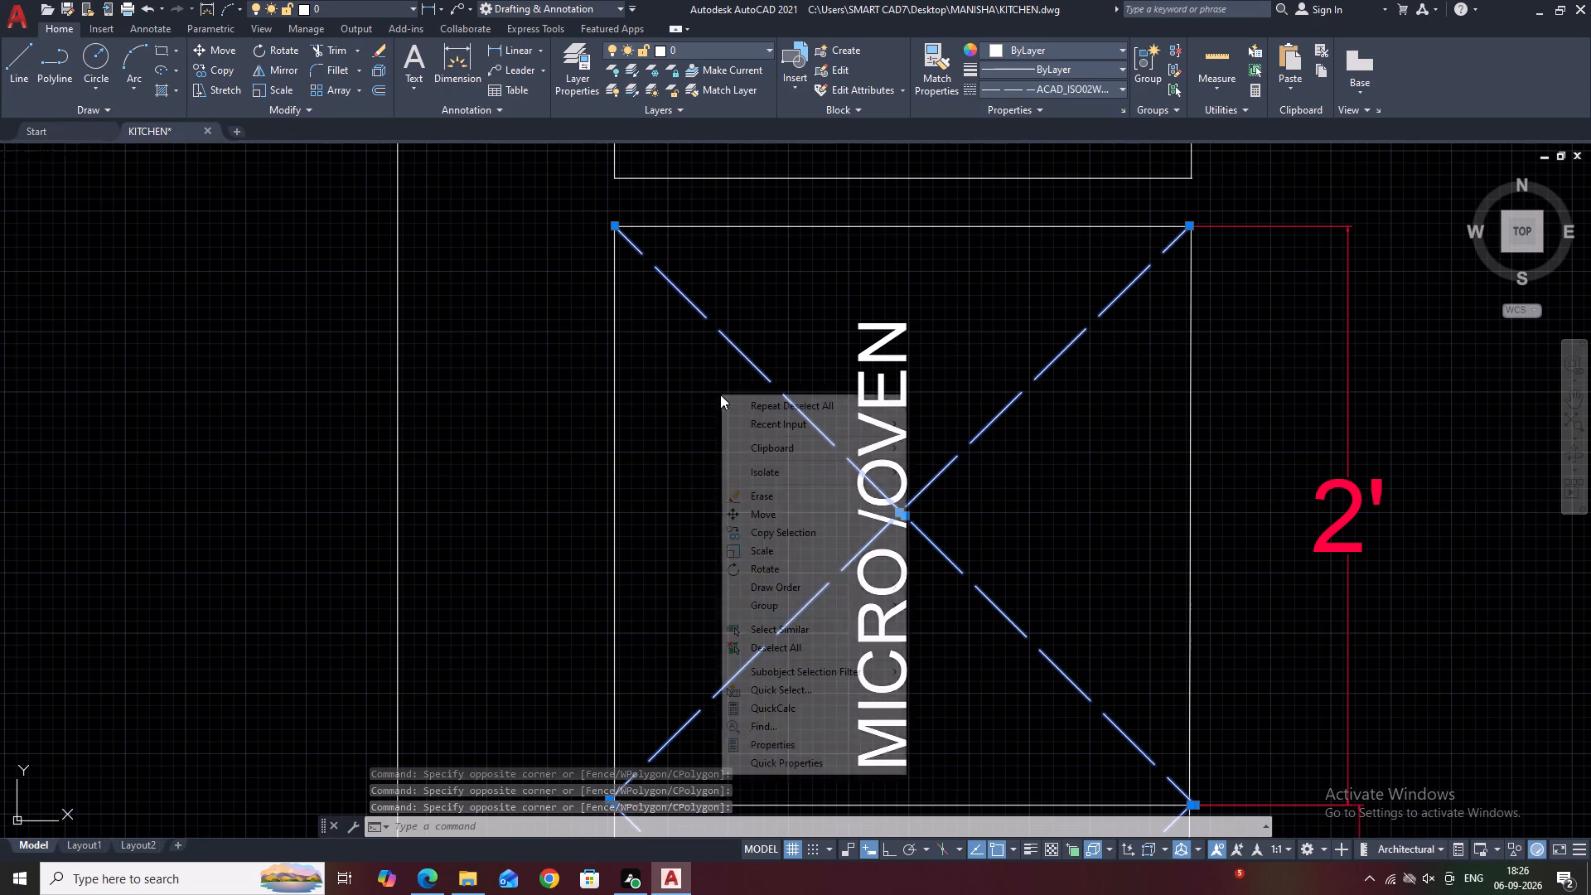
click(851, 644)
scroll(597, 496, down, 5)
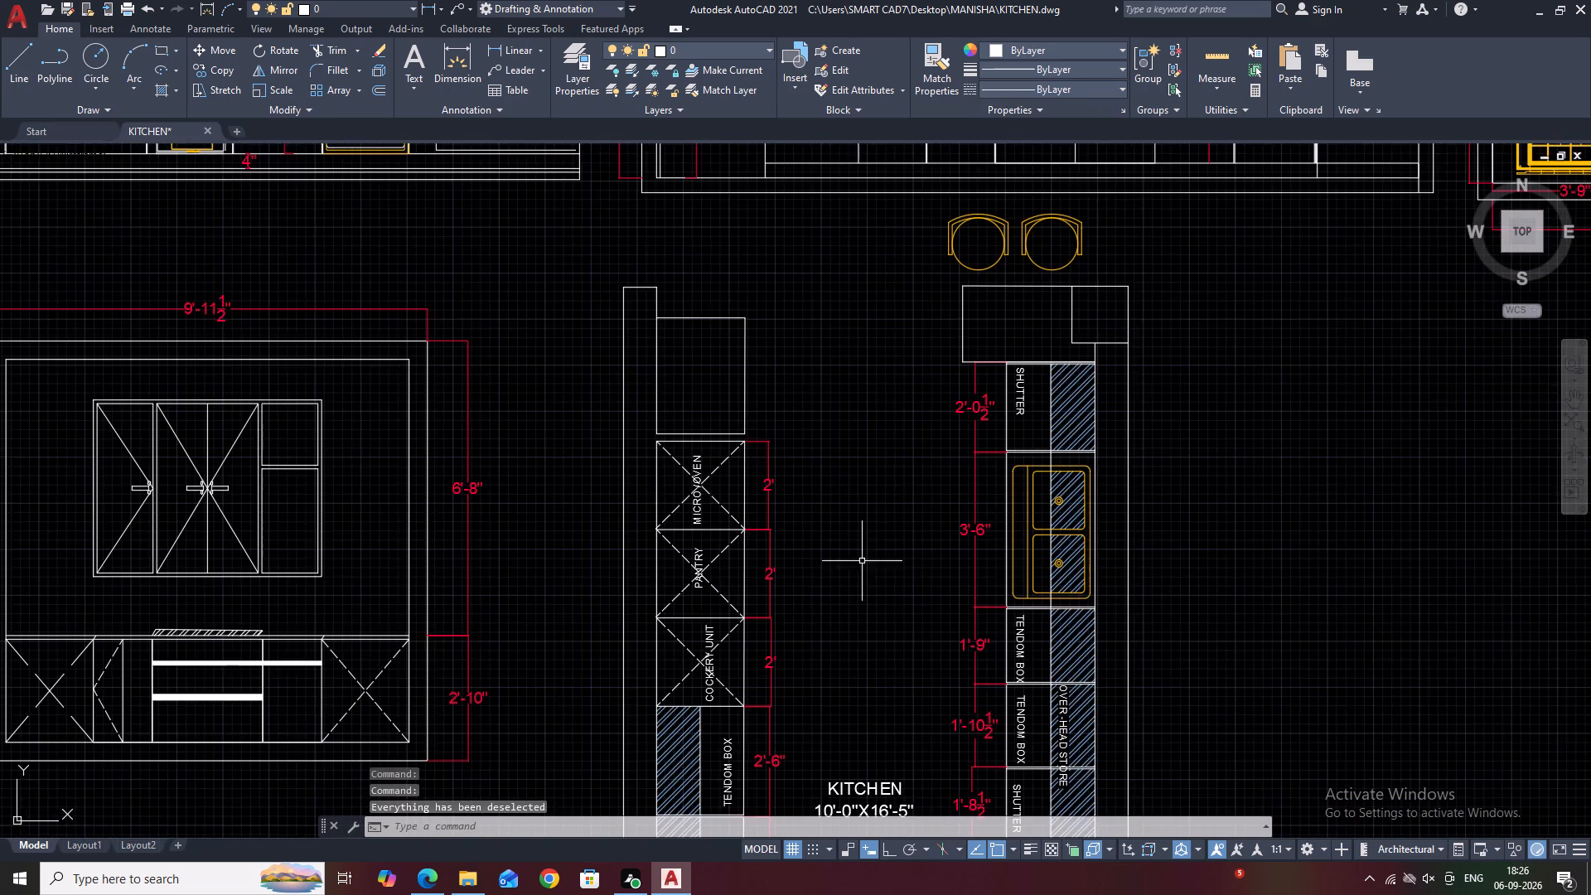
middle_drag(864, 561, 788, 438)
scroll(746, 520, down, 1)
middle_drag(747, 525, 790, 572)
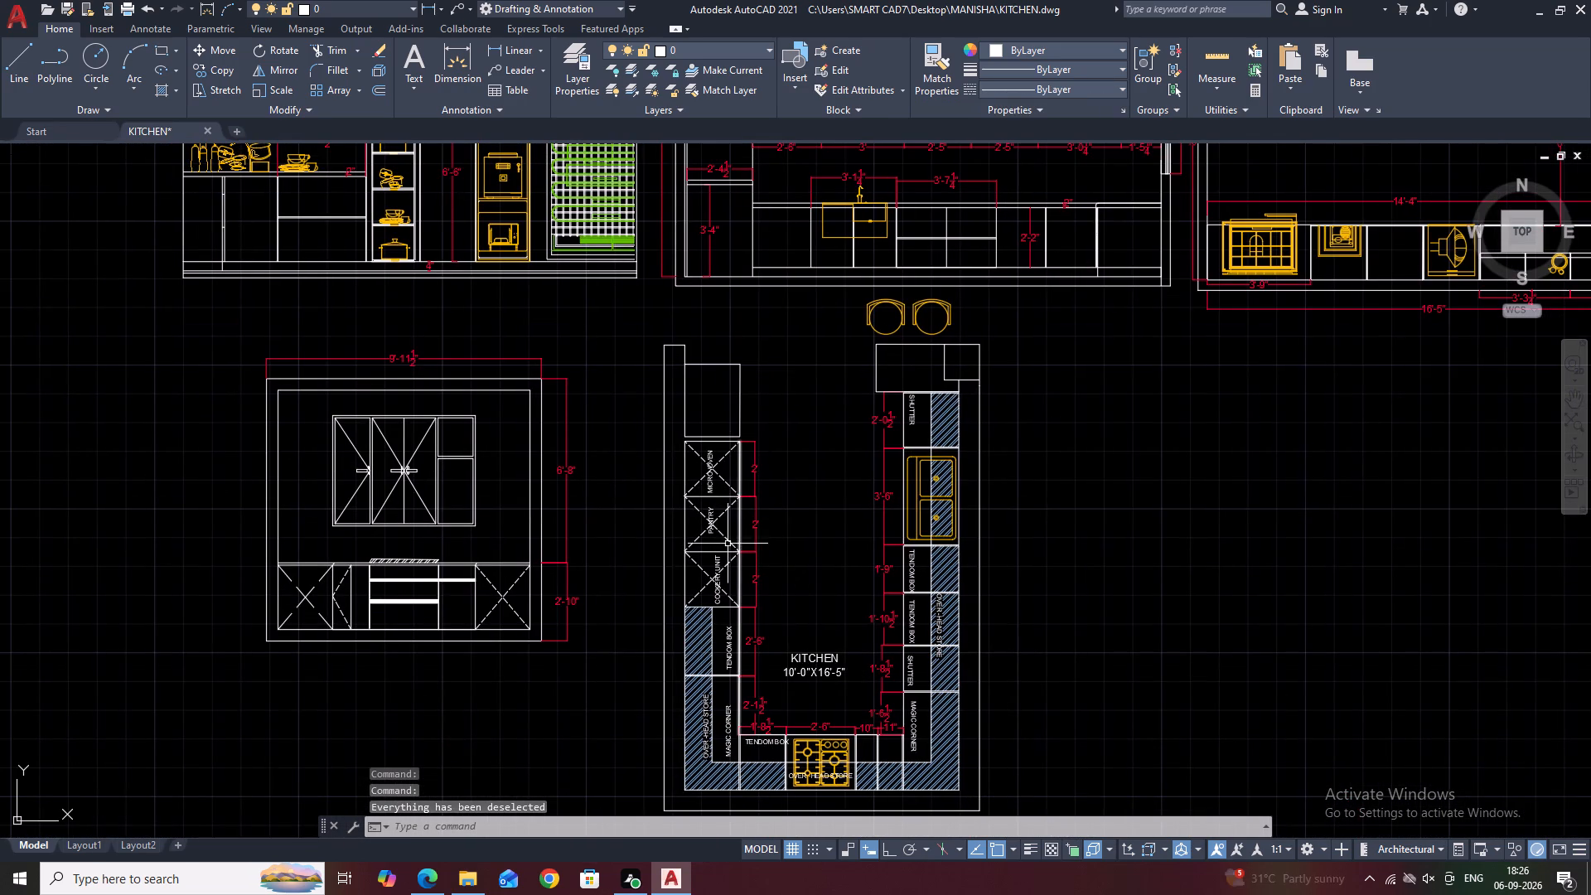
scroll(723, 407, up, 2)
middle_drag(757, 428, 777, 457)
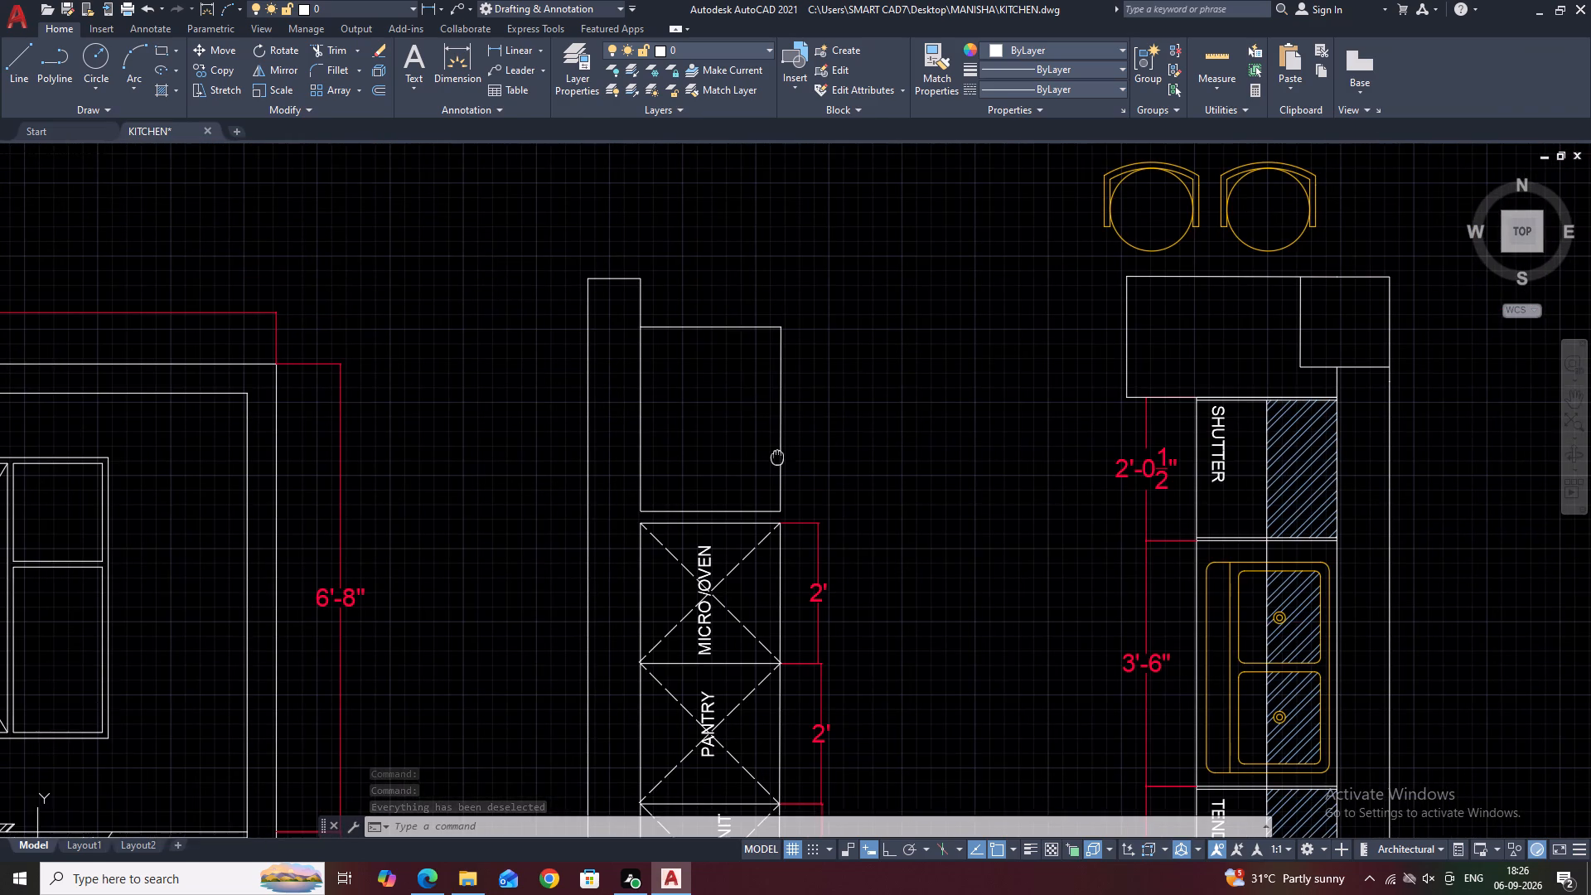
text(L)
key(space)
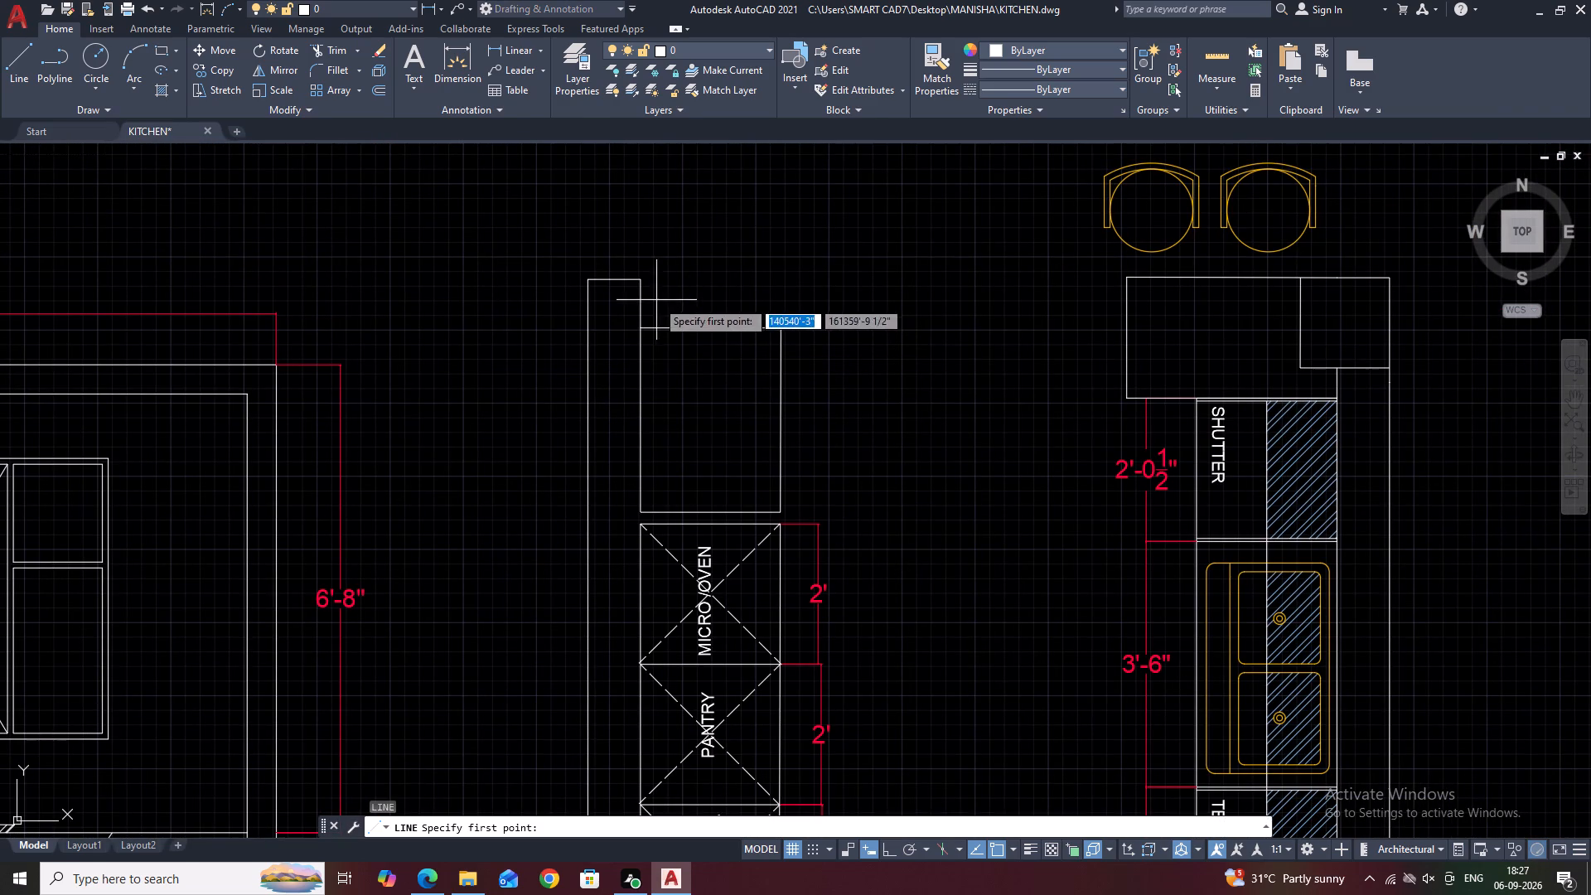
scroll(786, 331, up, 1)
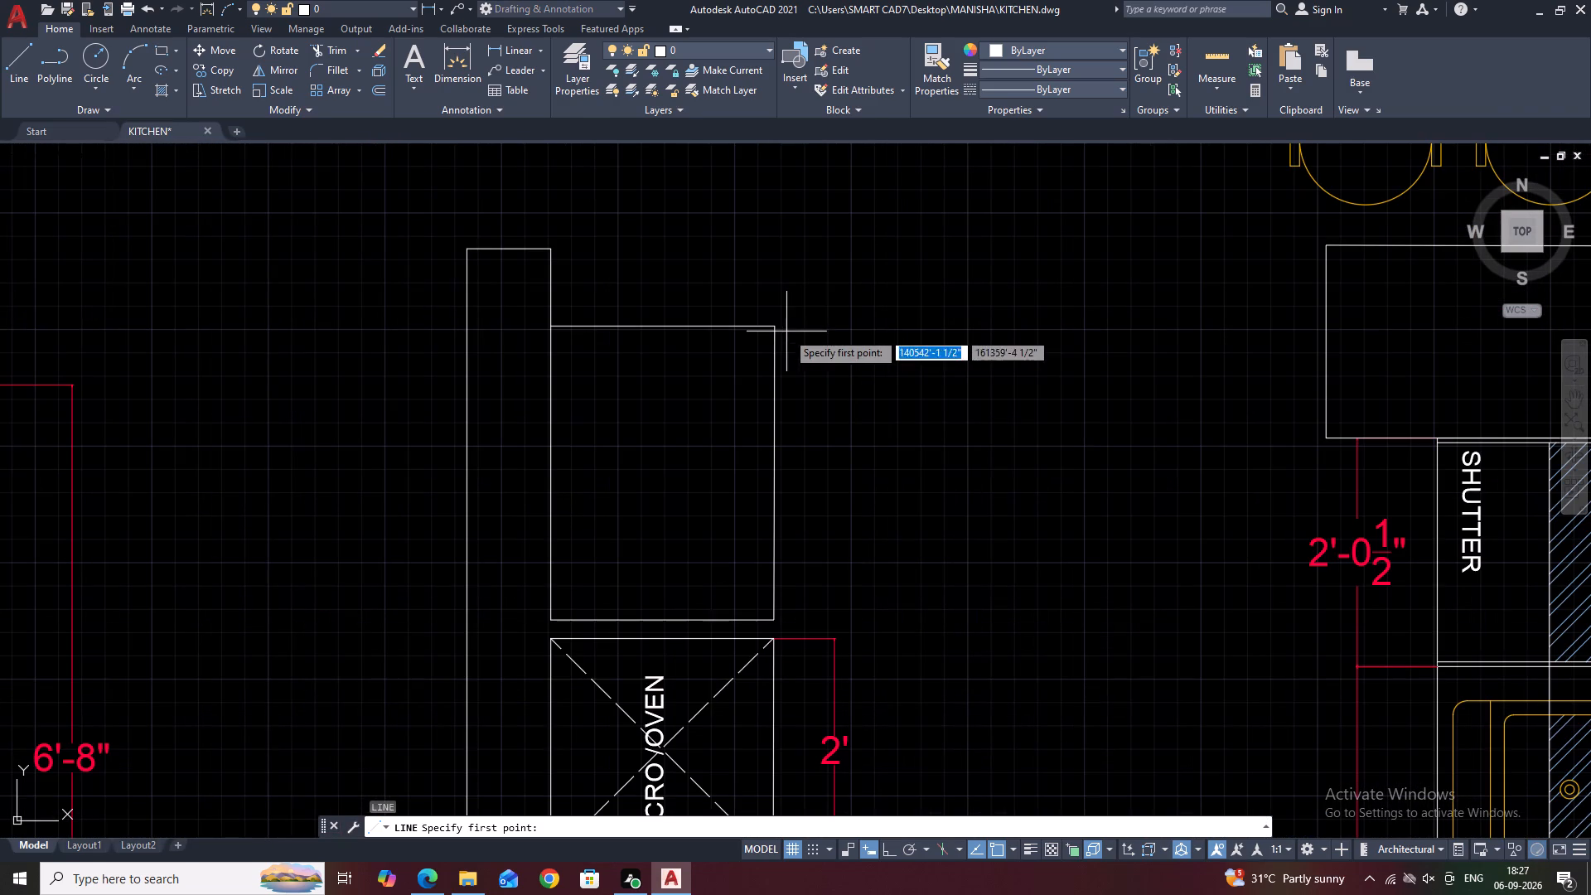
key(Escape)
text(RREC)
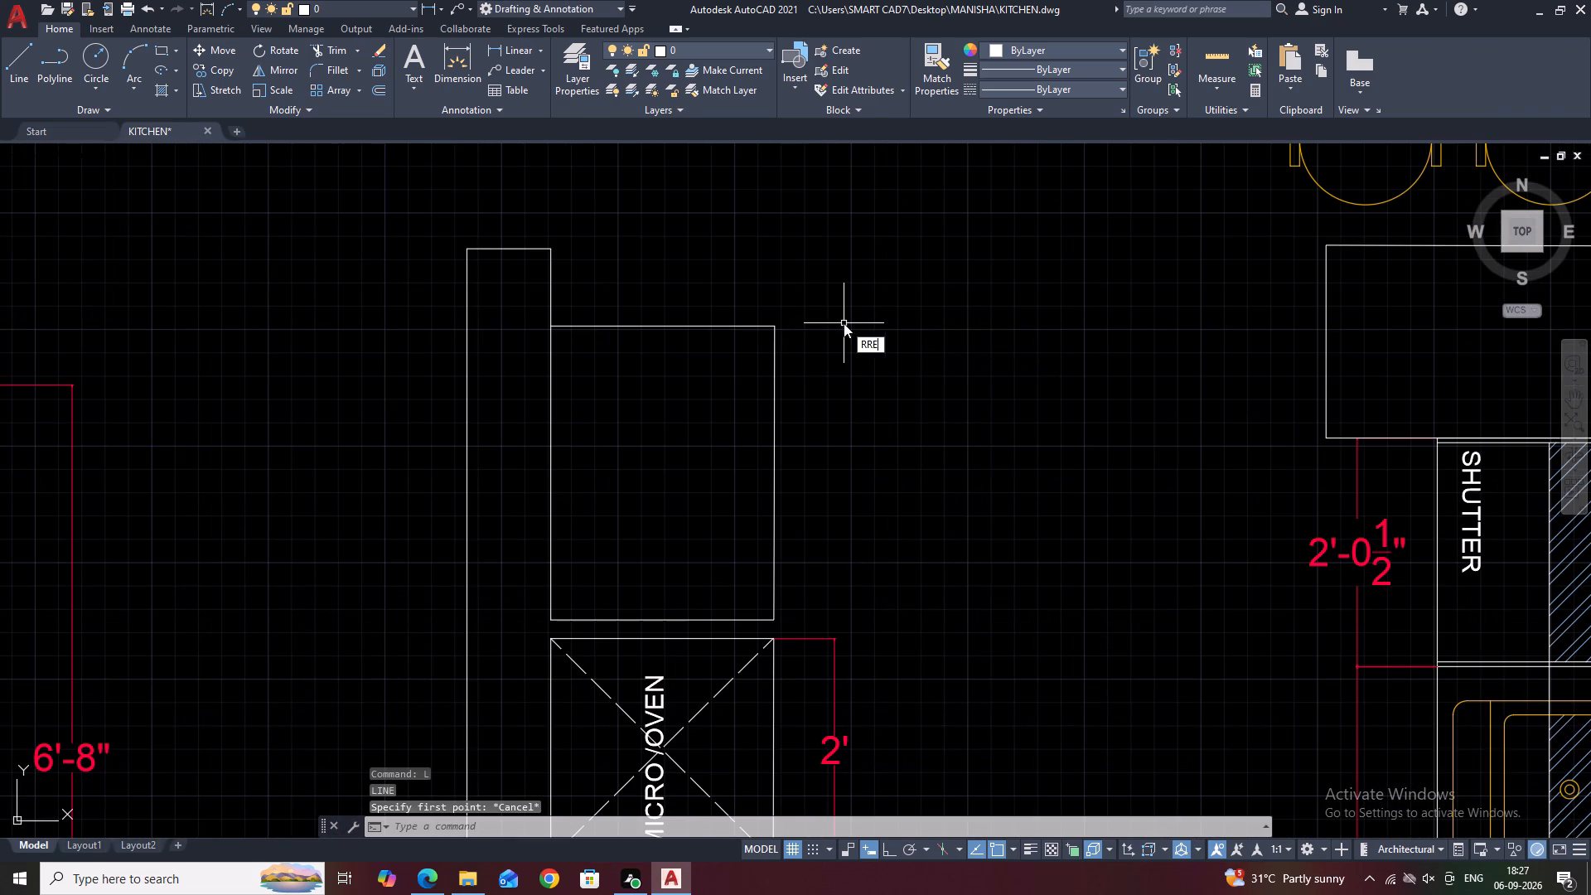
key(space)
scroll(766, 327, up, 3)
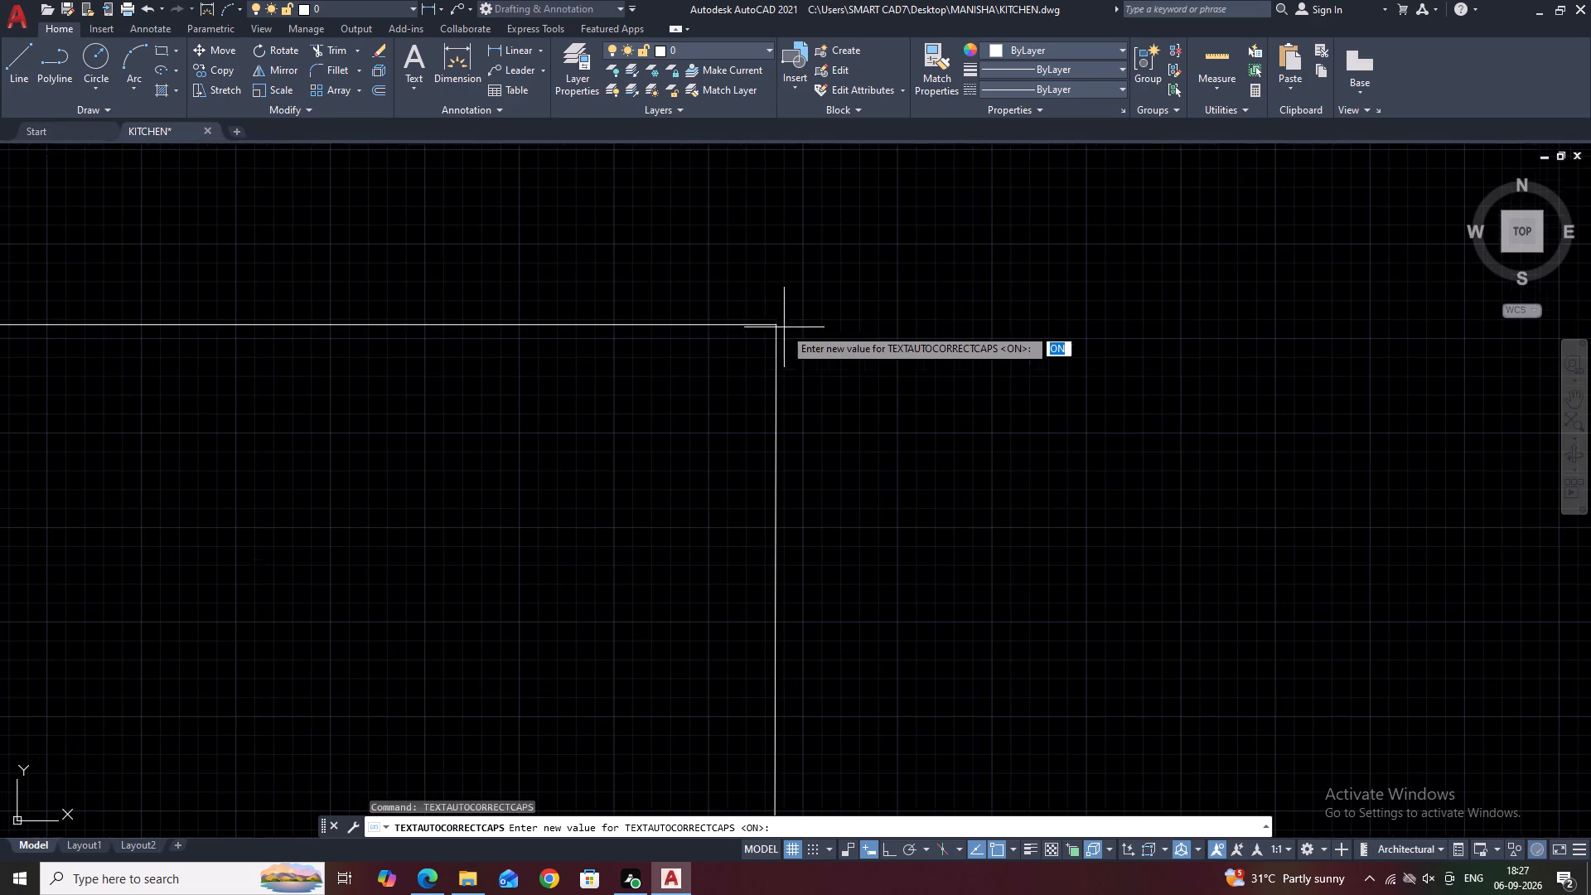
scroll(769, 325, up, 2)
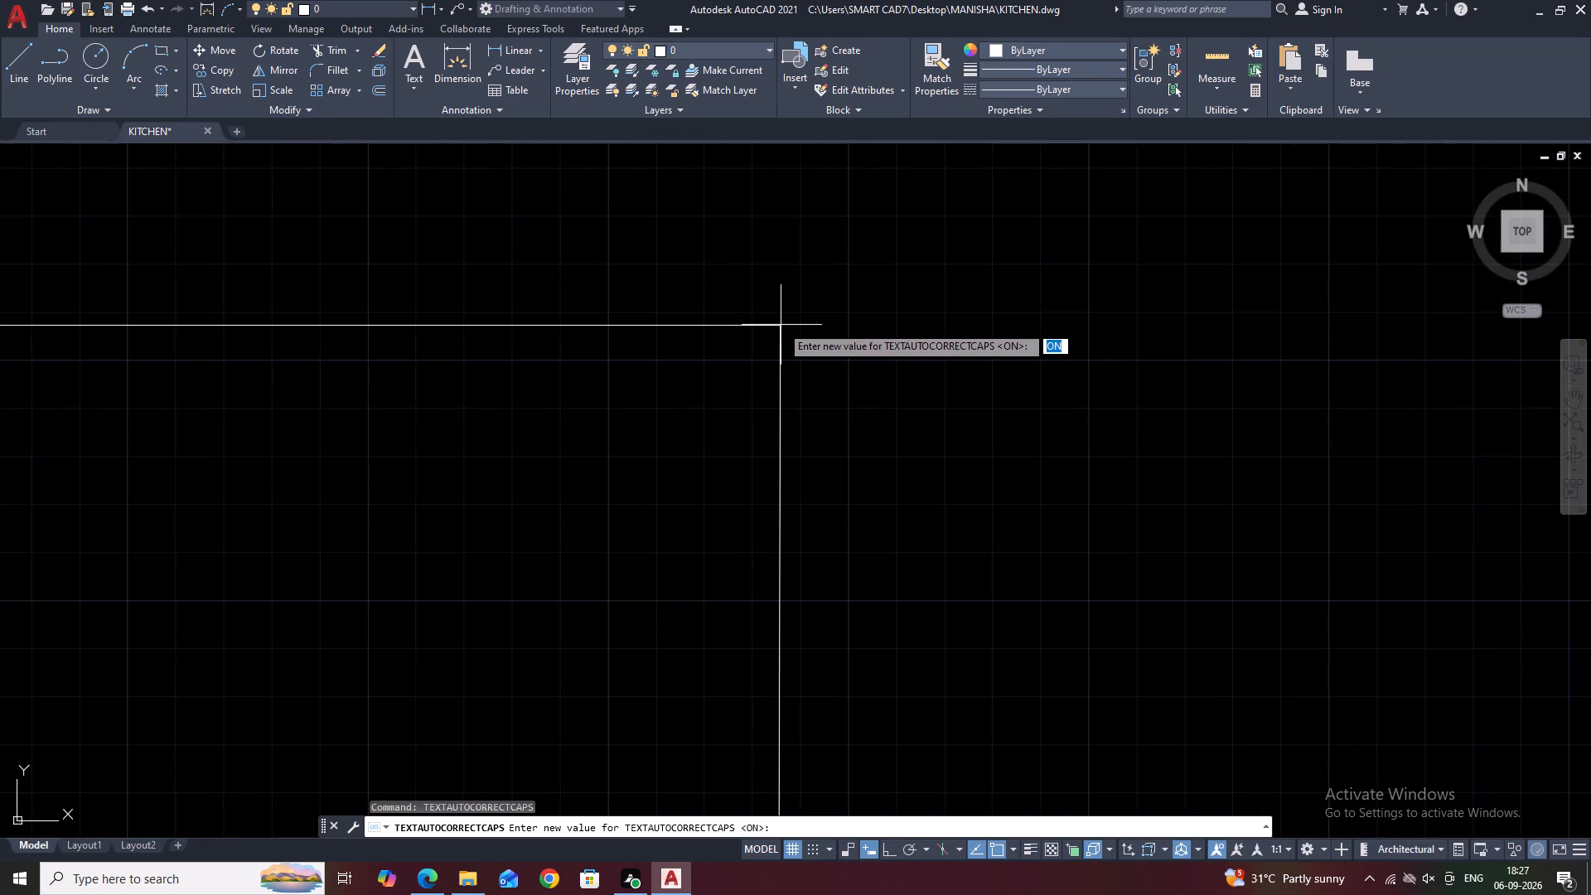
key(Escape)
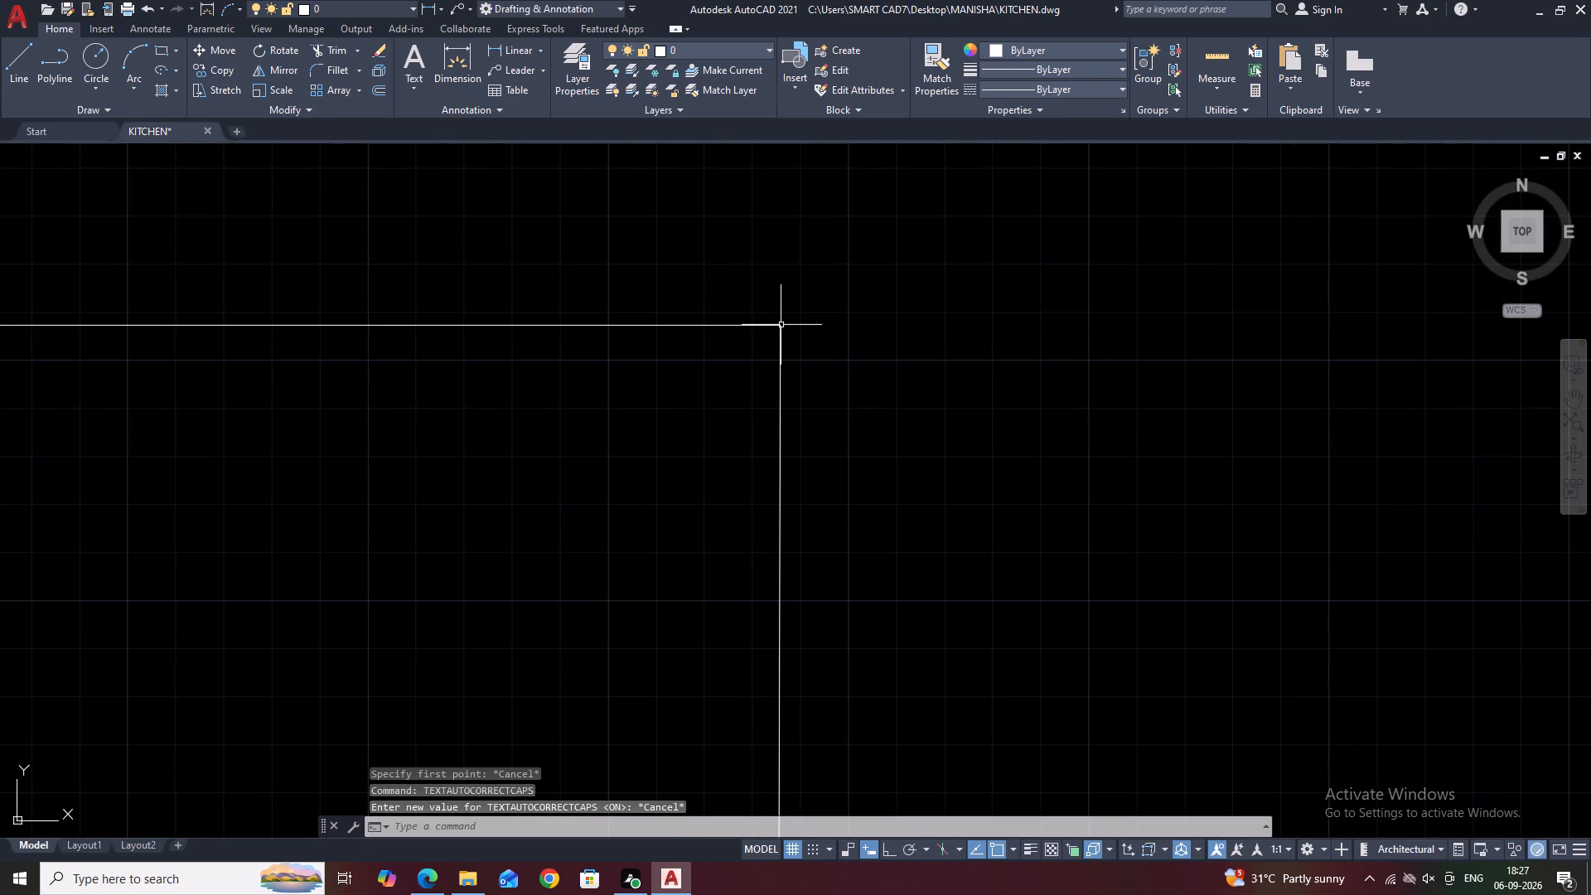
Draw a thin rectangle about 1/2" by 2'-7 1/2" just off the room-facing edge of the empty box above the MICRO/OVEN unit.
text(REC)
key(space)
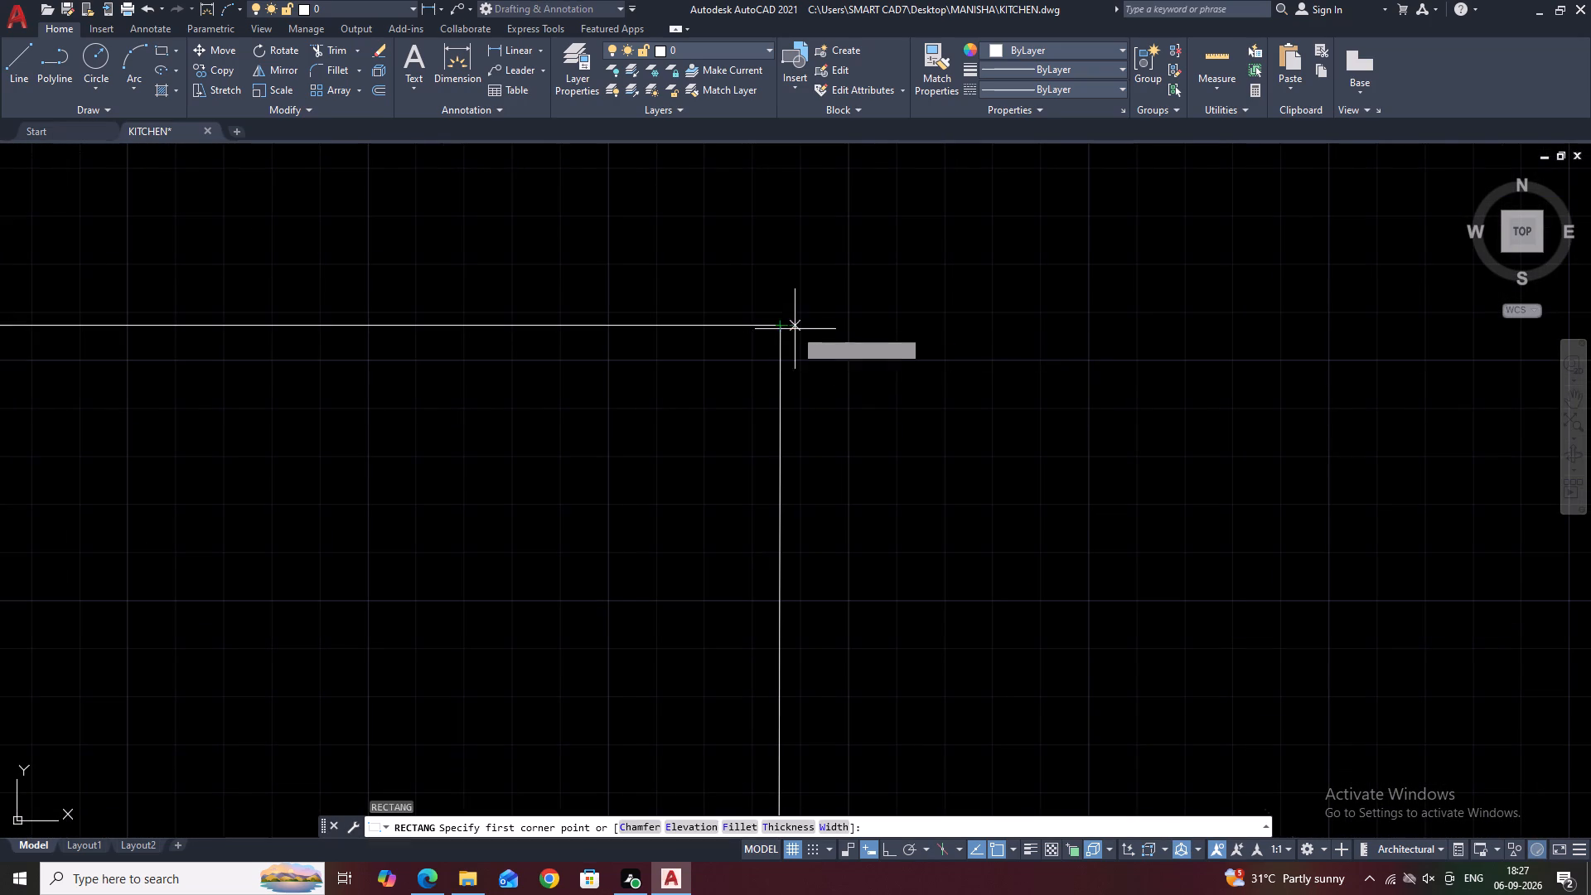
click(796, 325)
scroll(796, 443, down, 3)
scroll(810, 510, down, 4)
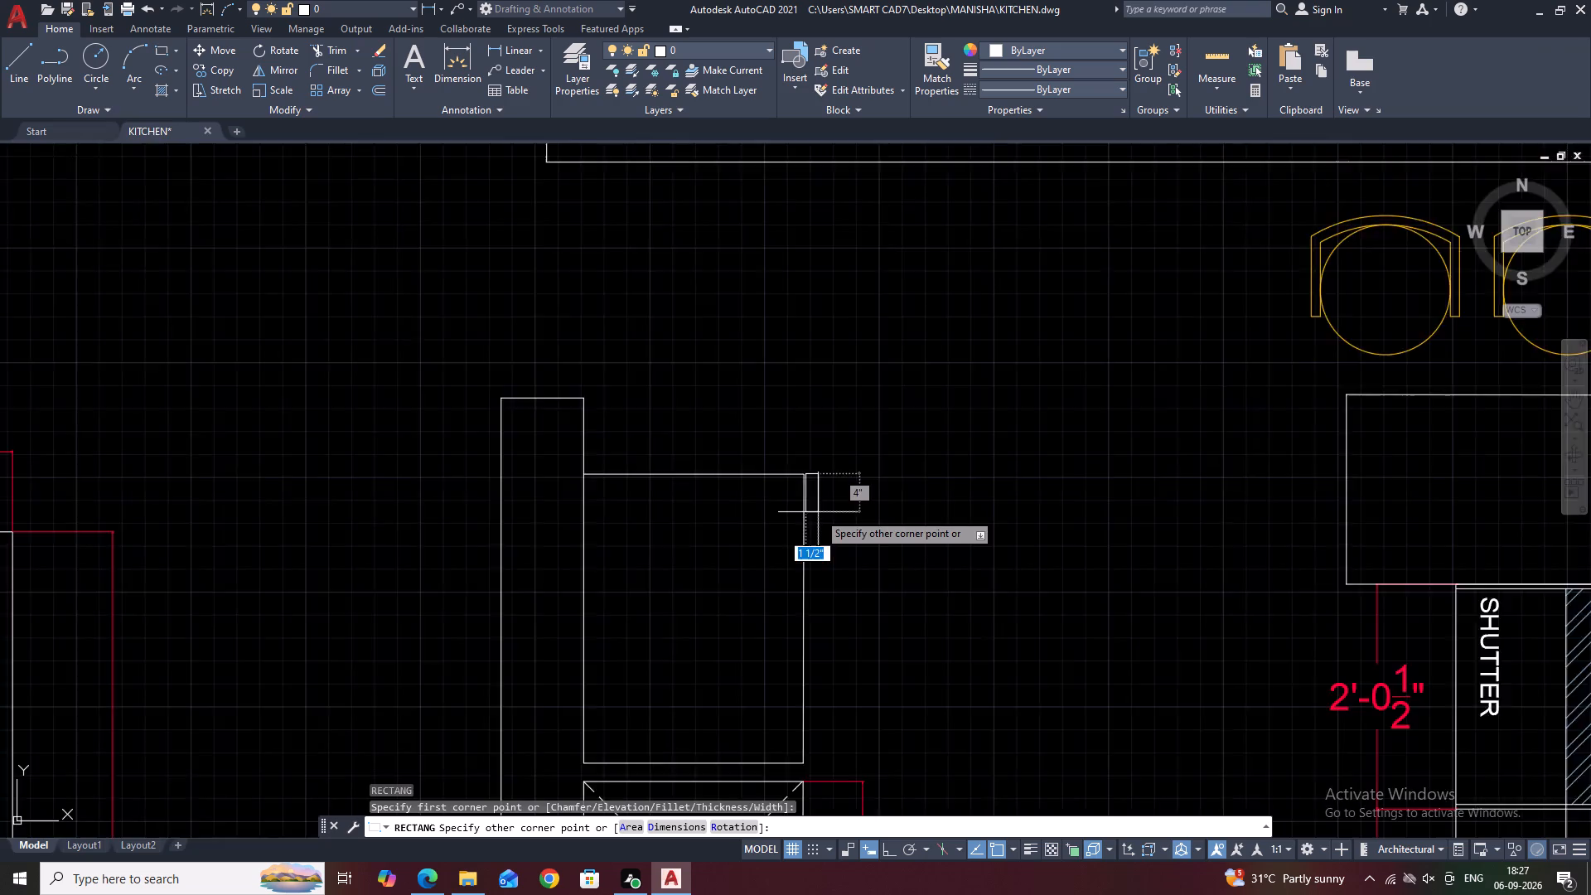
scroll(818, 514, down, 1)
scroll(840, 586, up, 4)
scroll(759, 551, up, 3)
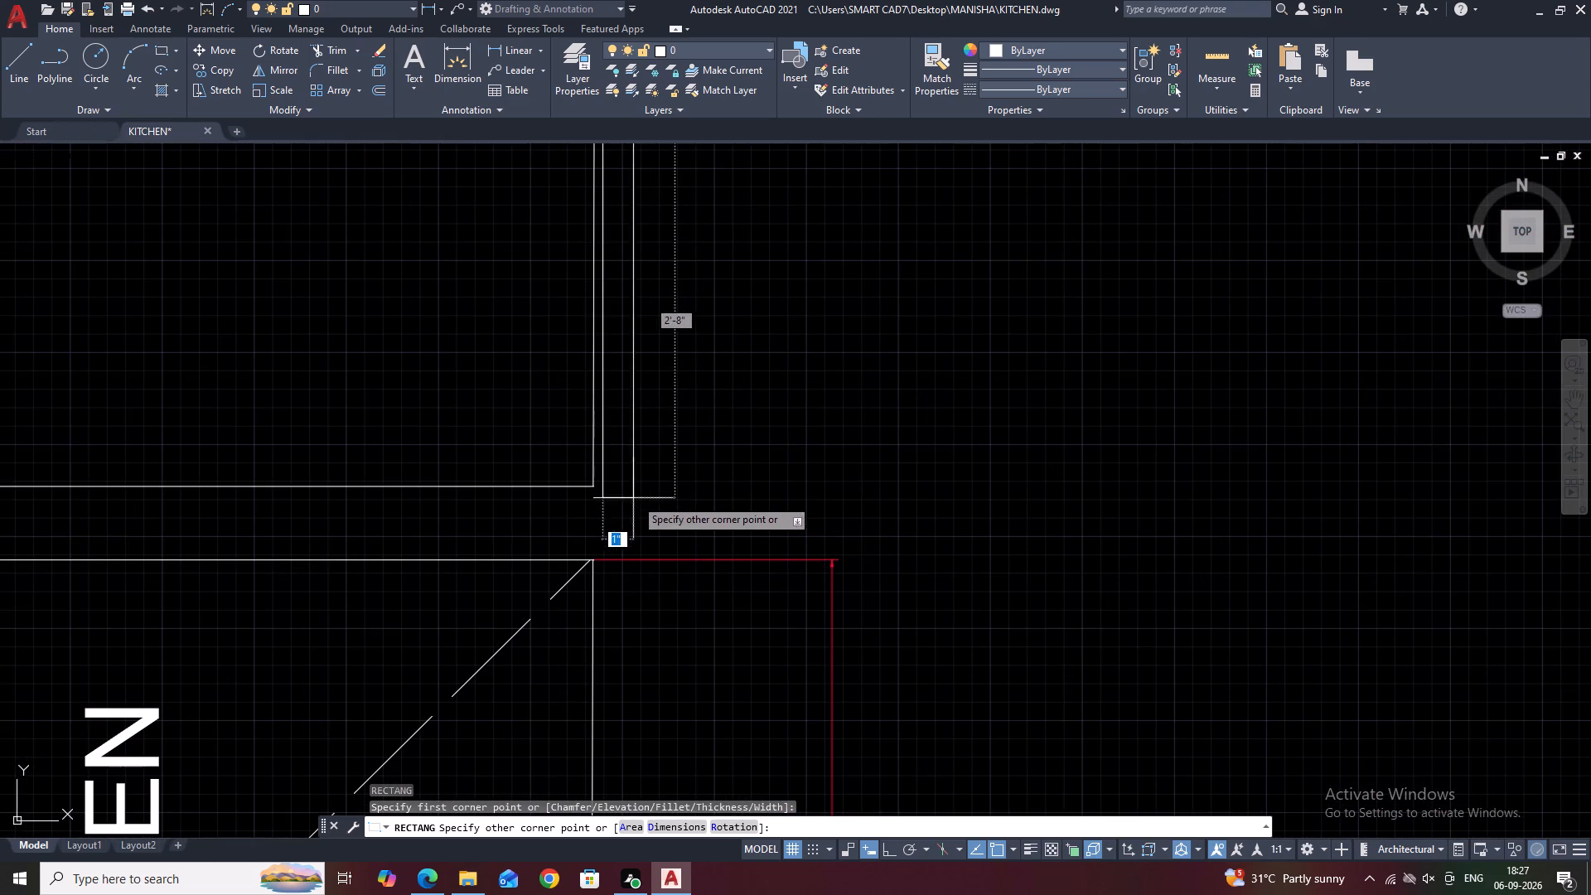
scroll(627, 490, up, 1)
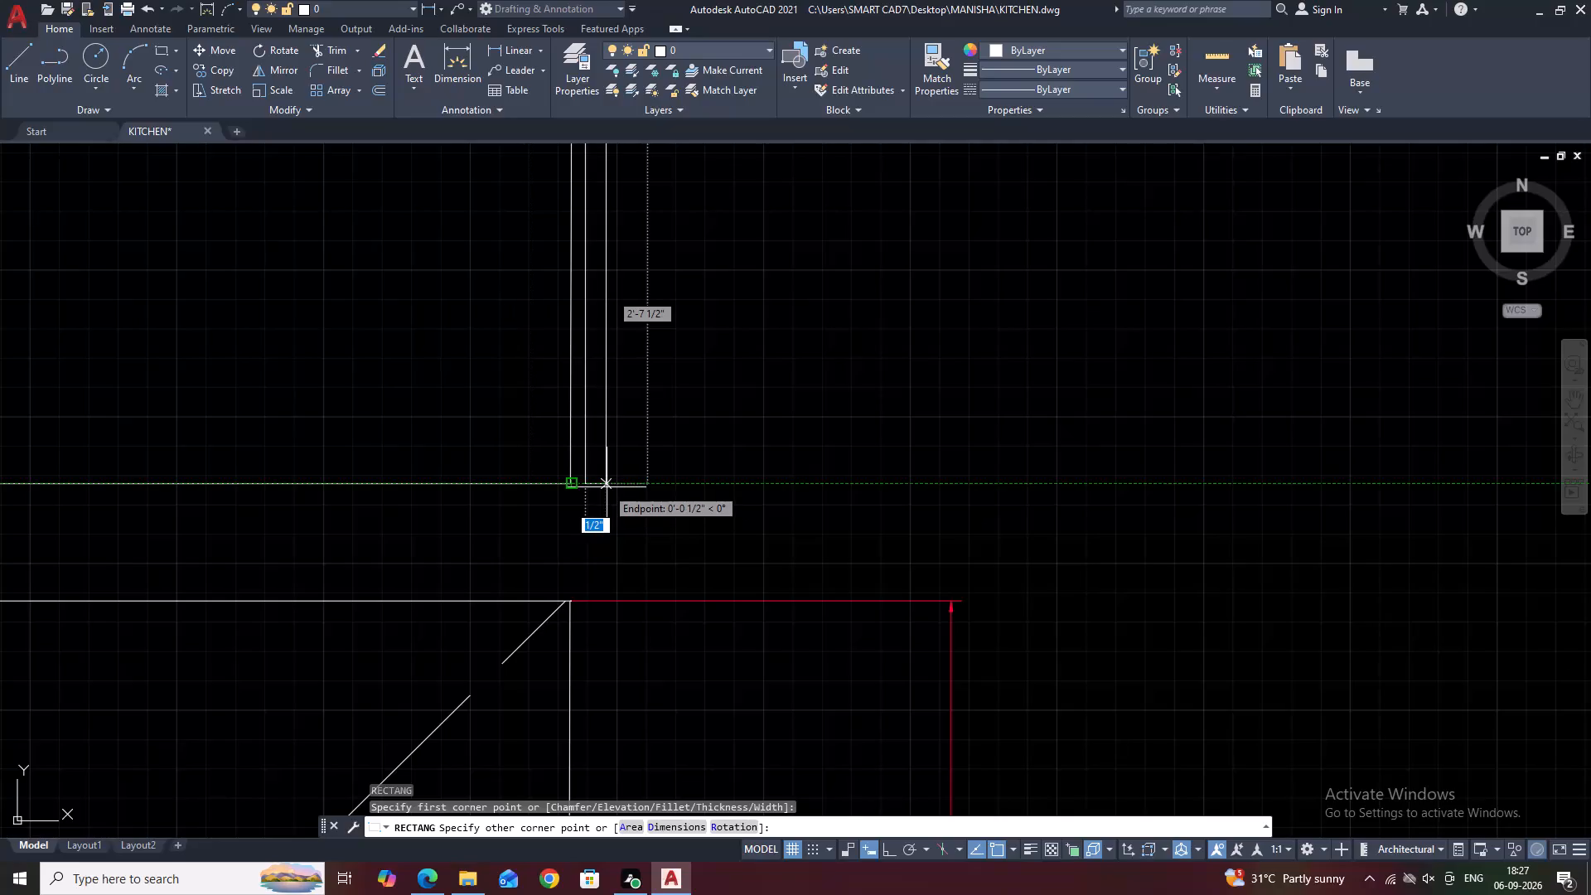
click(602, 488)
scroll(650, 484, down, 4)
middle_drag(739, 389, 760, 478)
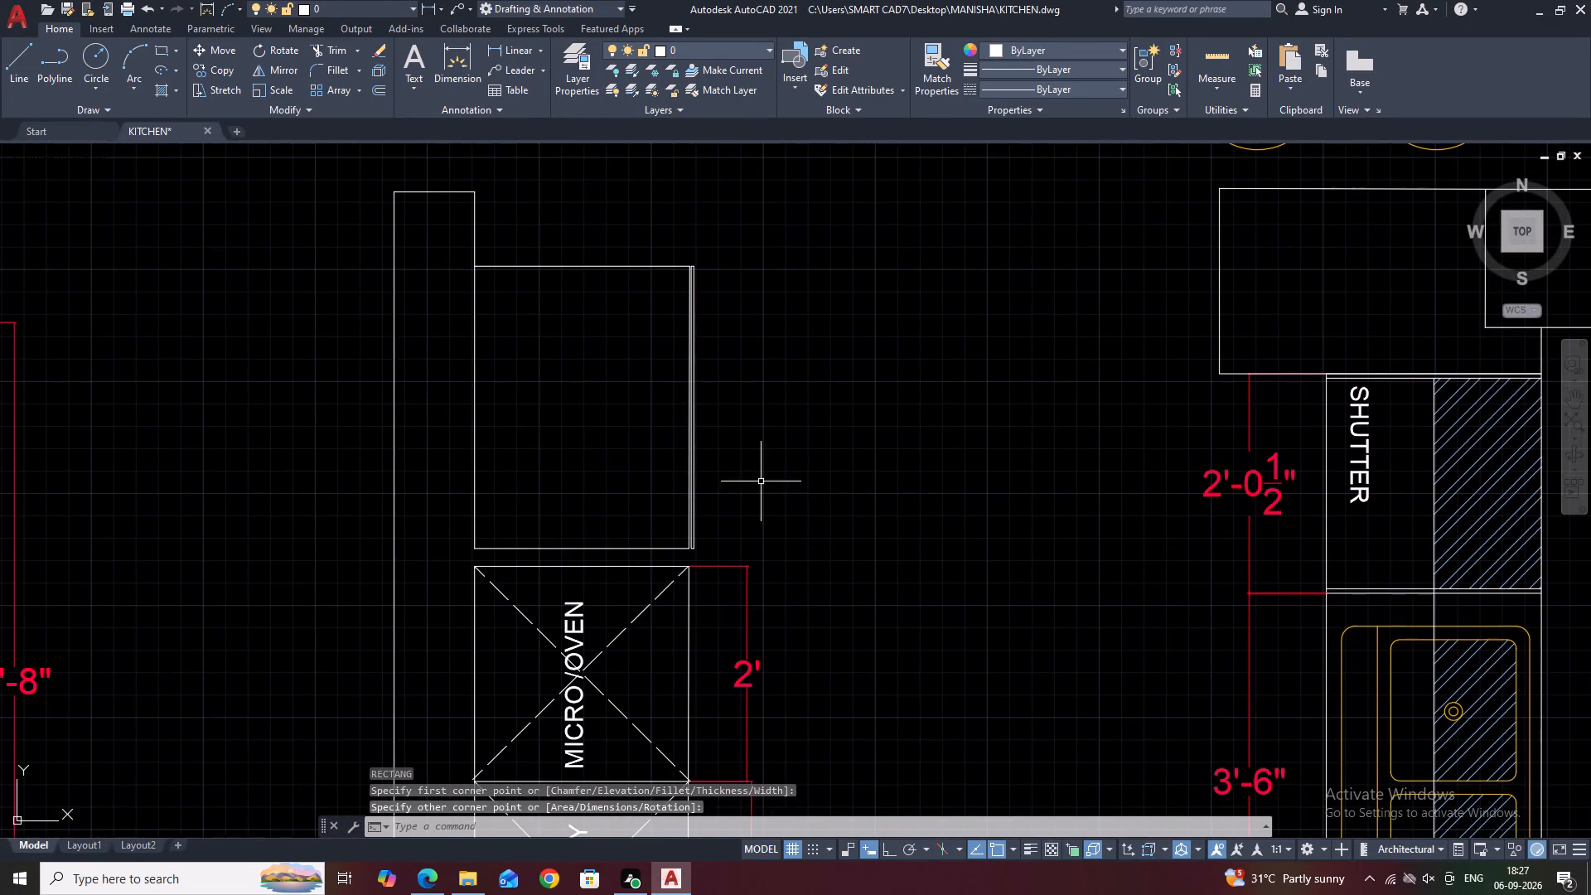
Draw two short, closely spaced lines across the thin rectangle's width, near its upper end.
scroll(761, 496, down, 1)
scroll(697, 412, up, 4)
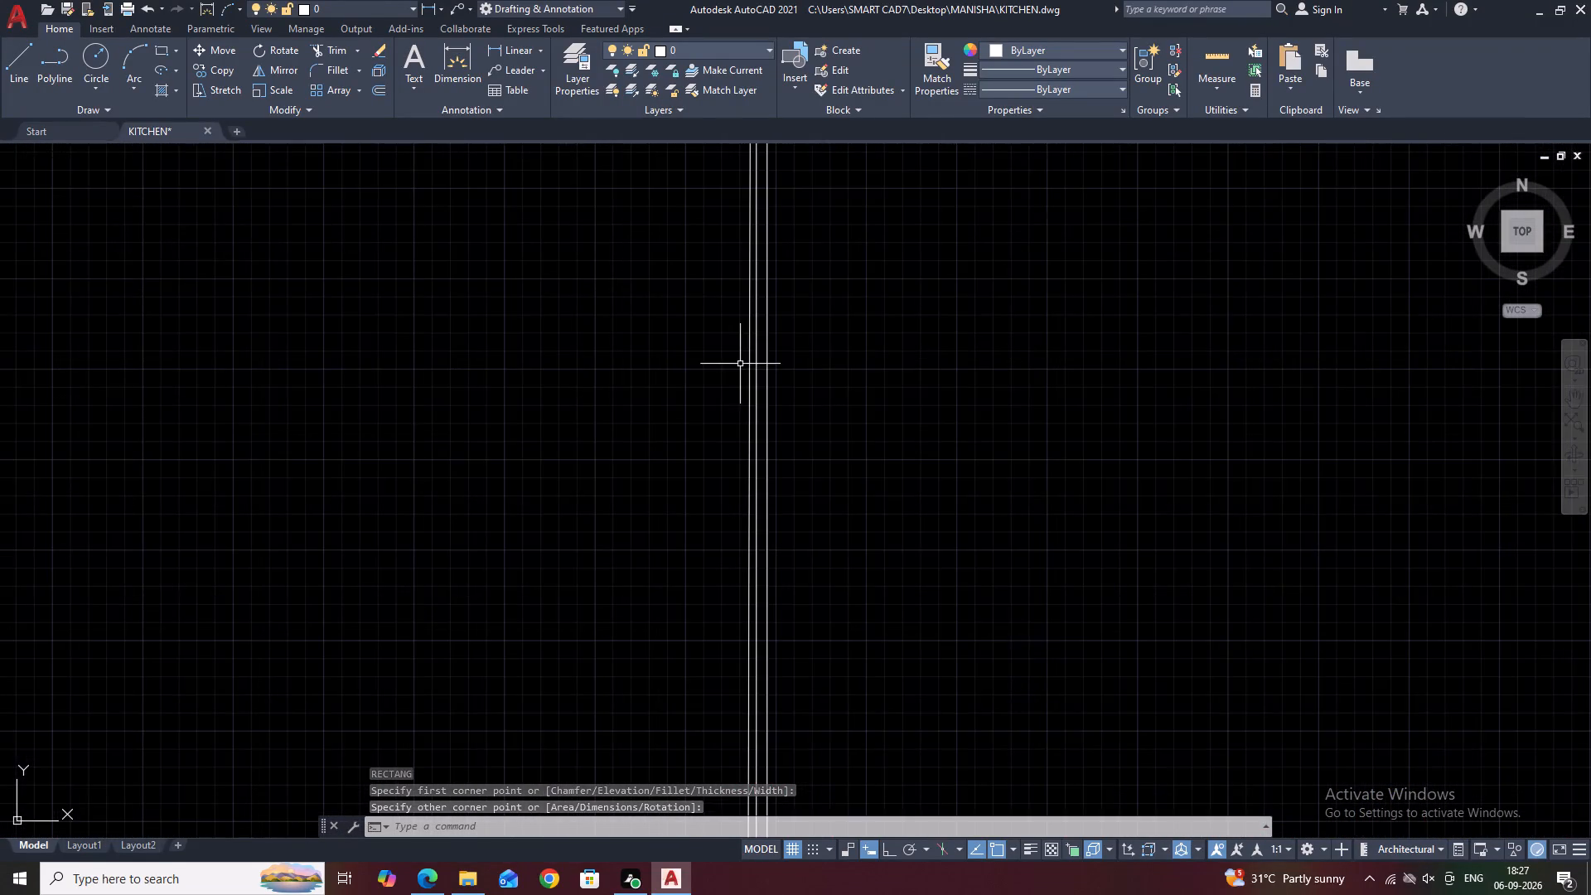
middle_drag(749, 370, 733, 468)
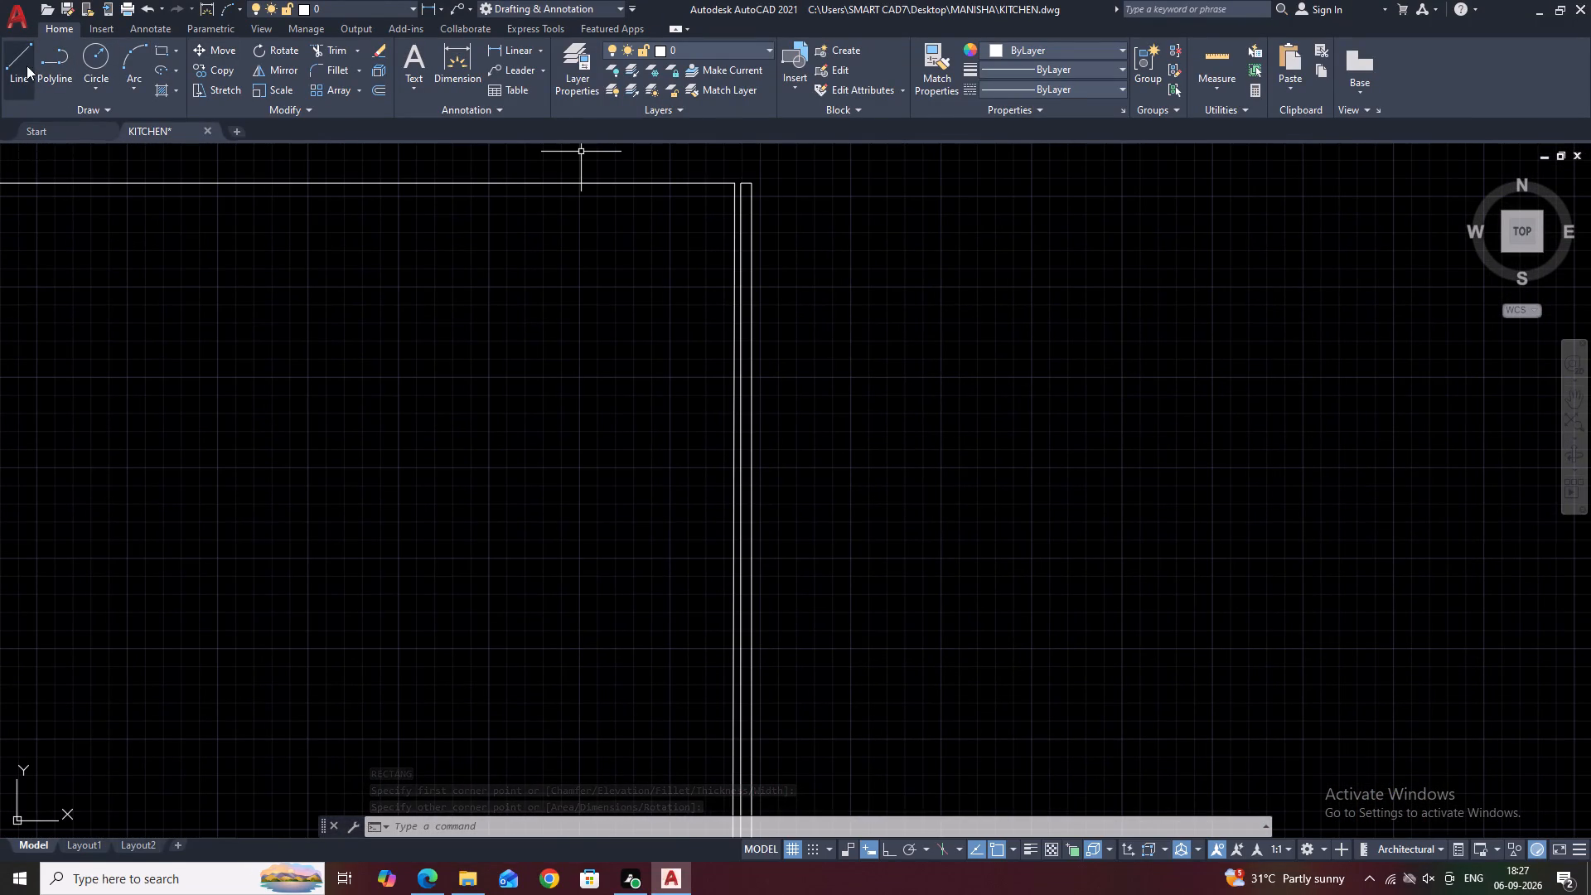
click(26, 65)
scroll(749, 353, up, 3)
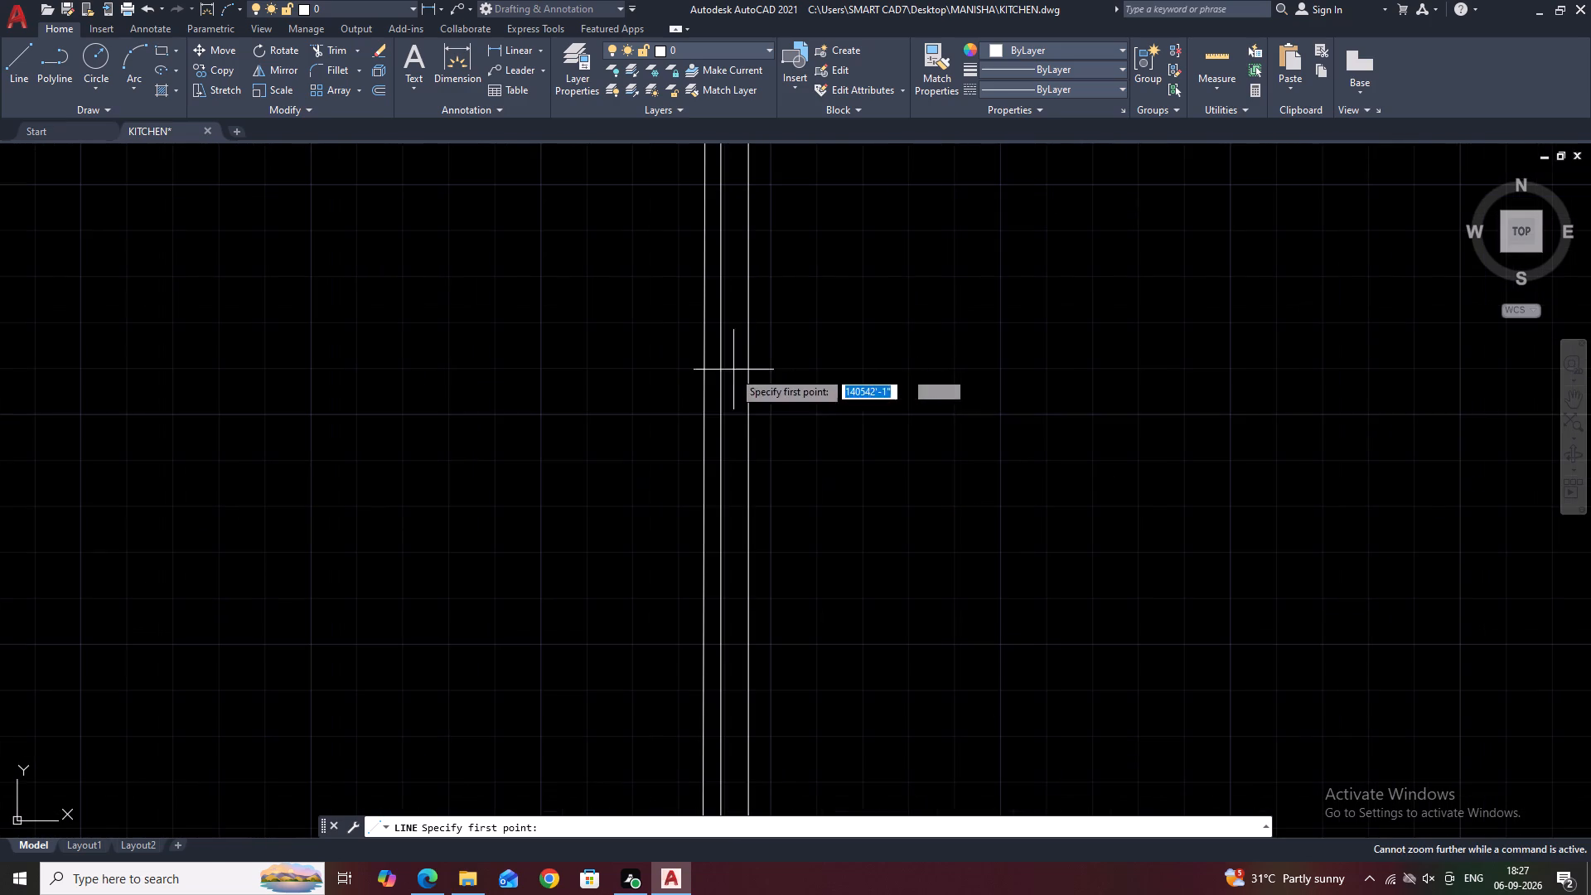
click(720, 397)
click(746, 395)
right_click(747, 395)
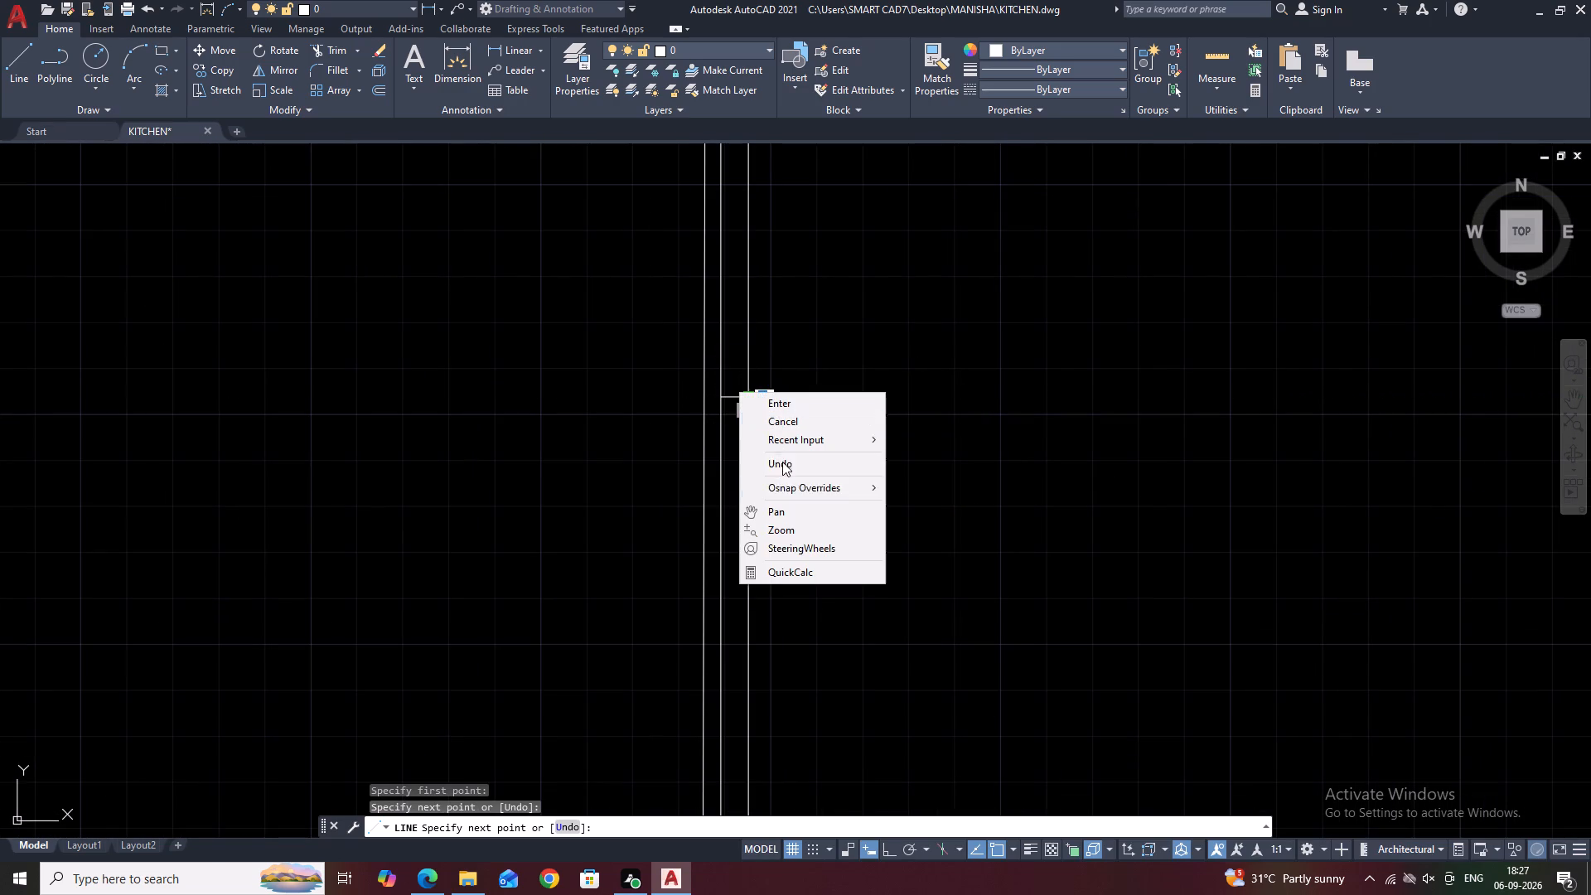
click(795, 418)
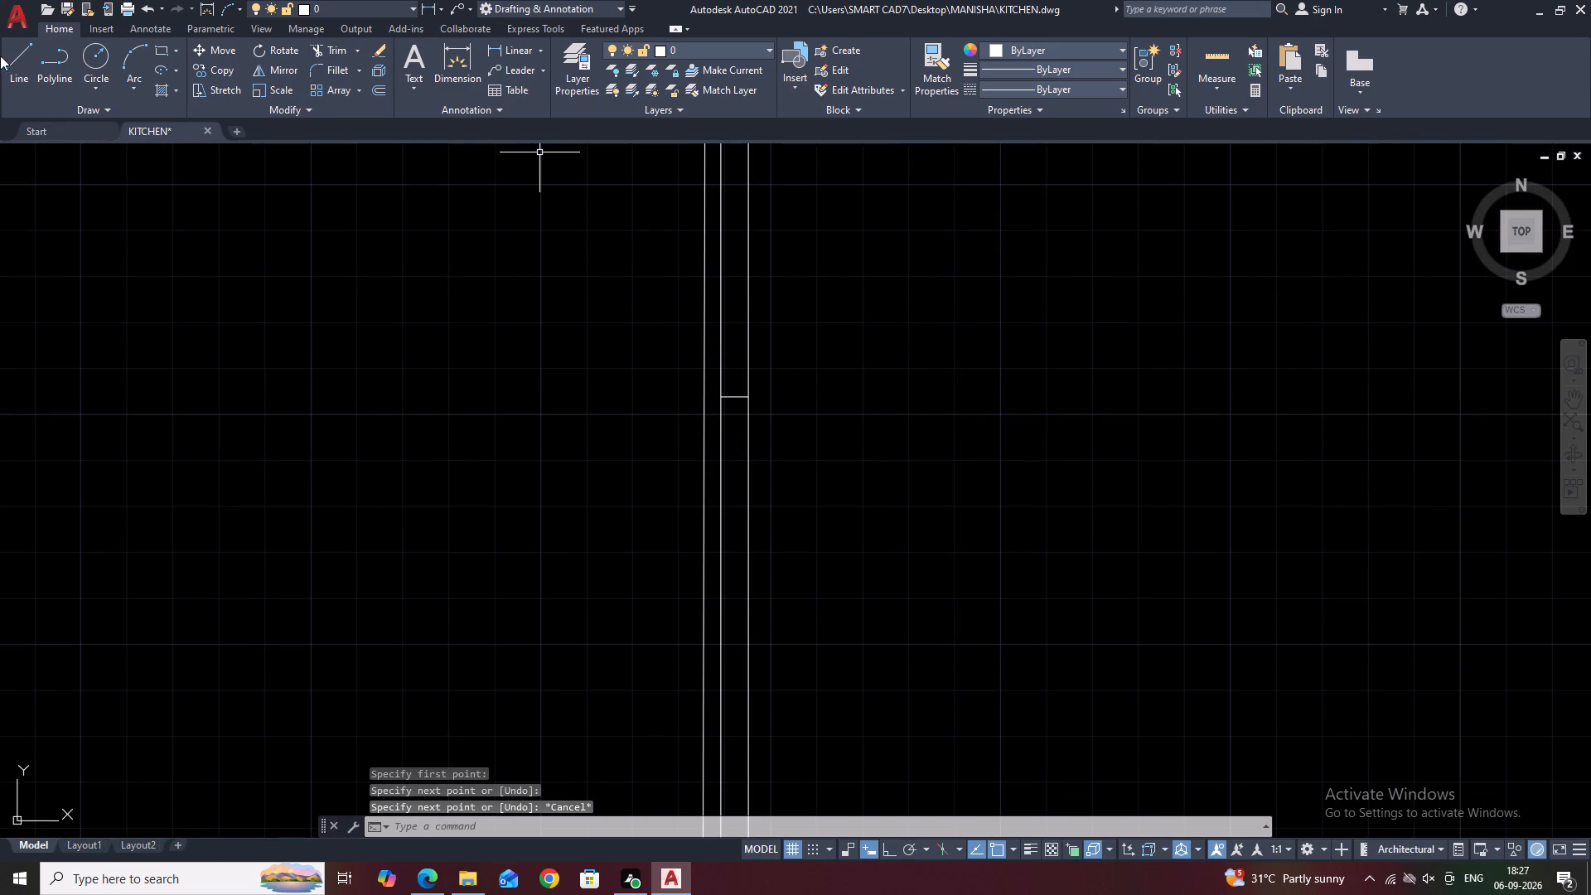
click(17, 74)
scroll(708, 406, up, 5)
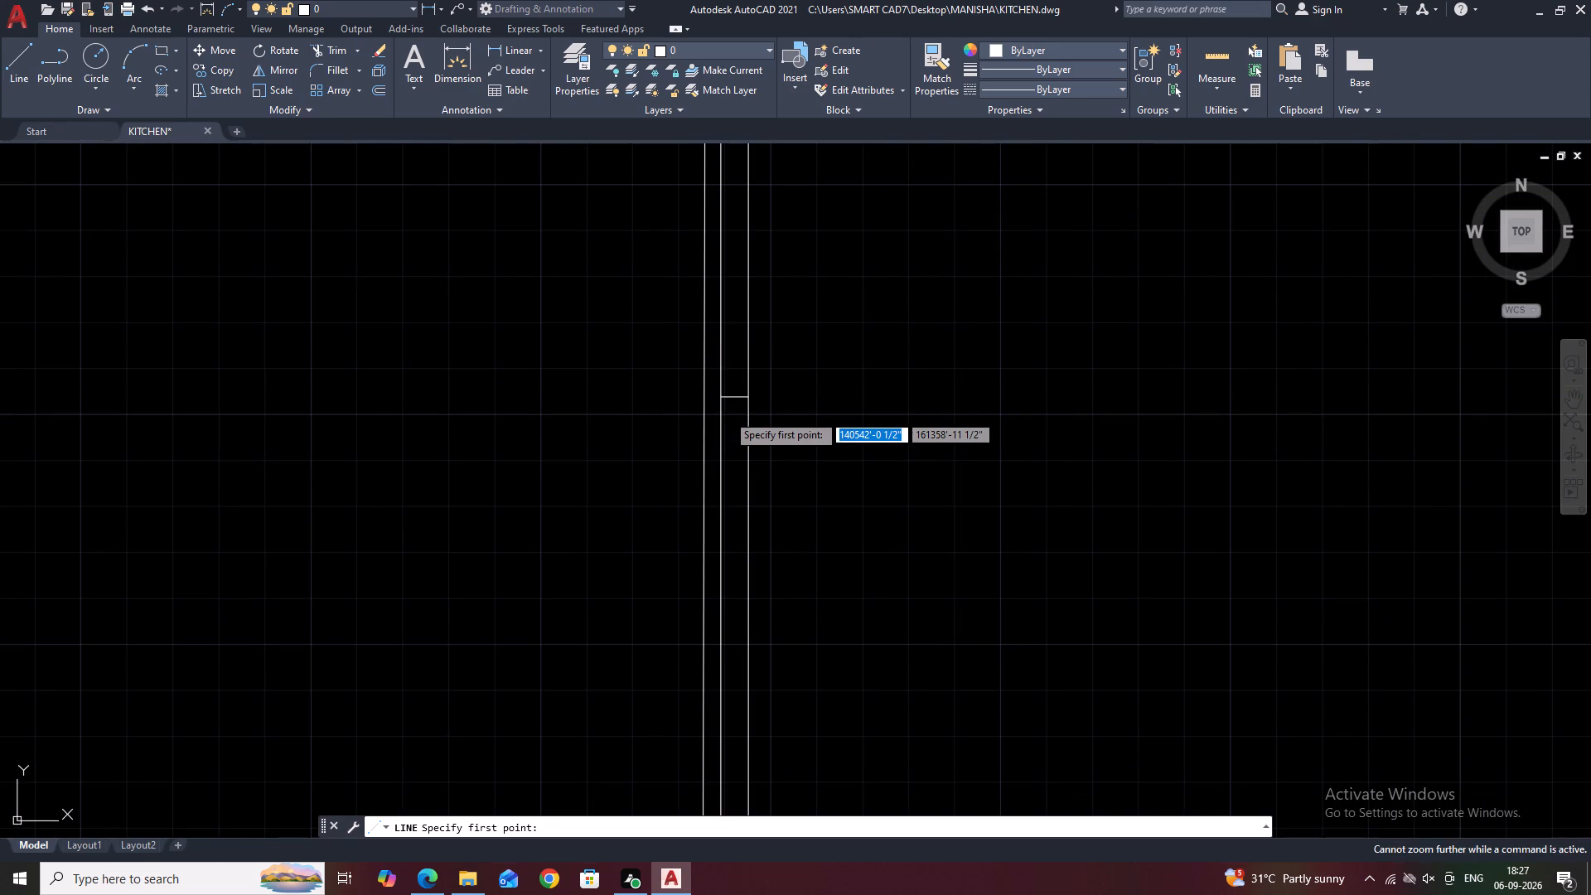
click(718, 411)
click(747, 412)
right_click(747, 412)
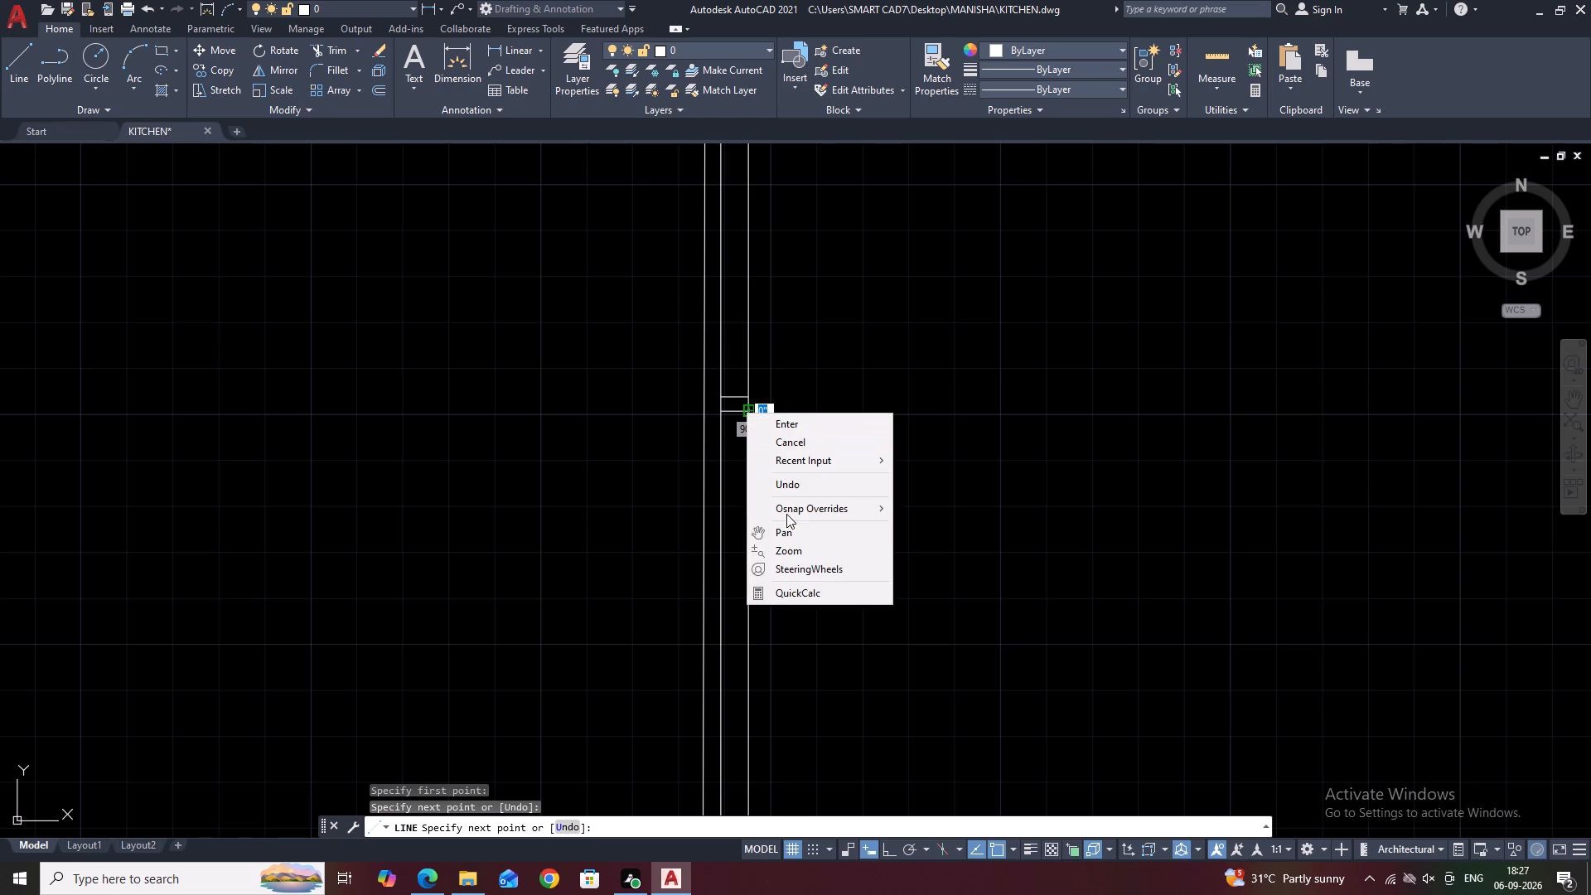
click(792, 446)
scroll(730, 477, down, 5)
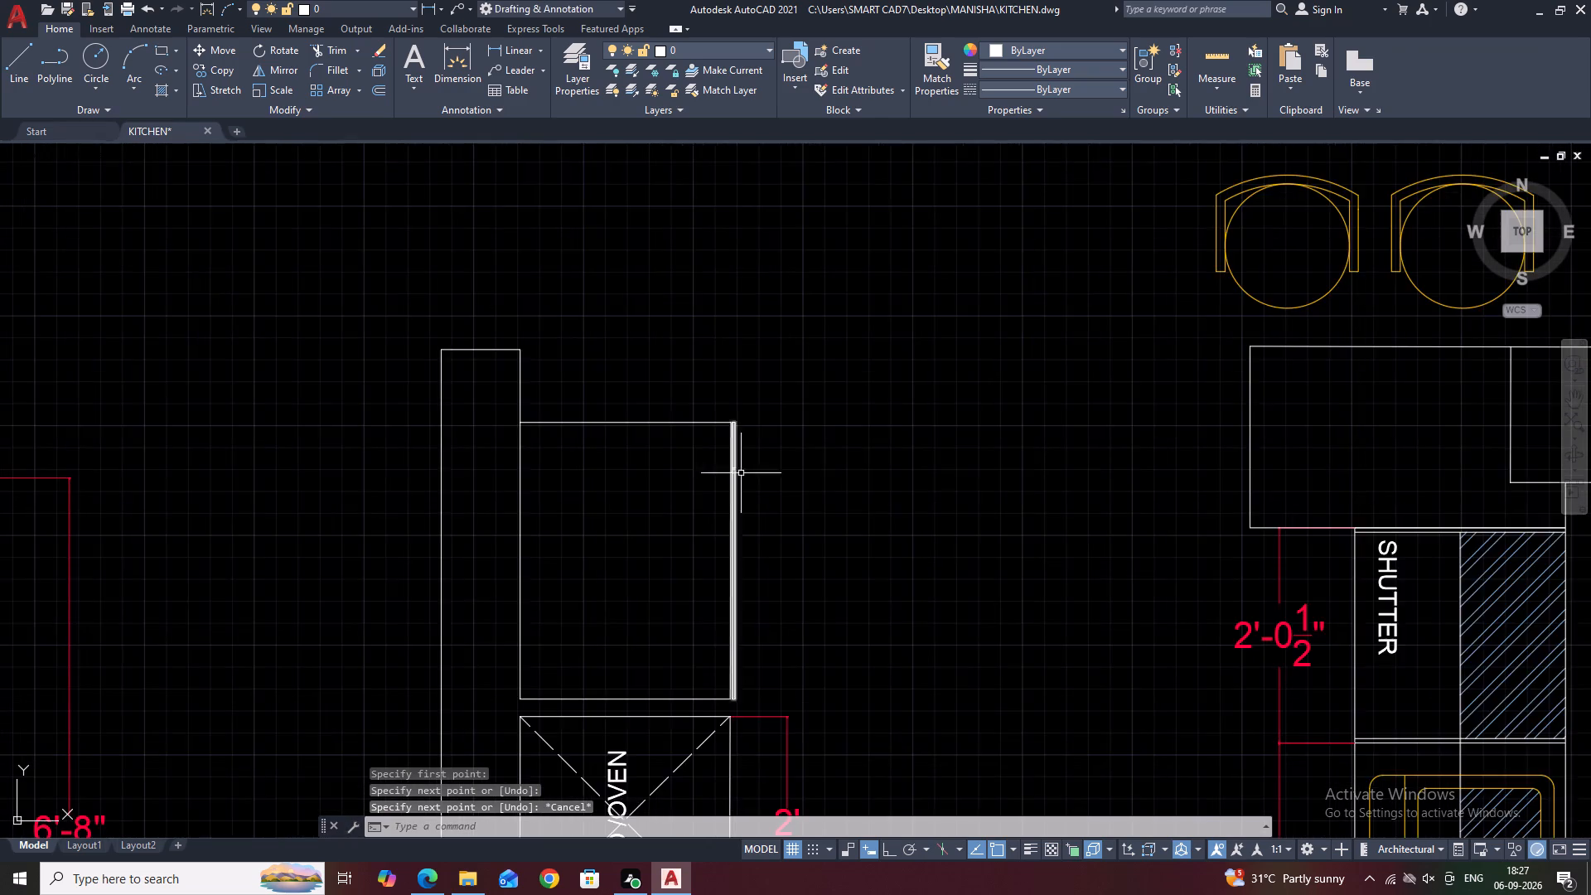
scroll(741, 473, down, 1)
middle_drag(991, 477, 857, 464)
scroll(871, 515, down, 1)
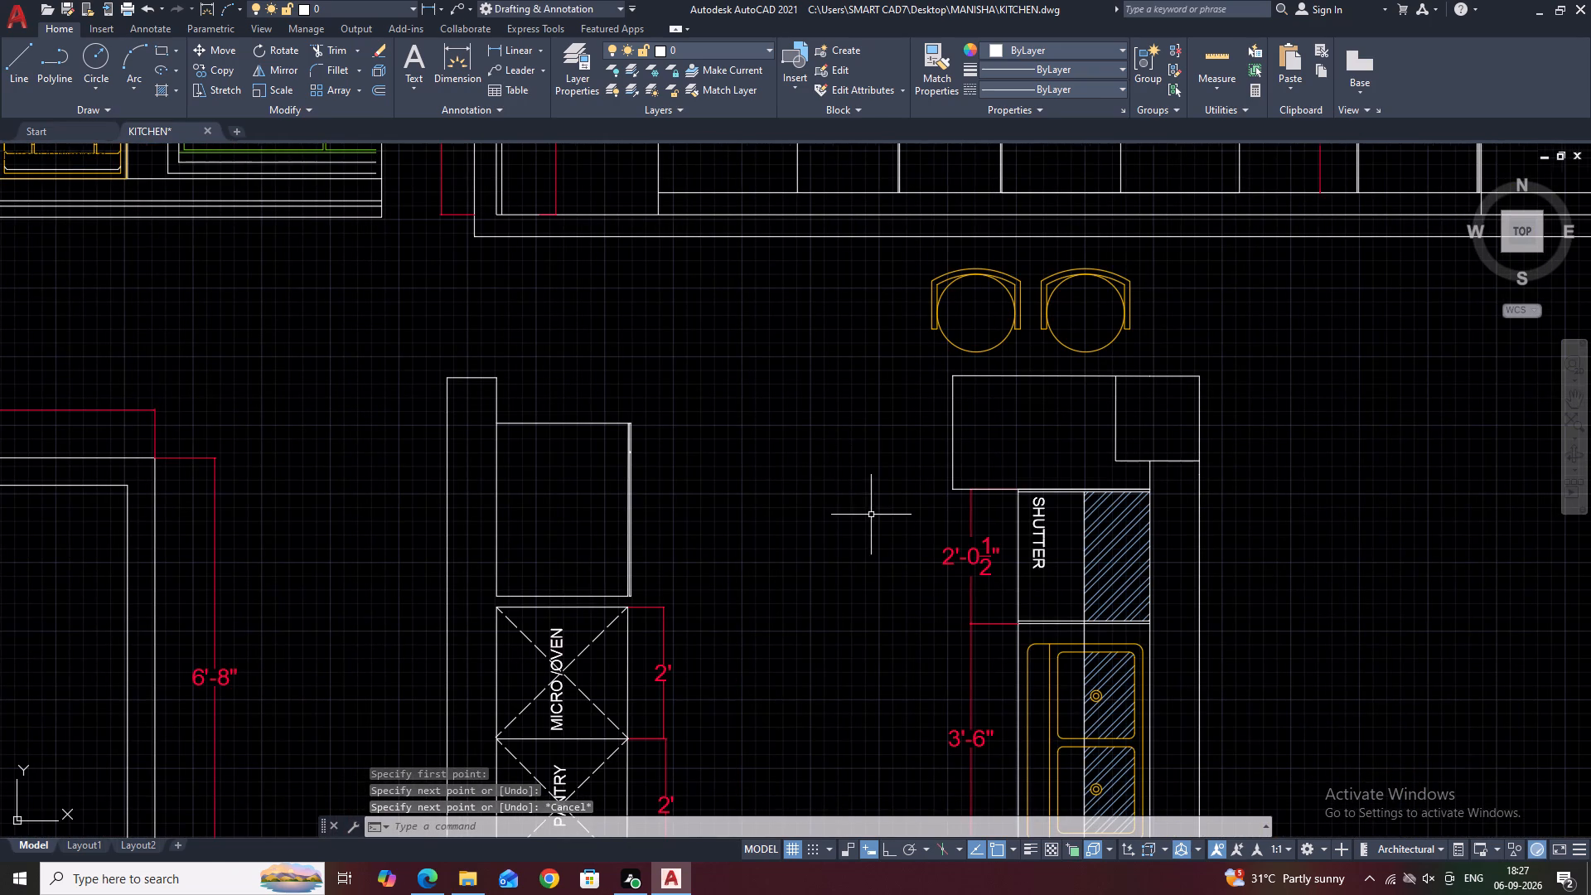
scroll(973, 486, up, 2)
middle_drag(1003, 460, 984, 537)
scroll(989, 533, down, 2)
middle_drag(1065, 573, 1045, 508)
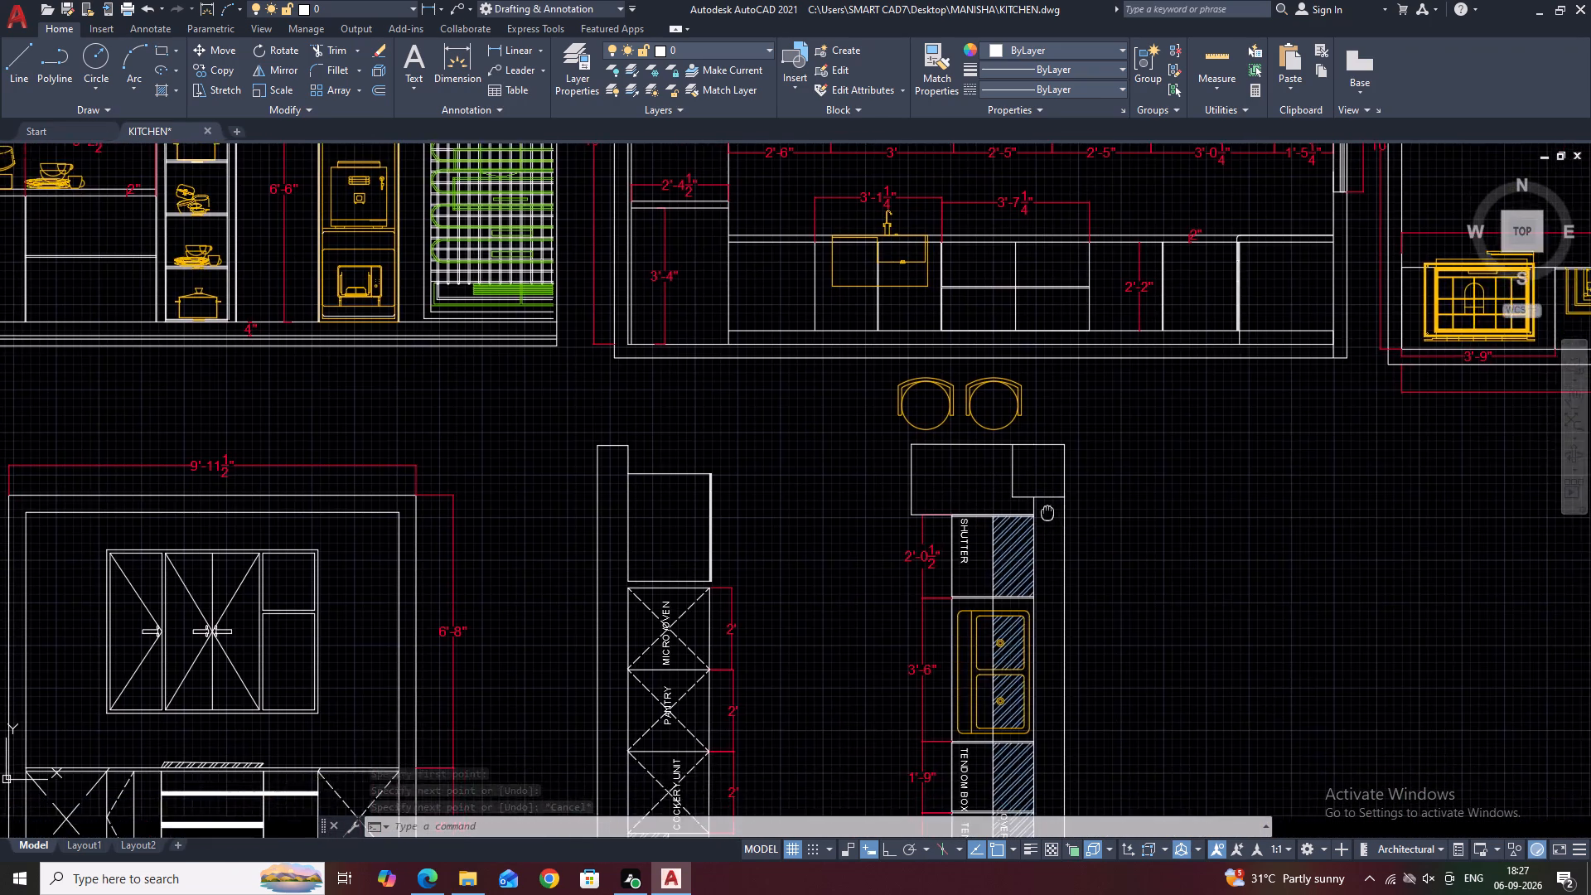
Move the SHUTTER label in the 2'-0 1/2" bay above the sink down and inward, towards the cabinet's centre.
scroll(948, 557, up, 2)
middle_drag(1002, 571, 989, 464)
middle_drag(933, 385, 953, 465)
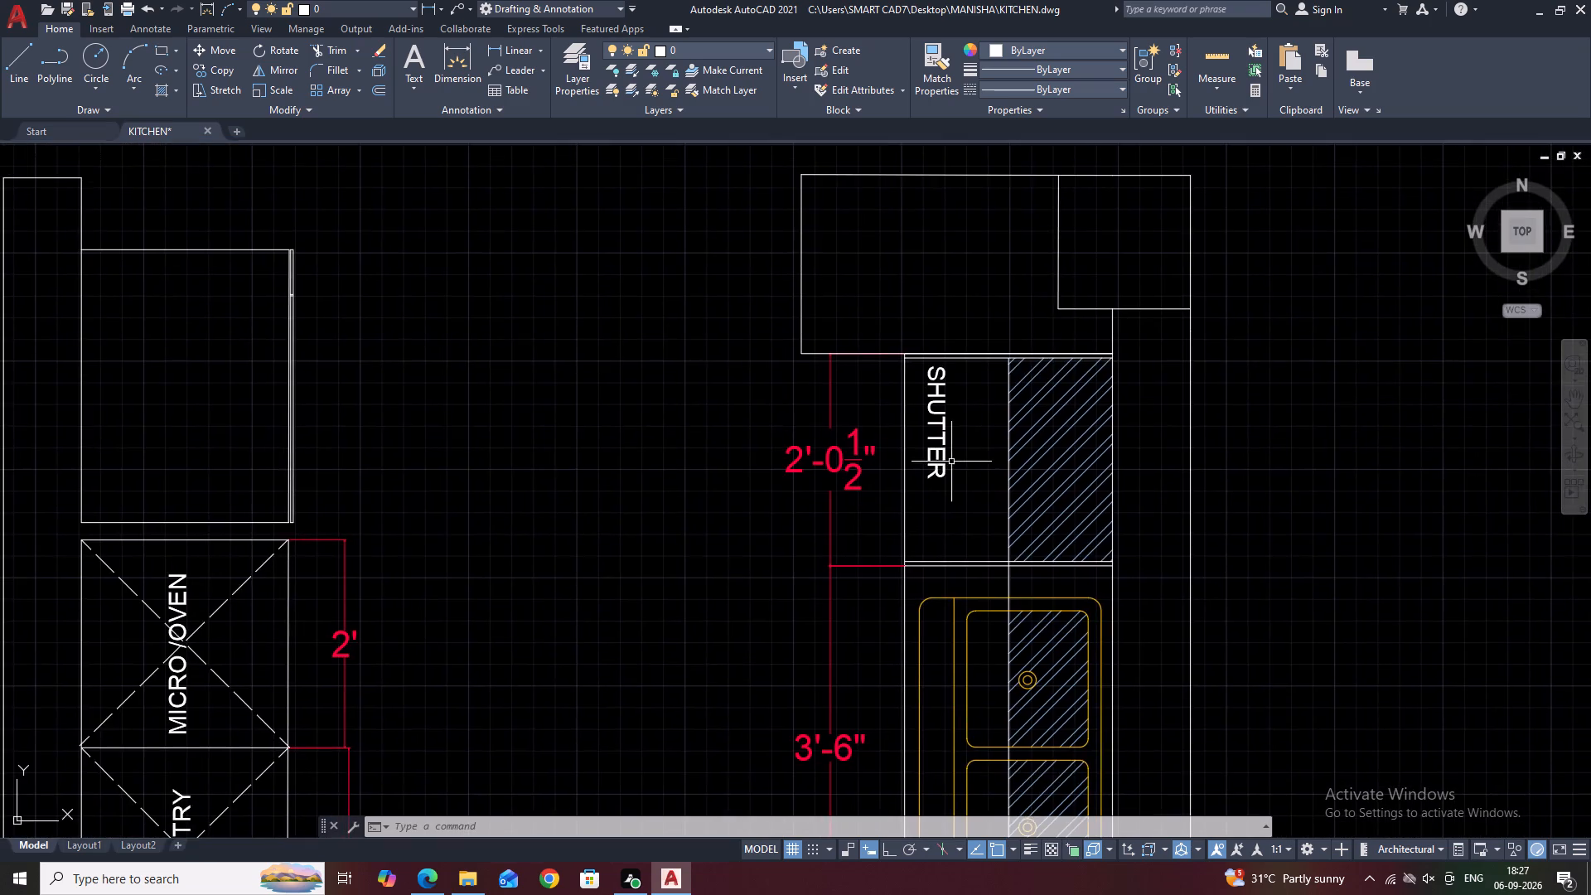
scroll(951, 461, down, 1)
scroll(937, 435, up, 2)
drag(980, 541, 960, 486)
click(929, 415)
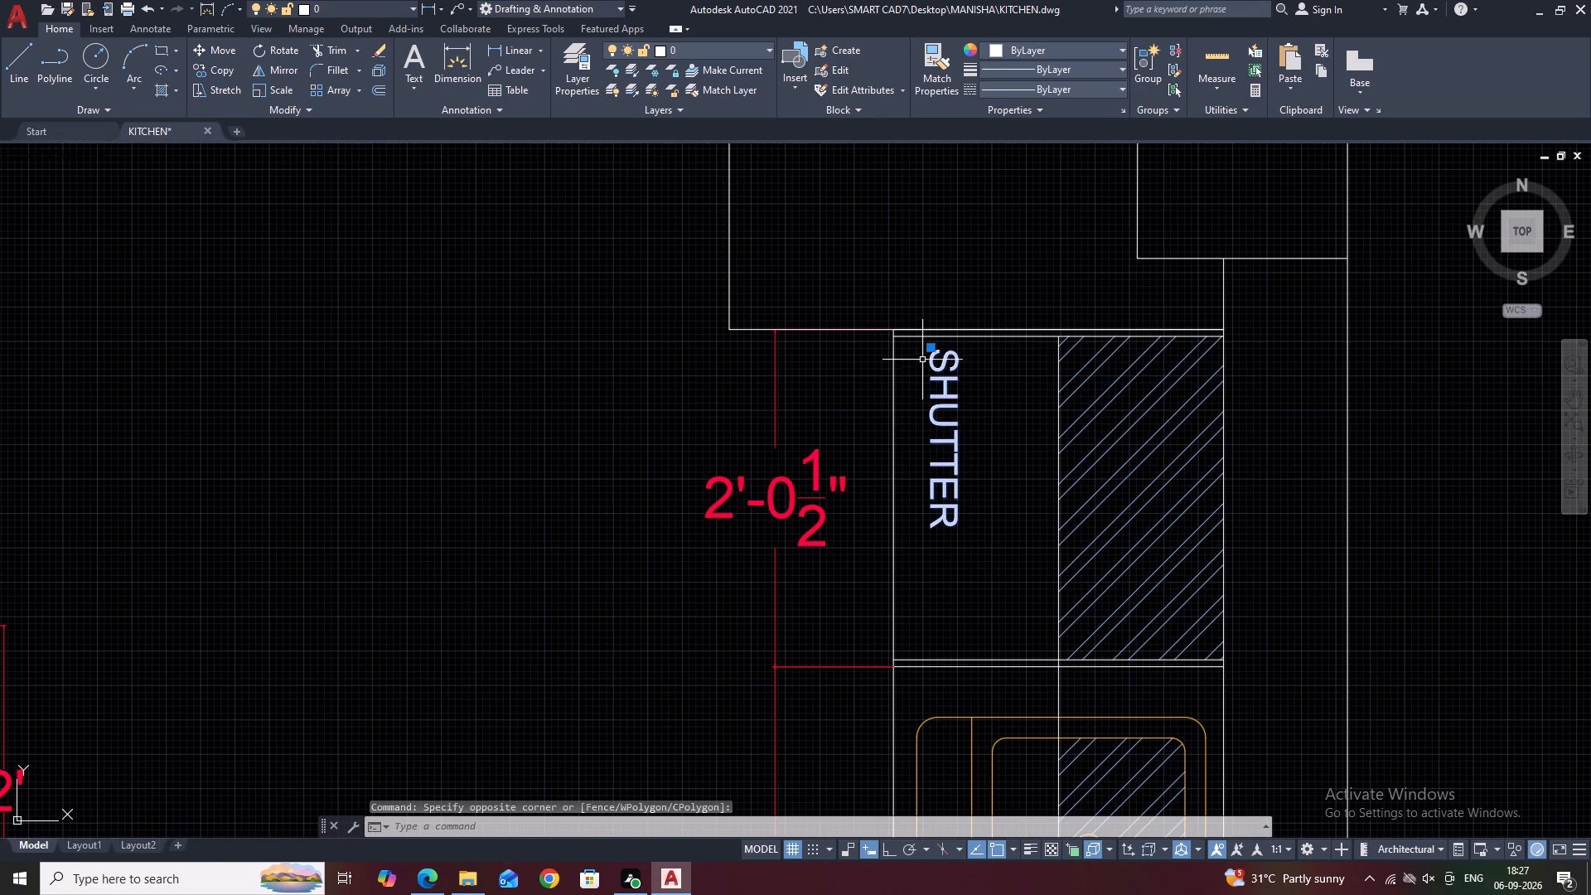
click(927, 346)
click(945, 419)
scroll(959, 395, down, 4)
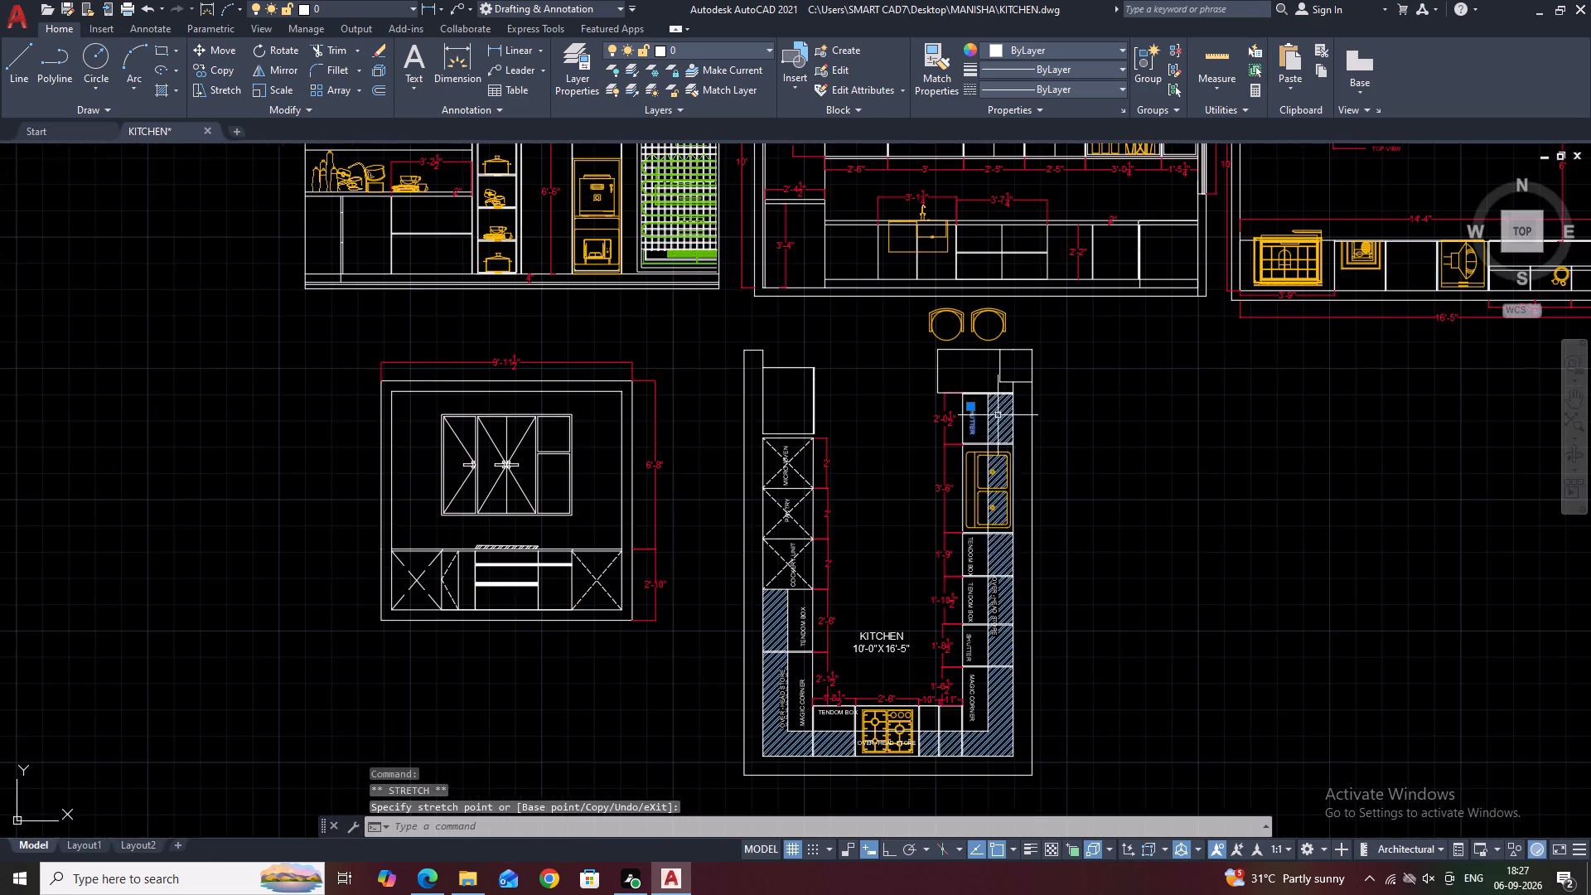
Shift the SHUTTER label in the 1'-8 1/2" bay away from the counter's front edge, towards the middle of the cabinet.
middle_drag(1020, 470, 1013, 440)
scroll(945, 538, up, 3)
middle_drag(990, 539, 1009, 375)
middle_drag(1179, 596, 1153, 452)
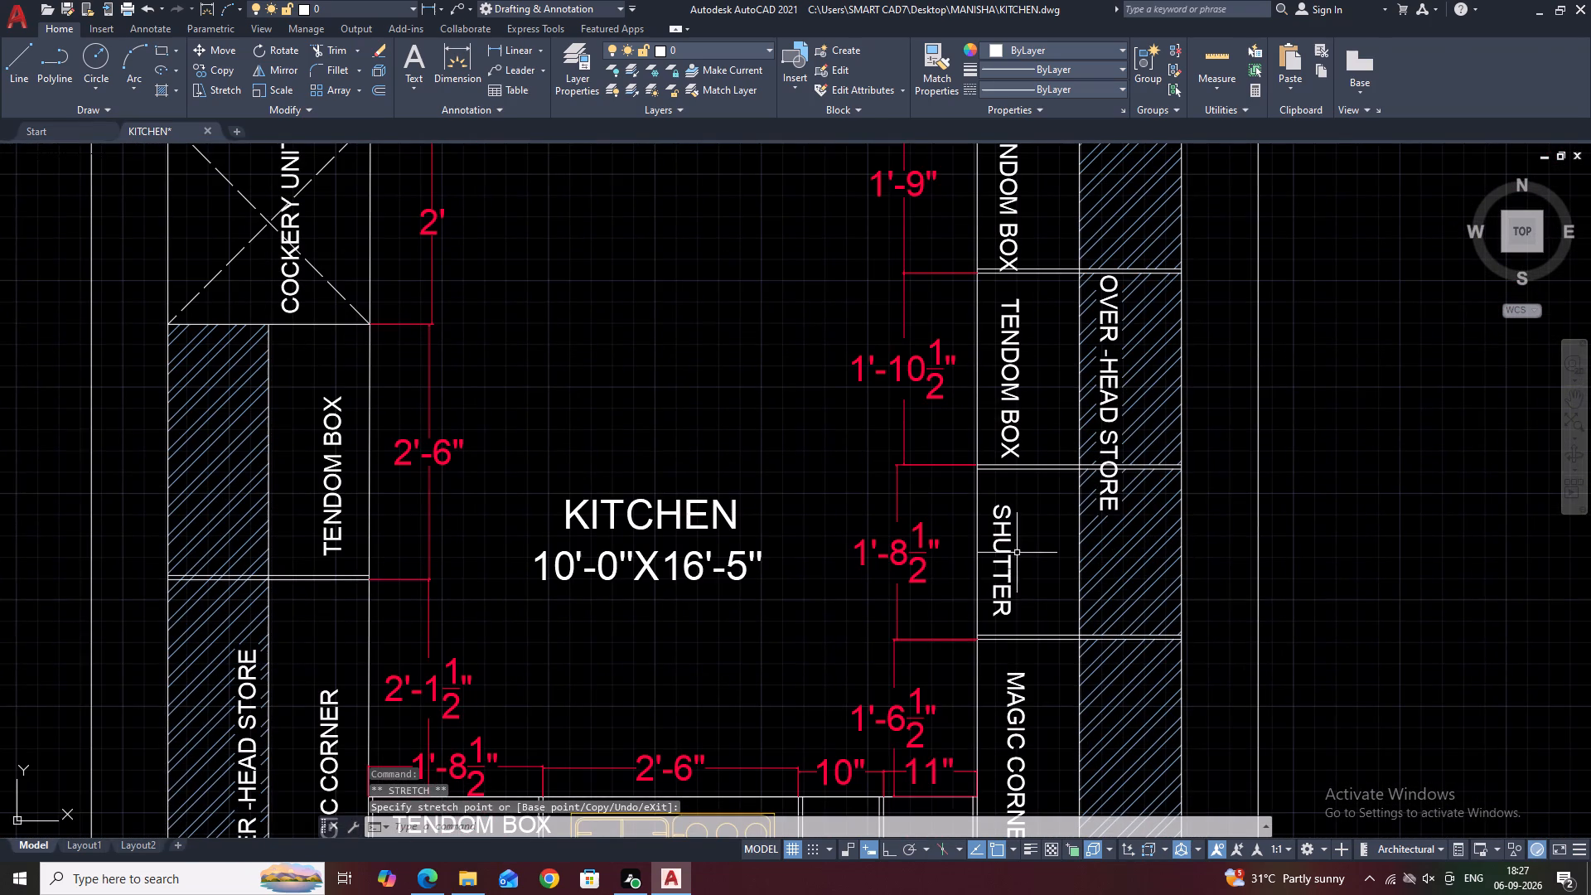
scroll(1043, 602, up, 1)
scroll(978, 554, up, 2)
drag(1064, 575, 1041, 546)
click(971, 431)
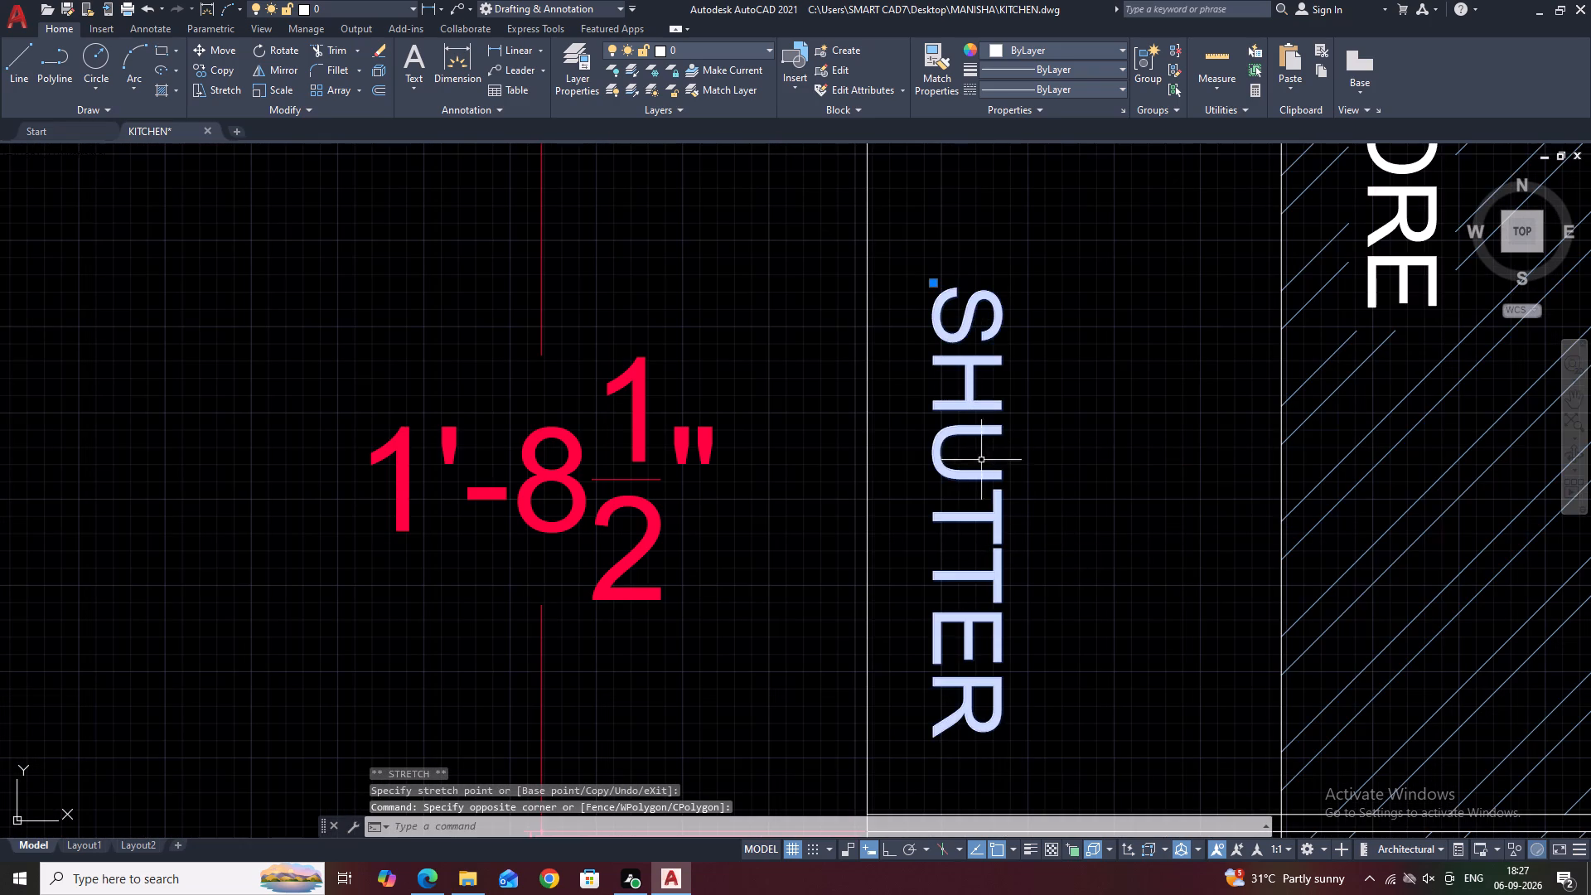
click(932, 286)
click(1037, 297)
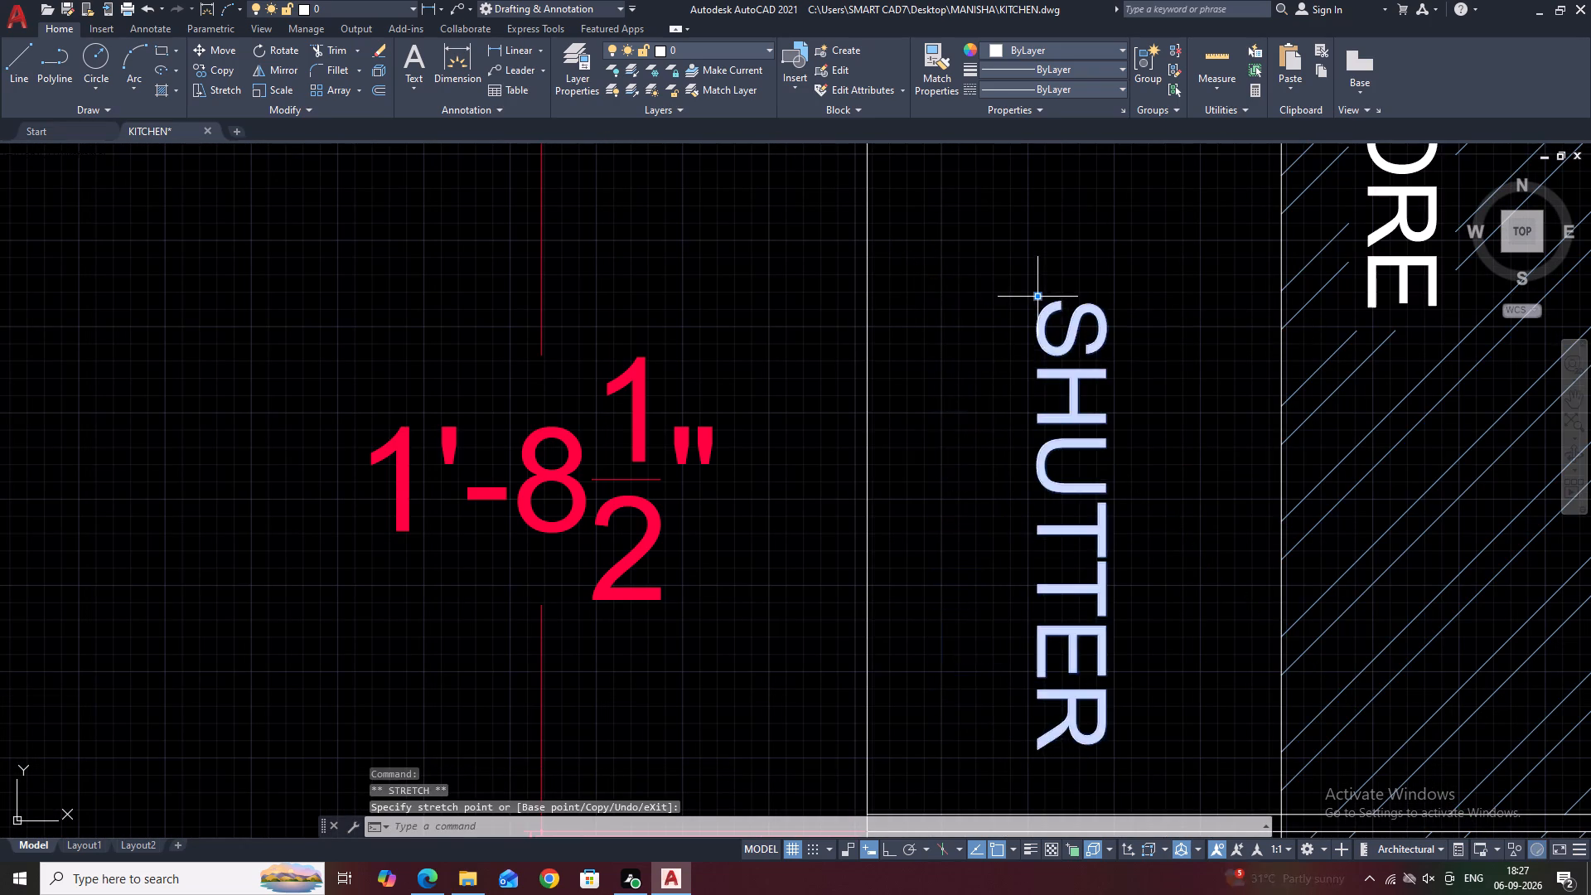
scroll(1037, 292, down, 4)
Shift the MAGIC CORNER label beside the 1'-6 1/2" dimension inward, in line with the SHUTTER label above it, and clear the selection.
middle_drag(1106, 393, 1098, 365)
scroll(1023, 535, up, 2)
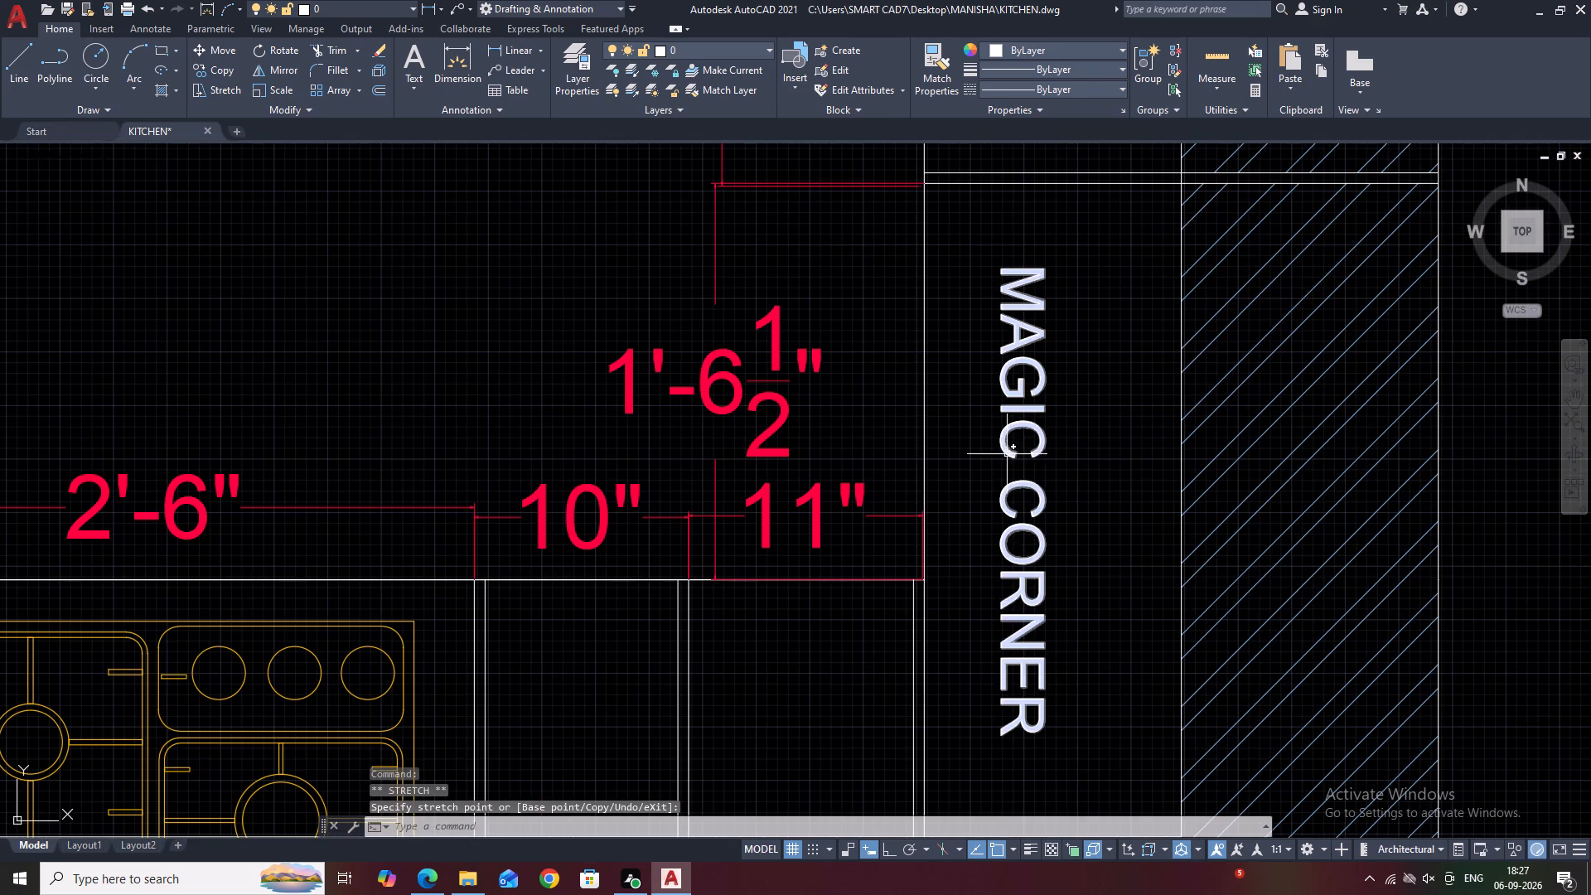
middle_drag(1017, 564, 1071, 534)
middle_drag(959, 571, 982, 550)
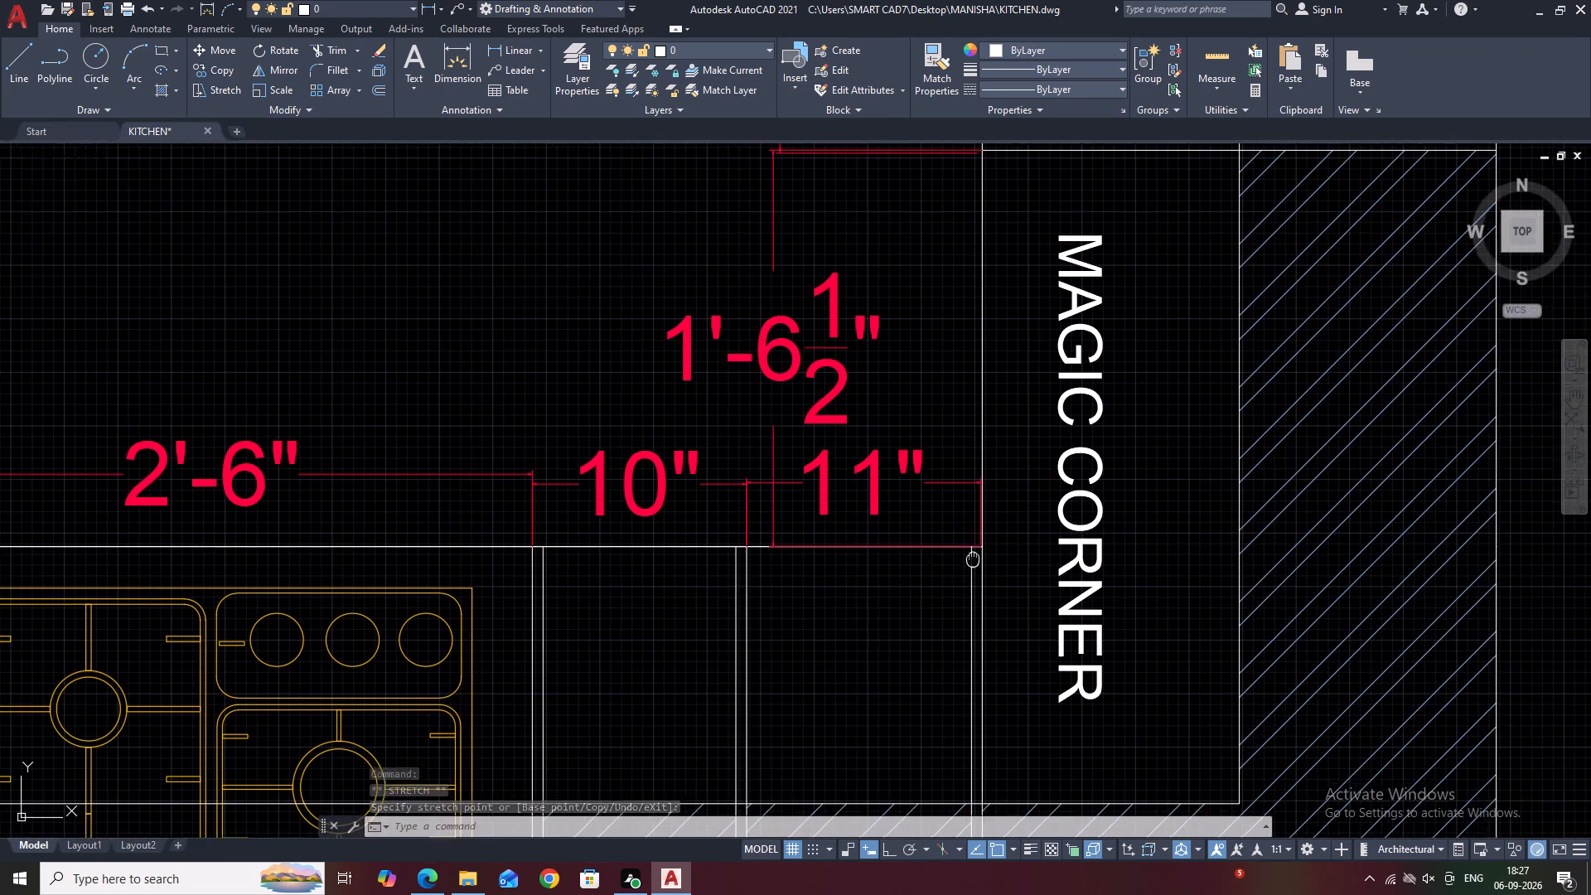
middle_drag(982, 550, 1006, 520)
scroll(1029, 494, down, 4)
scroll(1038, 476, up, 2)
click(1091, 501)
click(1039, 410)
middle_drag(1047, 434, 1047, 462)
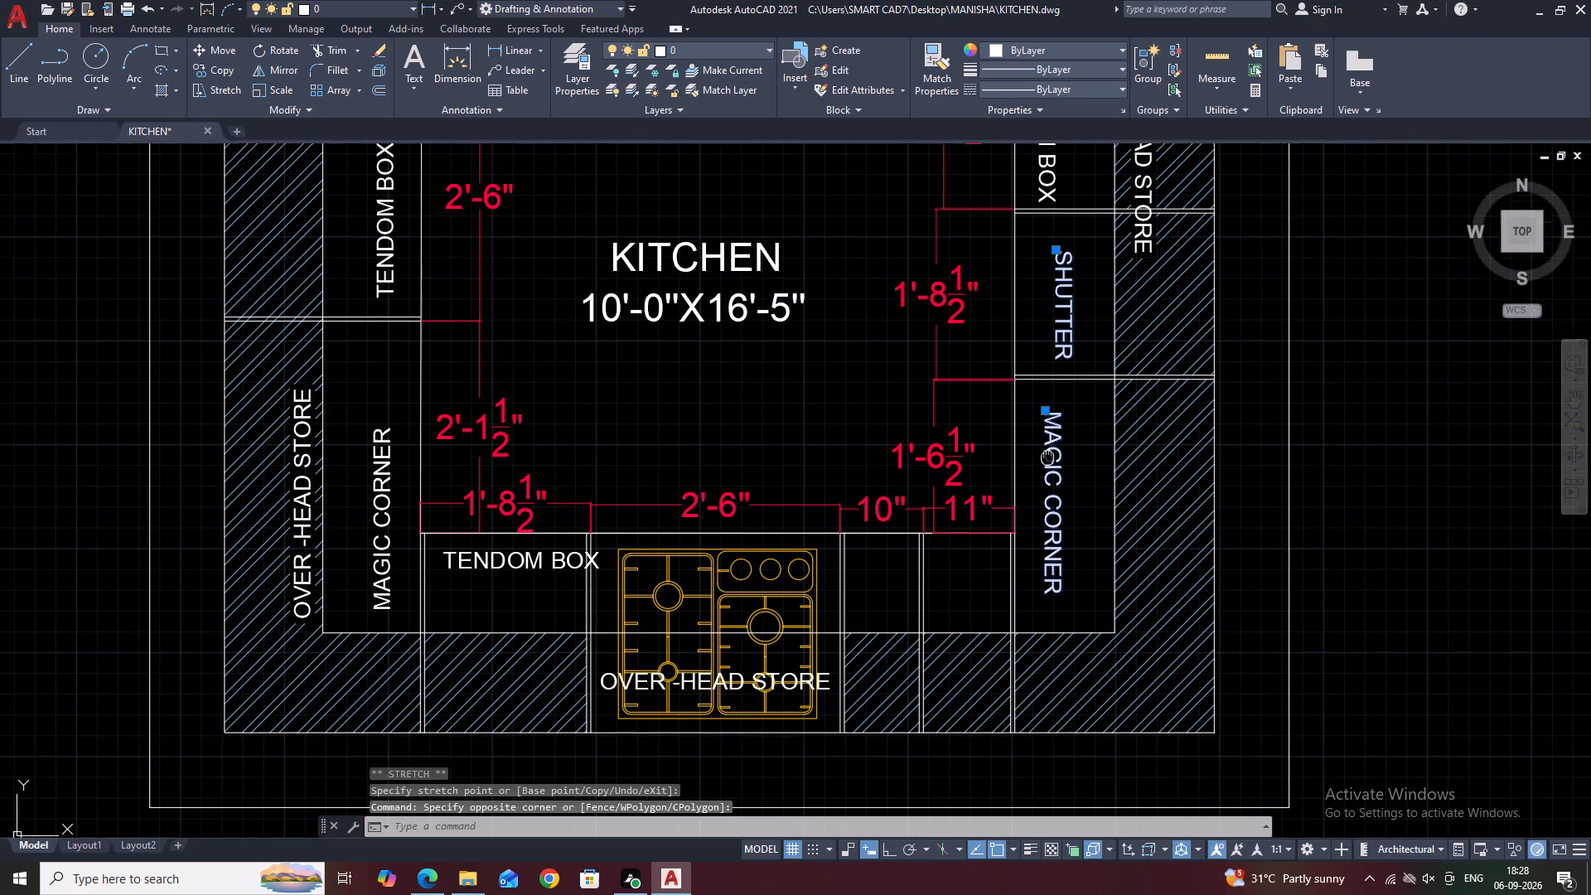
middle_drag(1047, 462, 1042, 467)
scroll(1042, 433, up, 2)
click(1028, 418)
click(1079, 418)
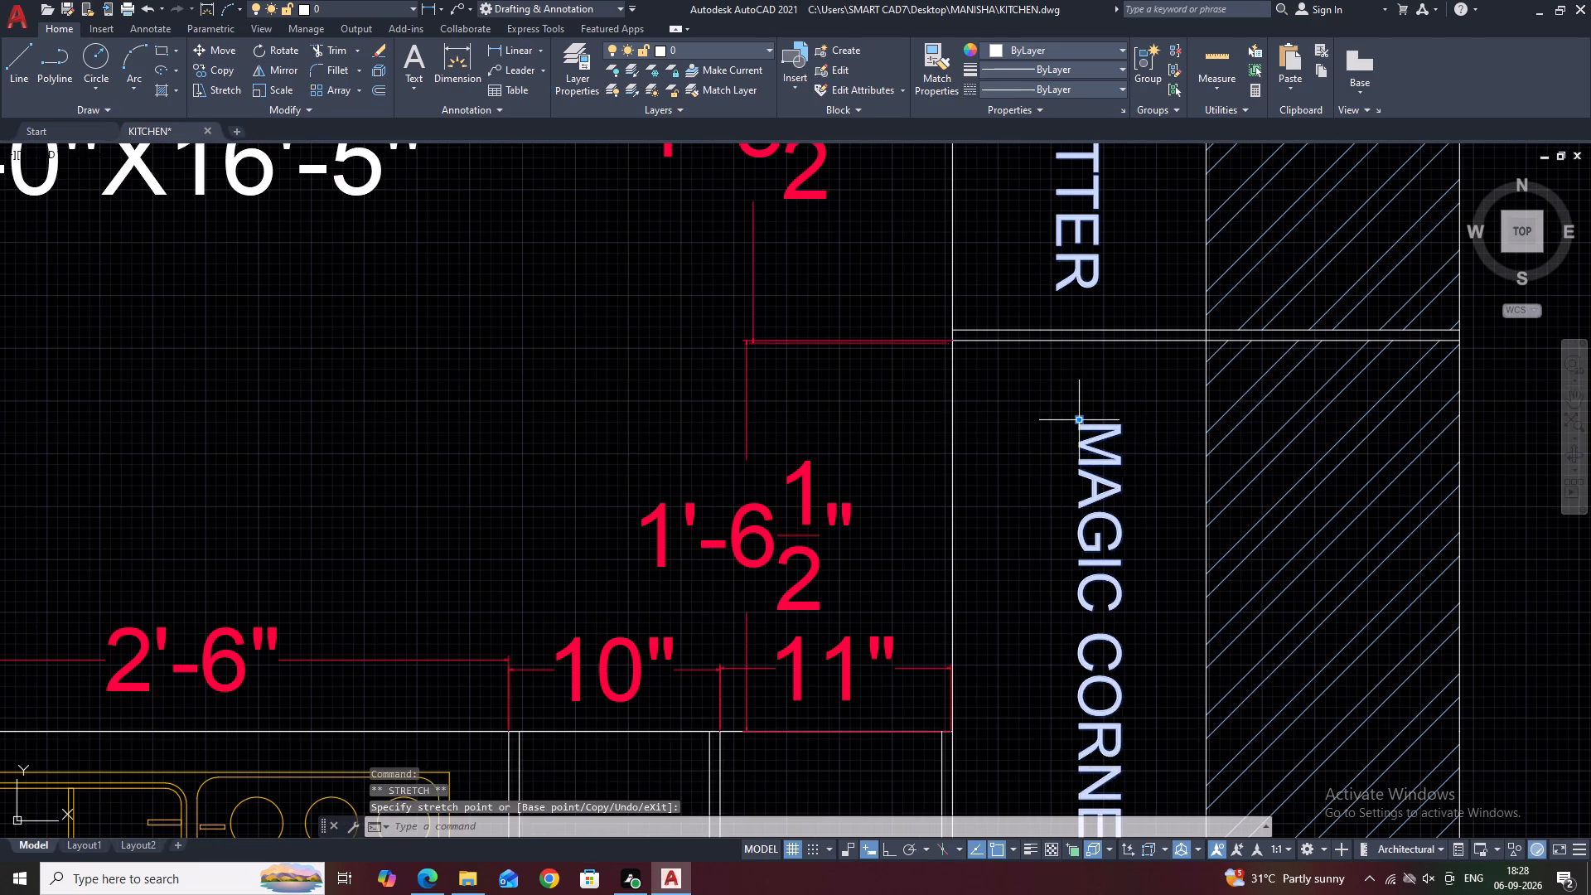
scroll(1070, 414, down, 4)
right_click(878, 394)
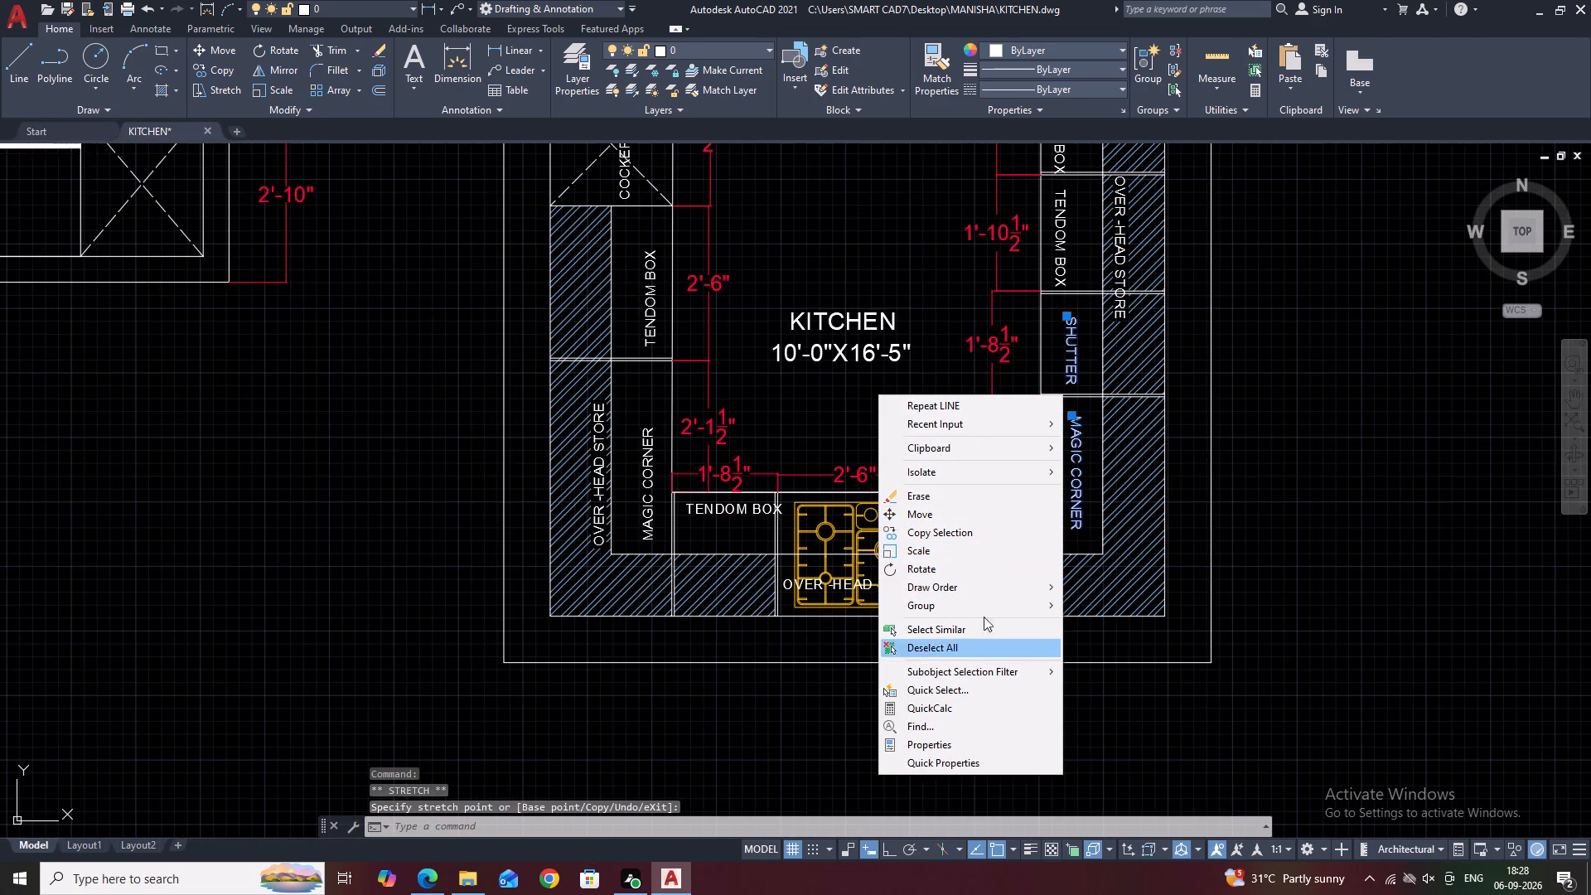
click(975, 655)
Move the horizontal TENDOM BOX label so it fits inside the 1'-8 1/2" bay beside the cooktop, and clear the selection.
scroll(727, 540, up, 1)
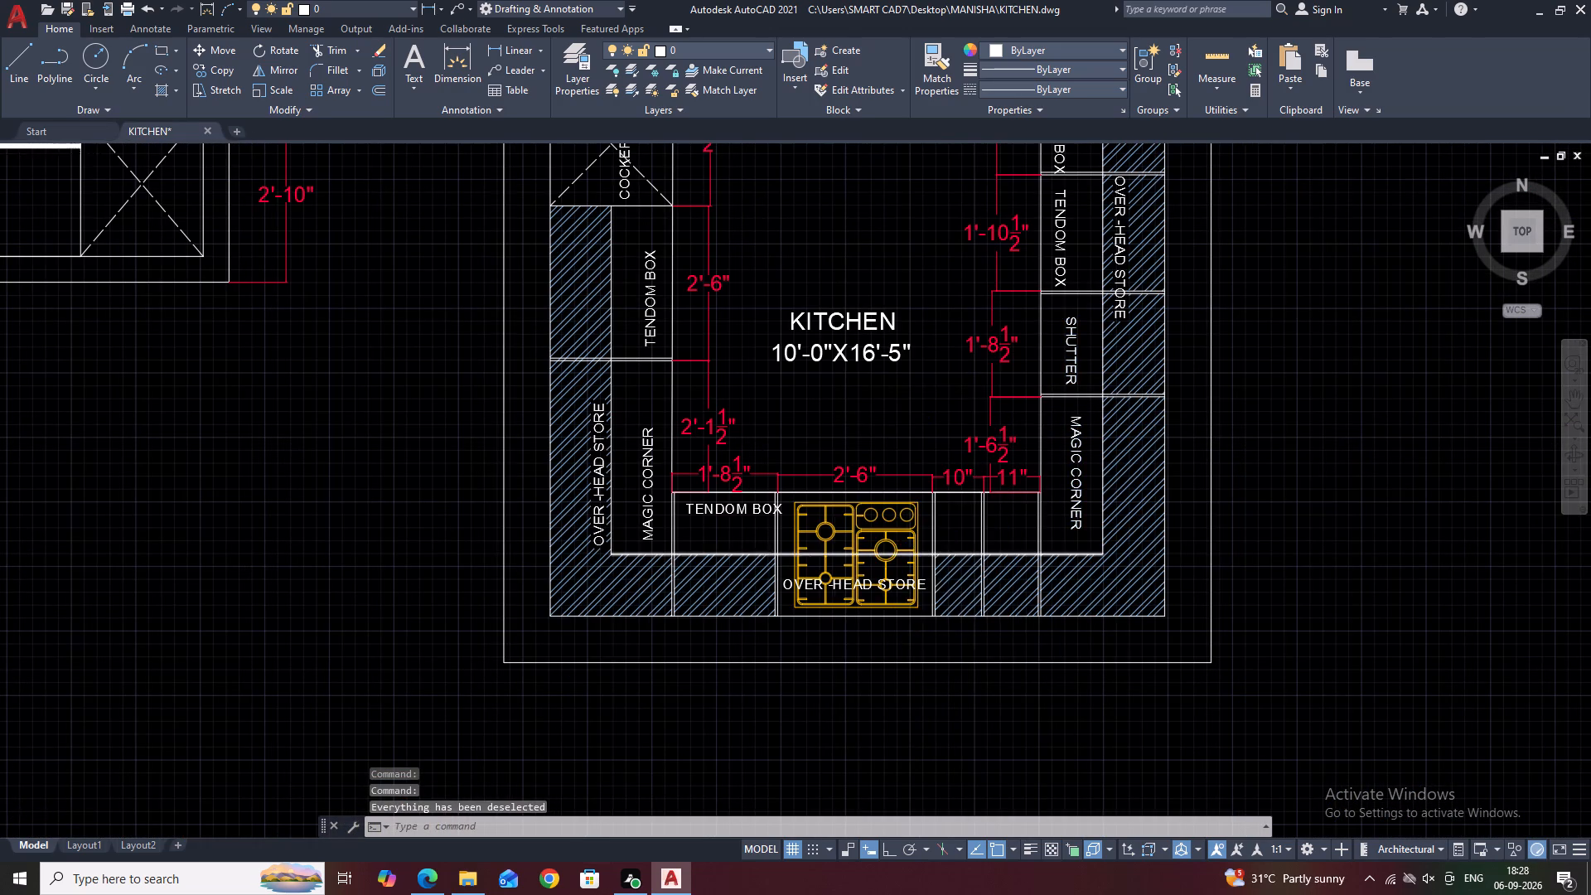
middle_drag(766, 552, 900, 562)
scroll(872, 515, up, 2)
drag(898, 545, 887, 518)
click(833, 452)
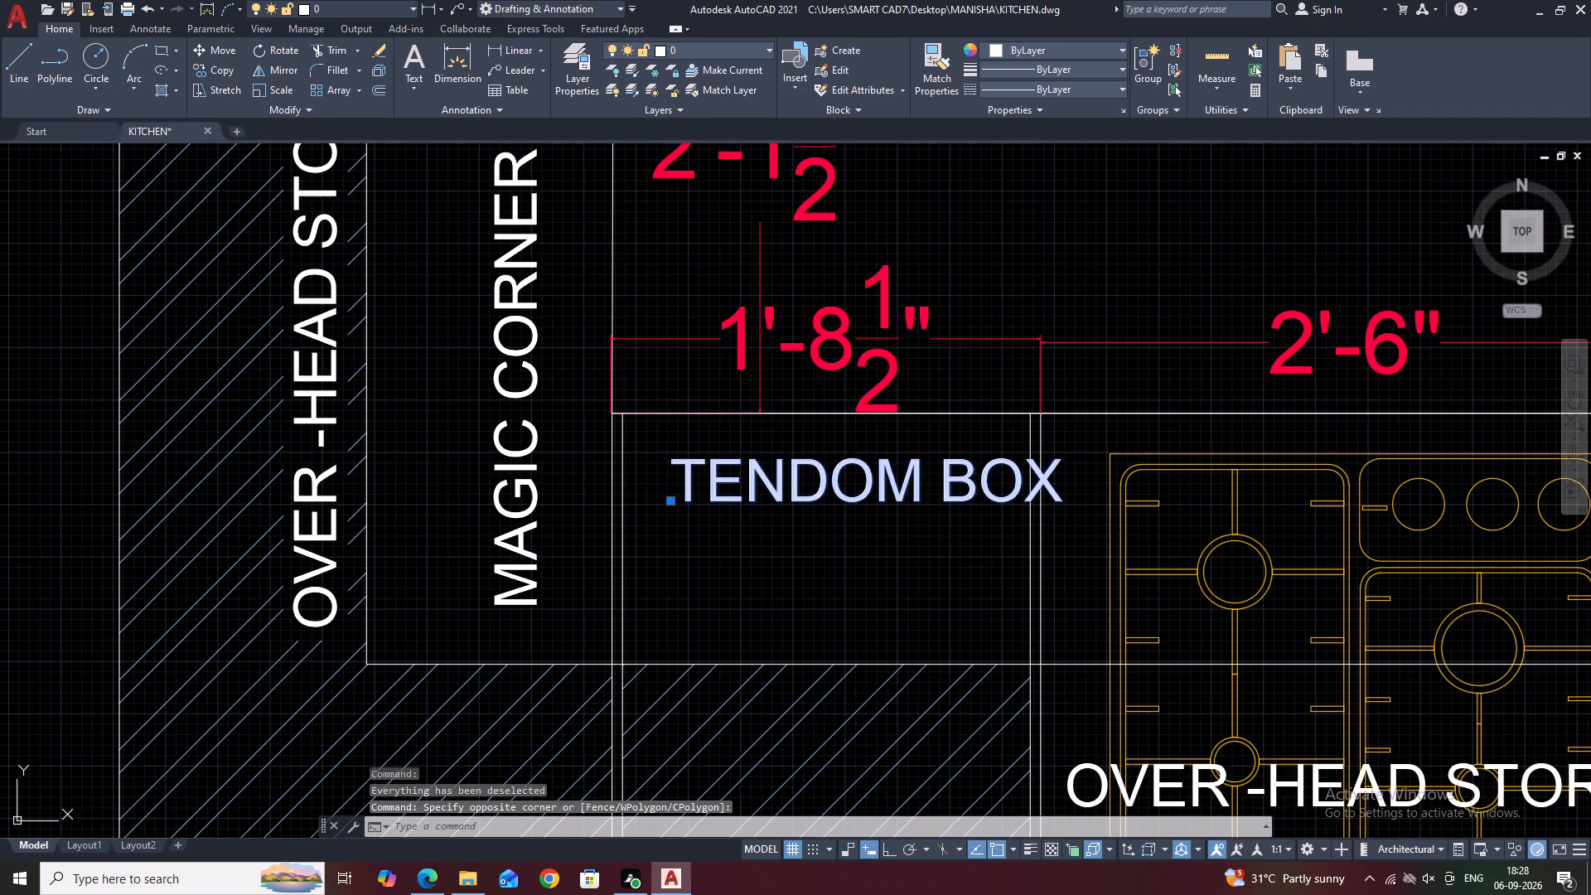
click(665, 500)
click(670, 508)
click(670, 500)
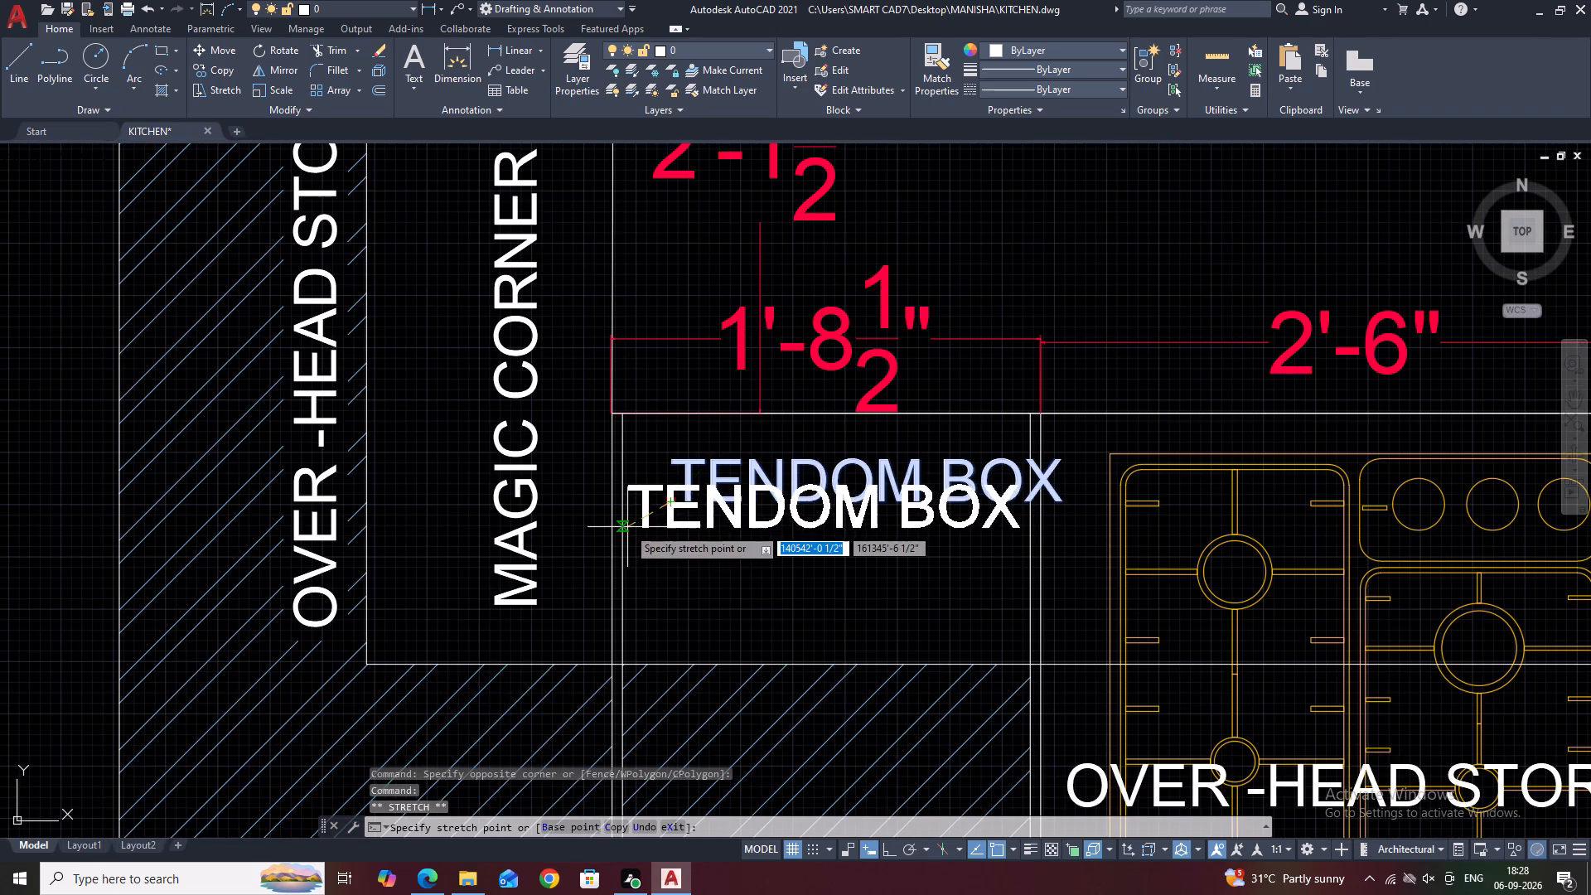
click(627, 527)
scroll(672, 515, down, 3)
middle_drag(840, 451, 763, 500)
right_drag(844, 281, 843, 273)
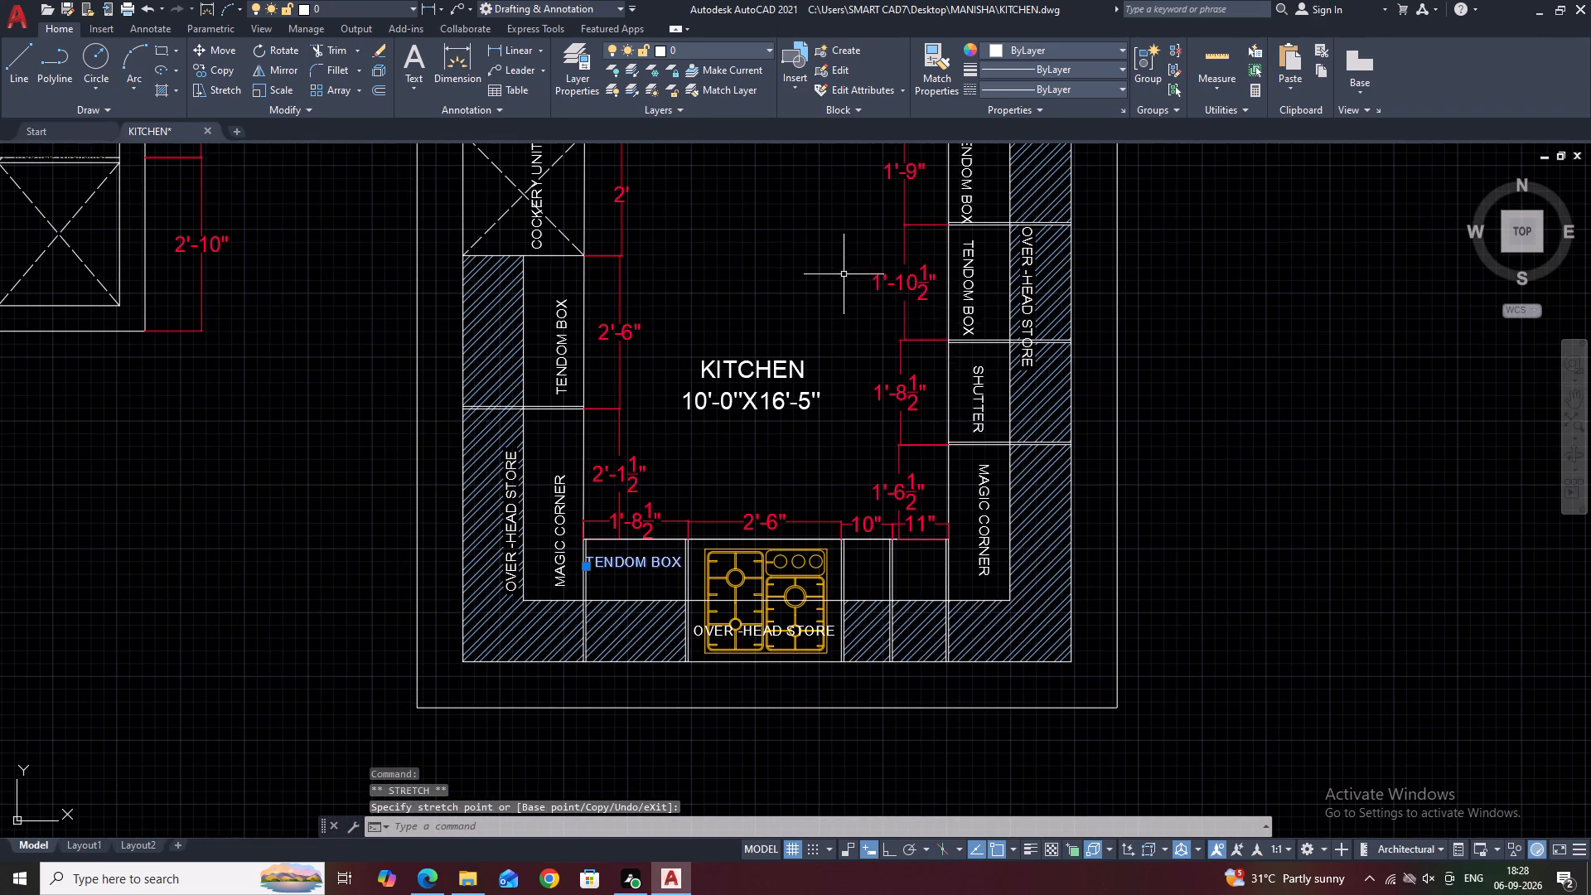
right_drag(843, 273, 843, 273)
click(918, 597)
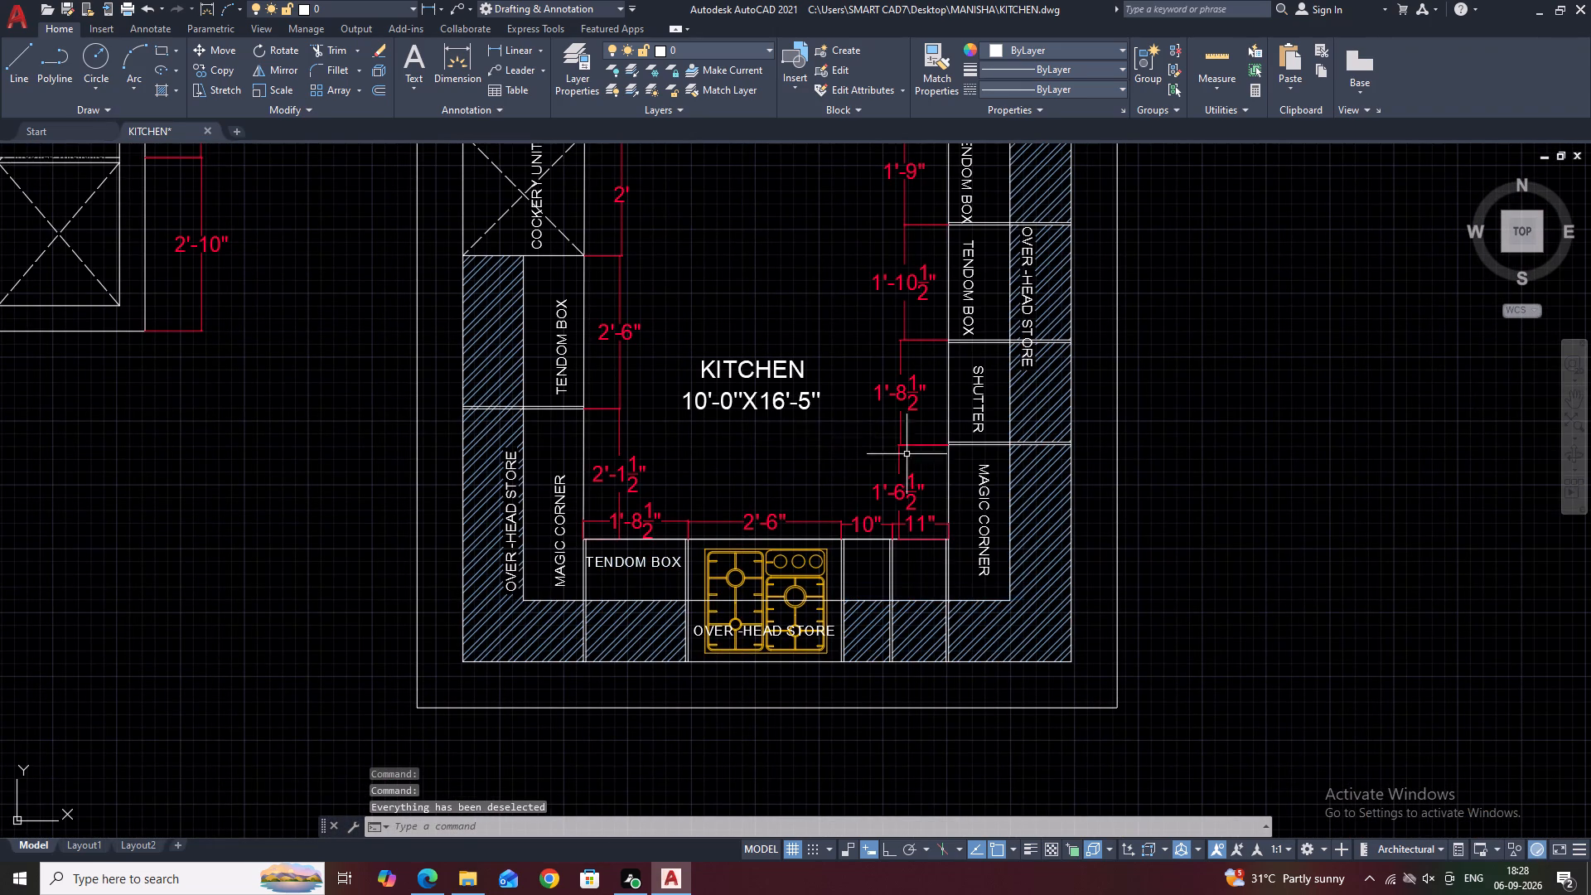
Copy the horizontal TENDOM BOX label into the 10" bay on the other side of the cooktop.
scroll(915, 462, down, 2)
middle_drag(924, 433, 946, 459)
scroll(890, 543, up, 2)
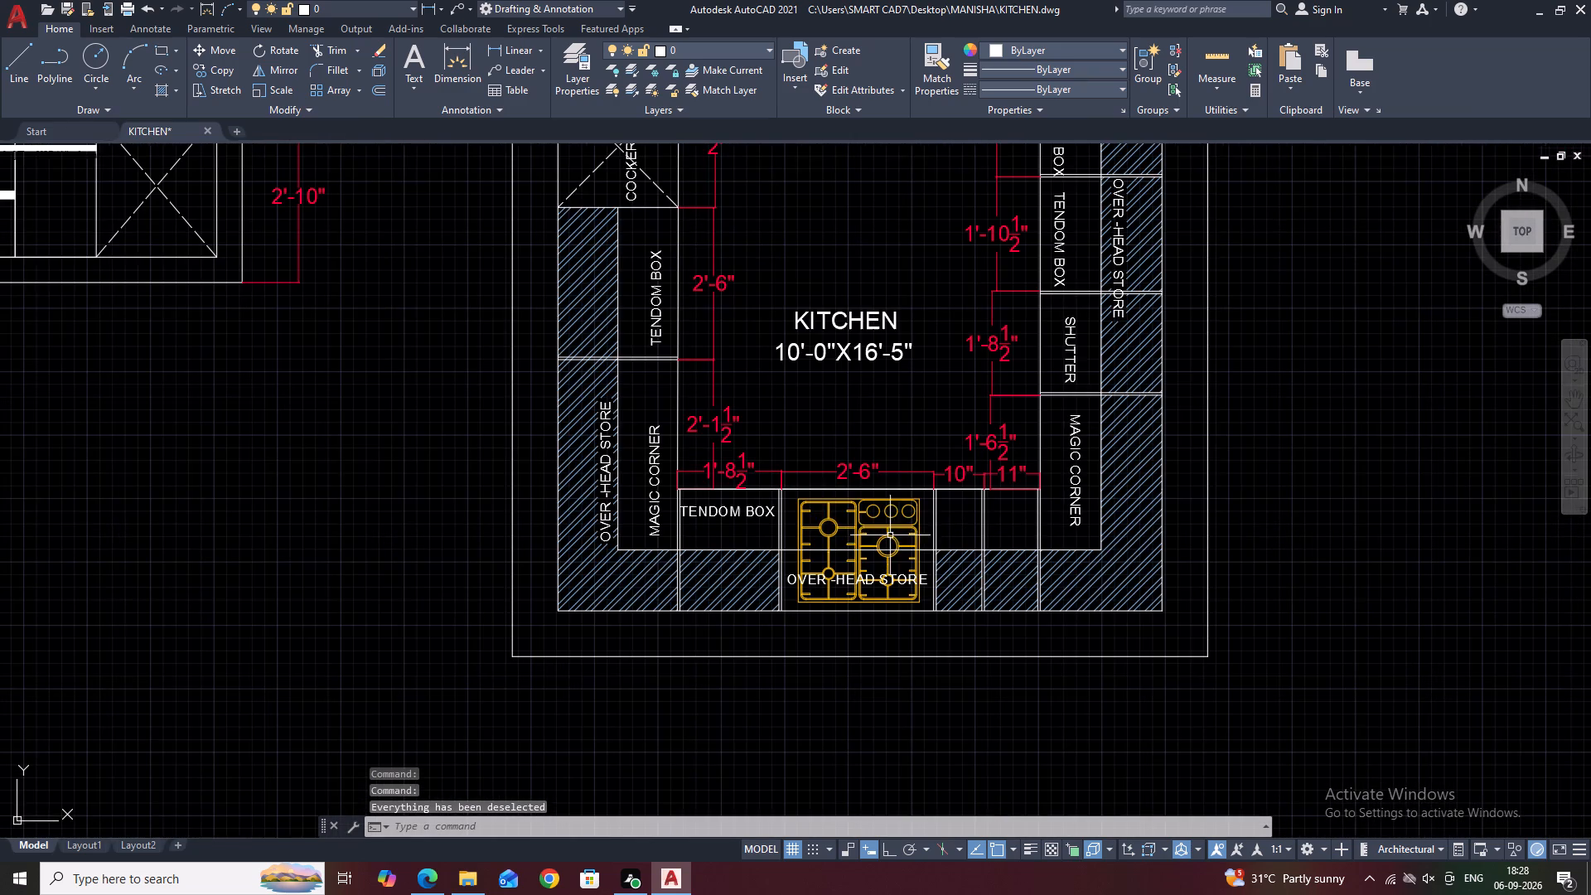
scroll(917, 580, up, 2)
middle_drag(933, 480, 938, 523)
scroll(936, 516, down, 1)
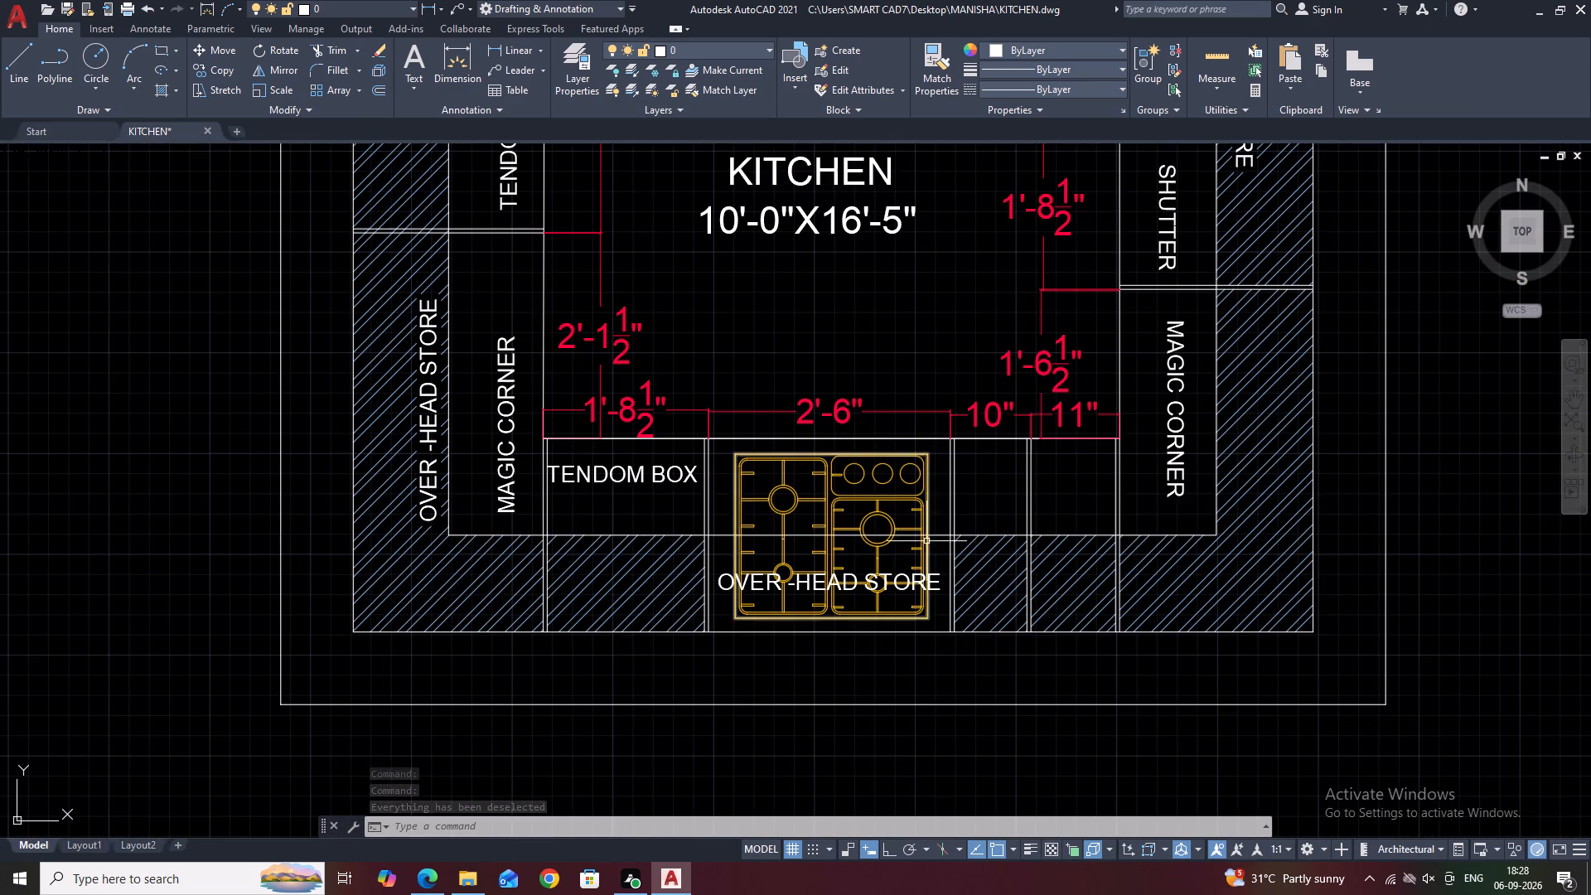
click(674, 475)
click(656, 490)
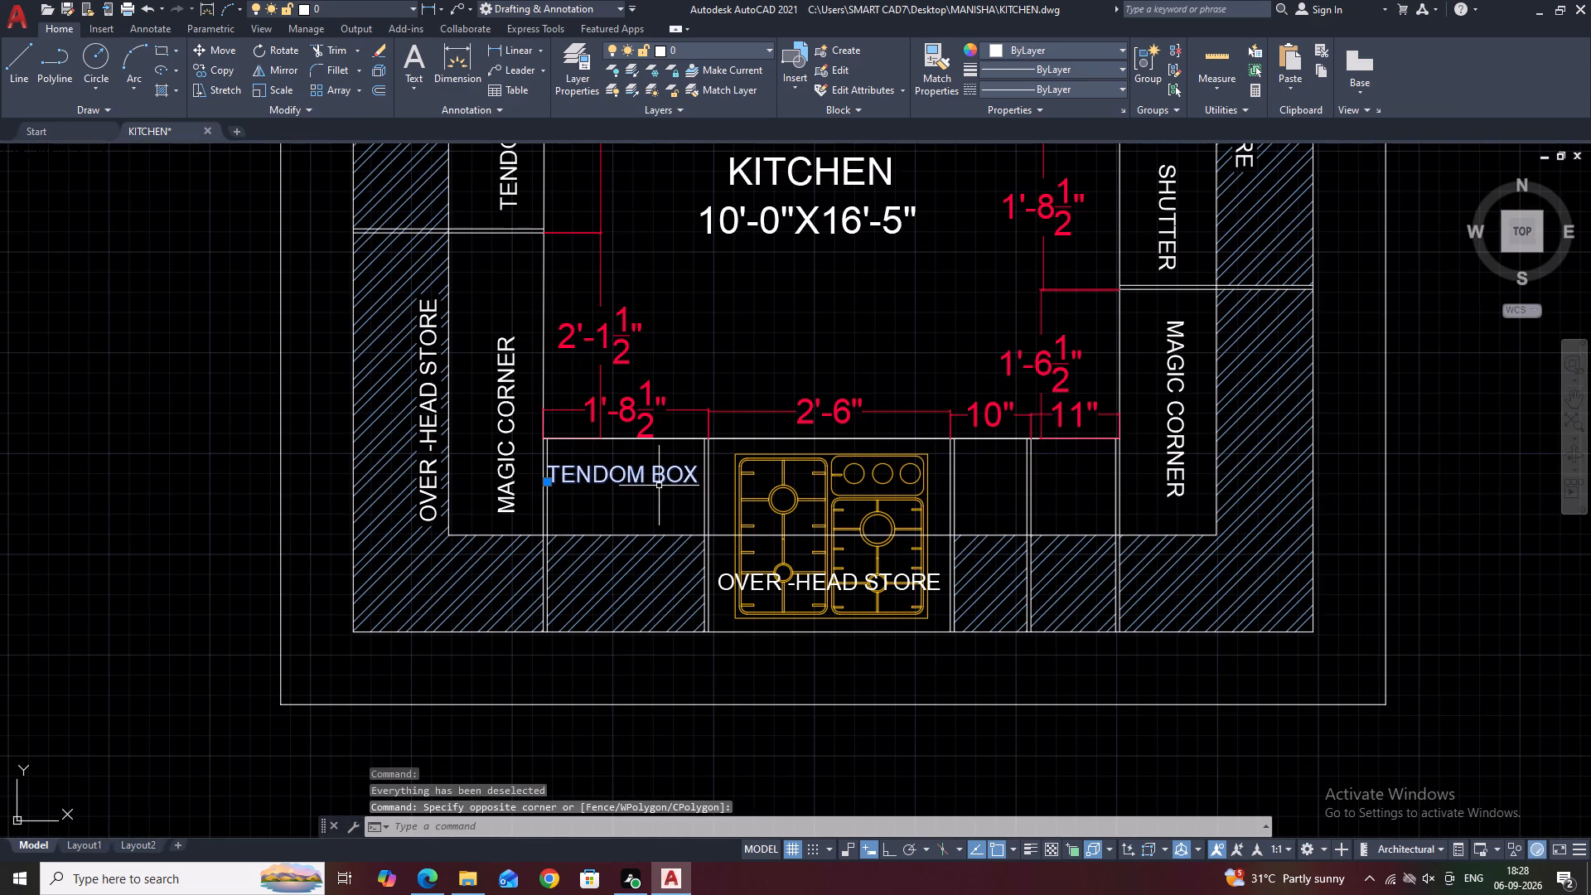
text(CO)
key(space)
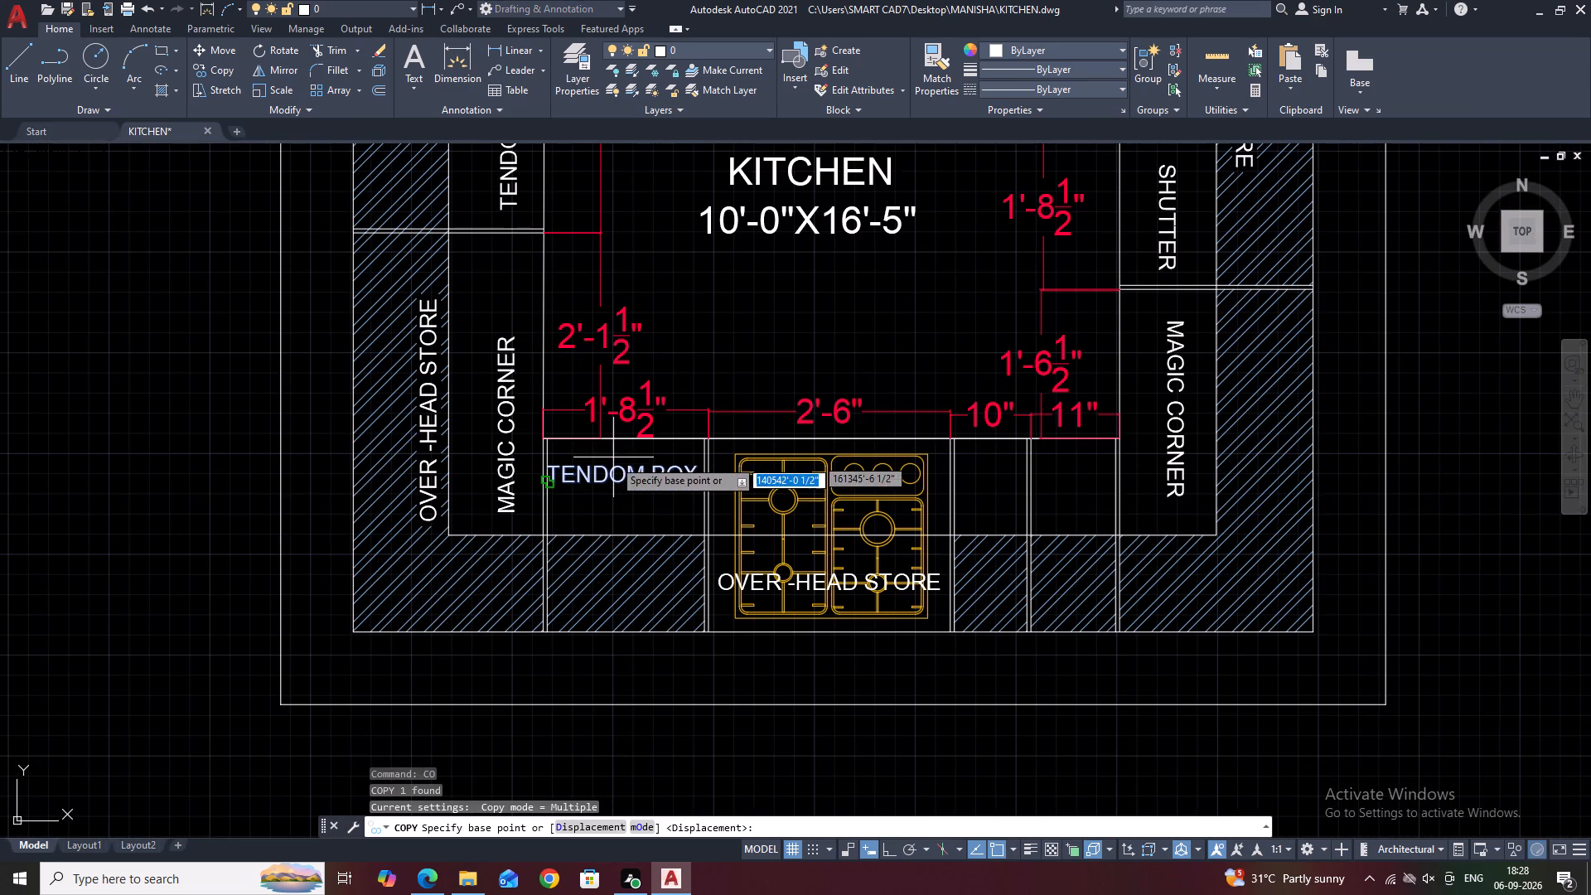
click(609, 490)
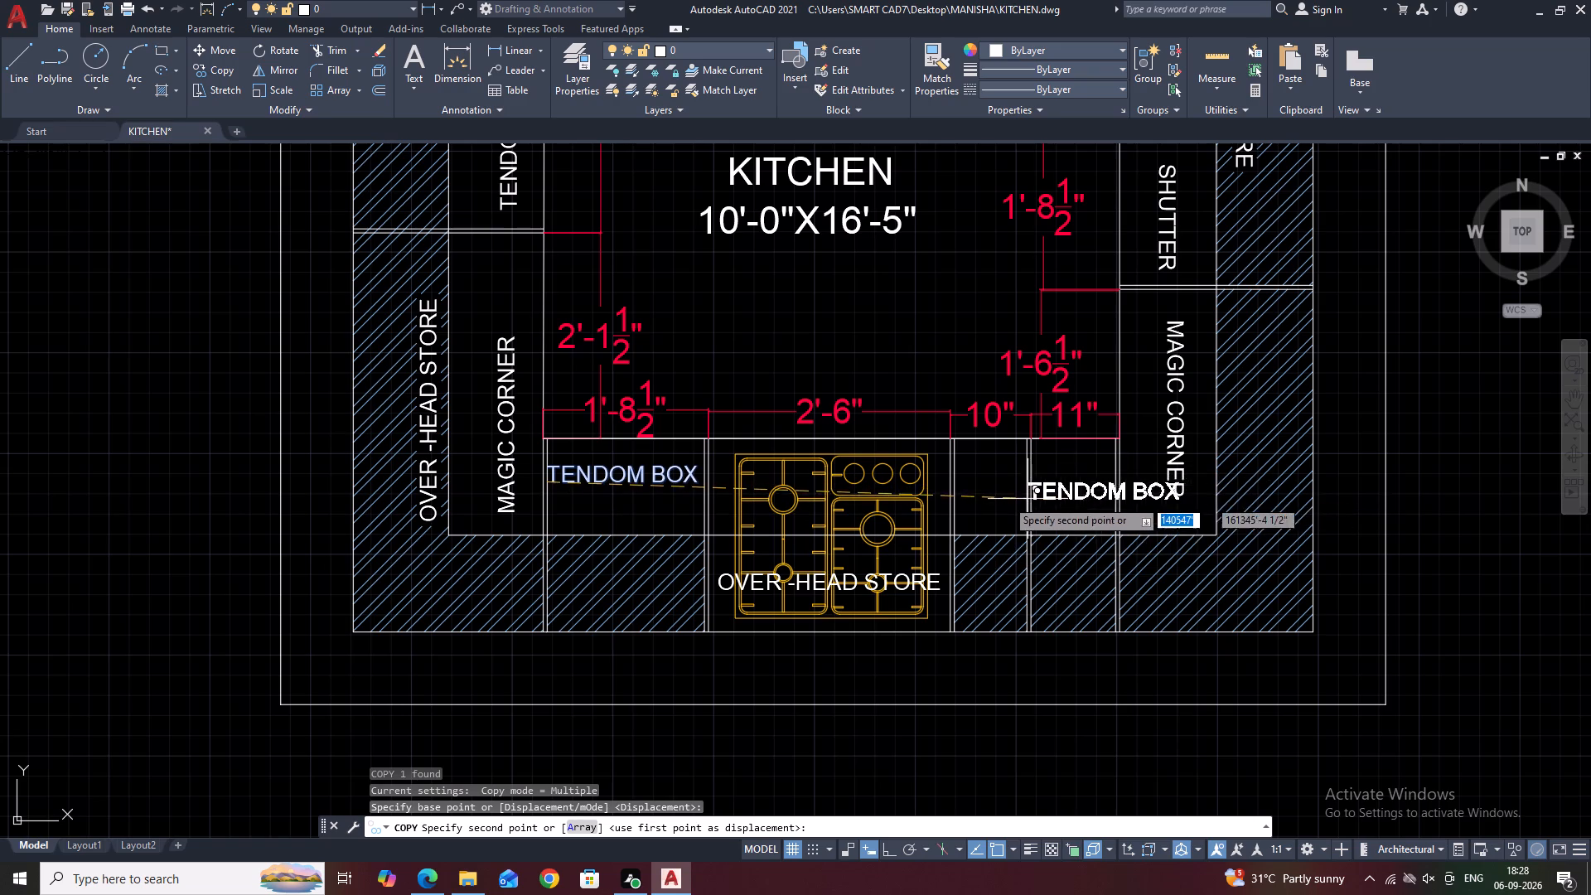
scroll(978, 499, up, 3)
drag(917, 408, 916, 418)
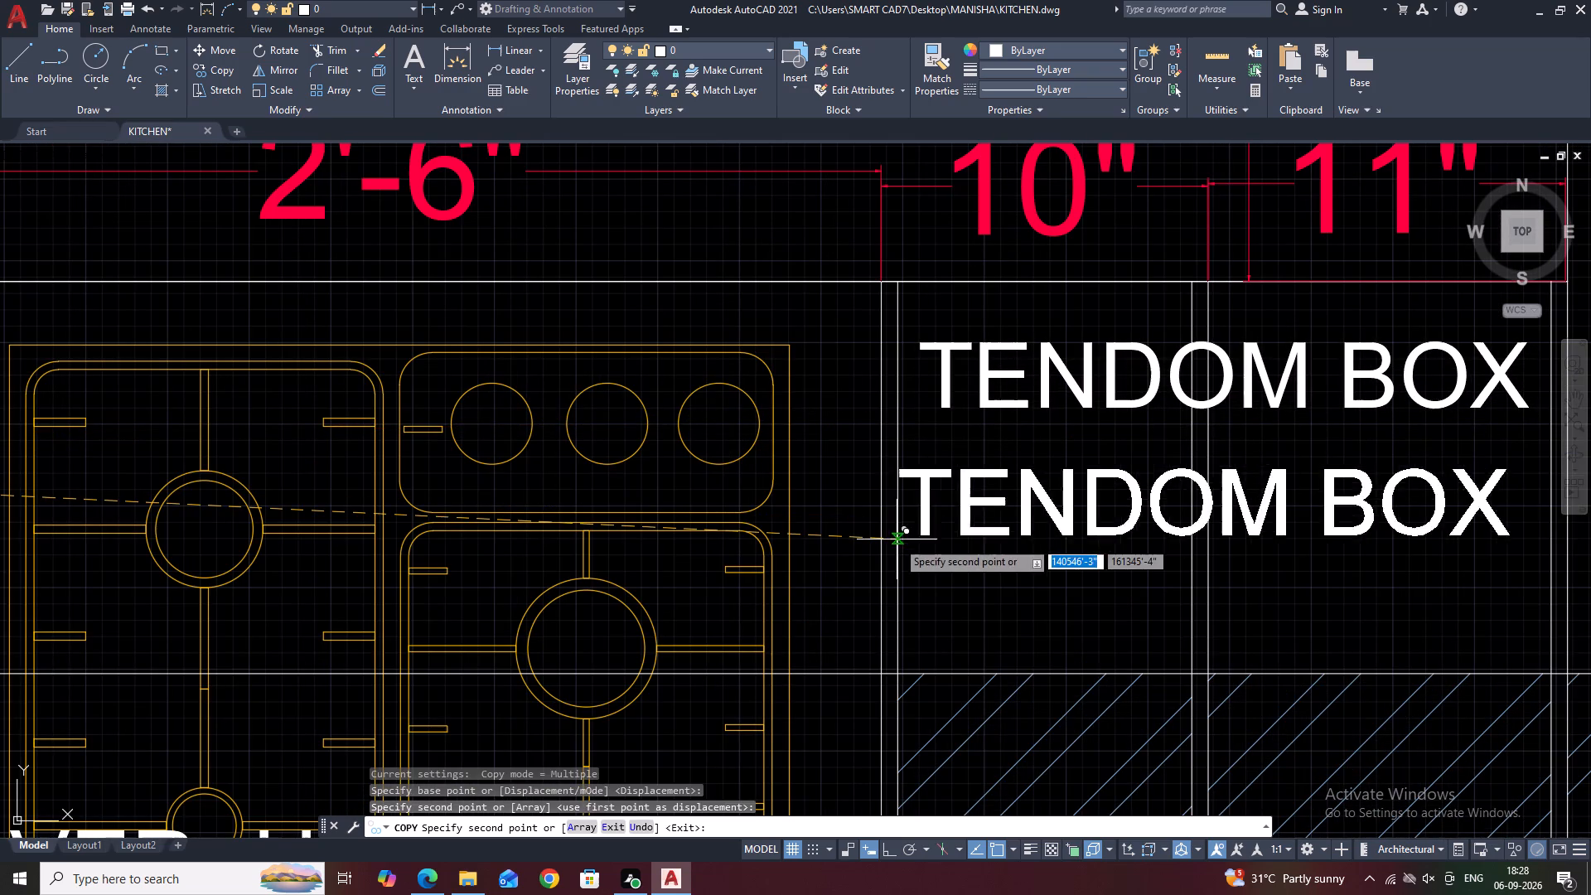
right_click(970, 544)
click(1031, 577)
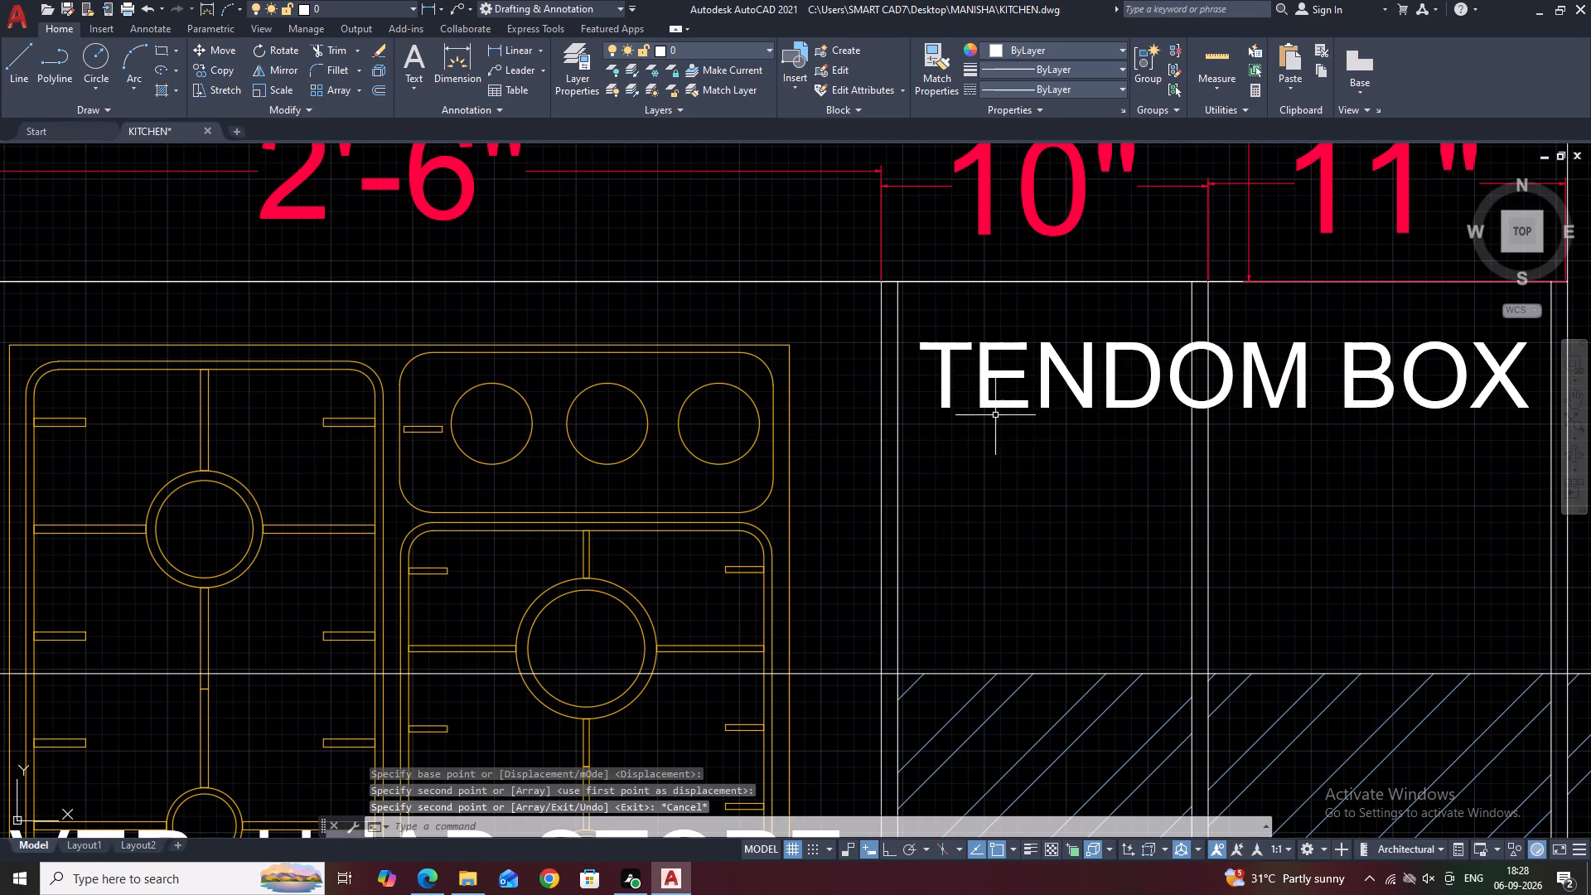
Change the copied label's text in the 10" bay to BPO.
double_click(994, 409)
double_click(992, 395)
double_click(992, 395)
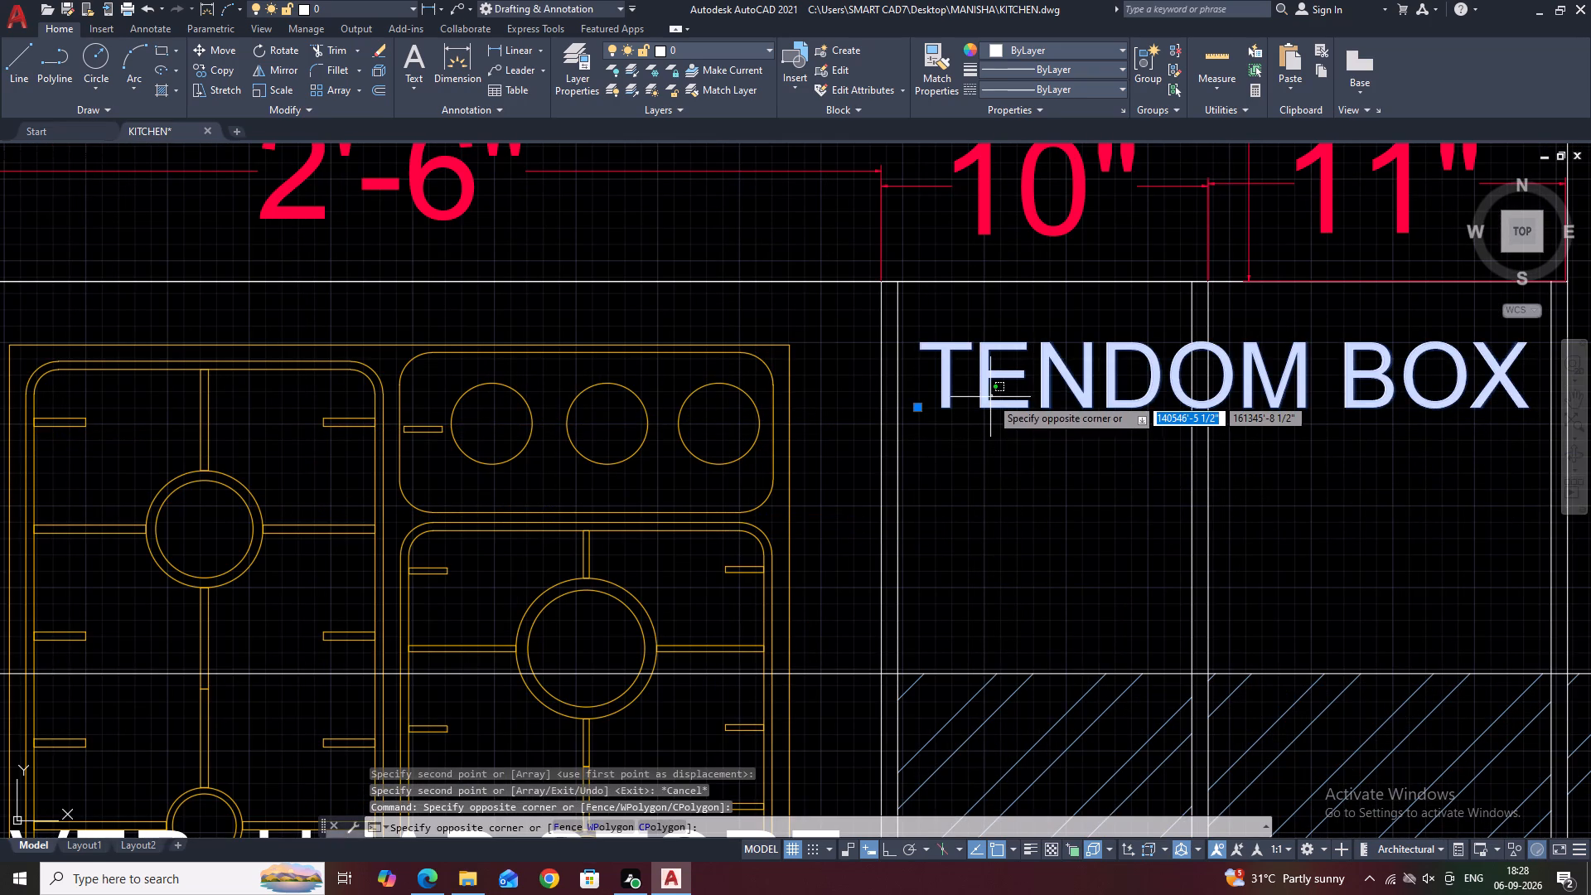
triple_click(988, 399)
triple_click(984, 408)
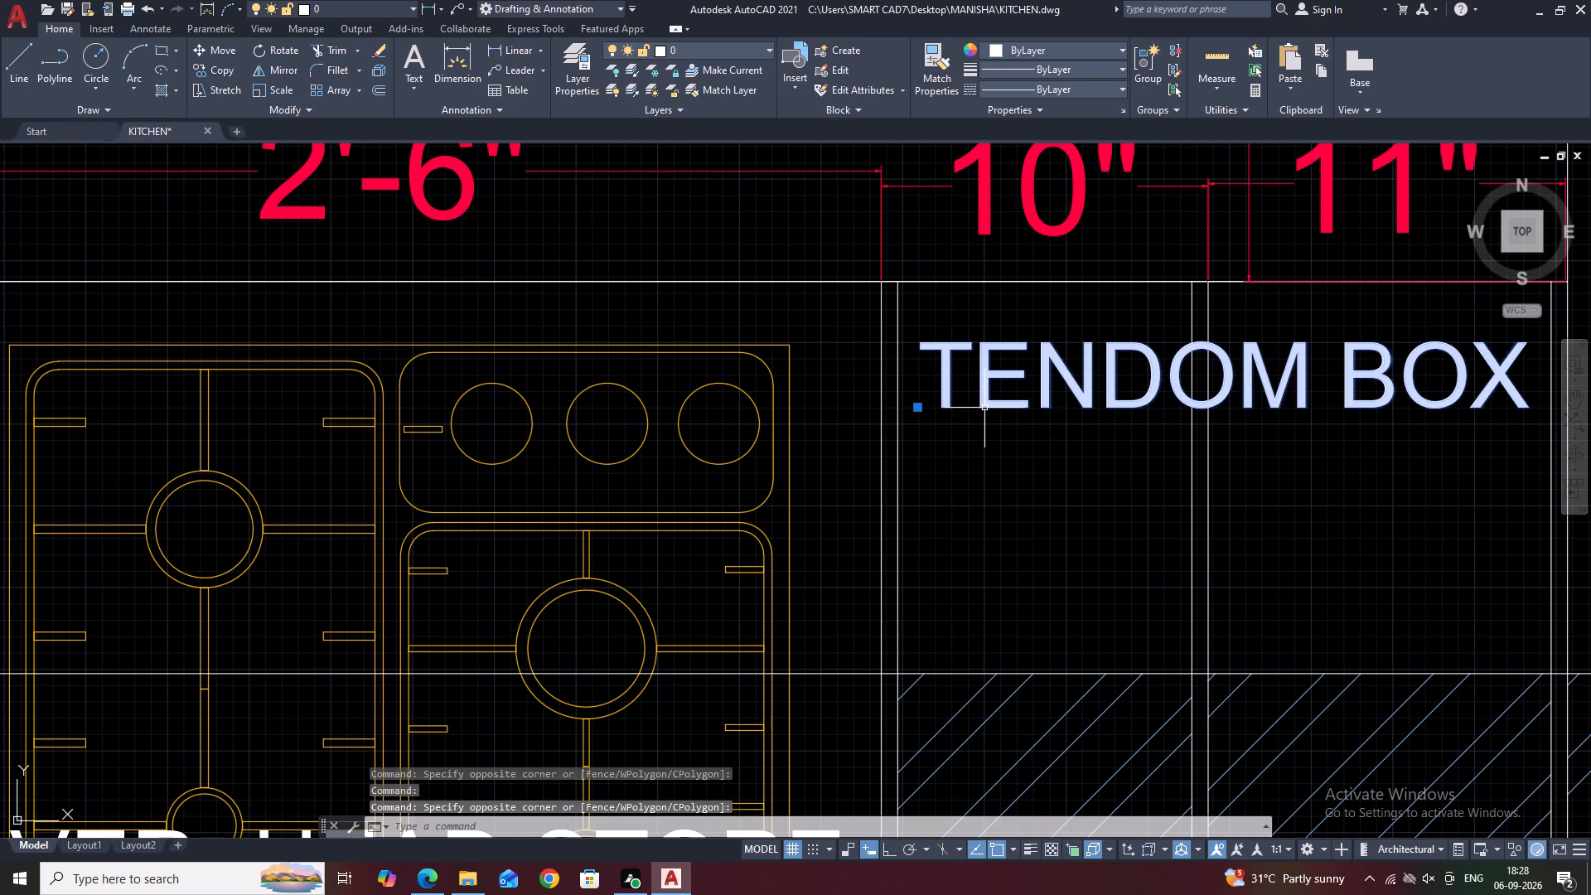
triple_click(984, 406)
triple_click(984, 401)
click(993, 380)
drag(993, 380, 990, 370)
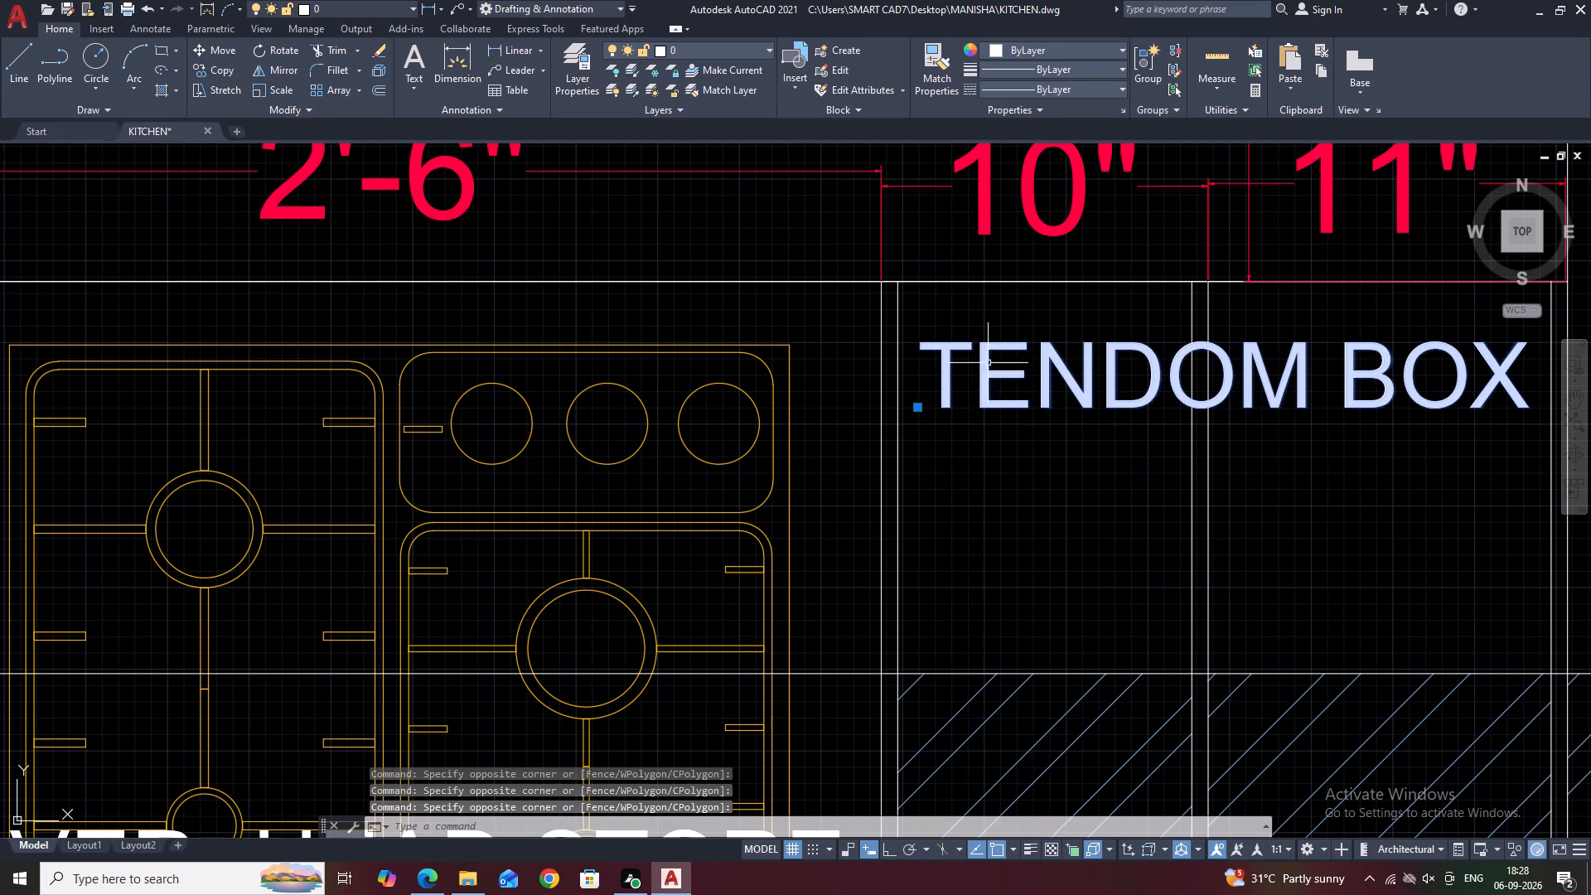
double_click(986, 359)
drag(1052, 312, 1050, 326)
click(1029, 318)
triple_click(980, 380)
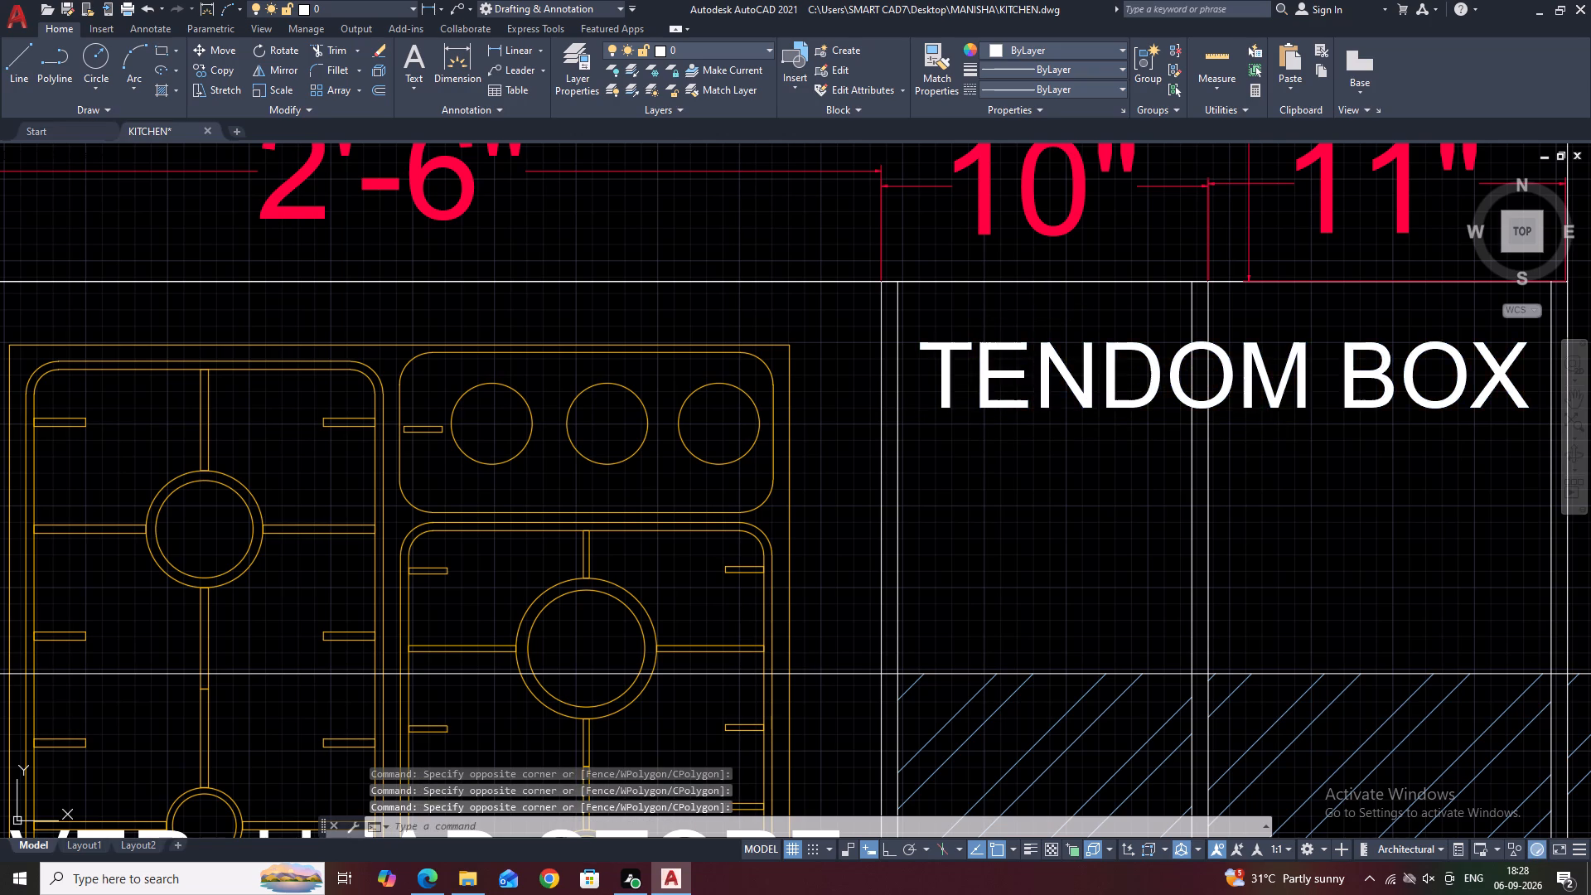
double_click(980, 380)
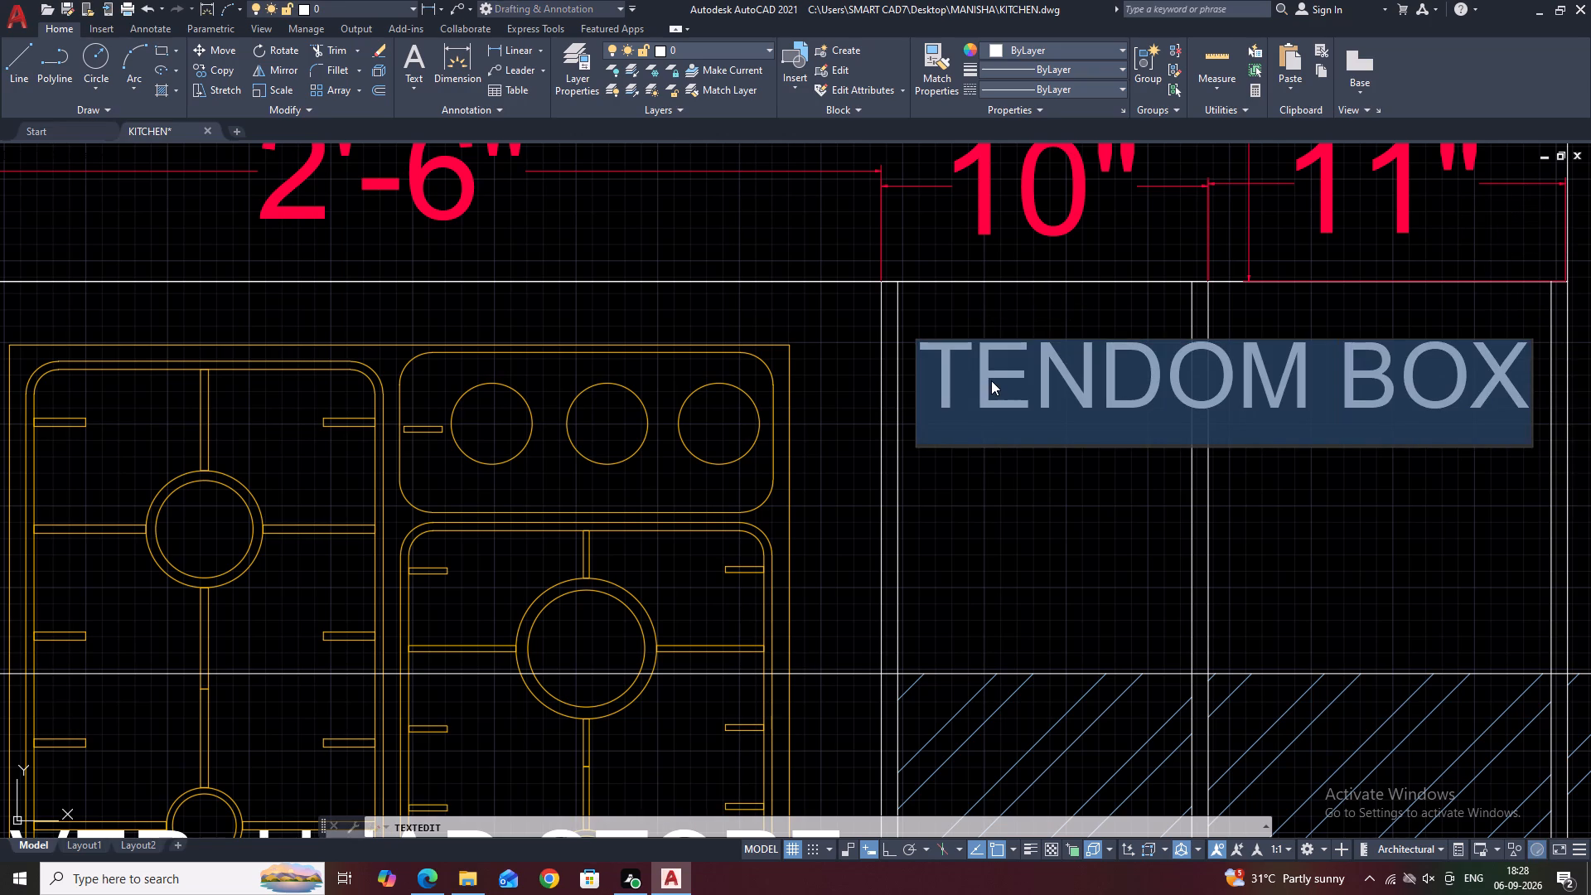
key(b)
text(PO)
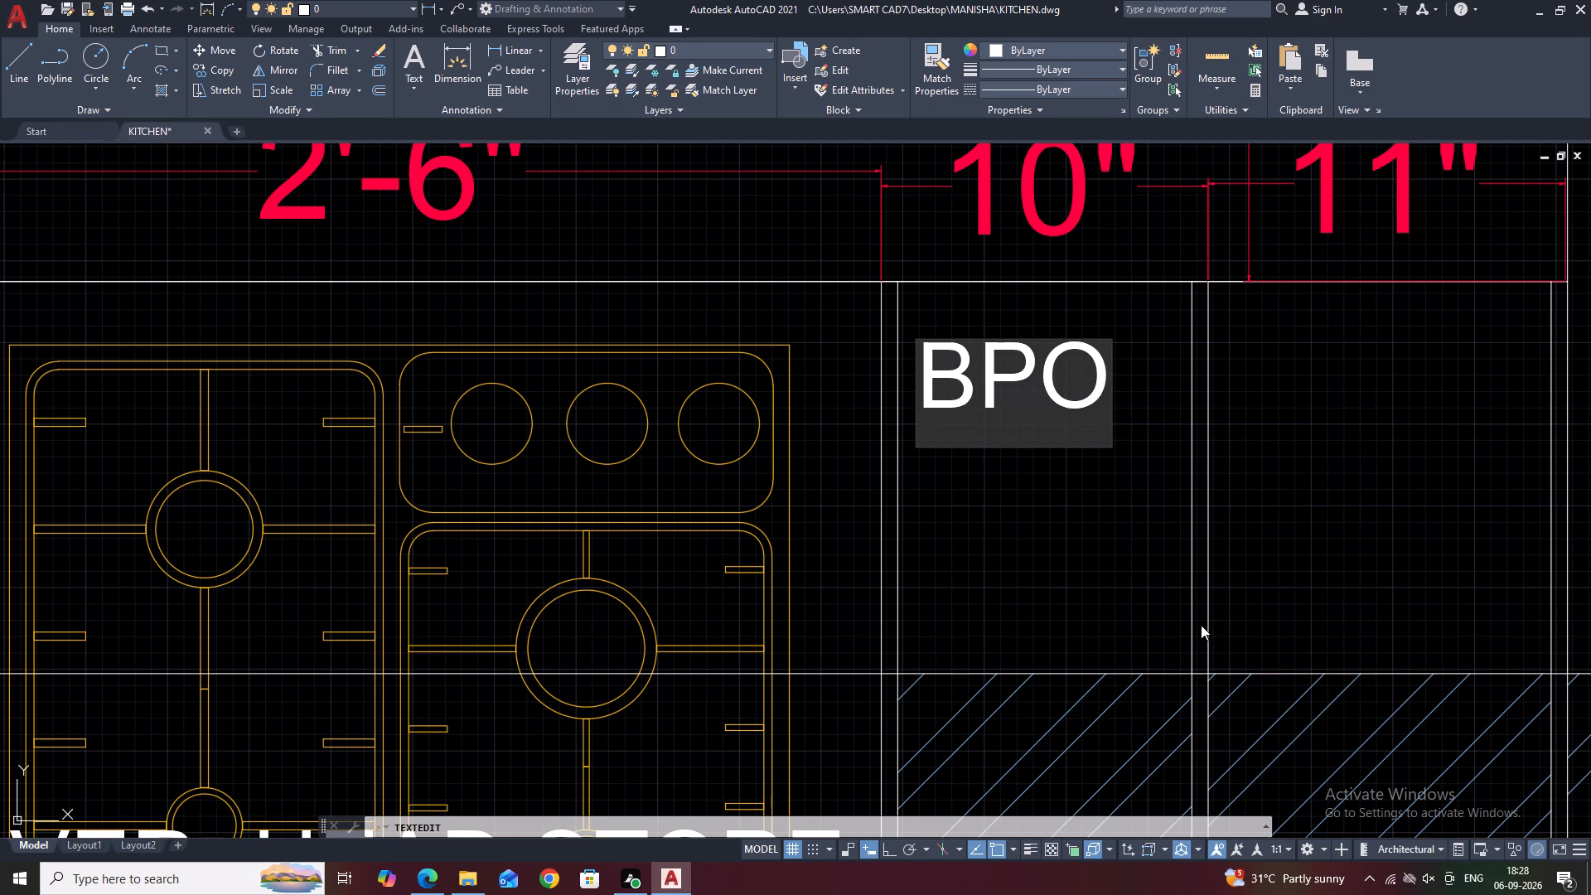
click(1043, 598)
Move the BPO label slightly so it sits centred across the 10" bay.
scroll(1034, 564, down, 2)
middle_drag(1145, 479, 1076, 533)
scroll(1059, 539, down, 1)
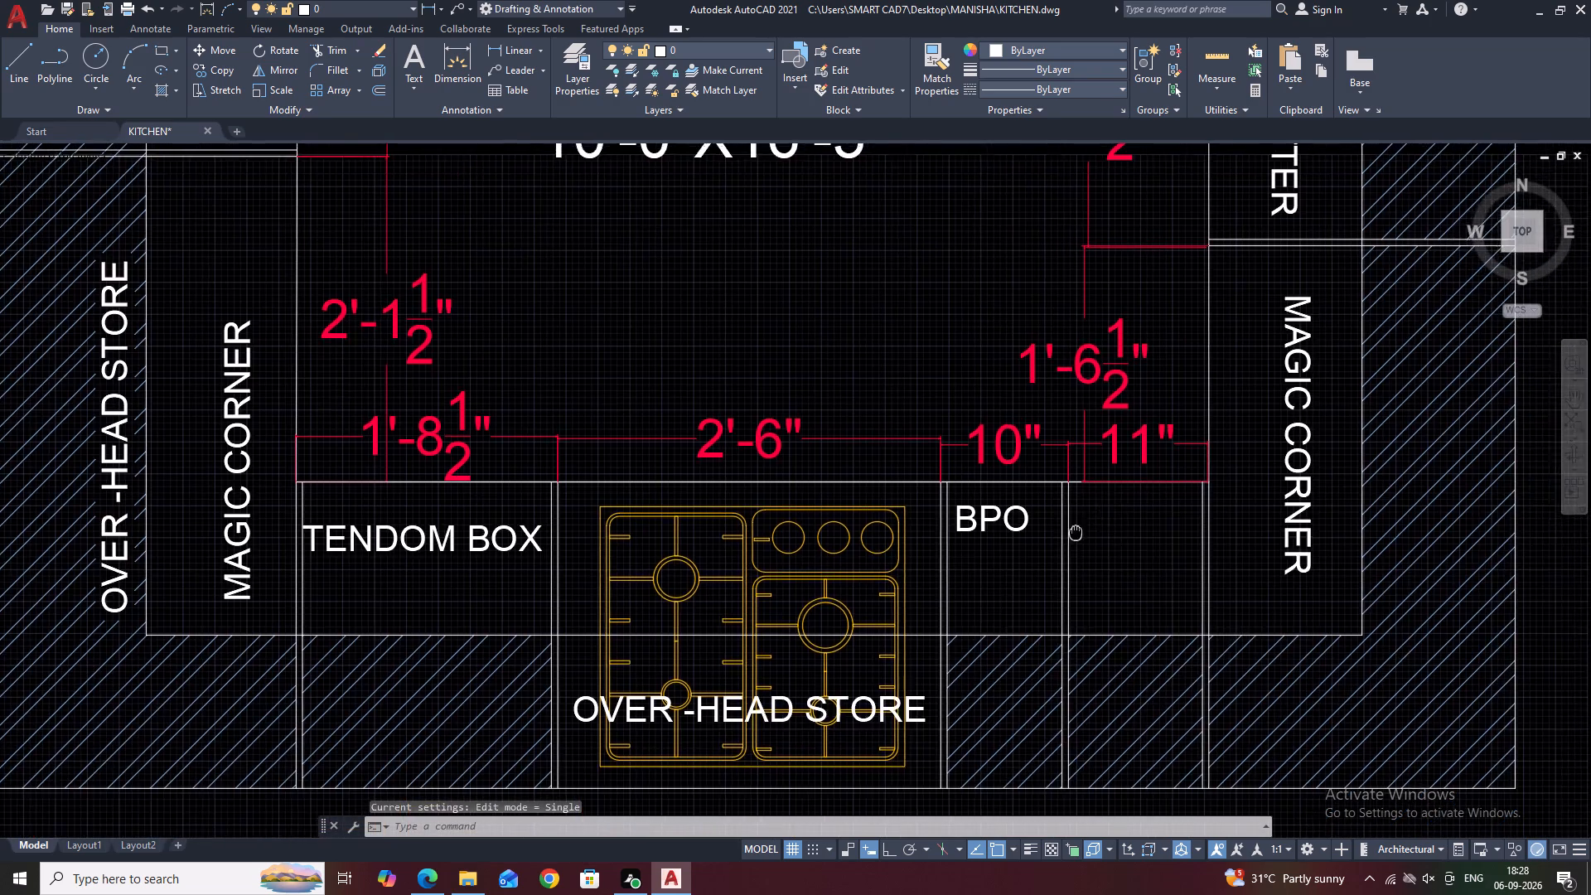
scroll(983, 542, up, 1)
middle_drag(1125, 567, 1042, 534)
middle_drag(912, 552, 912, 622)
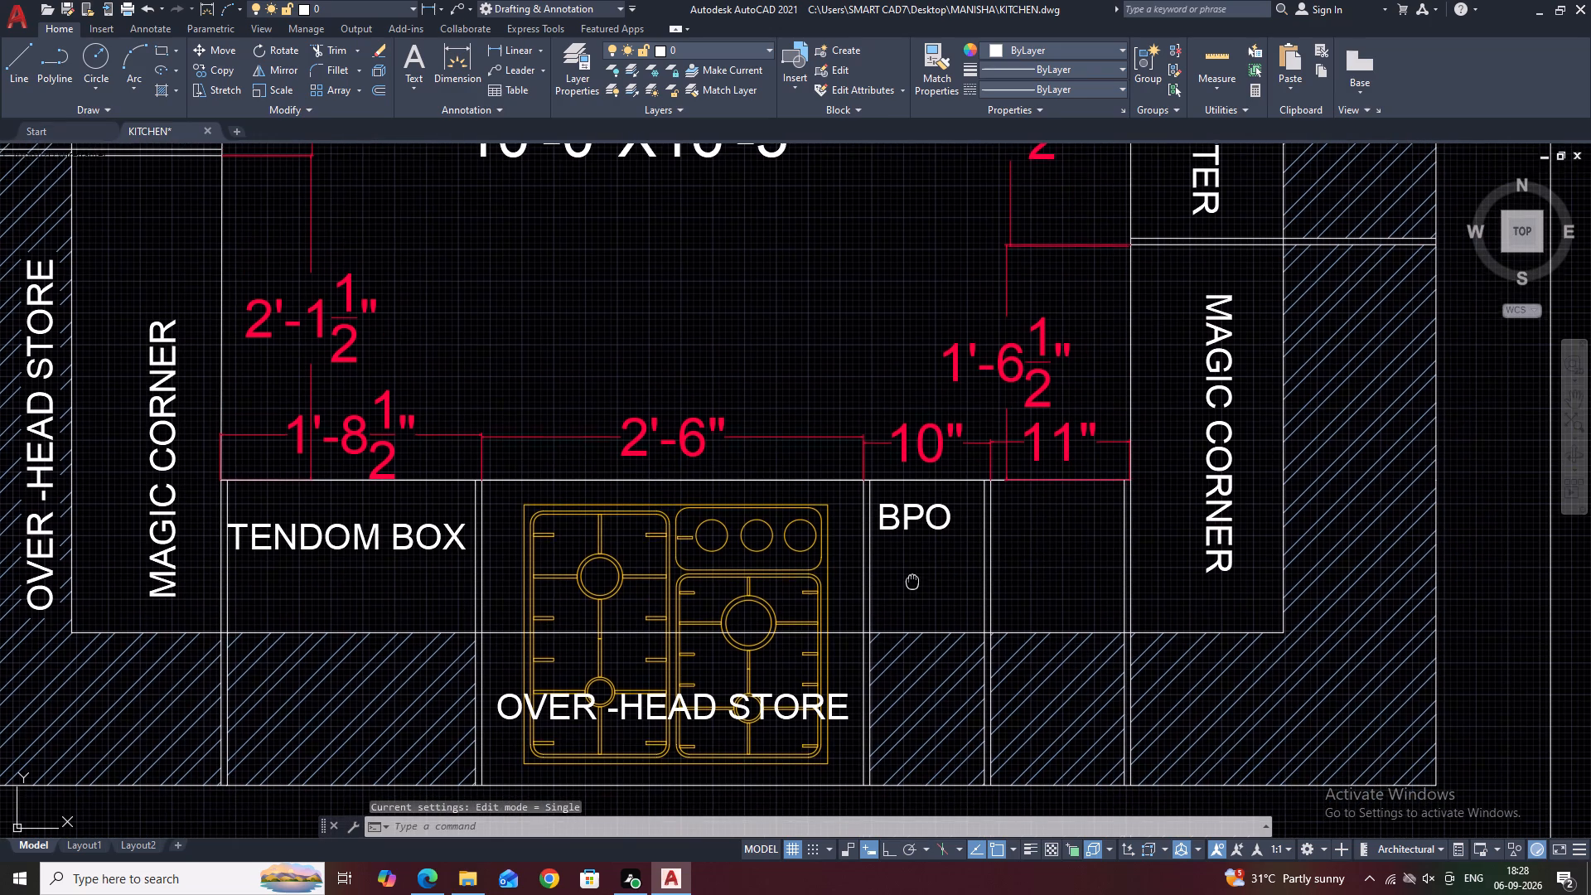
middle_drag(1126, 573, 1143, 641)
scroll(968, 652, up, 2)
drag(1014, 704, 1013, 703)
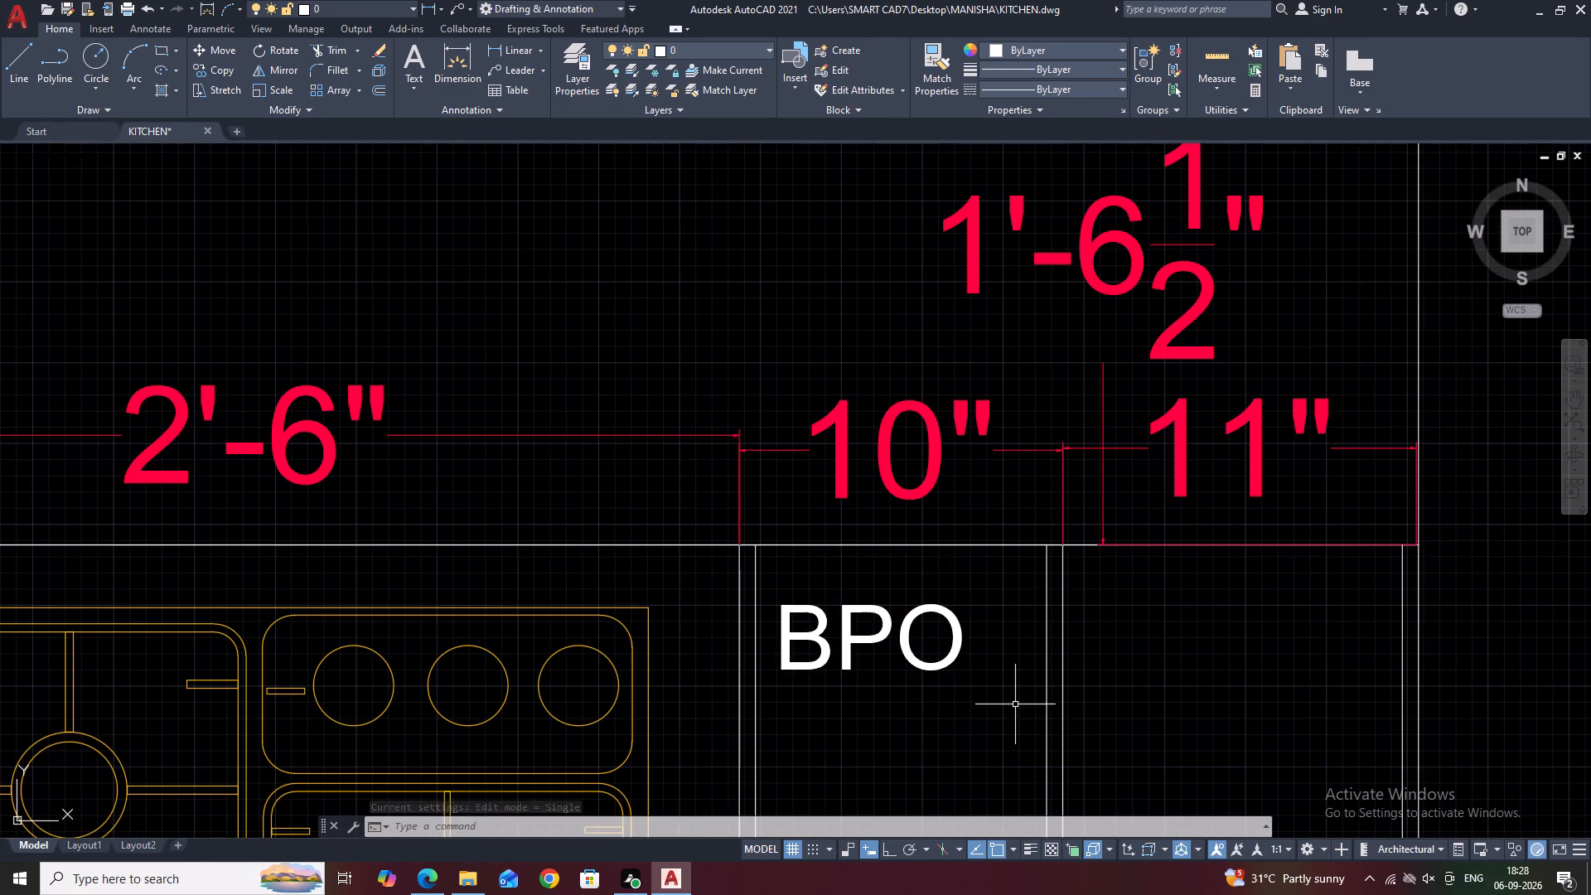
drag(1013, 703, 973, 652)
click(913, 568)
click(775, 670)
click(827, 683)
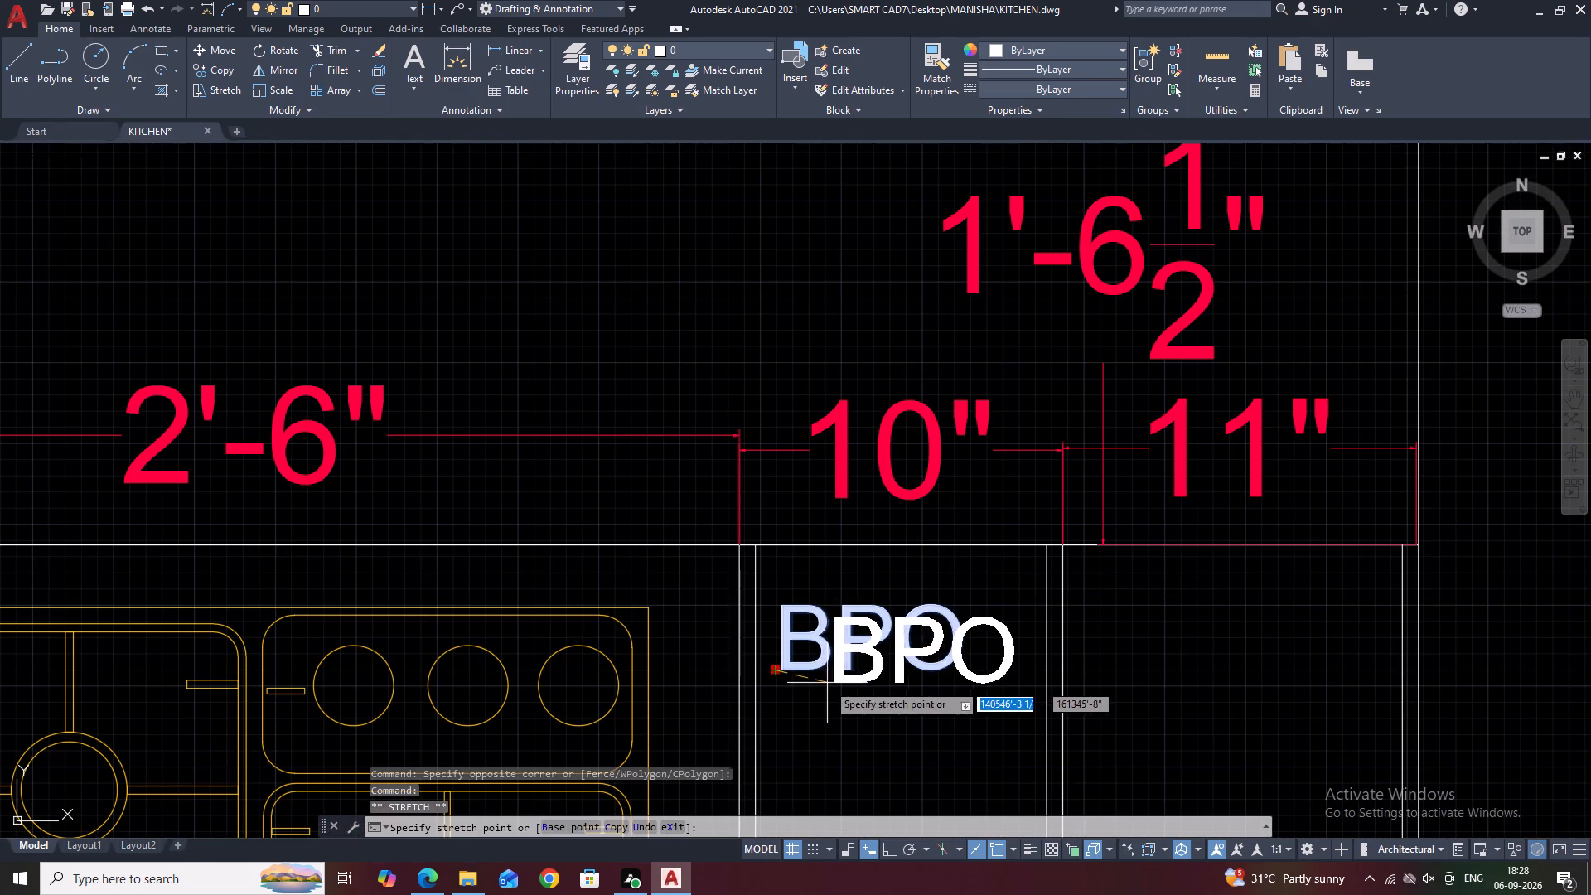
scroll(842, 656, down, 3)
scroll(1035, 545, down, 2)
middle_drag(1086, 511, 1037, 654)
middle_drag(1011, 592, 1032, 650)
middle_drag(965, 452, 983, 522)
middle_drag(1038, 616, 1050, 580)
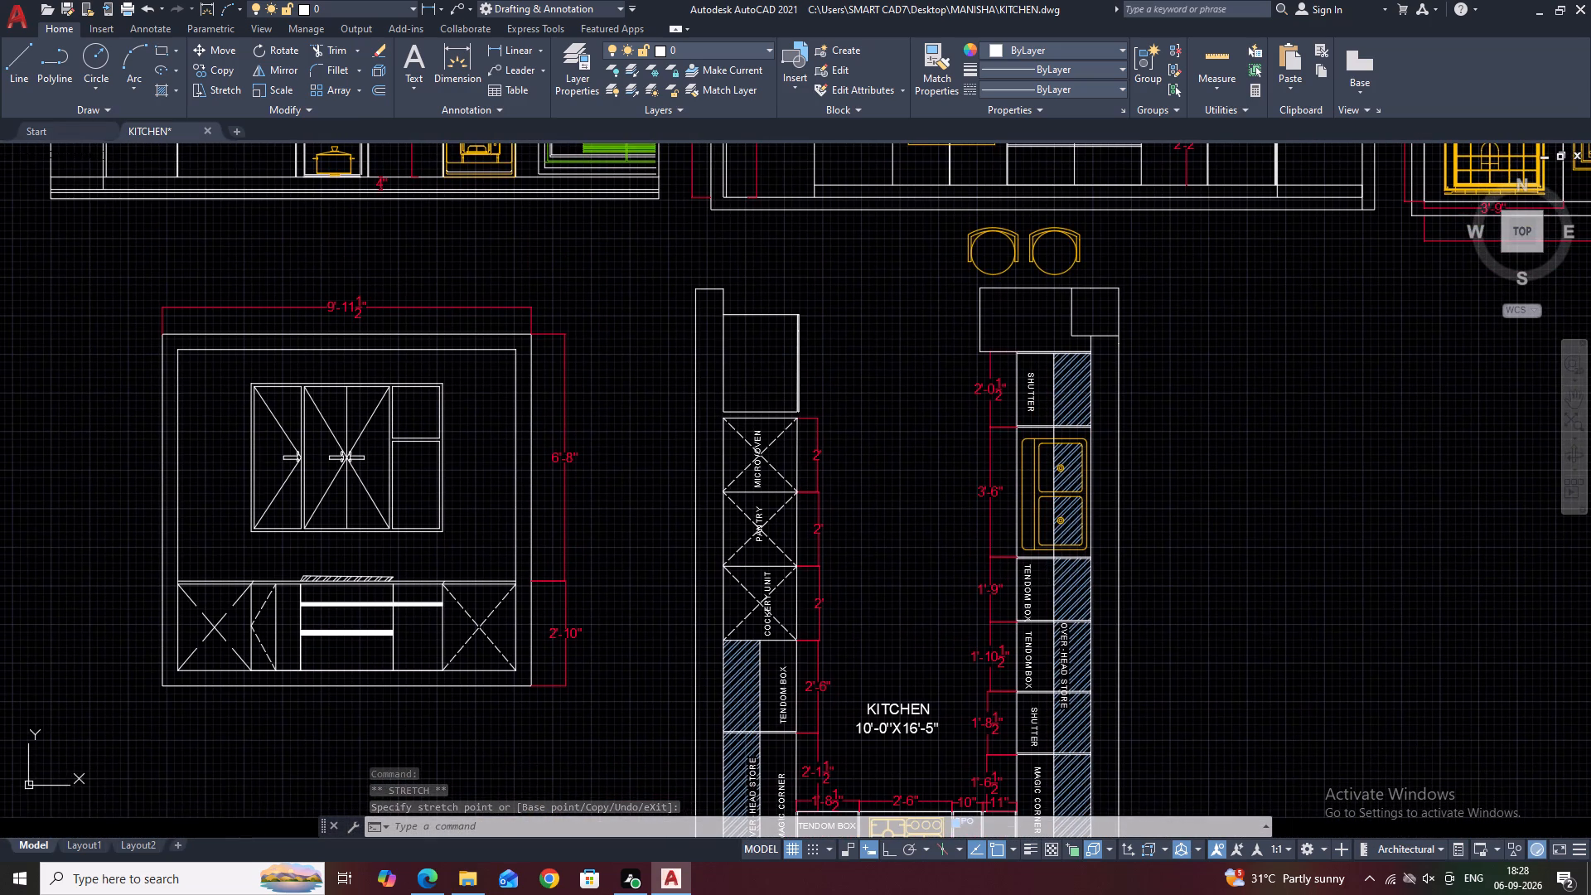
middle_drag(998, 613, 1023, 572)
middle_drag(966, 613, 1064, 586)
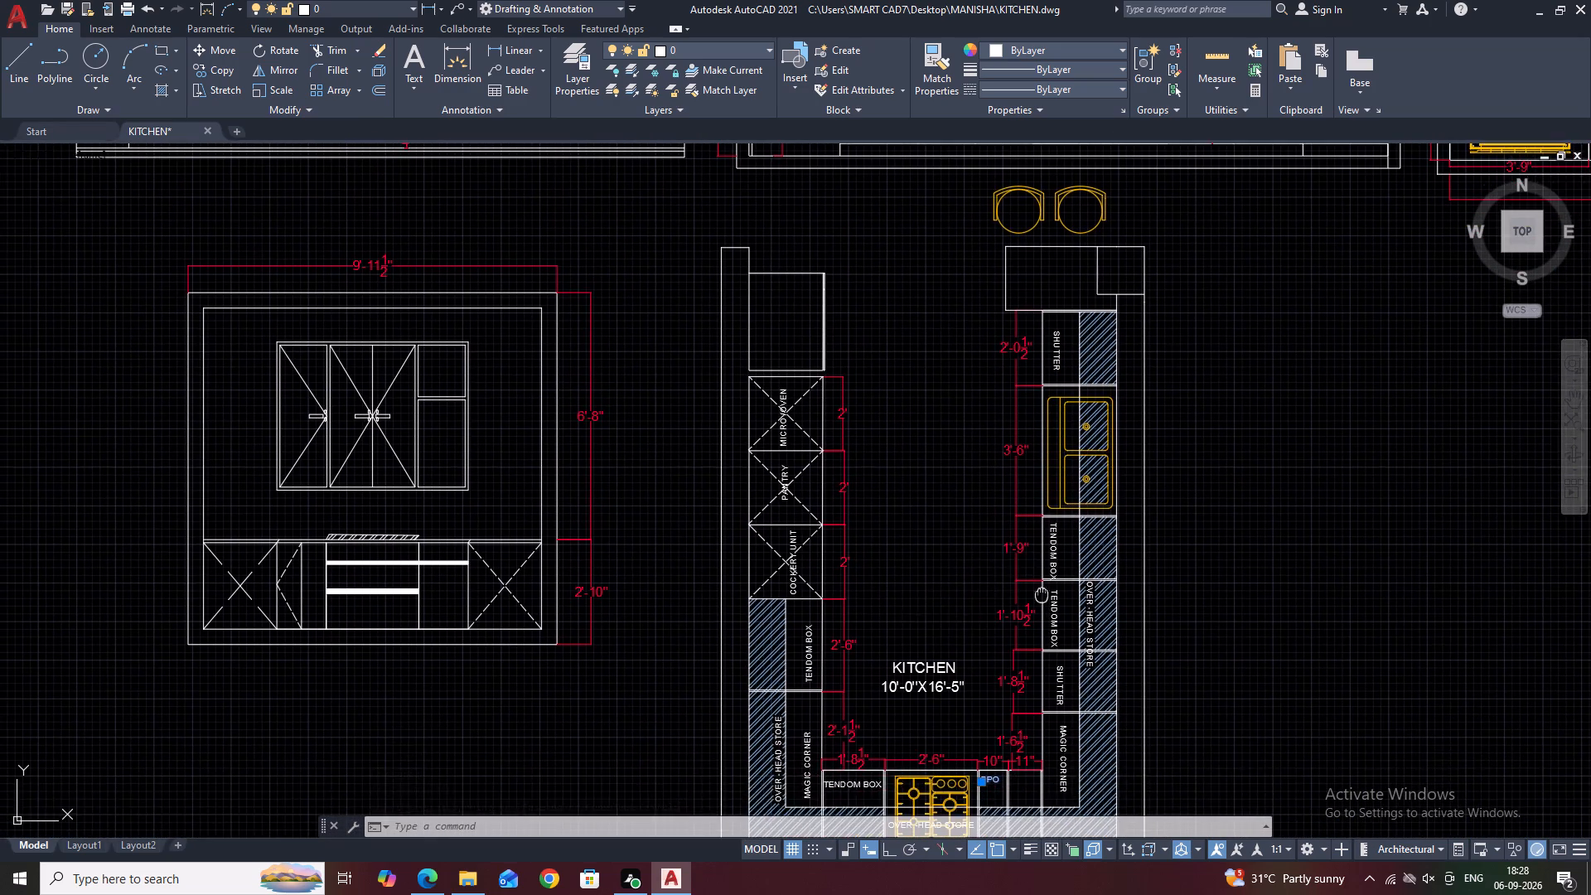
Shift the vertical TENDOM BOX label in the 1'-10 1/2" bay sideways so it sits centred between the counter edge and overhead store.
middle_drag(1064, 586, 1072, 570)
scroll(1216, 611, up, 3)
middle_drag(1081, 452, 1155, 484)
scroll(1100, 431, down, 1)
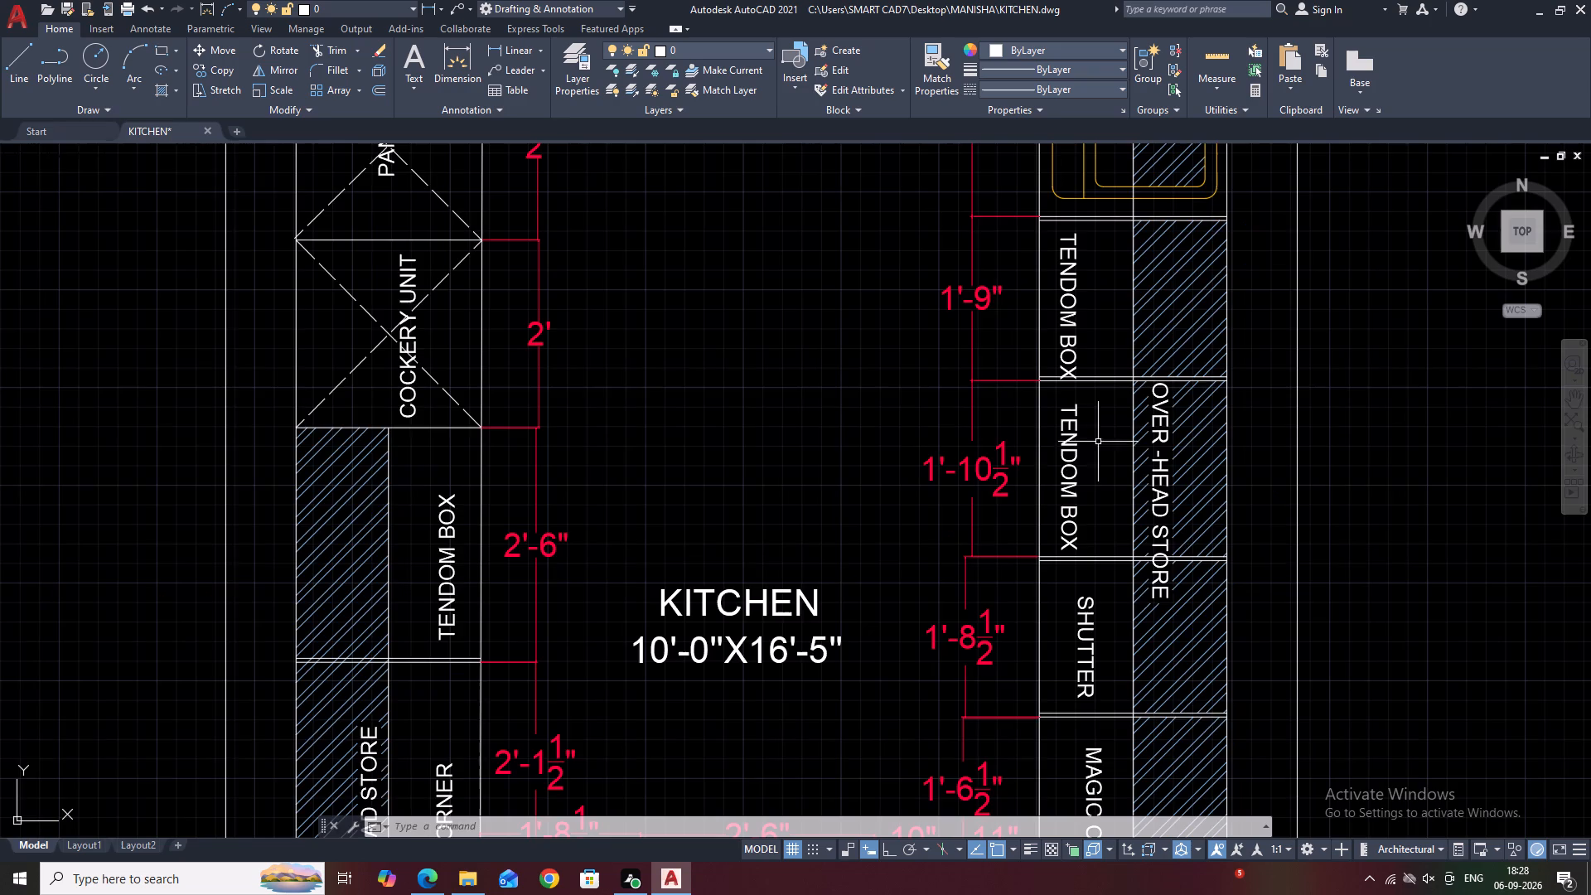
scroll(1069, 471, up, 2)
drag(1108, 447, 1094, 426)
click(1050, 353)
middle_drag(1081, 416, 1089, 442)
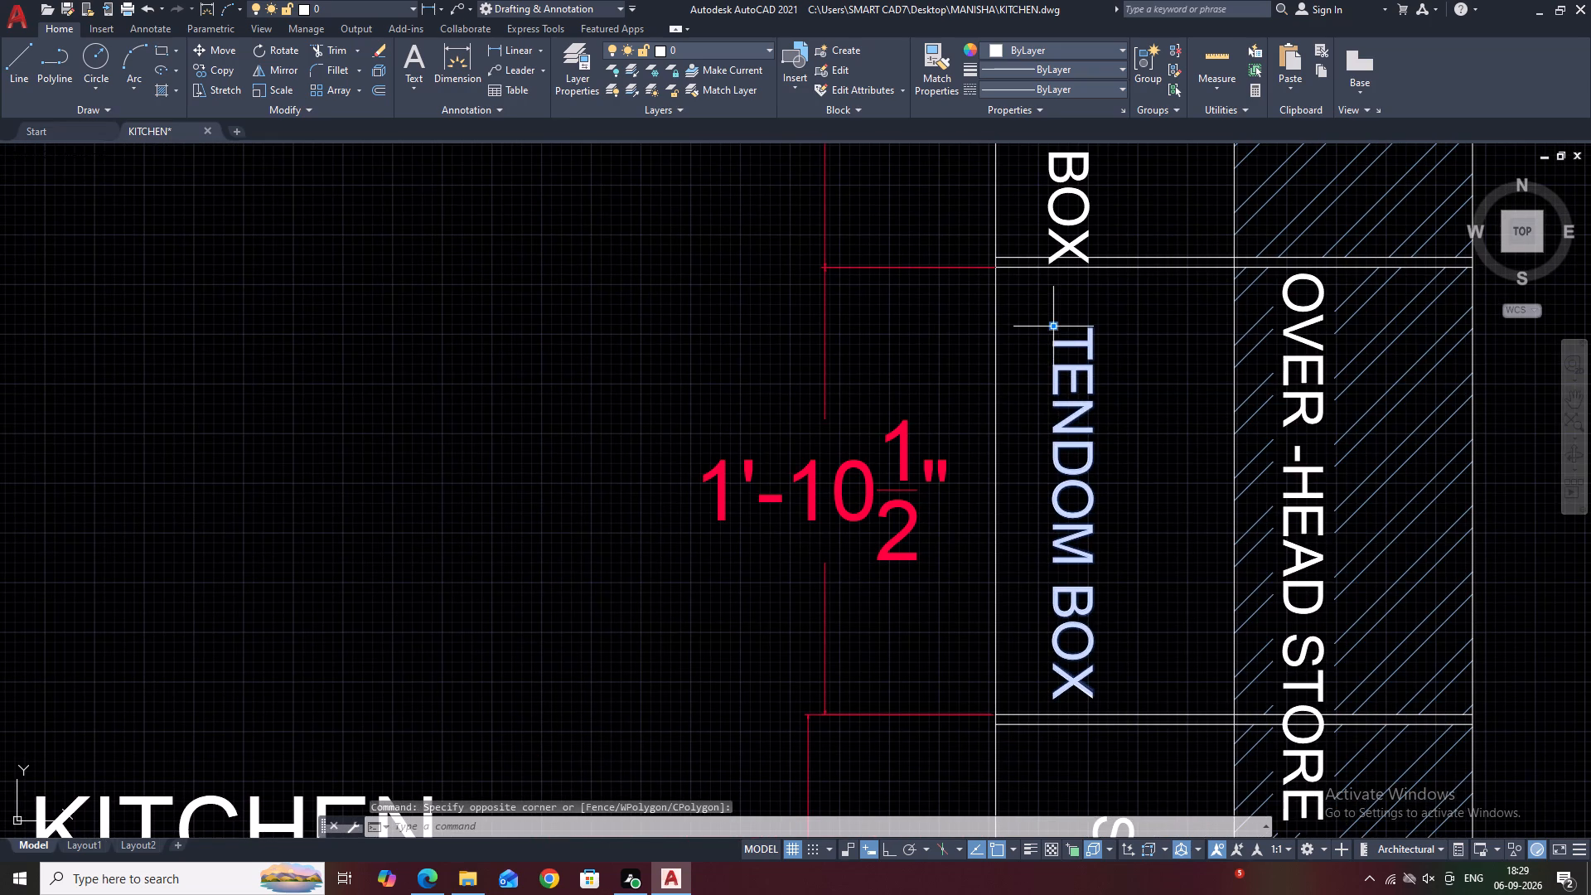
click(1053, 328)
click(1095, 329)
Move the vertical TENDOM BOX label in the 1'-9" bay so it sits centred within the bay, and clear the selection.
middle_drag(1120, 283, 1129, 425)
scroll(1137, 458, down, 2)
middle_drag(1150, 378, 1149, 452)
middle_drag(1117, 403, 1124, 445)
scroll(1073, 470, up, 2)
middle_drag(1118, 427, 1126, 439)
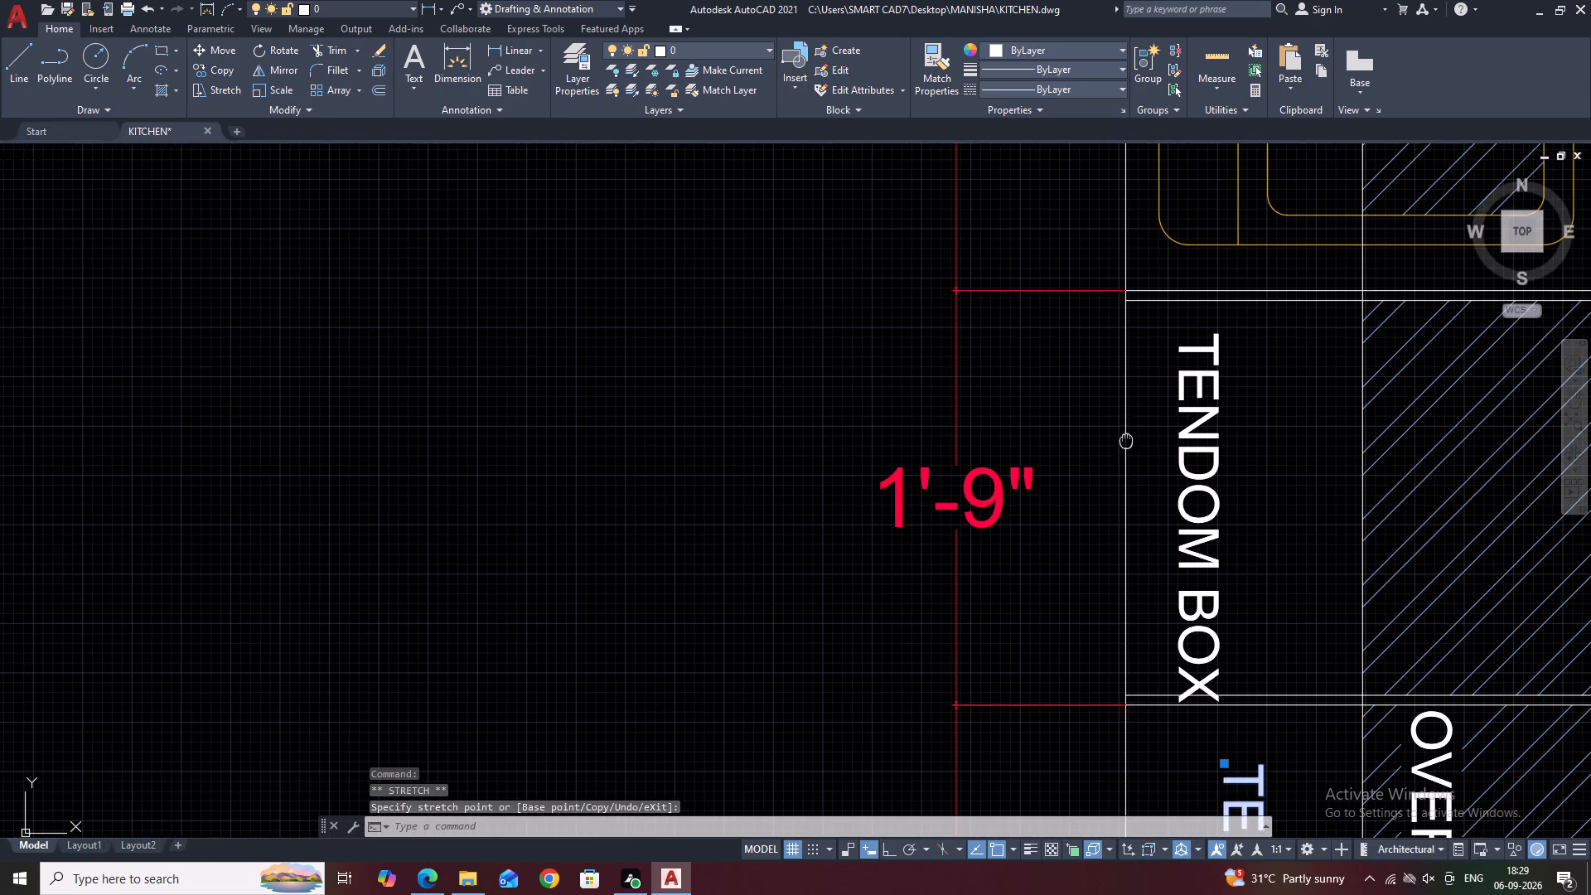
click(1261, 549)
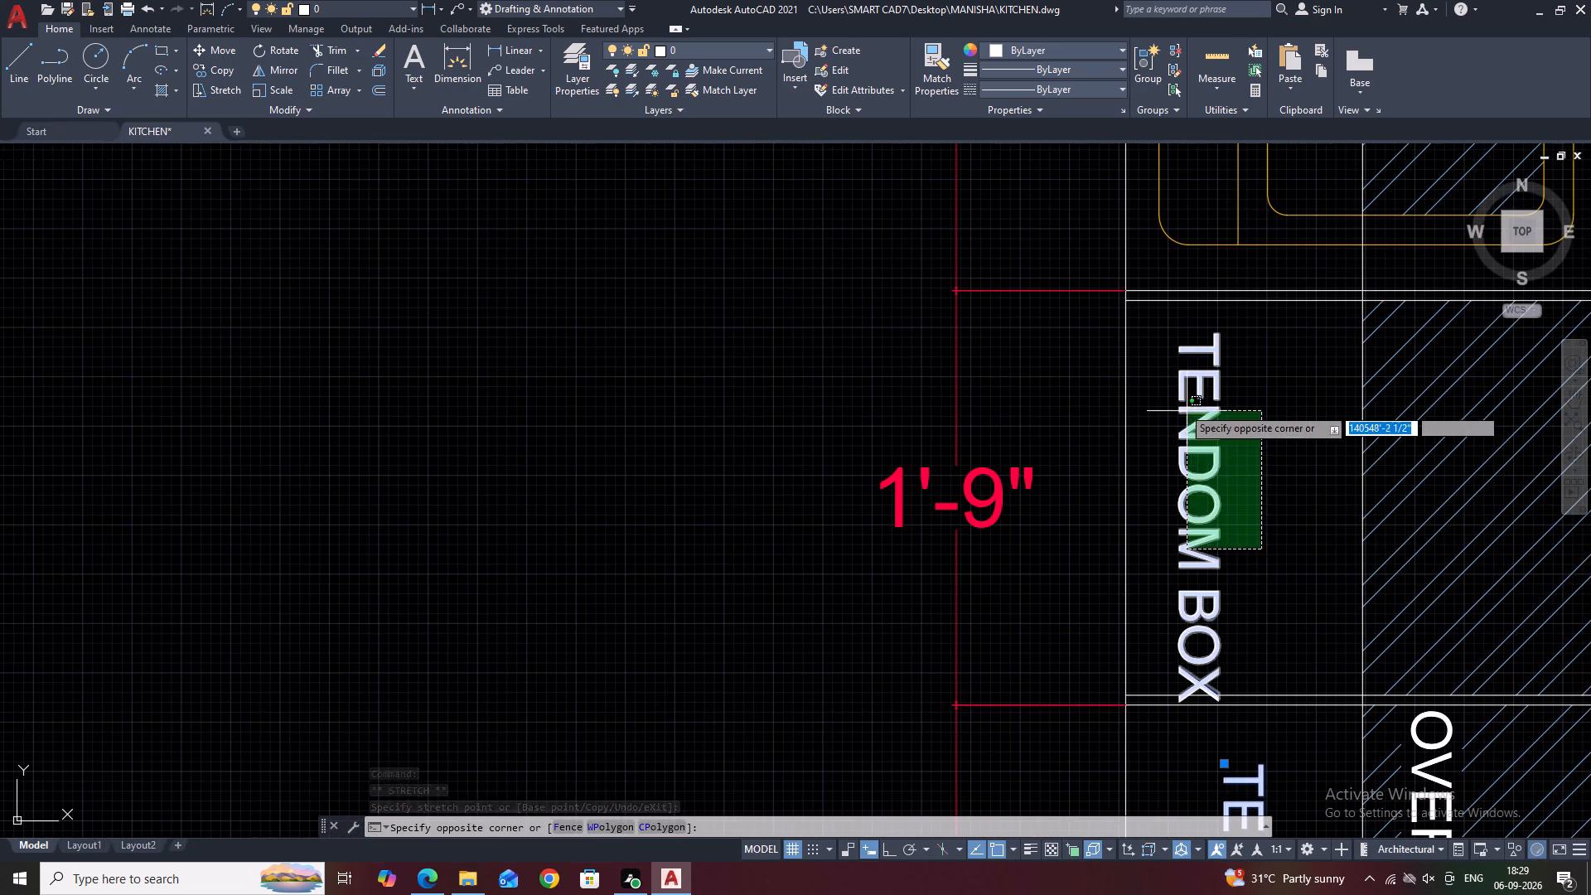
click(1181, 403)
middle_drag(1216, 462, 1228, 485)
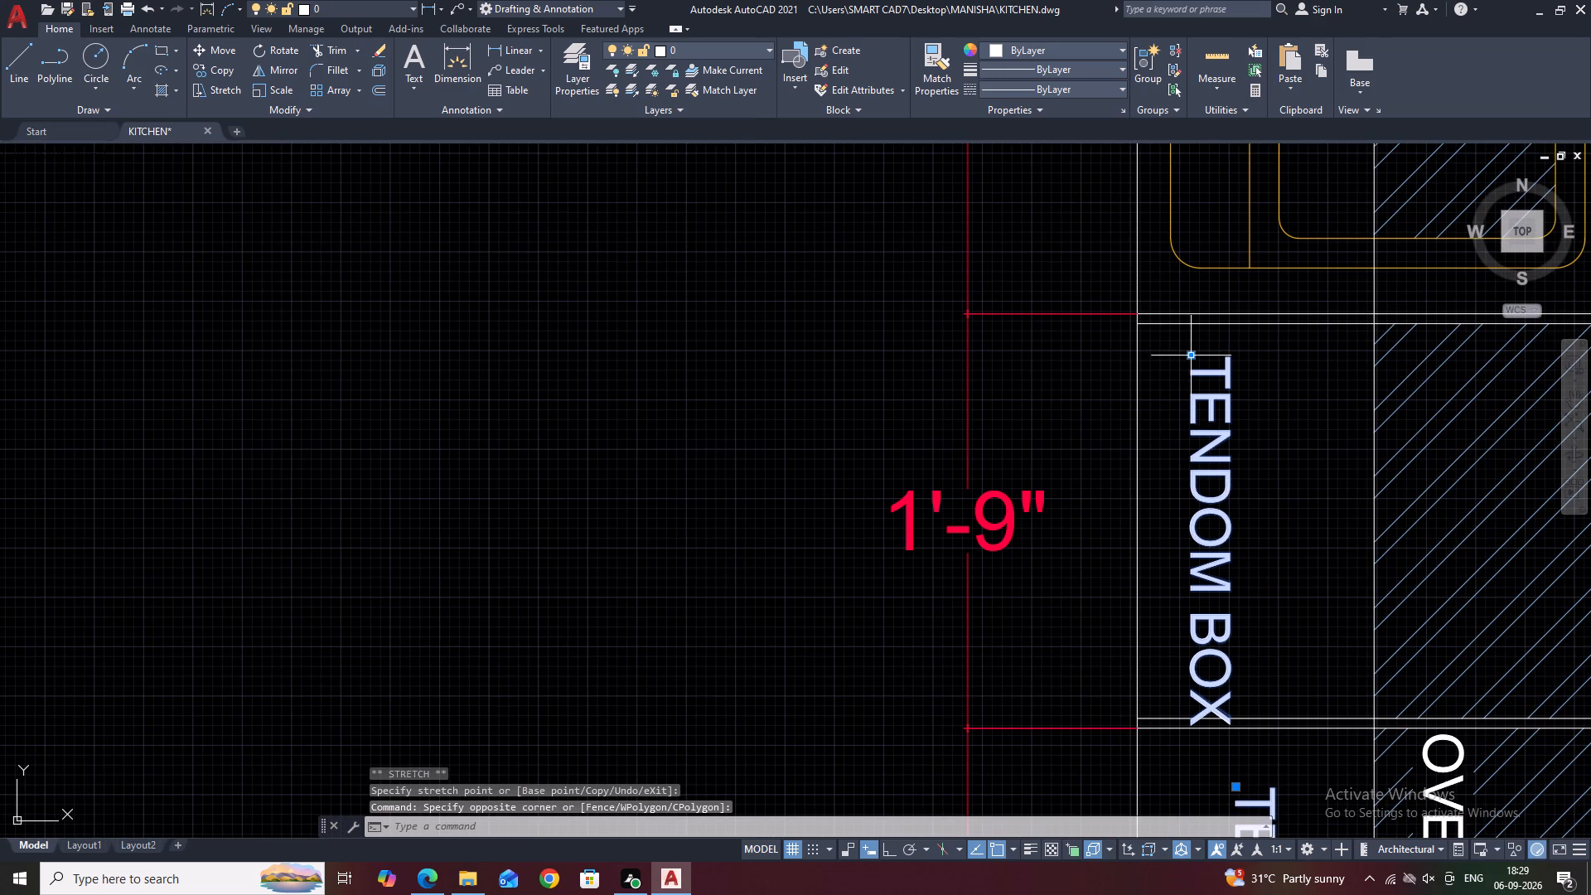
click(1192, 355)
click(1224, 335)
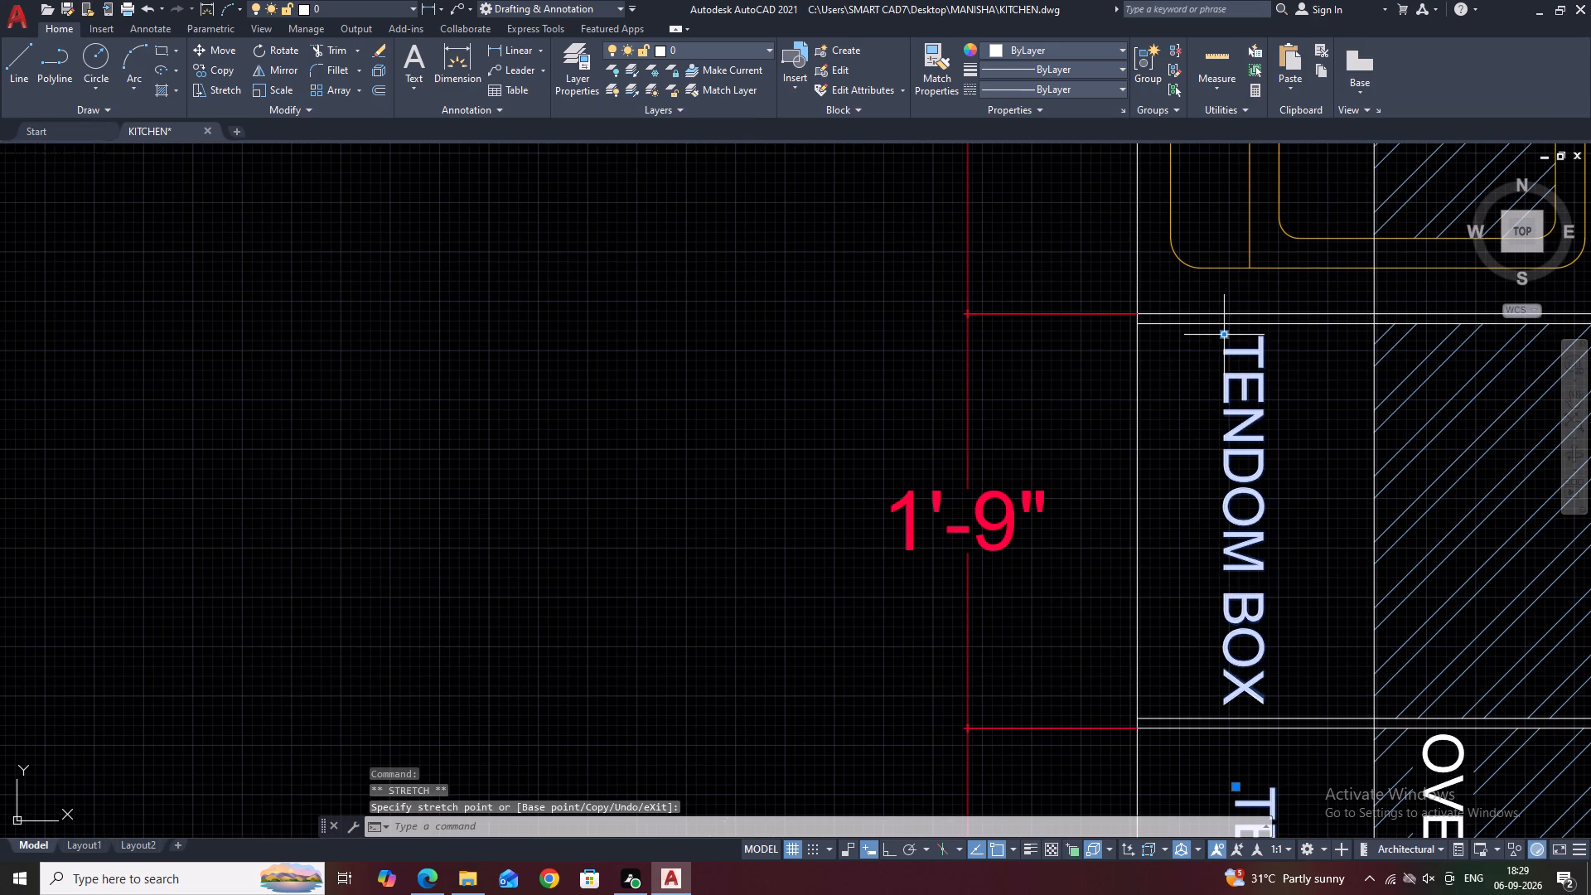
scroll(1249, 390, down, 4)
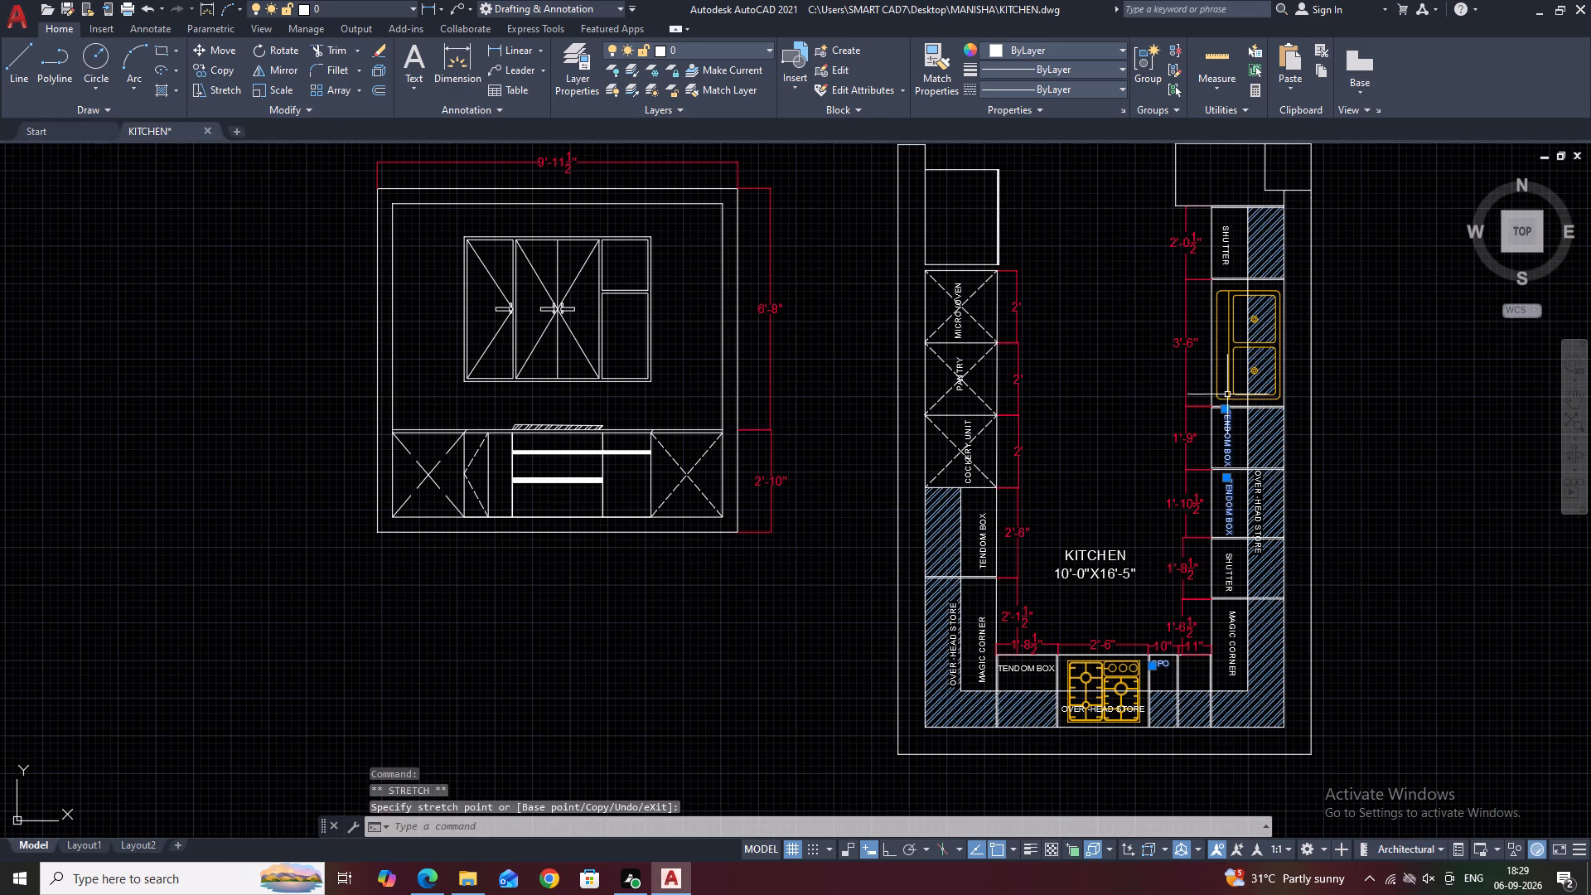
middle_drag(1232, 369, 1180, 414)
right_click(1065, 341)
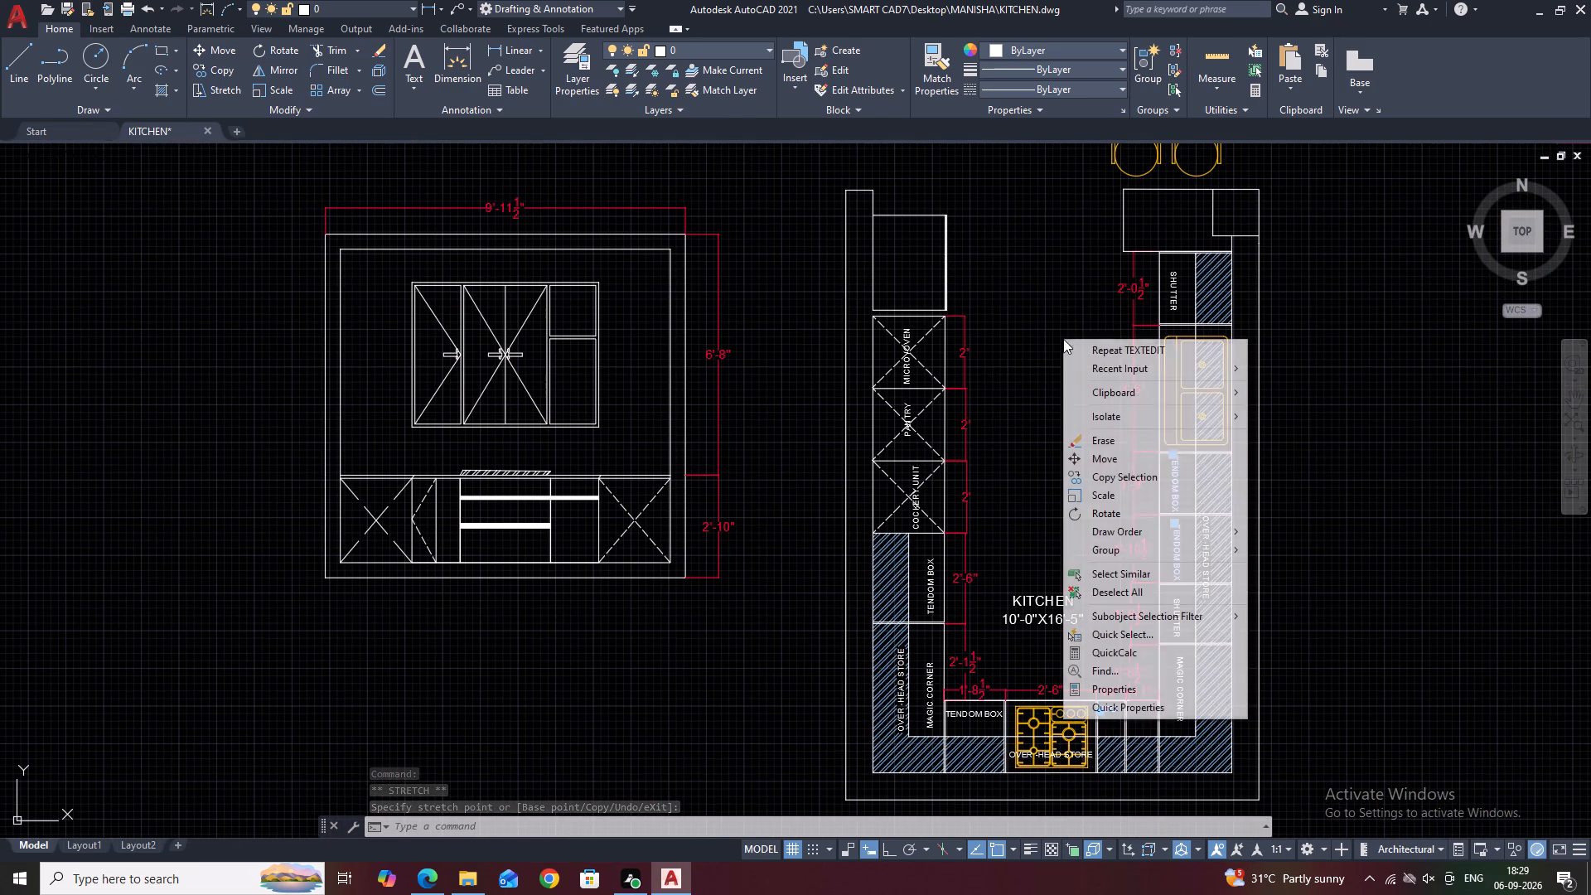
click(1151, 592)
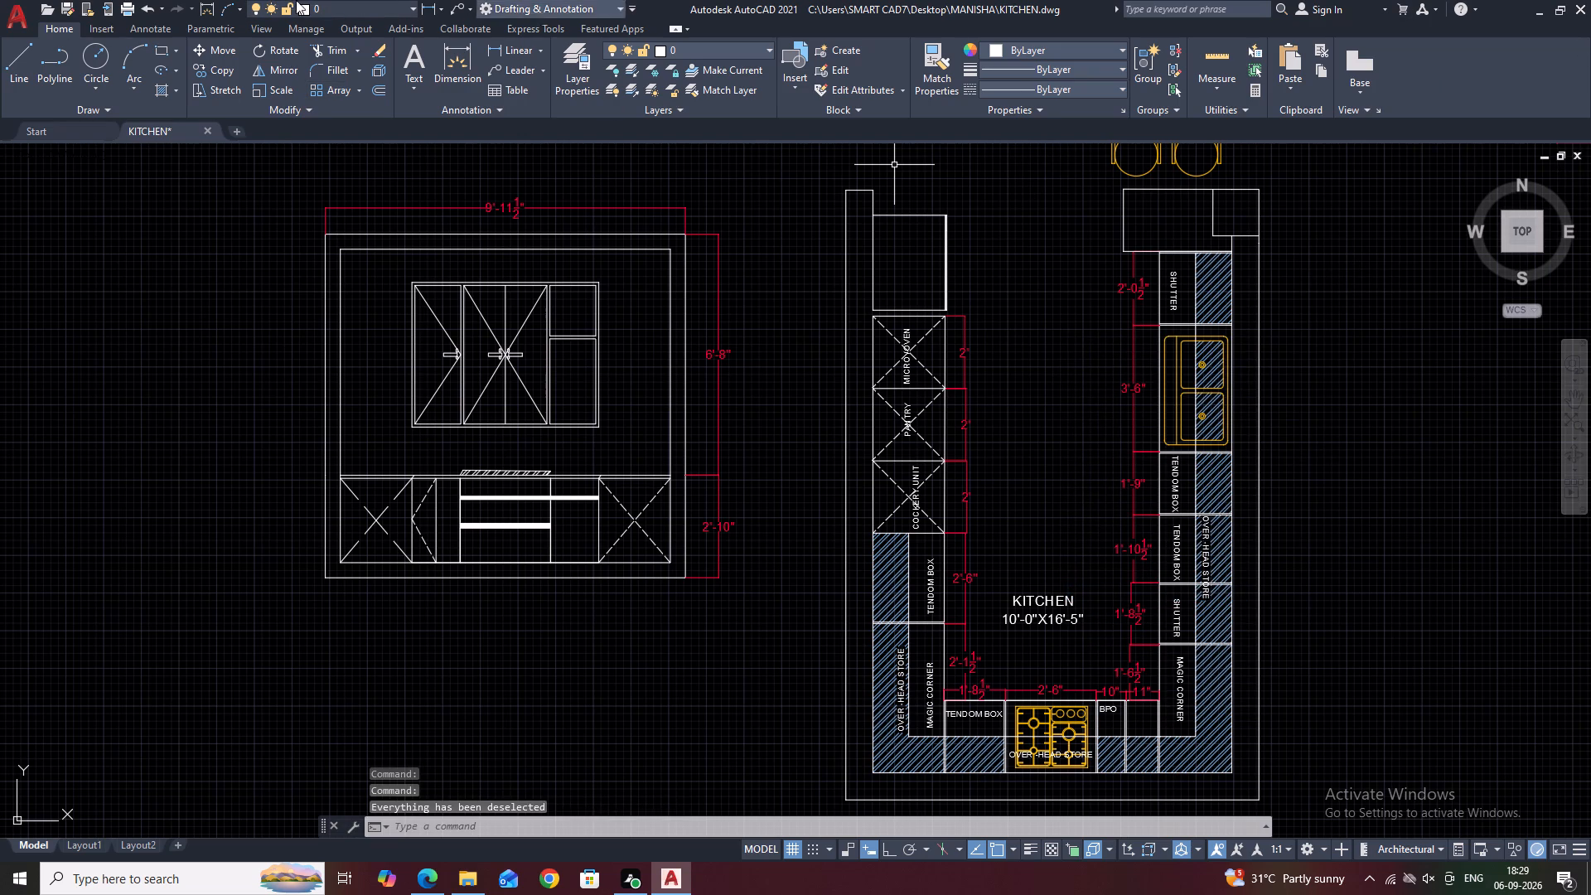
Save the drawing as KITCHEN in the MANISHA folder, replacing the existing file.
click(19, 20)
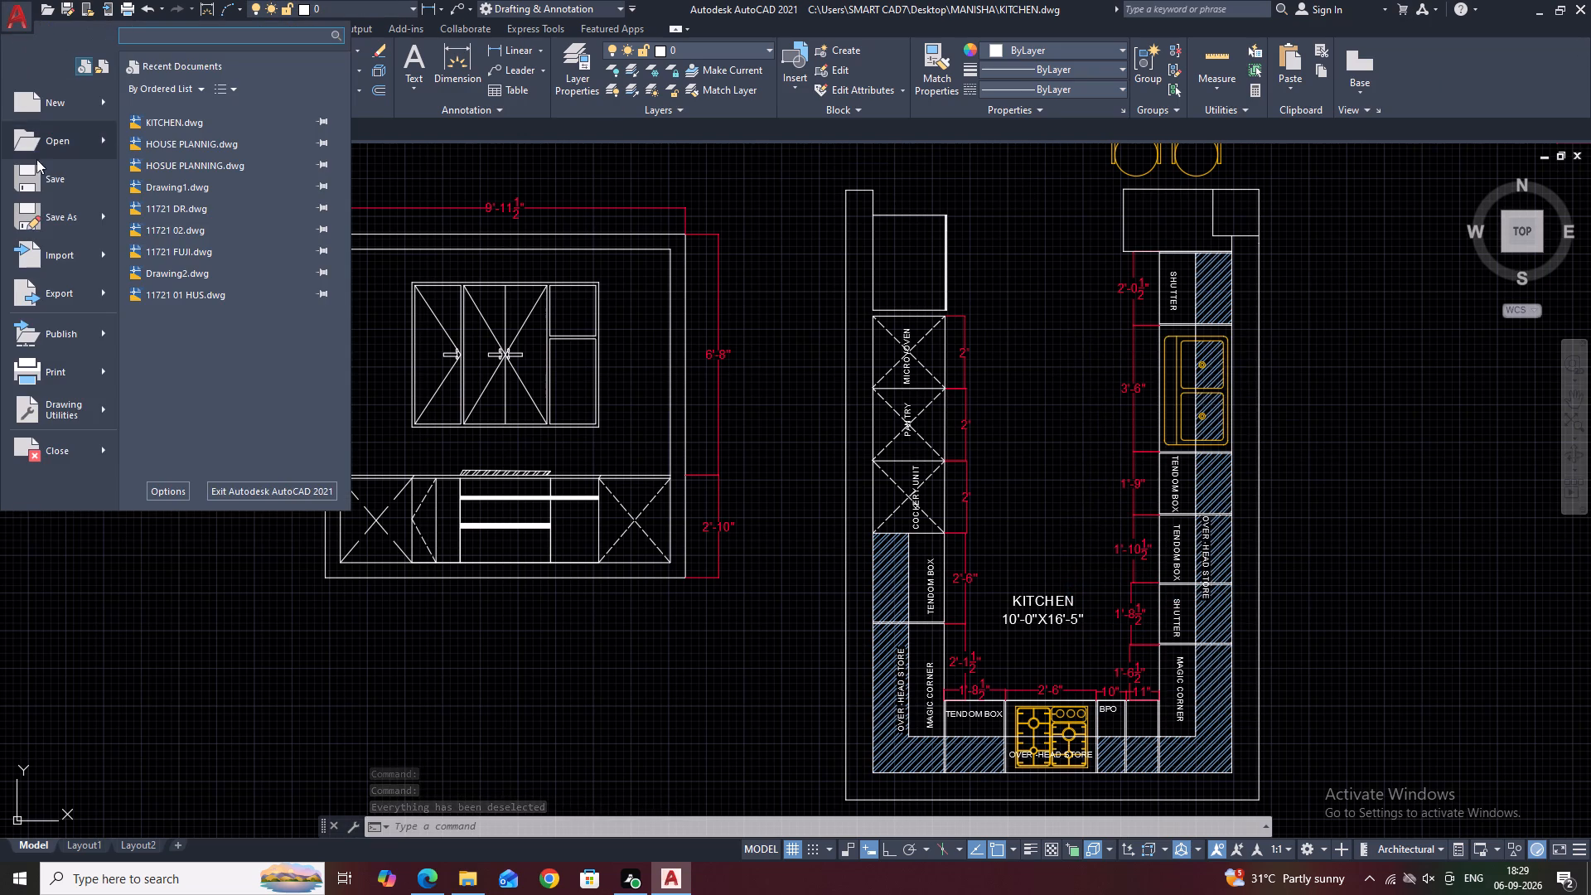
click(54, 220)
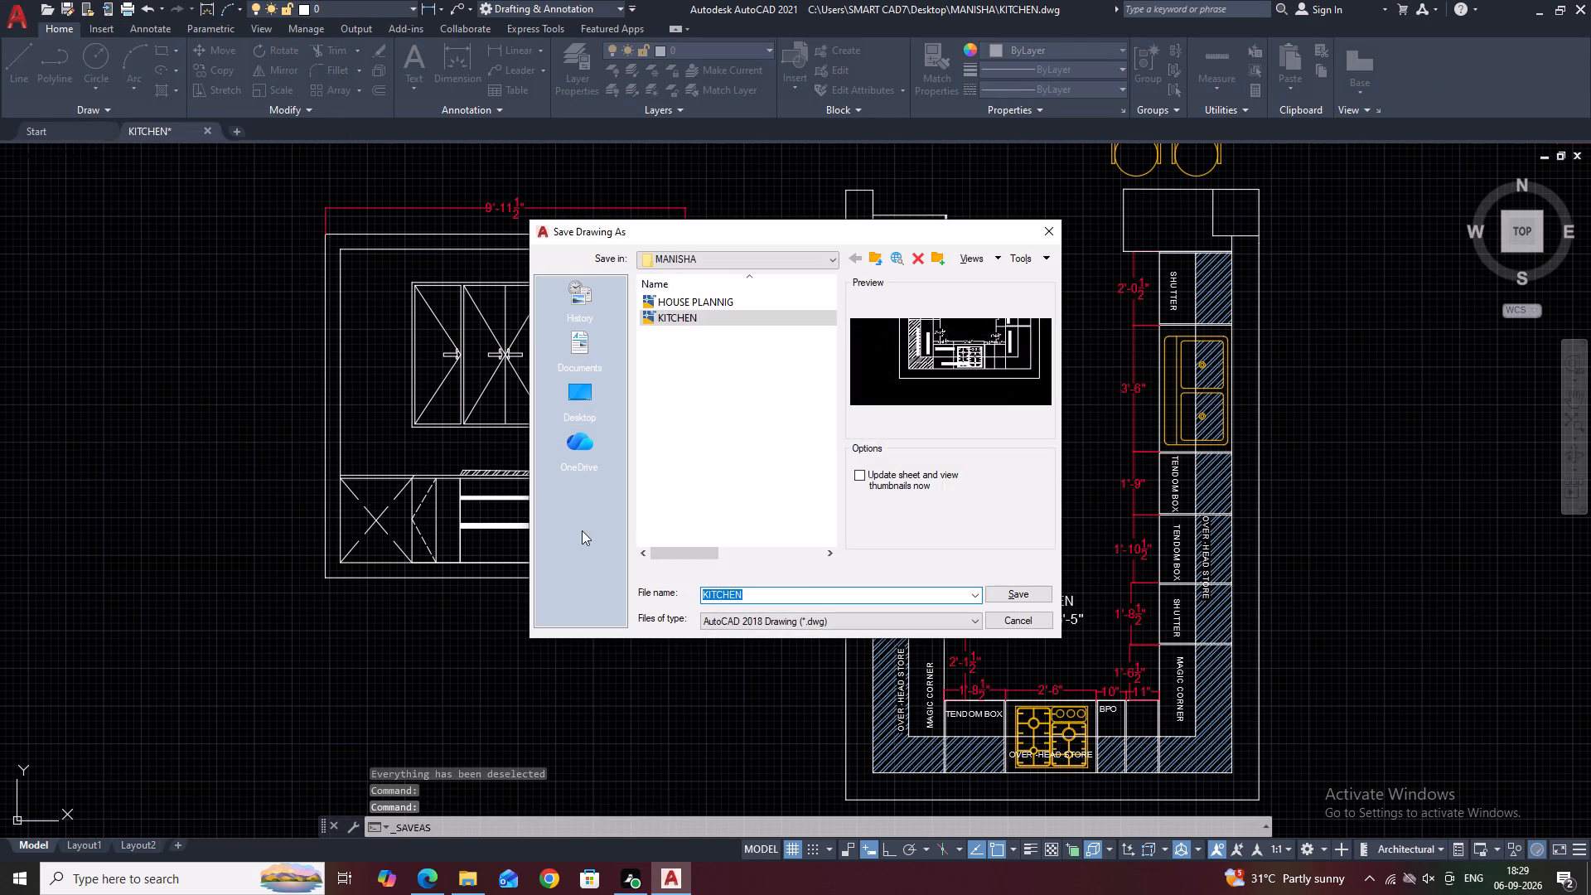
click(1008, 593)
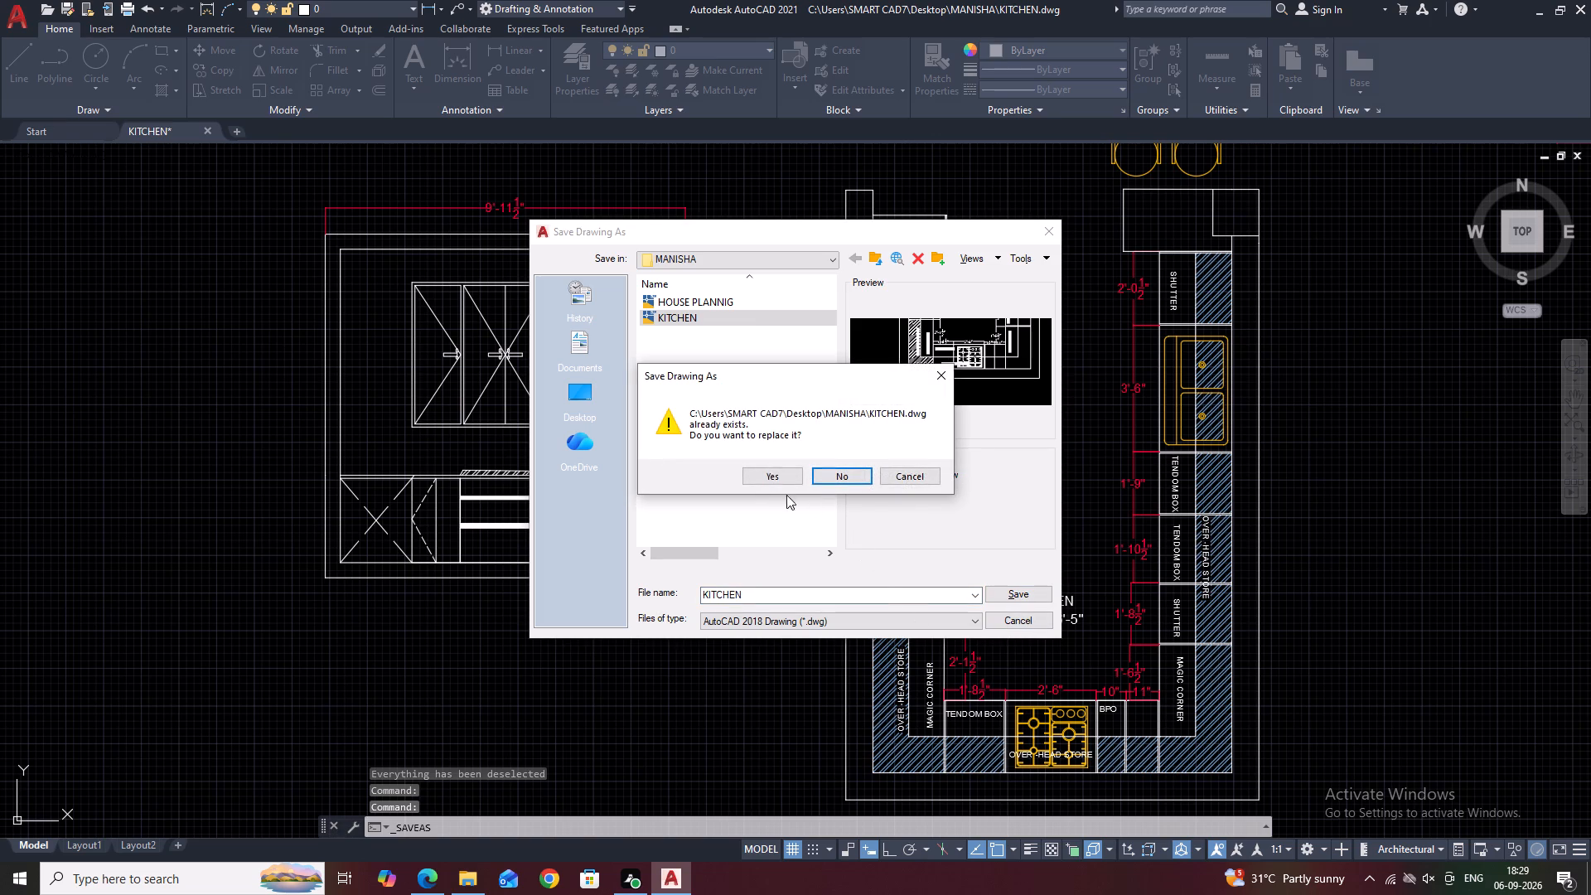
click(769, 479)
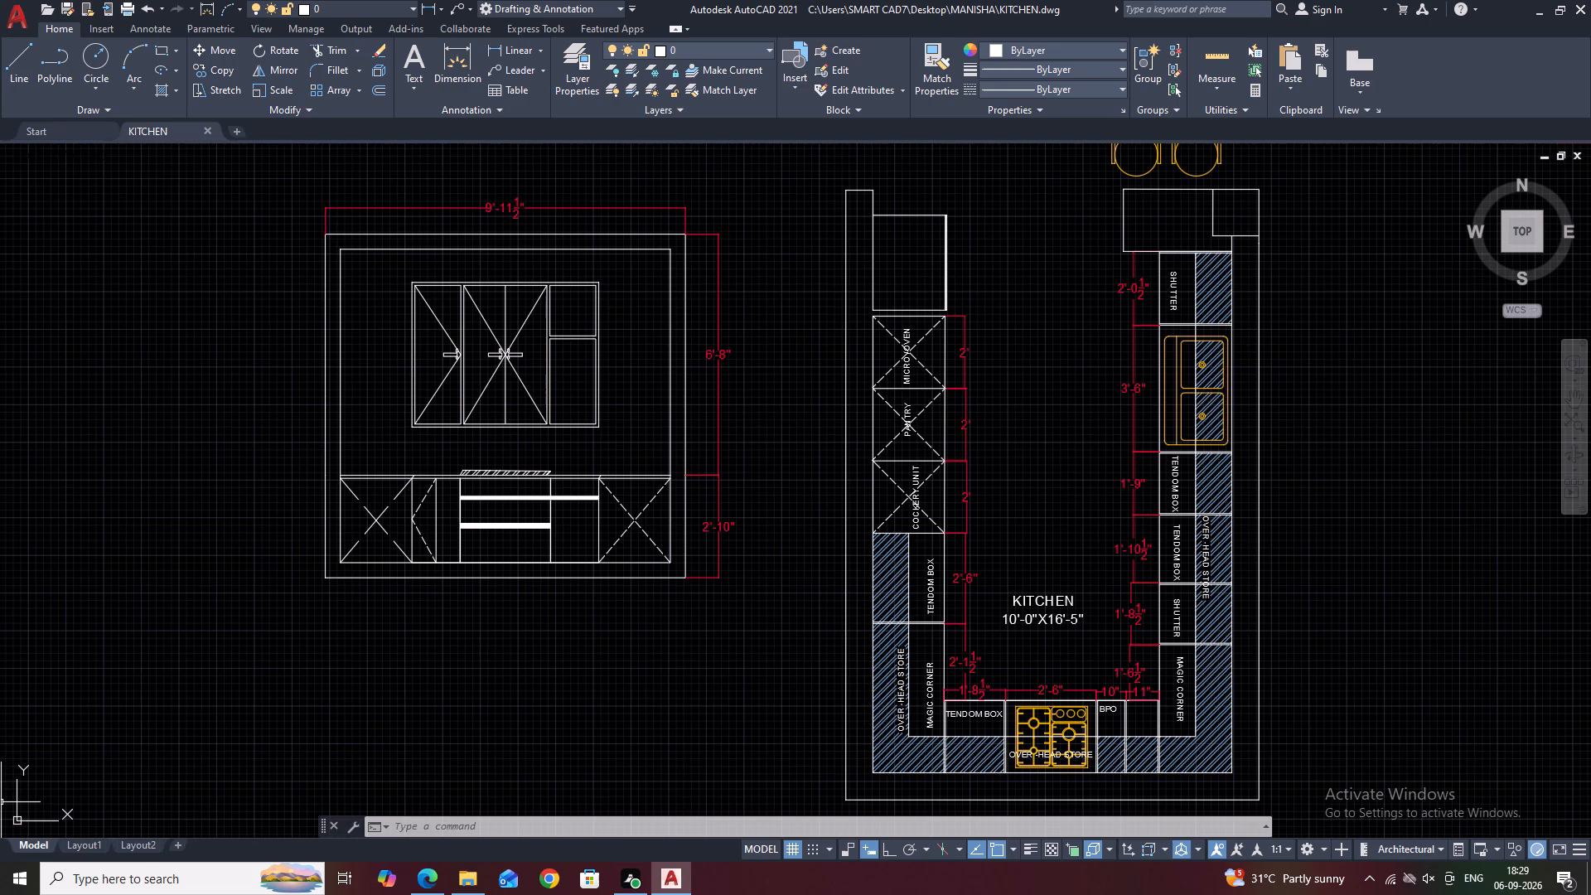
Review the kitchen plan, elevations and top view for remaining labels, dimensions and titles.
scroll(529, 607, down, 2)
middle_drag(773, 423, 684, 380)
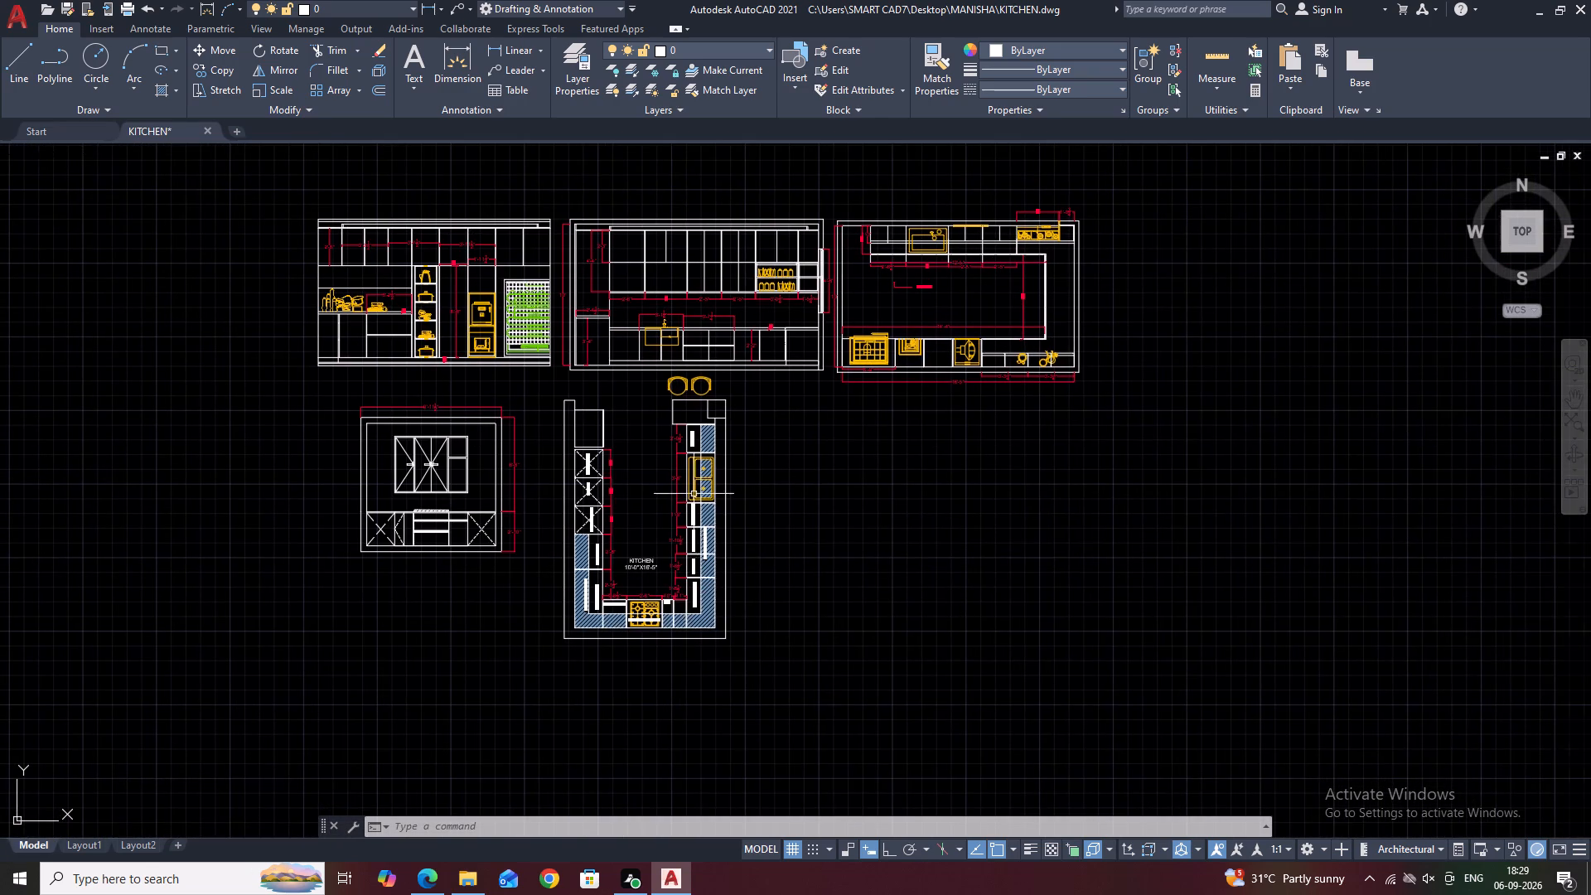
middle_click(631, 457)
scroll(733, 606, up, 2)
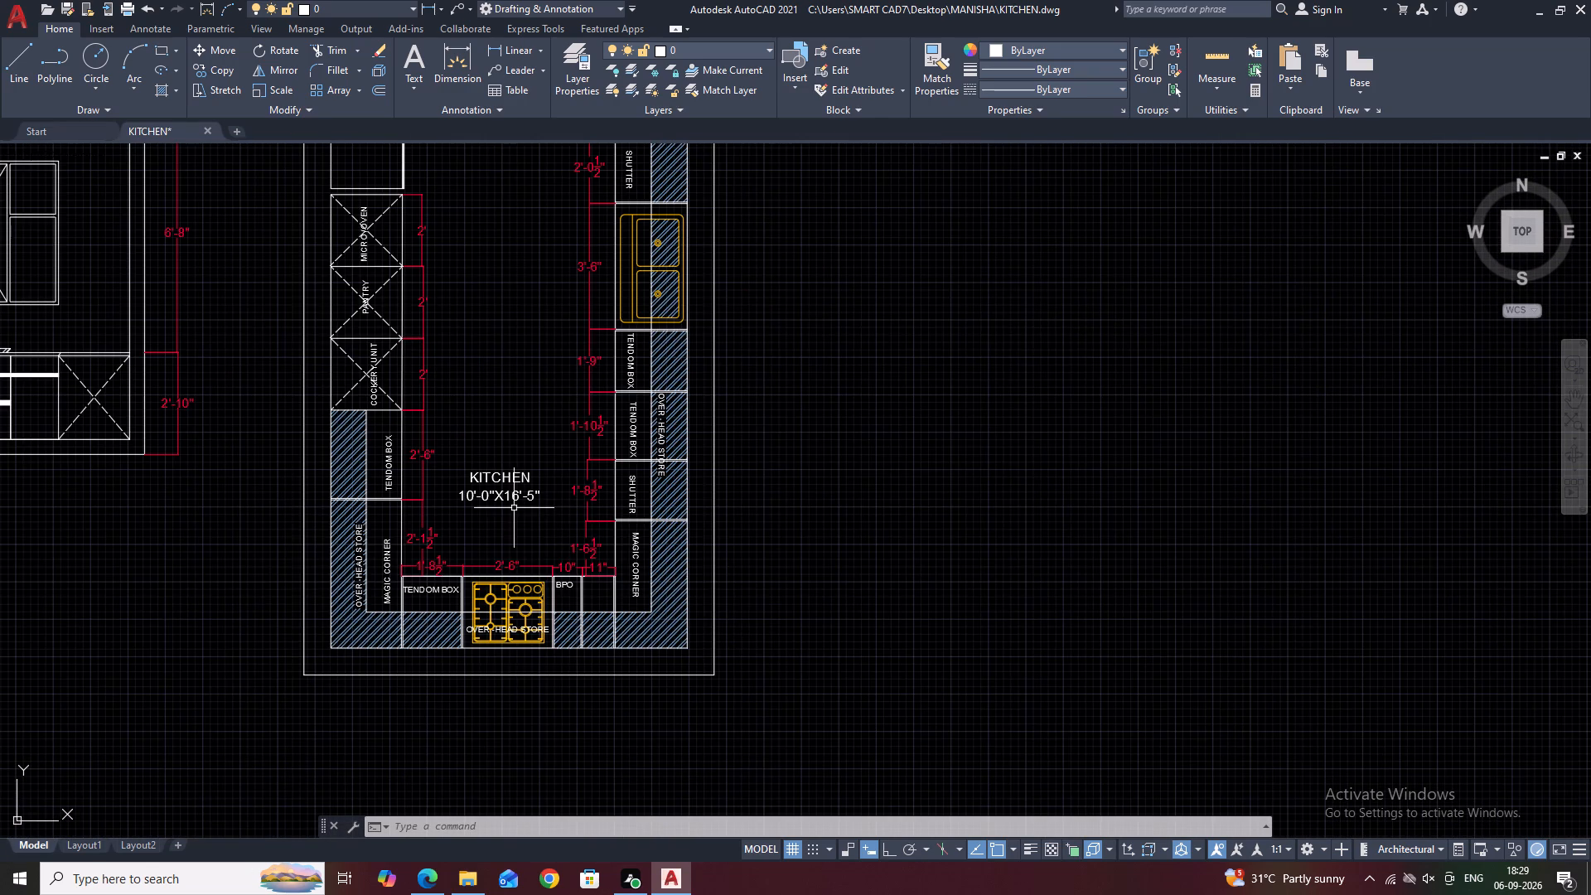
middle_drag(749, 706, 903, 633)
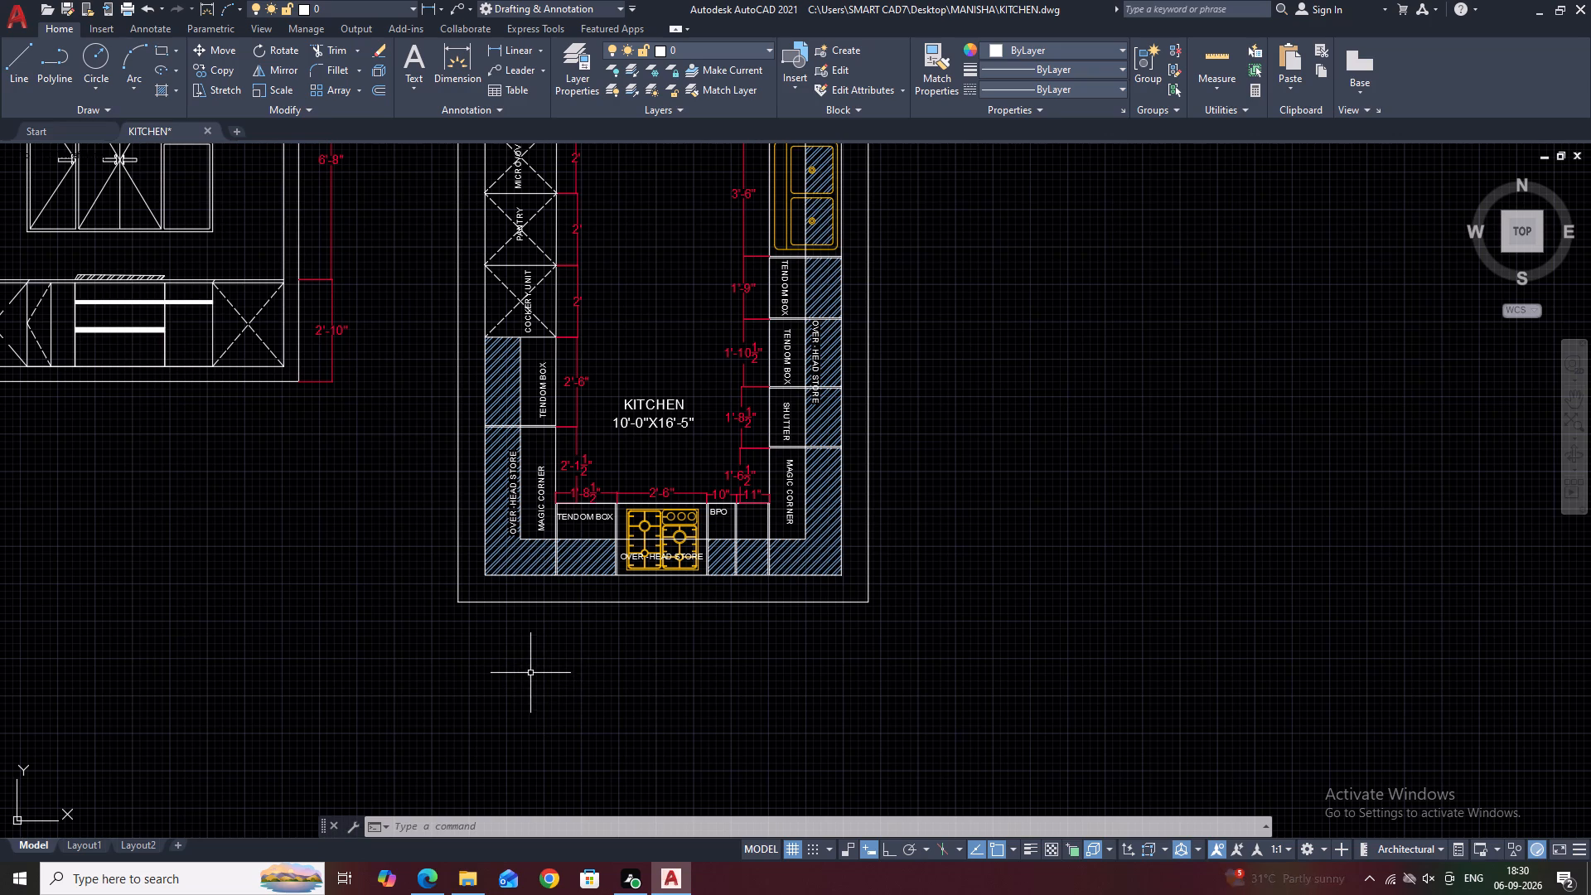
middle_drag(610, 459, 699, 539)
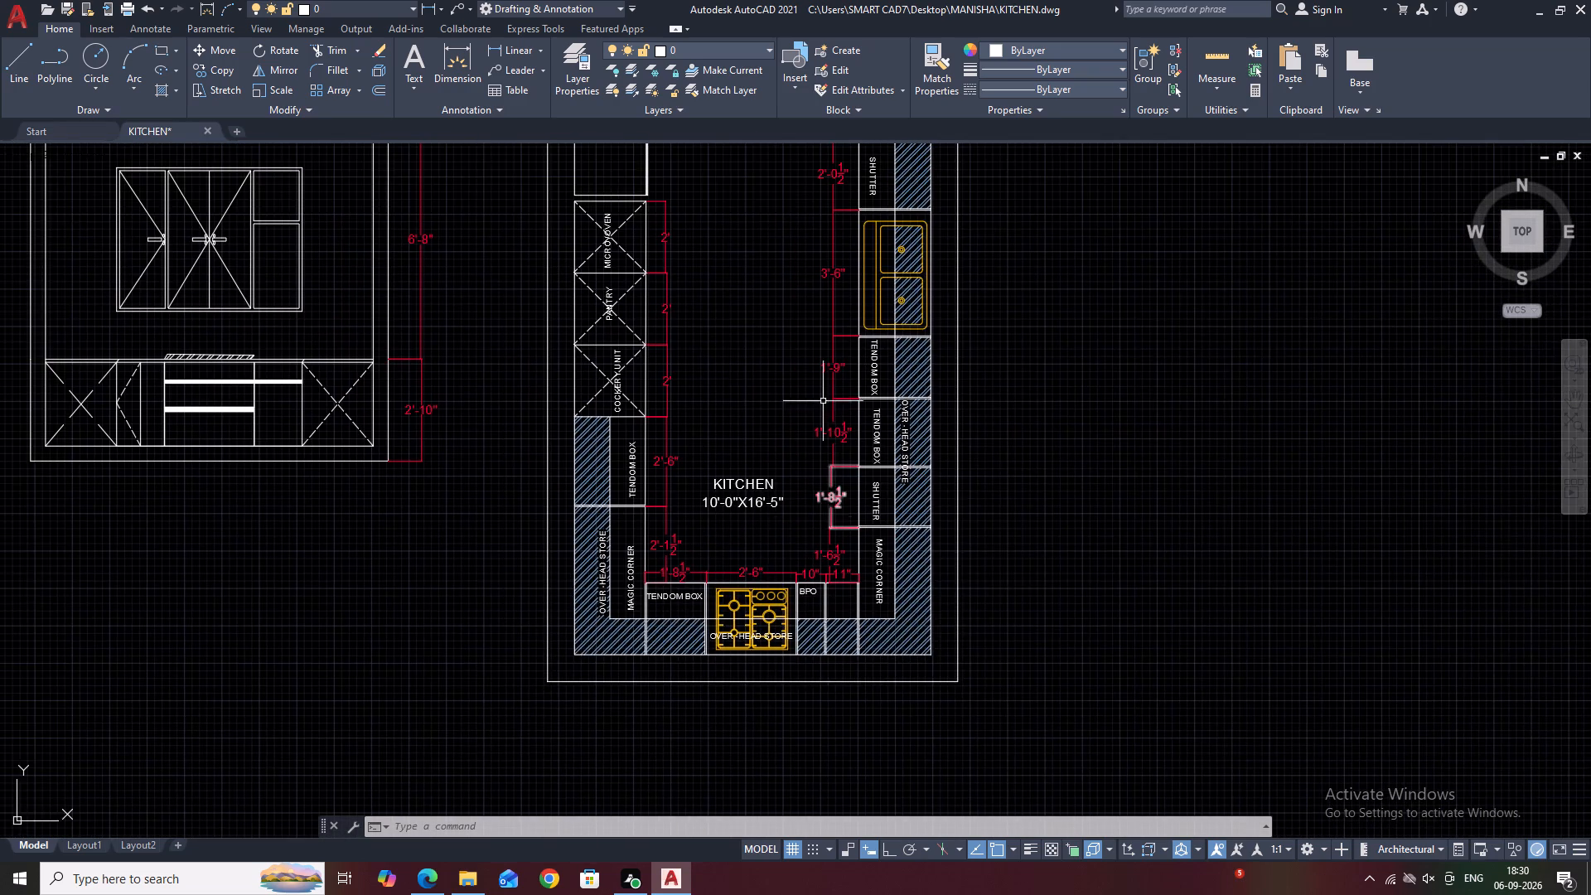
middle_drag(834, 422, 865, 479)
scroll(858, 457, down, 2)
middle_drag(962, 418, 971, 453)
scroll(865, 395, up, 1)
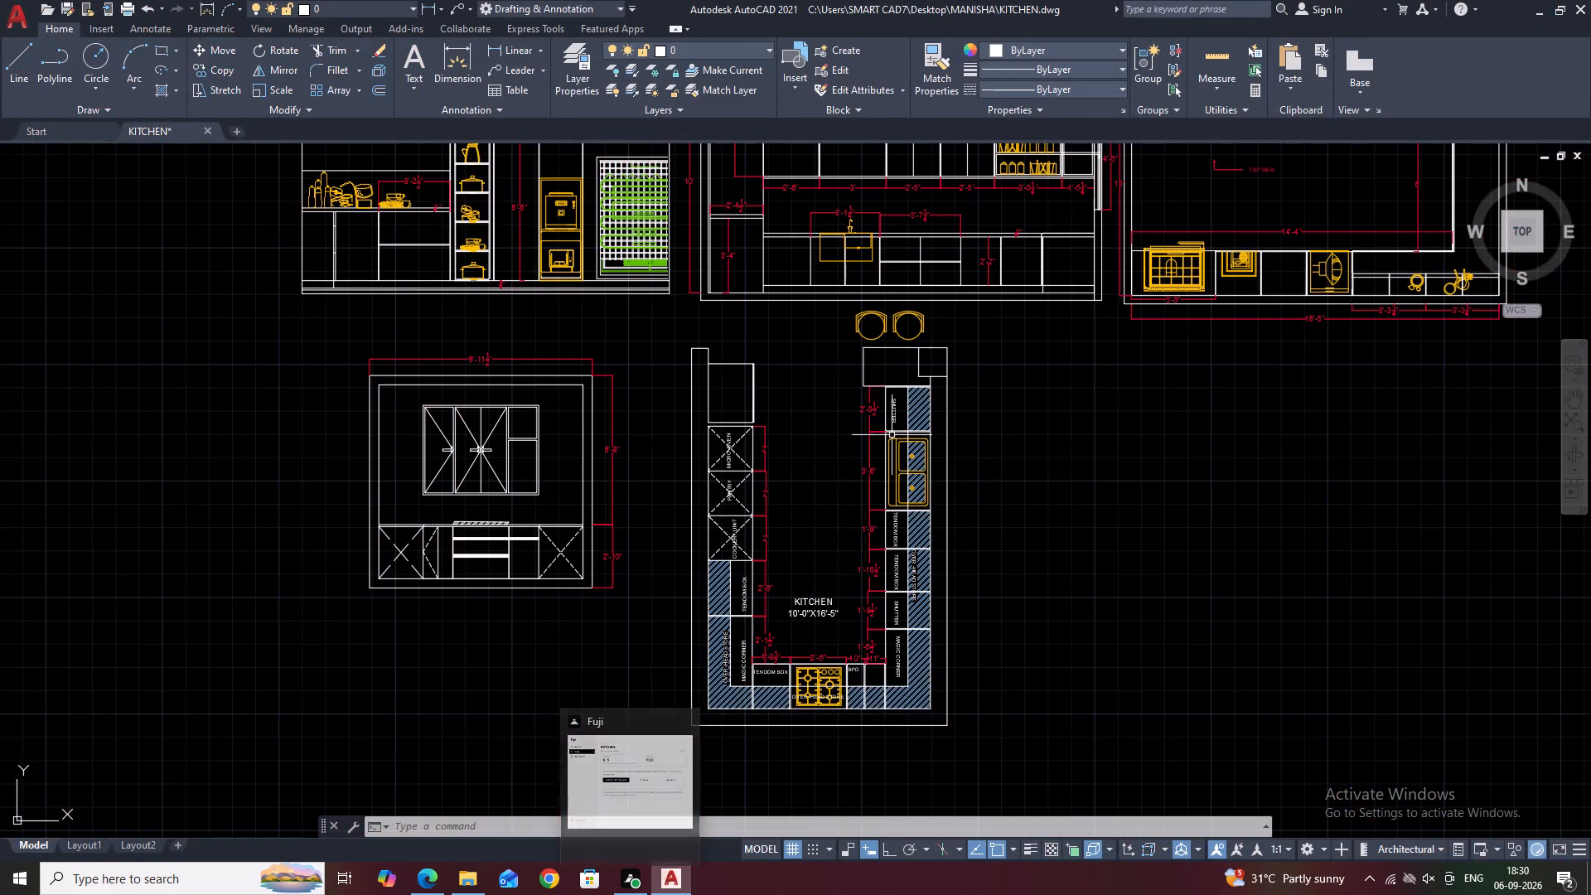
middle_drag(899, 441, 882, 516)
scroll(994, 398, up, 2)
scroll(1076, 299, up, 1)
middle_drag(1075, 305, 1008, 374)
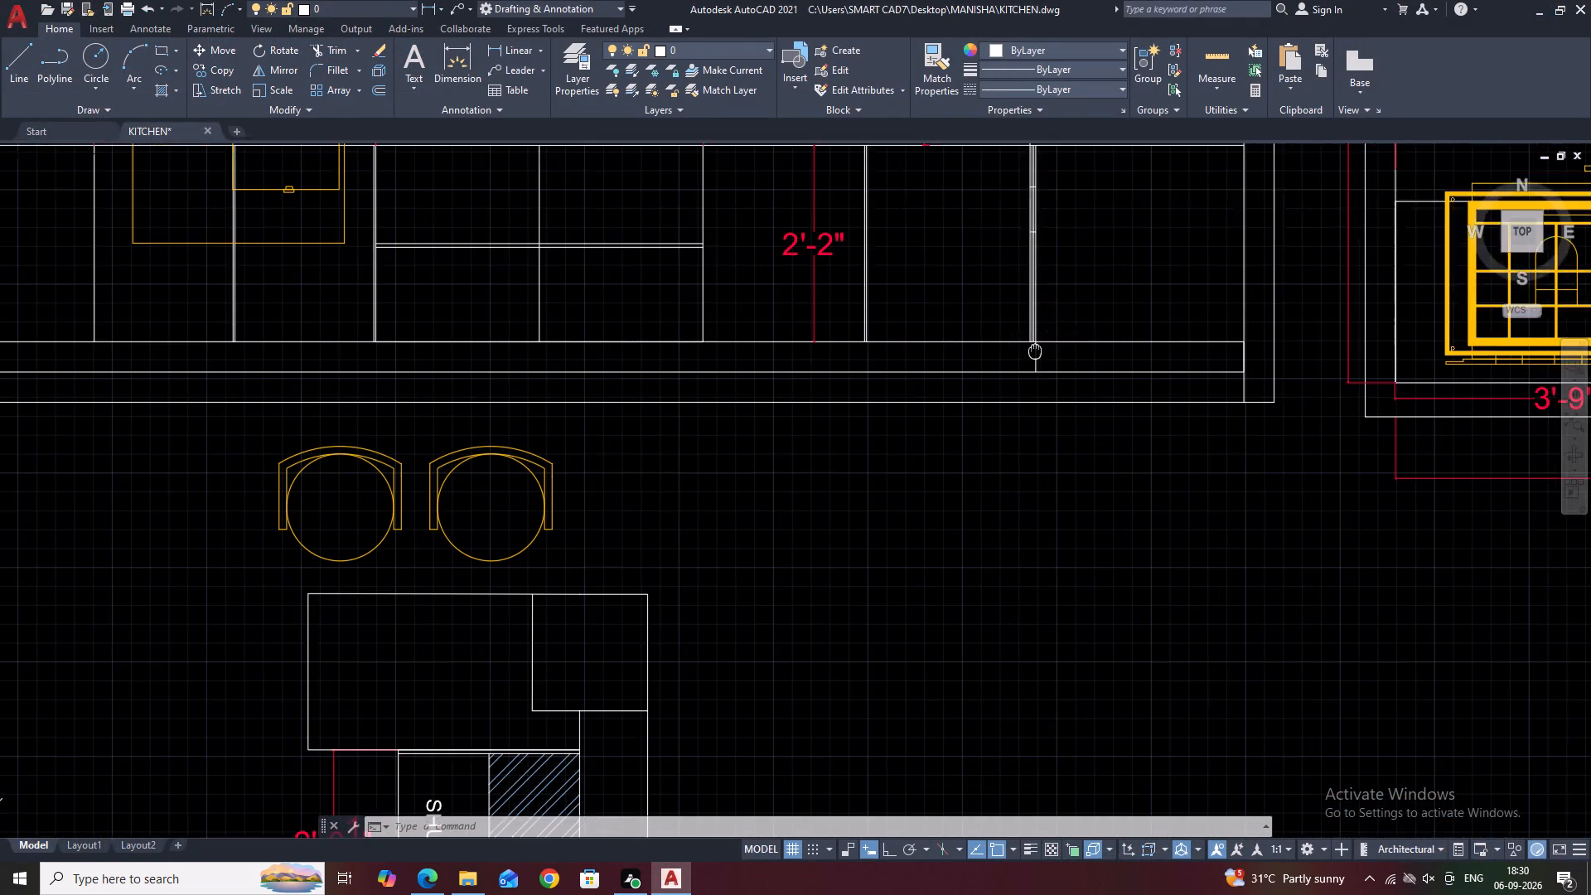
middle_drag(1008, 374, 907, 443)
middle_drag(1144, 399, 1036, 441)
scroll(1035, 448, down, 1)
middle_drag(1179, 444, 878, 479)
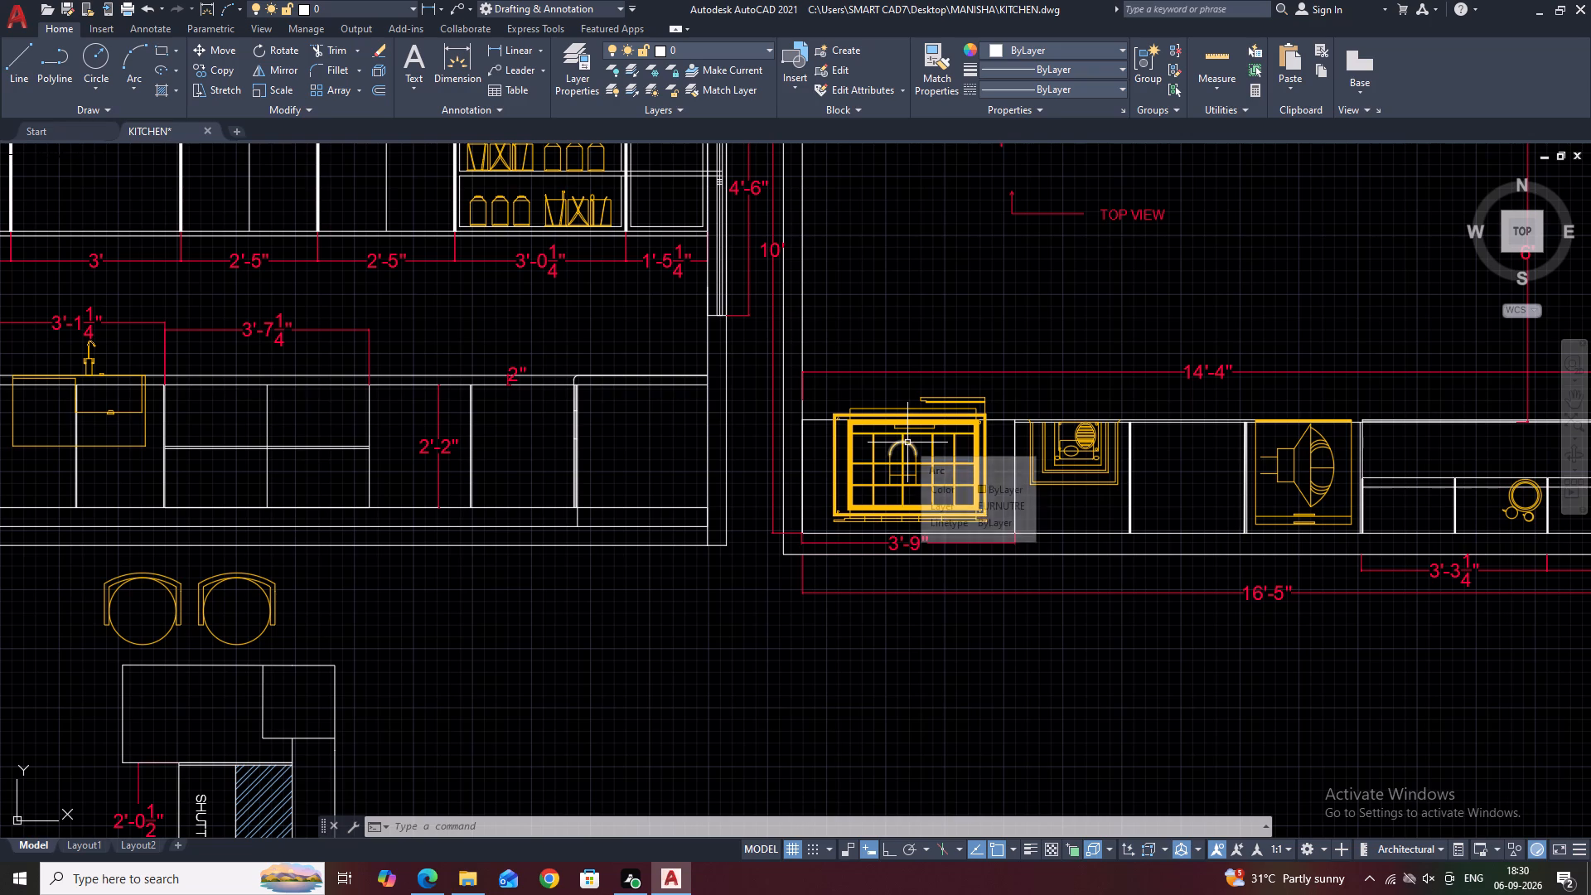
scroll(561, 556, down, 1)
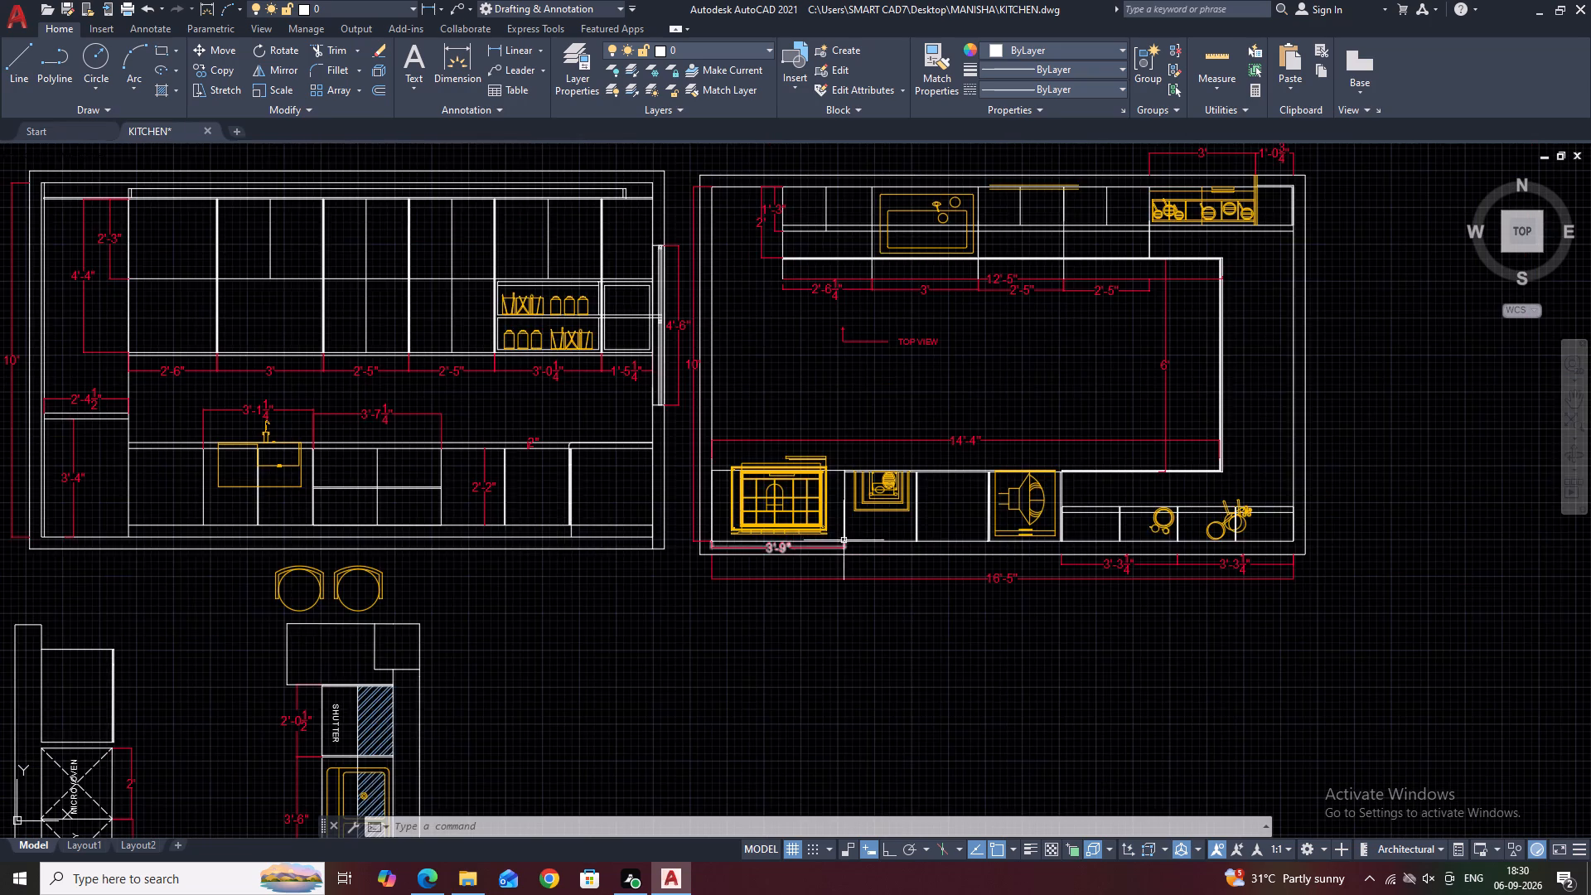
scroll(851, 537, down, 1)
middle_drag(1149, 475, 991, 486)
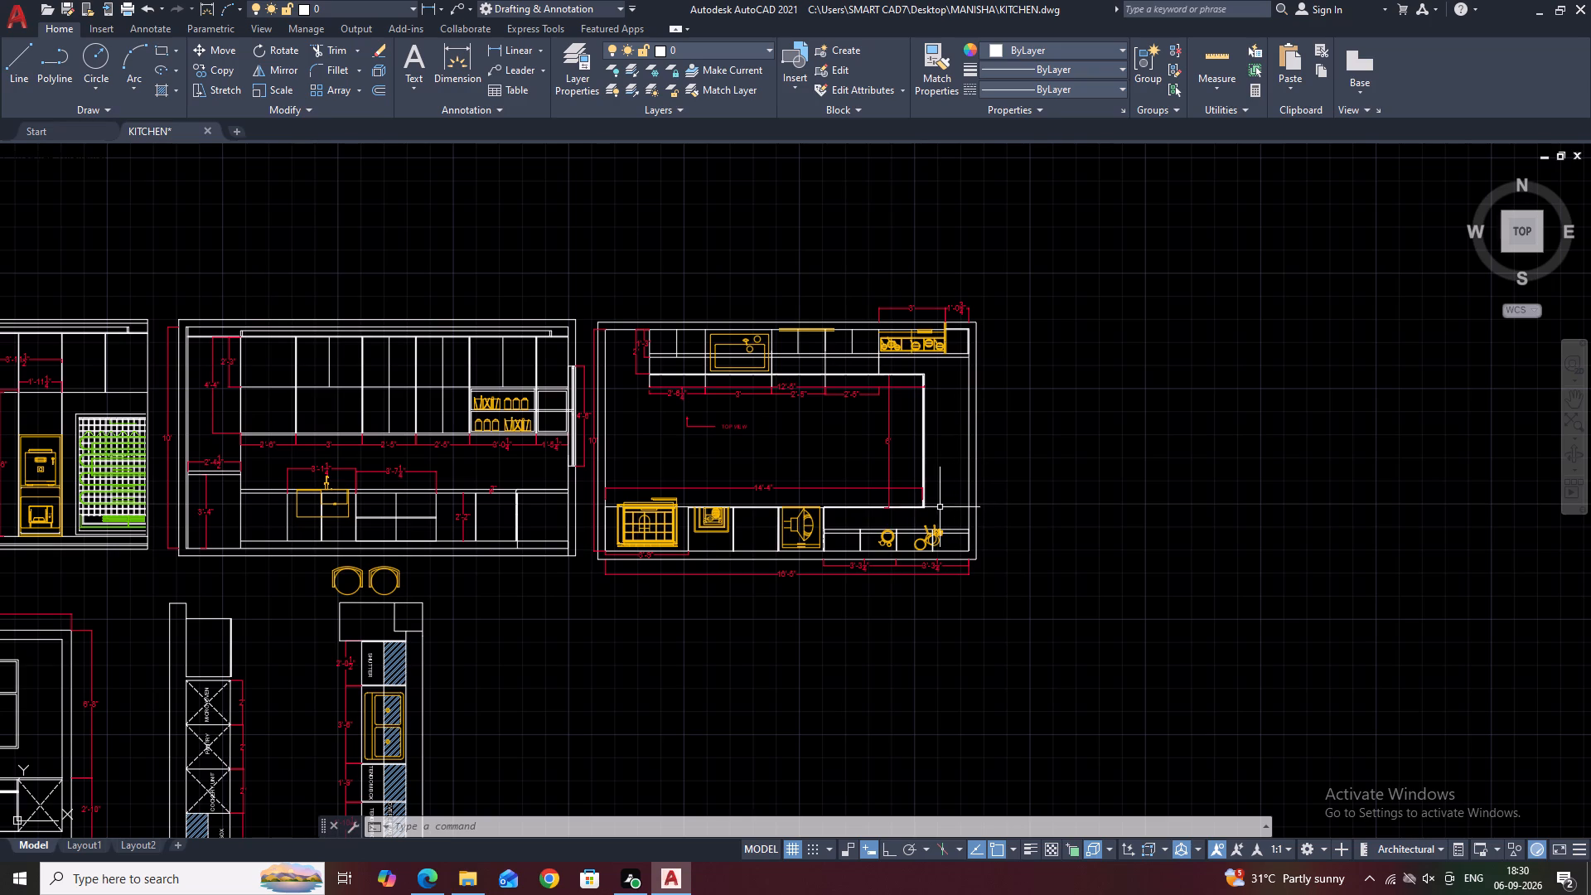
scroll(906, 469, down, 3)
middle_drag(962, 477, 856, 427)
scroll(869, 452, up, 1)
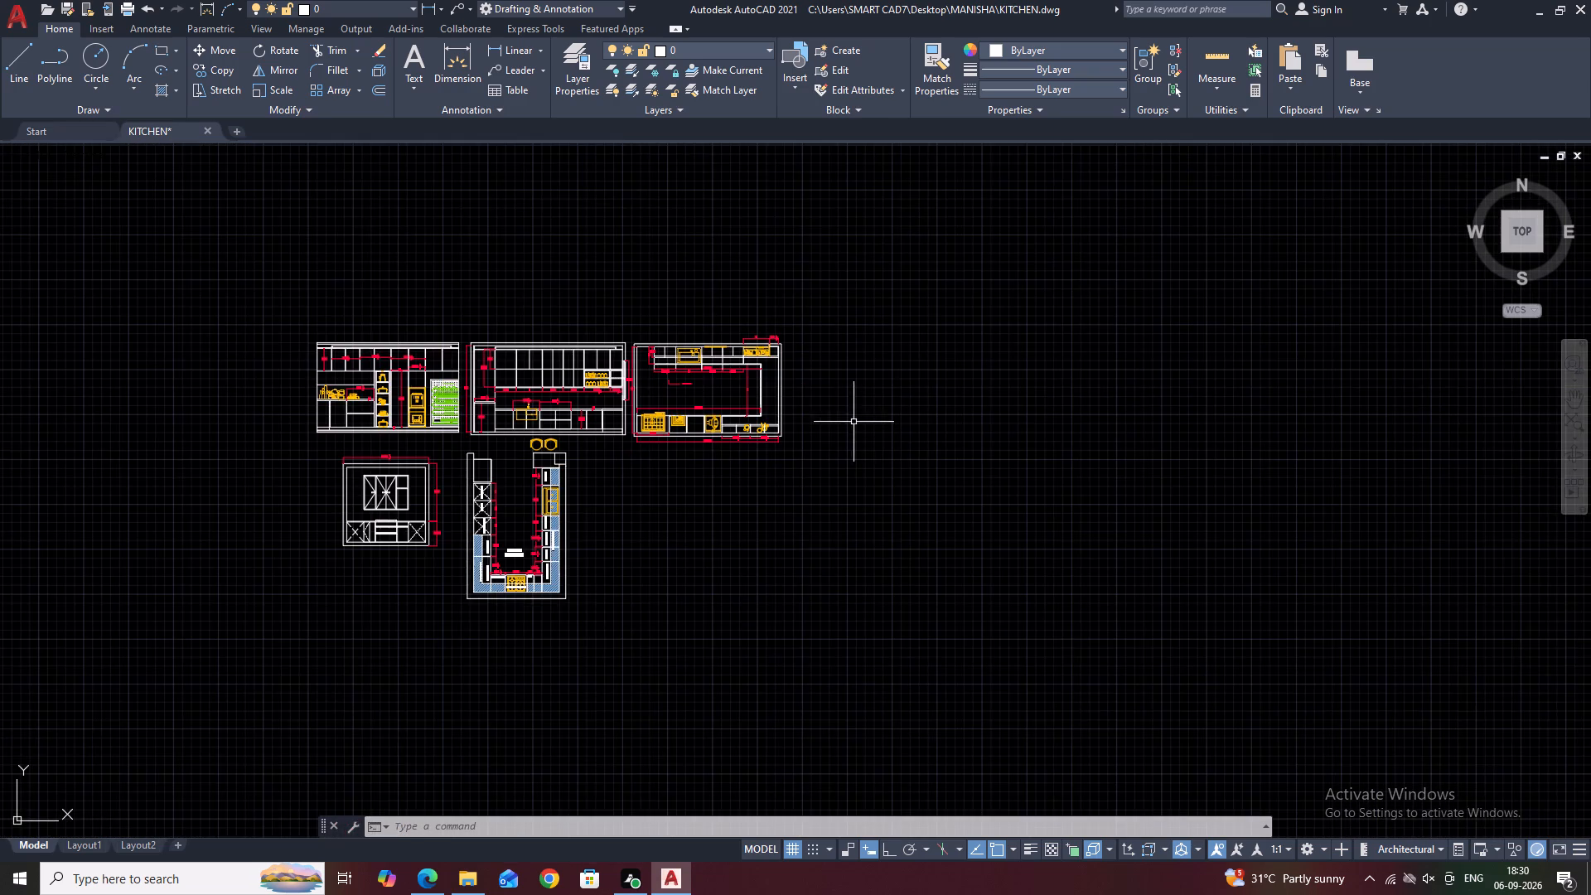
middle_drag(854, 418, 900, 472)
middle_drag(982, 419, 1026, 496)
scroll(907, 531, up, 2)
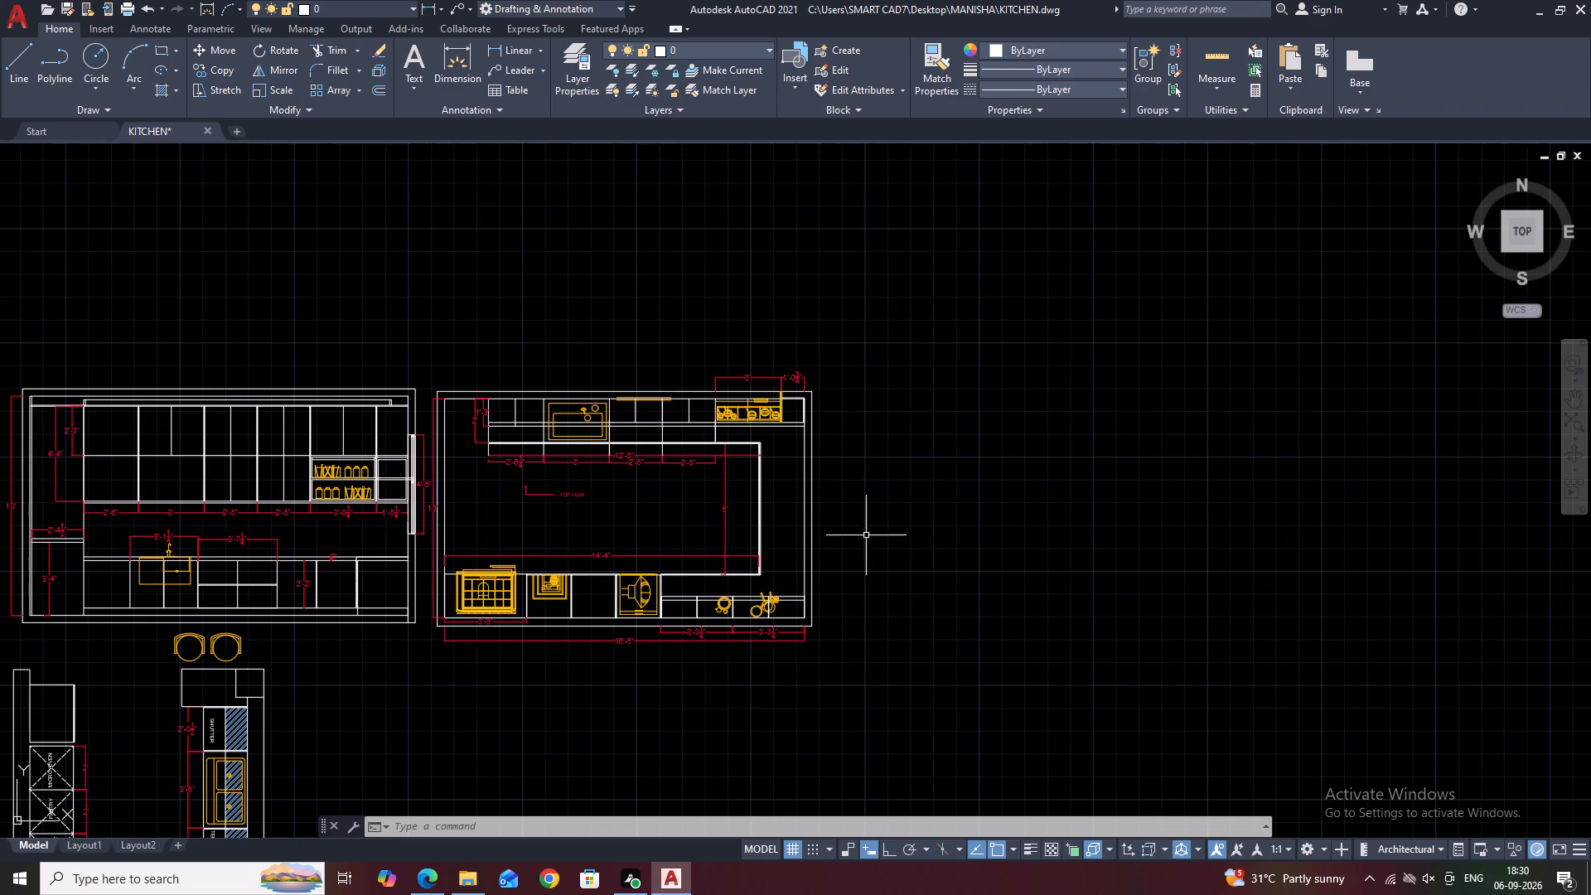
middle_drag(886, 535, 1127, 410)
middle_drag(775, 481, 1011, 499)
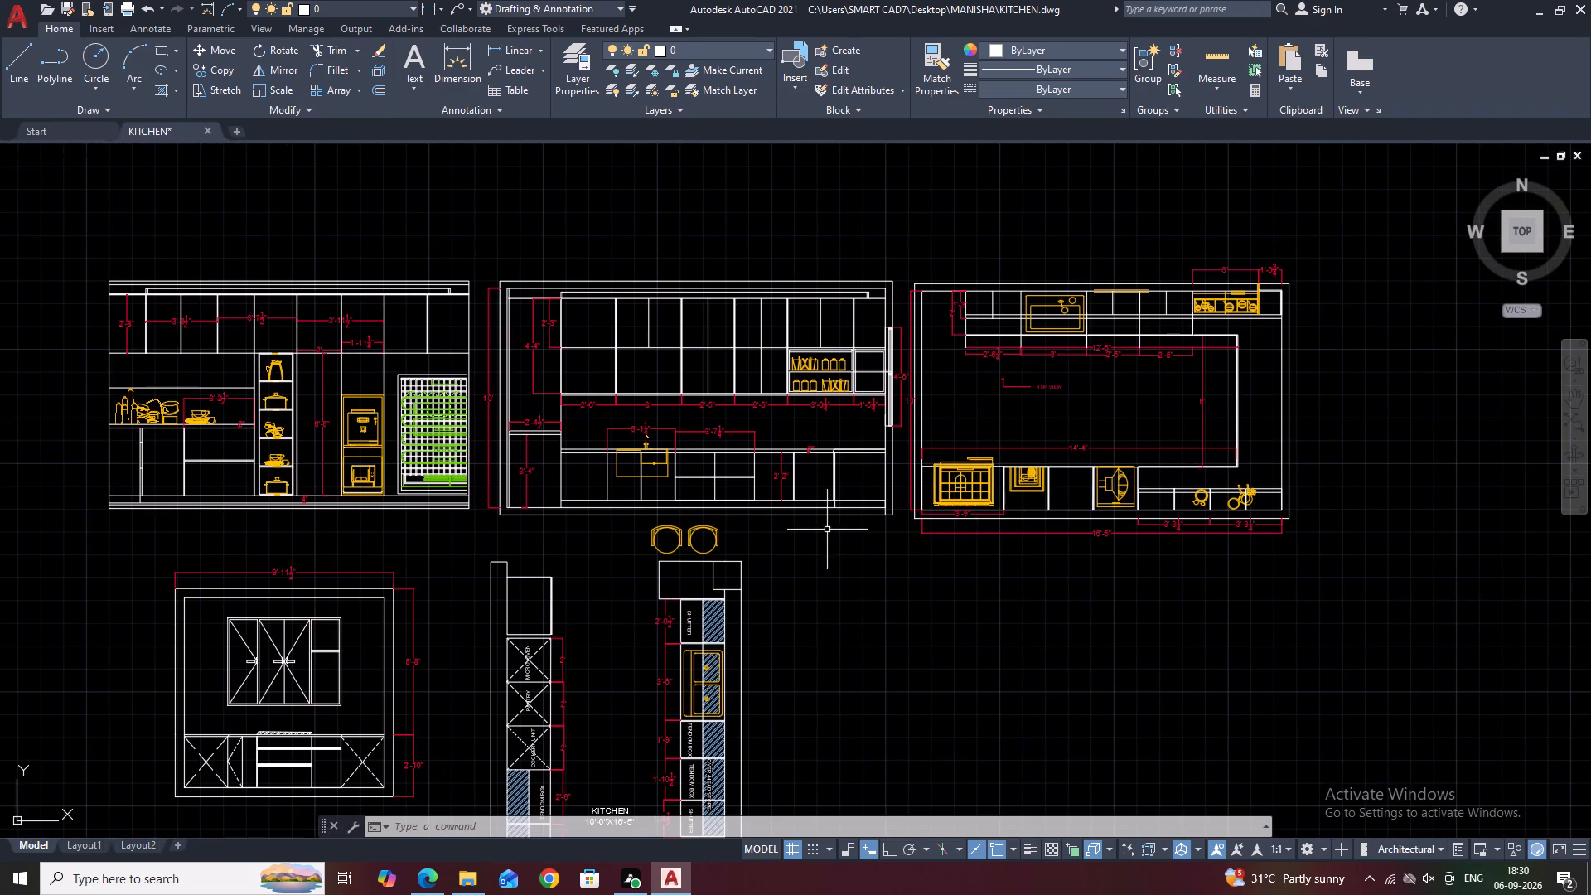
middle_drag(776, 532, 1018, 380)
scroll(1005, 355, down, 2)
middle_drag(1035, 564, 972, 501)
scroll(880, 462, up, 1)
middle_drag(905, 448, 898, 485)
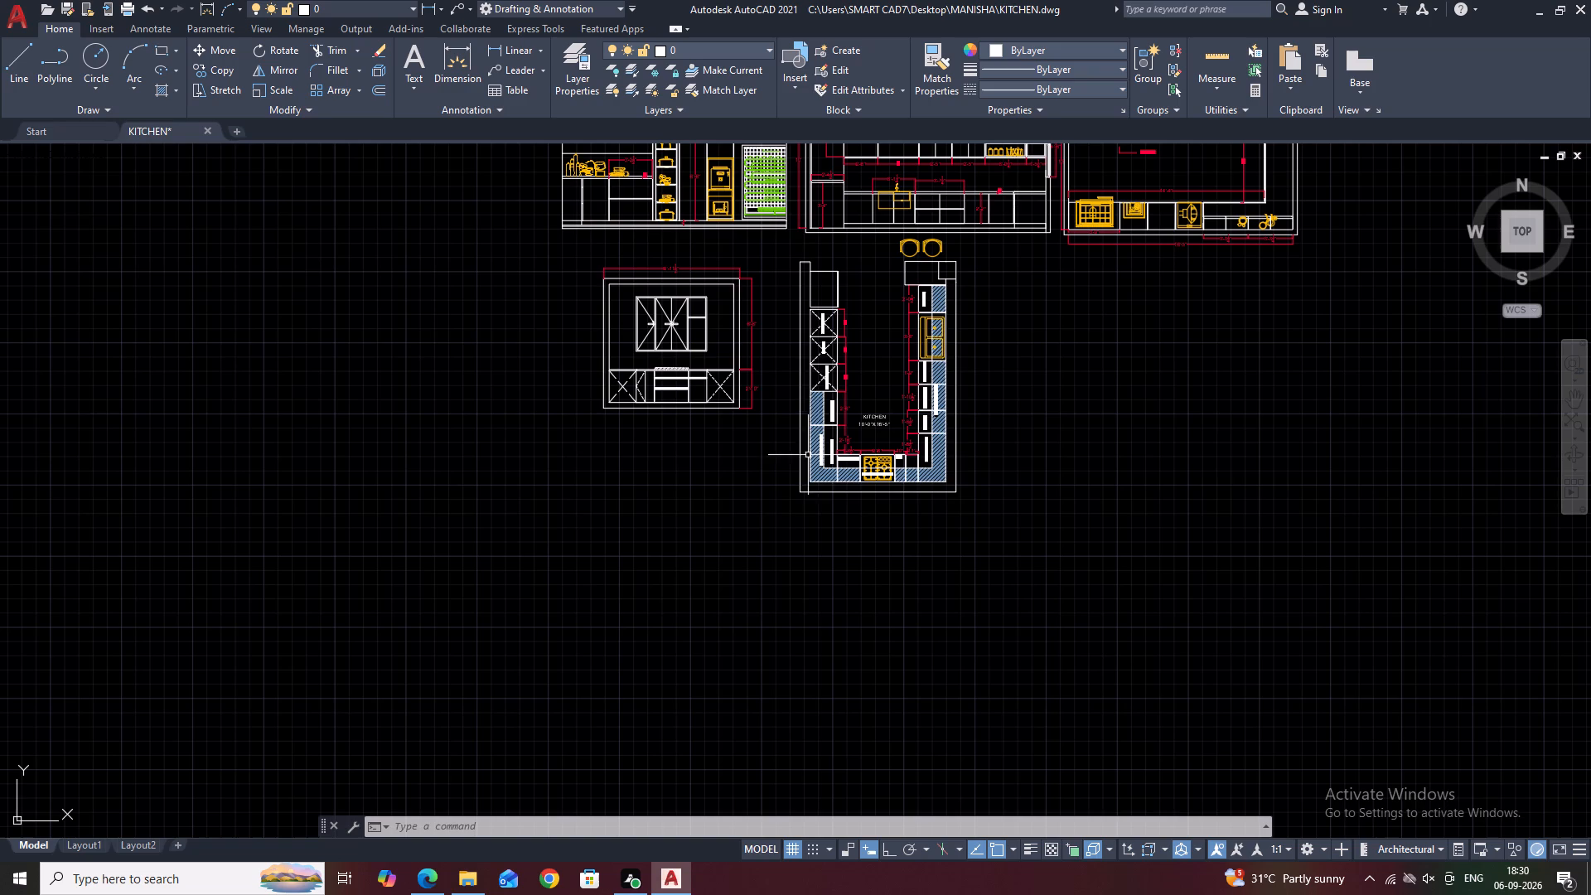
middle_drag(878, 426, 883, 442)
scroll(881, 446, up, 4)
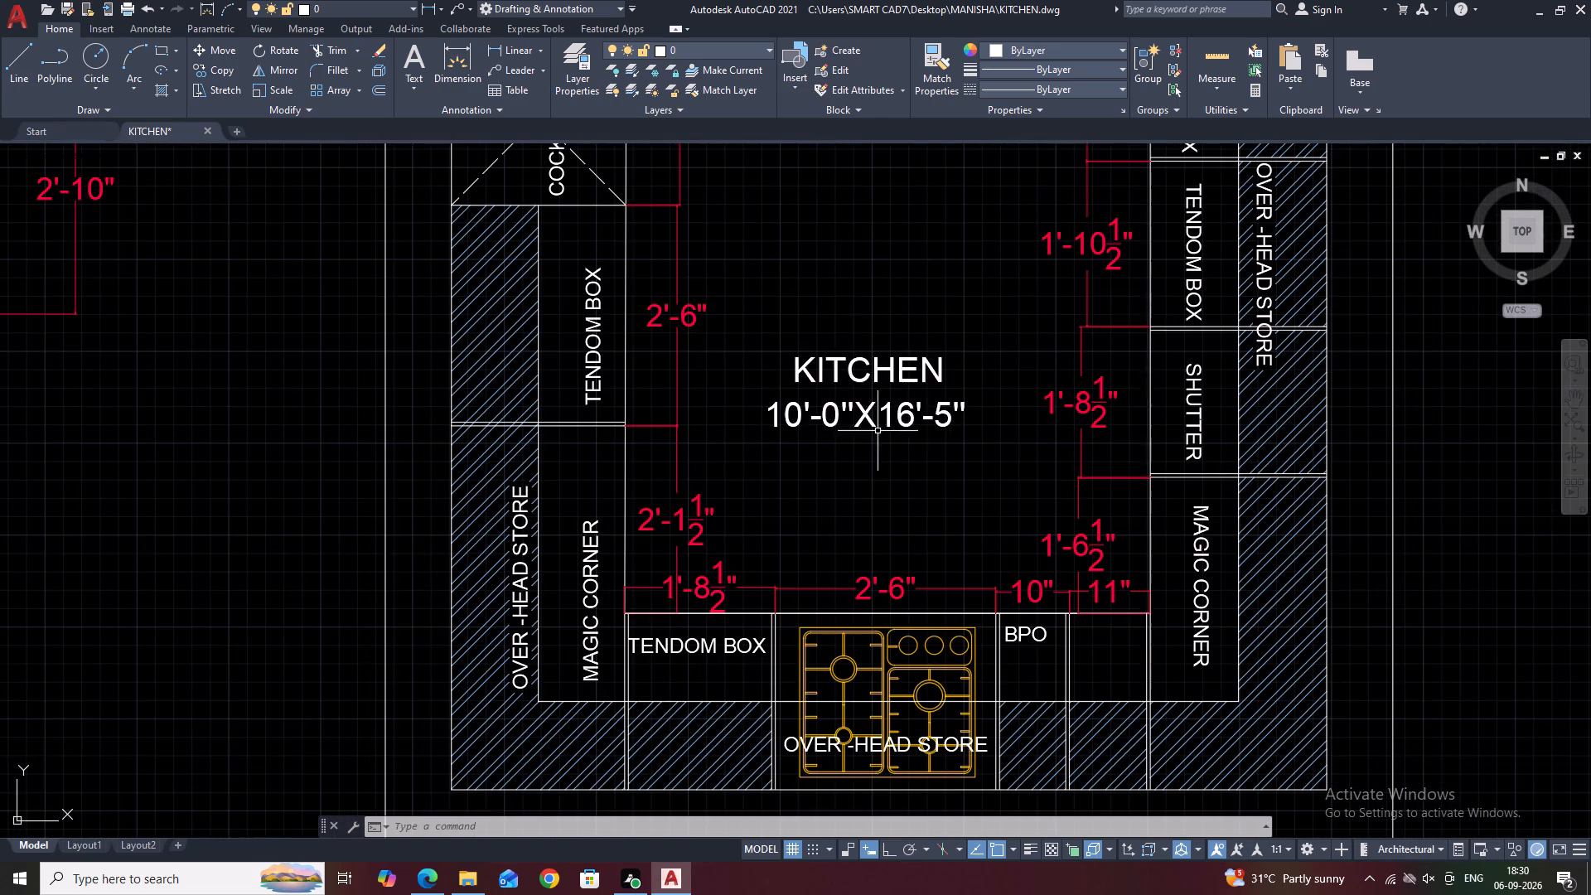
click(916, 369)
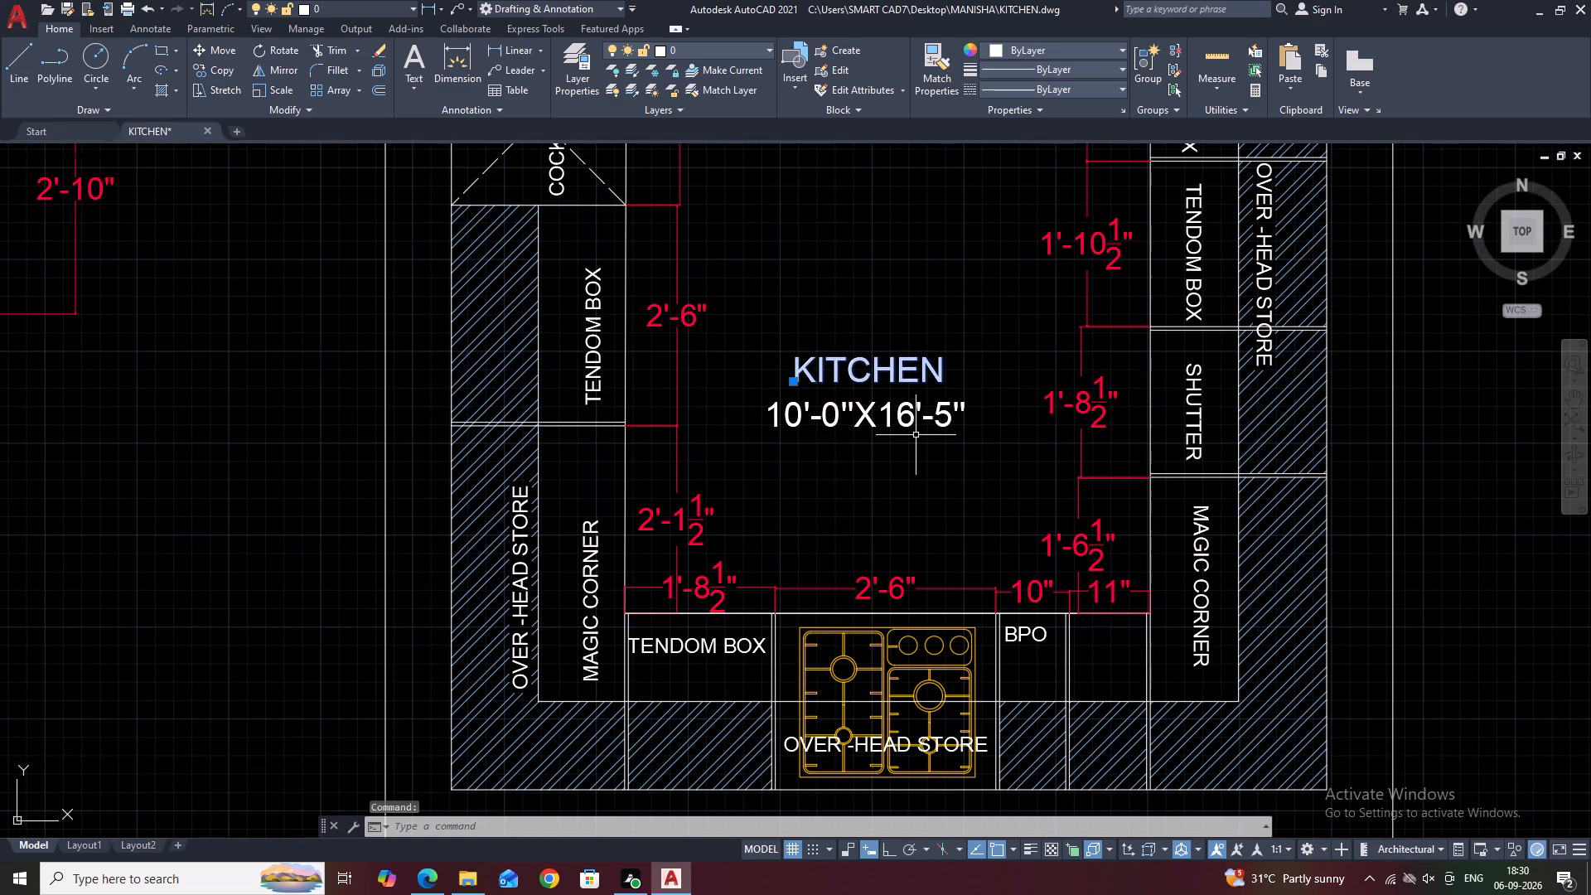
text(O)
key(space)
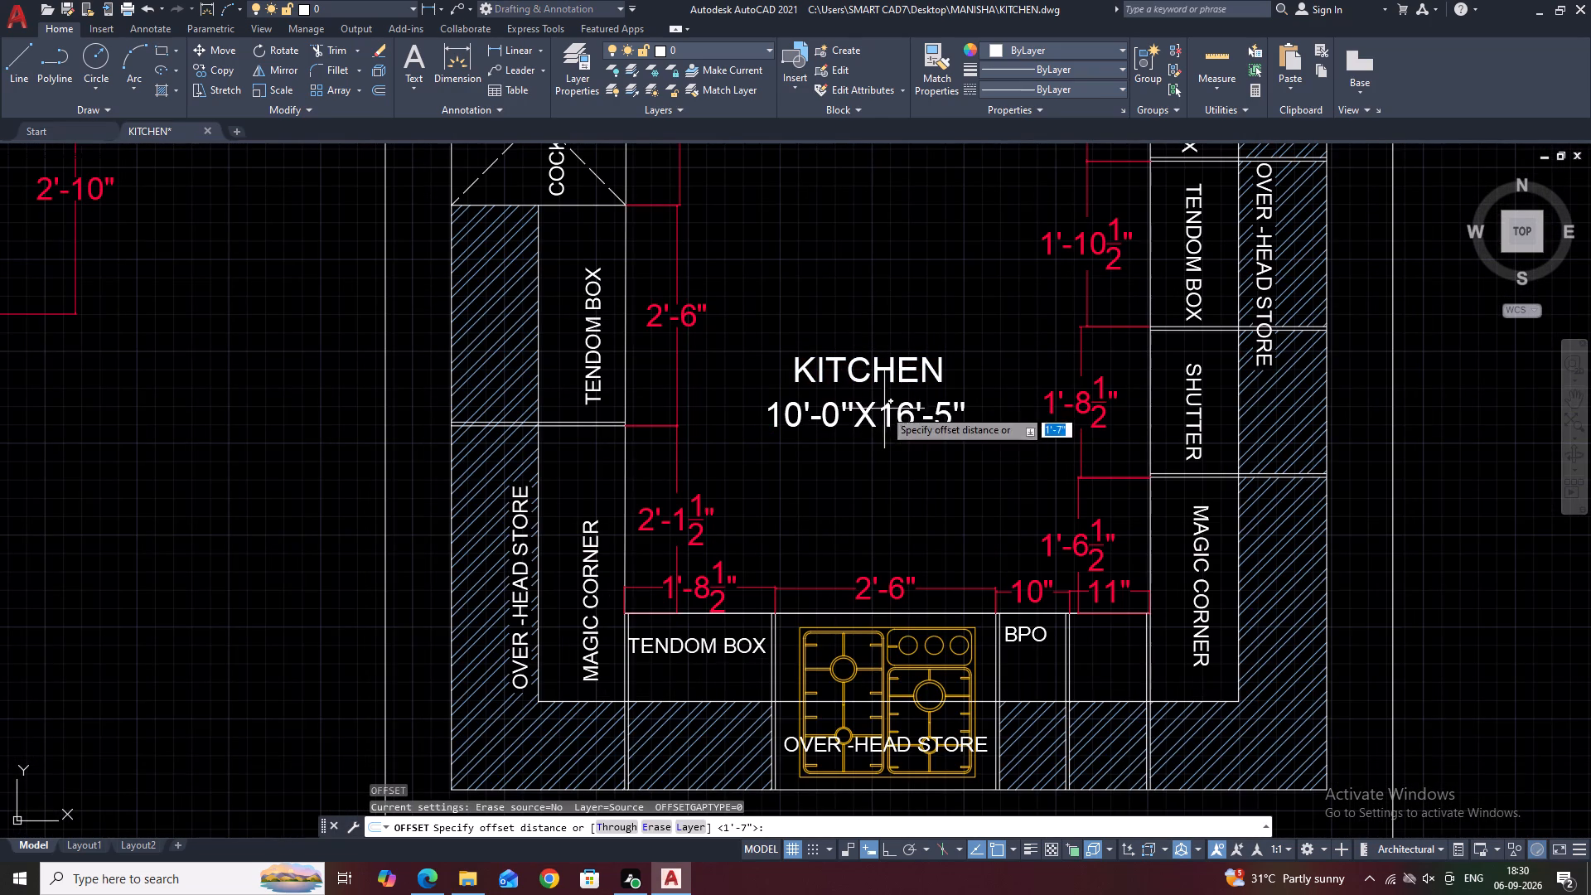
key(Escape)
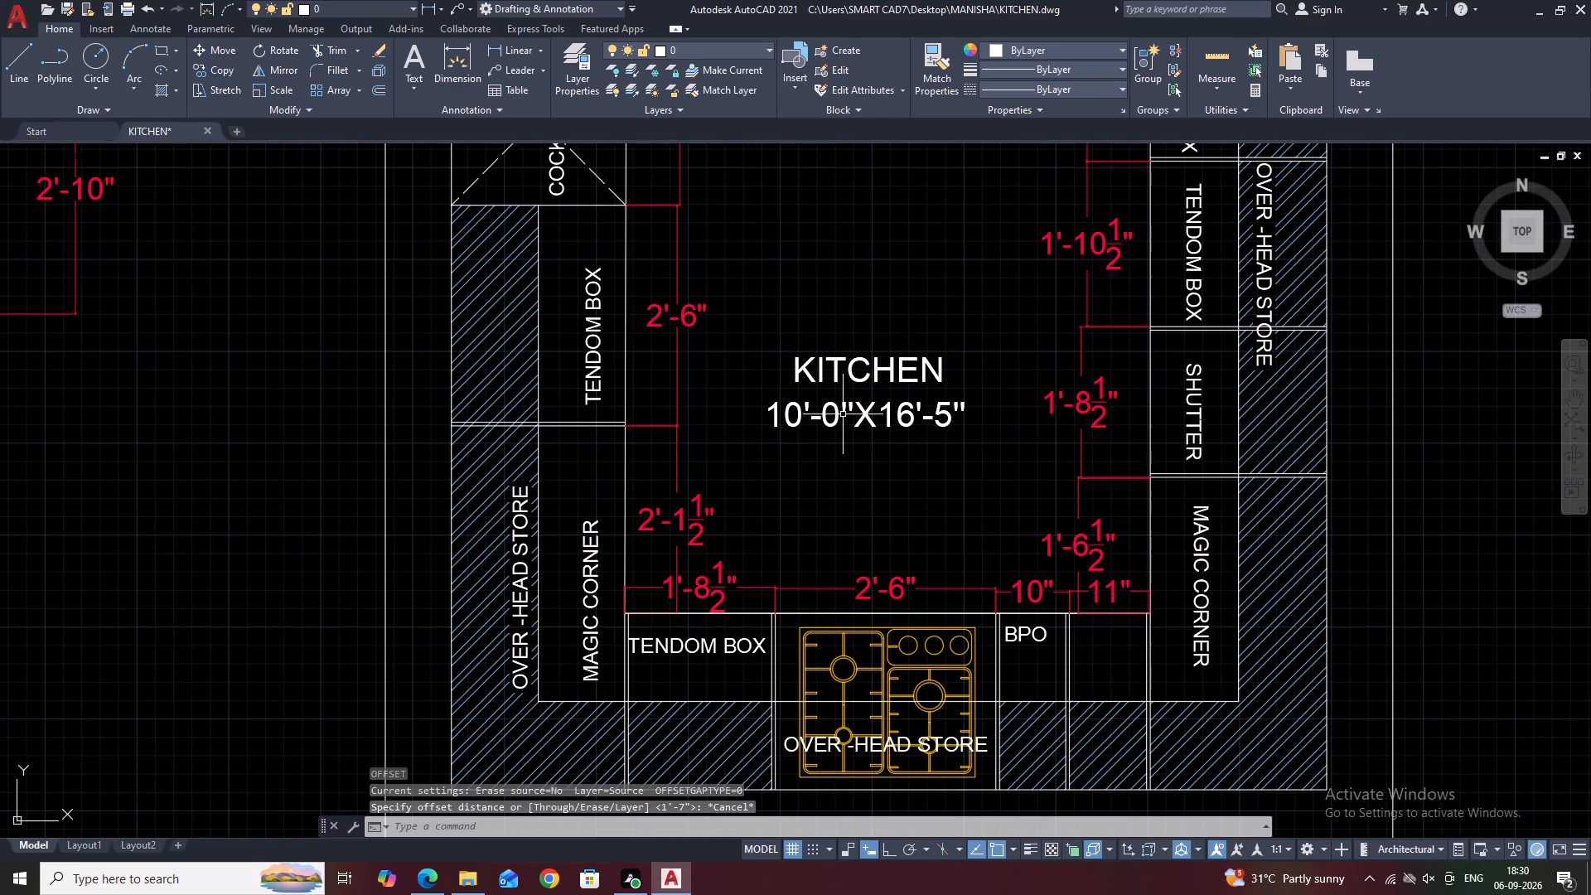
Copy the KITCHEN room title from inside the plan to the empty space below the plan's outer wall.
scroll(917, 381, up, 2)
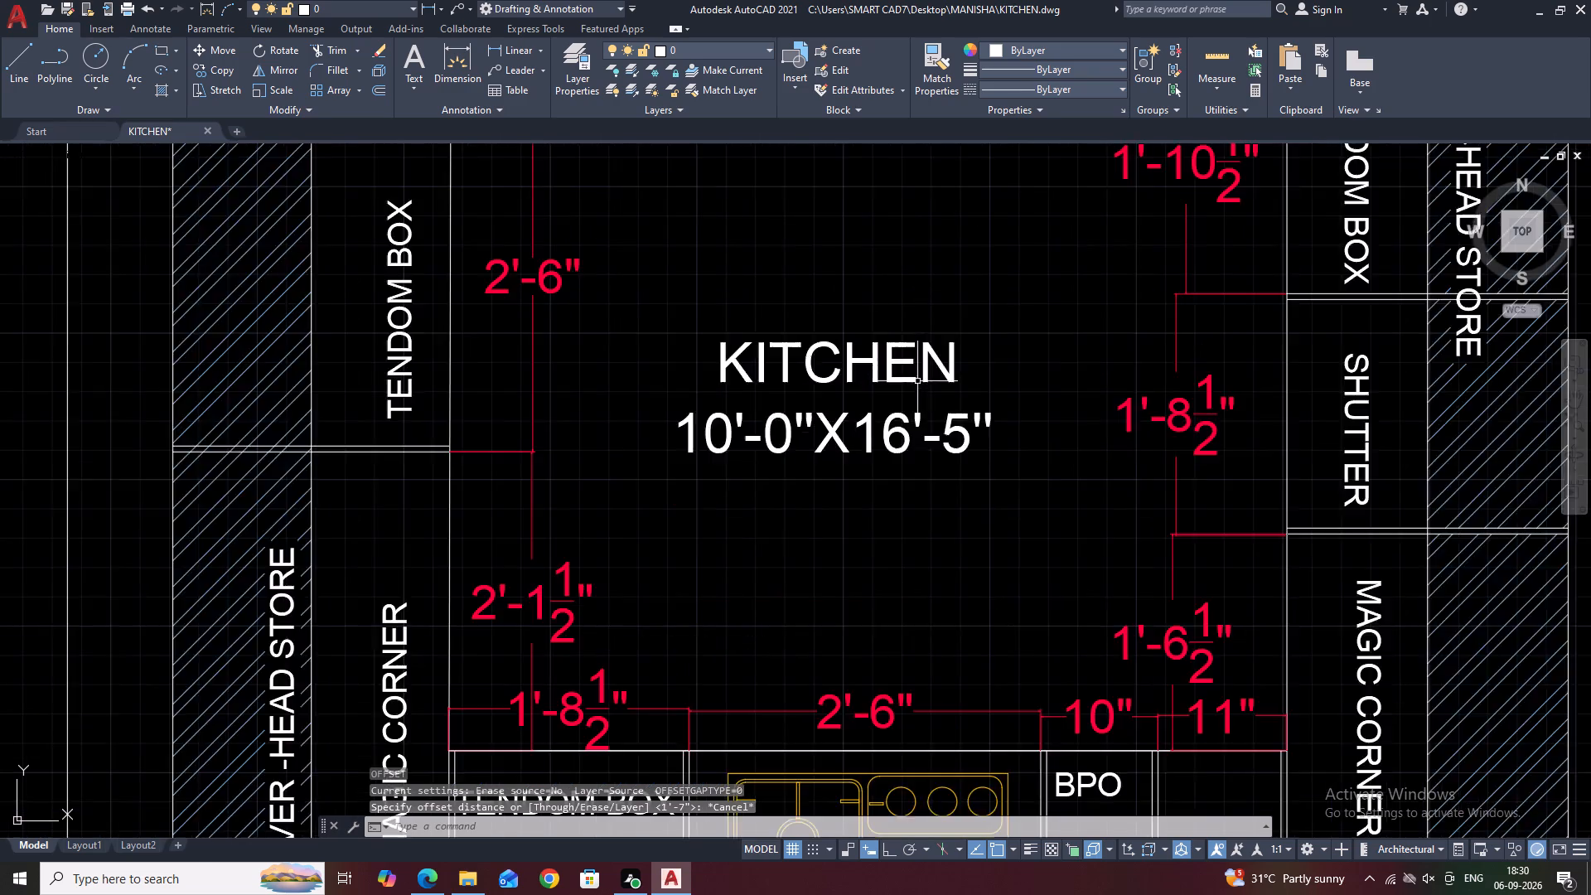
drag(979, 375, 940, 341)
click(878, 288)
text(CO)
key(space)
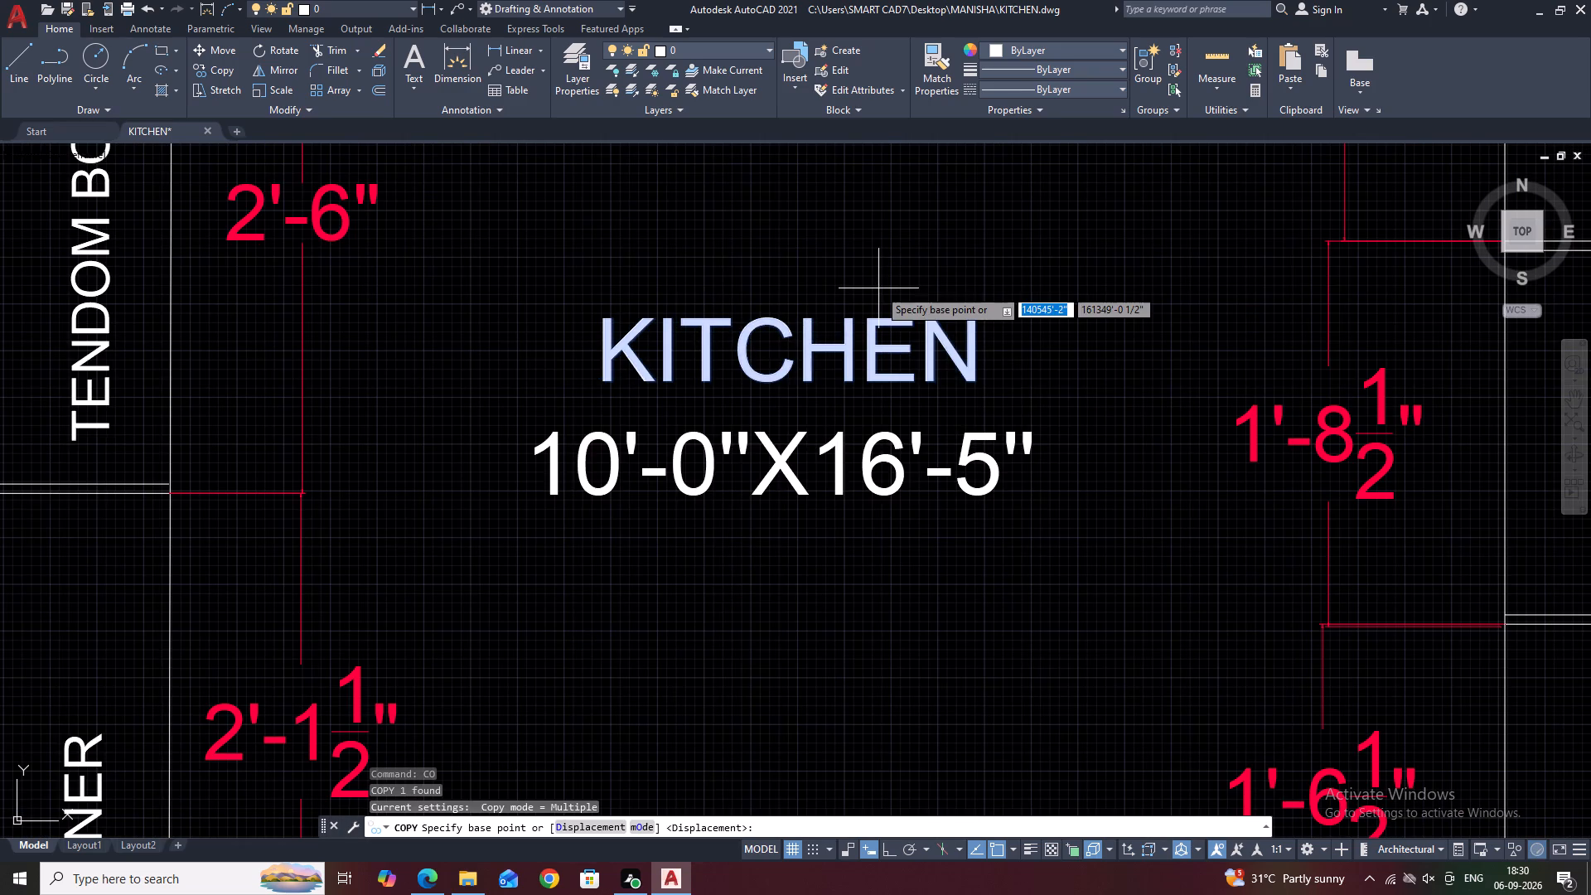
click(728, 307)
scroll(727, 279, down, 8)
scroll(737, 442, up, 5)
drag(660, 370, 653, 378)
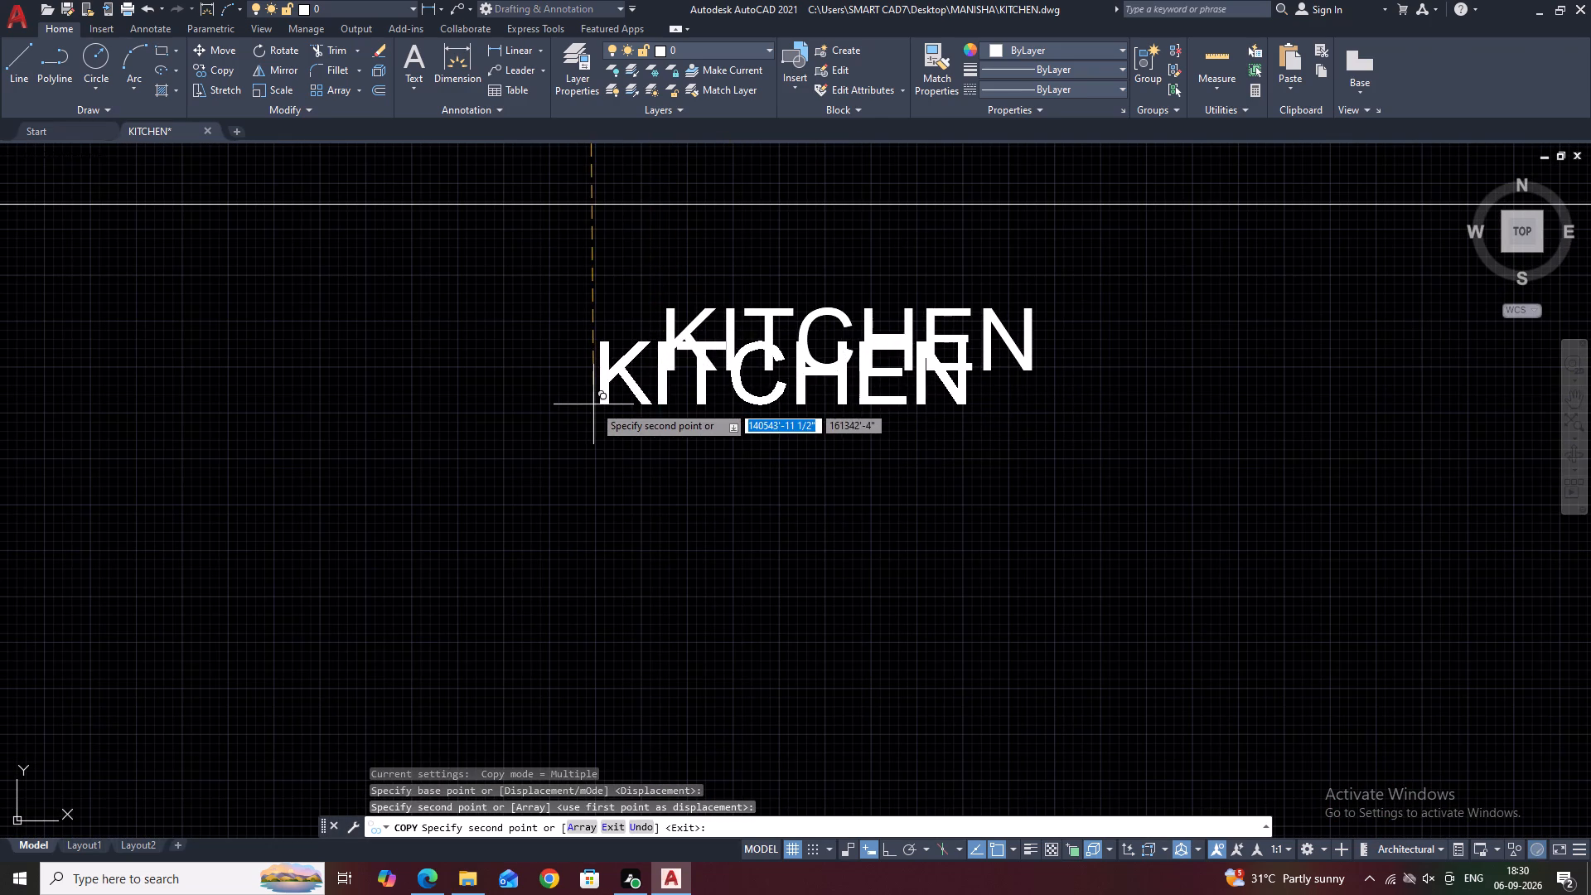
key(Escape)
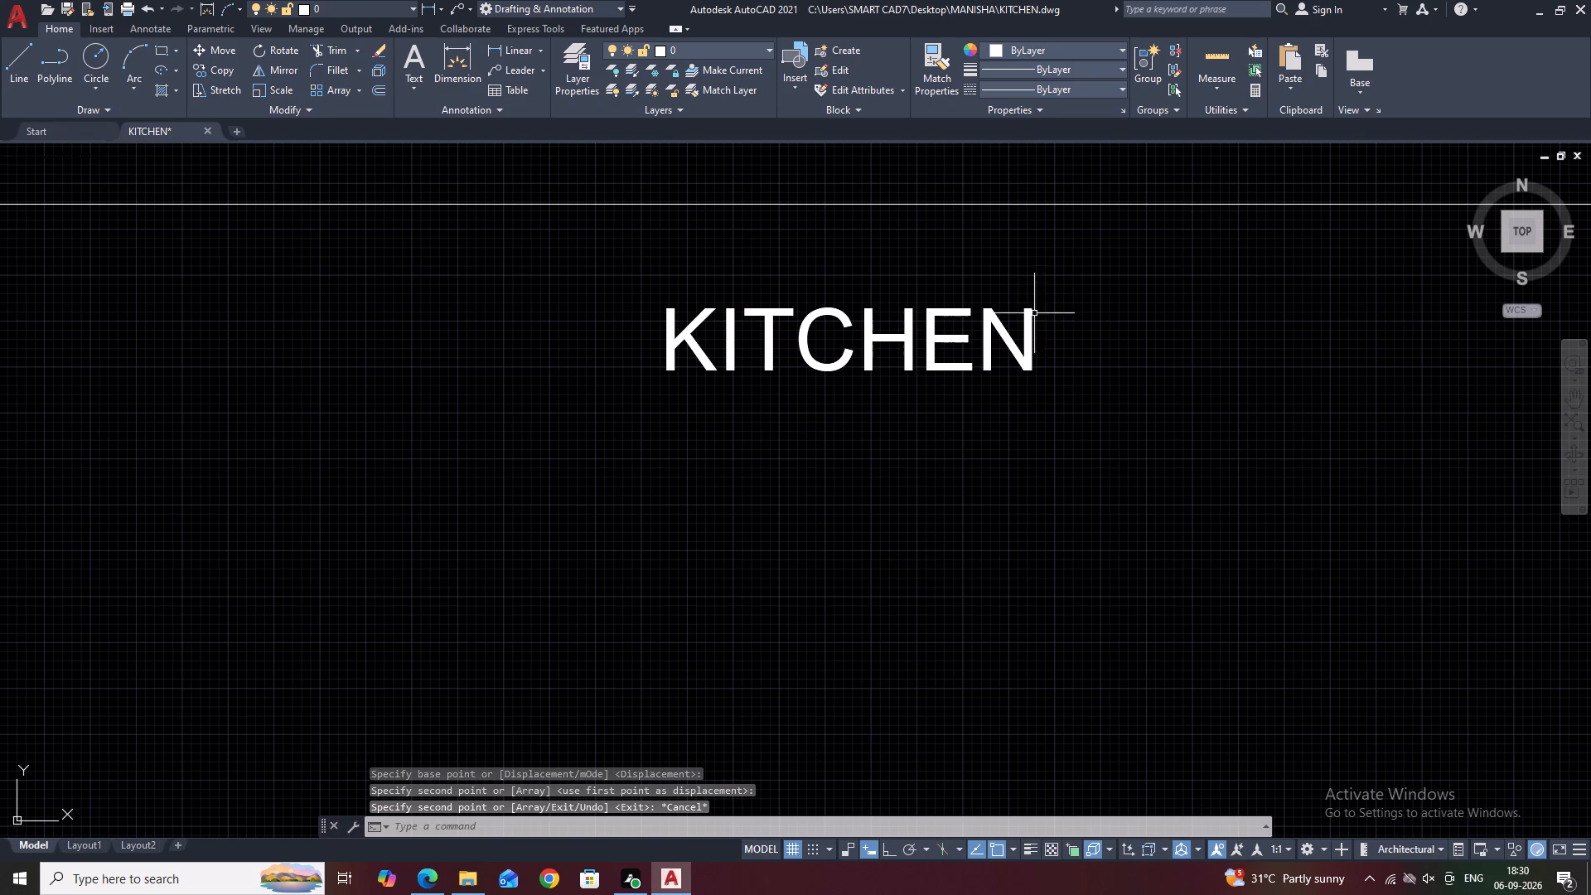
Change the copied KITCHEN title below the plan's outer wall to read KITCHEN PLAN.
double_click(1028, 317)
triple_click(1028, 317)
double_click(1028, 317)
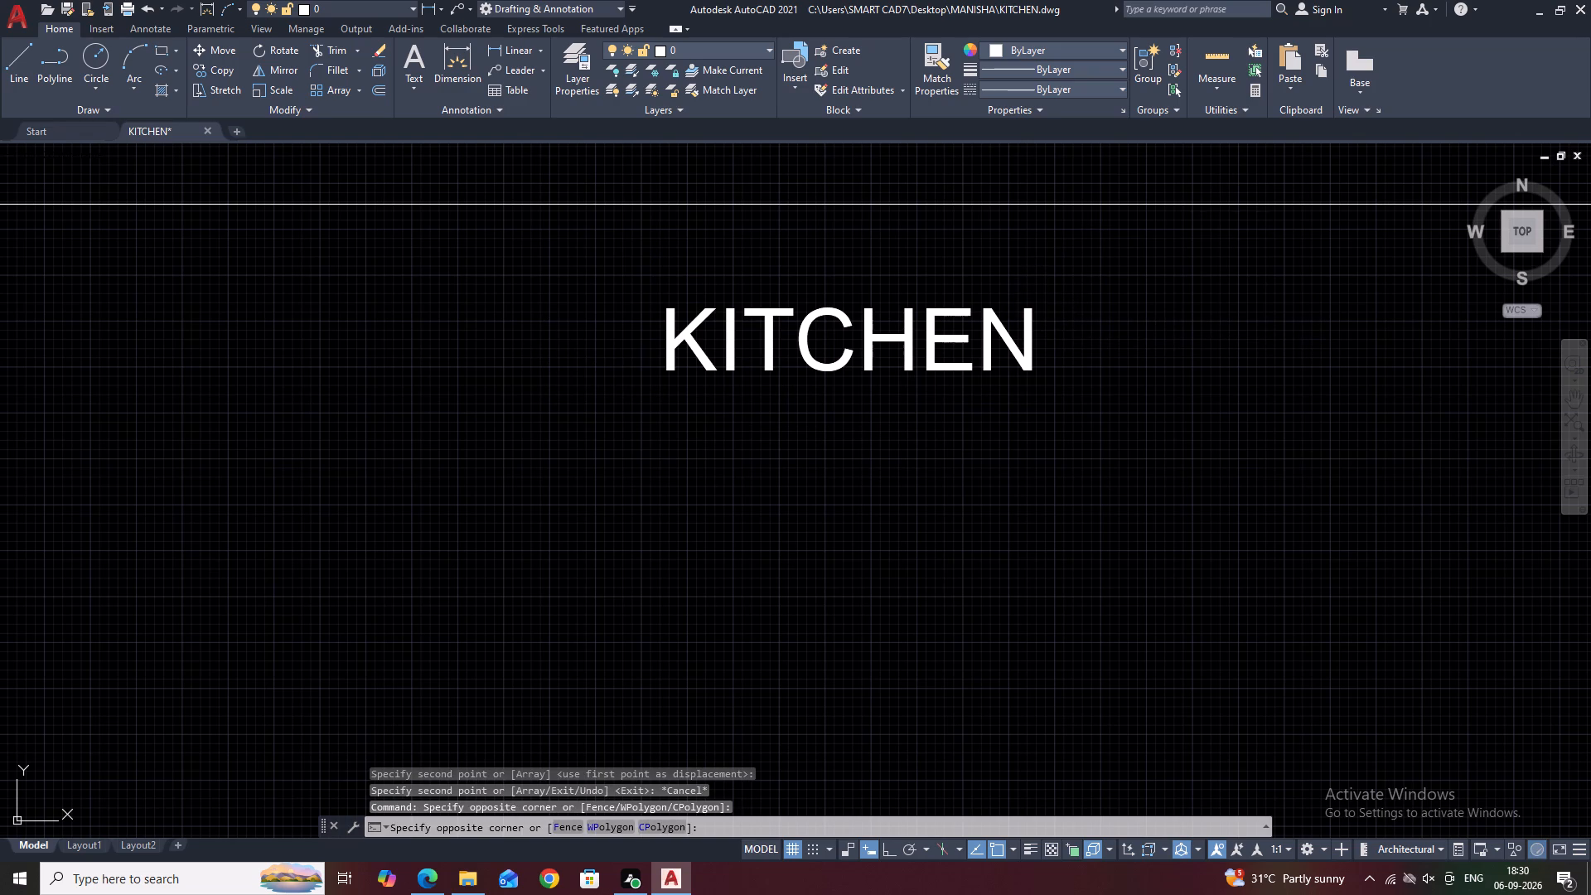
triple_click(1030, 322)
triple_click(1030, 321)
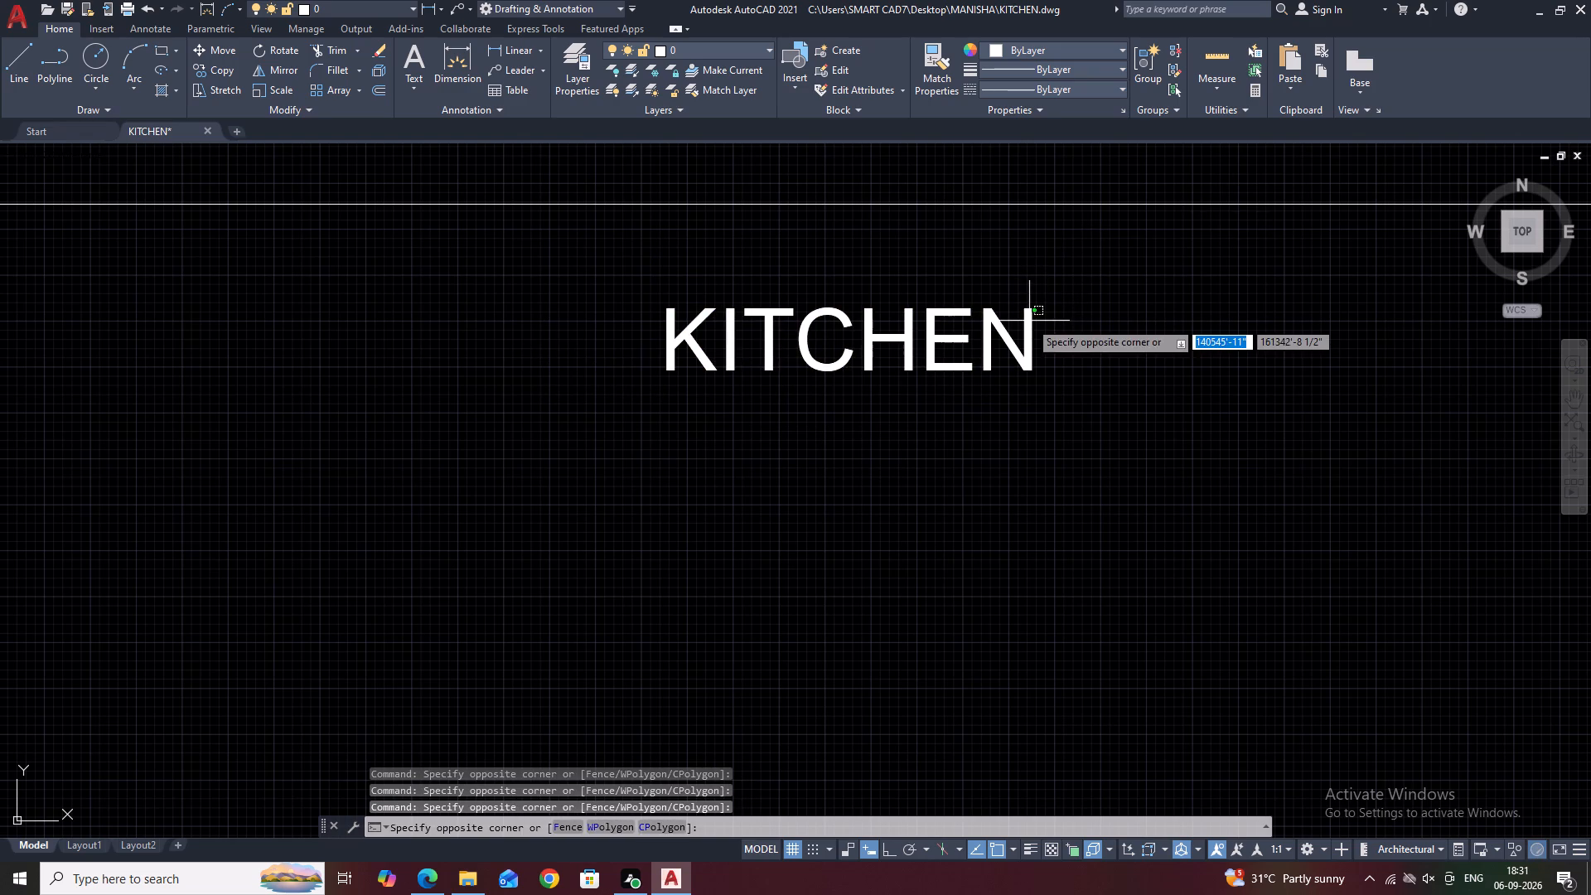
click(1045, 304)
drag(931, 346, 907, 319)
drag(844, 310, 835, 318)
triple_click(835, 318)
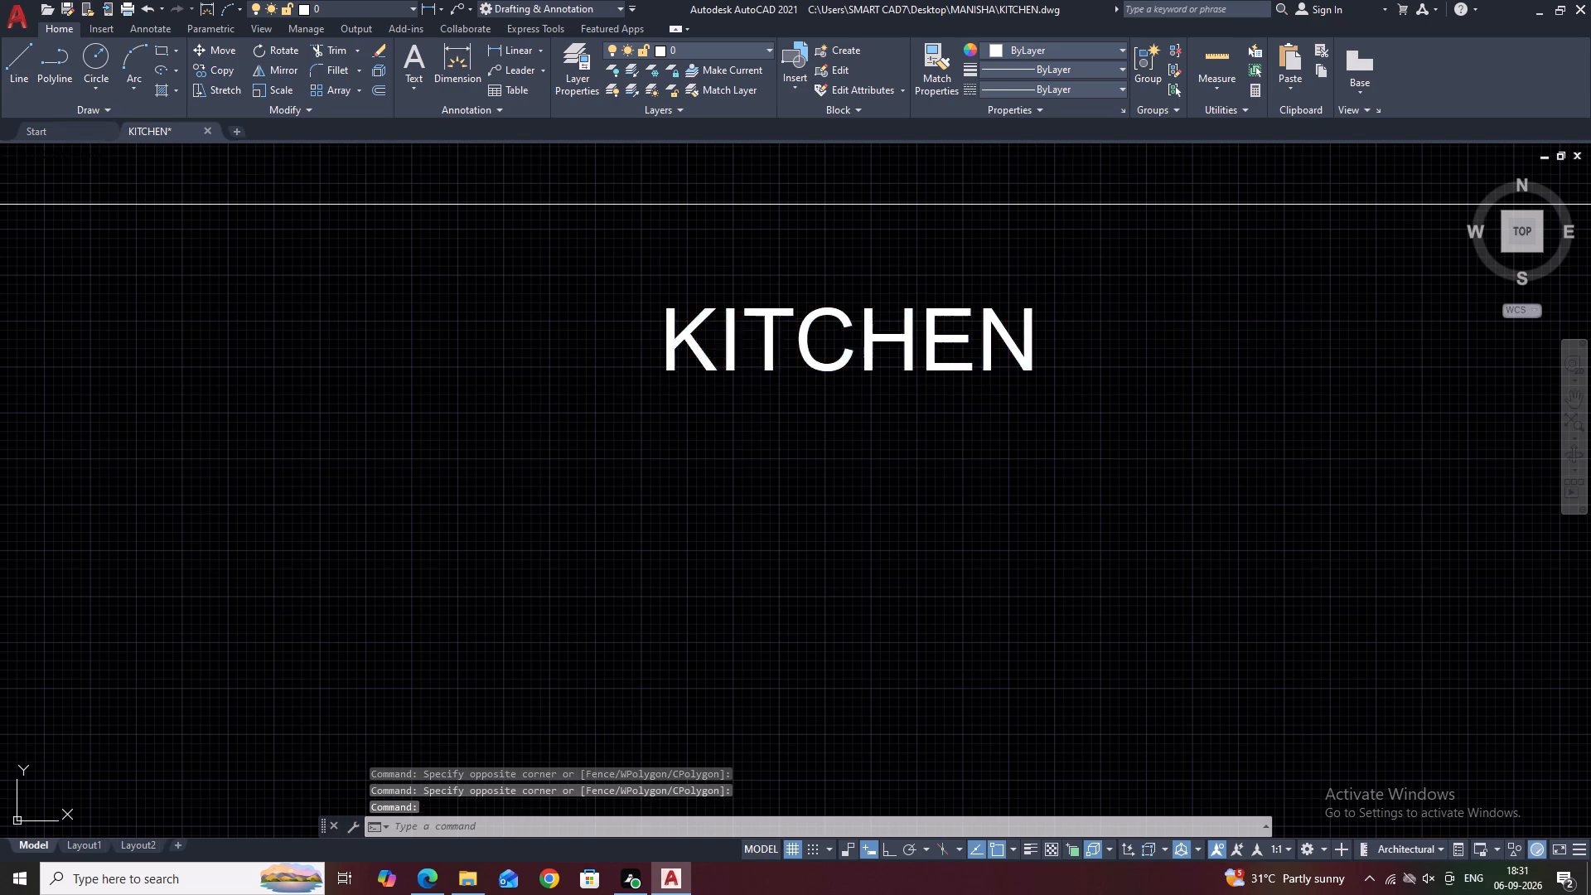
click(1035, 328)
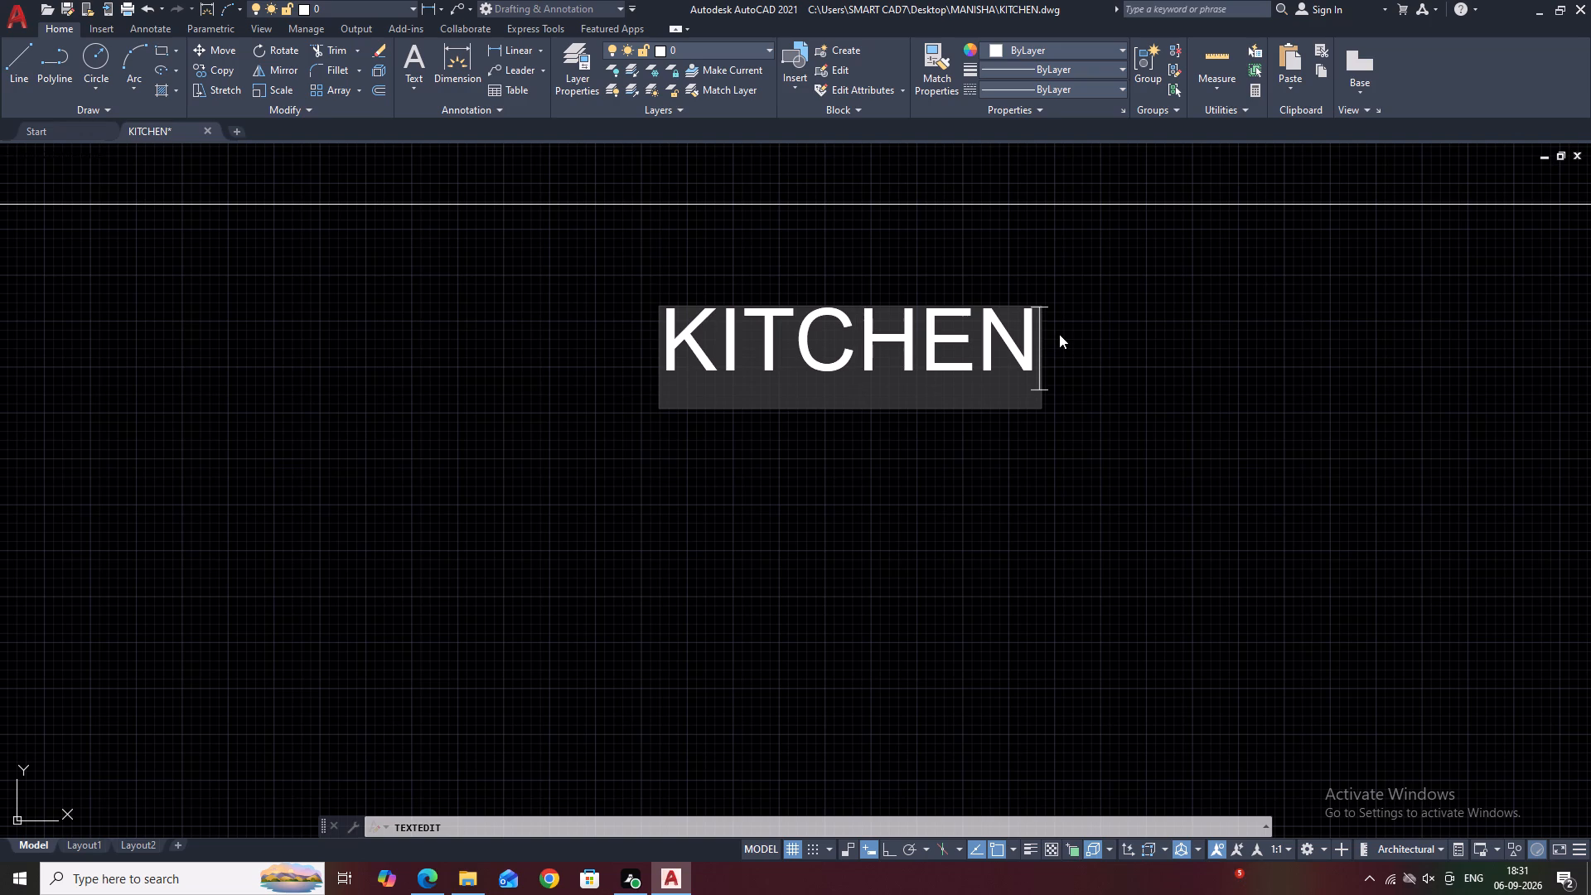
key(space)
text(PL)
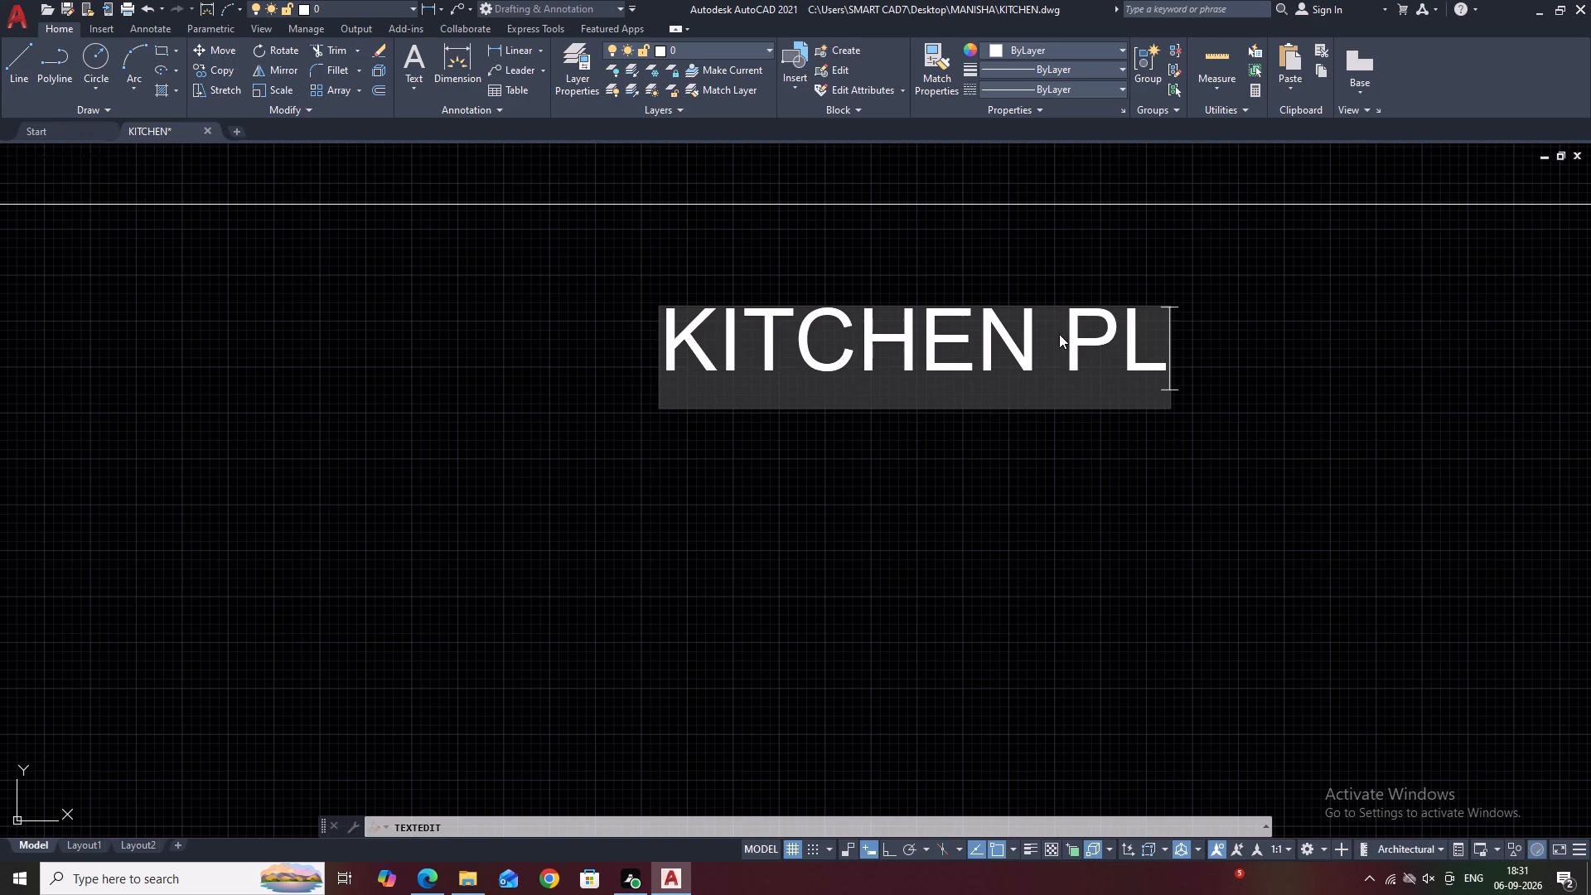
text(N)
key(space)
key(BackSpace)
key(BackSpace)
text(AN)
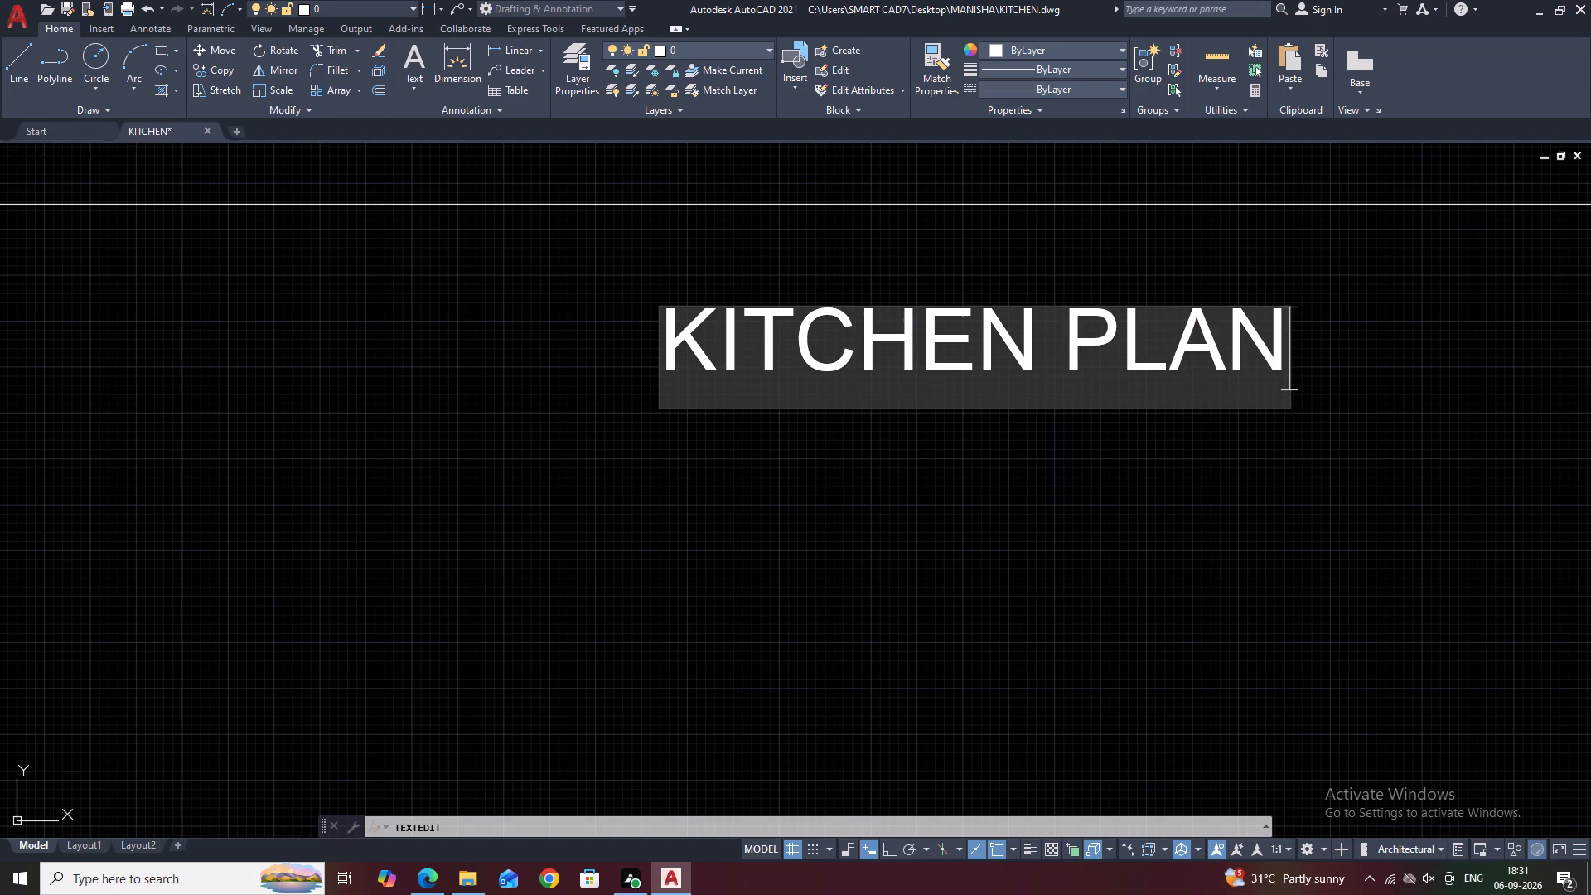
click(985, 659)
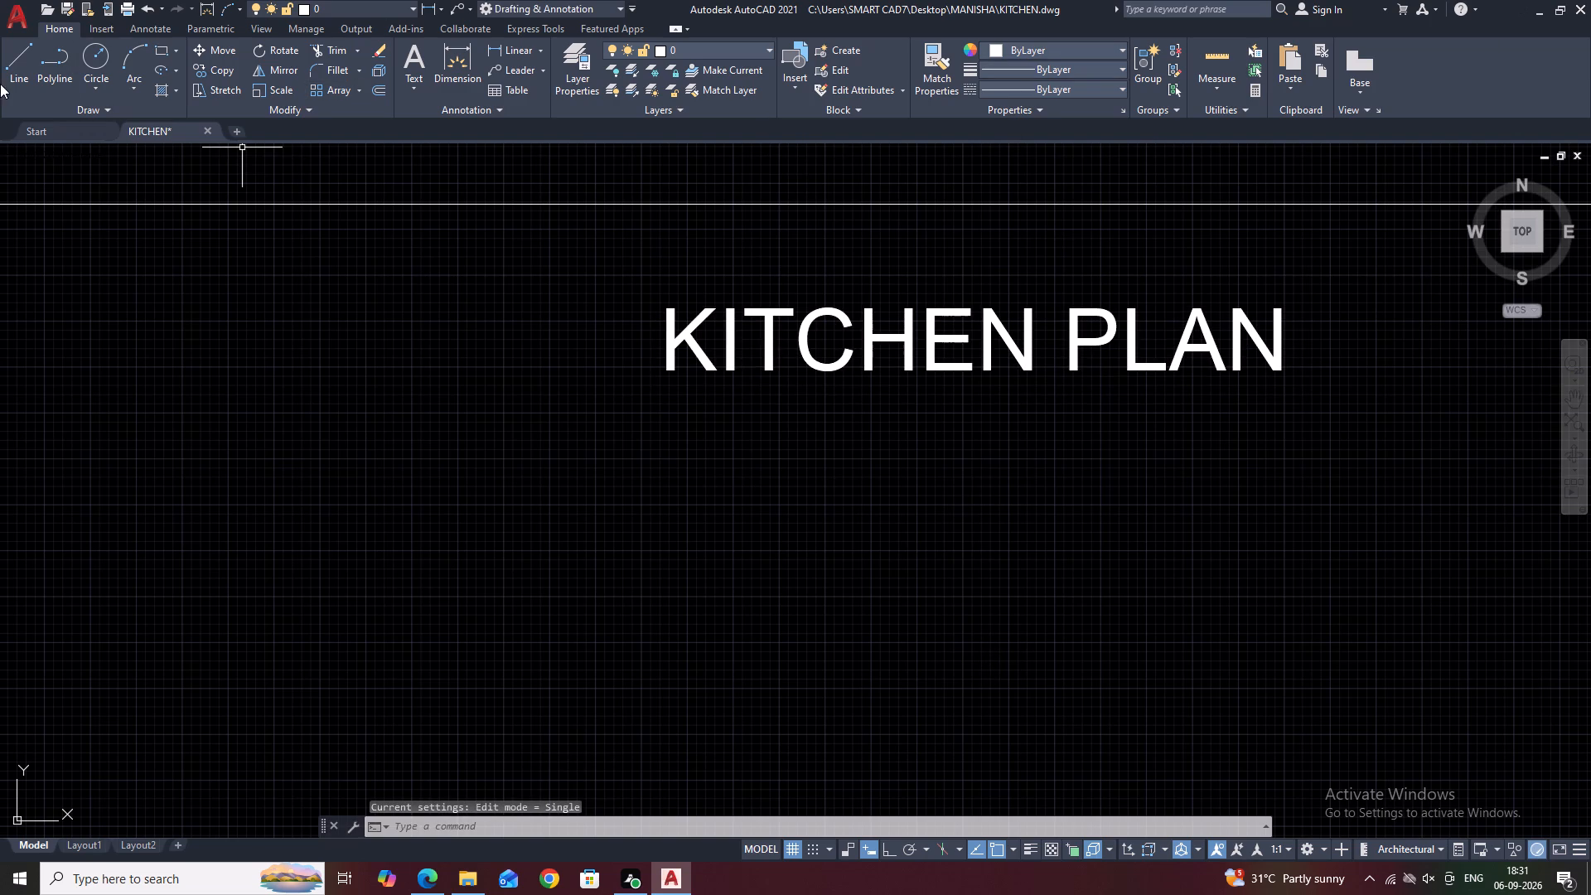
Draw a nearly horizontal underline about 2'-10 1/2" long just beneath the KITCHEN PLAN title with the Line command.
click(27, 65)
scroll(688, 452, up, 2)
middle_drag(769, 396, 202, 710)
scroll(142, 646, up, 1)
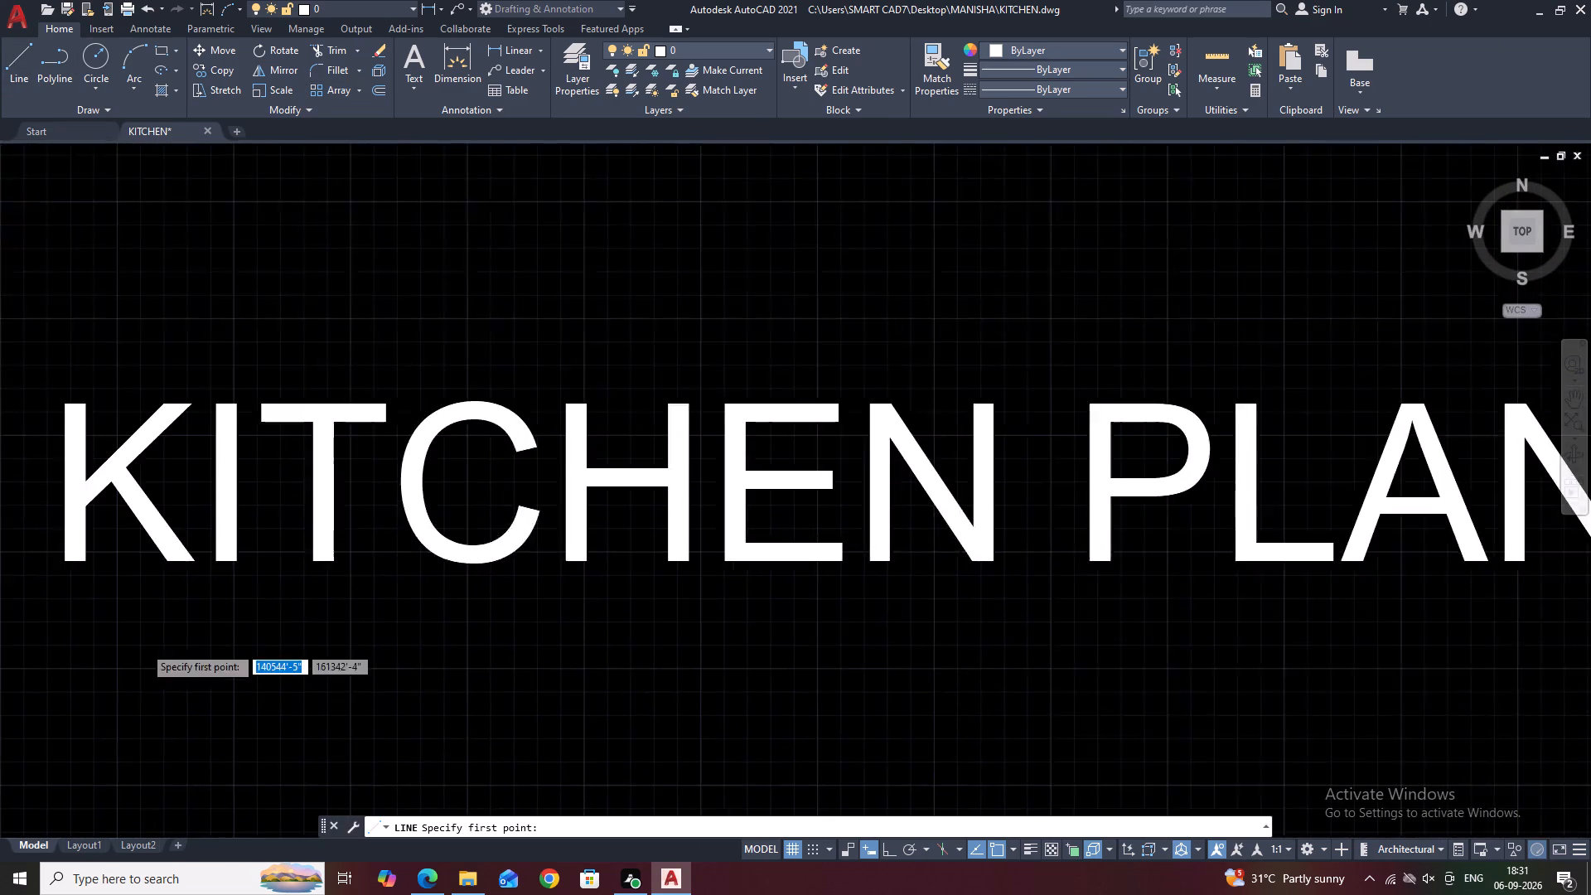
scroll(138, 645, up, 1)
scroll(162, 566, down, 2)
scroll(85, 591, up, 7)
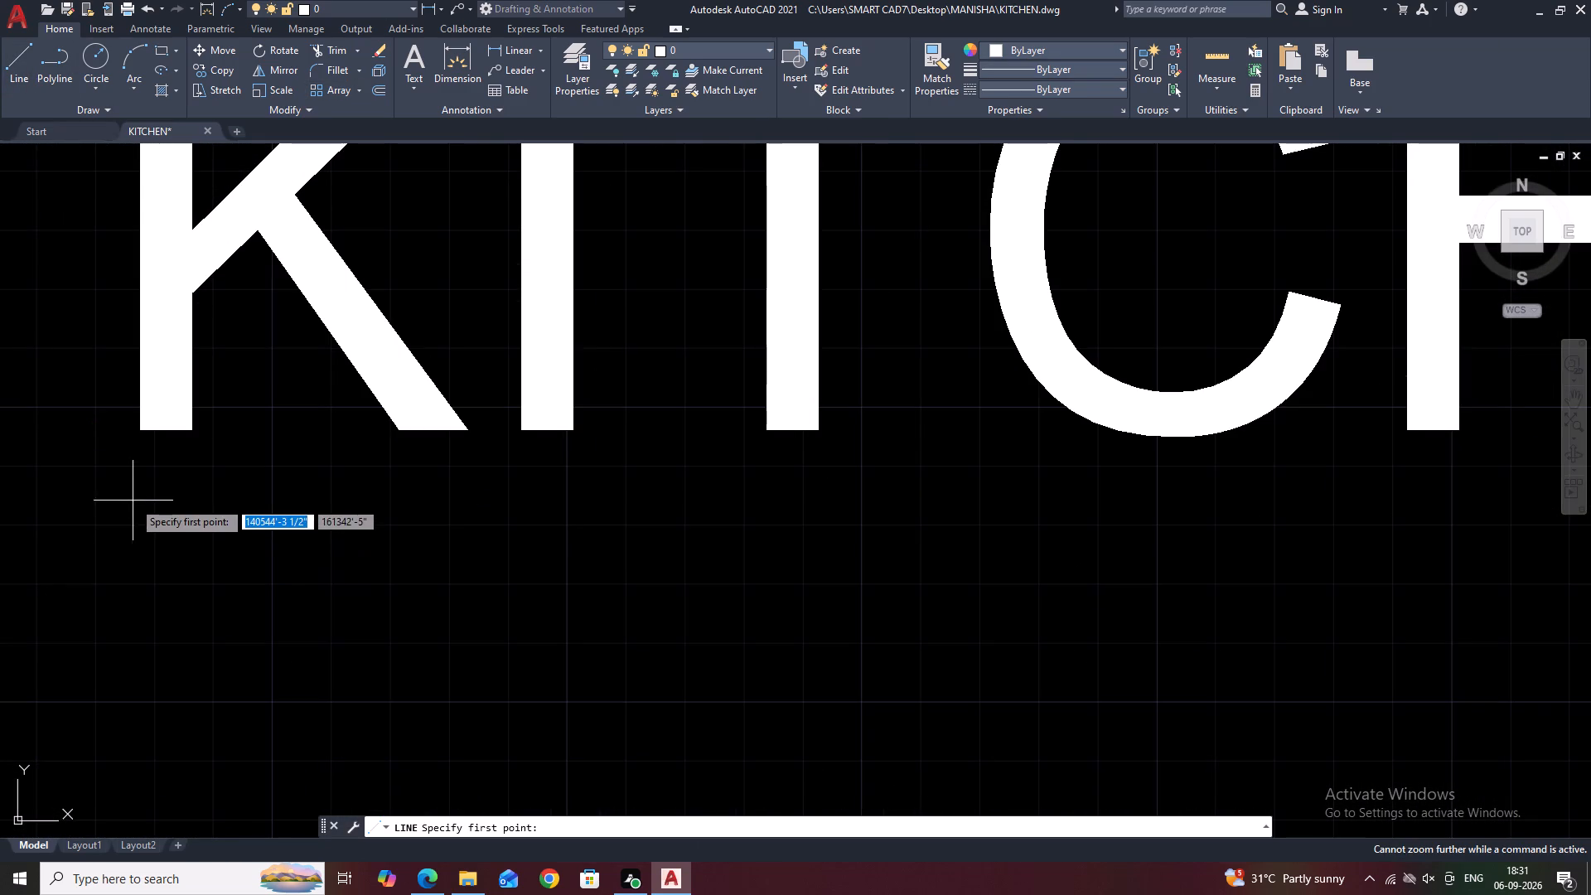
scroll(133, 501, up, 3)
scroll(181, 525, down, 6)
scroll(168, 531, up, 6)
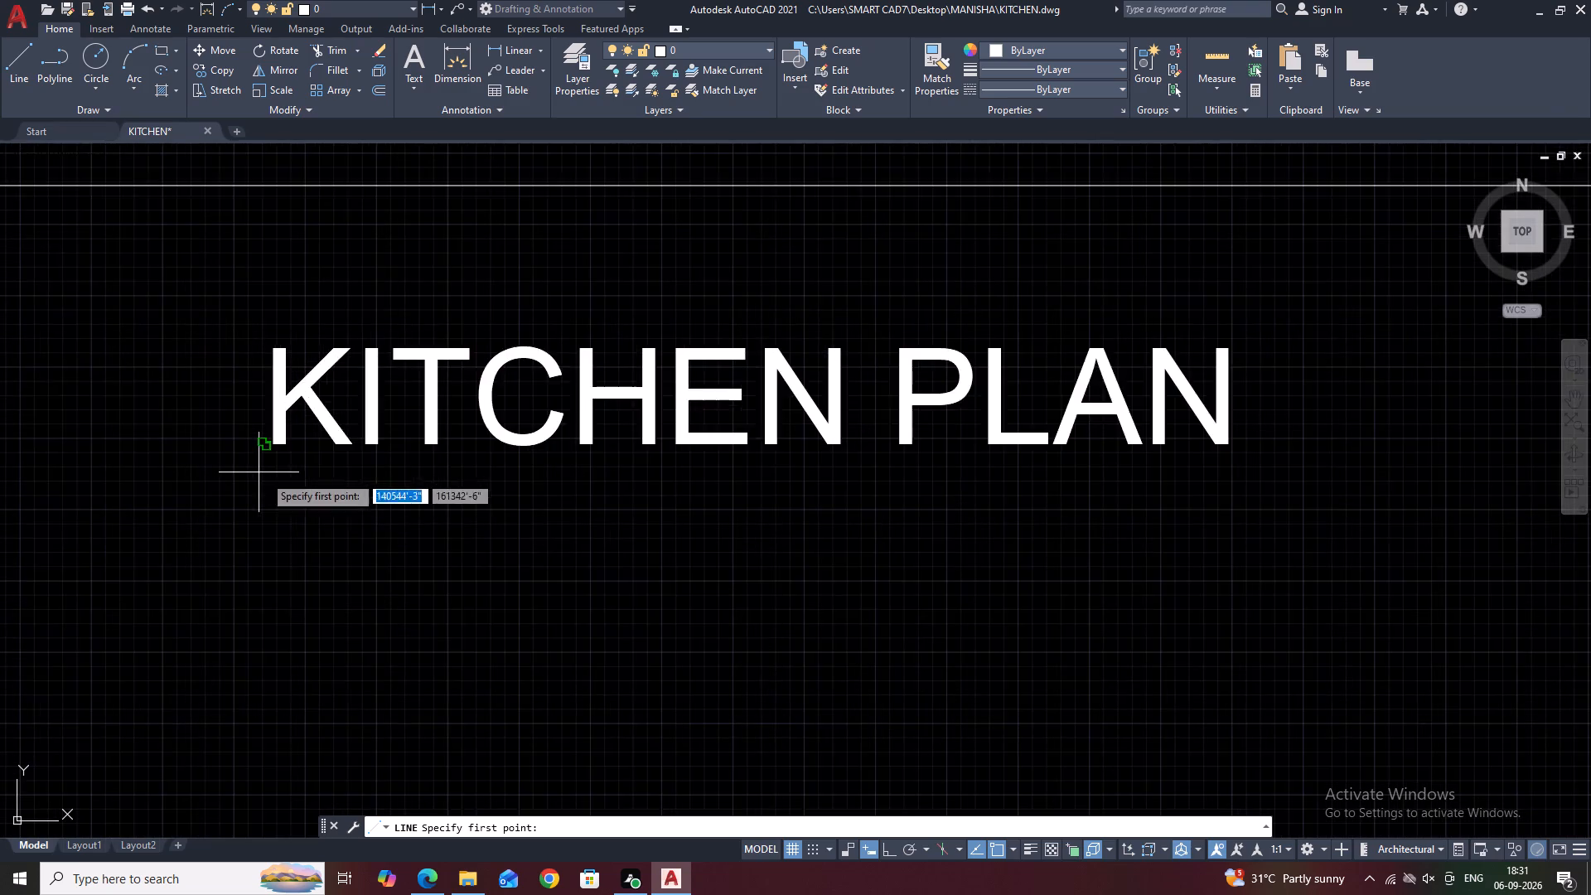
scroll(264, 475, up, 7)
scroll(153, 344, up, 6)
middle_drag(154, 344, 152, 324)
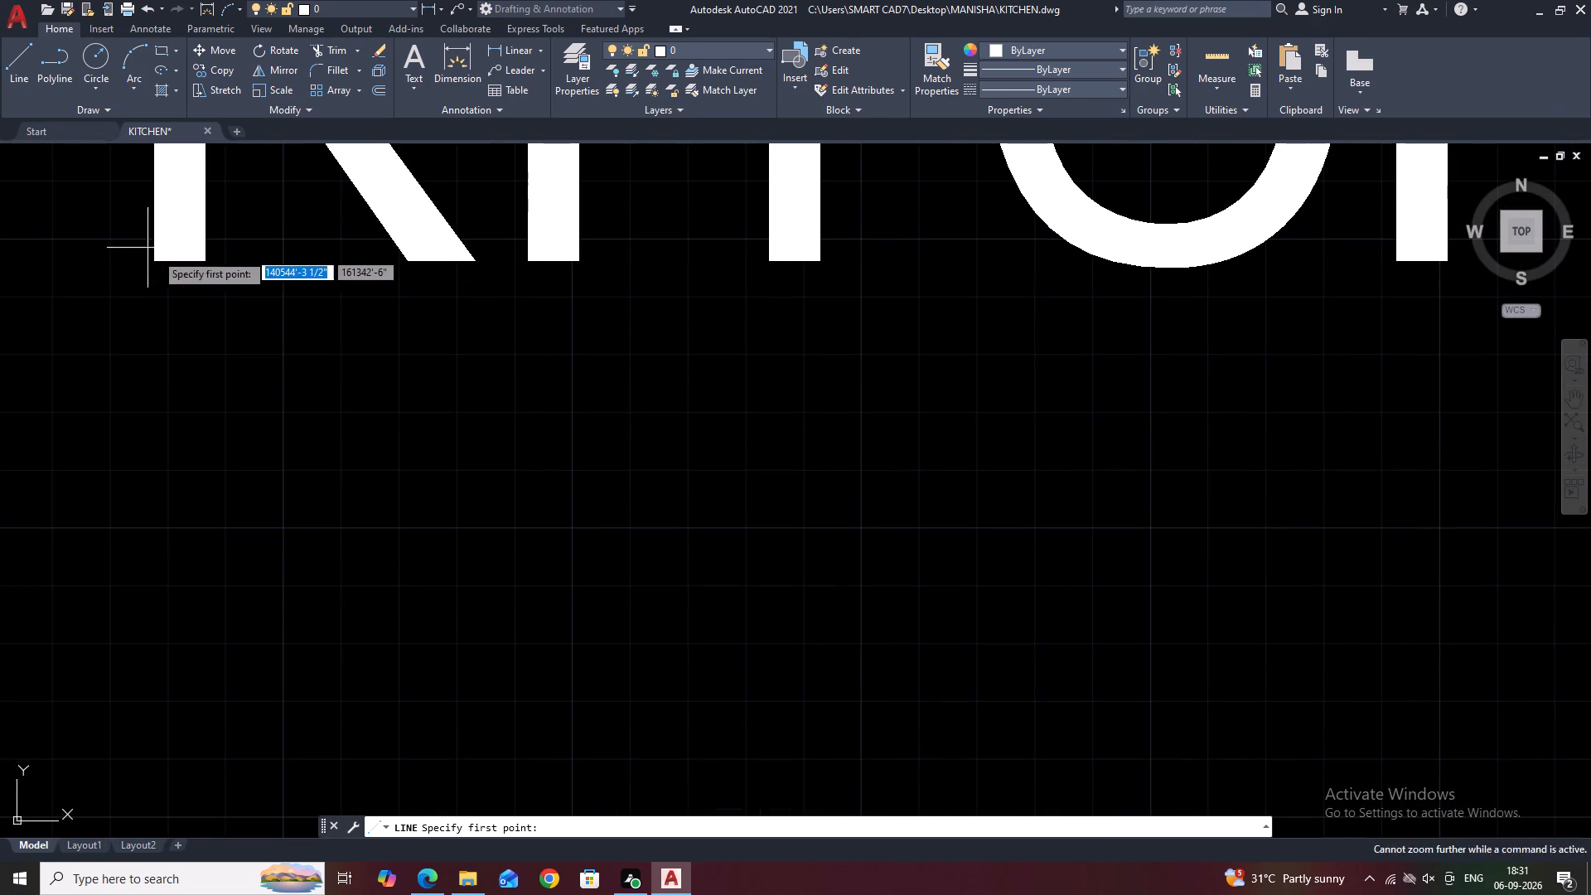
scroll(155, 253, up, 4)
scroll(139, 293, down, 4)
scroll(1148, 340, up, 3)
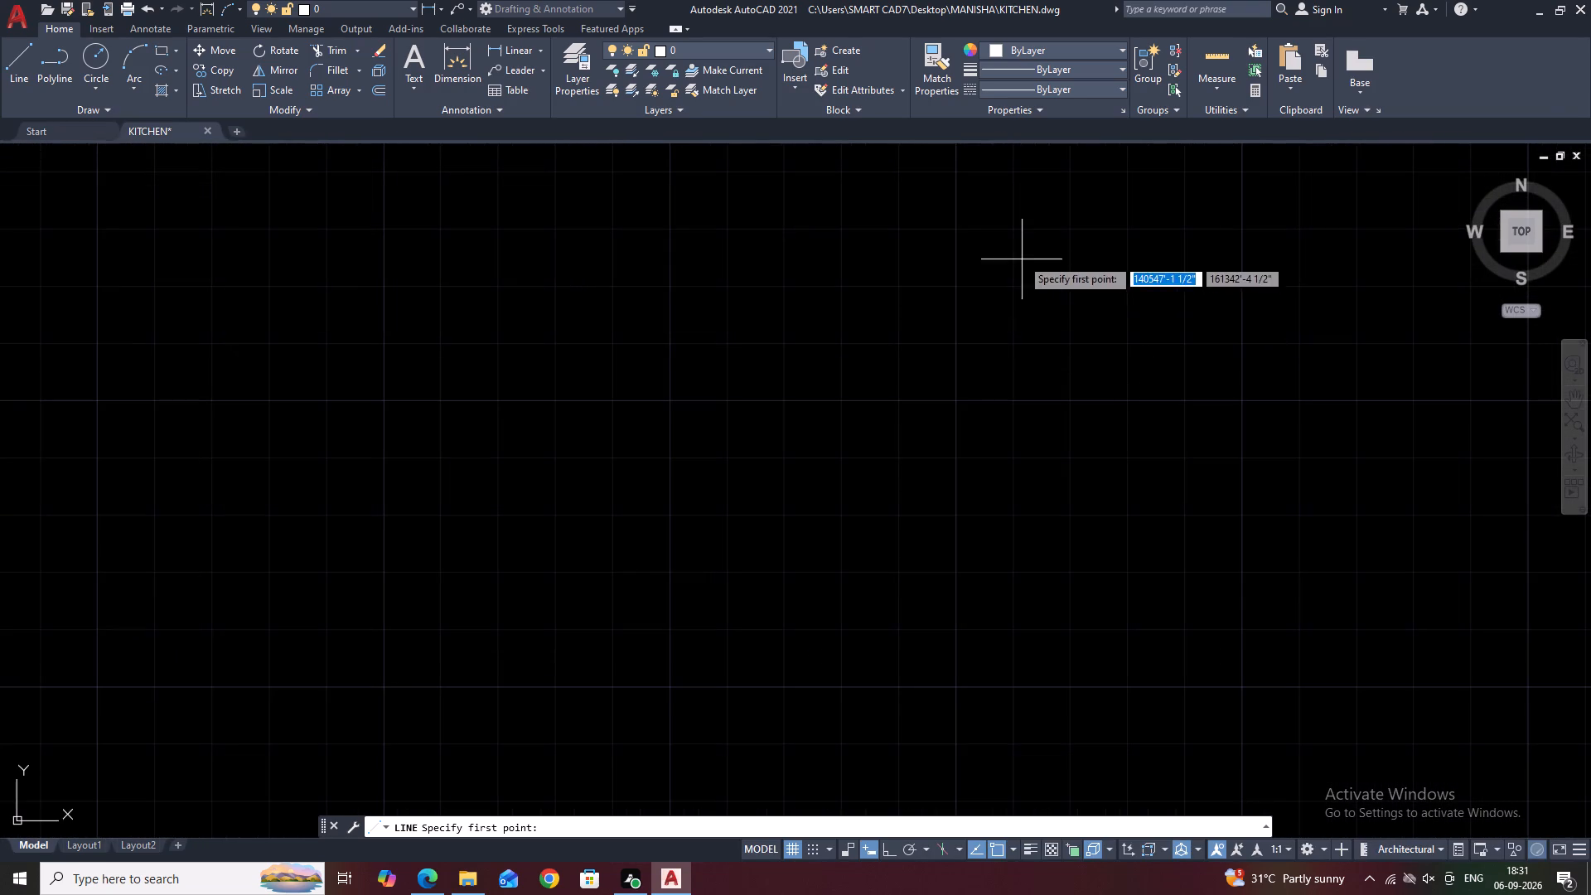
middle_drag(1023, 196, 958, 212)
scroll(434, 257, down, 2)
click(645, 239)
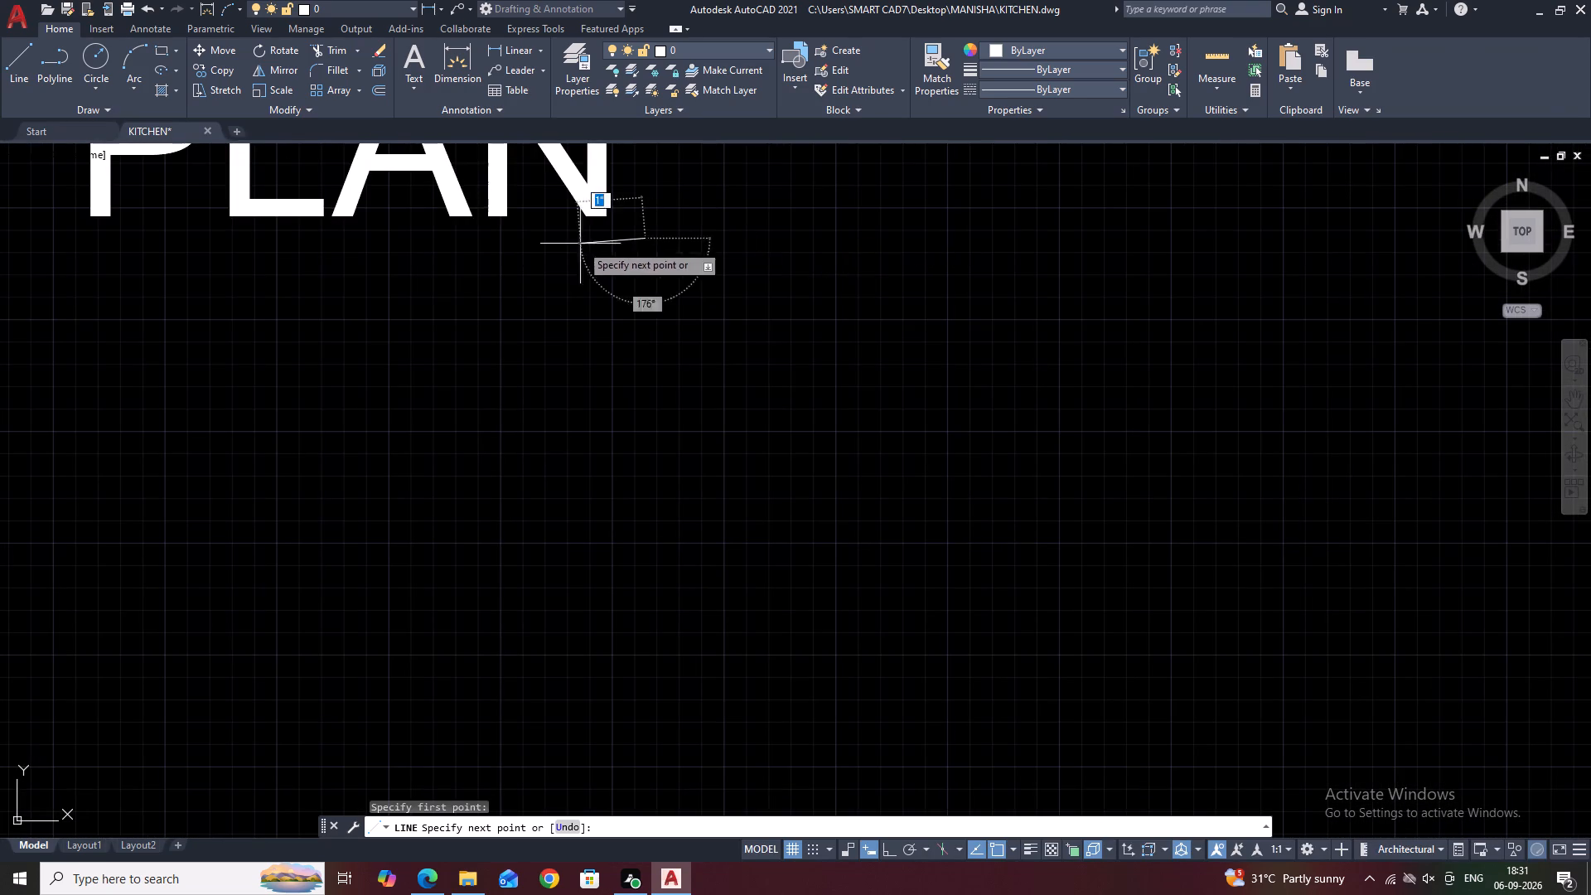
scroll(471, 248, down, 3)
middle_drag(282, 273, 834, 273)
scroll(762, 268, up, 2)
scroll(579, 225, up, 2)
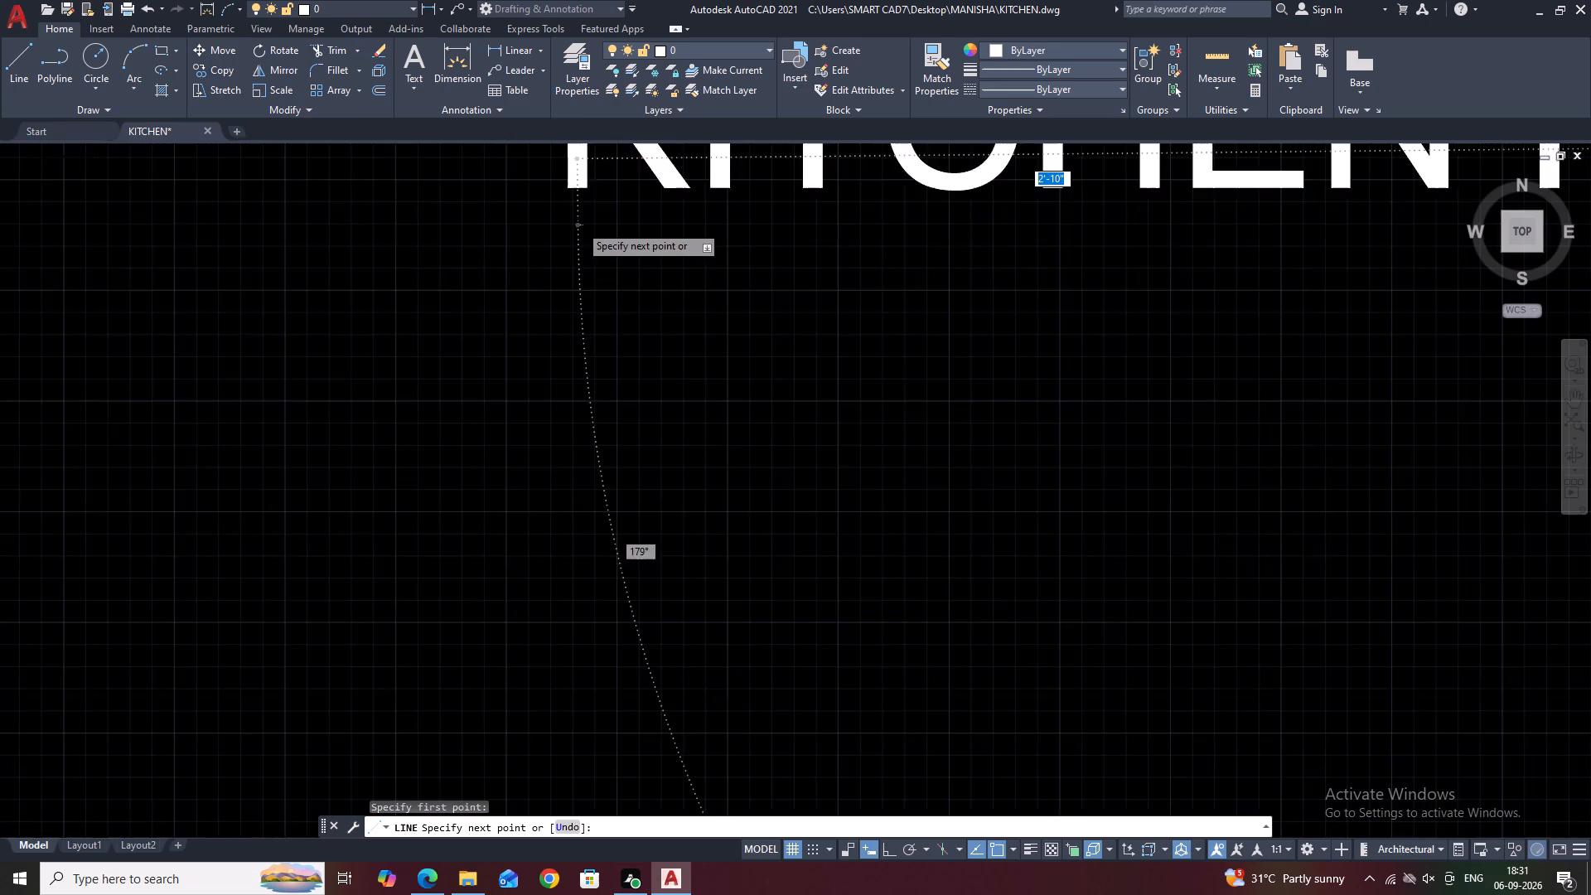
scroll(579, 223, up, 3)
middle_drag(517, 168, 473, 243)
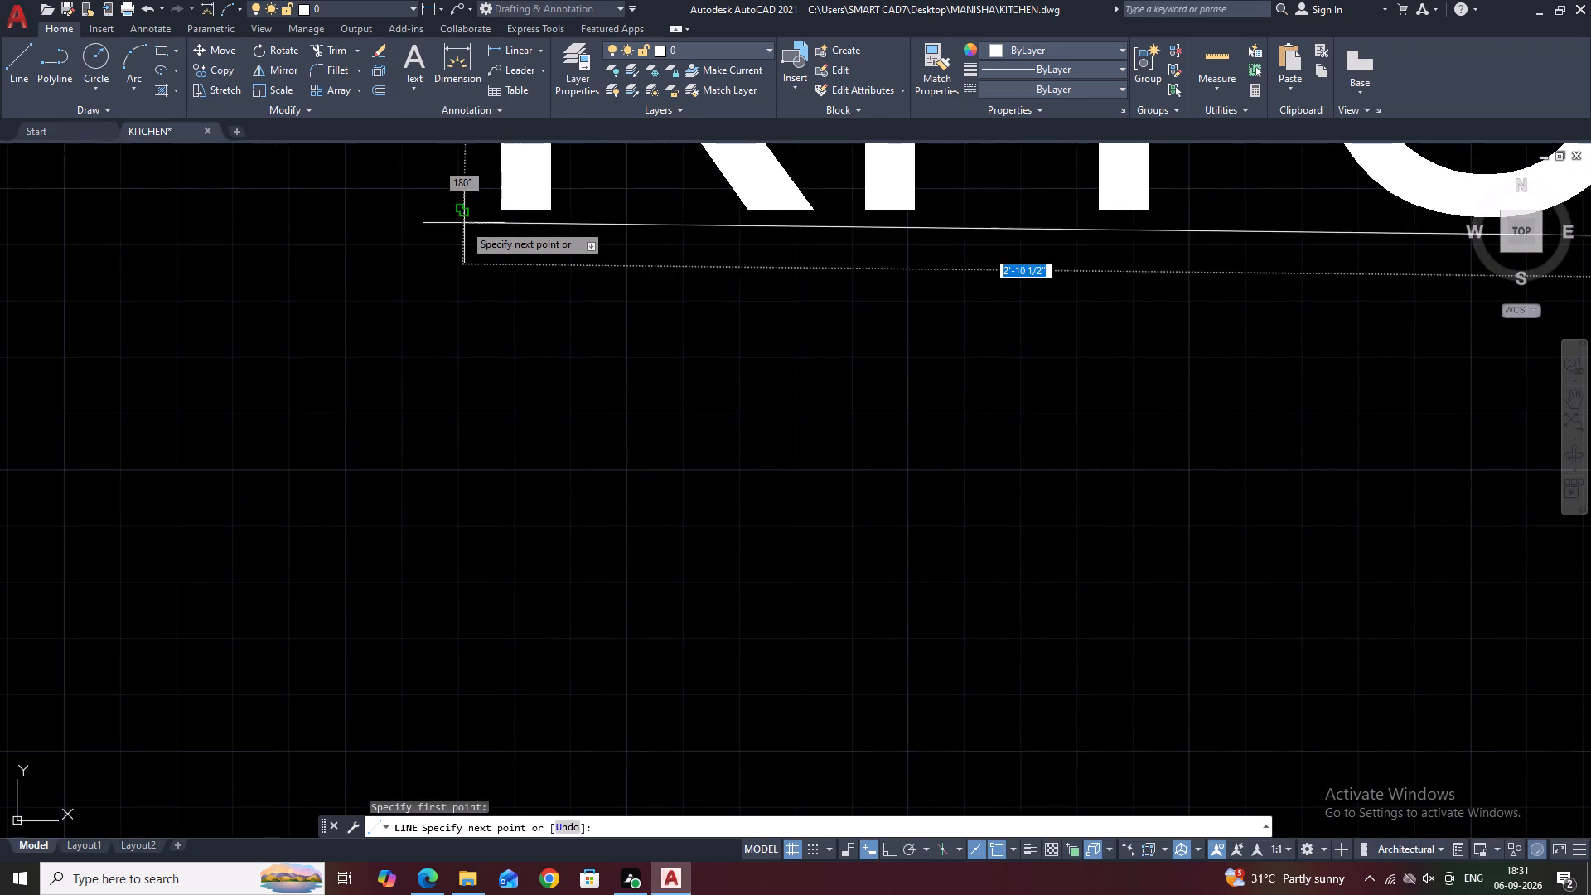
scroll(455, 226, up, 5)
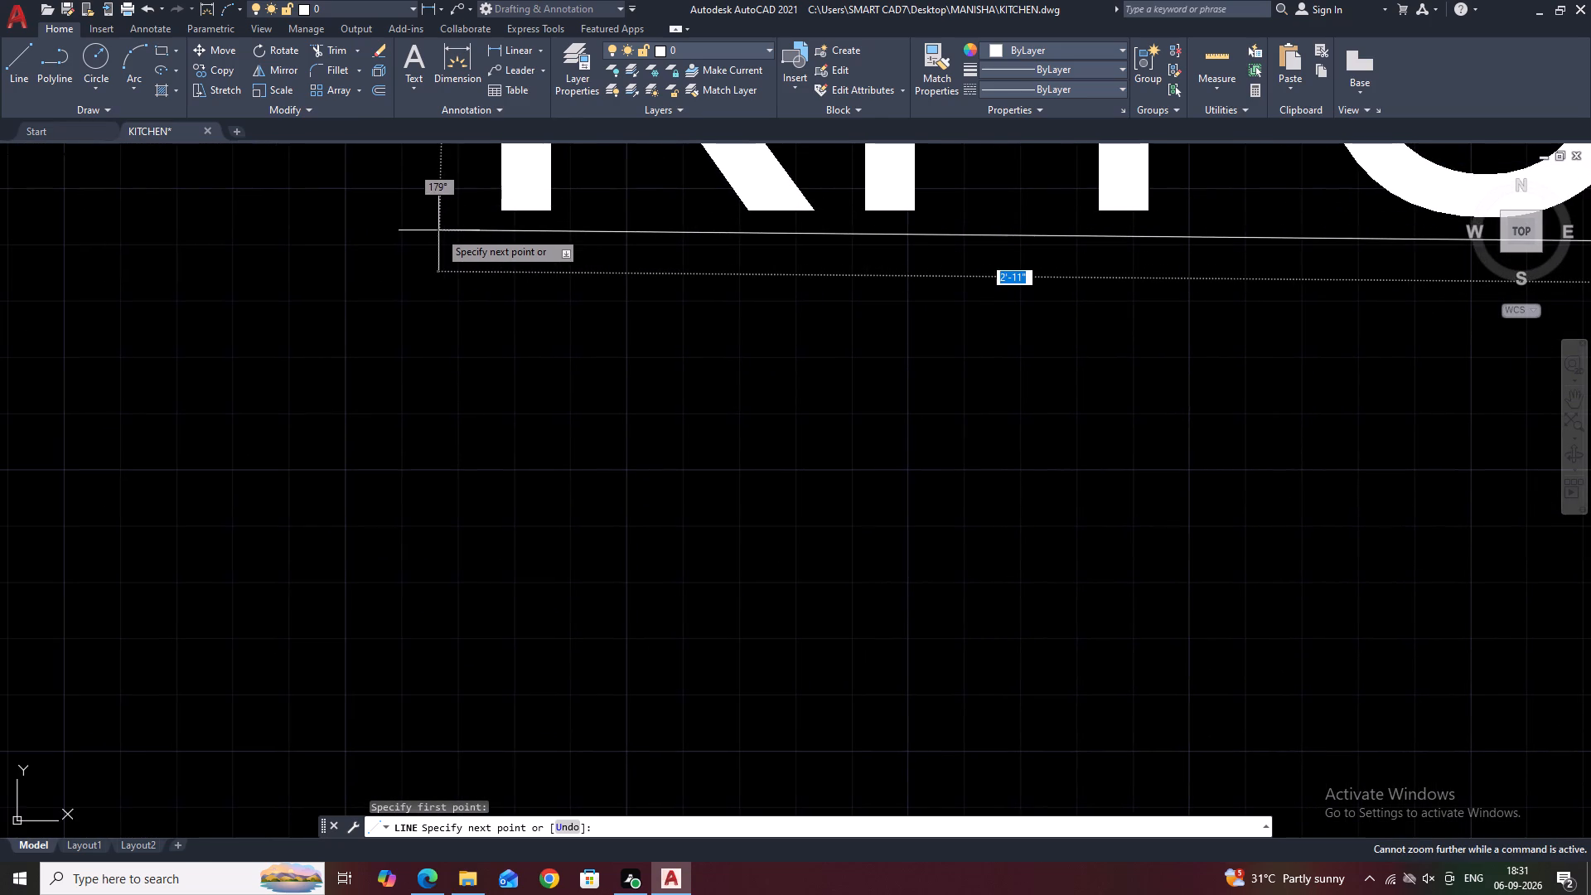
click(478, 236)
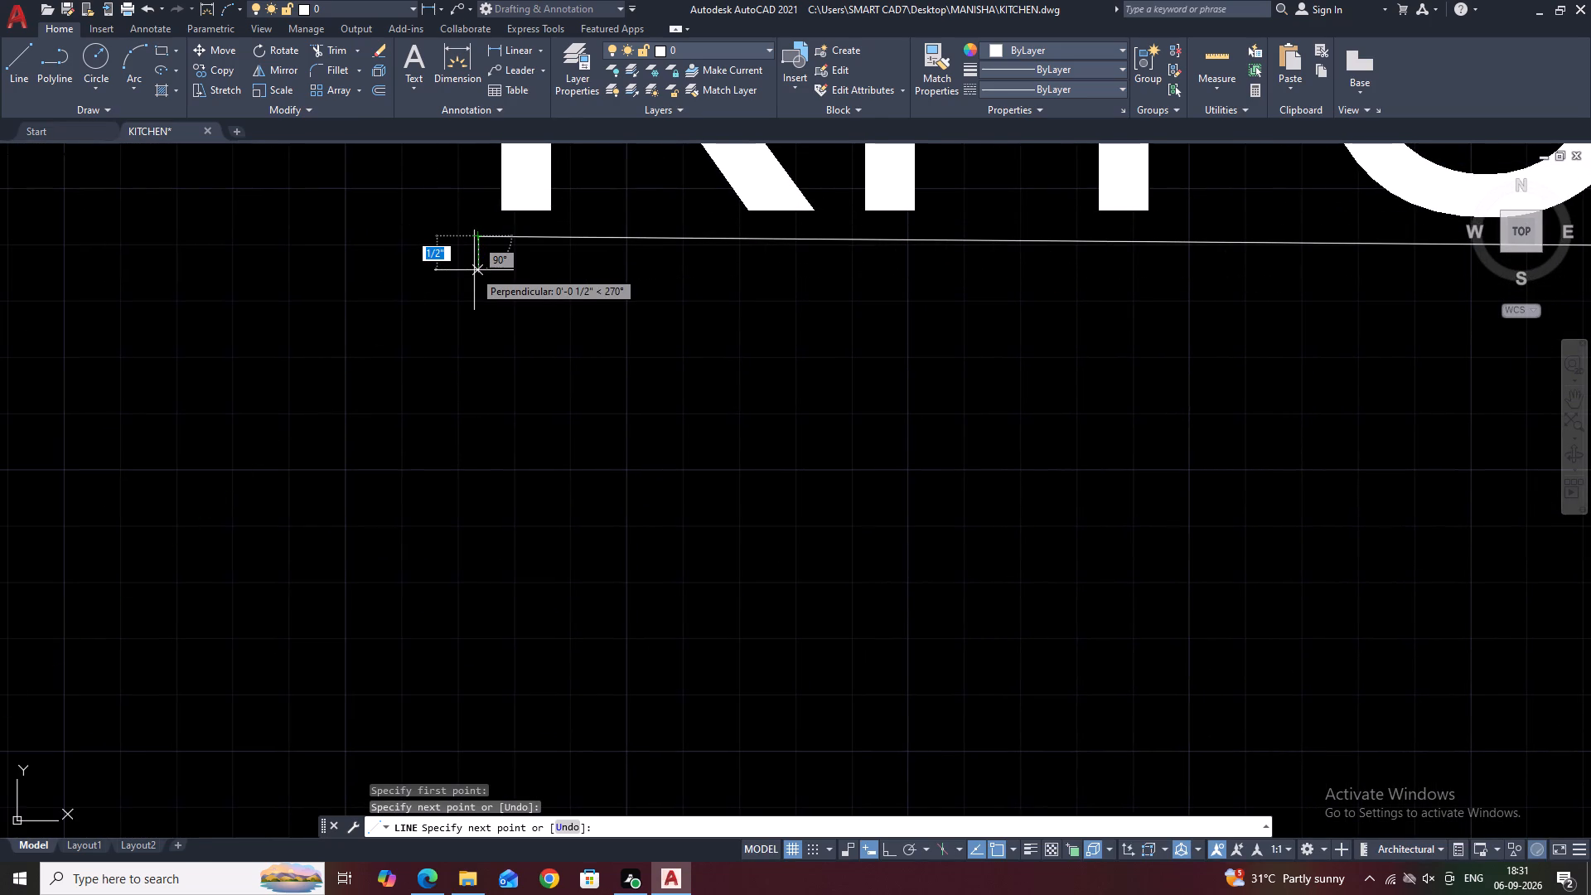
key(Escape)
Examine the underlined title, the kitchen plan and the surrounding elevations for cabinet labels still missing.
scroll(472, 269, up, 1)
scroll(494, 298, down, 3)
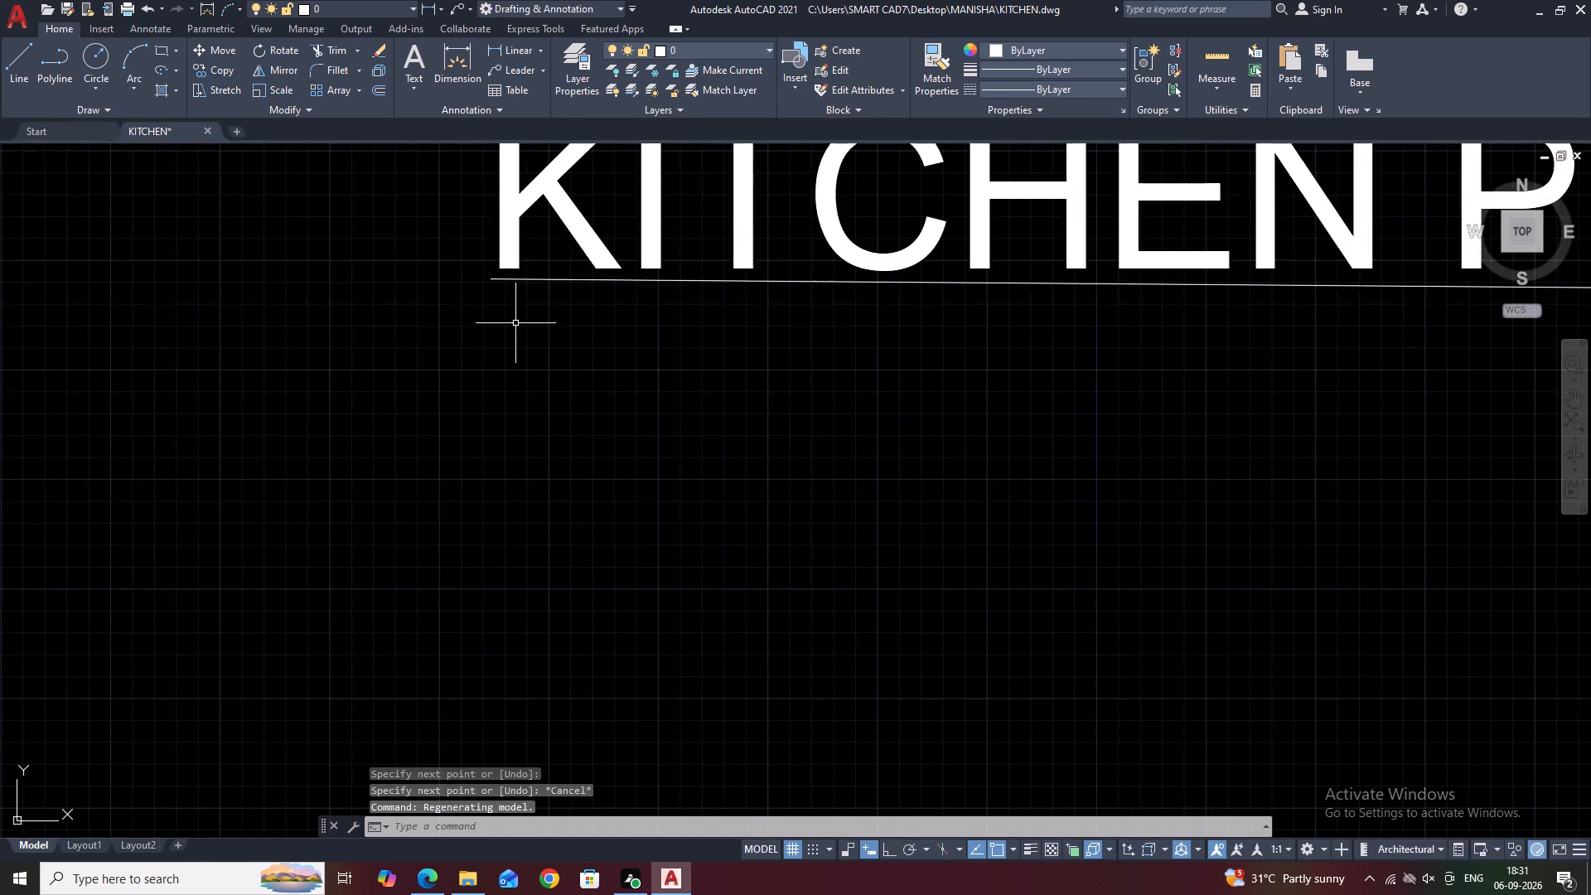
scroll(588, 356, down, 3)
middle_drag(933, 316, 927, 371)
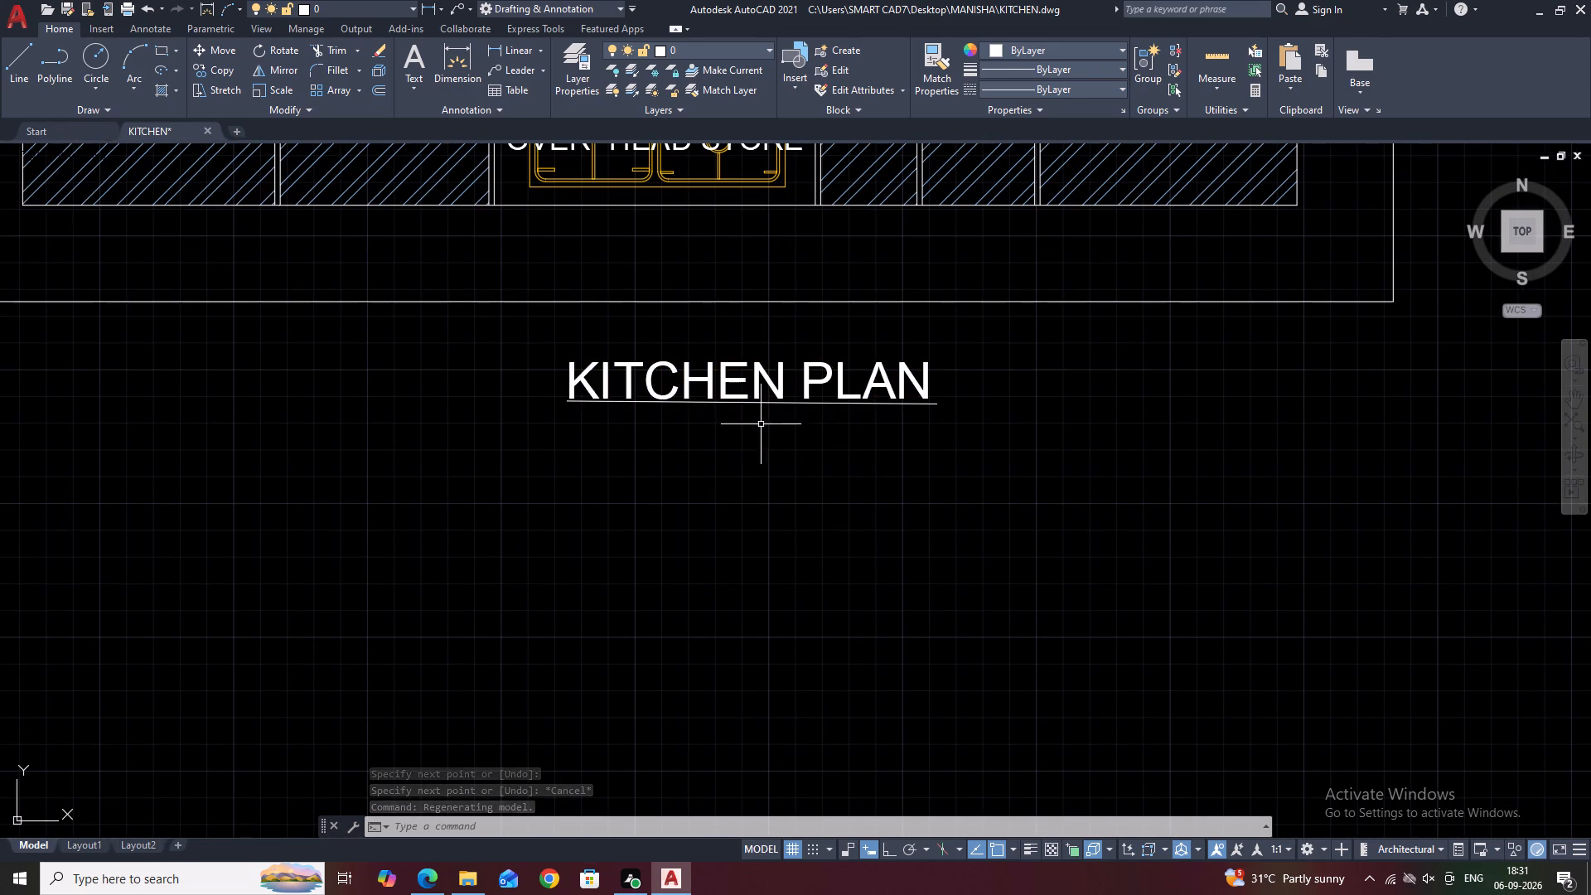
scroll(779, 428, down, 2)
middle_drag(924, 413, 720, 430)
scroll(723, 432, down, 3)
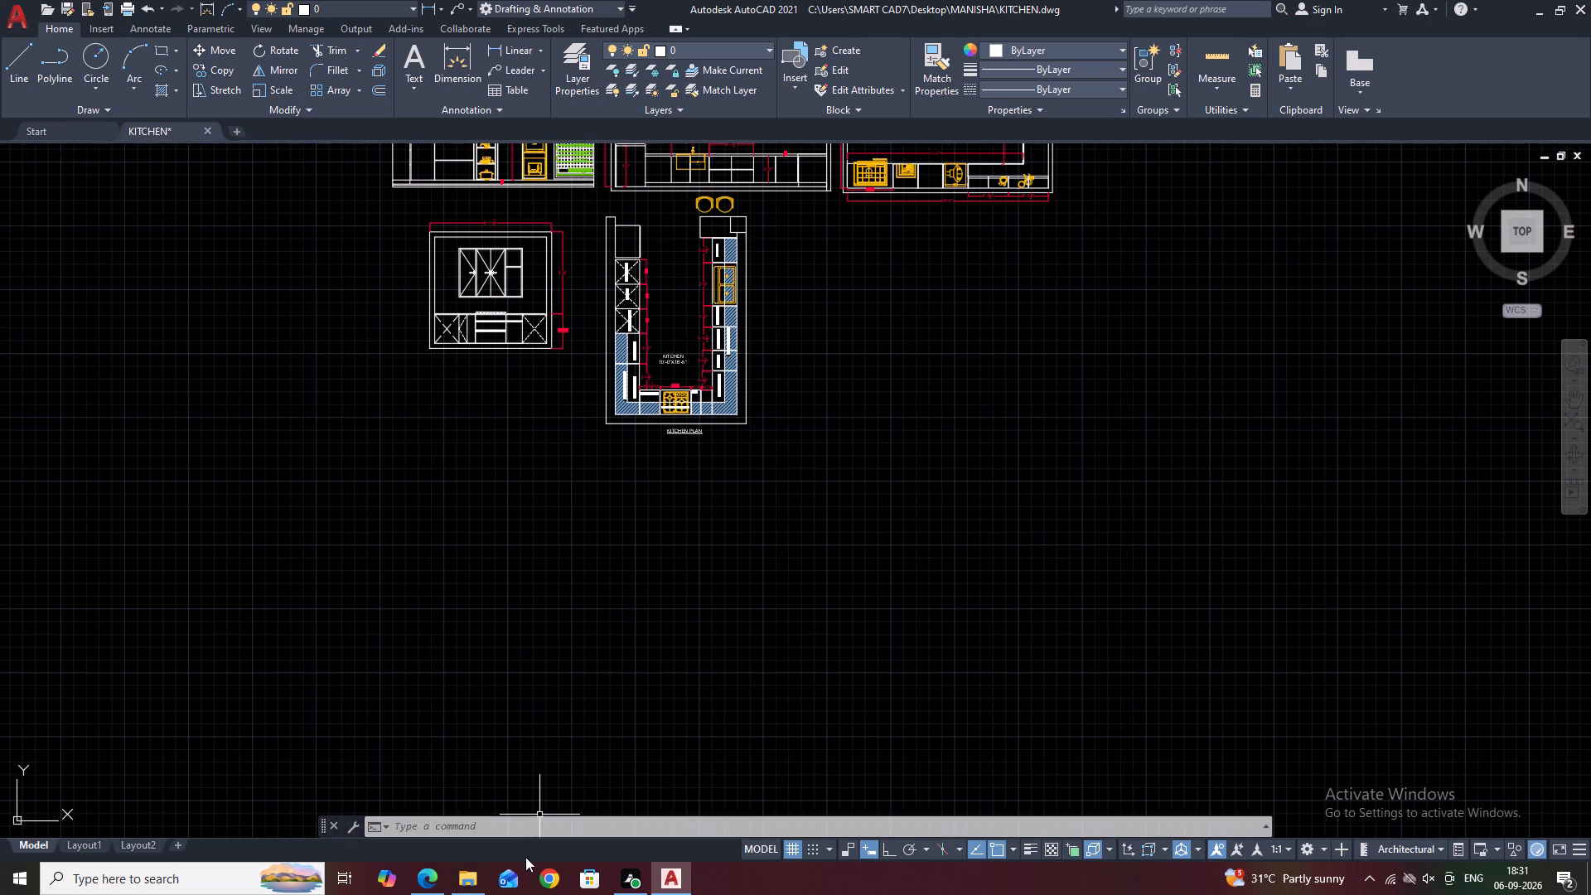
middle_drag(704, 466, 706, 595)
middle_drag(613, 472, 634, 571)
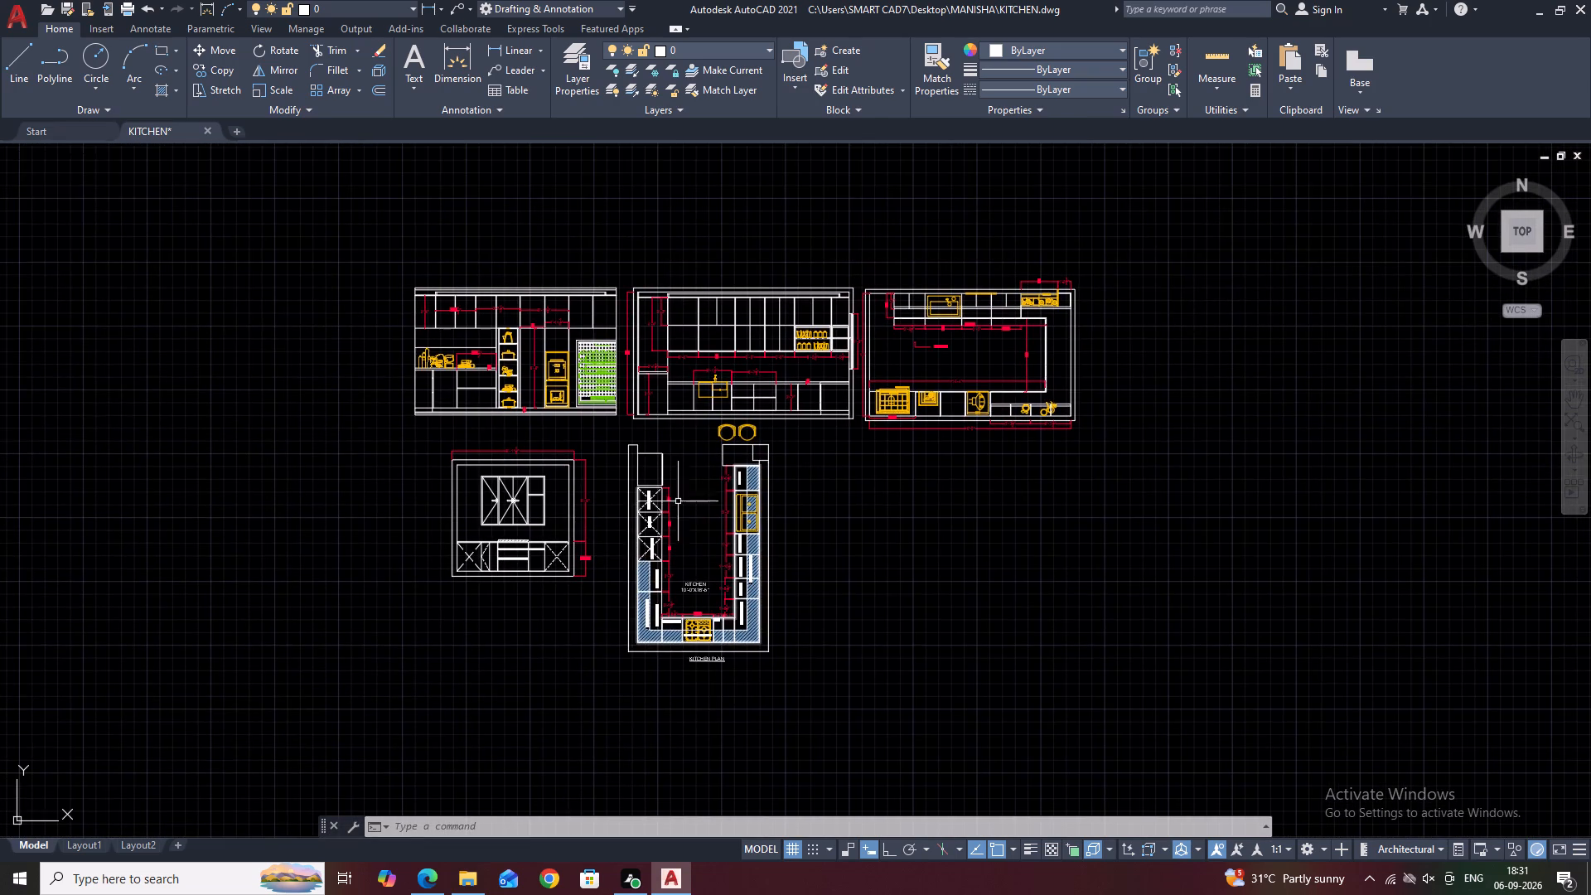
middle_drag(654, 482, 692, 517)
middle_drag(865, 810, 915, 738)
scroll(891, 823, up, 1)
scroll(710, 583, up, 2)
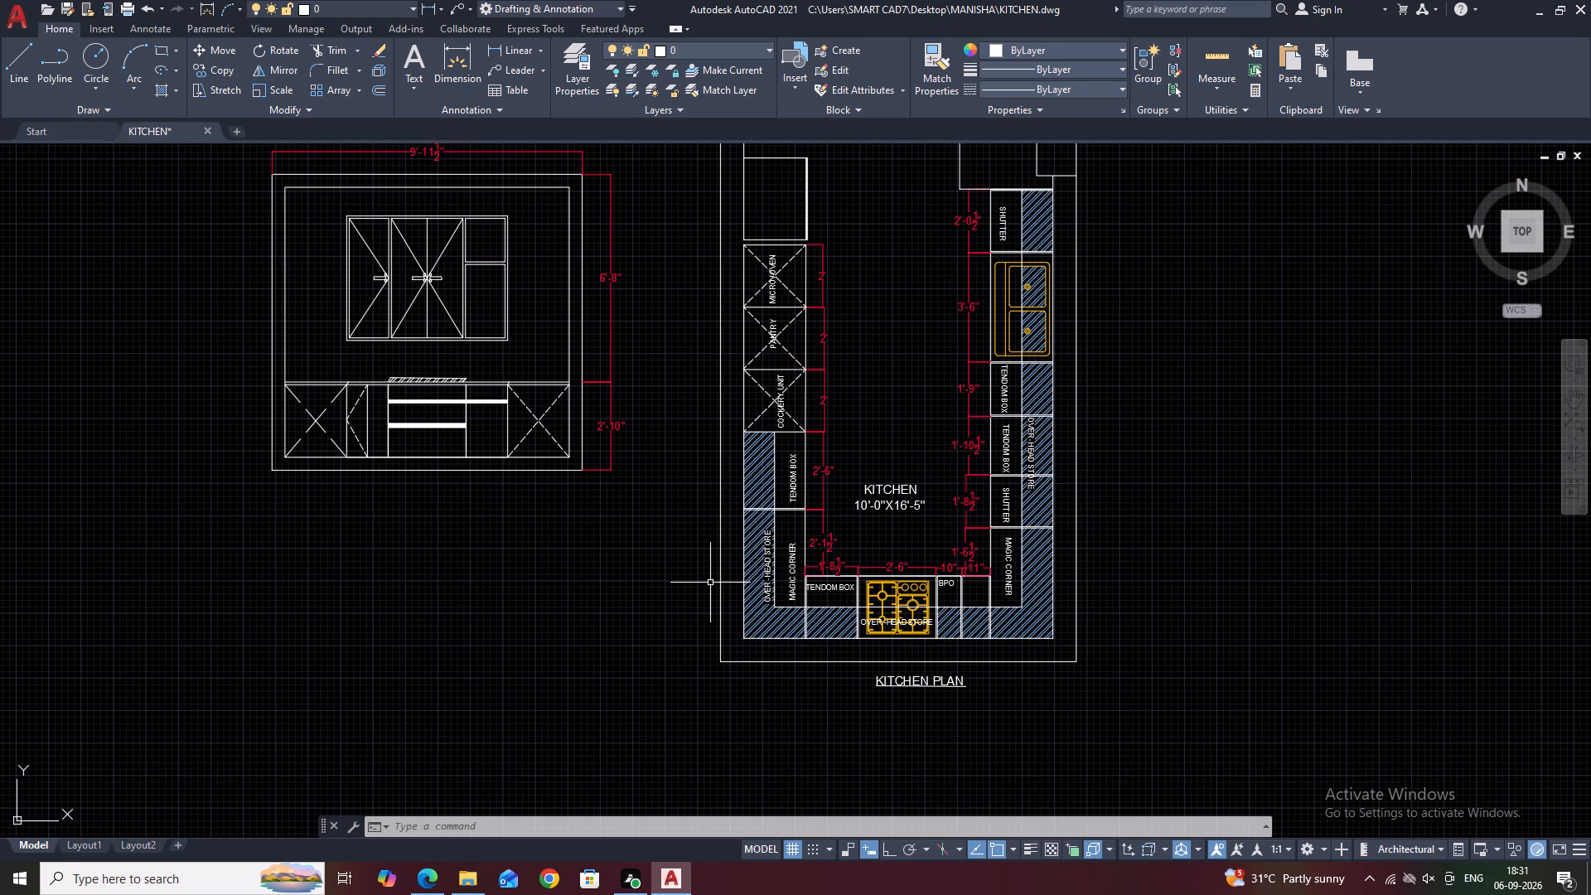
middle_drag(290, 380, 402, 411)
scroll(500, 449, up, 1)
middle_drag(674, 545, 746, 521)
scroll(600, 481, up, 2)
middle_drag(517, 421, 622, 486)
scroll(625, 481, down, 4)
middle_drag(972, 193, 897, 257)
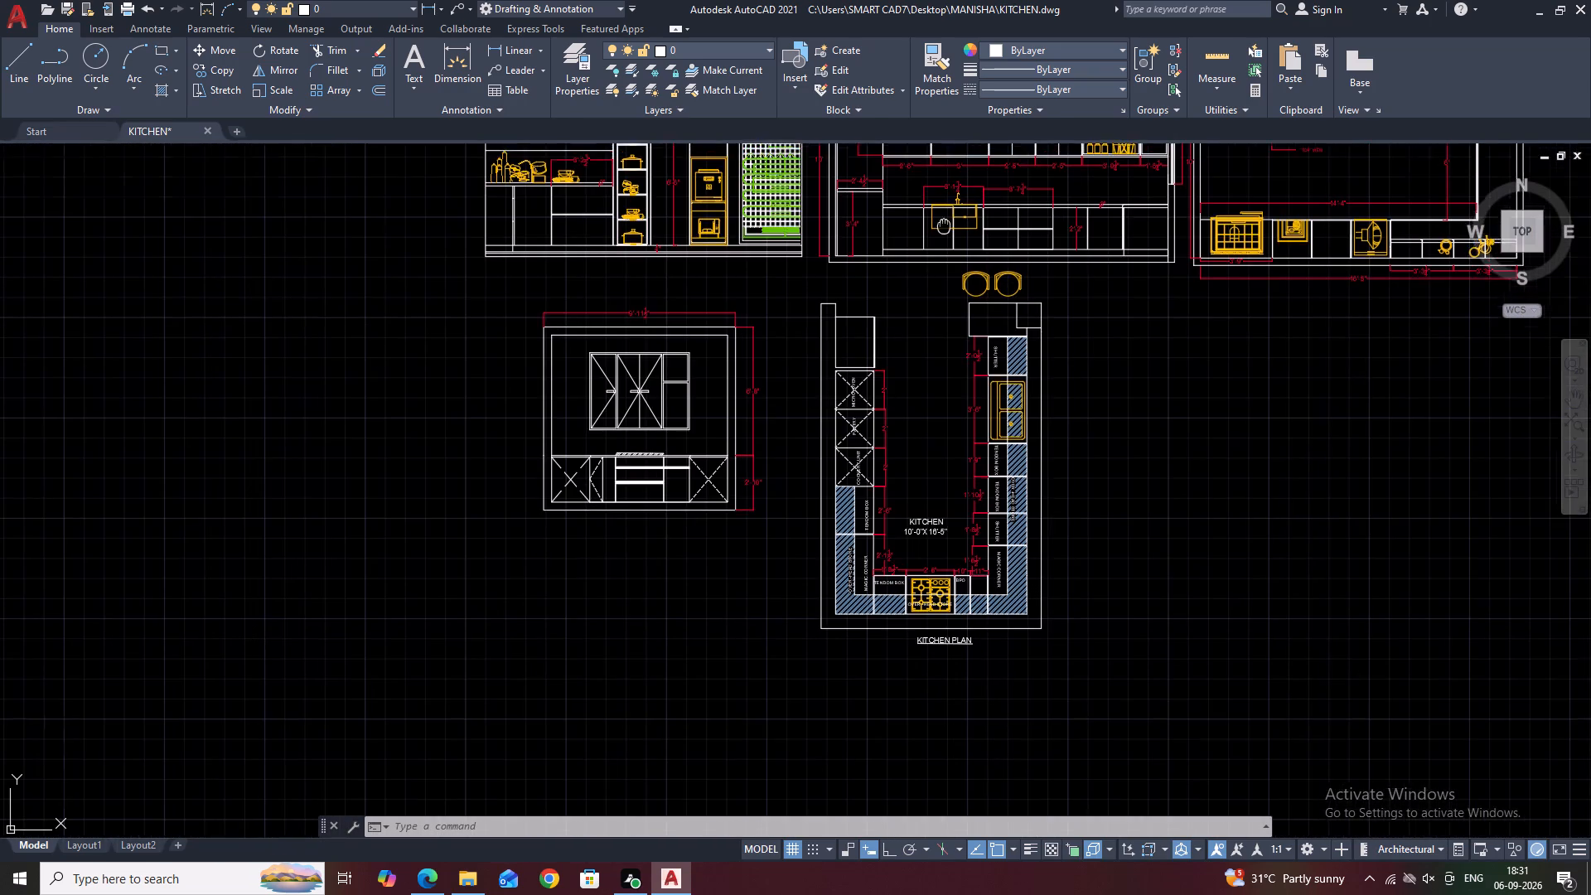
middle_drag(897, 257, 779, 341)
scroll(777, 353, down, 1)
scroll(867, 336, up, 1)
middle_drag(641, 516, 709, 447)
scroll(748, 685, up, 2)
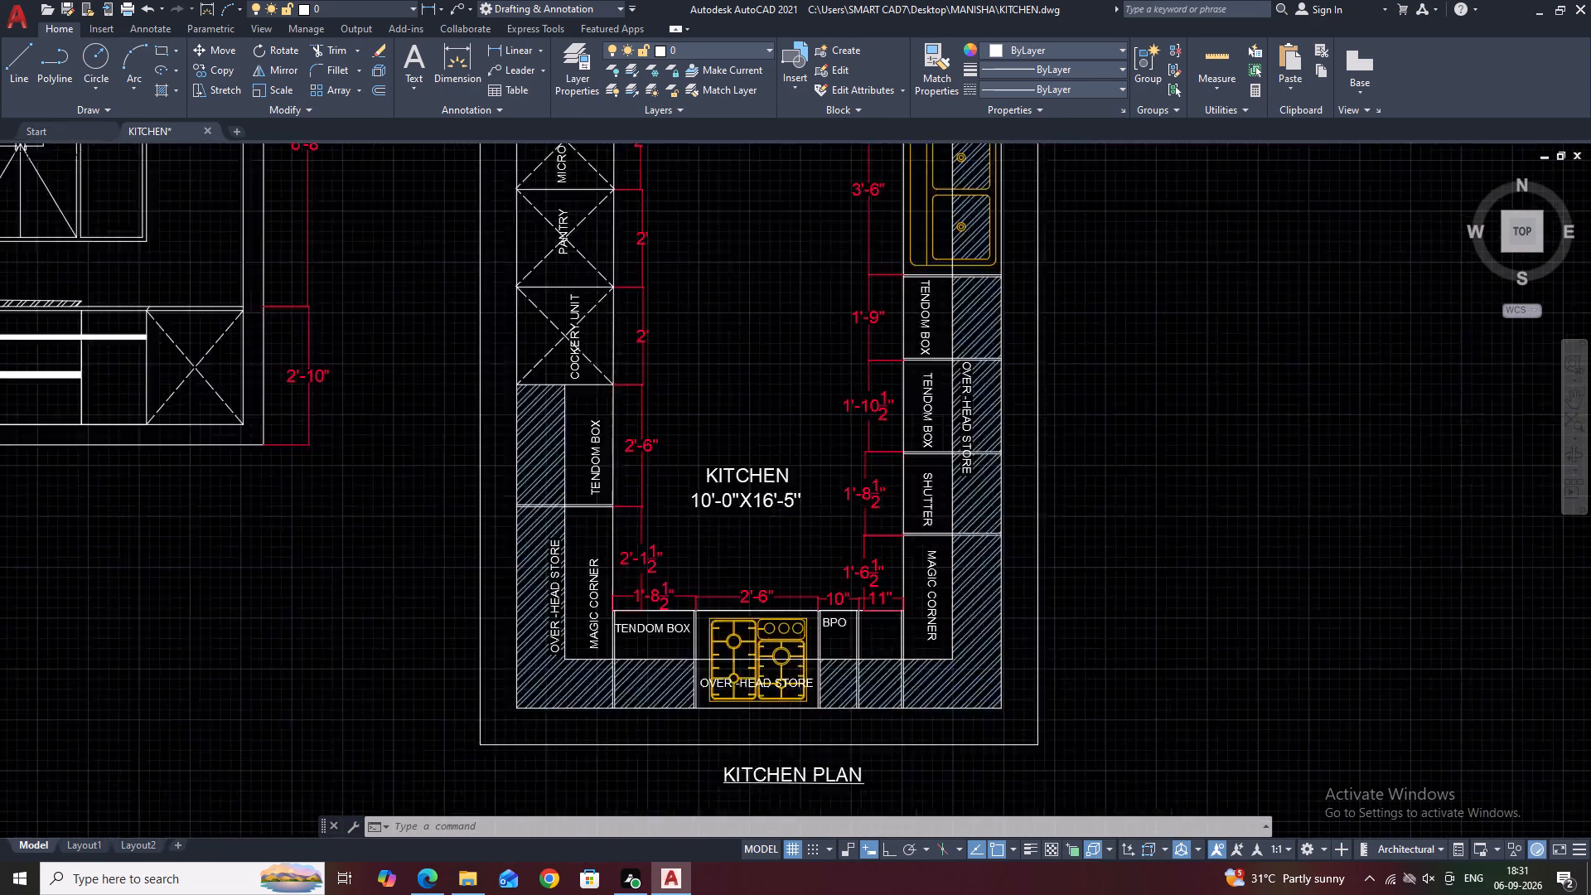
Copy the plan's BPO label into the top of the narrow base-cabinet bay beside the drawers in the 9'-11 1/2" wide elevation.
scroll(779, 675, up, 3)
drag(989, 542, 982, 512)
click(948, 447)
text(CO)
key(space)
click(958, 480)
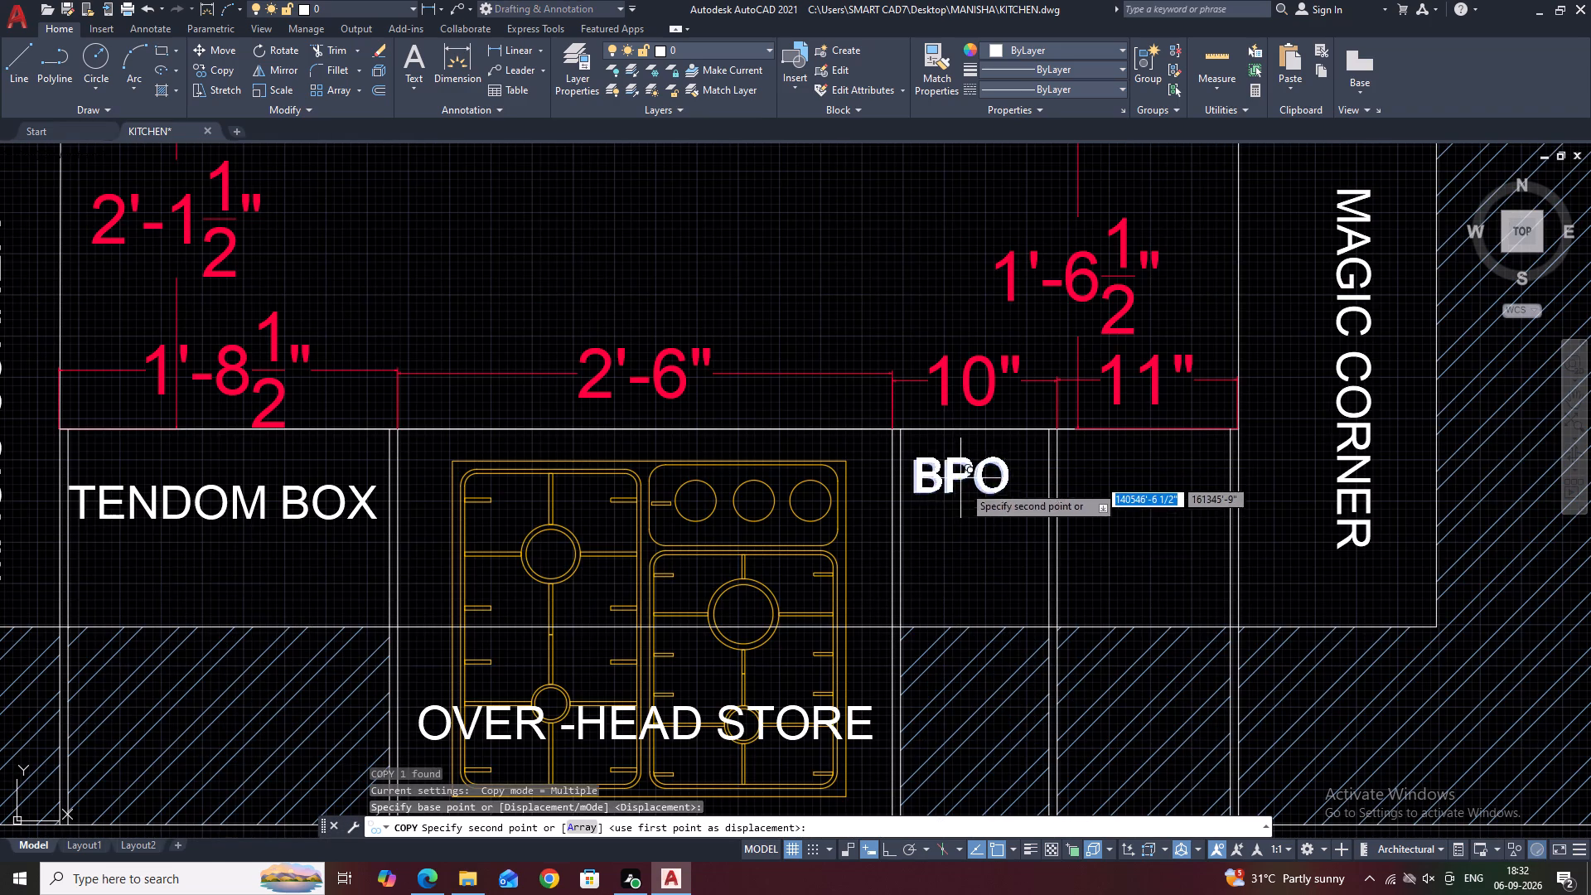
scroll(1012, 538, down, 3)
middle_drag(278, 299, 641, 409)
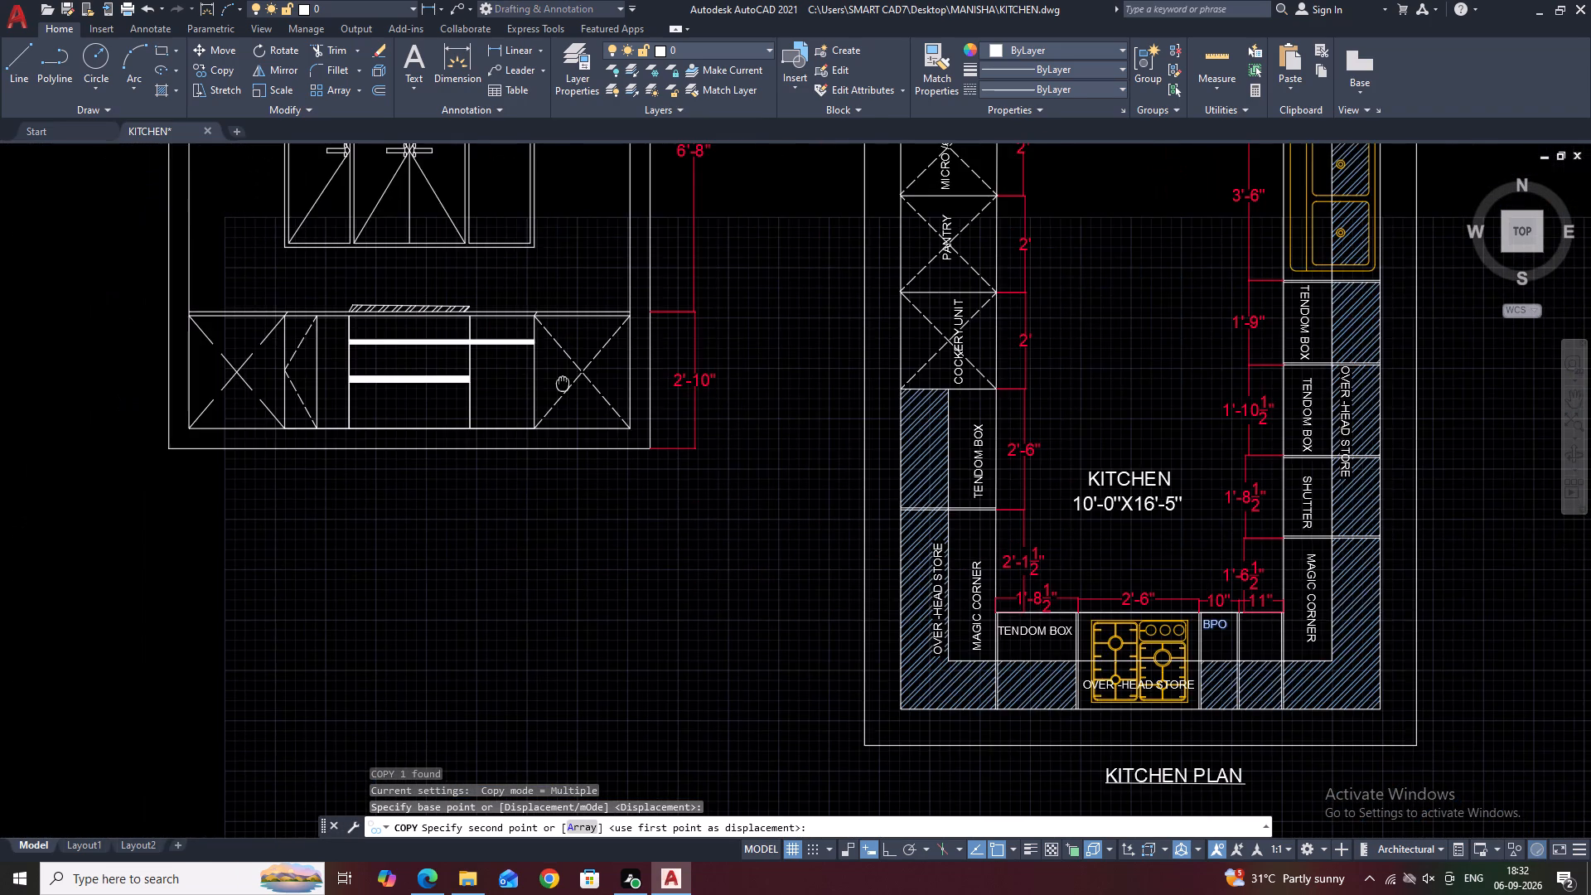
scroll(354, 365, up, 2)
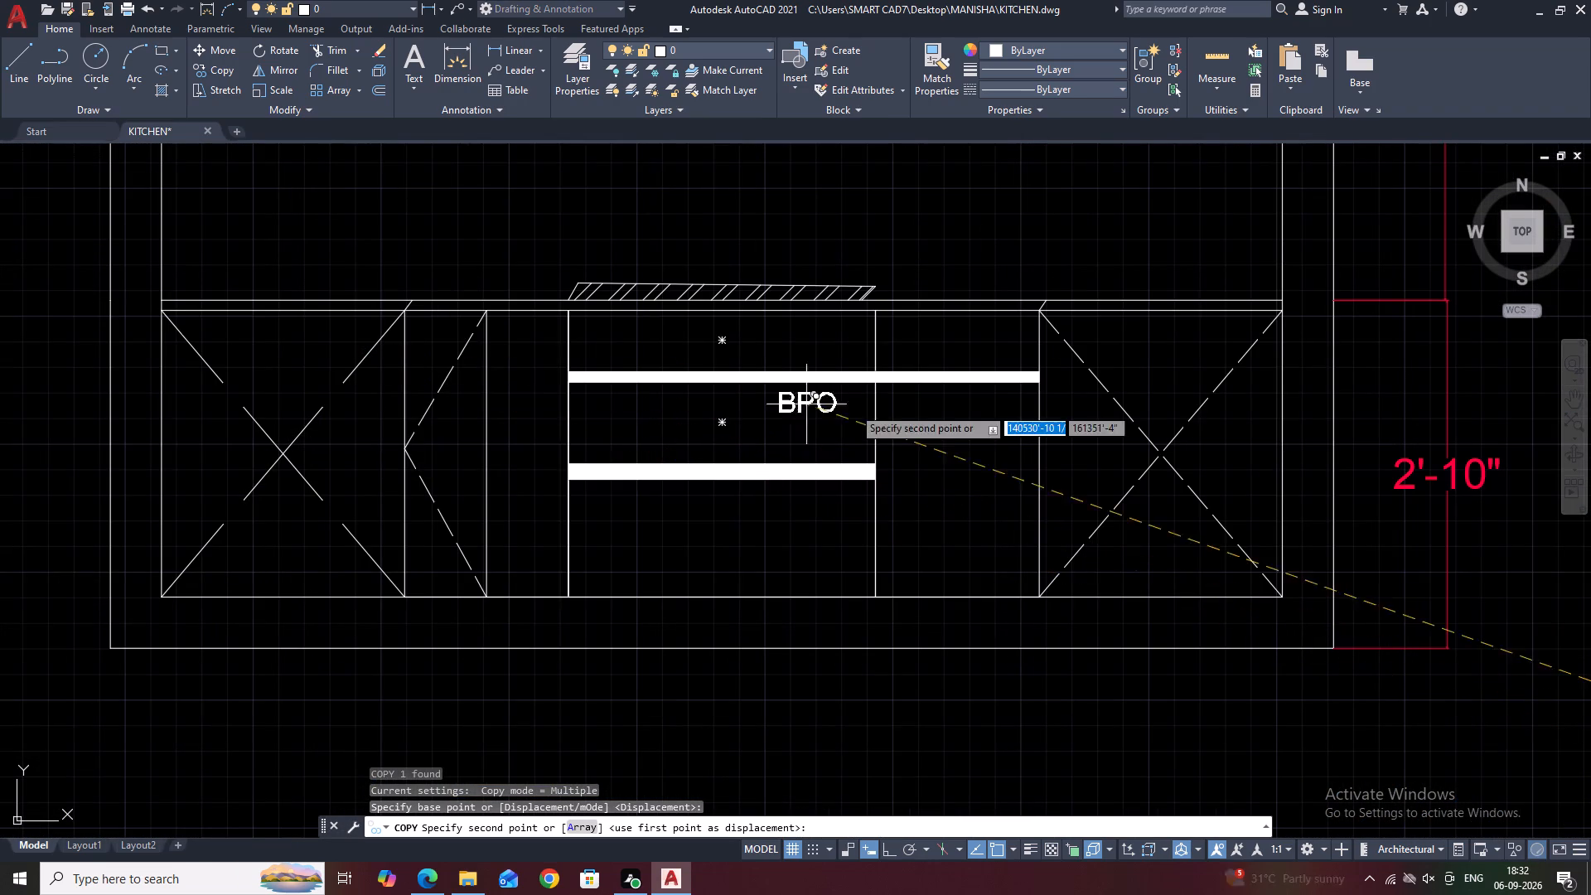
scroll(483, 336, up, 2)
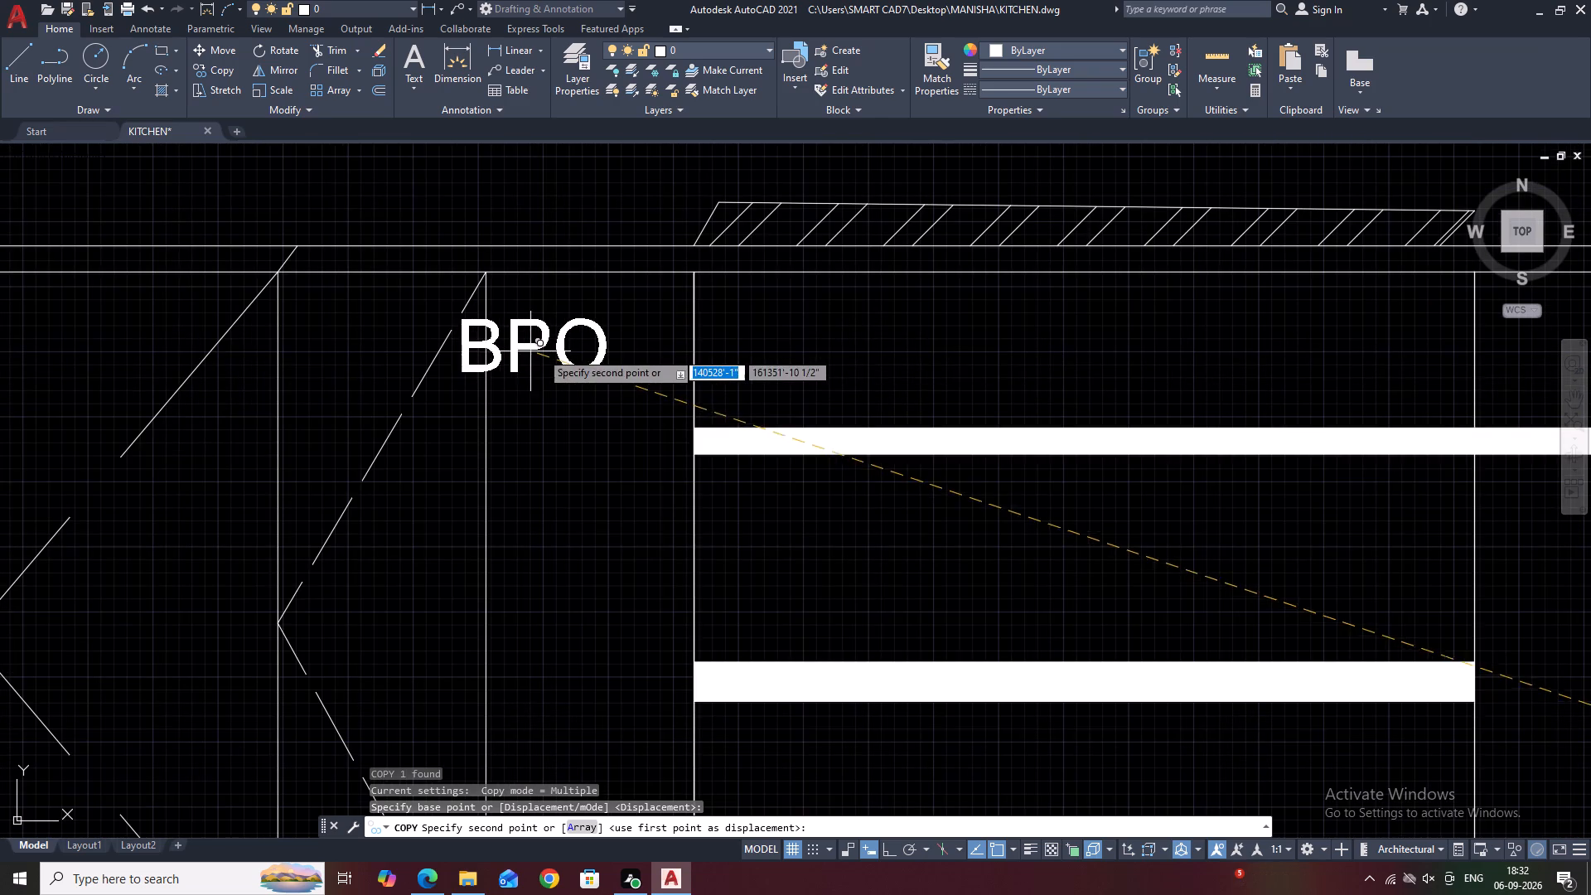
click(568, 340)
right_click(585, 356)
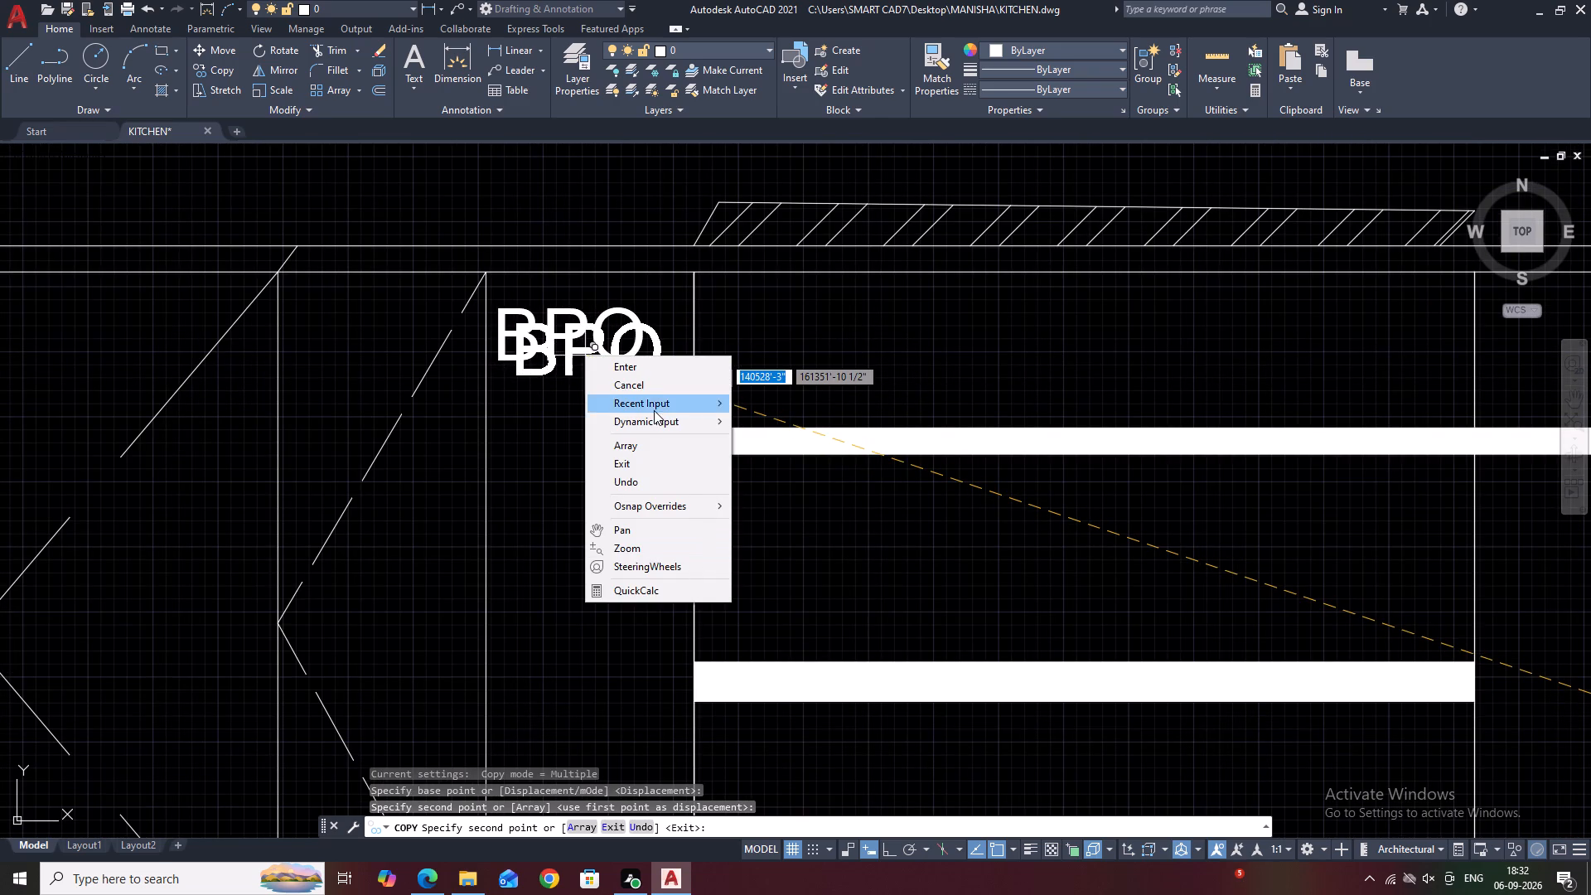
click(646, 384)
Copy the plan's TENDOM BOX label beside the hob into the middle and bottom drawers of the 9'-11 1/2" wide elevation.
scroll(611, 438, down, 12)
scroll(690, 482, up, 7)
scroll(759, 477, down, 2)
middle_drag(766, 544, 777, 490)
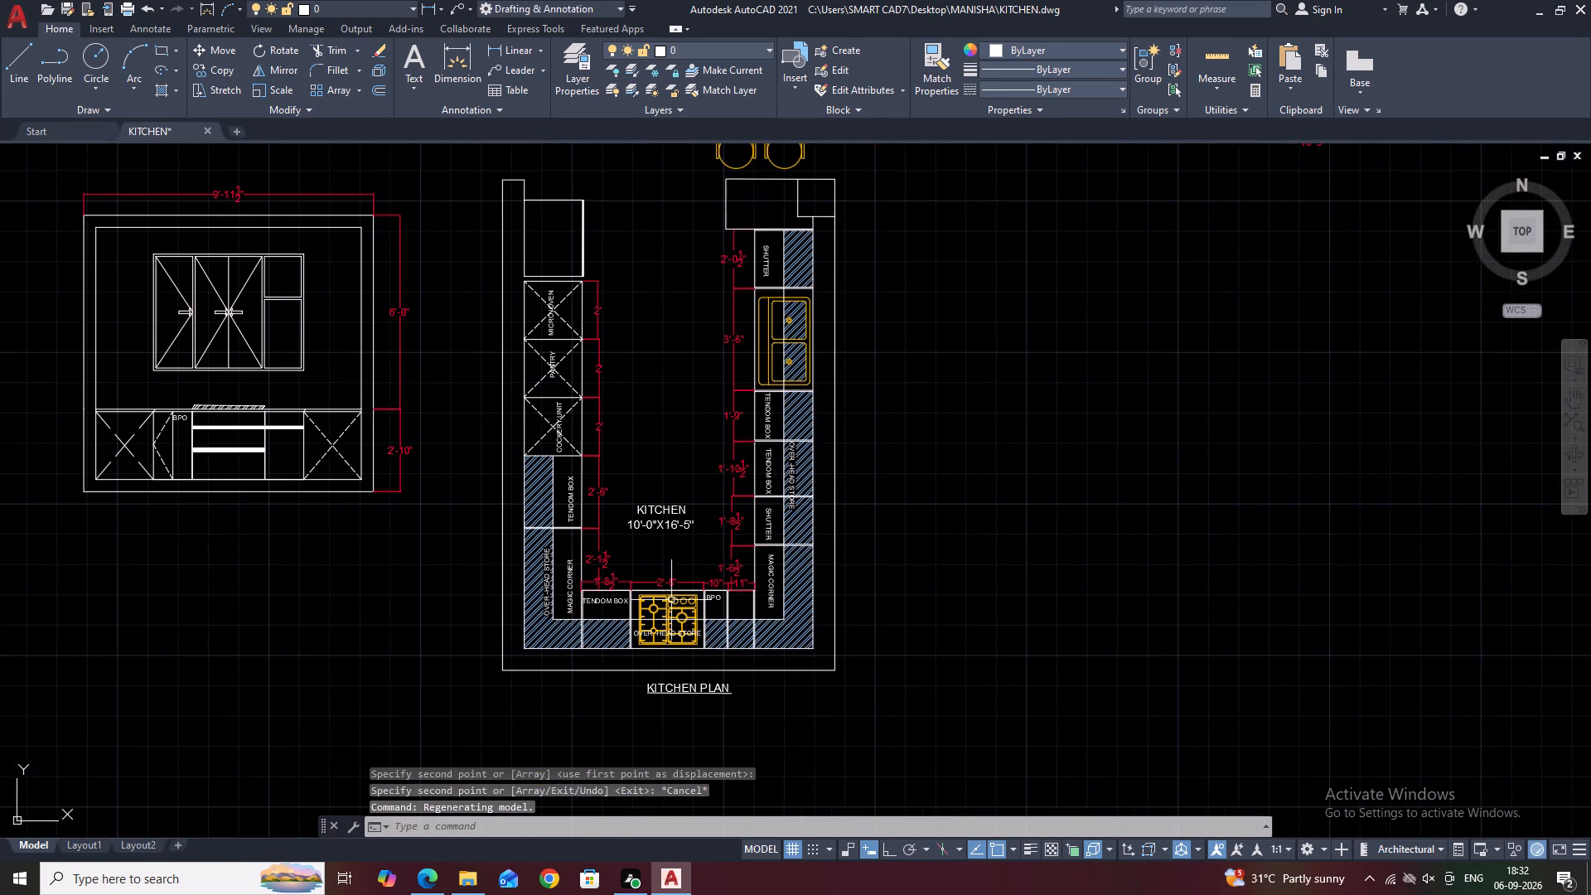
scroll(593, 634, up, 4)
drag(708, 563, 692, 532)
click(647, 475)
text(CO)
key(space)
click(657, 515)
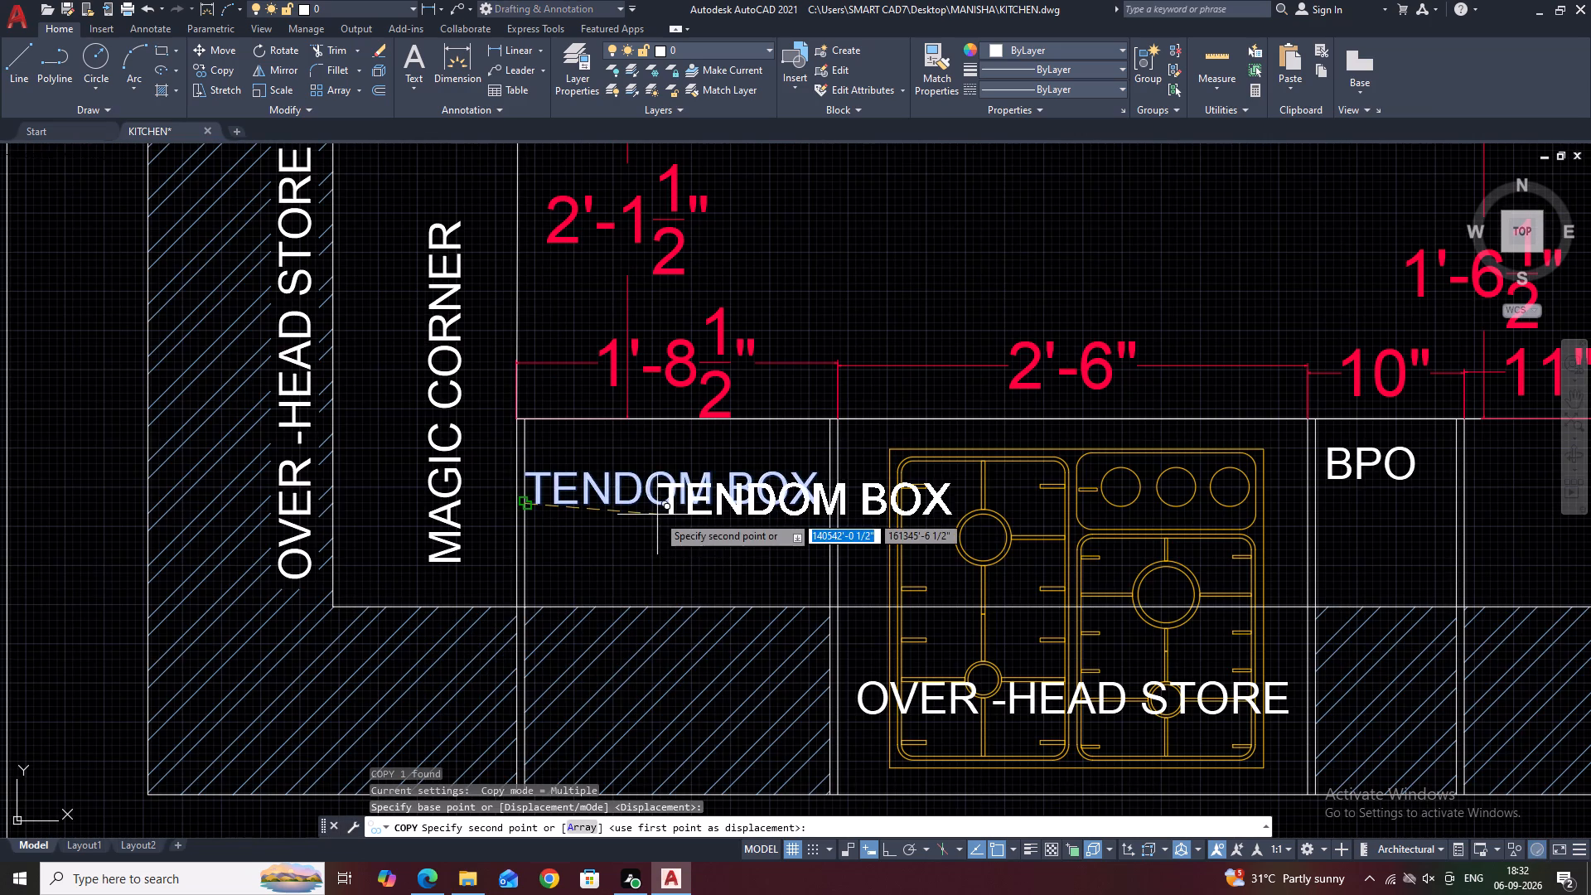
scroll(683, 572, down, 7)
scroll(226, 404, up, 2)
middle_drag(290, 368, 525, 481)
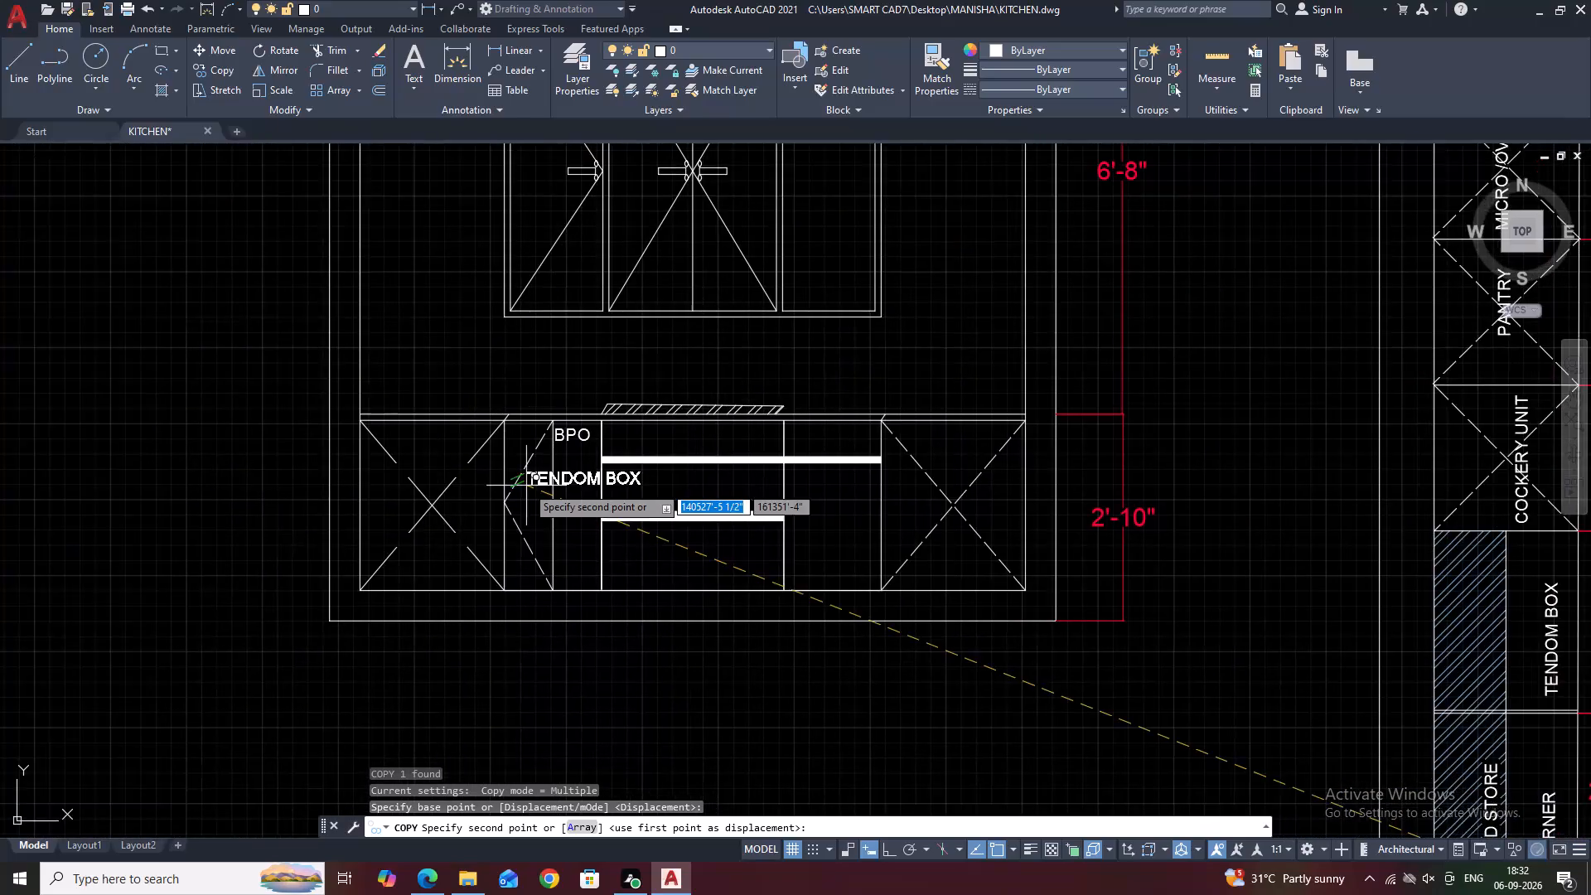
scroll(525, 488, up, 2)
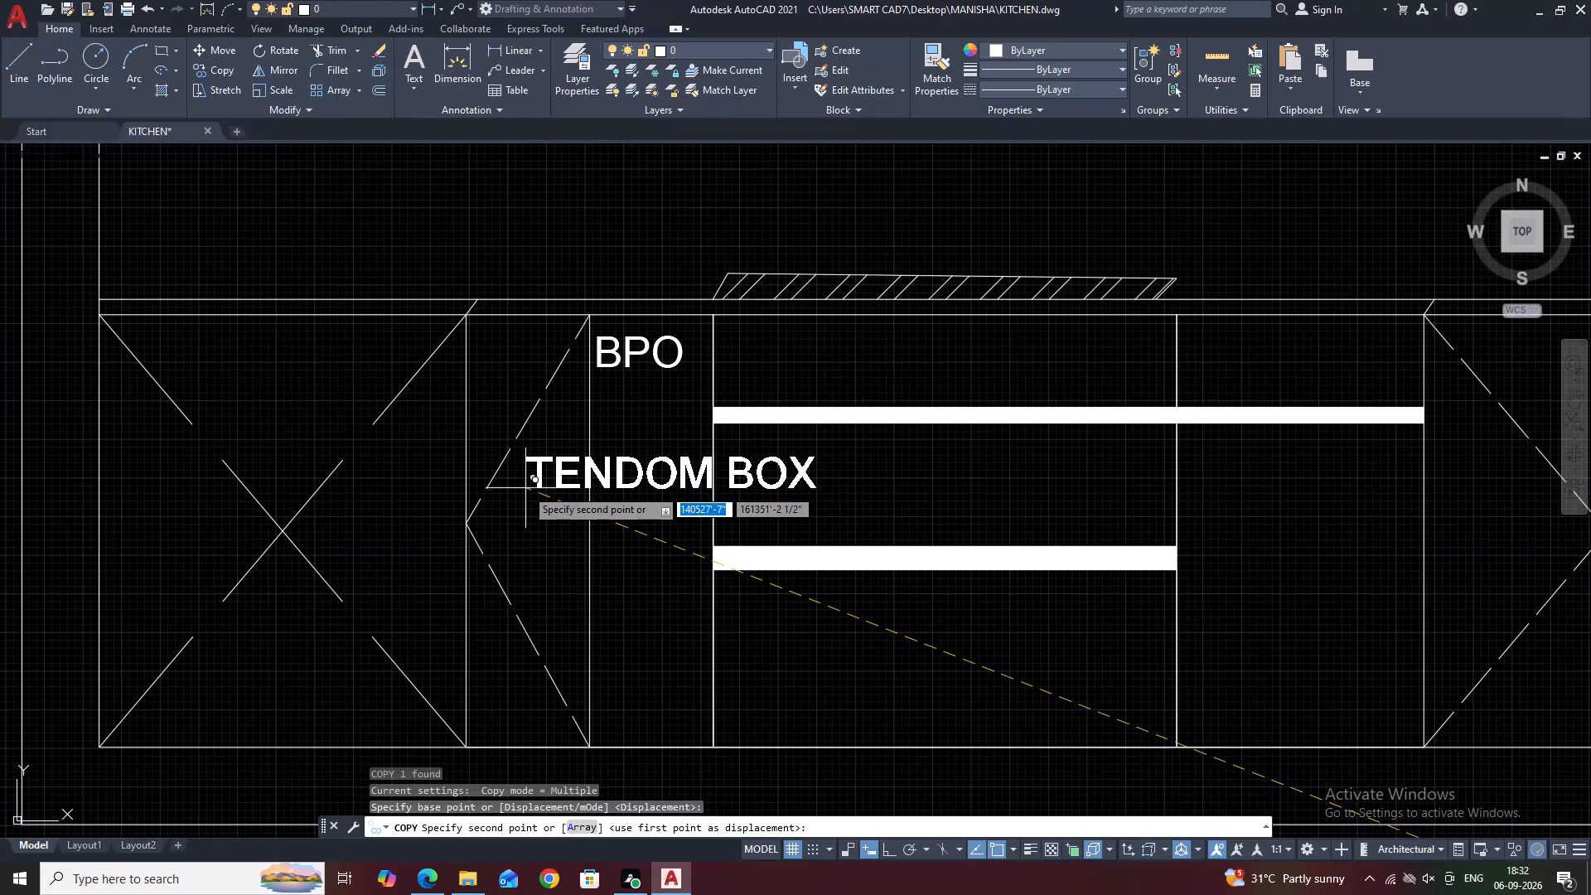
middle_drag(463, 476, 500, 510)
scroll(552, 510, down, 2)
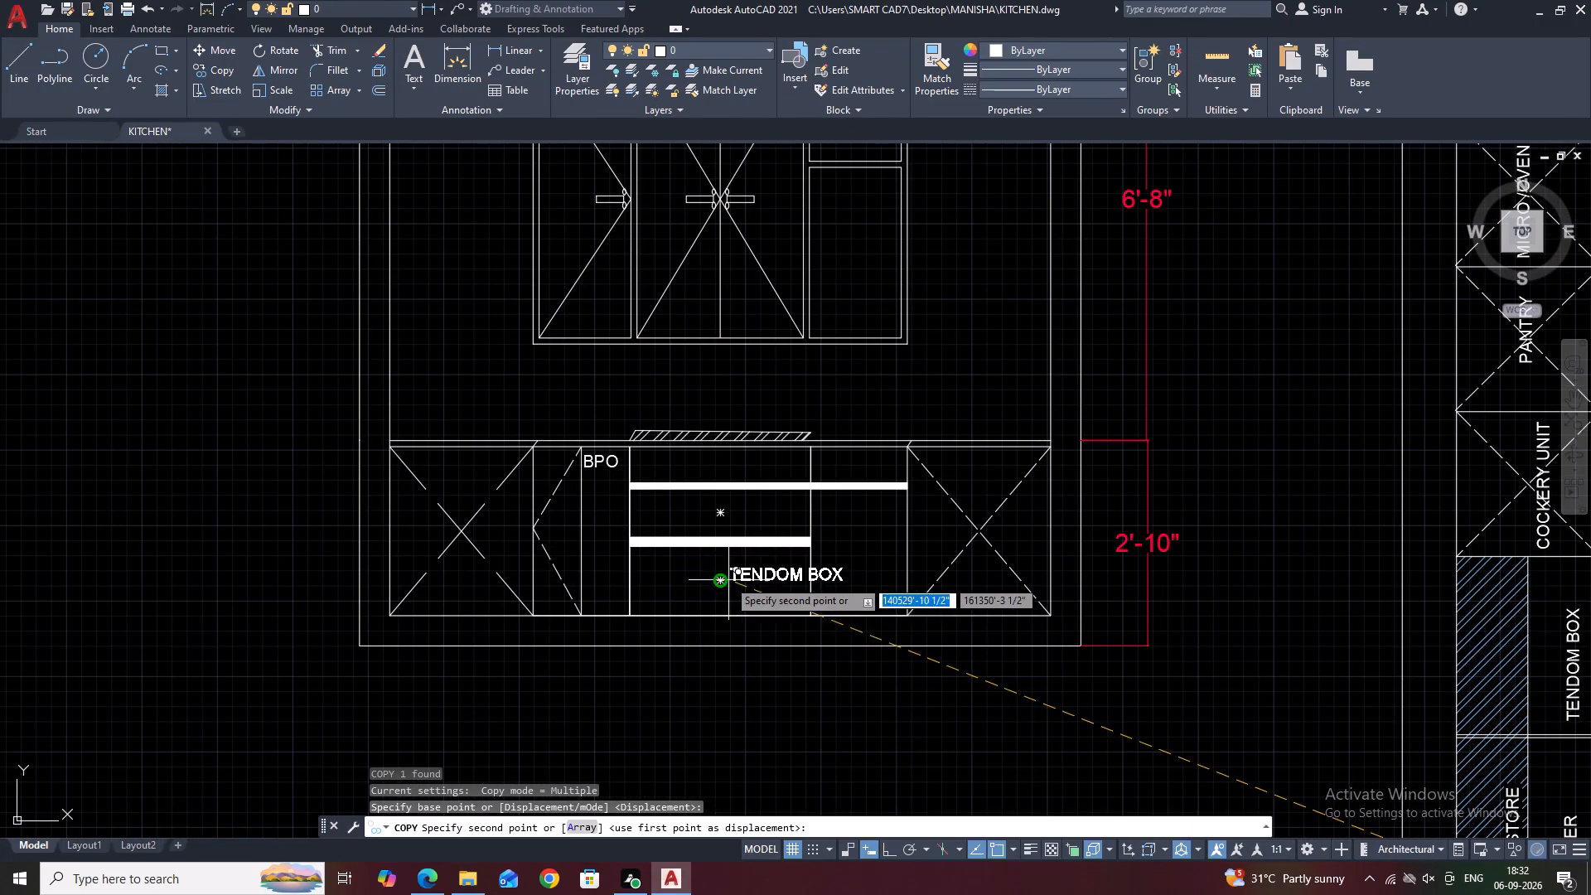
scroll(685, 515, up, 1)
click(650, 513)
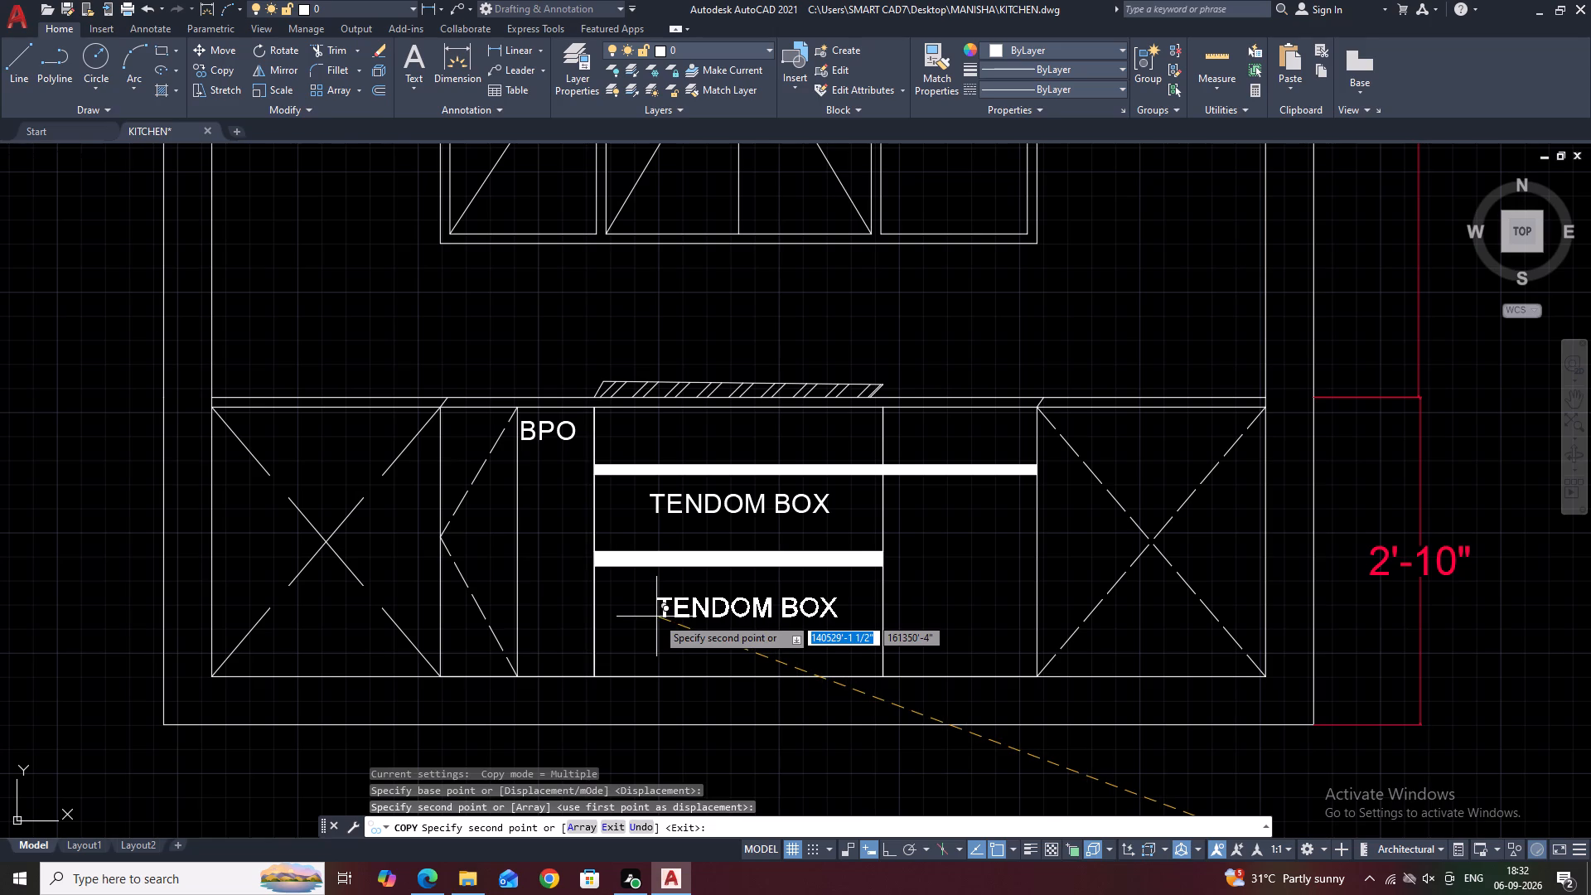
click(656, 617)
Place another TENDOM BOX copy at the top of the narrow bay between the drawers and the crossed corner cabinet.
scroll(660, 579, down, 2)
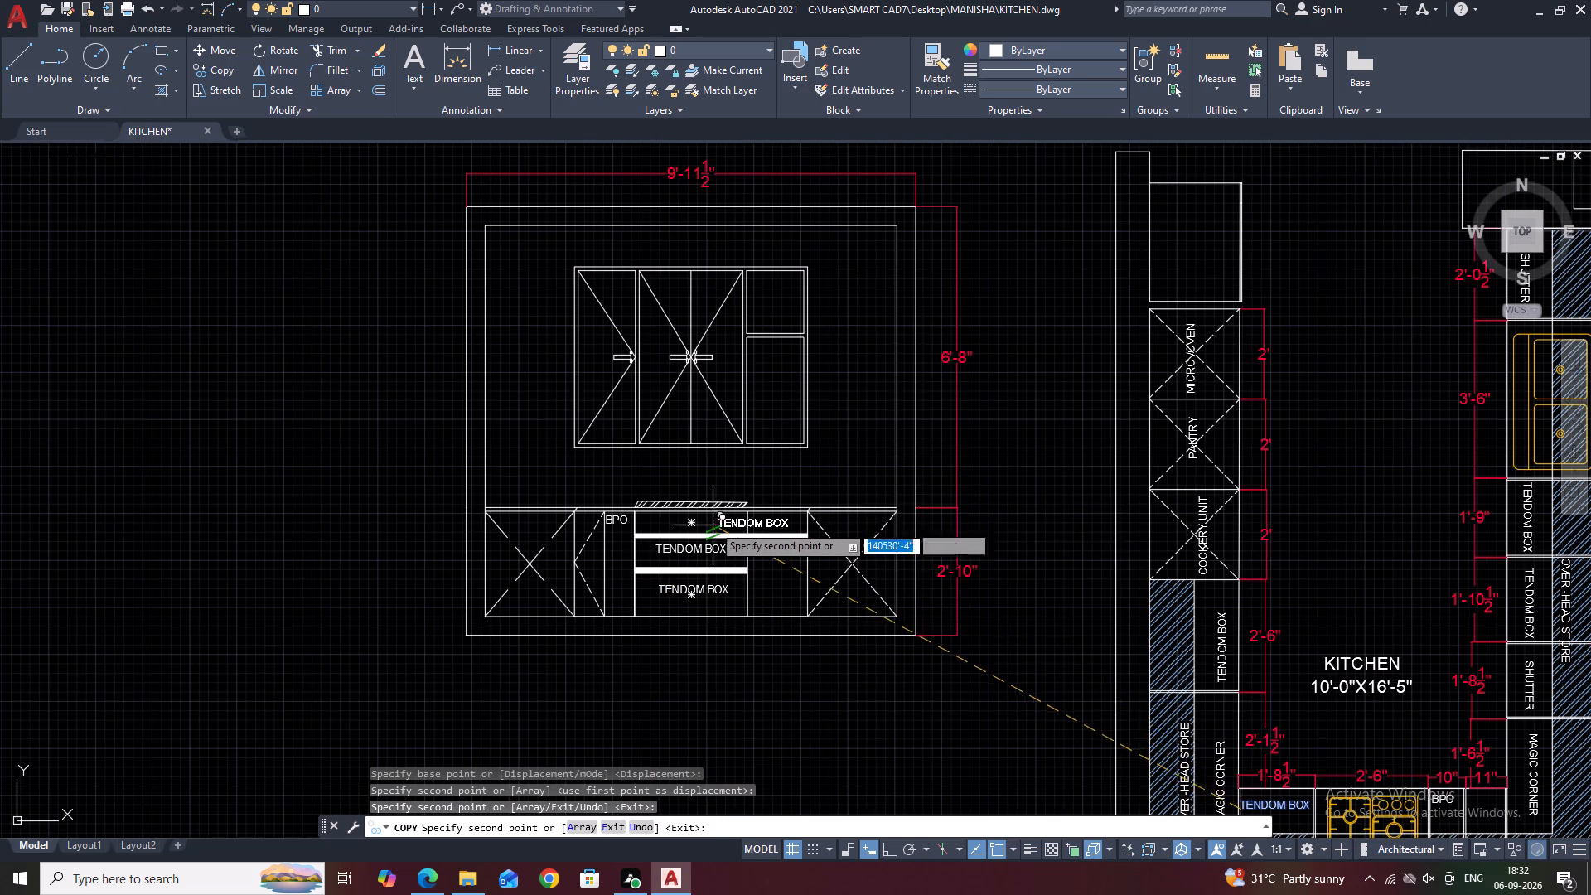
scroll(713, 524, up, 4)
click(868, 525)
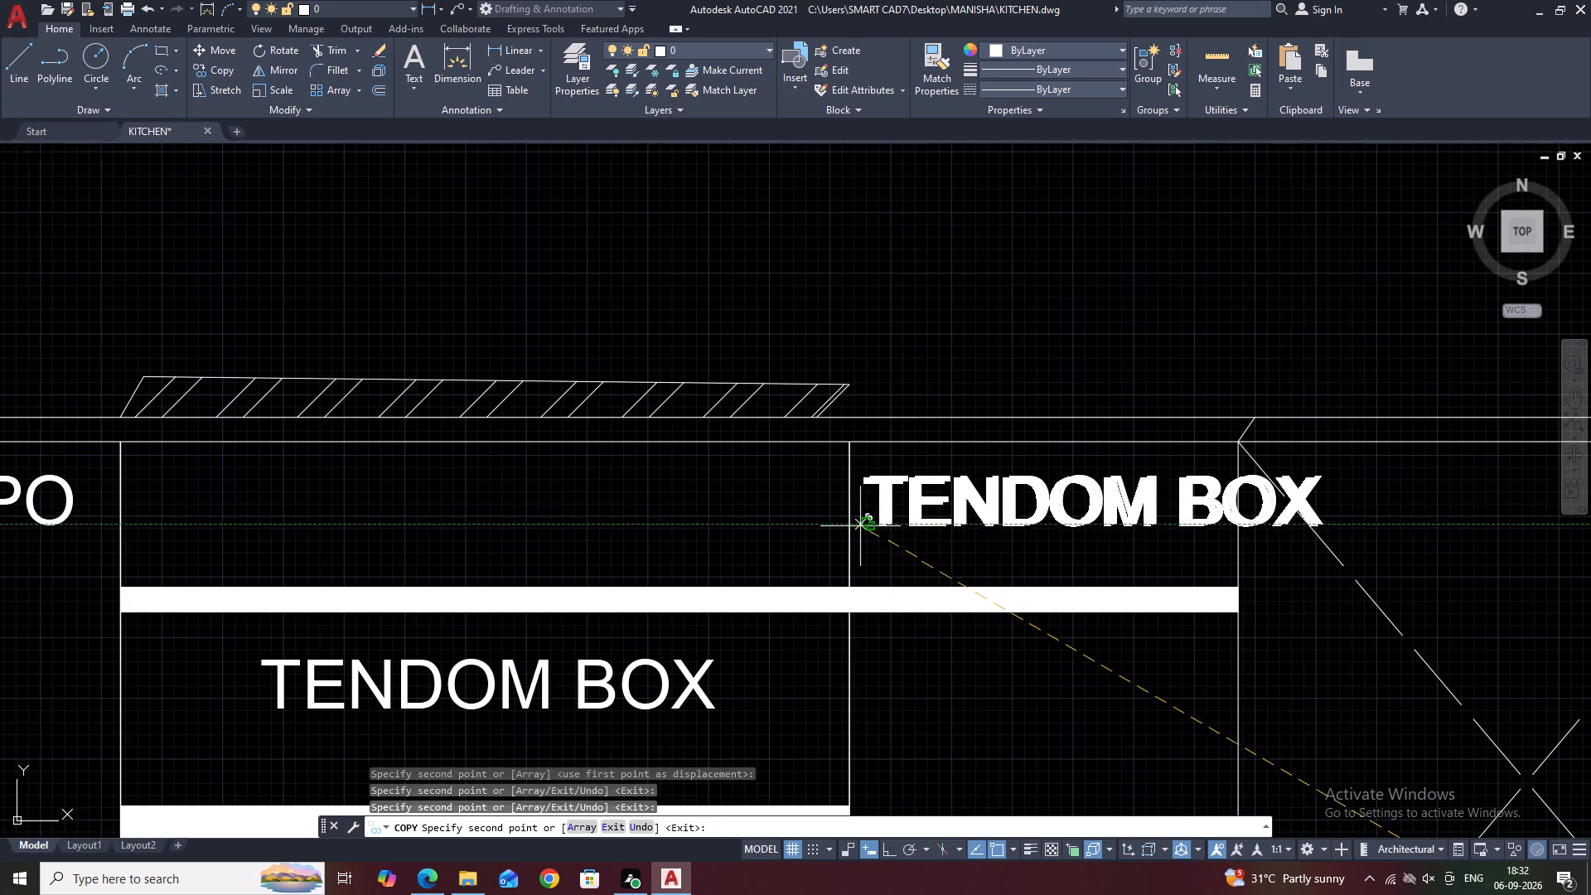
right_click(856, 526)
click(922, 562)
scroll(663, 529, down, 3)
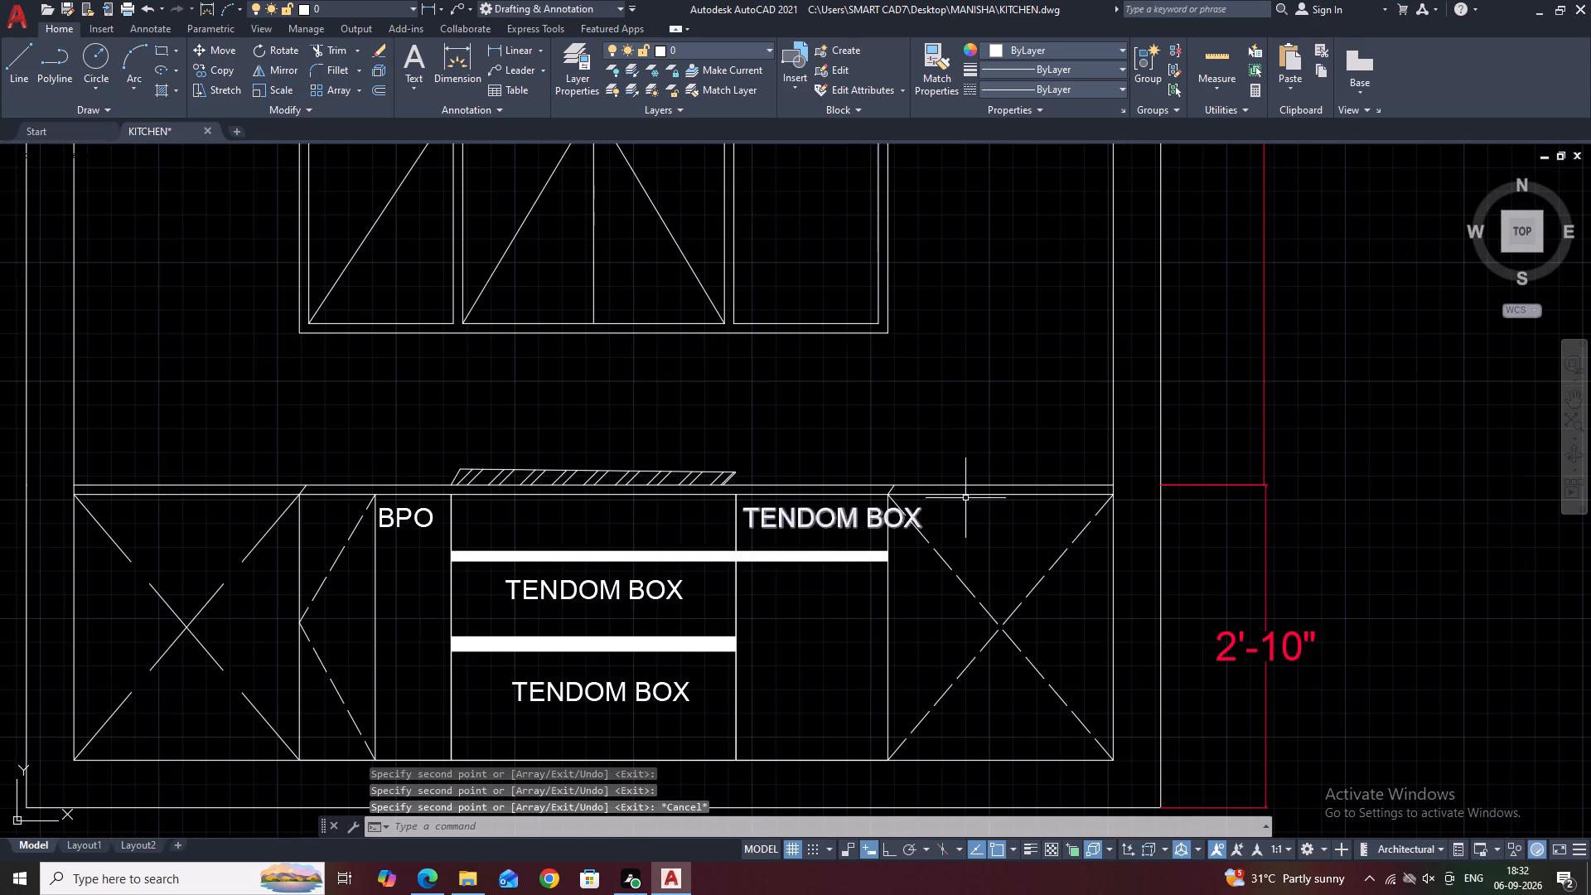
Scale down the narrow bay's TENDOM BOX label about its lower-left end so it fits within the bay's width.
scroll(779, 493, up, 1)
click(811, 528)
click(786, 545)
click(774, 537)
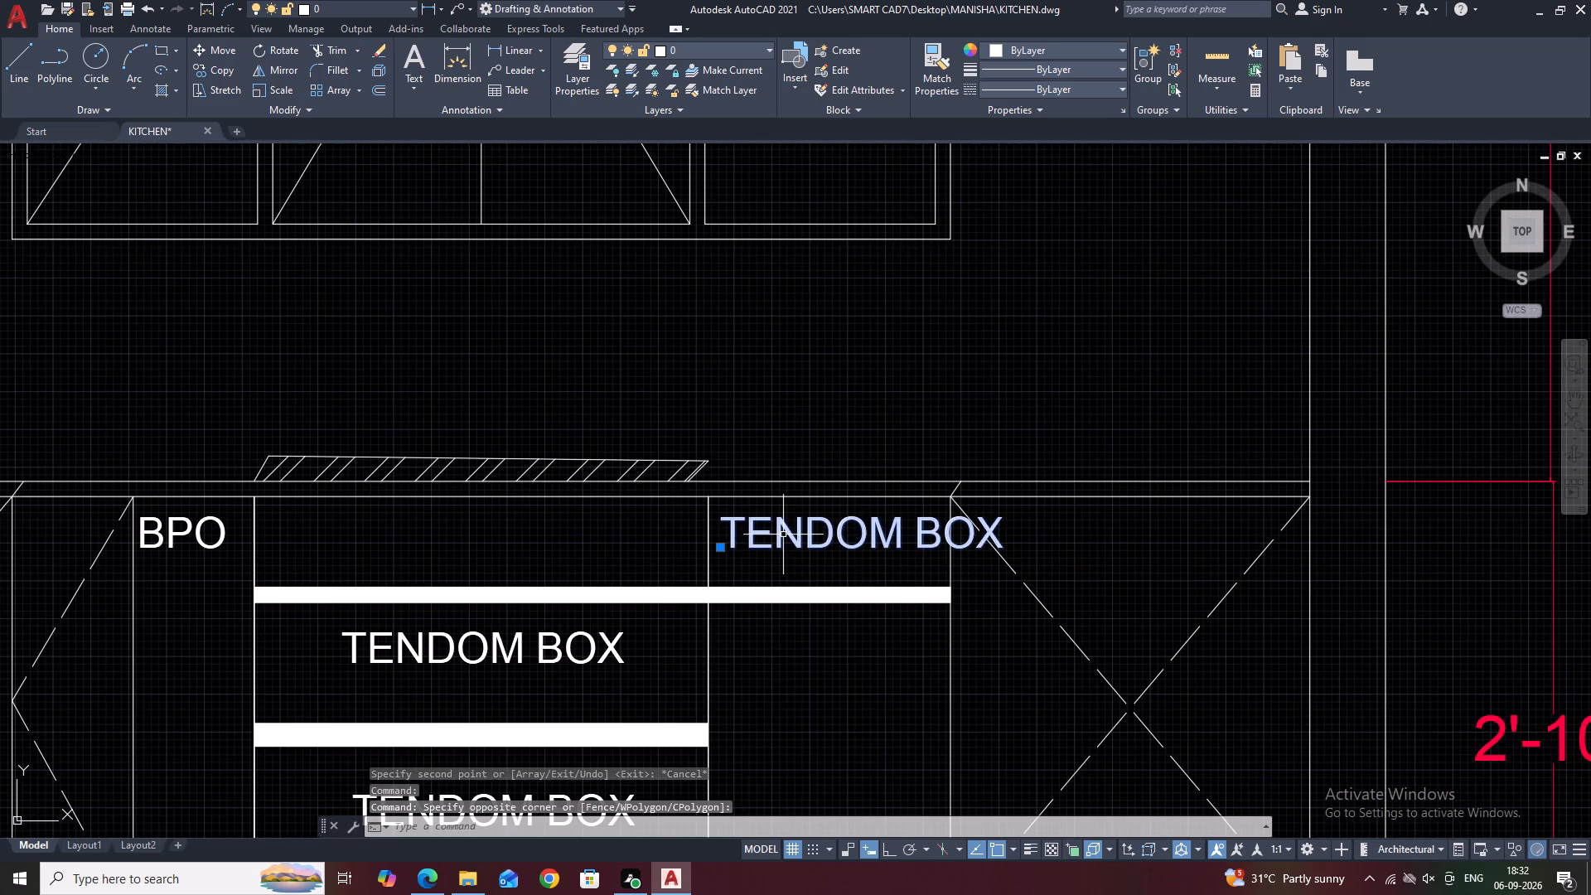
click(270, 96)
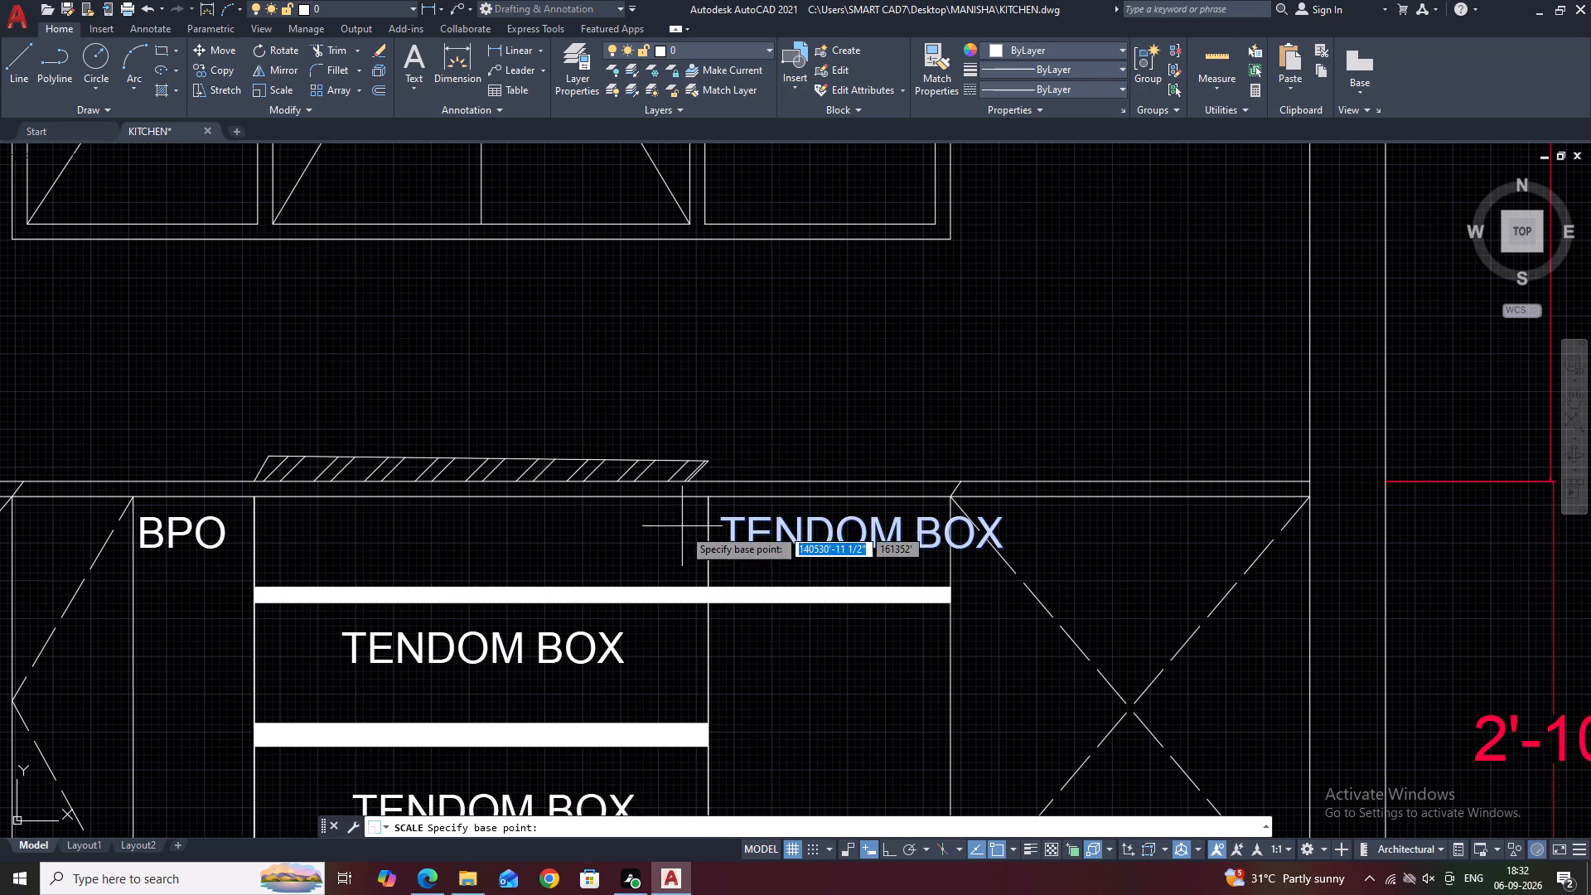
scroll(689, 532, up, 2)
click(766, 498)
scroll(773, 502, down, 2)
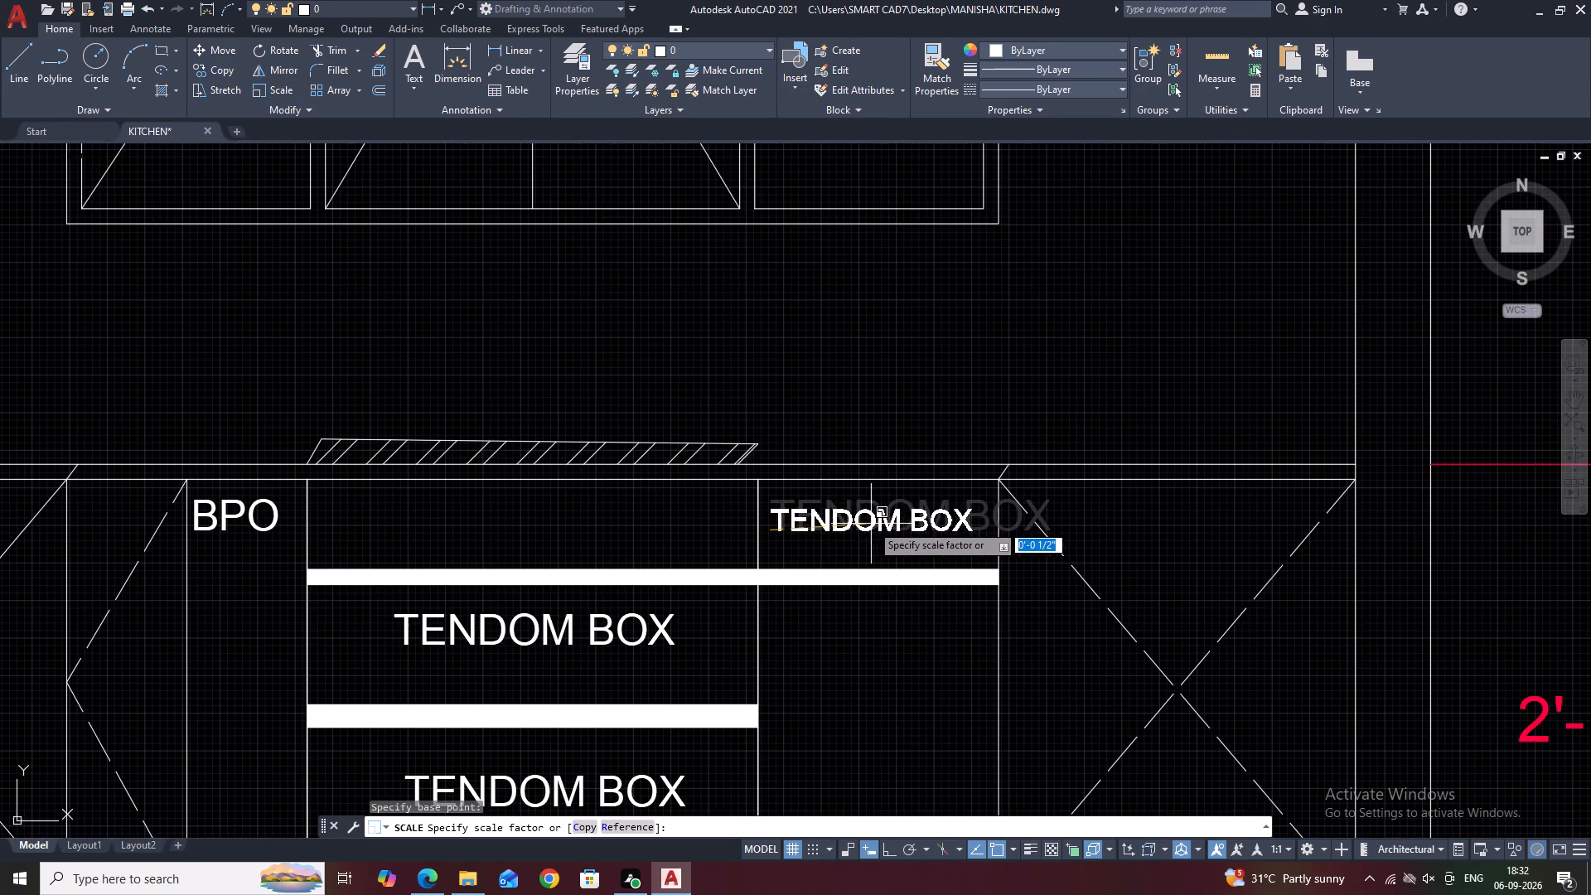
click(871, 524)
Copy the KITCHEN PLAN title with its underline to just below the outer frame of the 9'-11 1/2" wide elevation.
scroll(737, 475, down, 4)
middle_drag(851, 518, 796, 430)
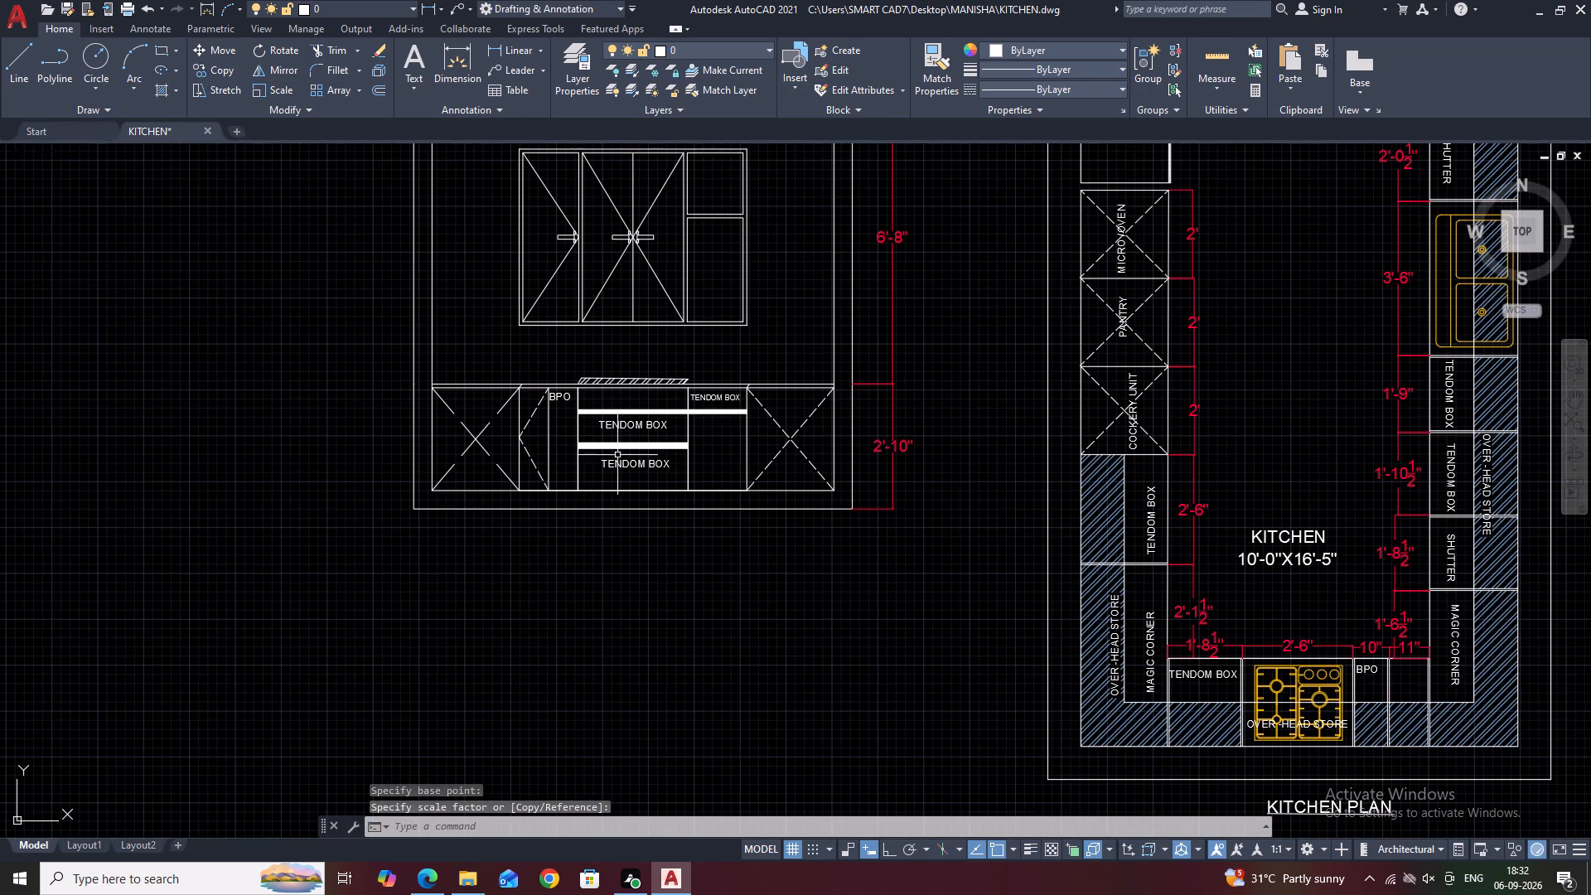
middle_drag(646, 506, 682, 559)
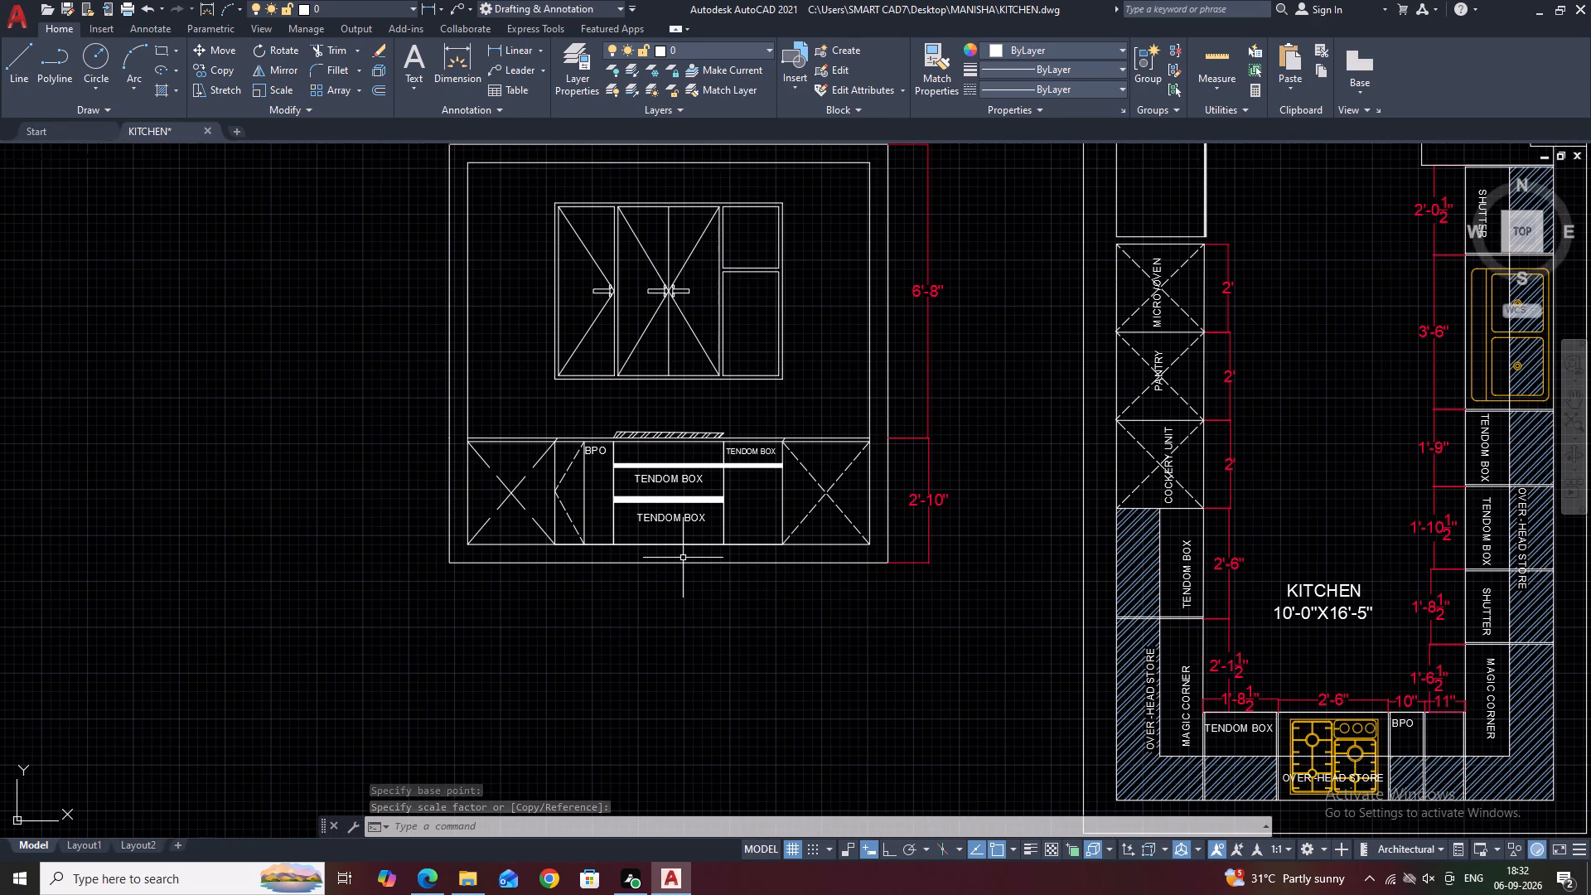
scroll(729, 418, down, 2)
scroll(1060, 565, up, 2)
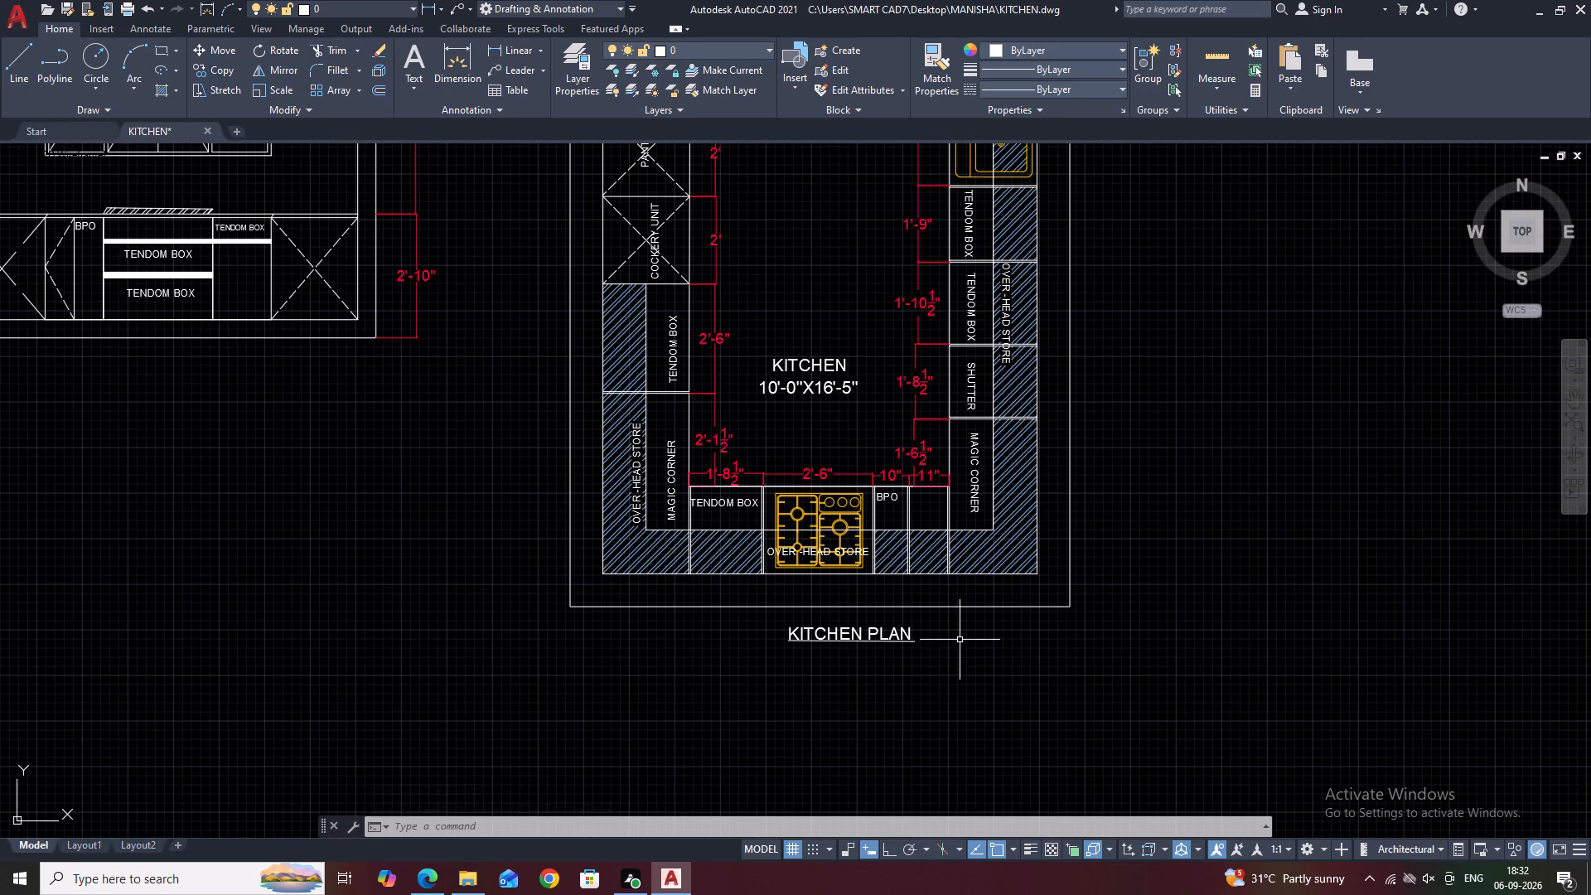
drag(941, 670, 917, 651)
click(862, 616)
text(CO)
key(space)
click(837, 640)
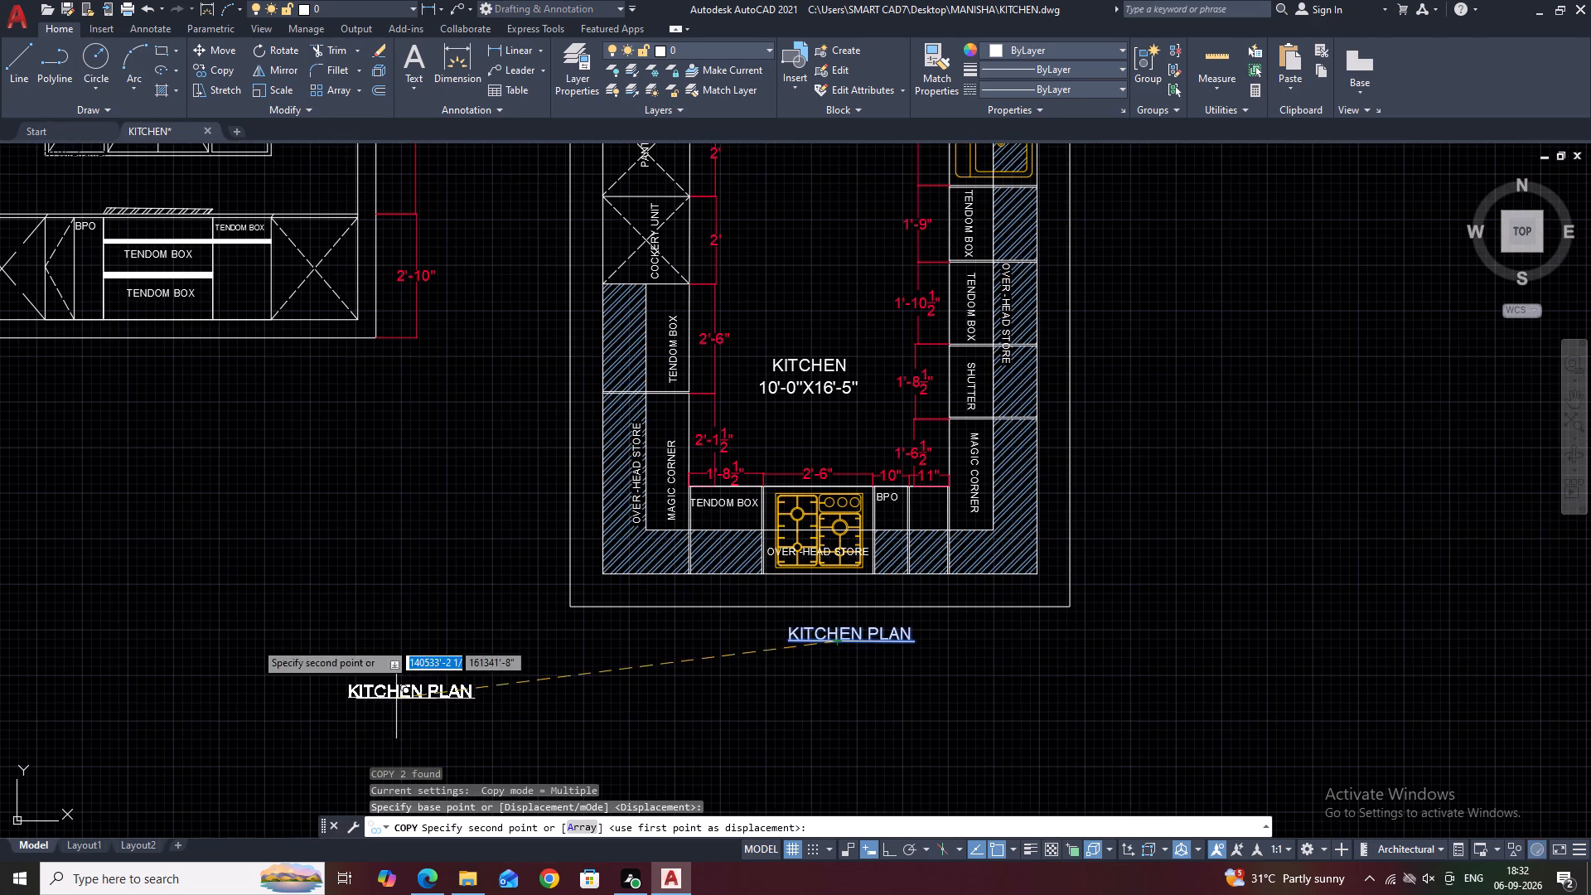
click(128, 384)
middle_drag(113, 438, 559, 551)
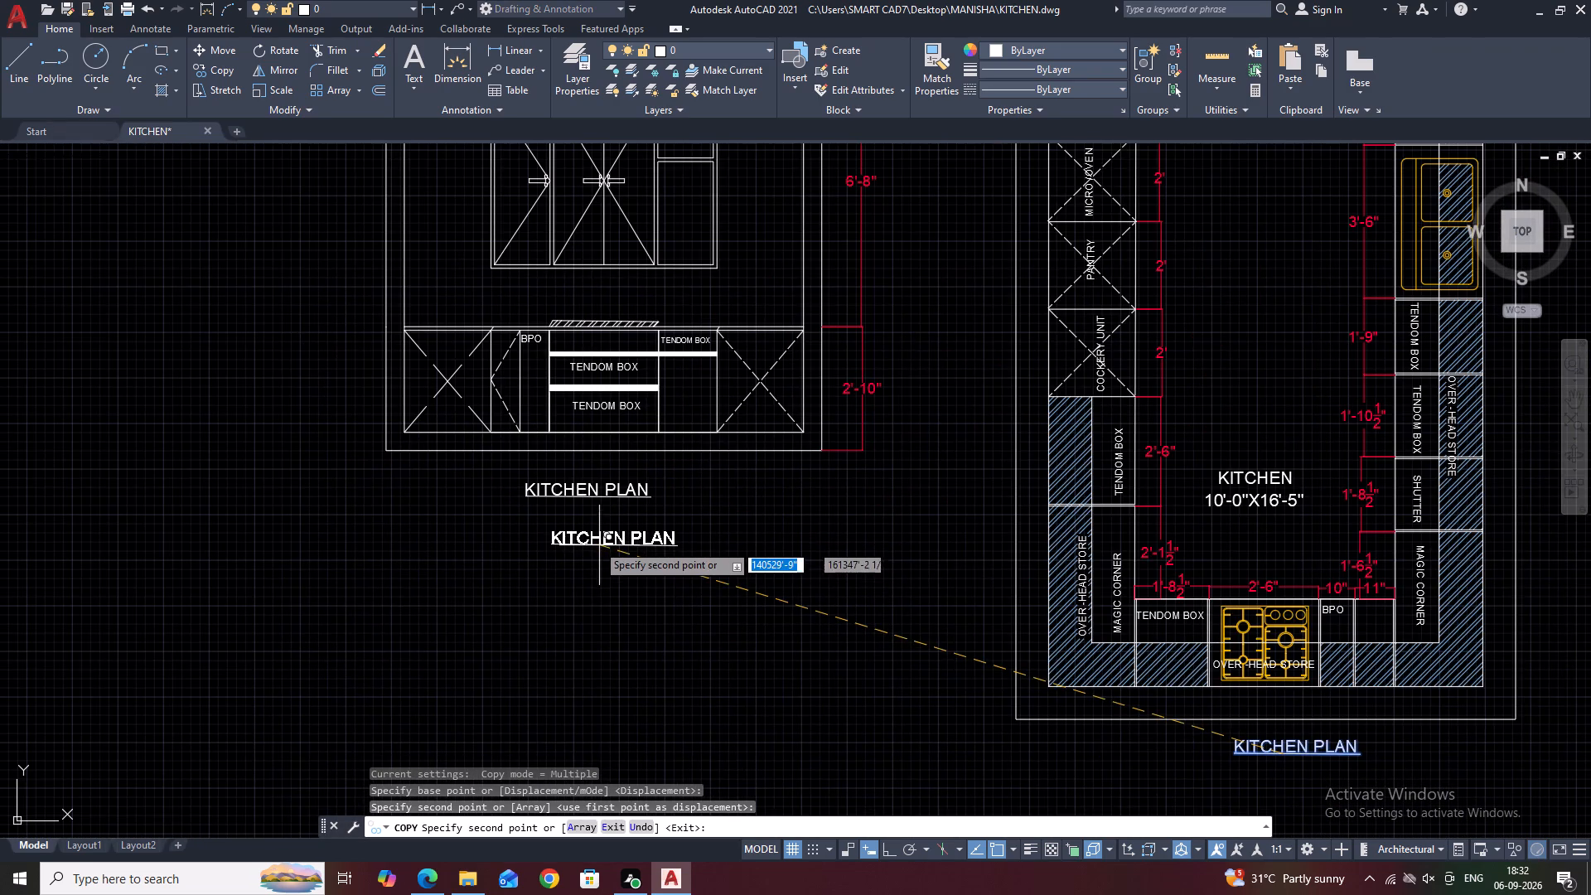
key(Escape)
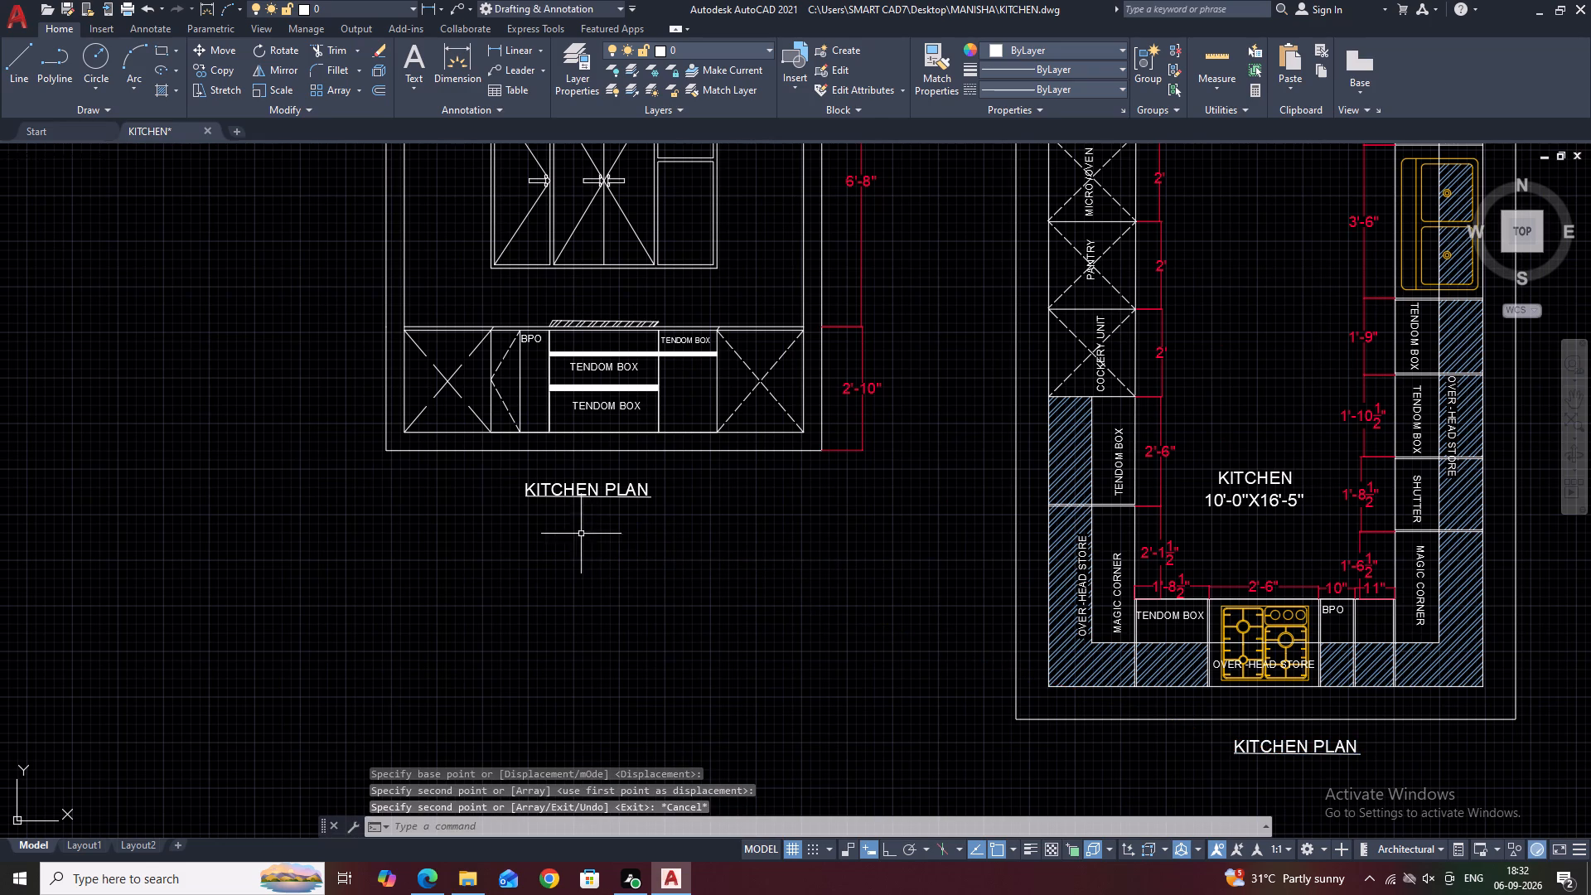
Change the copied title below the elevation to read ELEVATION-A.
scroll(539, 516, up, 4)
middle_drag(654, 489, 823, 560)
scroll(871, 513, up, 1)
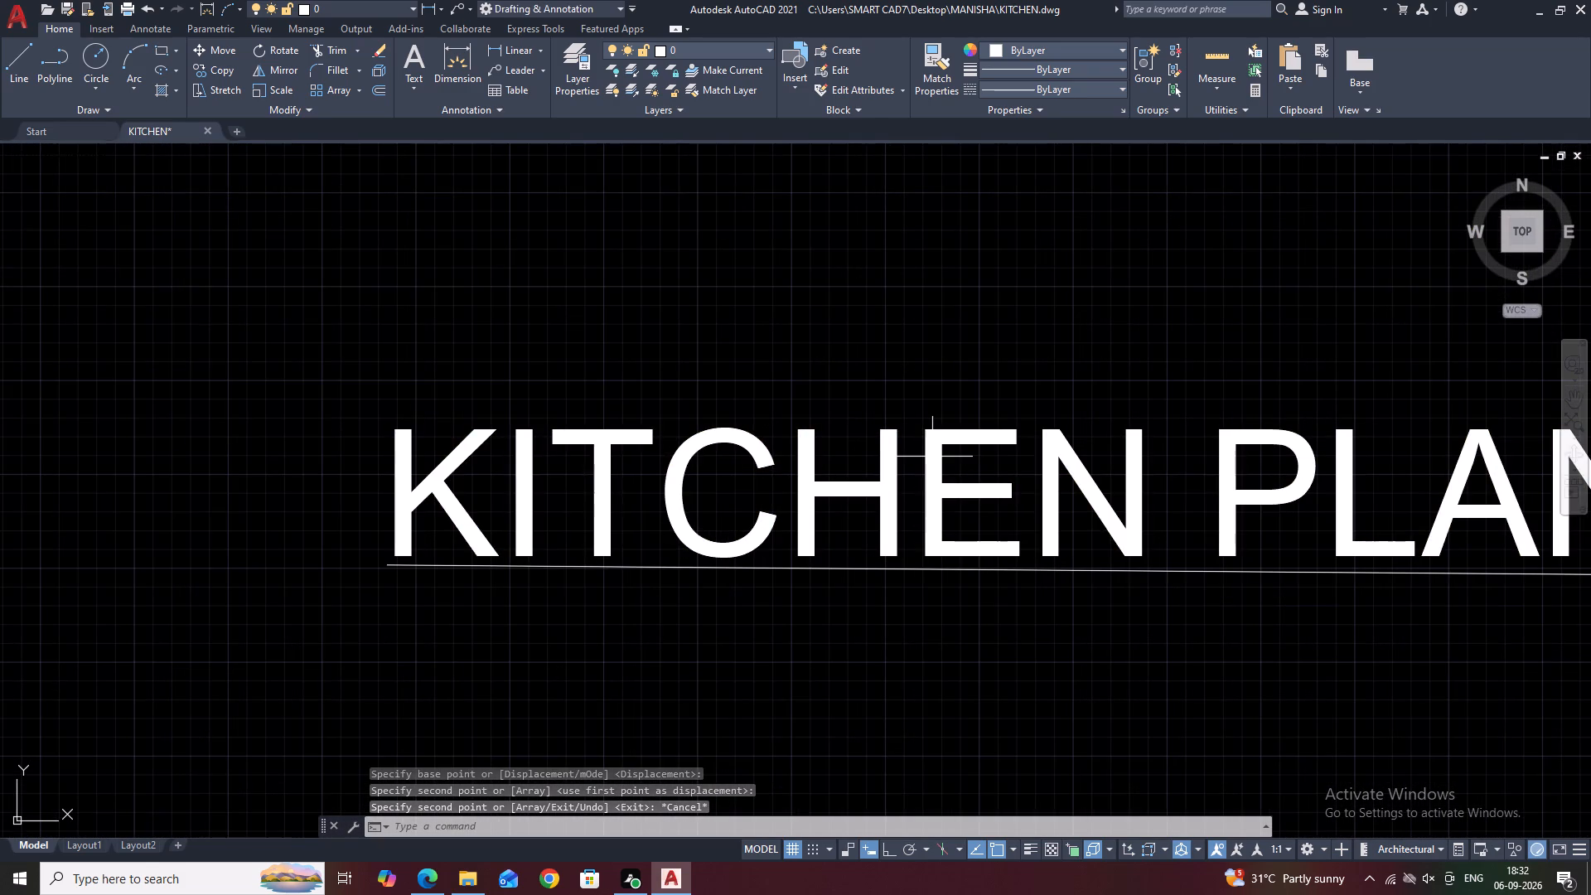
triple_click(933, 457)
click(934, 457)
click(909, 423)
drag(855, 475, 843, 475)
double_click(843, 475)
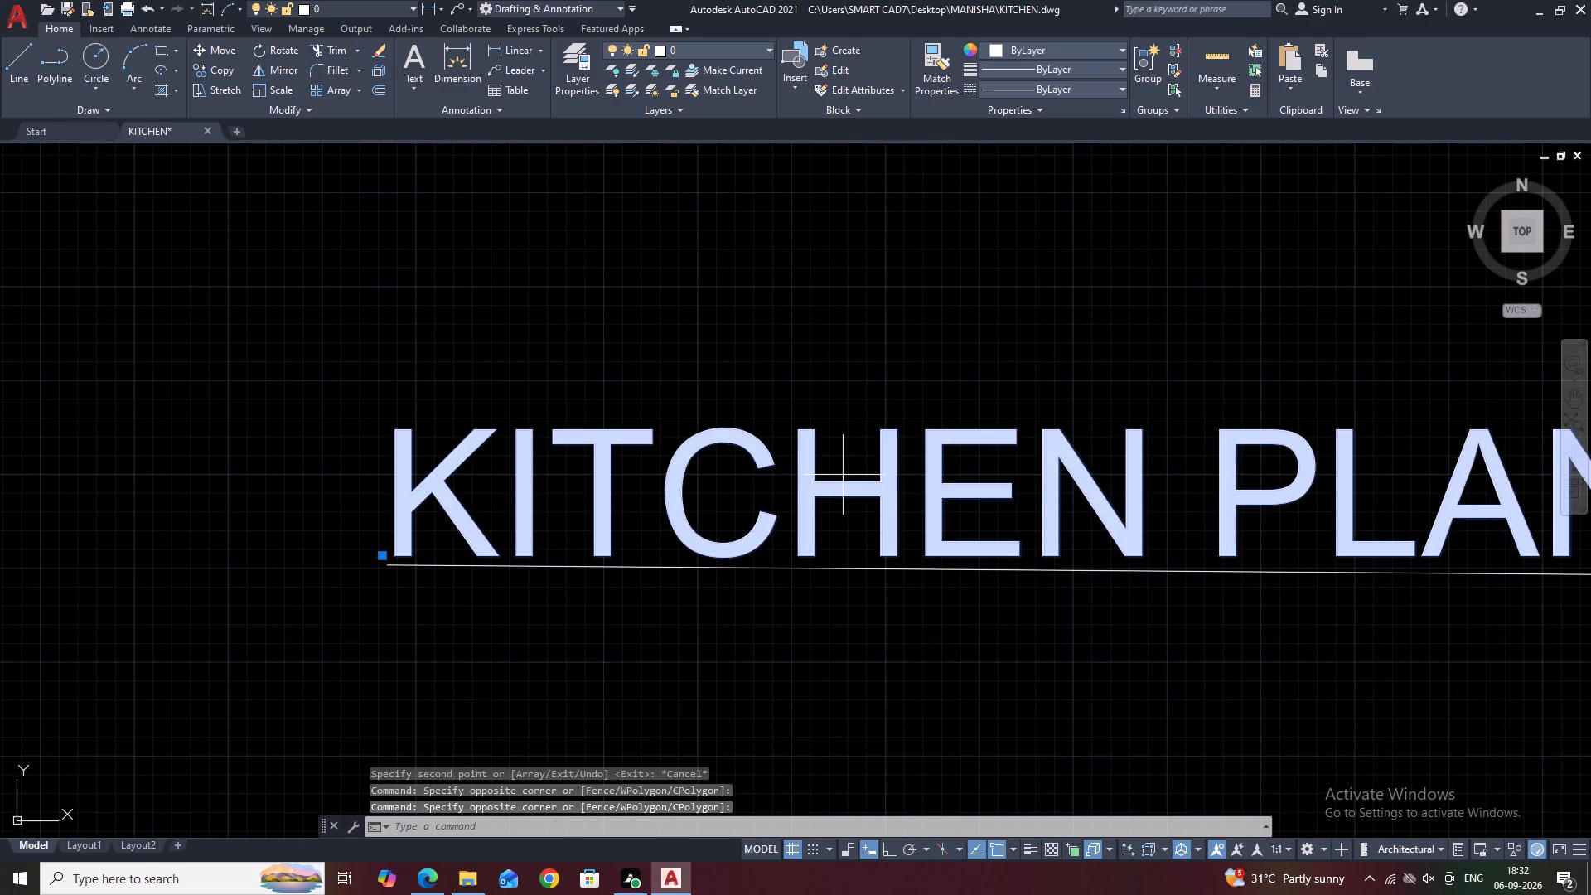
triple_click(830, 500)
triple_click(829, 497)
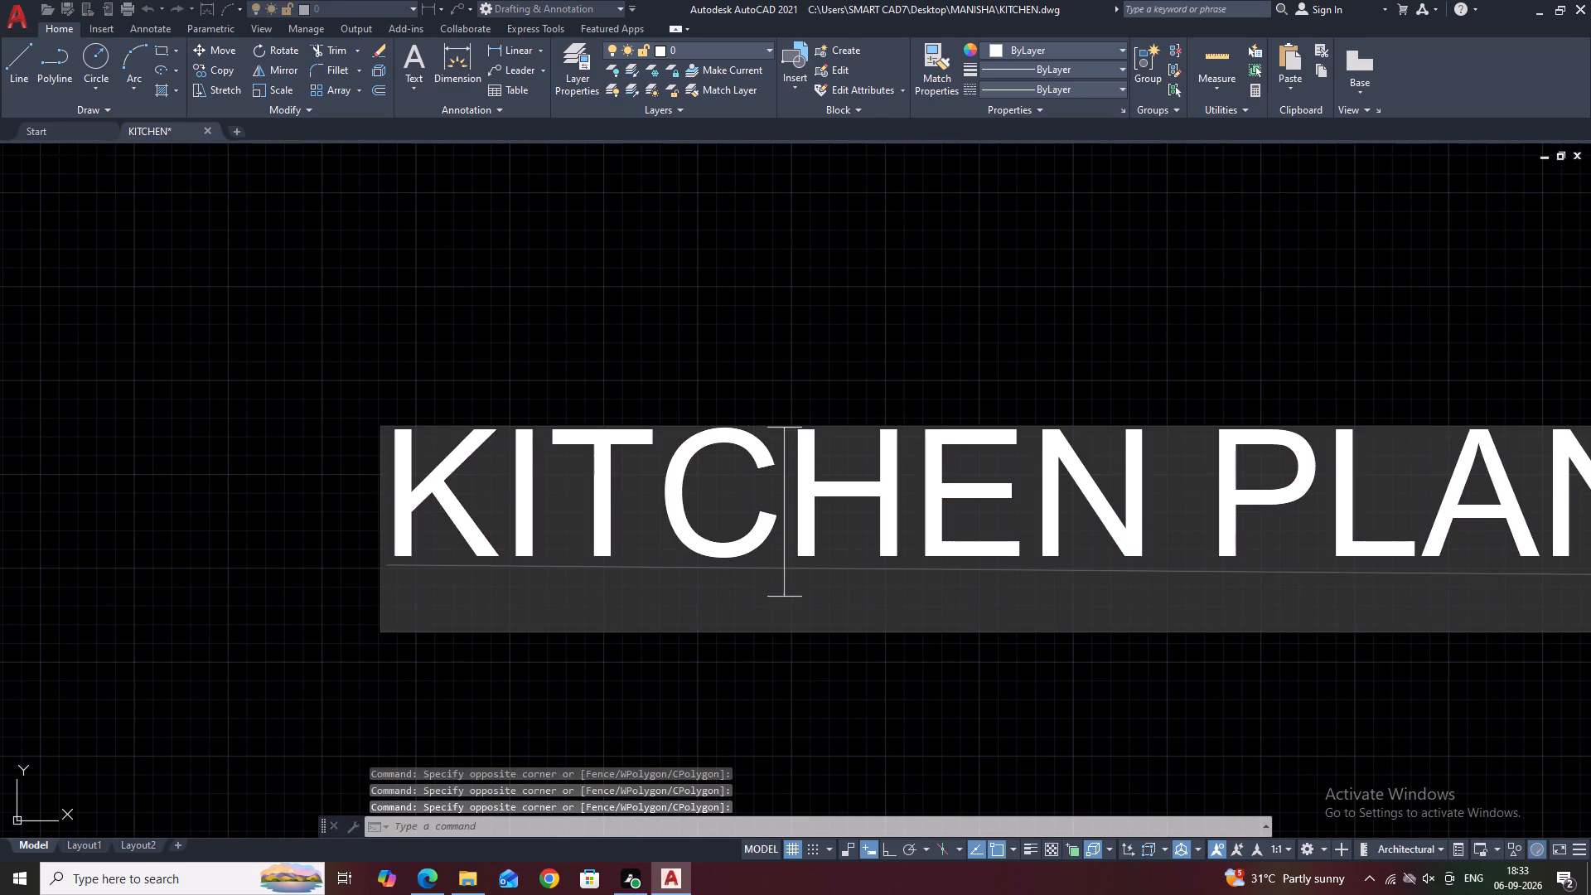
triple_click(829, 497)
scroll(827, 497, down, 3)
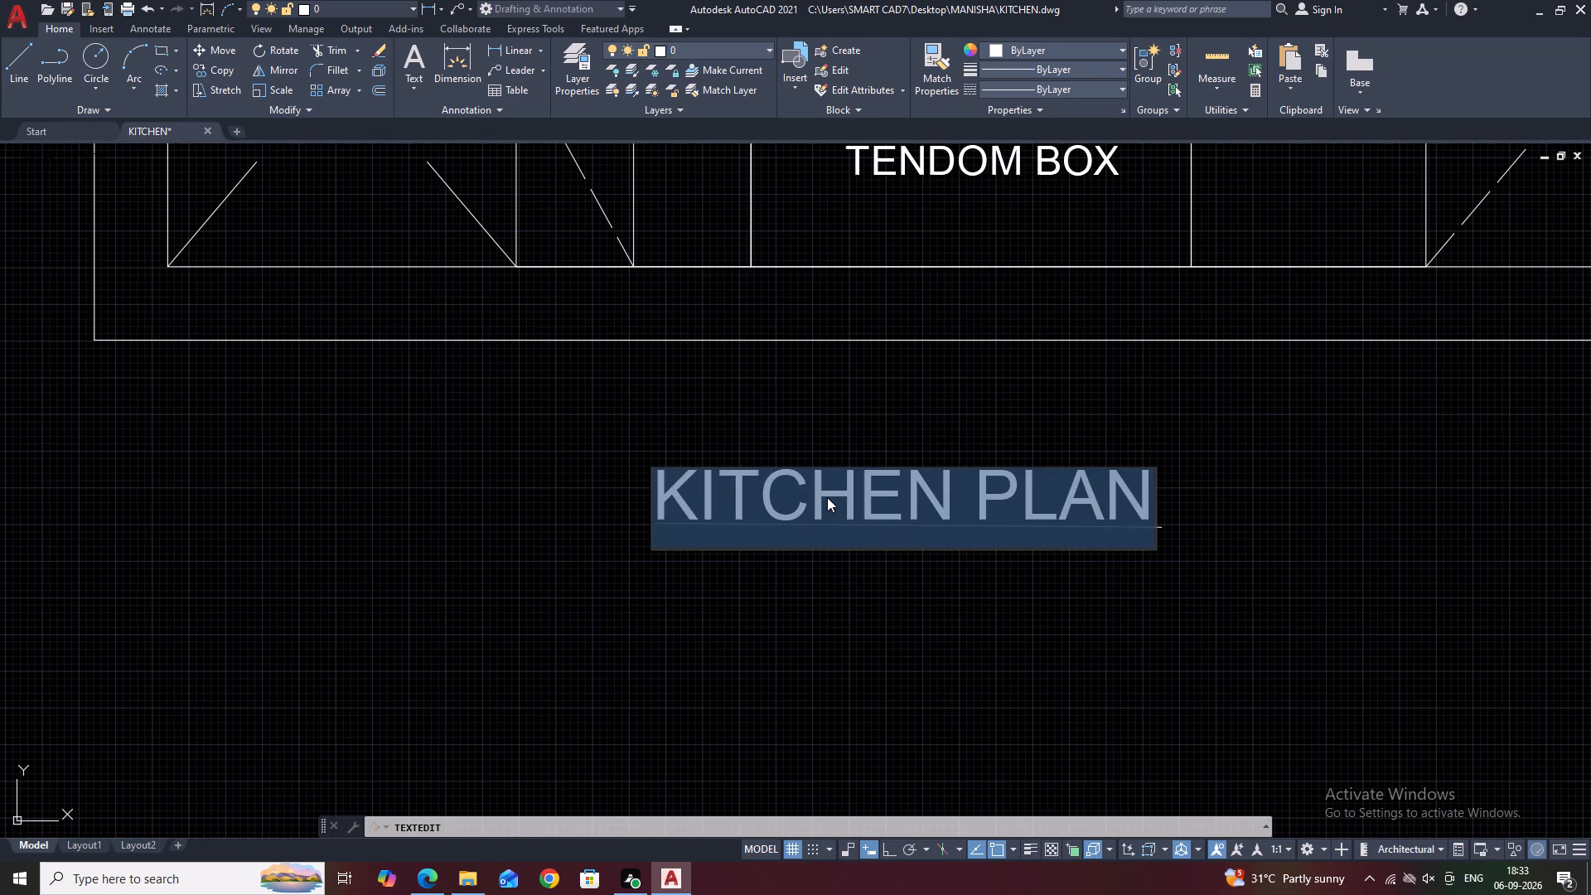
text(ELEVATION)
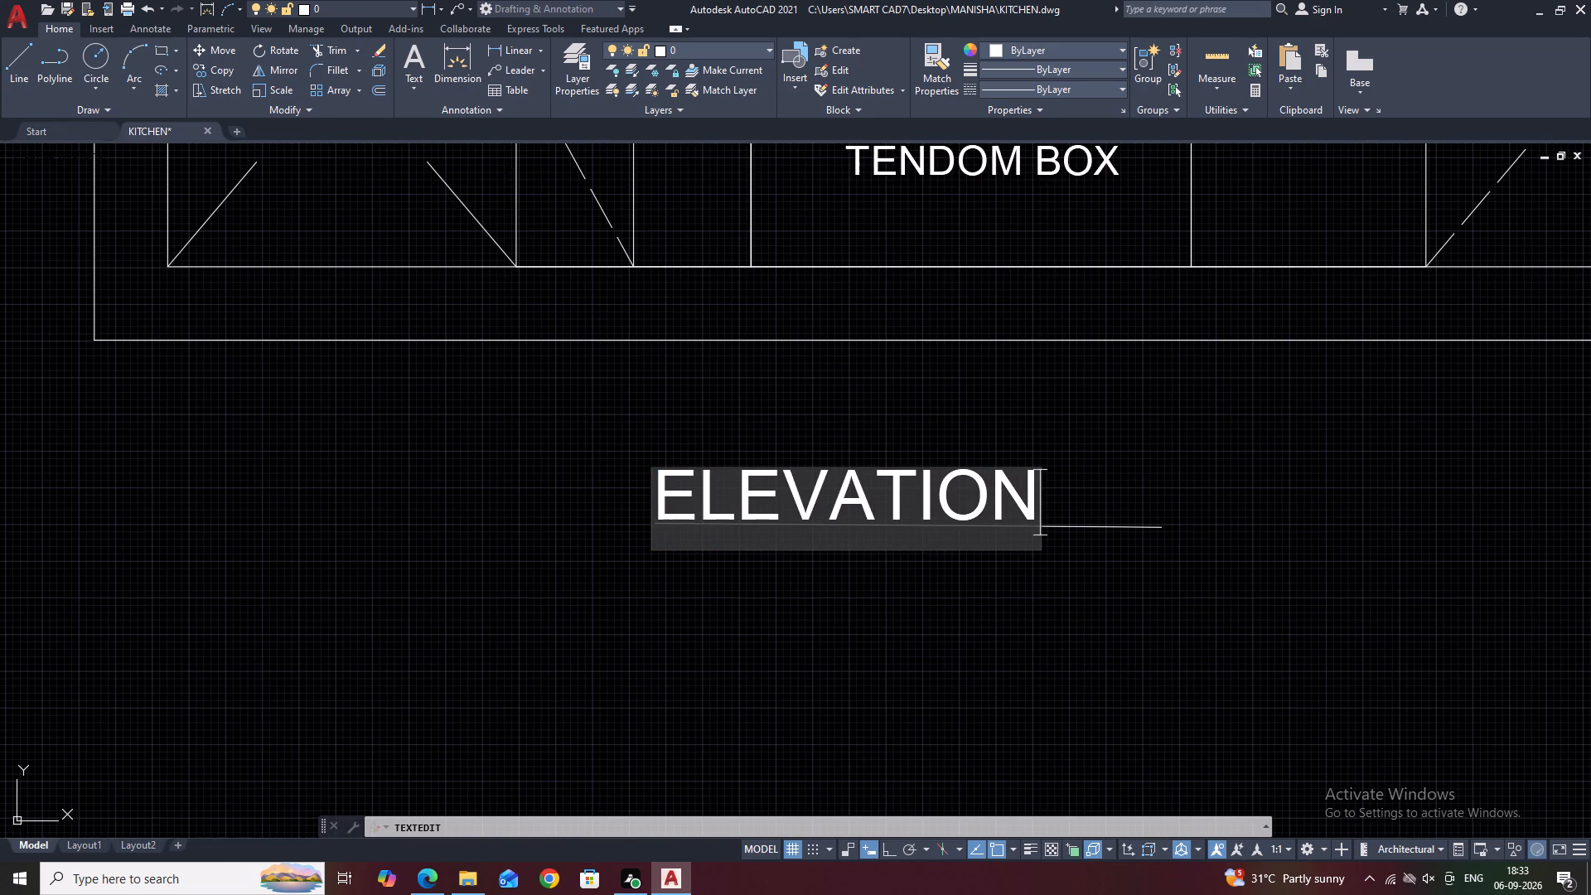
text(-A)
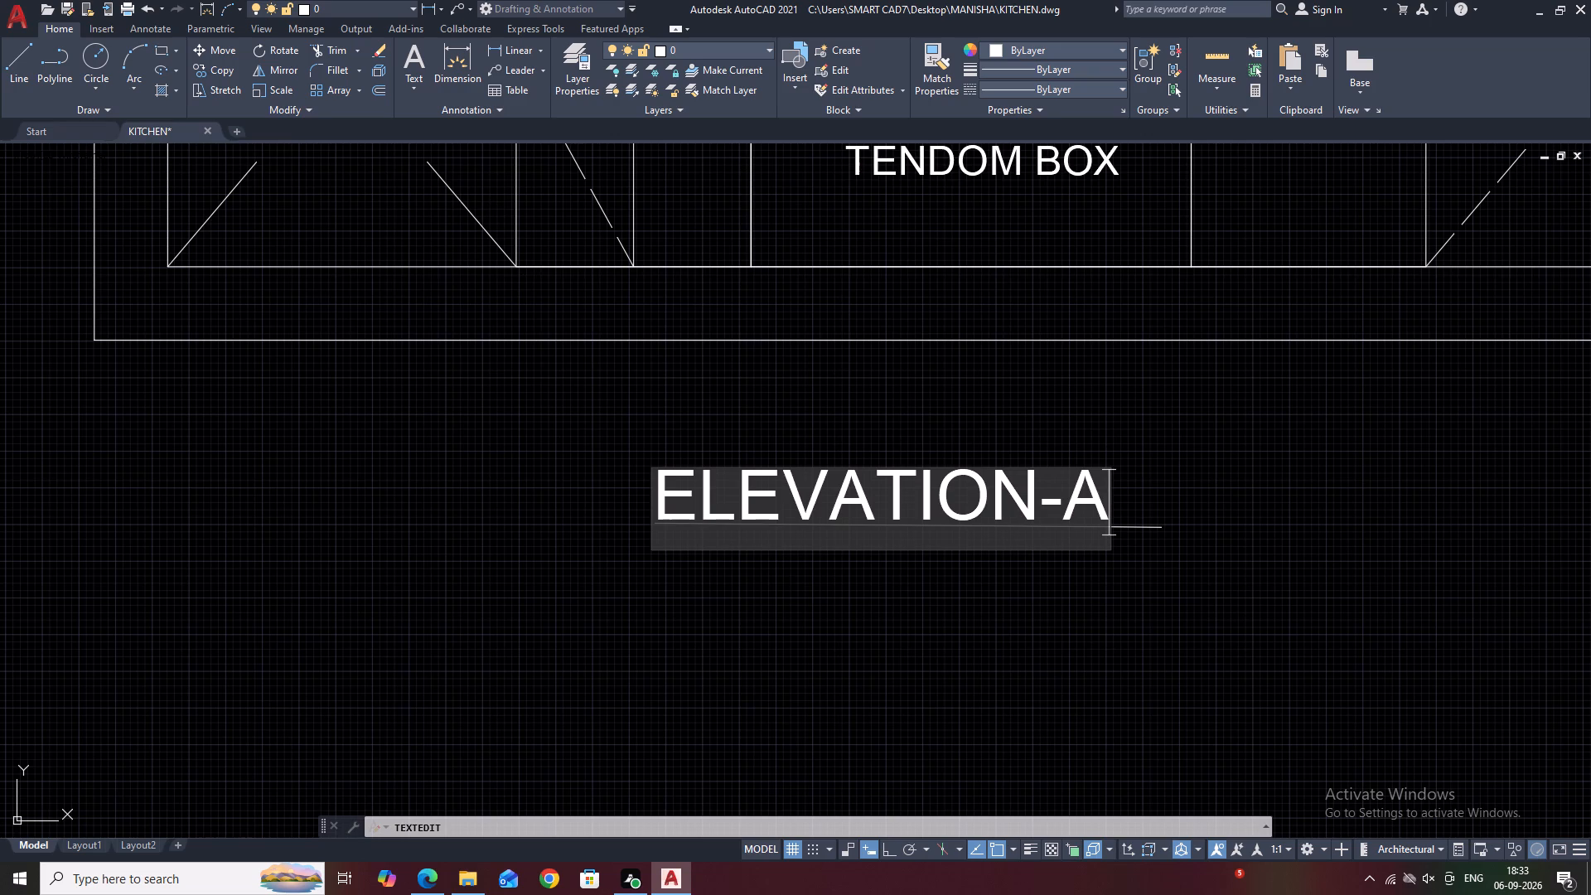
click(757, 636)
Draw a polyline box about 1'-1" wide by 1'-11" high in the upper-left corner of ELEVATION-A's inner frame.
scroll(602, 564, down, 2)
middle_drag(781, 465, 683, 585)
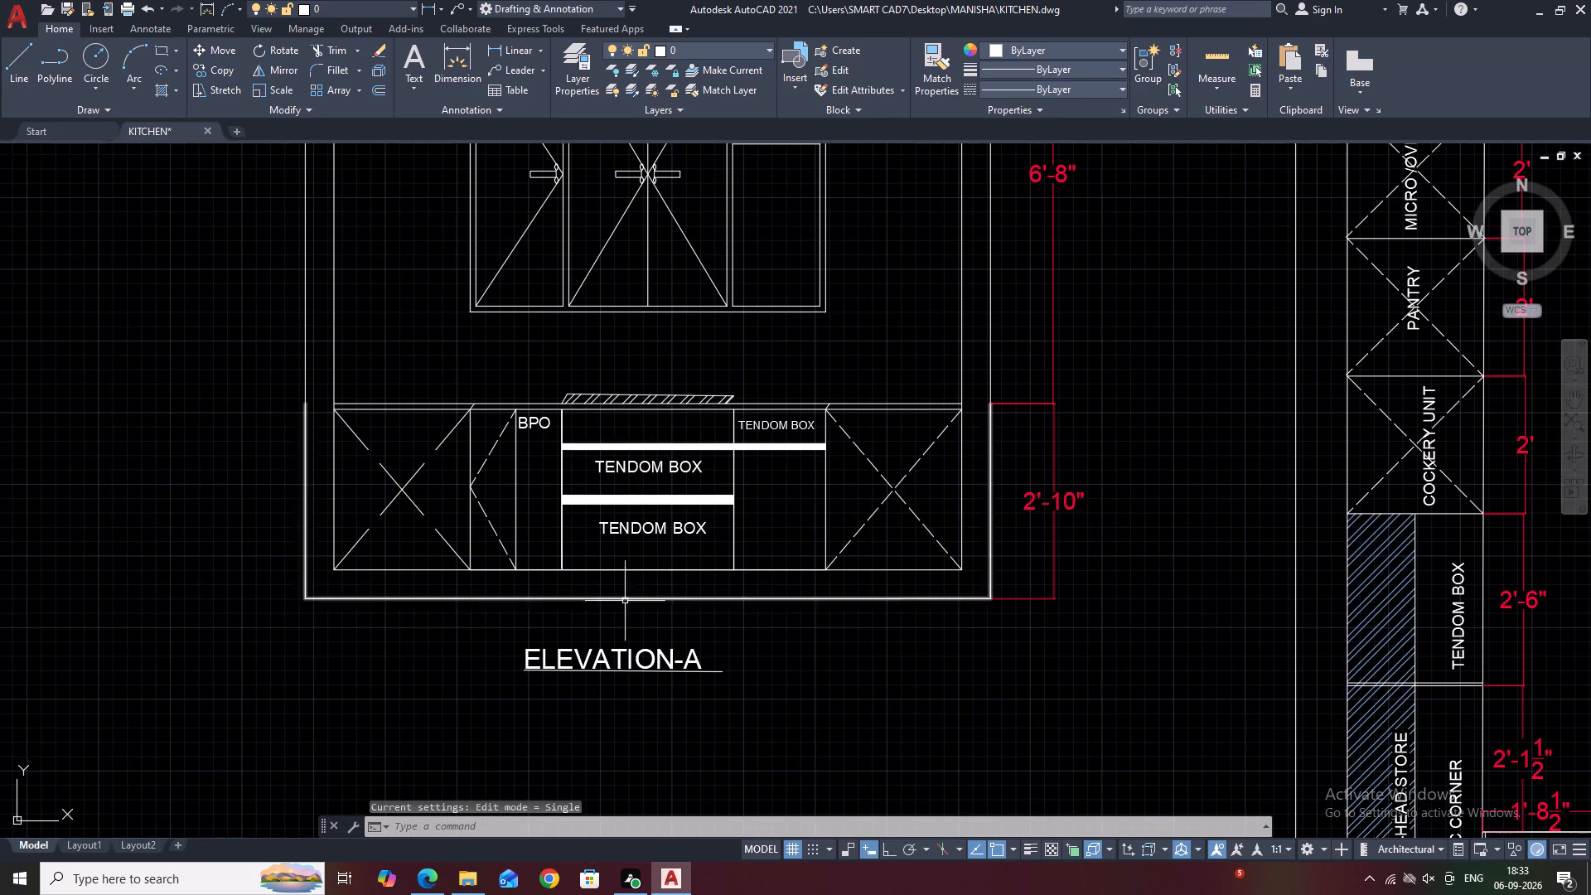
middle_drag(795, 385, 785, 506)
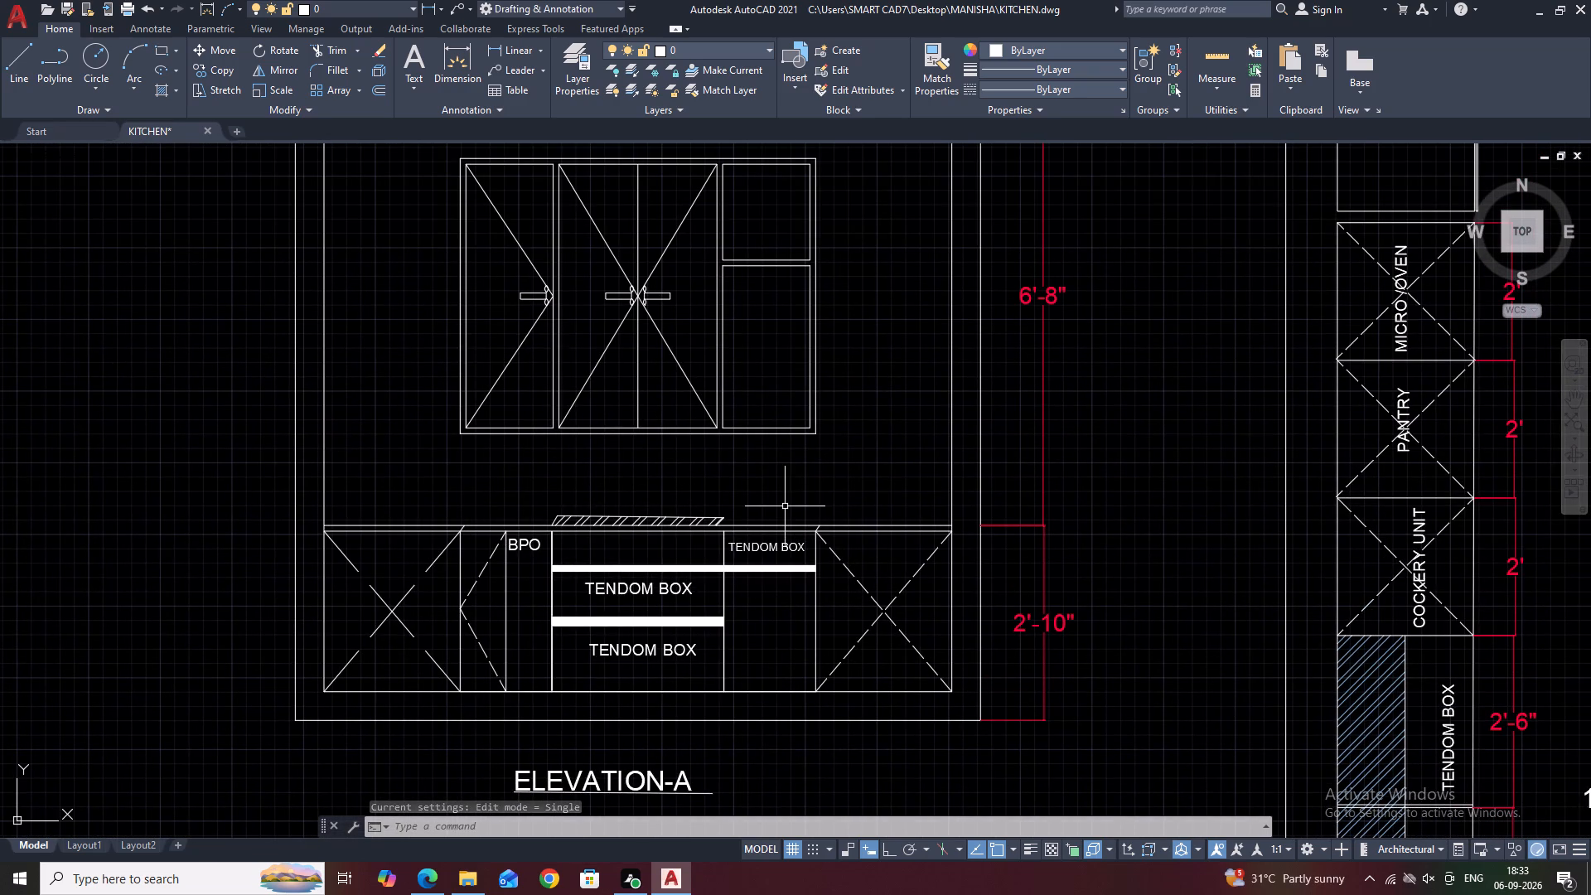
middle_drag(770, 244, 915, 387)
scroll(891, 374, down, 1)
middle_drag(782, 416, 836, 434)
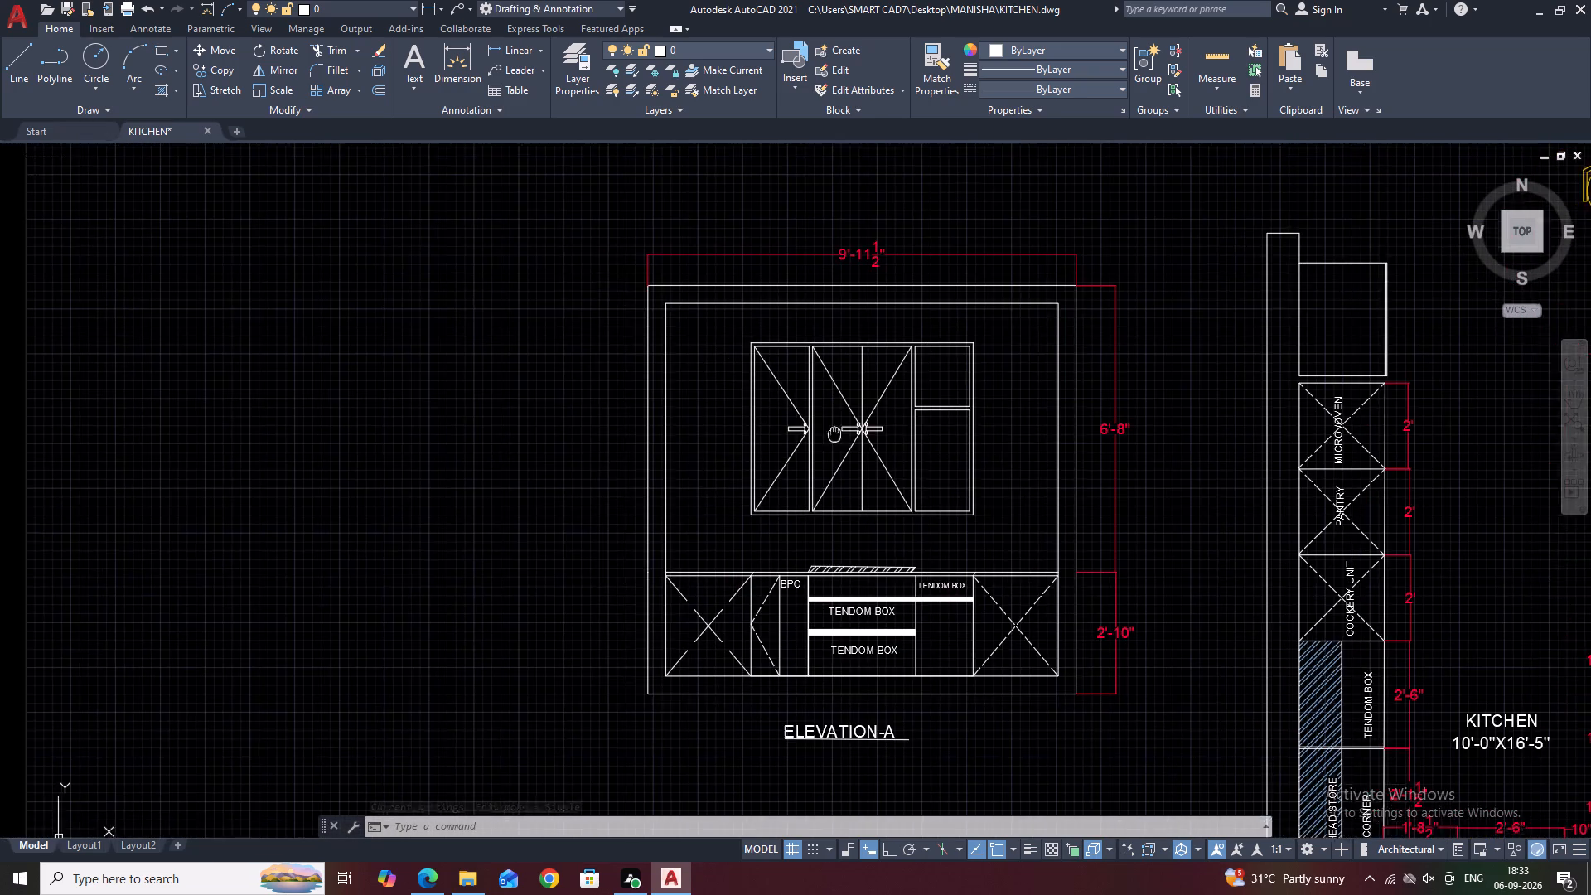
middle_drag(836, 434, 849, 432)
scroll(591, 296, up, 1)
middle_drag(778, 299, 703, 273)
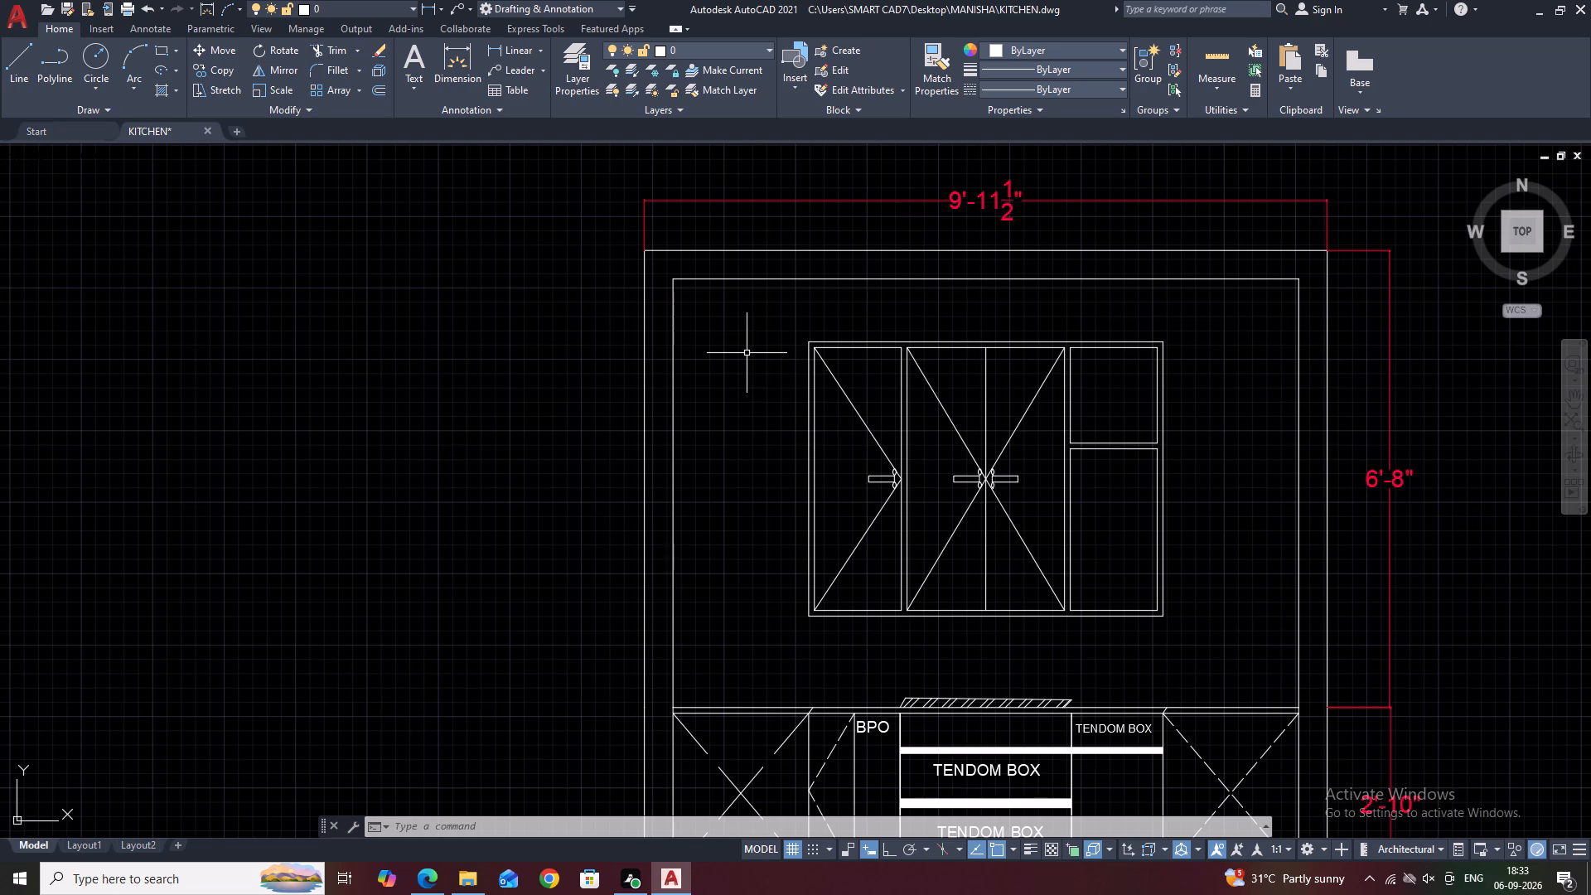
text(PL)
key(space)
scroll(757, 280, up, 1)
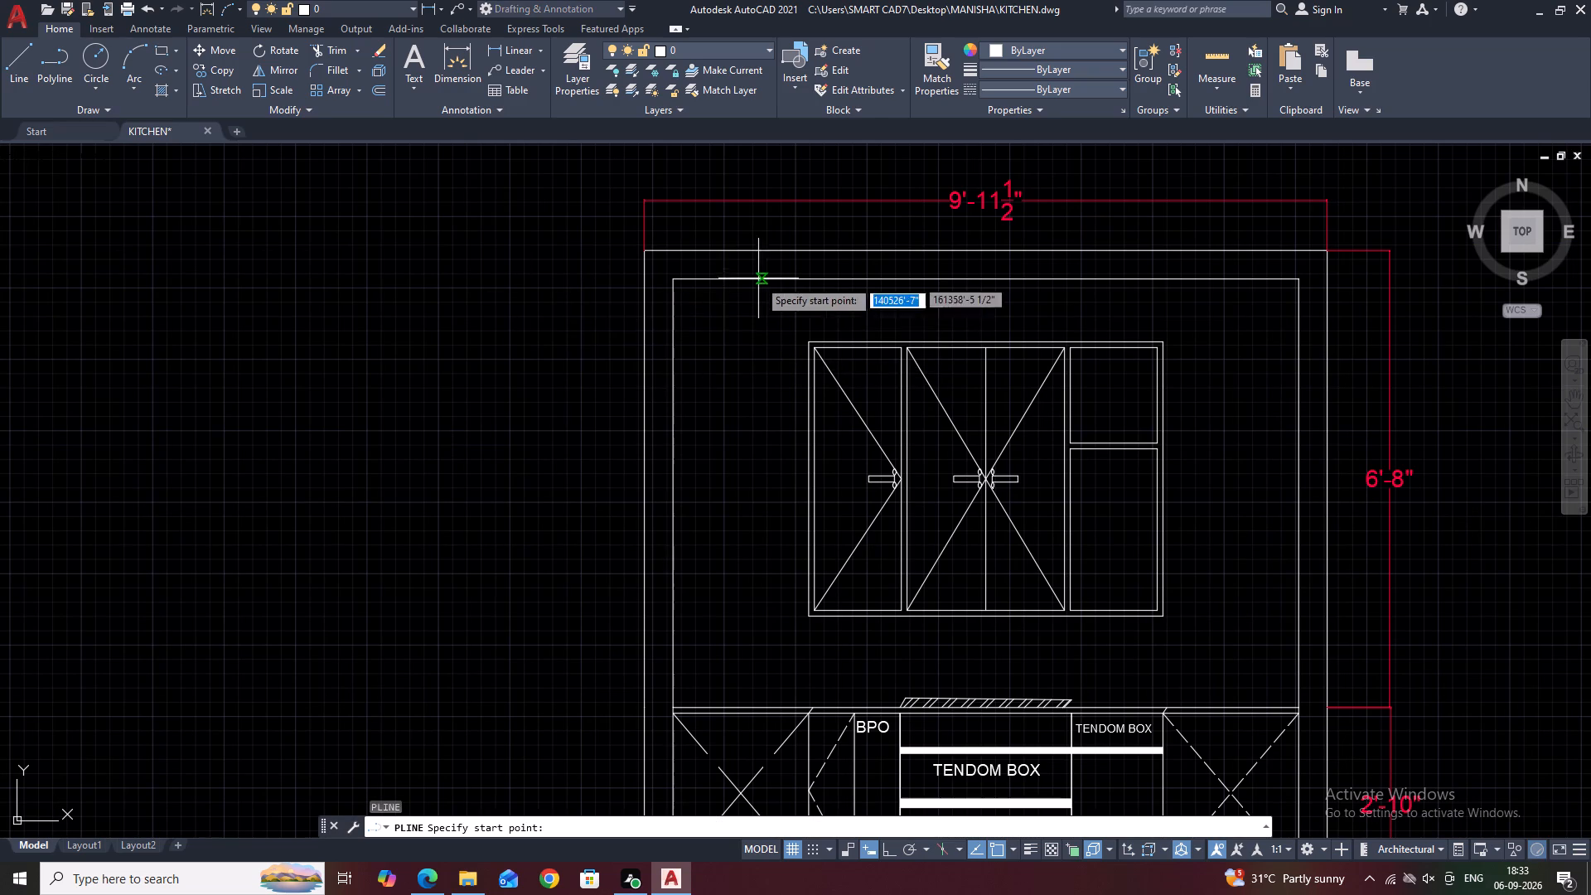
scroll(757, 280, up, 1)
click(535, 281)
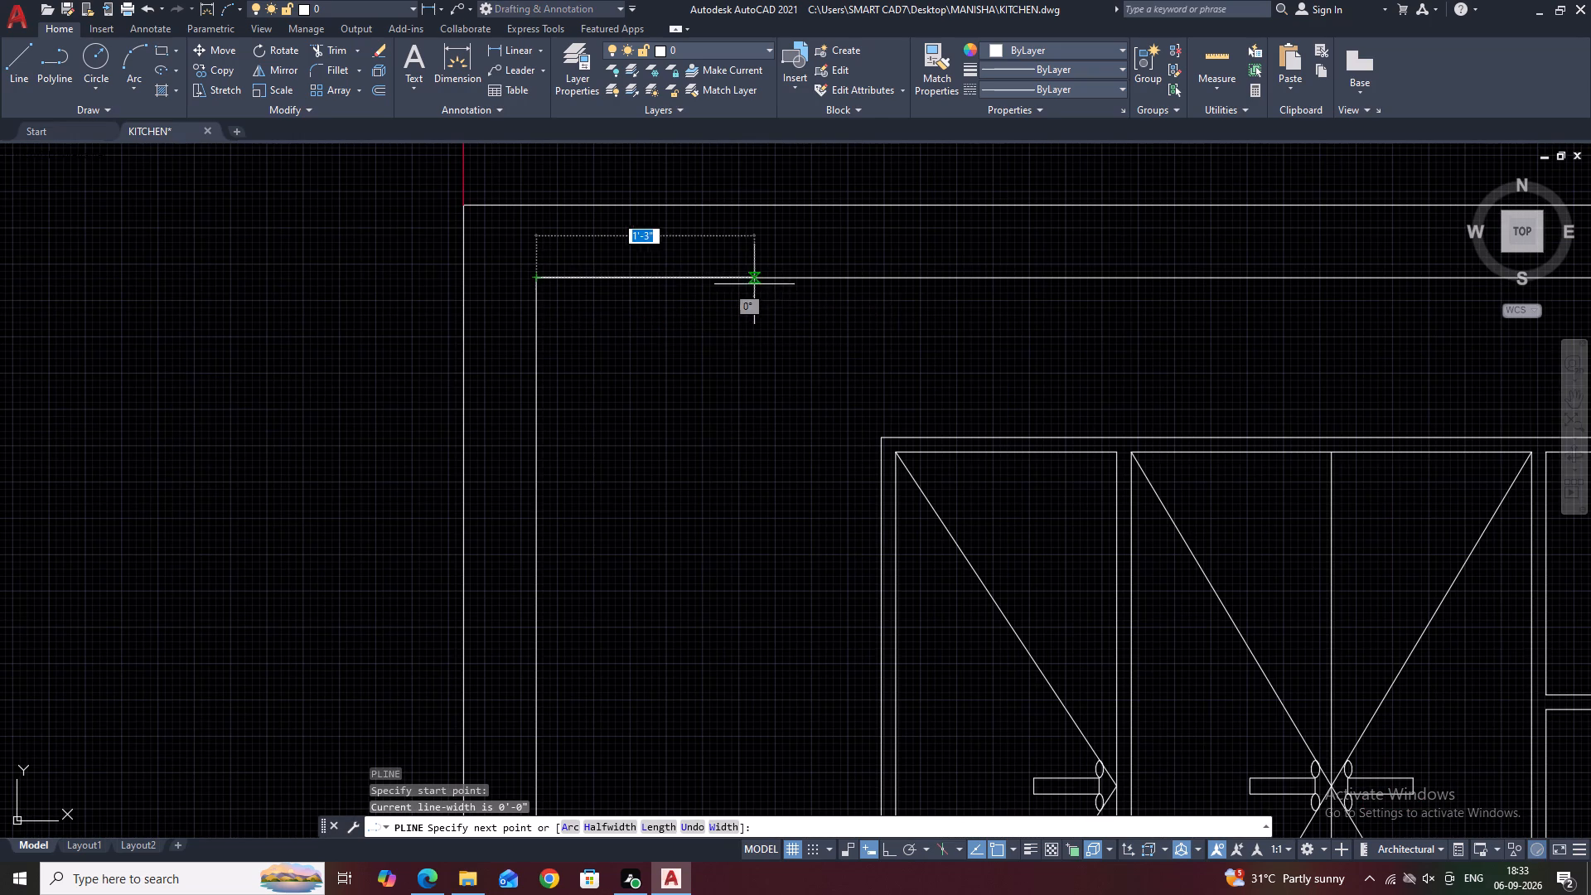
key(F8)
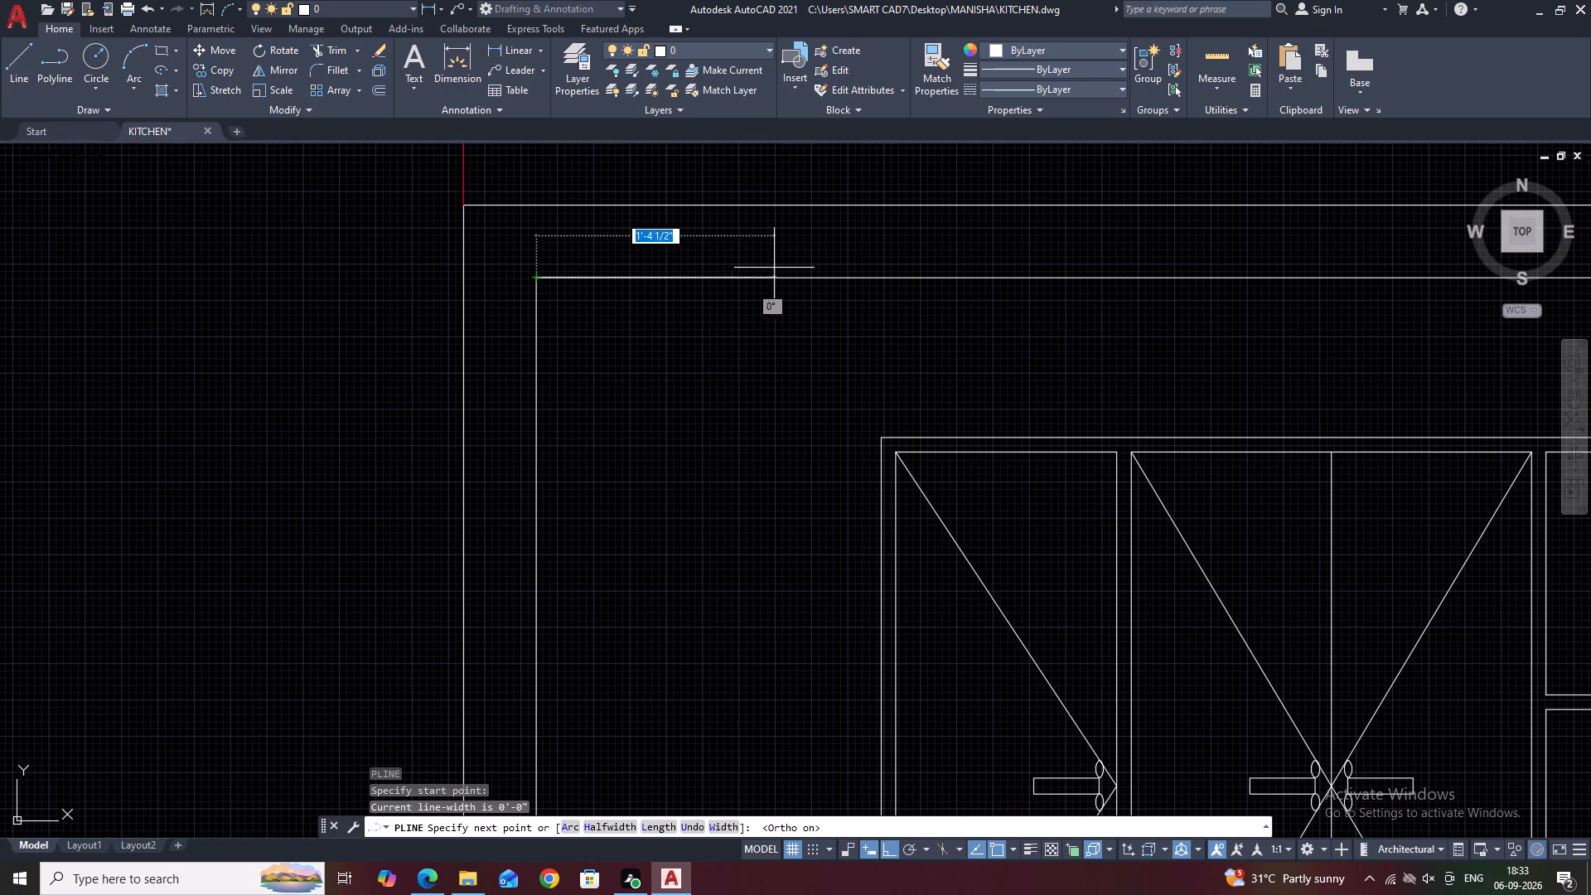
click(726, 277)
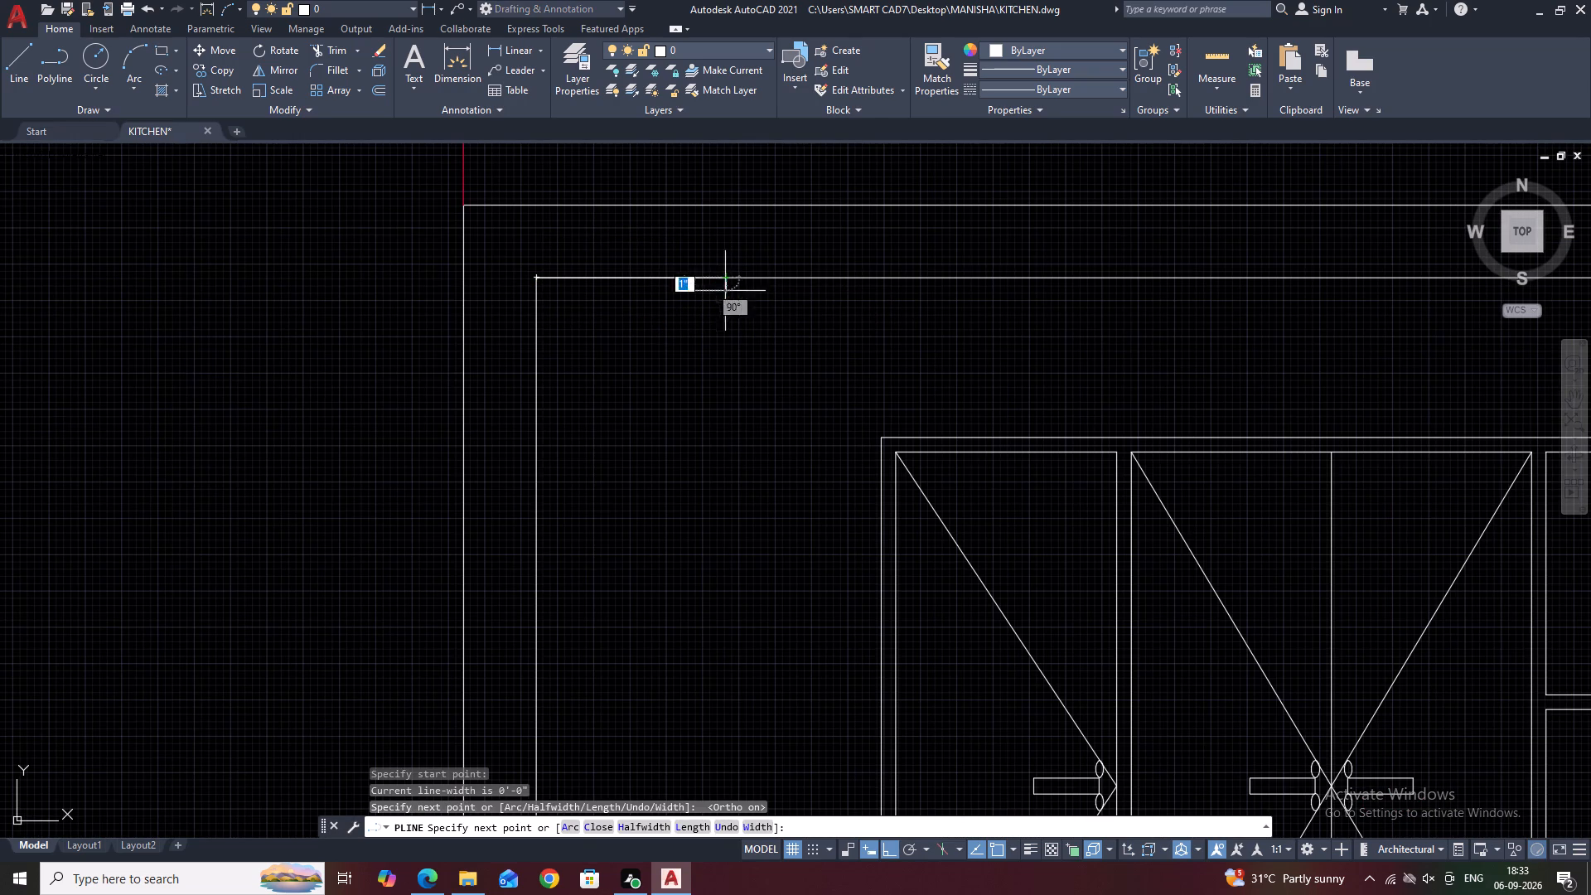
scroll(728, 420, down, 3)
scroll(719, 467, up, 2)
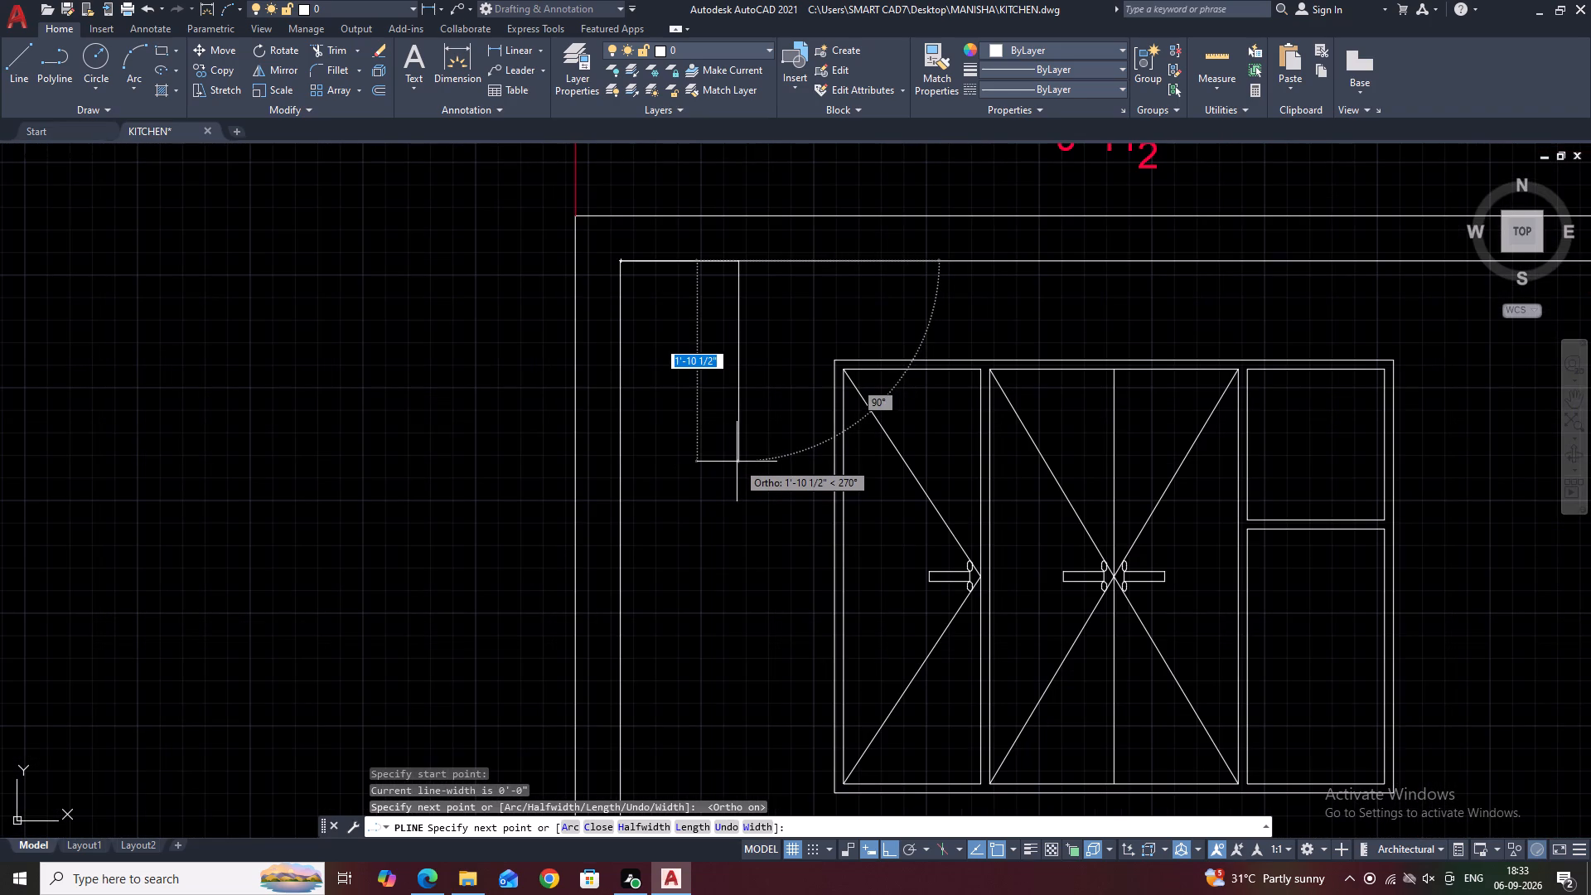
click(737, 470)
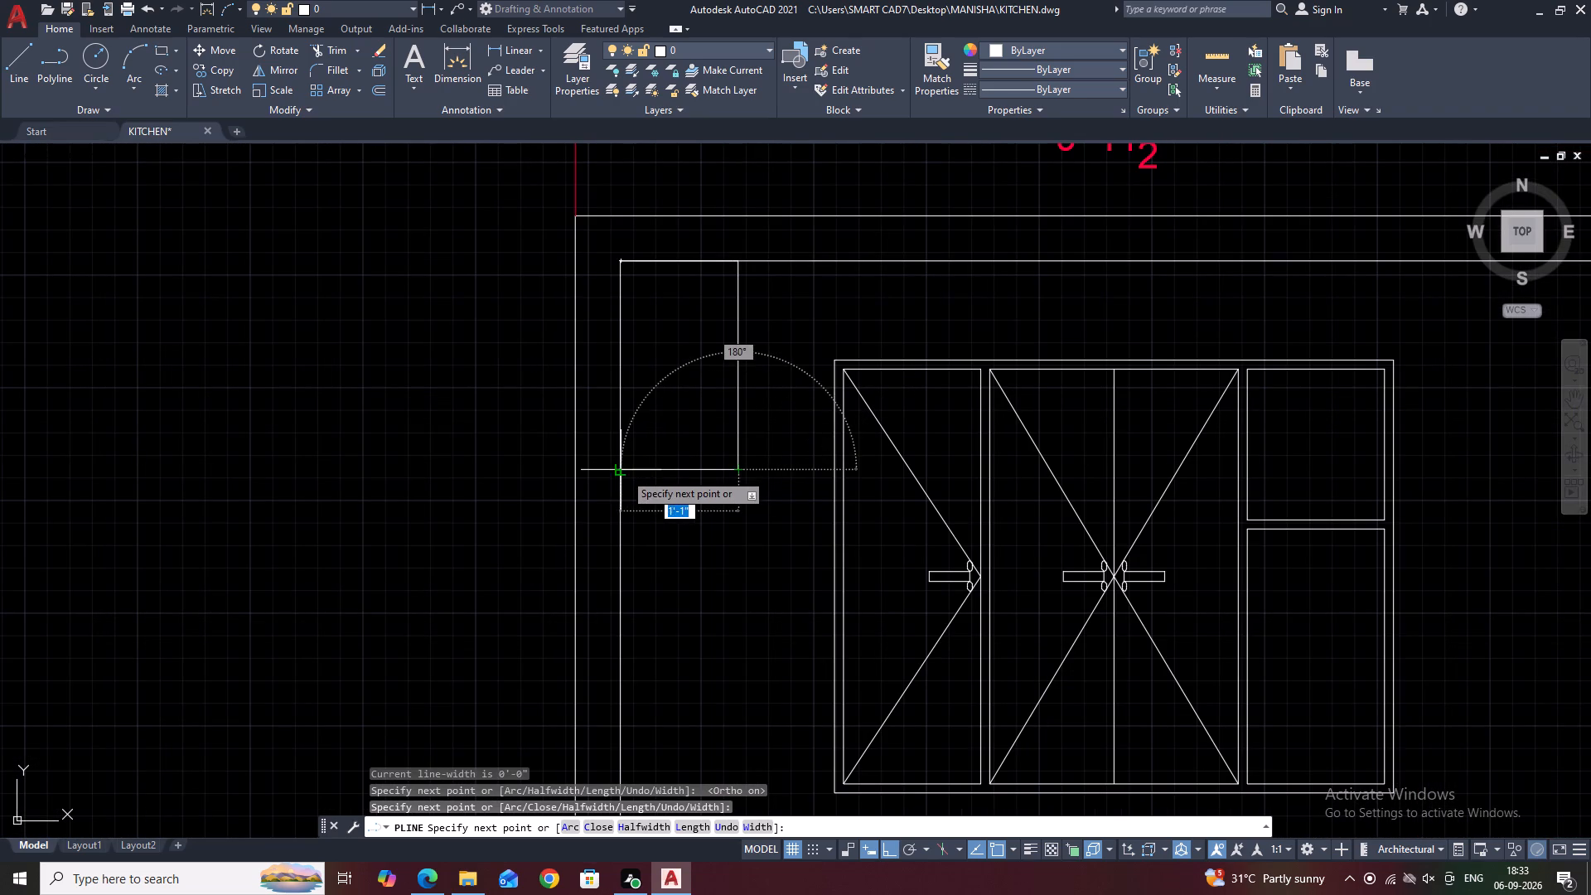
click(624, 472)
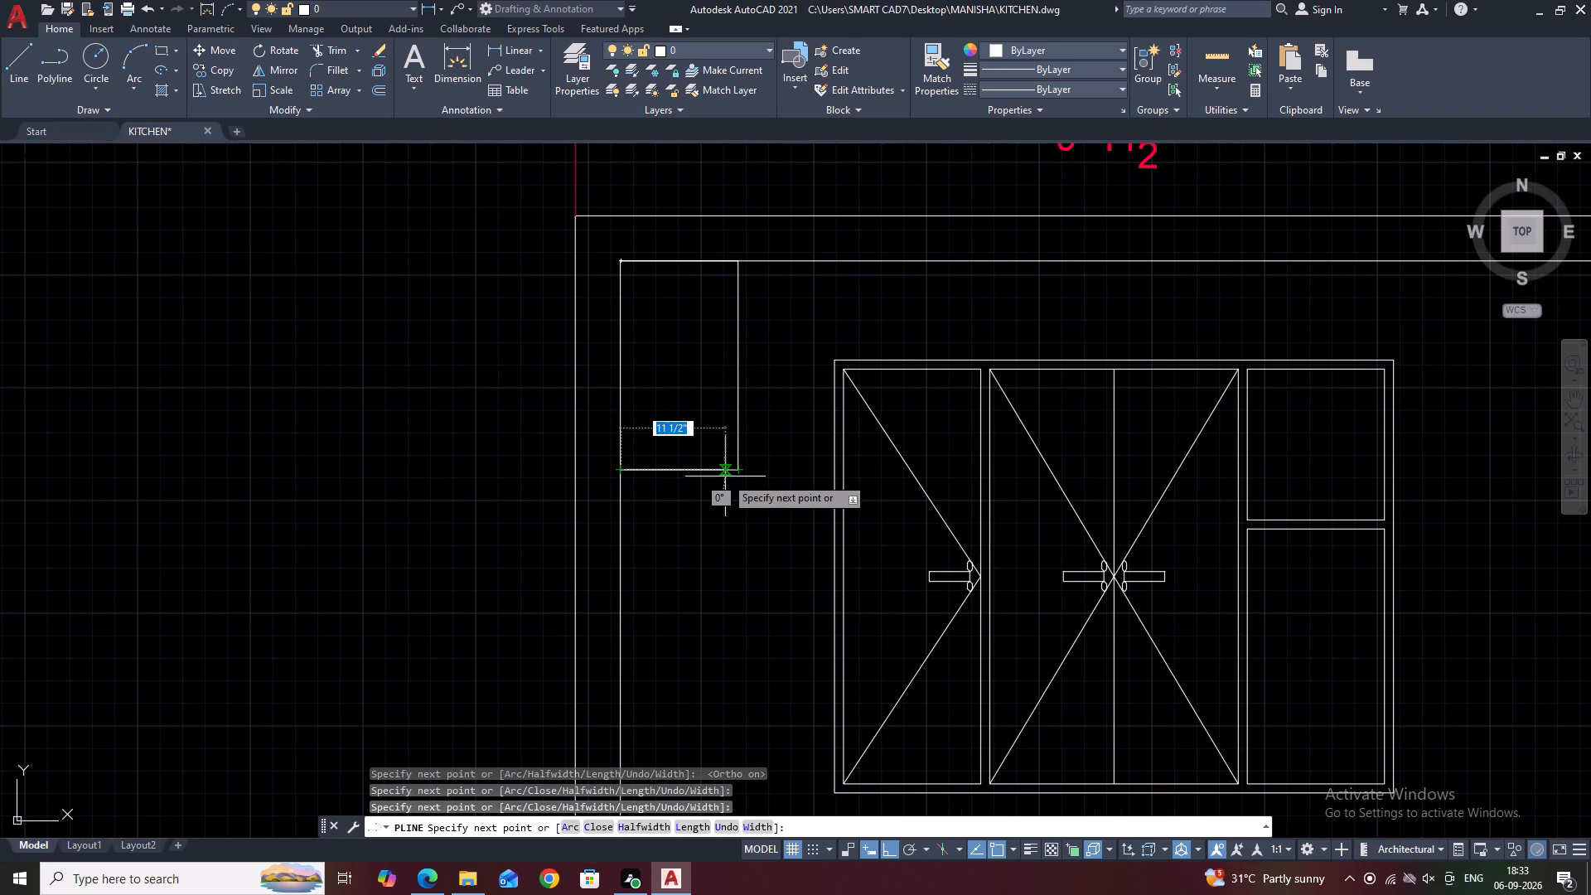
Add a smaller box about 10" wide by 1'-1" high directly beneath the corner box, crossed by two corner-to-corner diagonals.
click(712, 474)
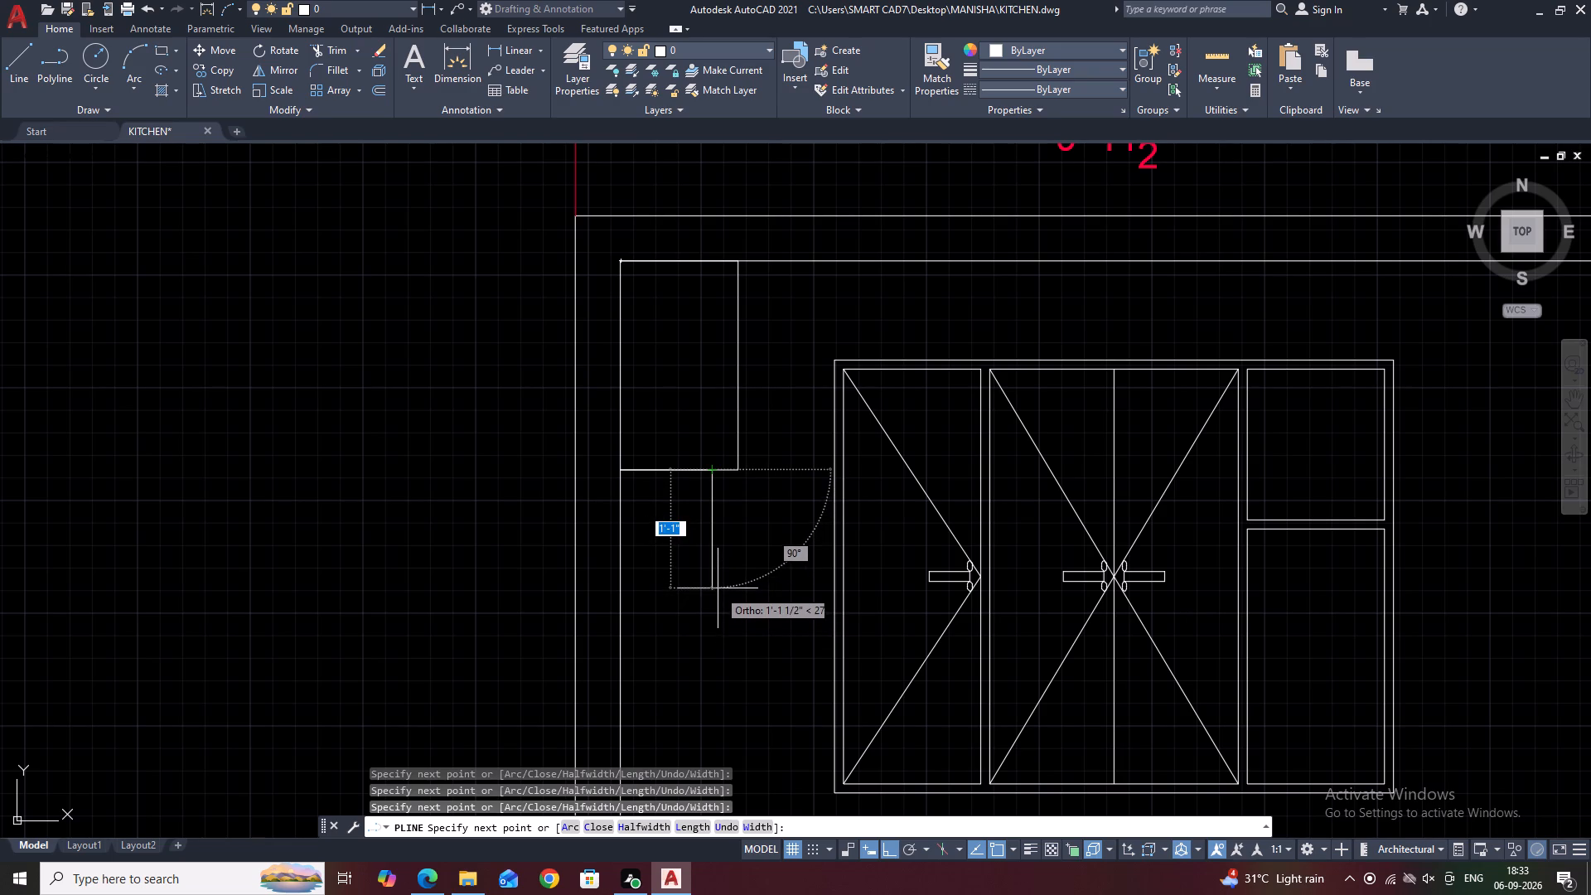
click(716, 586)
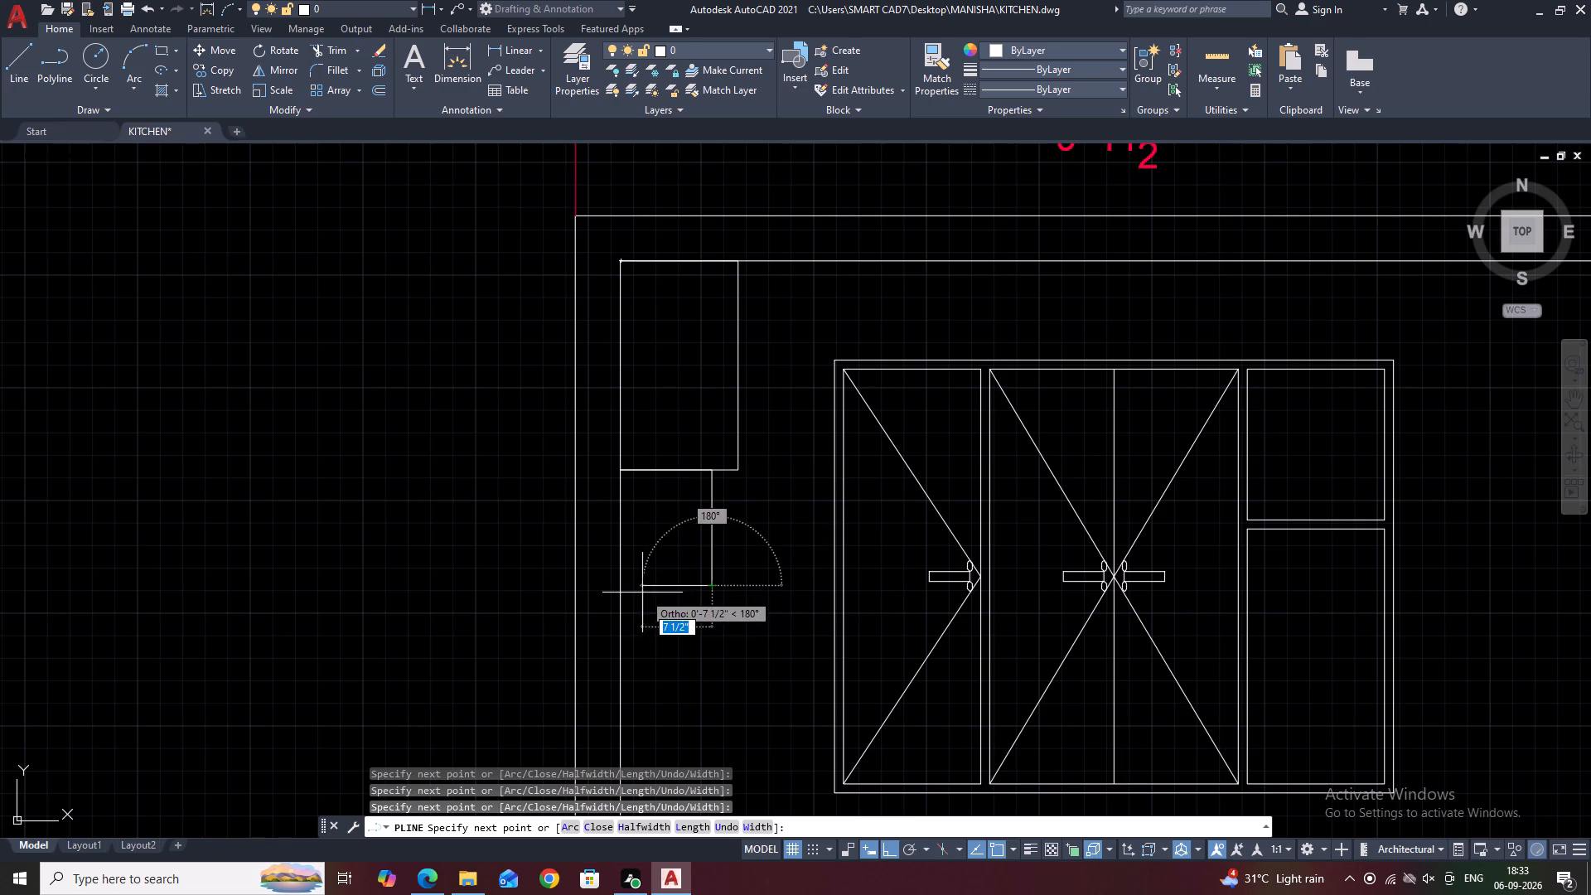
click(621, 585)
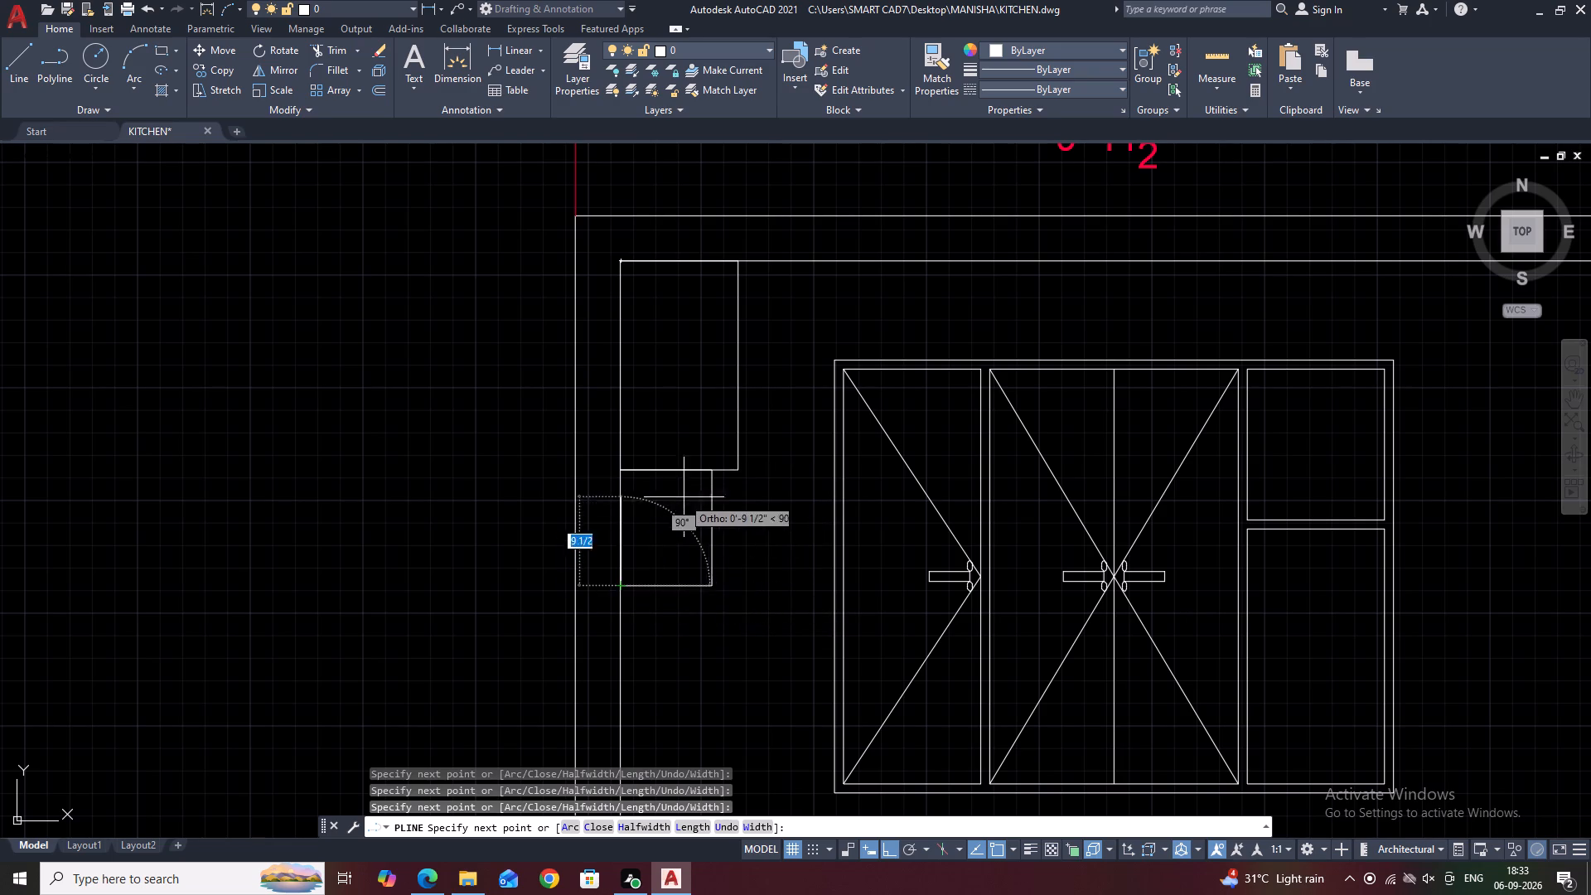
click(708, 472)
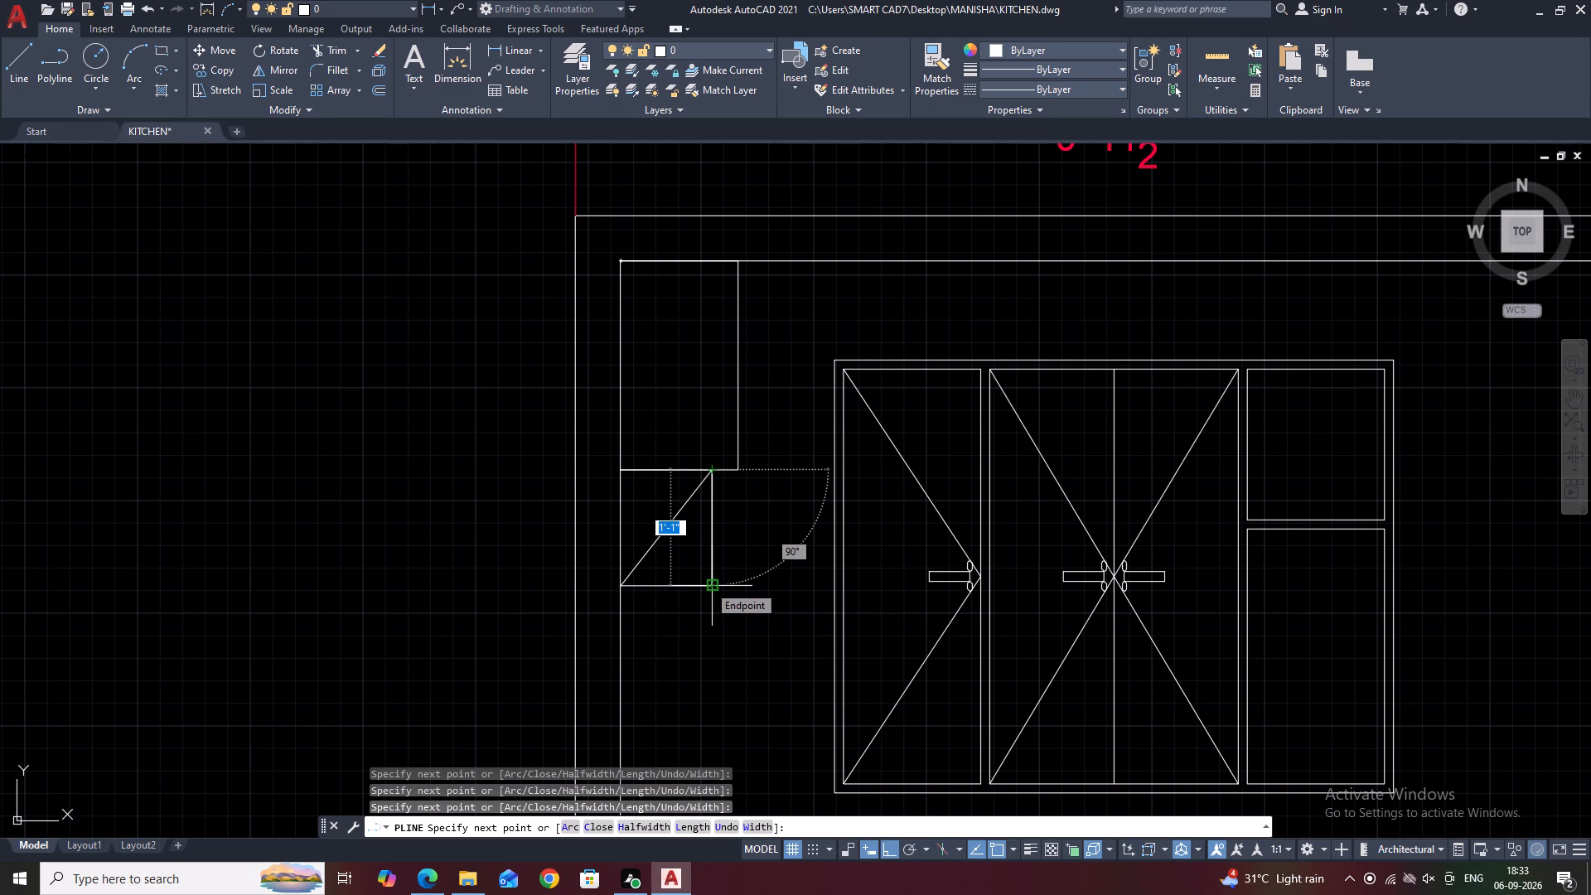
key(Escape)
key(space)
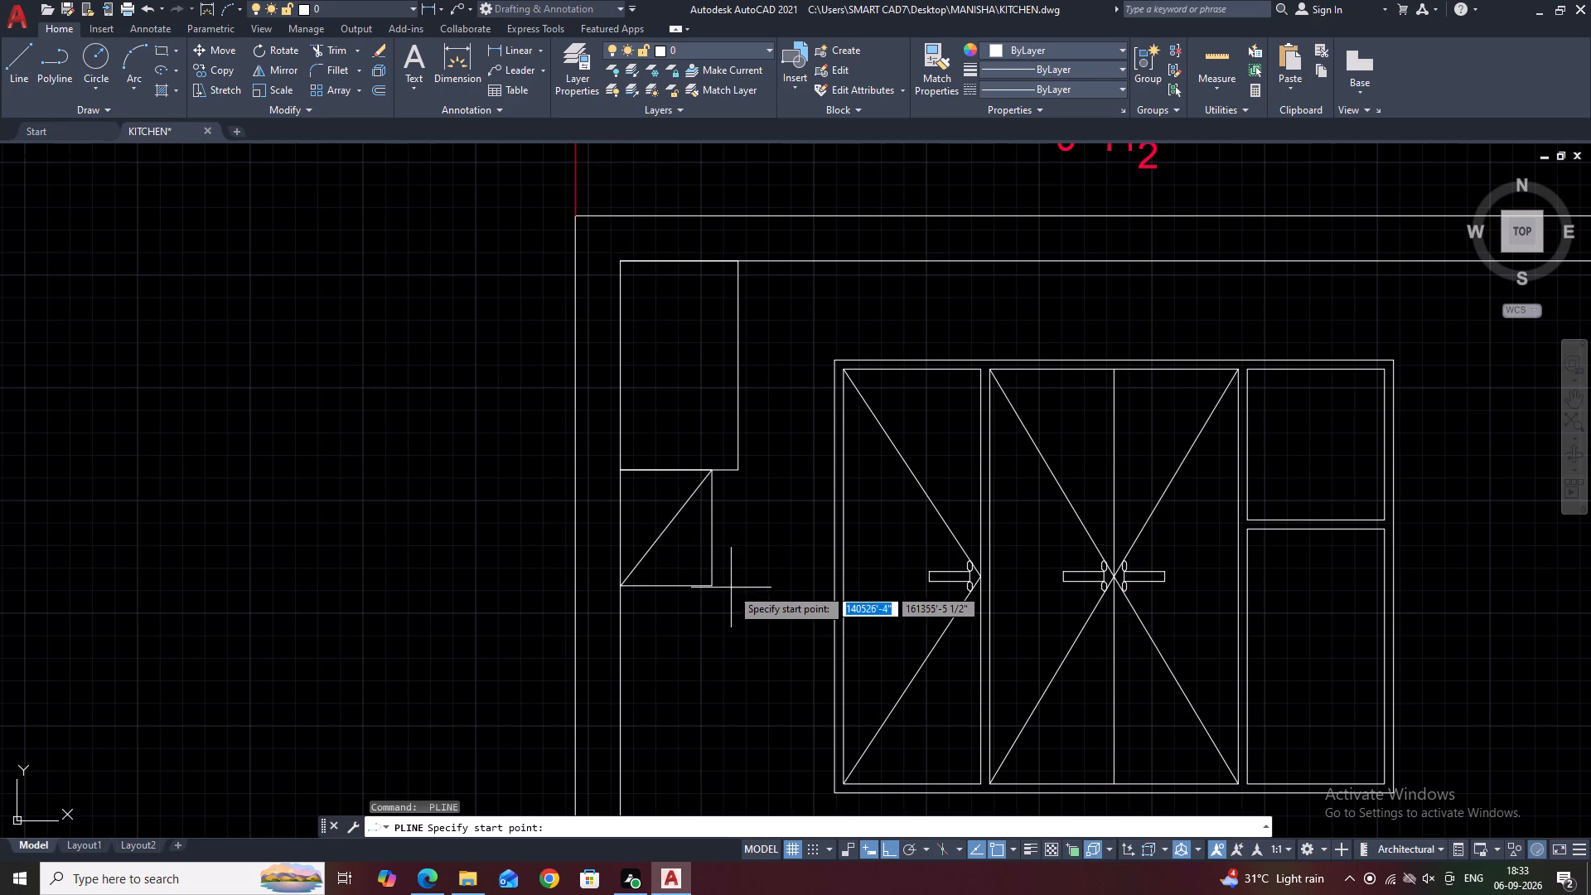
scroll(617, 467, up, 1)
click(619, 471)
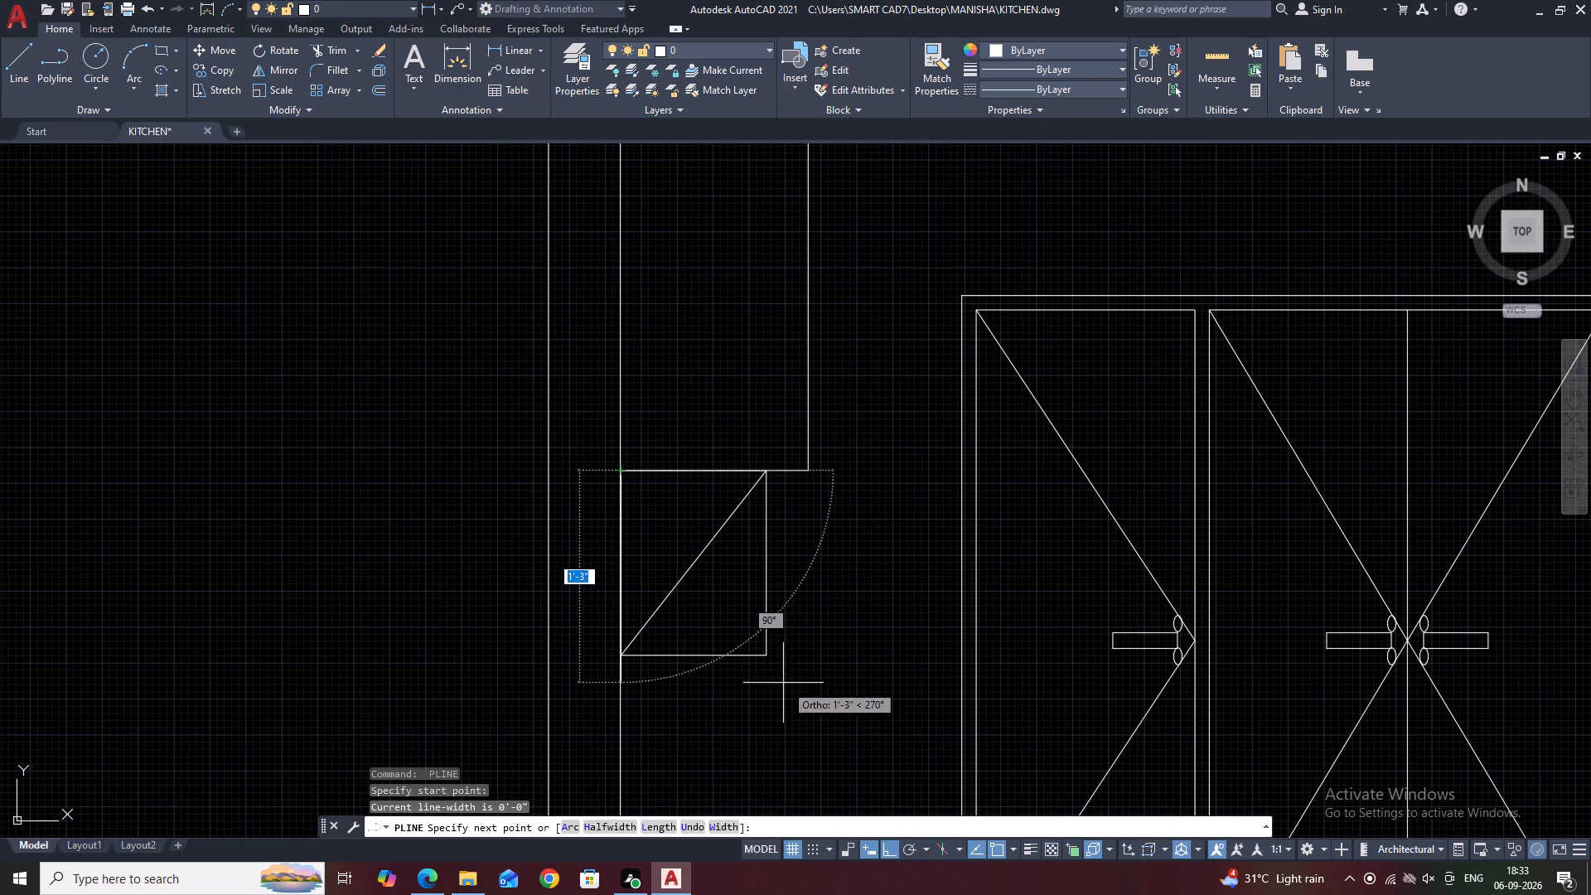
click(767, 652)
key(space)
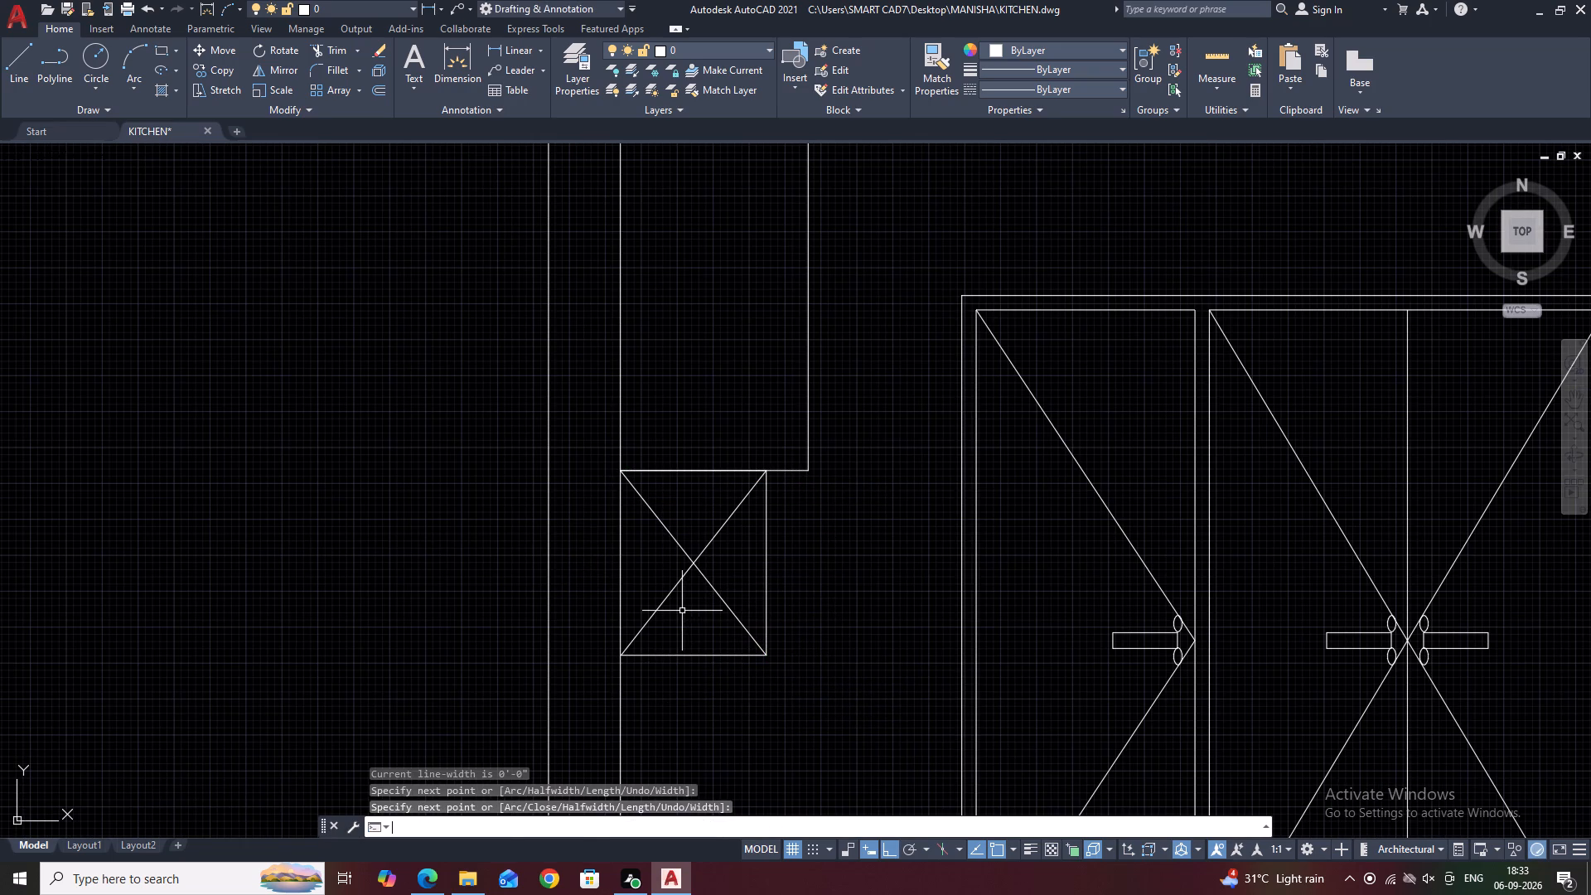
Draw a diagonal line in the larger corner box from its upper-right corner to its lower-left corner.
scroll(714, 379, down, 3)
middle_drag(735, 333, 730, 371)
scroll(729, 365, up, 2)
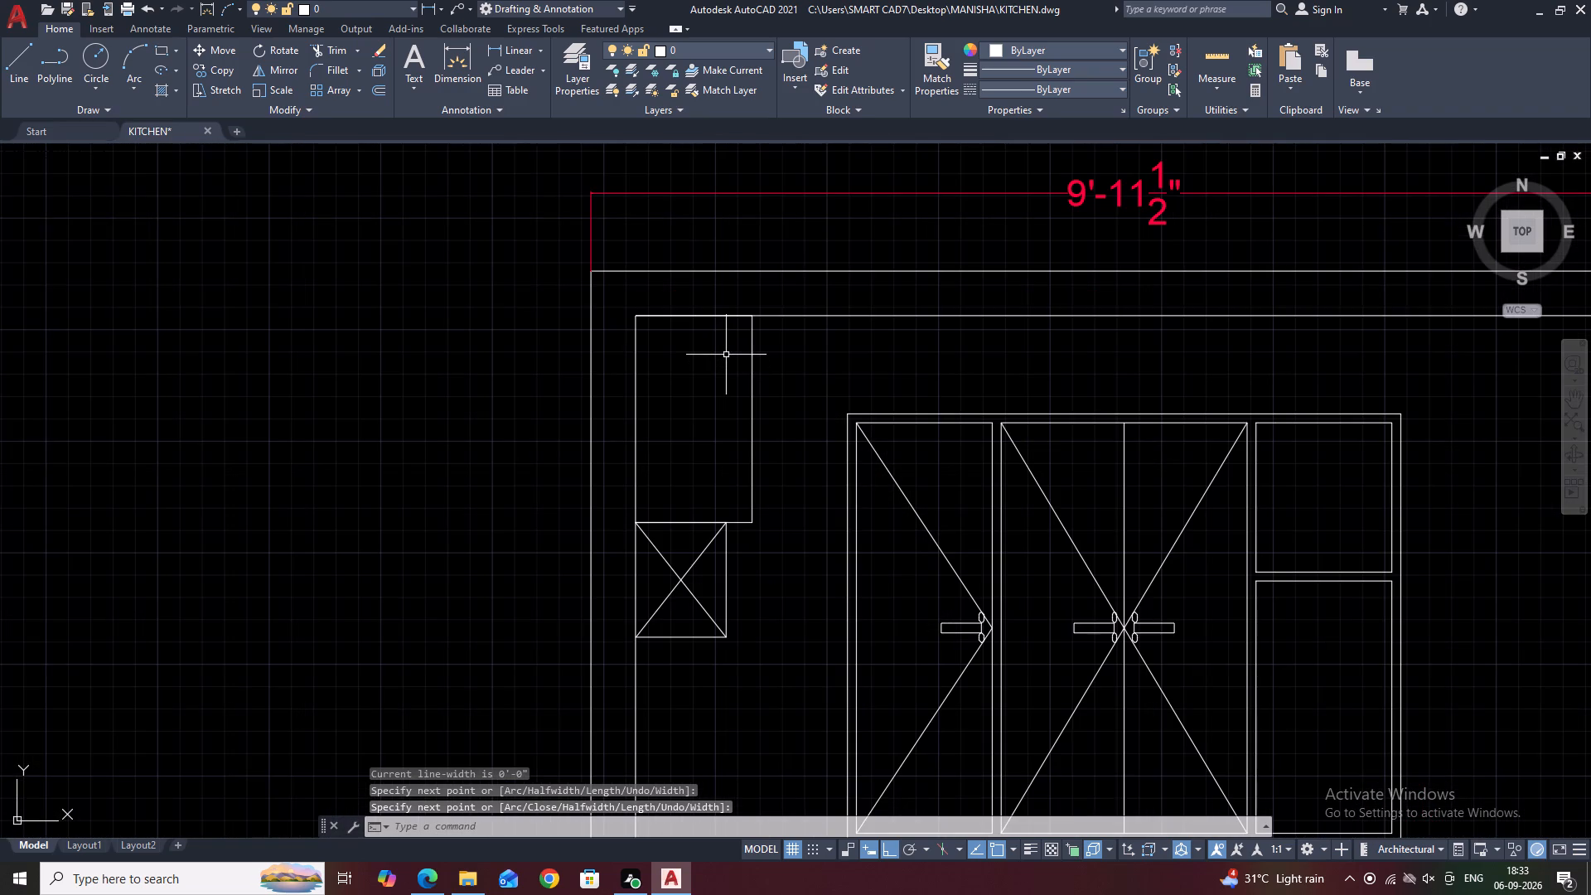
text(L)
key(space)
scroll(777, 354, up, 2)
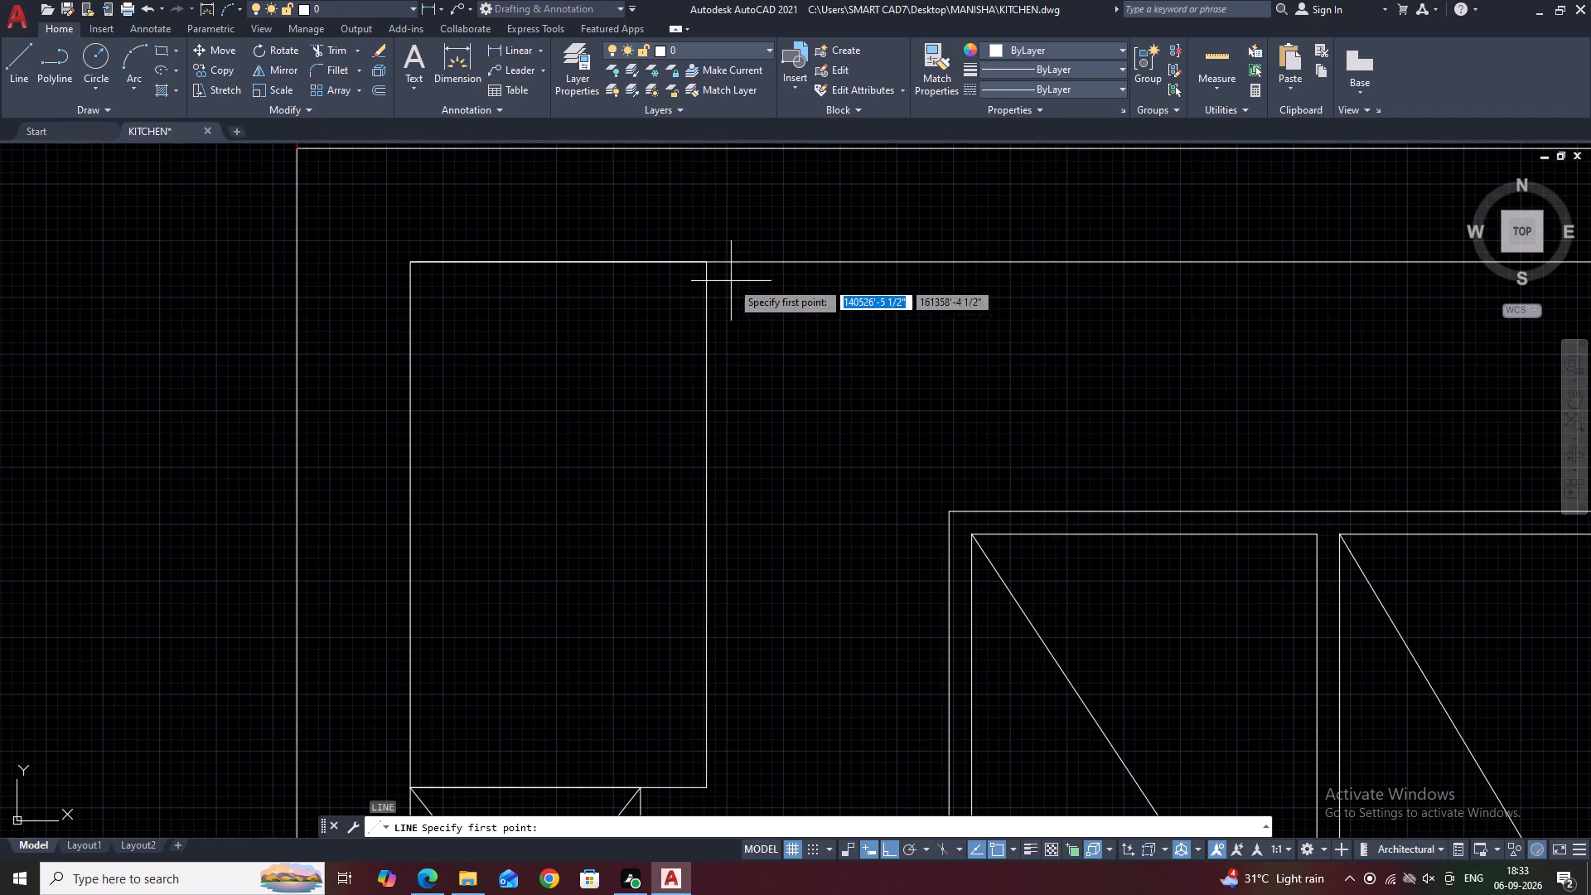
click(708, 258)
scroll(711, 258, down, 2)
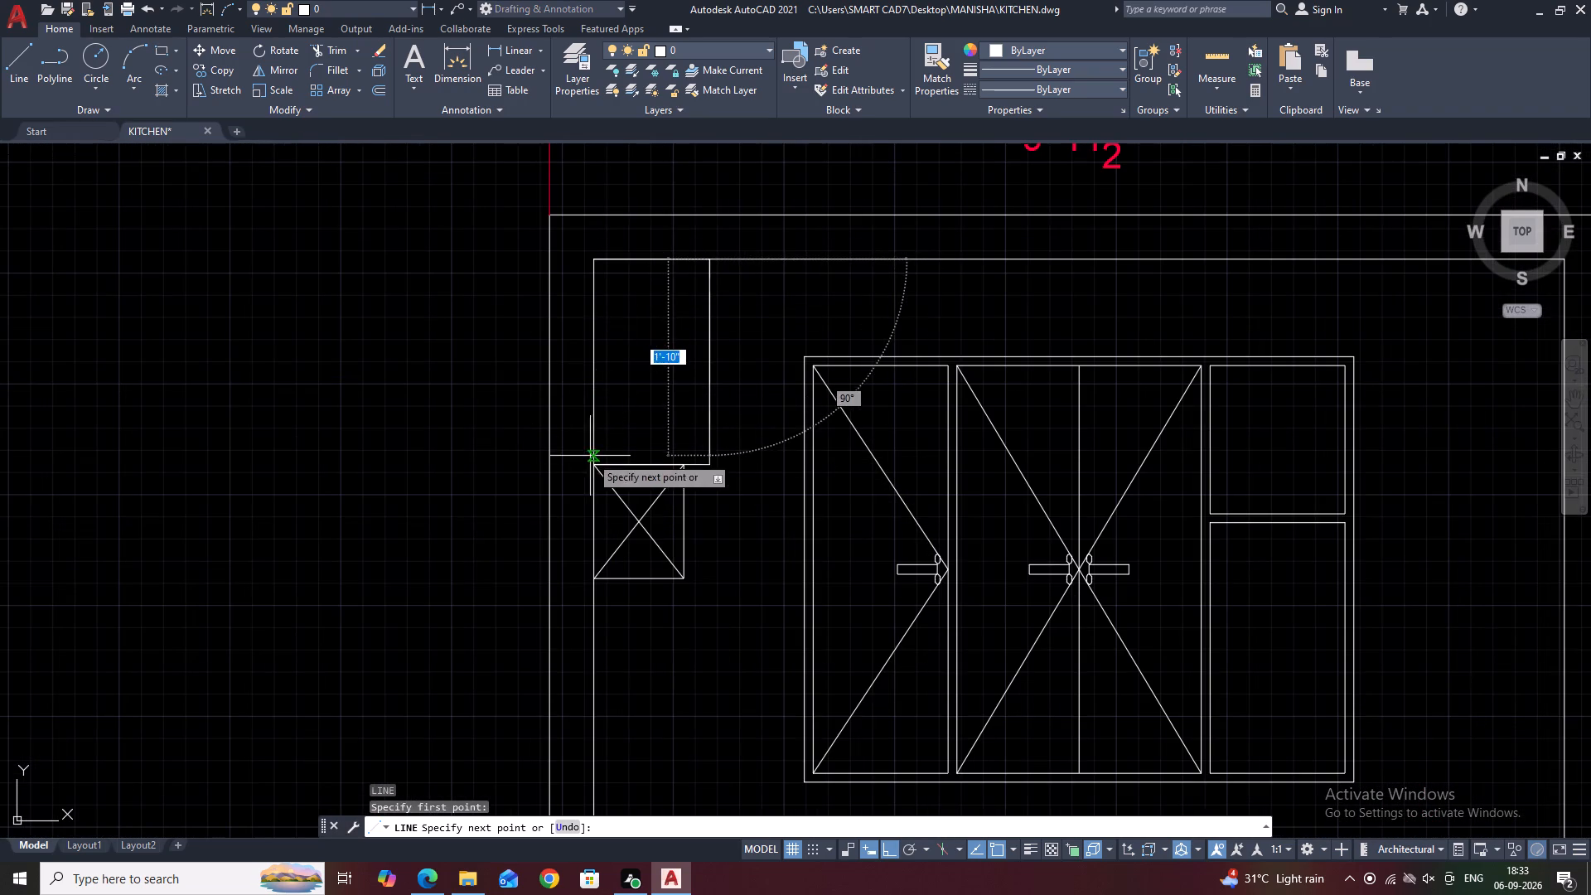
click(592, 456)
key(ctrl+z)
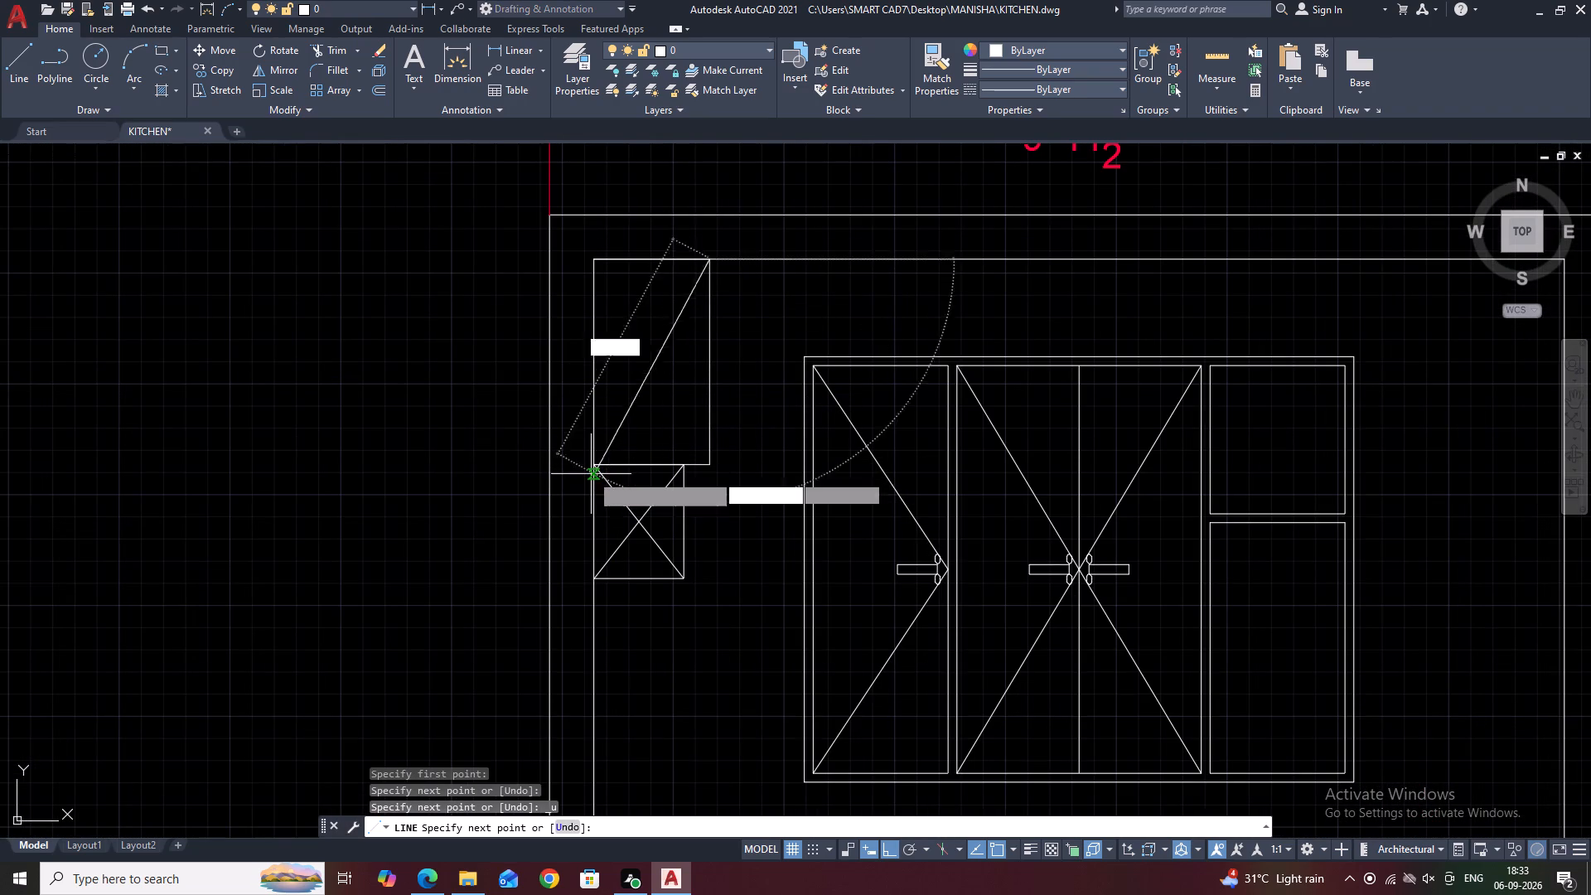
scroll(578, 452, up, 2)
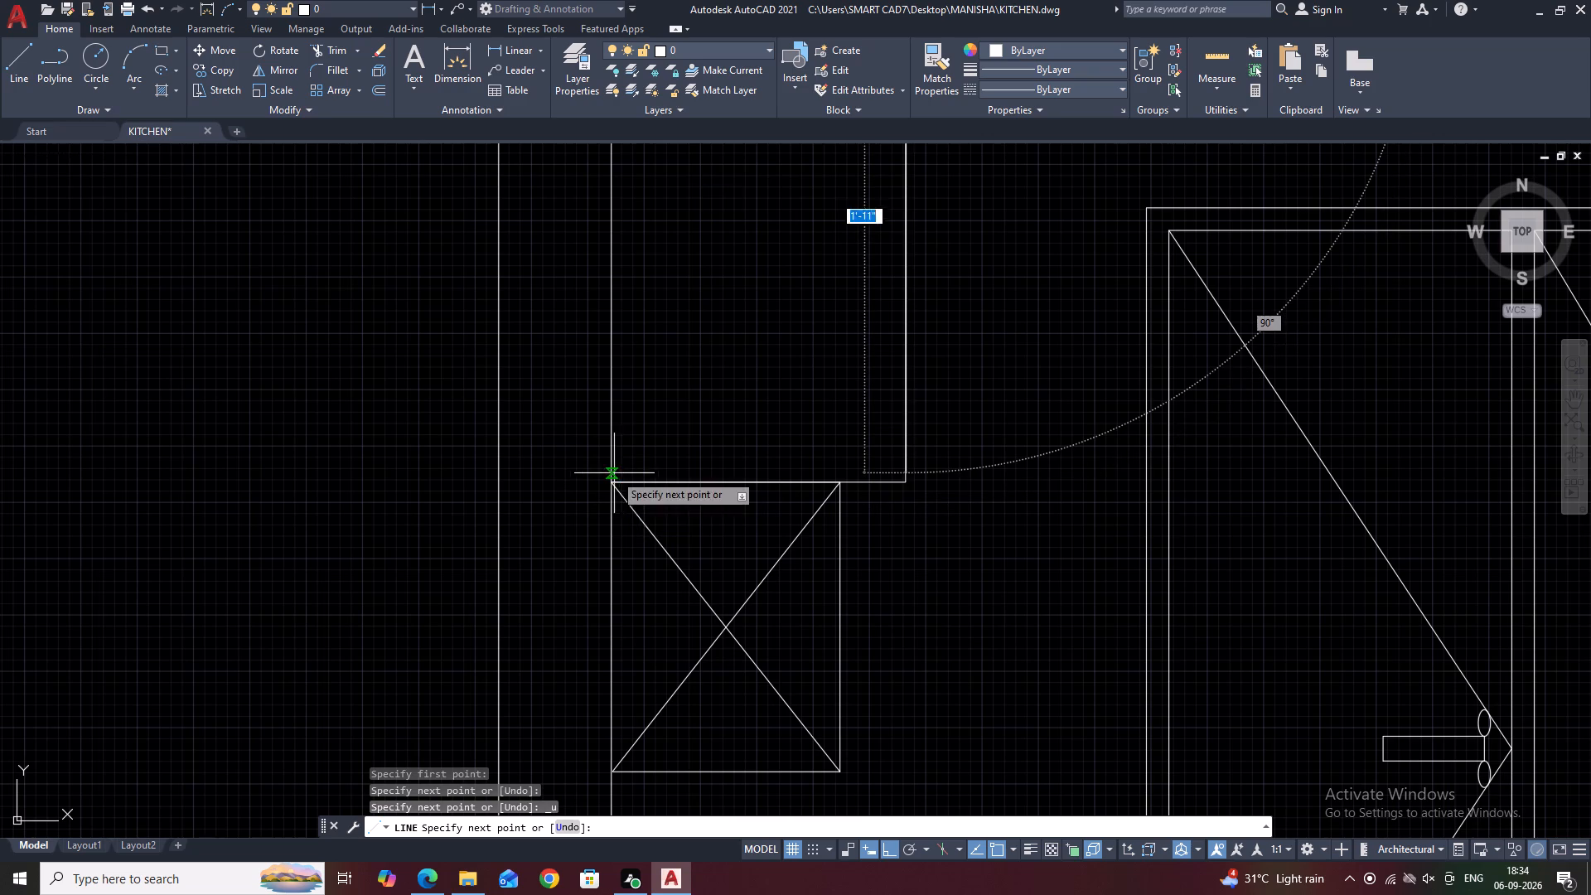
click(612, 477)
middle_drag(617, 479, 632, 595)
scroll(632, 595, down, 1)
right_click(710, 497)
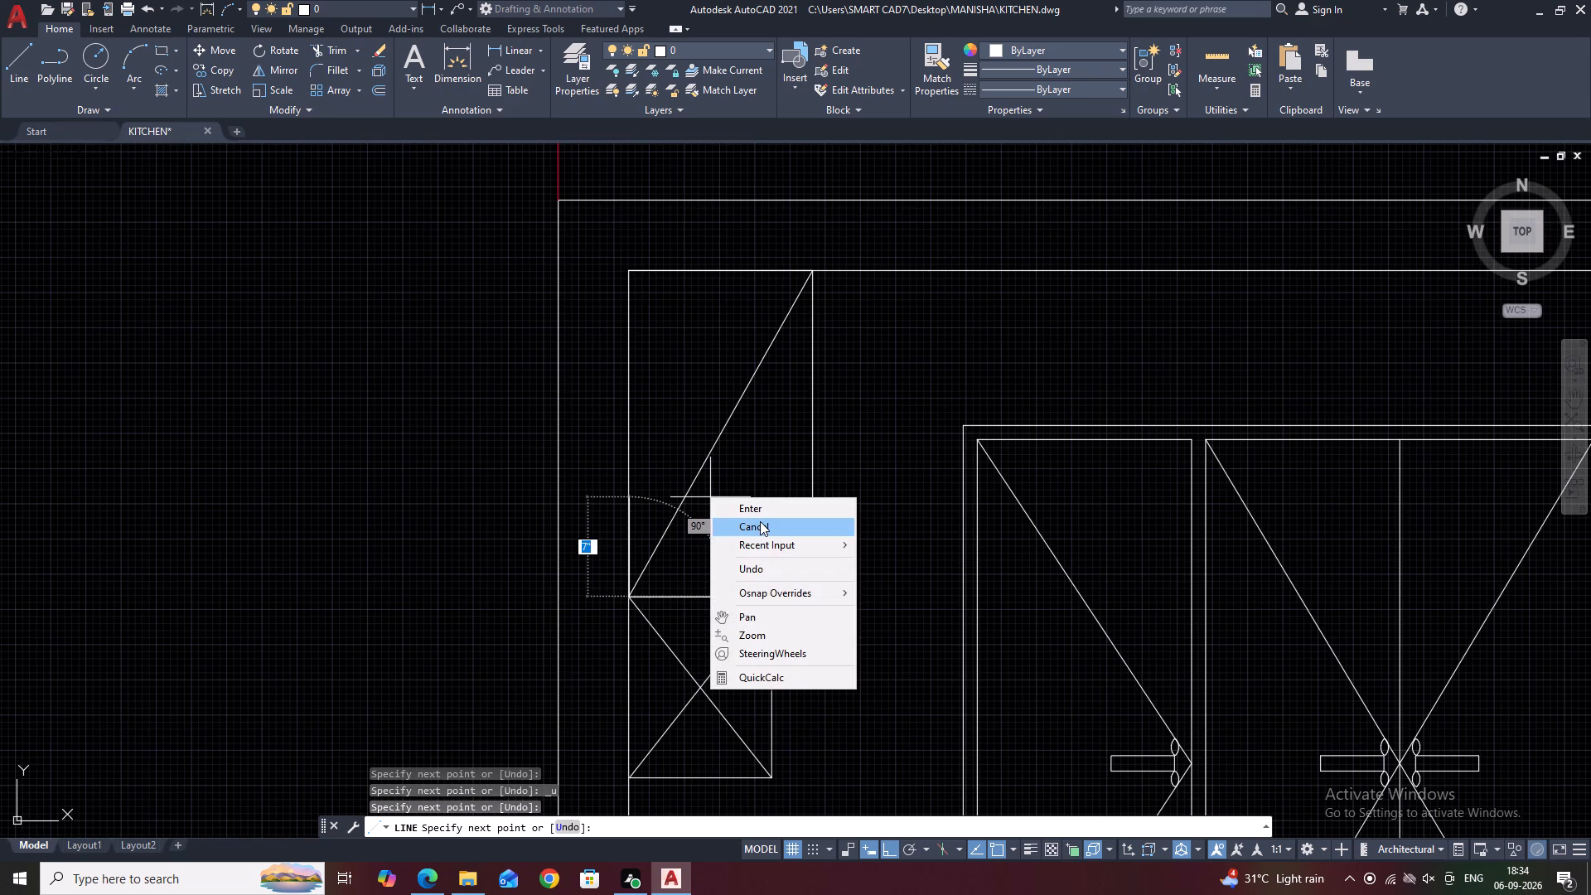
click(760, 521)
Draw the opposite diagonal from the larger box's upper-left corner to its lower-right corner.
text(L)
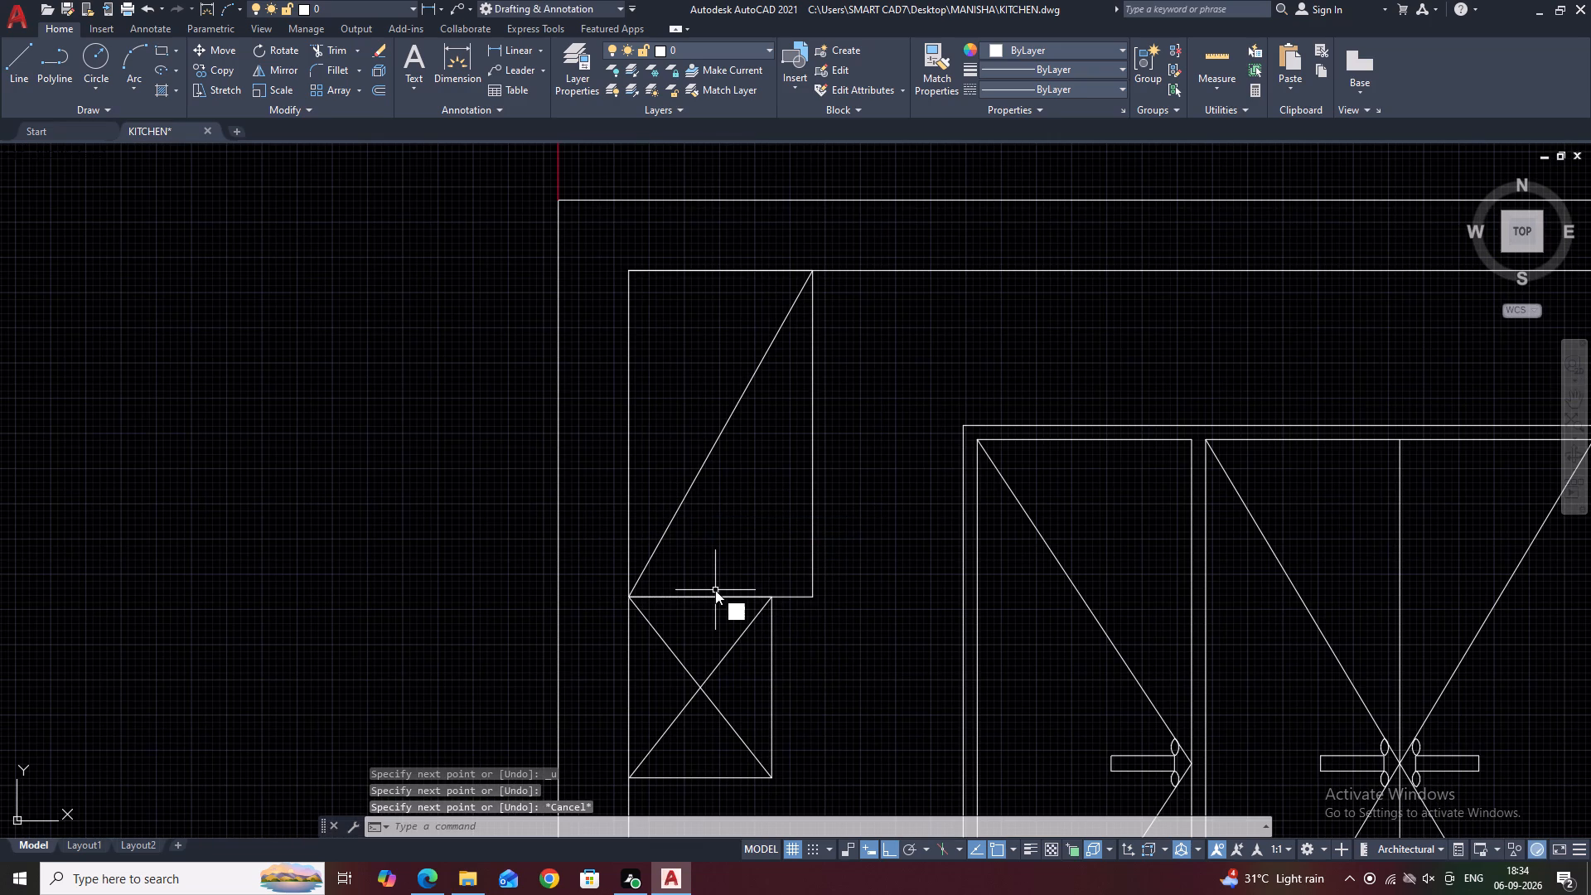
key(space)
drag(632, 271, 621, 273)
click(817, 598)
right_click(797, 554)
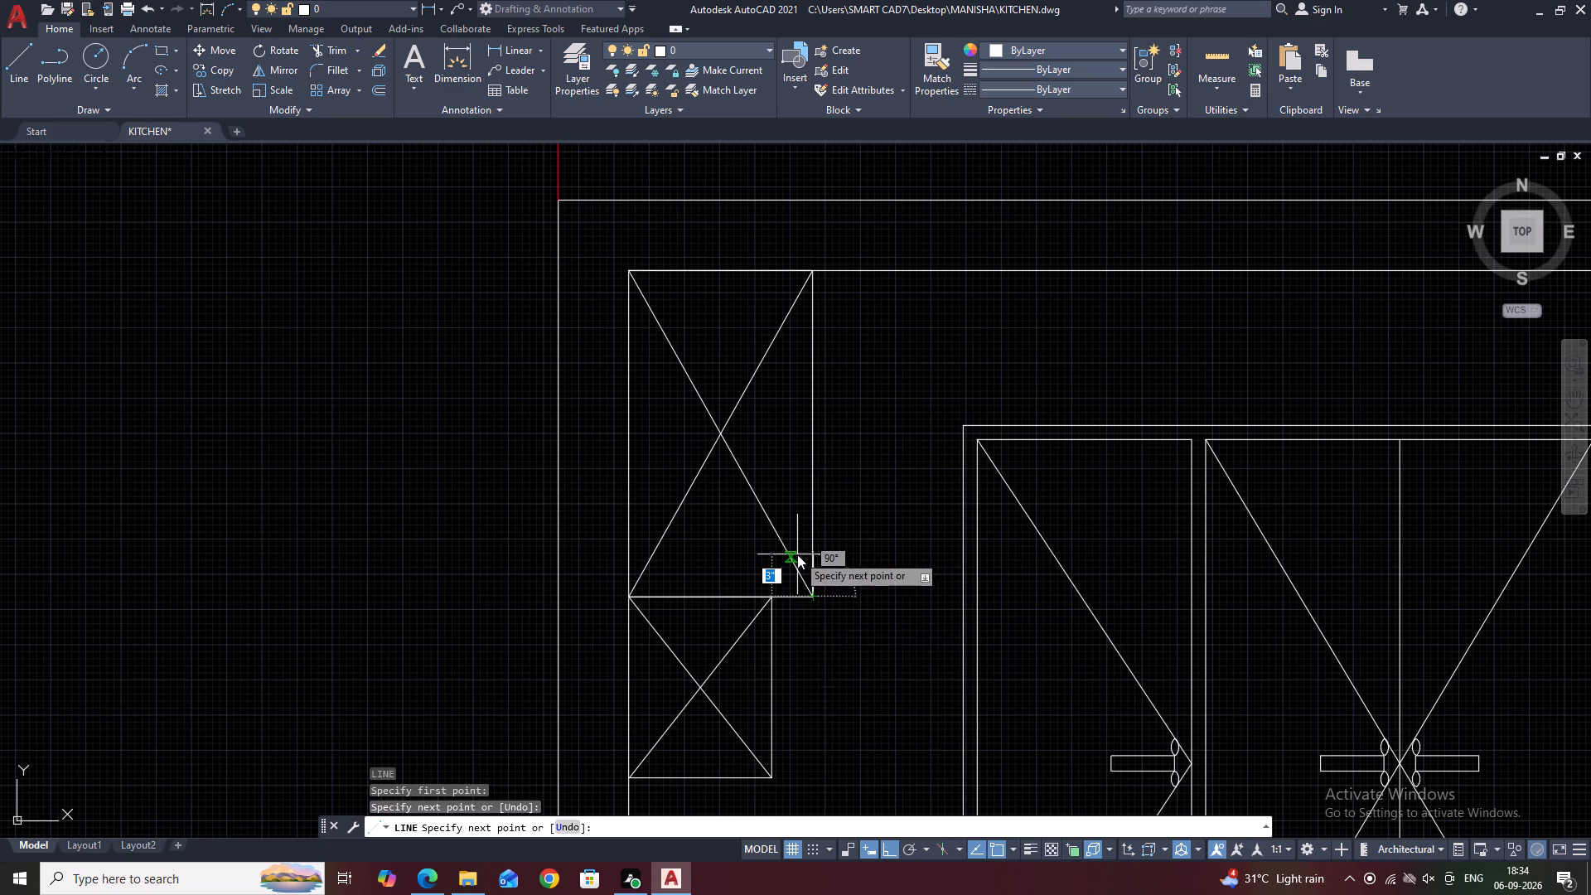
click(847, 593)
Match the larger box's two diagonals to the dashed line of the narrow base cabinet beside BPO.
scroll(665, 487, down, 2)
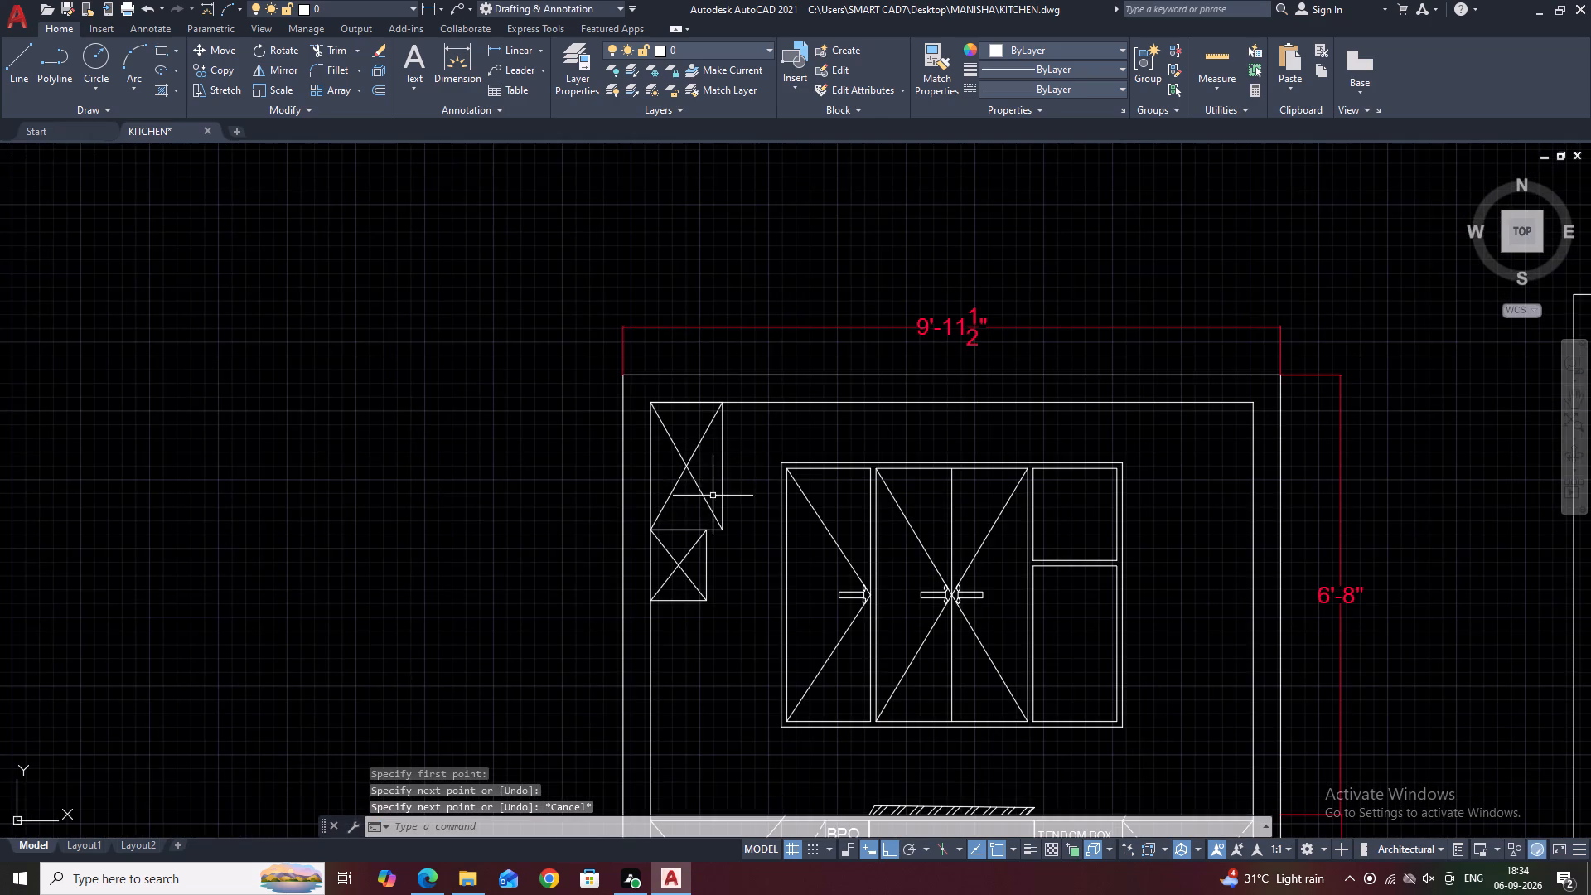
scroll(714, 501, up, 1)
scroll(723, 471, down, 3)
middle_drag(840, 520, 818, 455)
text(MA)
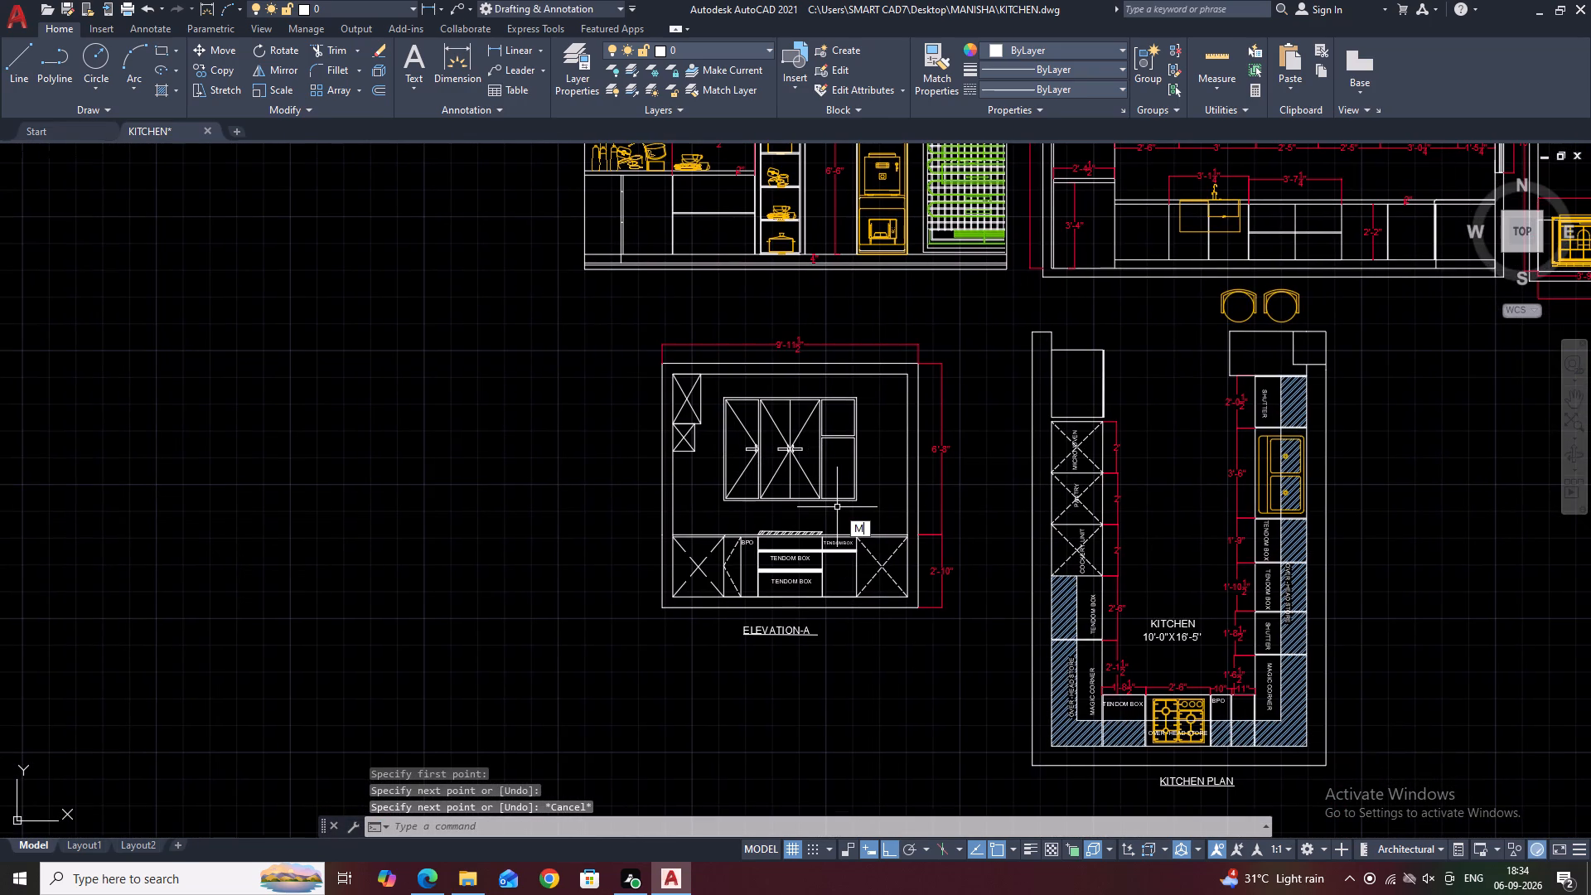
key(space)
scroll(679, 573, up, 2)
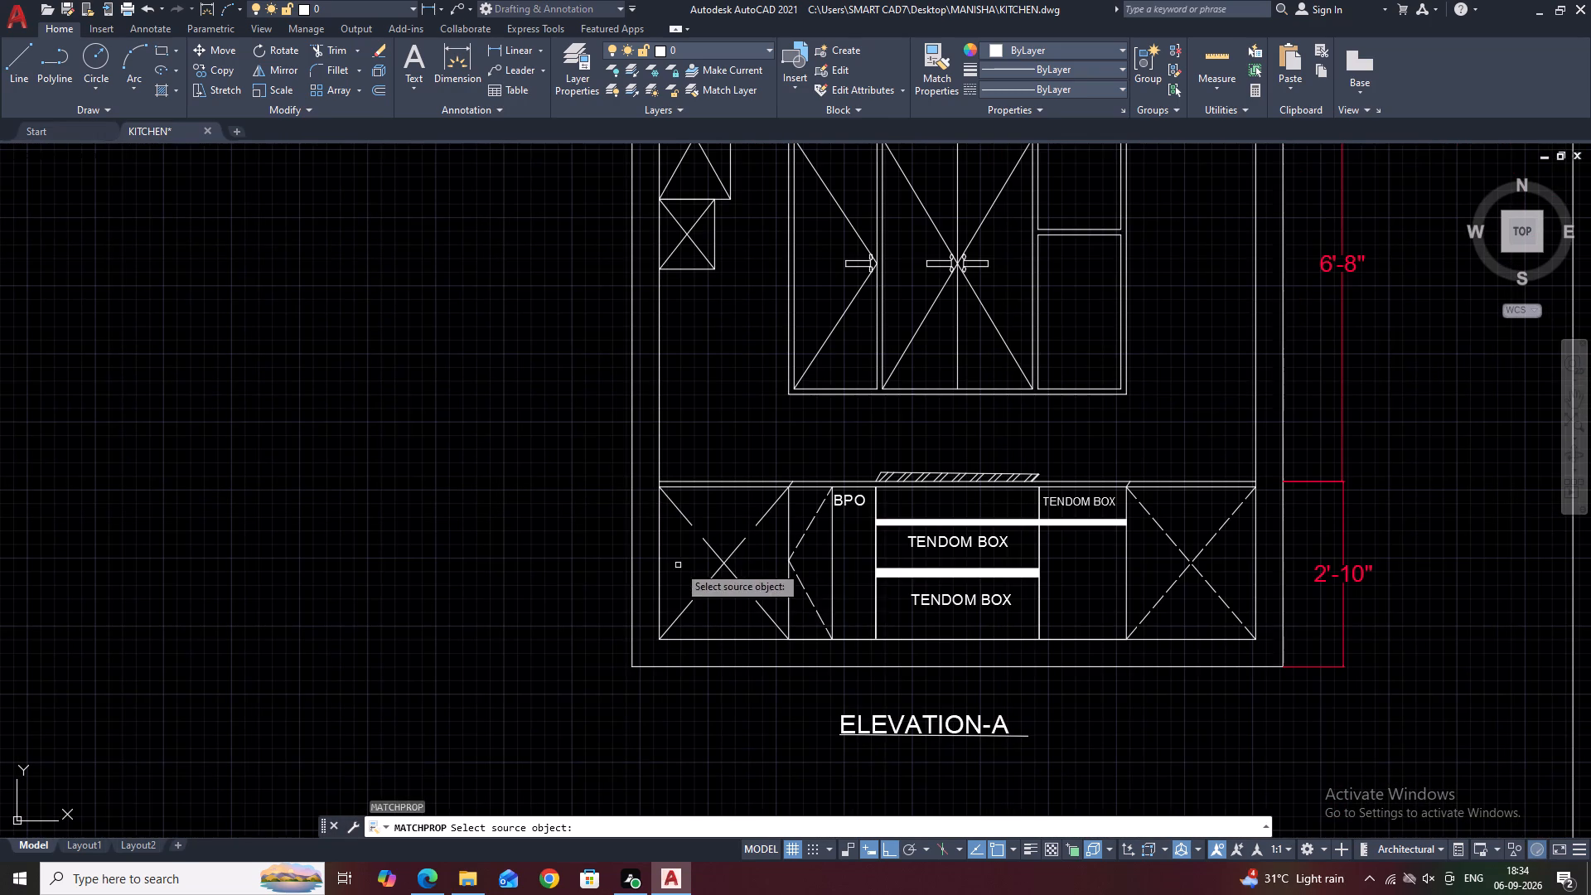
click(800, 544)
scroll(800, 547, down, 2)
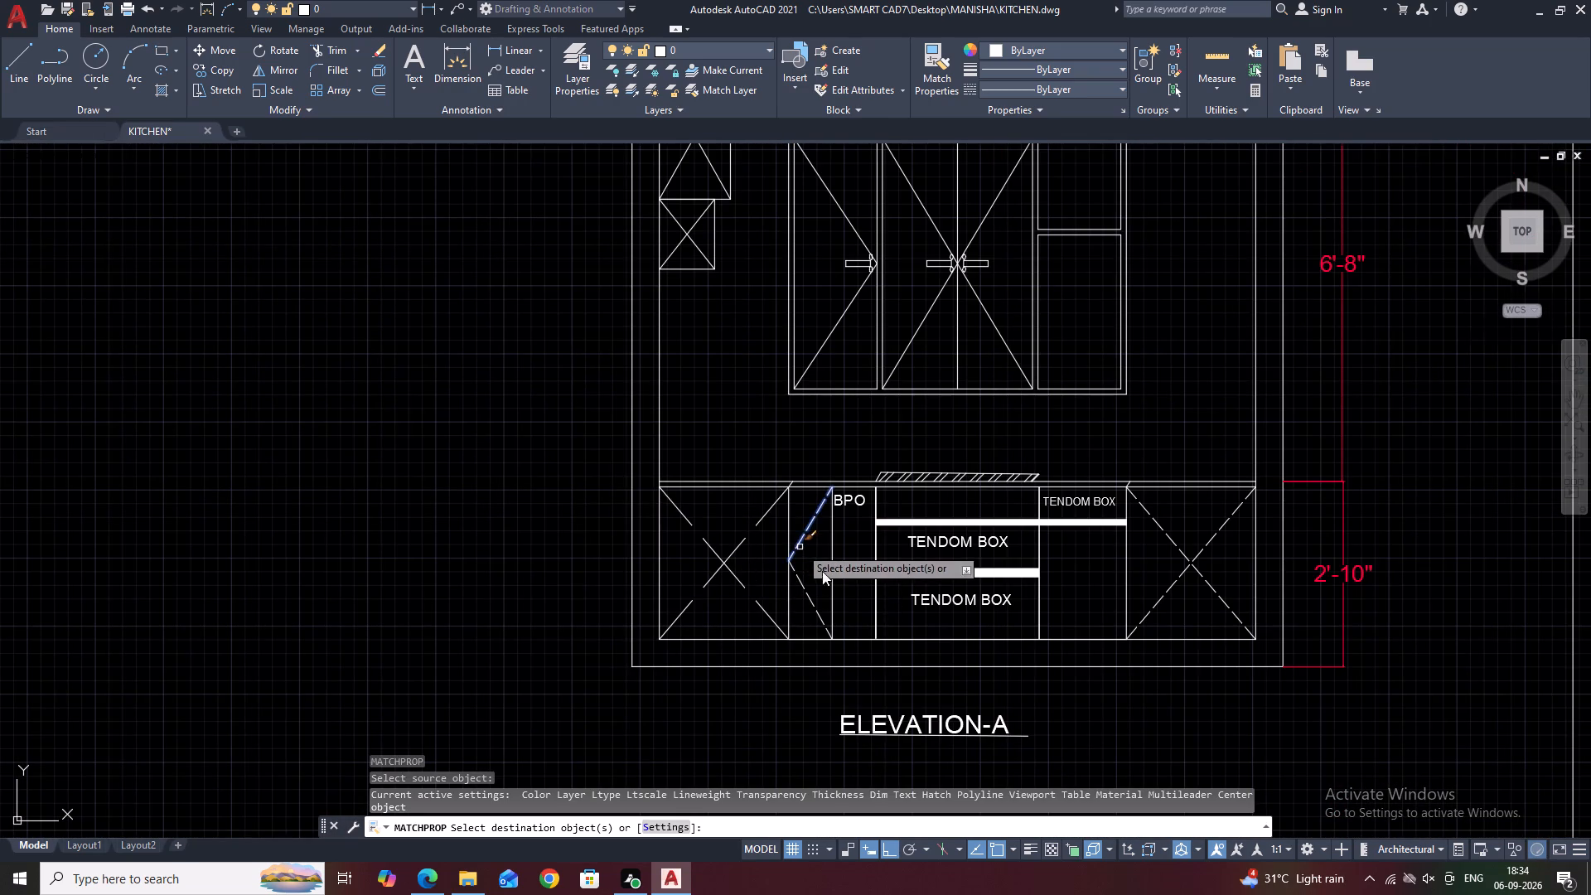
scroll(775, 423, up, 2)
click(742, 314)
click(731, 342)
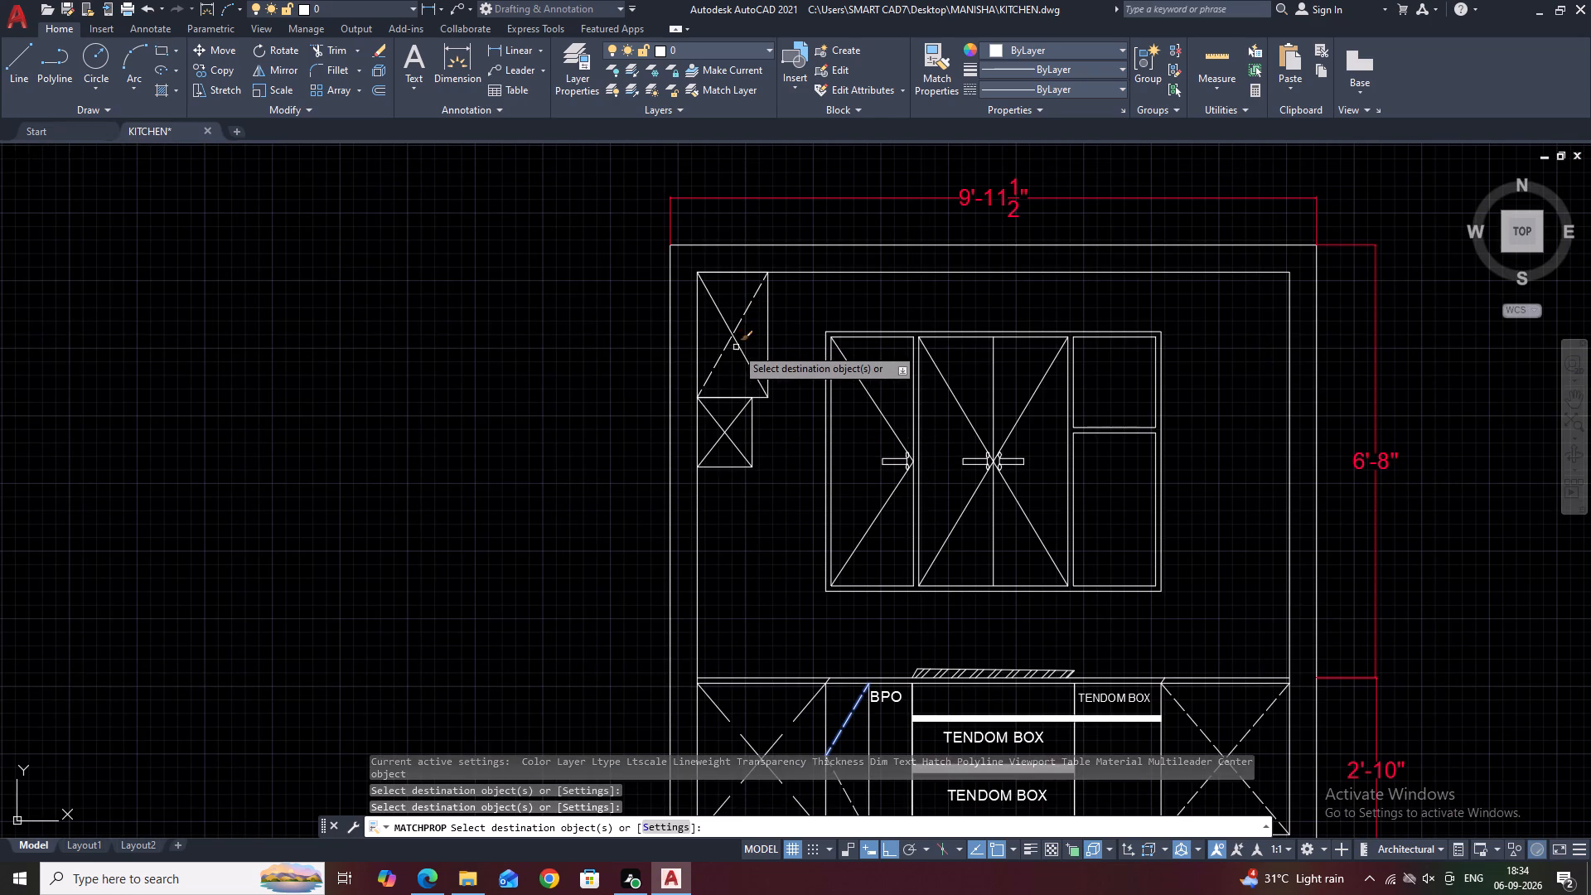
click(739, 352)
Apply the same dashed line properties to the crossing diagonals of the lower-left corner base cabinet.
scroll(736, 460, down, 2)
scroll(757, 588, up, 2)
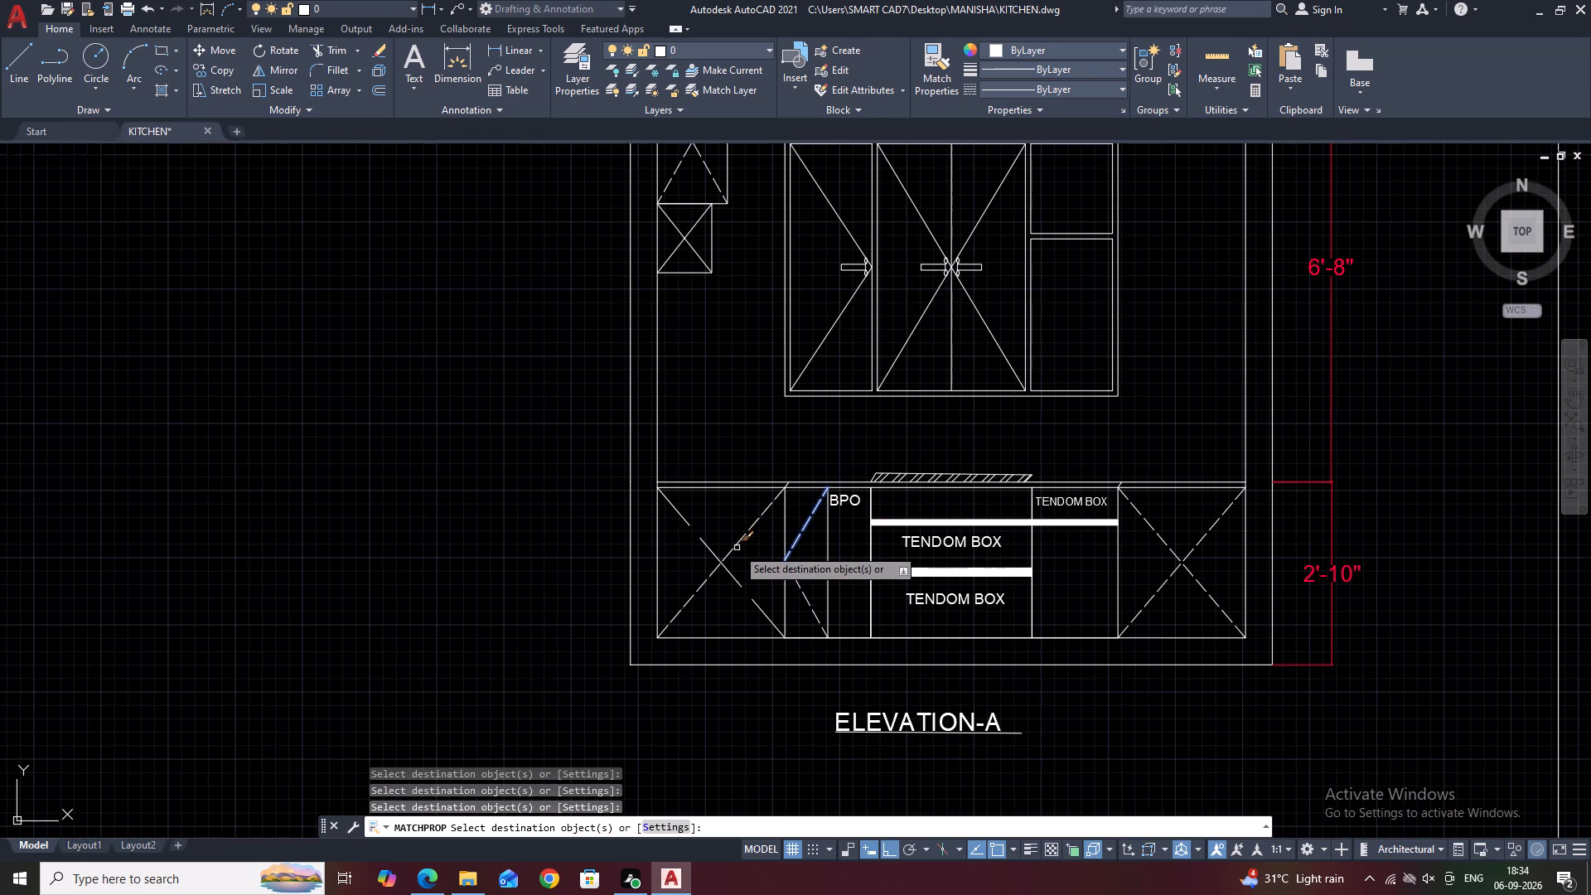
click(737, 548)
drag(712, 535, 708, 543)
click(695, 564)
Apply the same dashed line properties to the small box's diagonals and the polyline outline of both upper boxes.
middle_drag(699, 373, 723, 498)
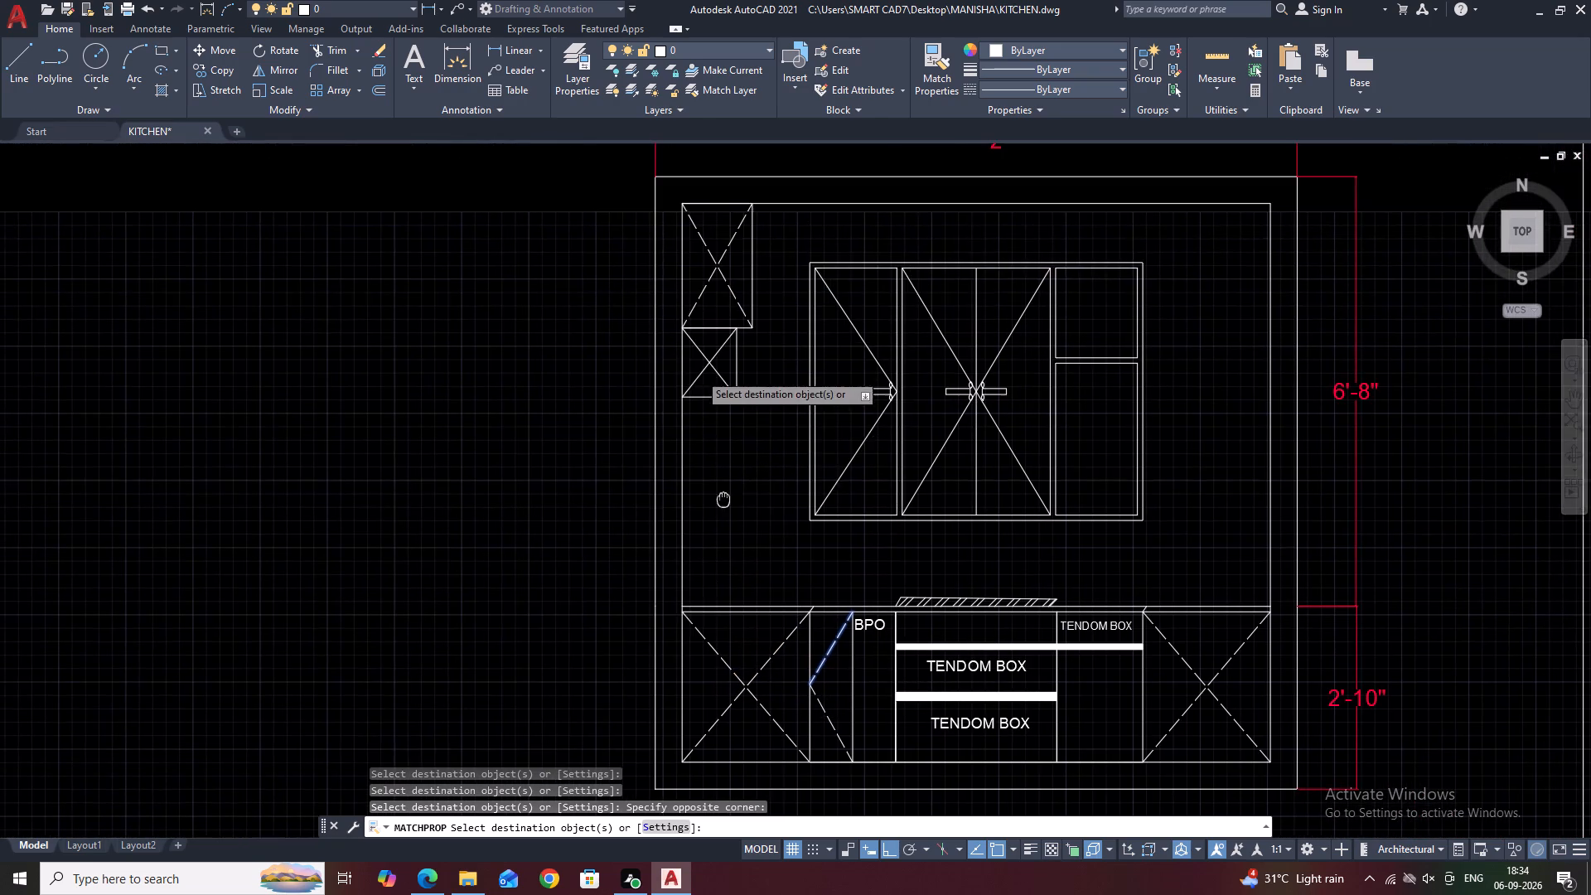
scroll(699, 324, up, 2)
click(726, 381)
click(721, 447)
scroll(678, 413, down, 2)
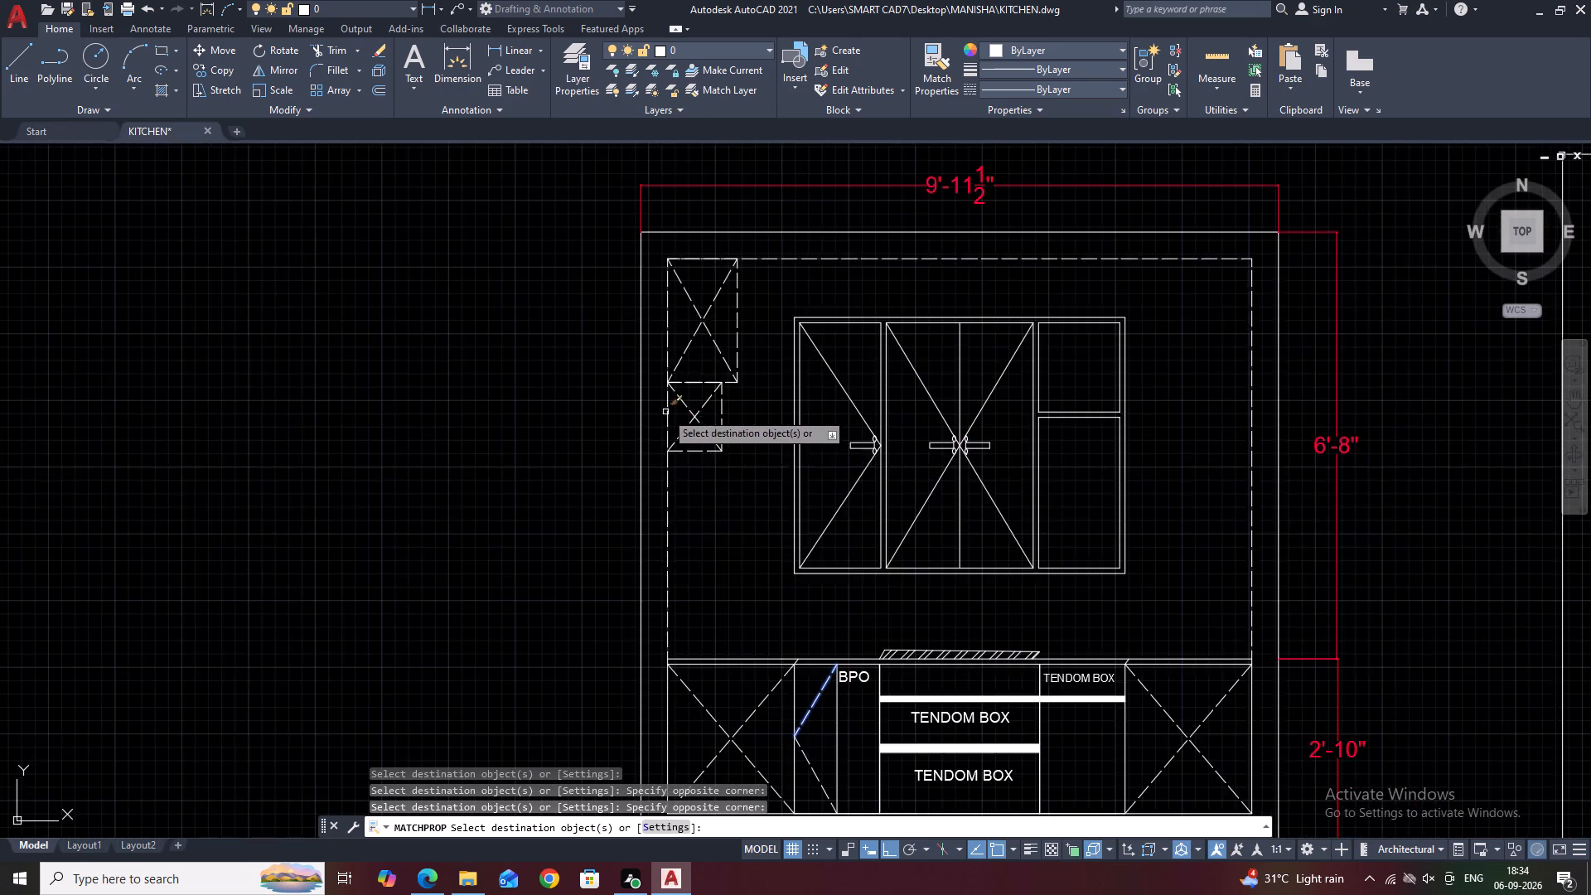
scroll(665, 412, up, 1)
middle_drag(731, 363, 742, 409)
scroll(770, 481, down, 2)
middle_drag(776, 493, 780, 487)
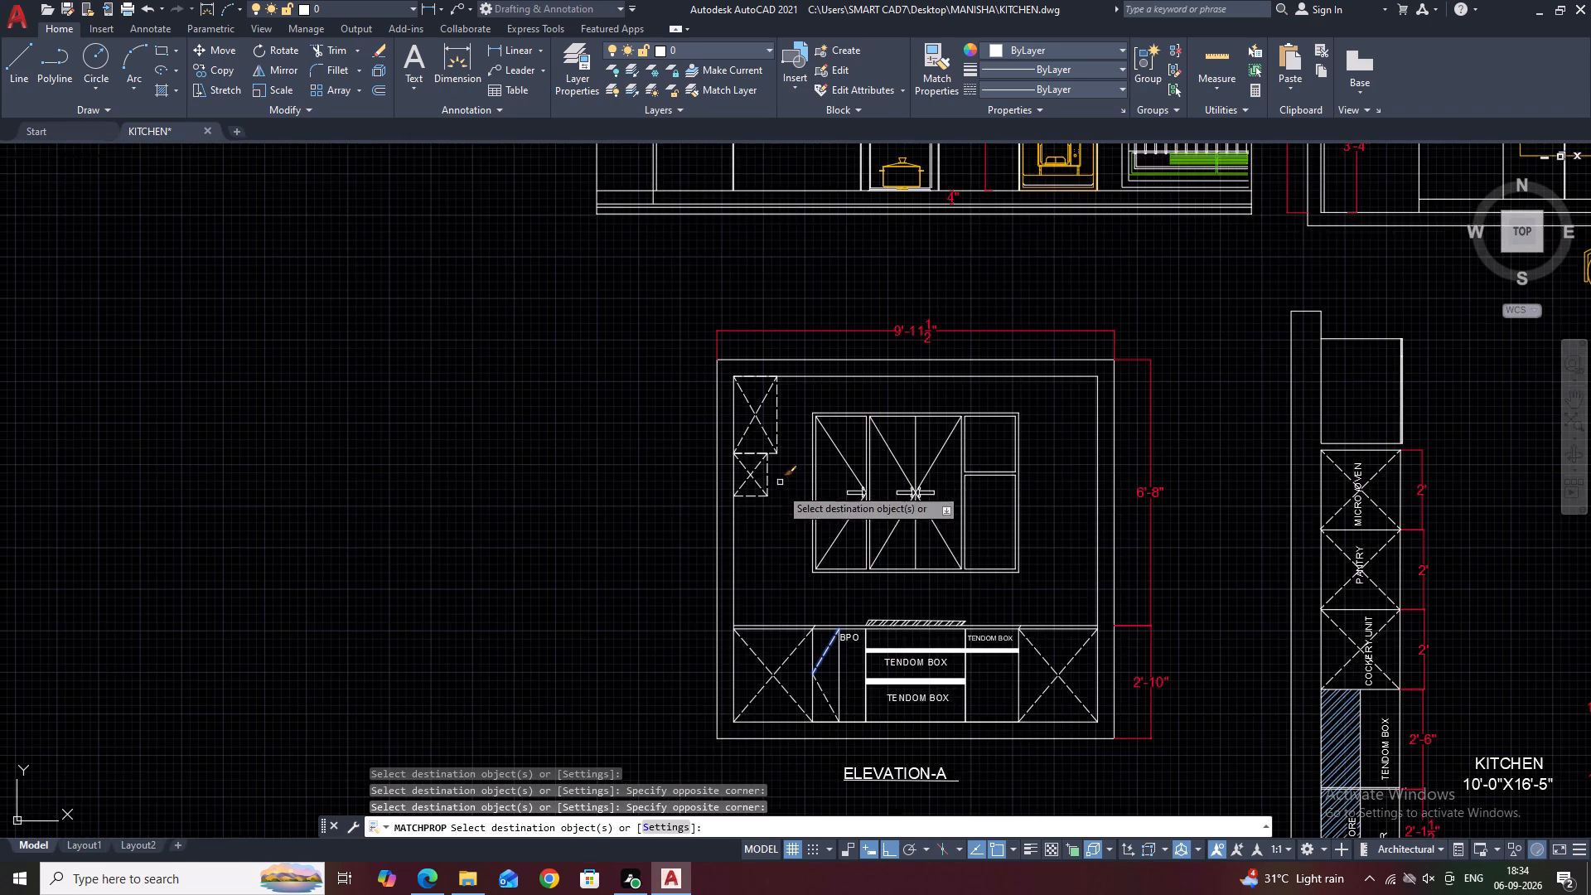
Mirror the two dashed crossed upper boxes about ELEVATION-A's vertical centreline, keeping the originals.
middle_drag(780, 487, 728, 534)
right_click(546, 513)
click(564, 544)
scroll(718, 509, up, 2)
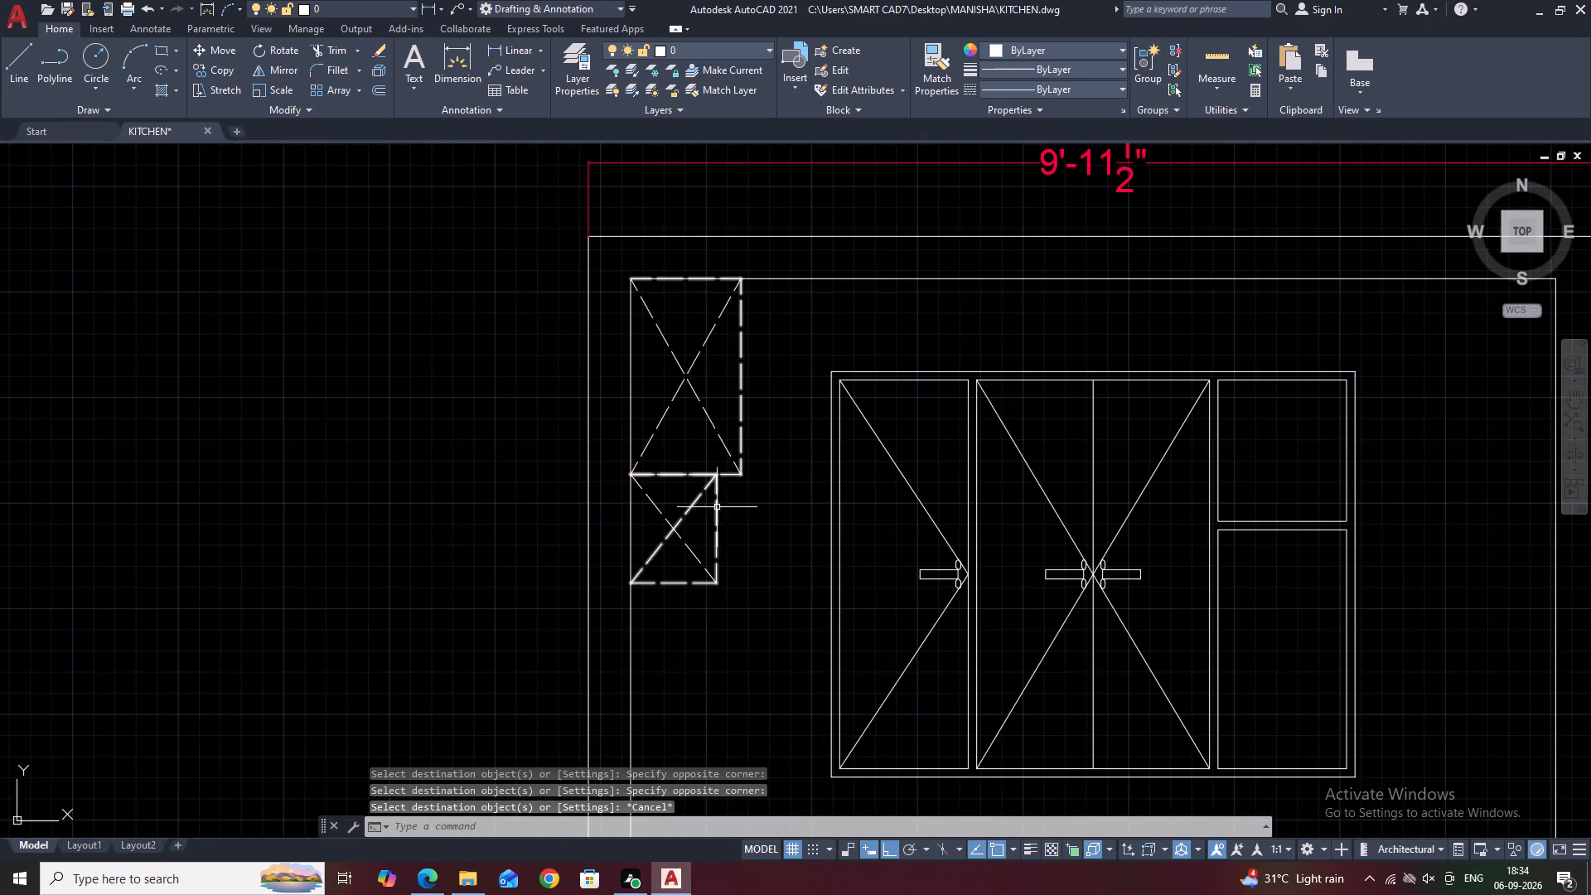
scroll(727, 443, up, 2)
scroll(832, 223, down, 2)
click(832, 223)
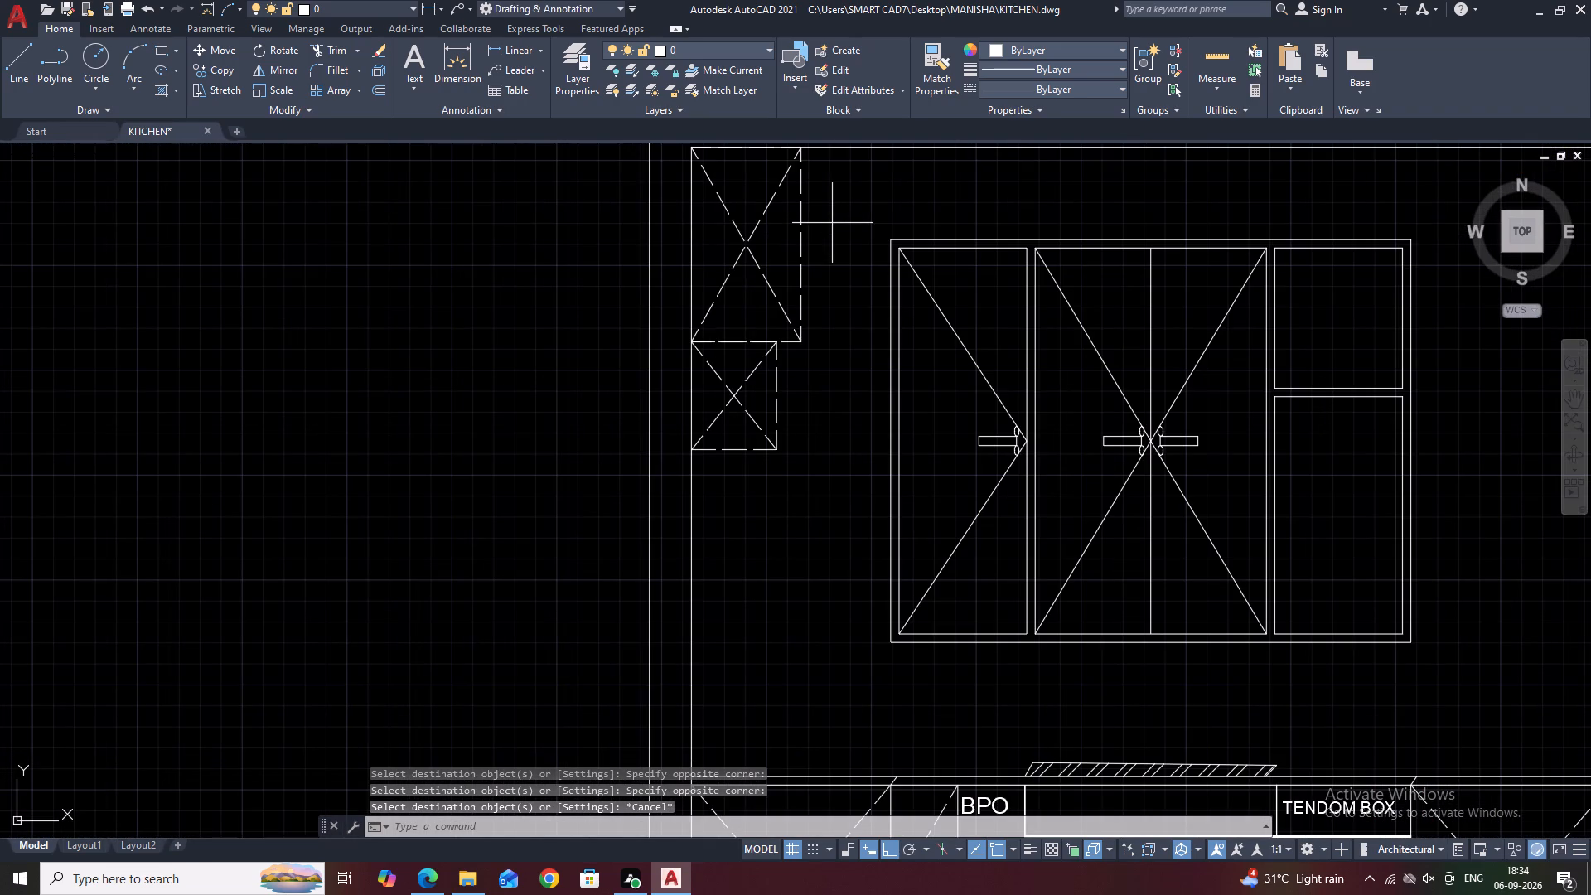
click(733, 457)
middle_drag(740, 416, 656, 498)
scroll(719, 533, up, 1)
middle_drag(702, 430, 699, 491)
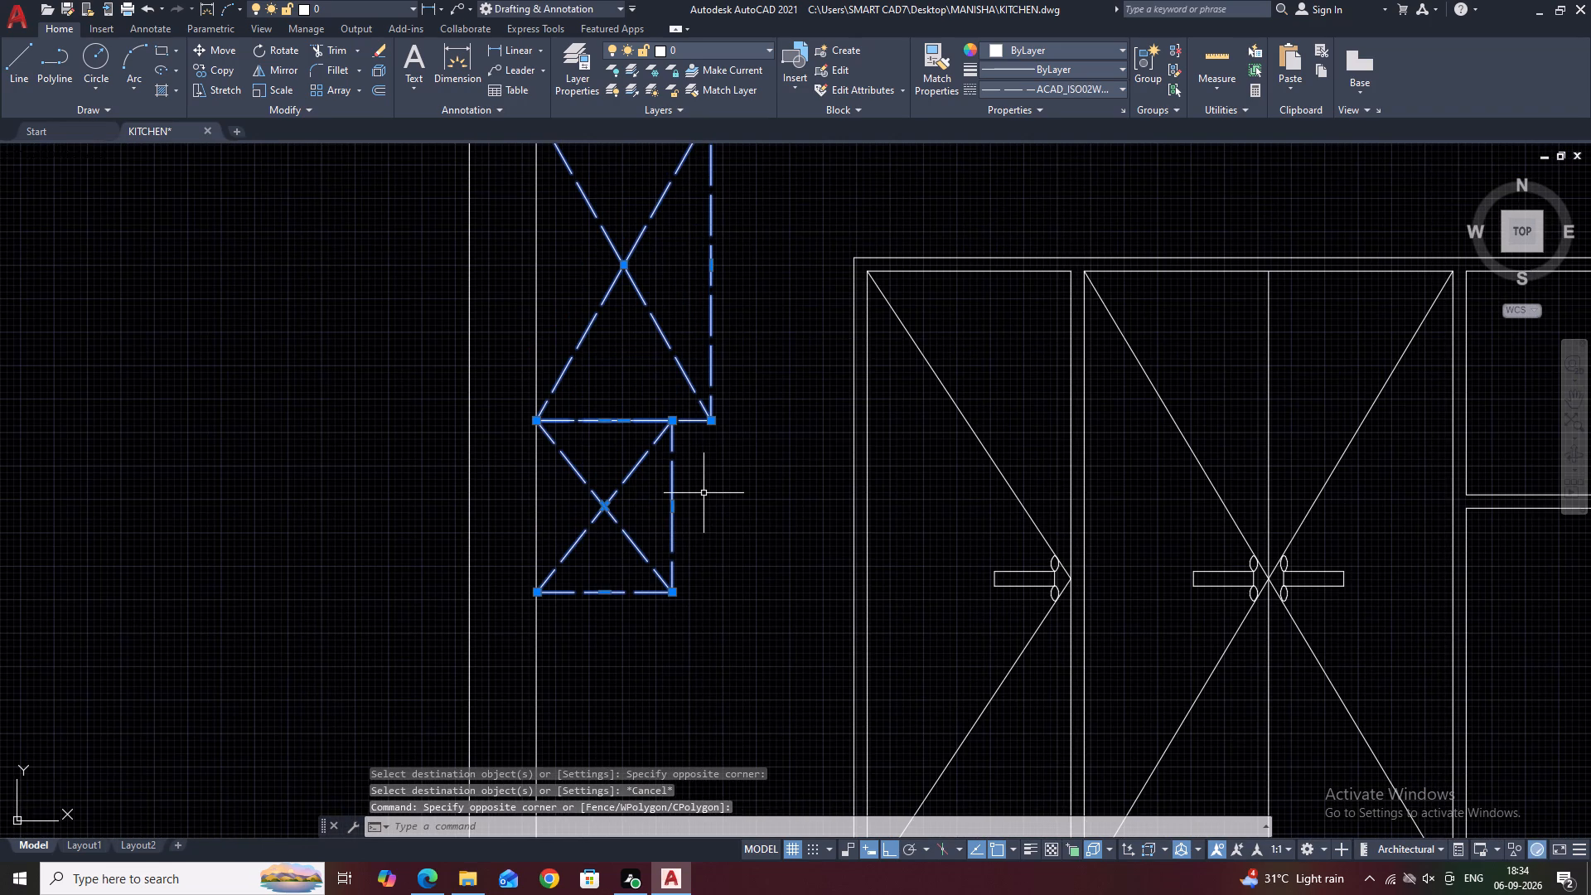
text(MI)
key(space)
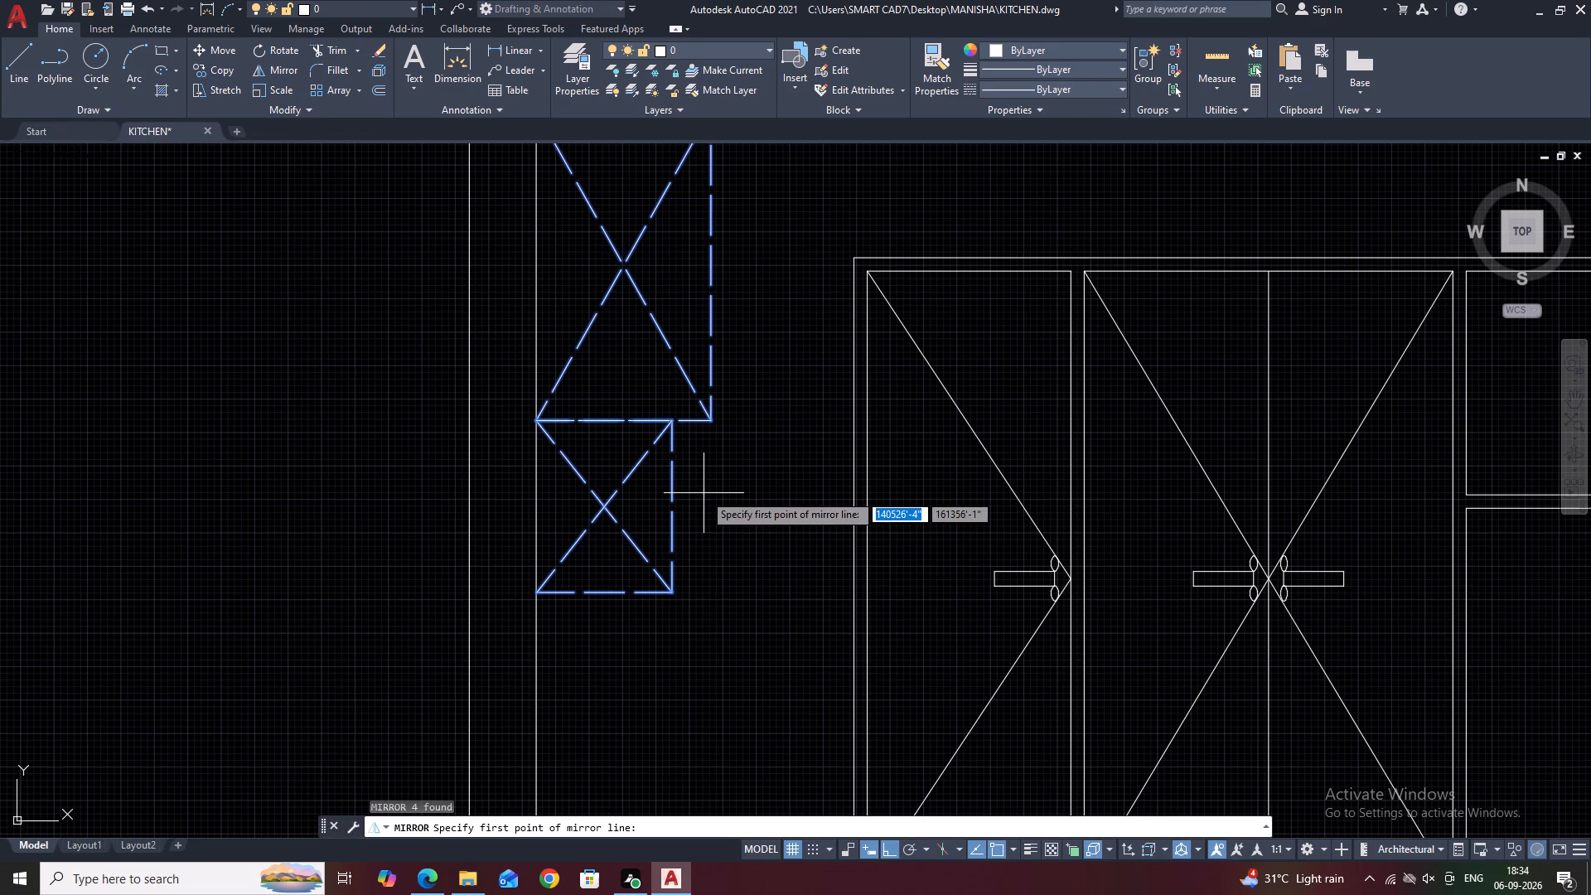
scroll(590, 508, down, 2)
middle_drag(680, 415, 621, 452)
scroll(729, 442, up, 1)
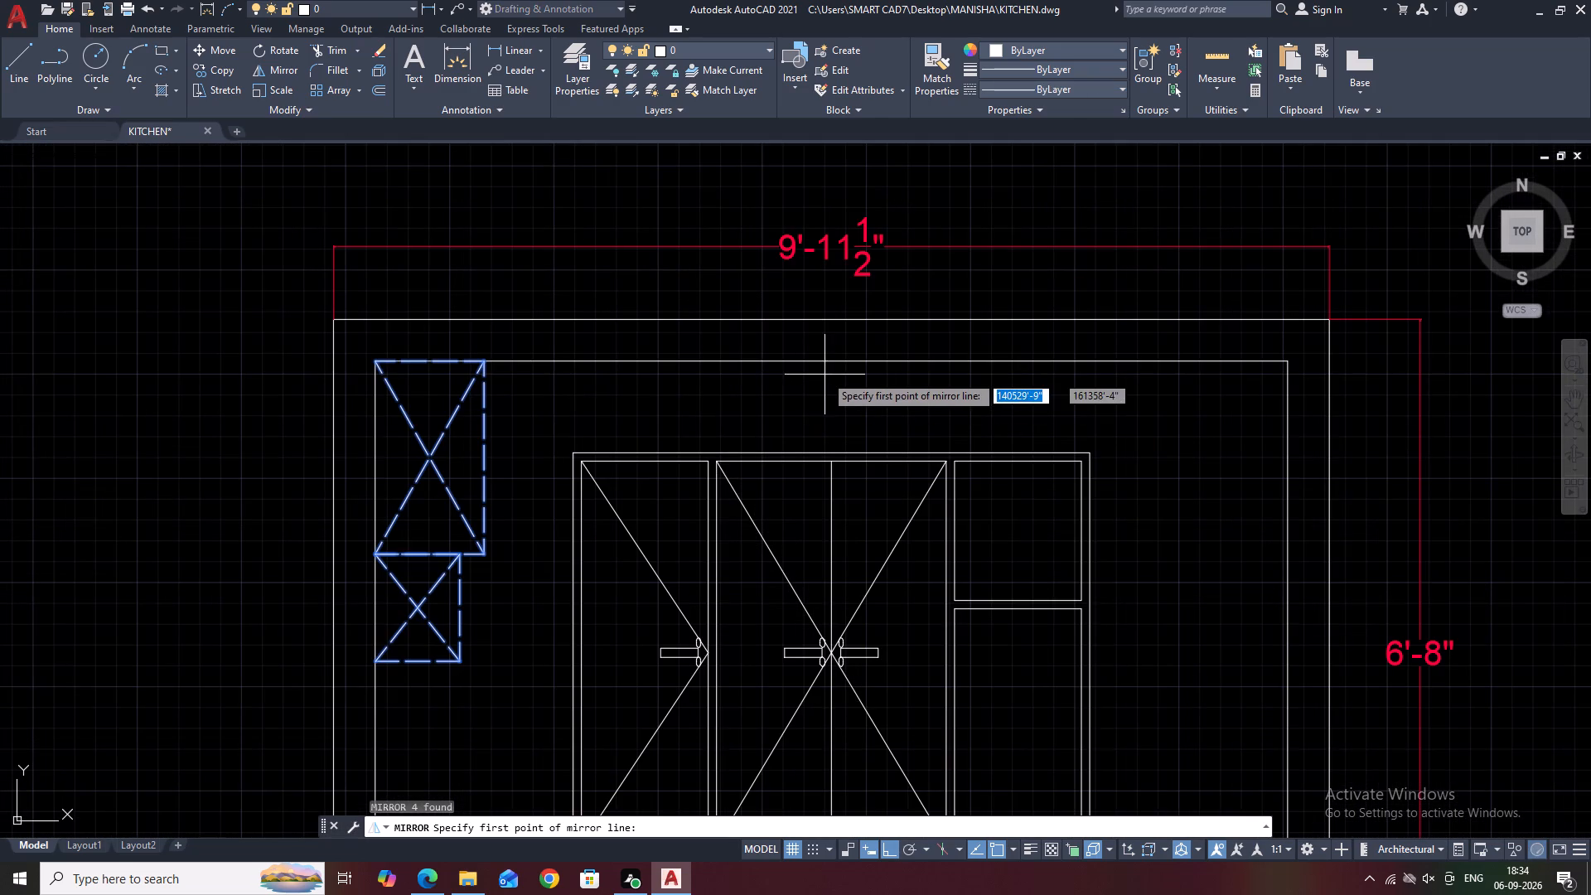
click(829, 361)
click(818, 270)
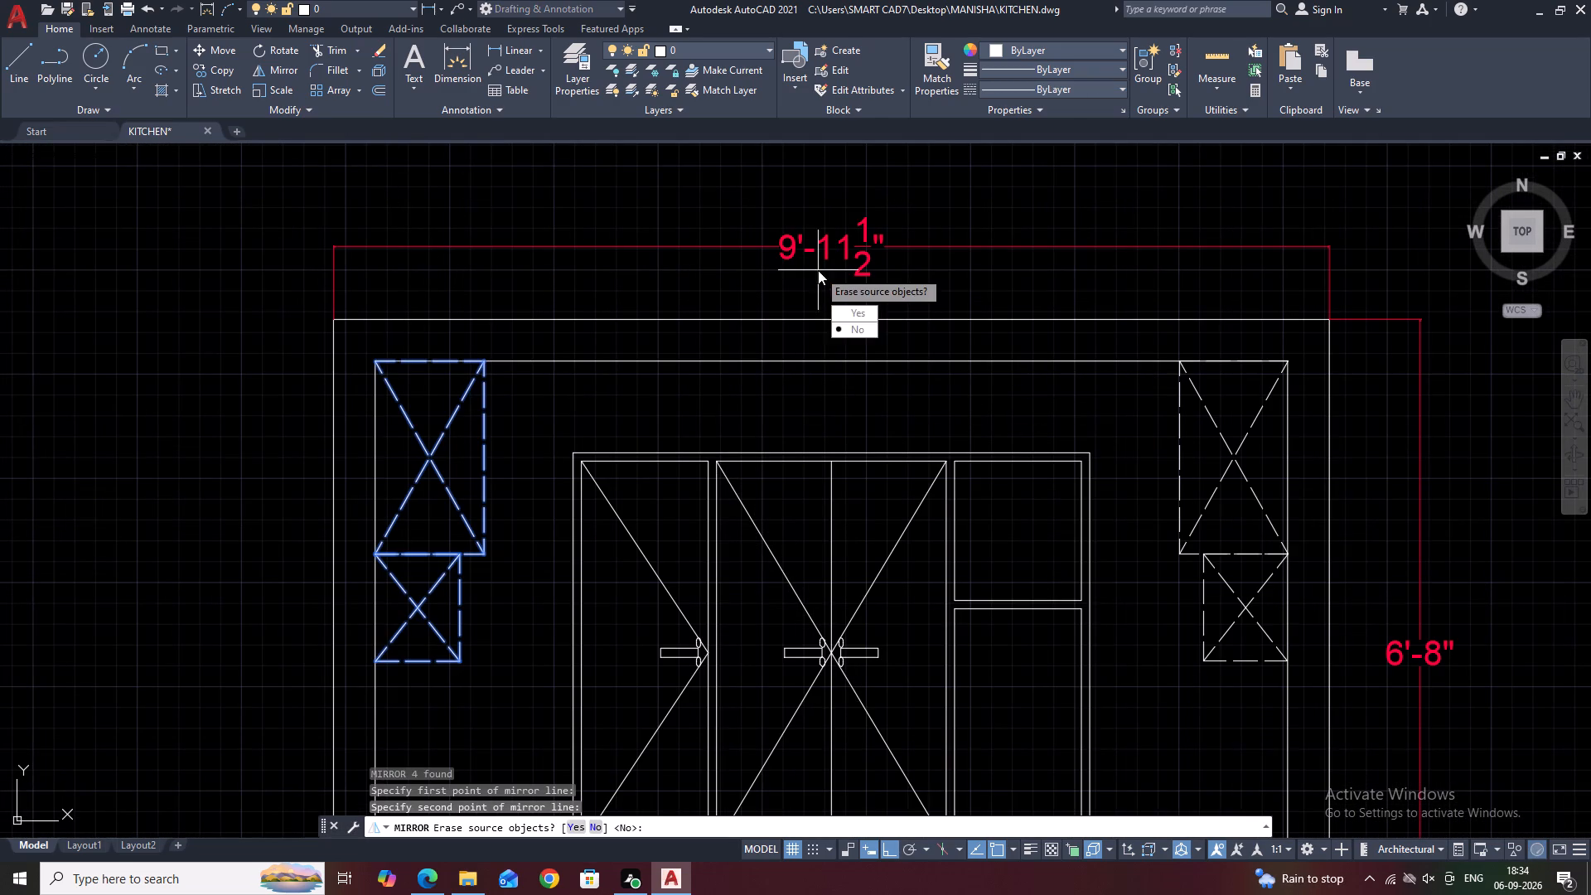
drag(858, 331, 818, 270)
Review ELEVATION-A and the kitchen plan, examining the plan's cabinet labels and dimensions.
scroll(663, 298, down, 1)
middle_drag(880, 344, 819, 317)
scroll(829, 317, down, 2)
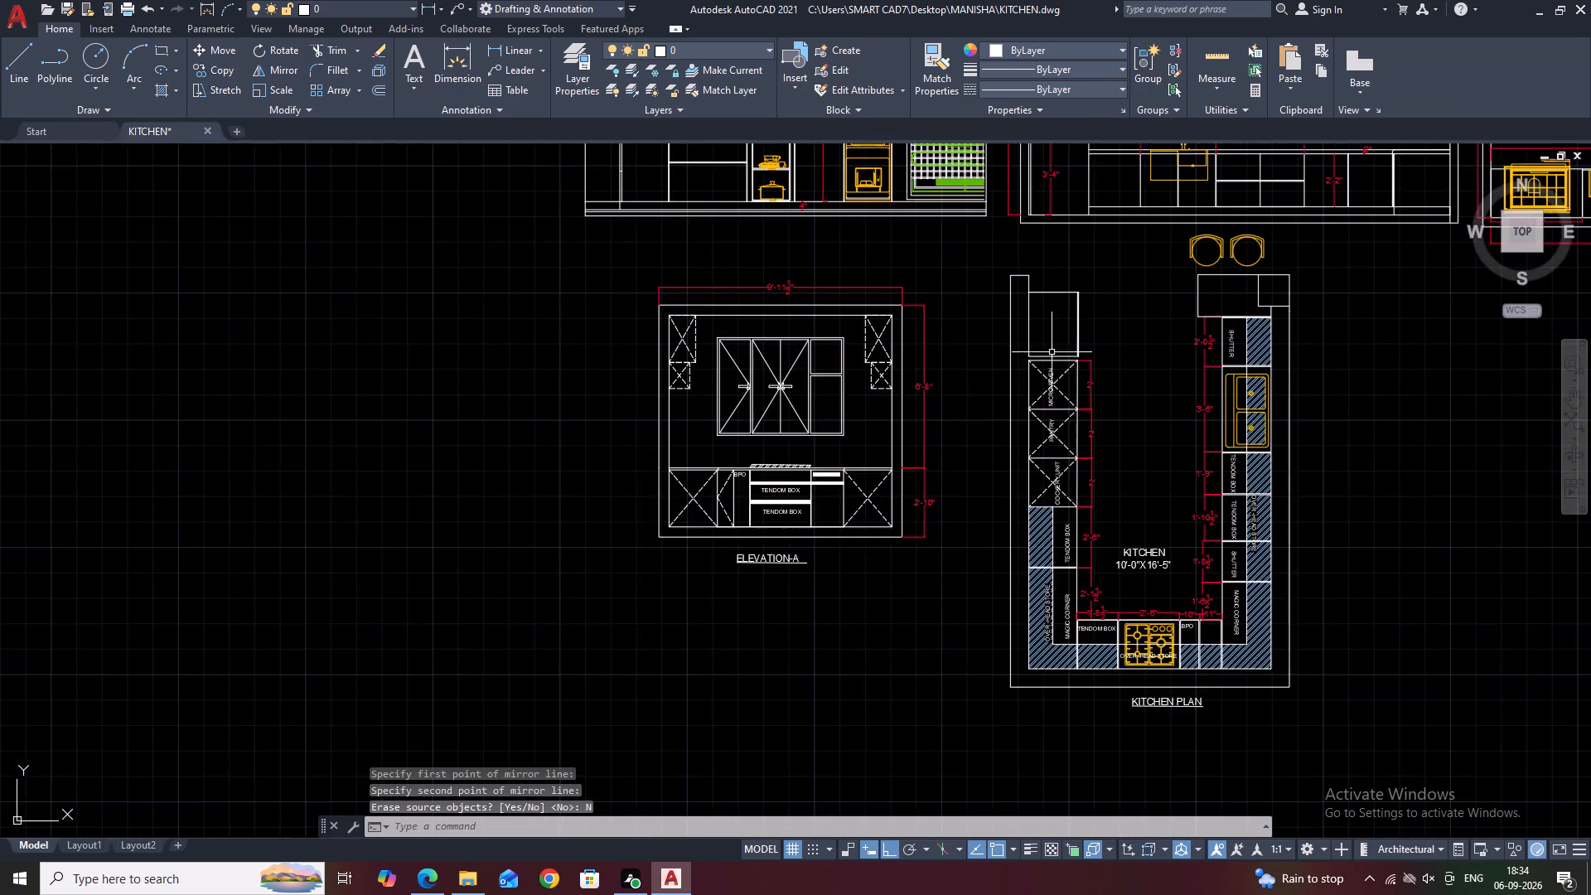
middle_drag(1013, 346, 769, 313)
middle_drag(1073, 431, 897, 426)
scroll(936, 397, down, 1)
middle_drag(962, 373, 821, 401)
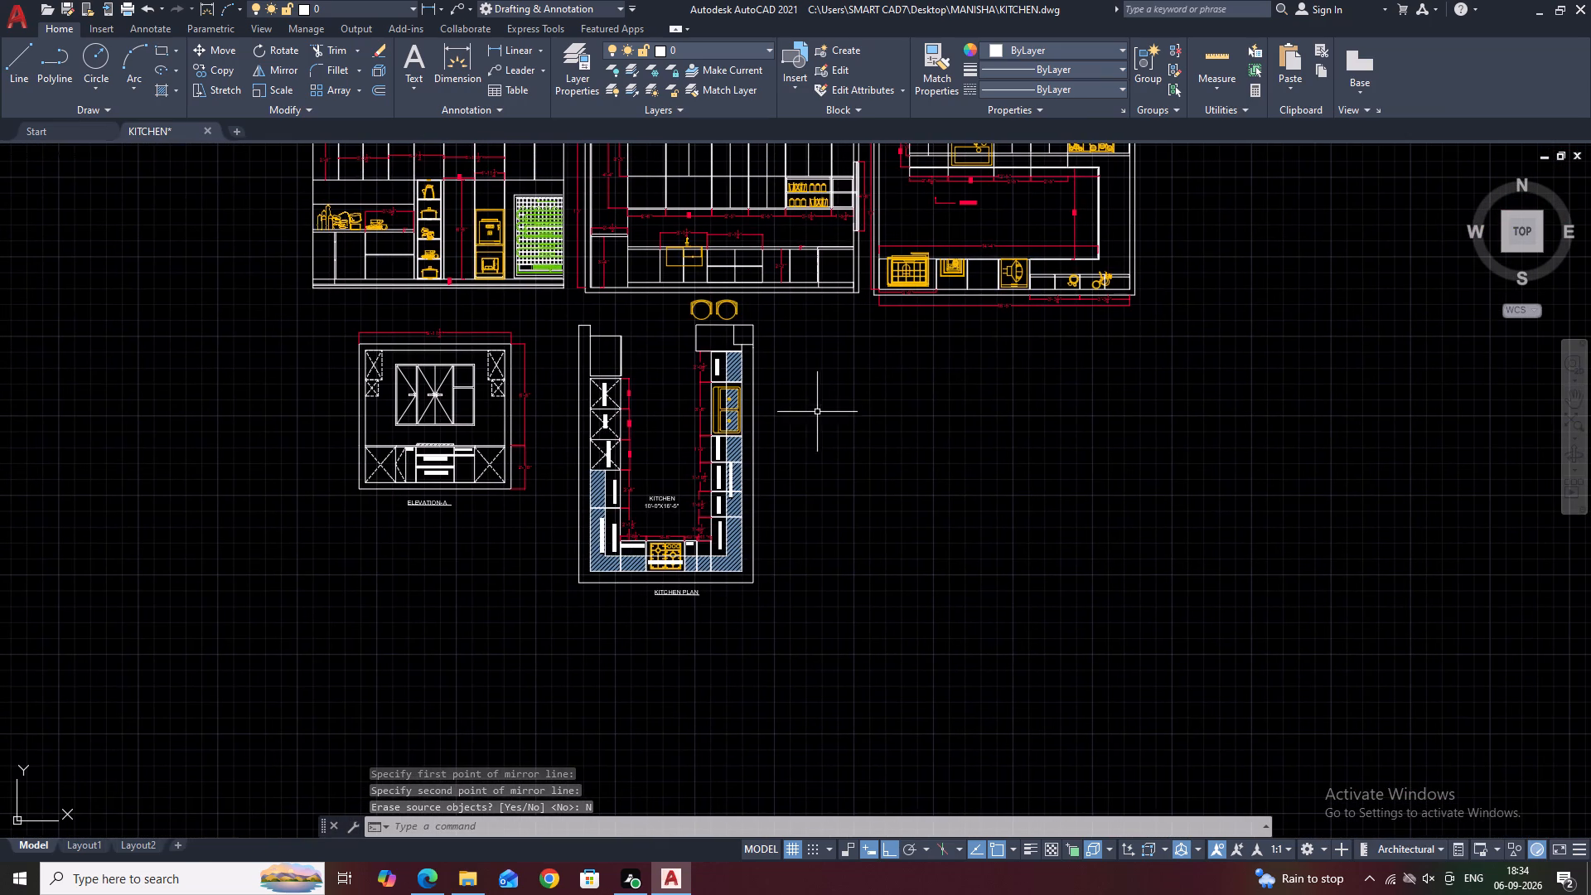
scroll(779, 338, up, 2)
scroll(690, 346, up, 1)
middle_drag(695, 355, 754, 409)
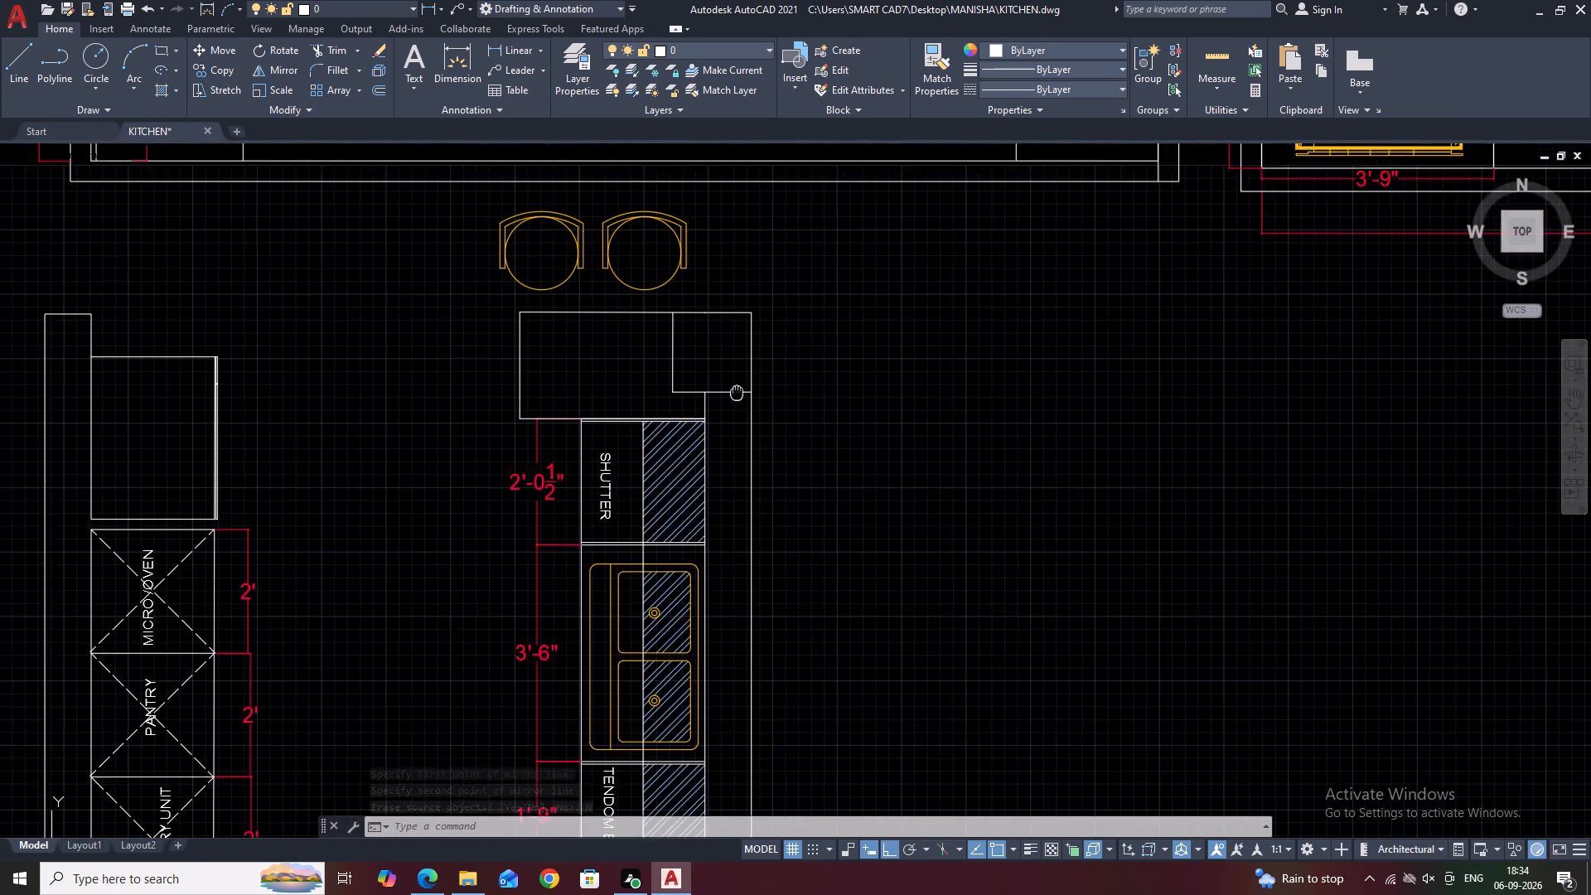
middle_drag(754, 409, 764, 417)
scroll(660, 380, up, 2)
scroll(766, 394, down, 3)
middle_drag(981, 399, 945, 366)
middle_drag(937, 482, 933, 395)
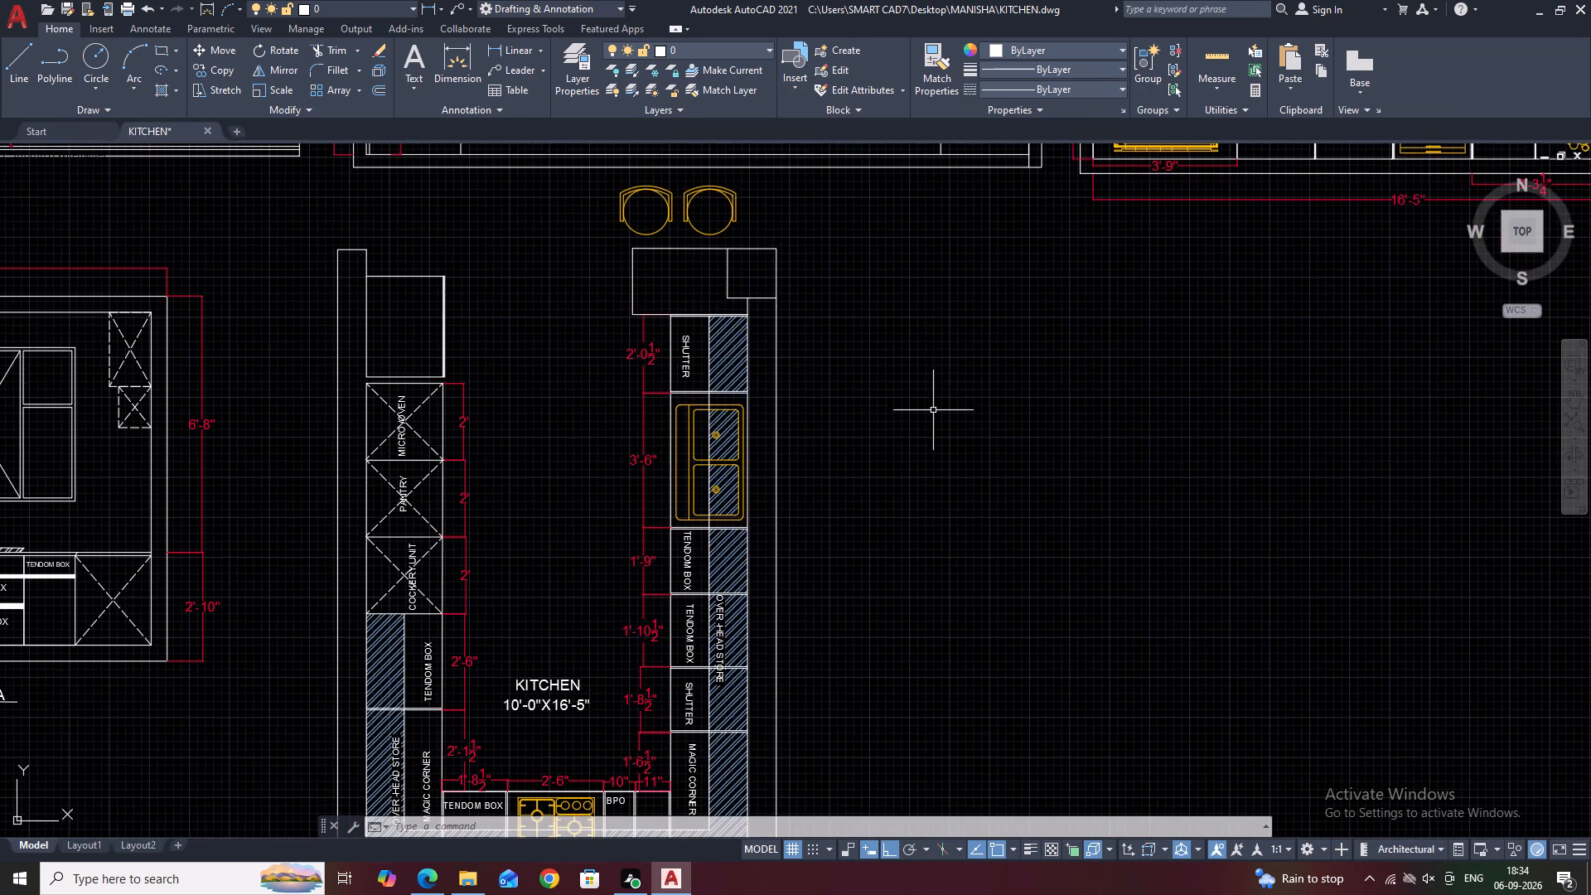
scroll(933, 412, down, 1)
middle_drag(974, 476, 951, 421)
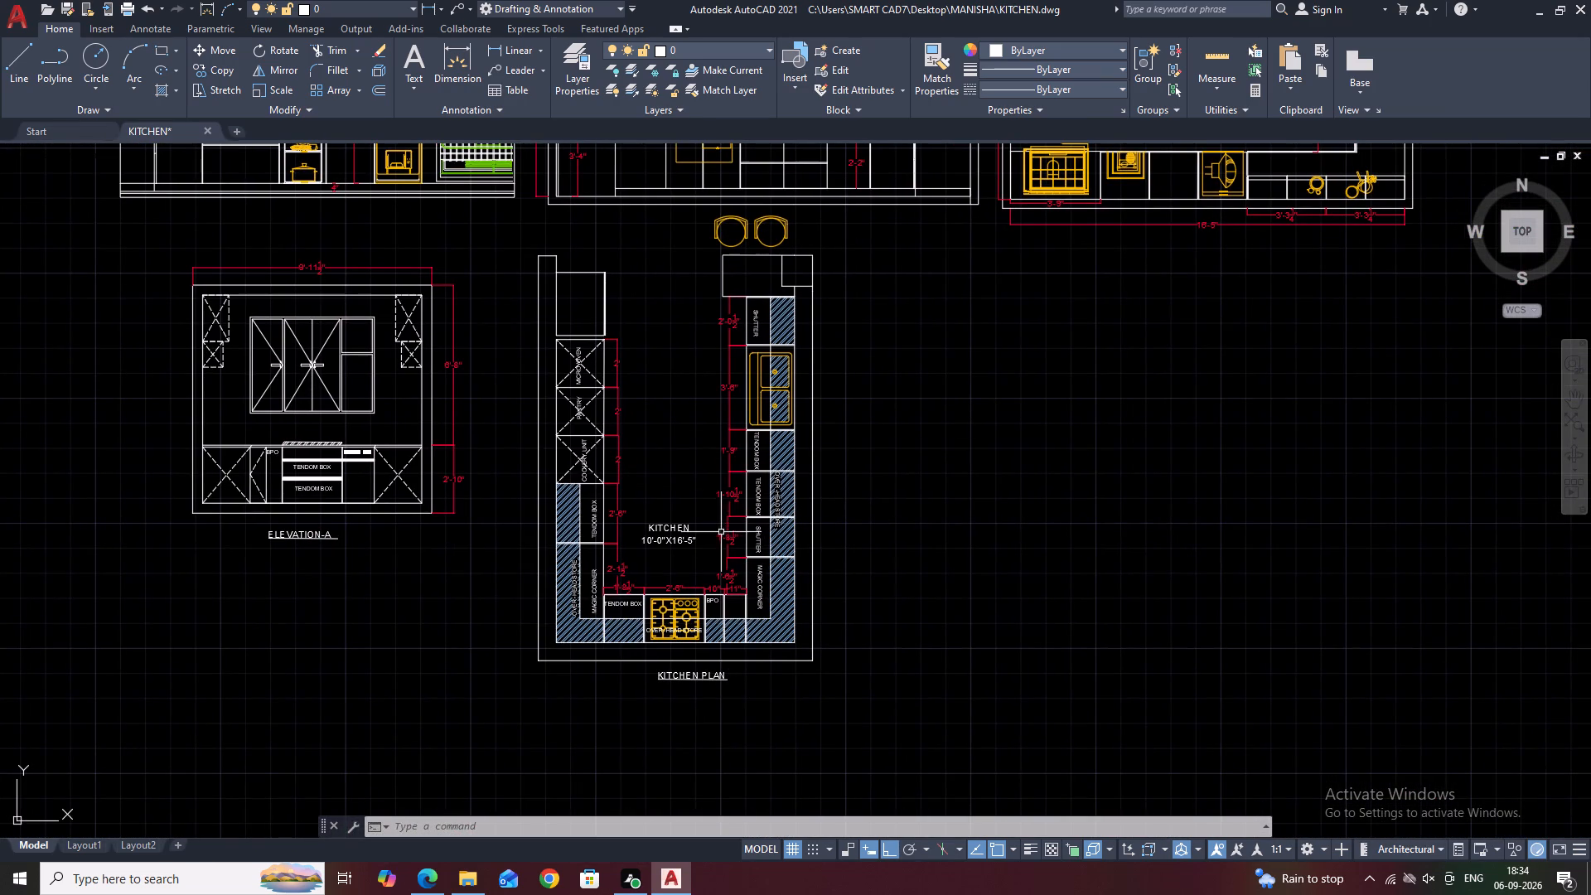
scroll(1002, 210, up, 1)
middle_drag(661, 447, 898, 375)
middle_drag(834, 525, 868, 472)
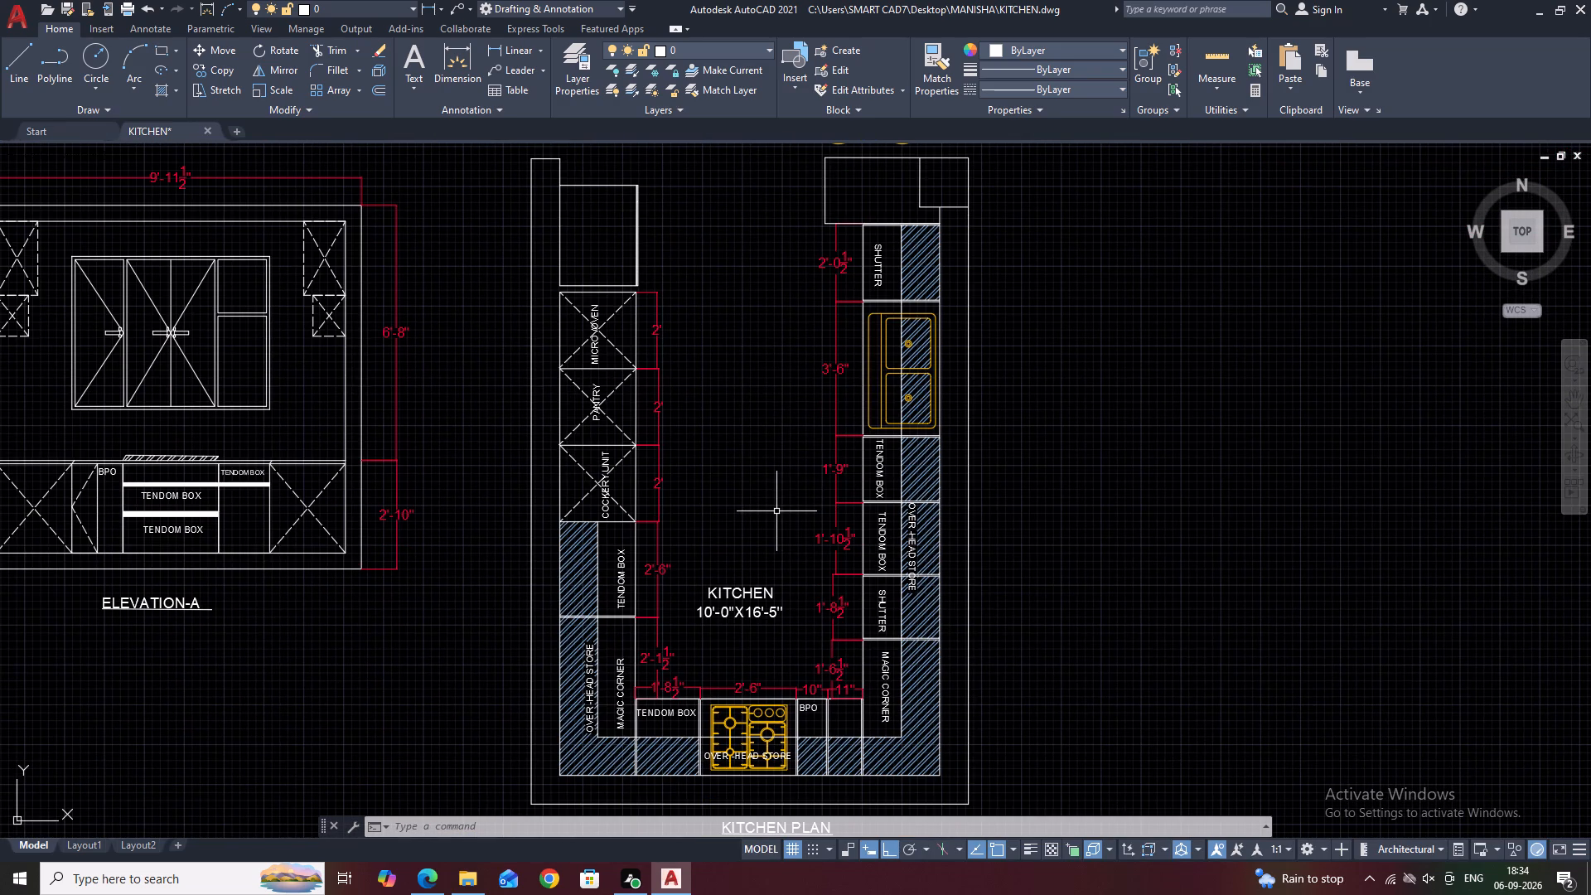
In the top view drawing, stretch the 6' dimension's upper origin point to the counter's upper-right inner corner.
scroll(789, 407, down, 3)
middle_drag(782, 356, 708, 396)
scroll(708, 396, down, 1)
scroll(828, 339, up, 4)
middle_drag(1001, 387, 831, 408)
middle_drag(1033, 381, 1014, 397)
scroll(936, 390, up, 1)
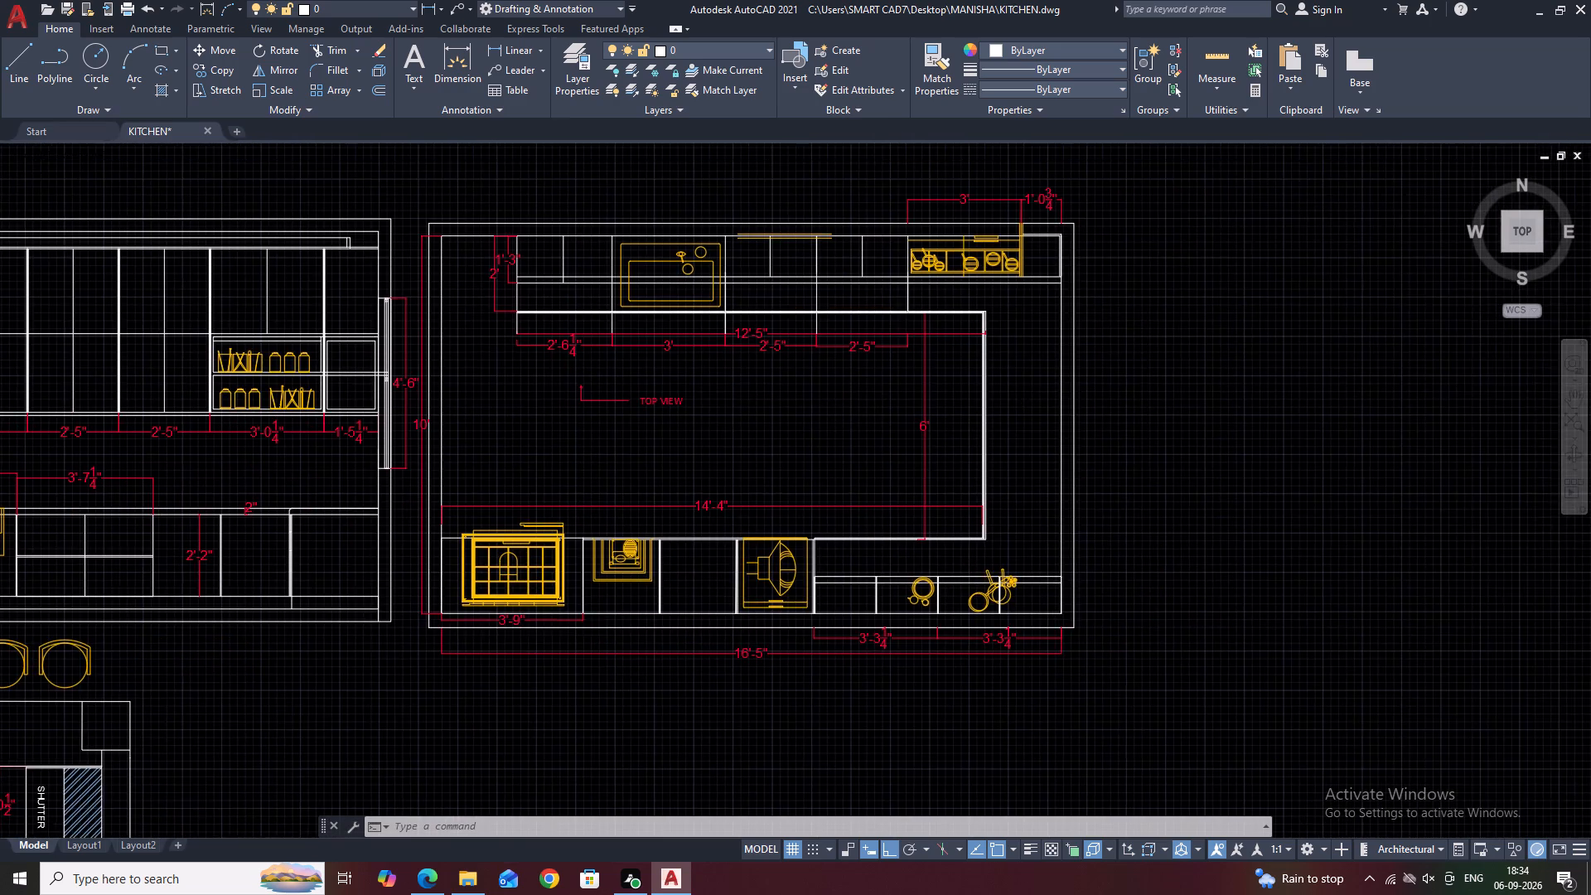
scroll(931, 389, up, 2)
drag(957, 385, 940, 372)
click(869, 331)
scroll(867, 358, down, 3)
scroll(879, 302, up, 3)
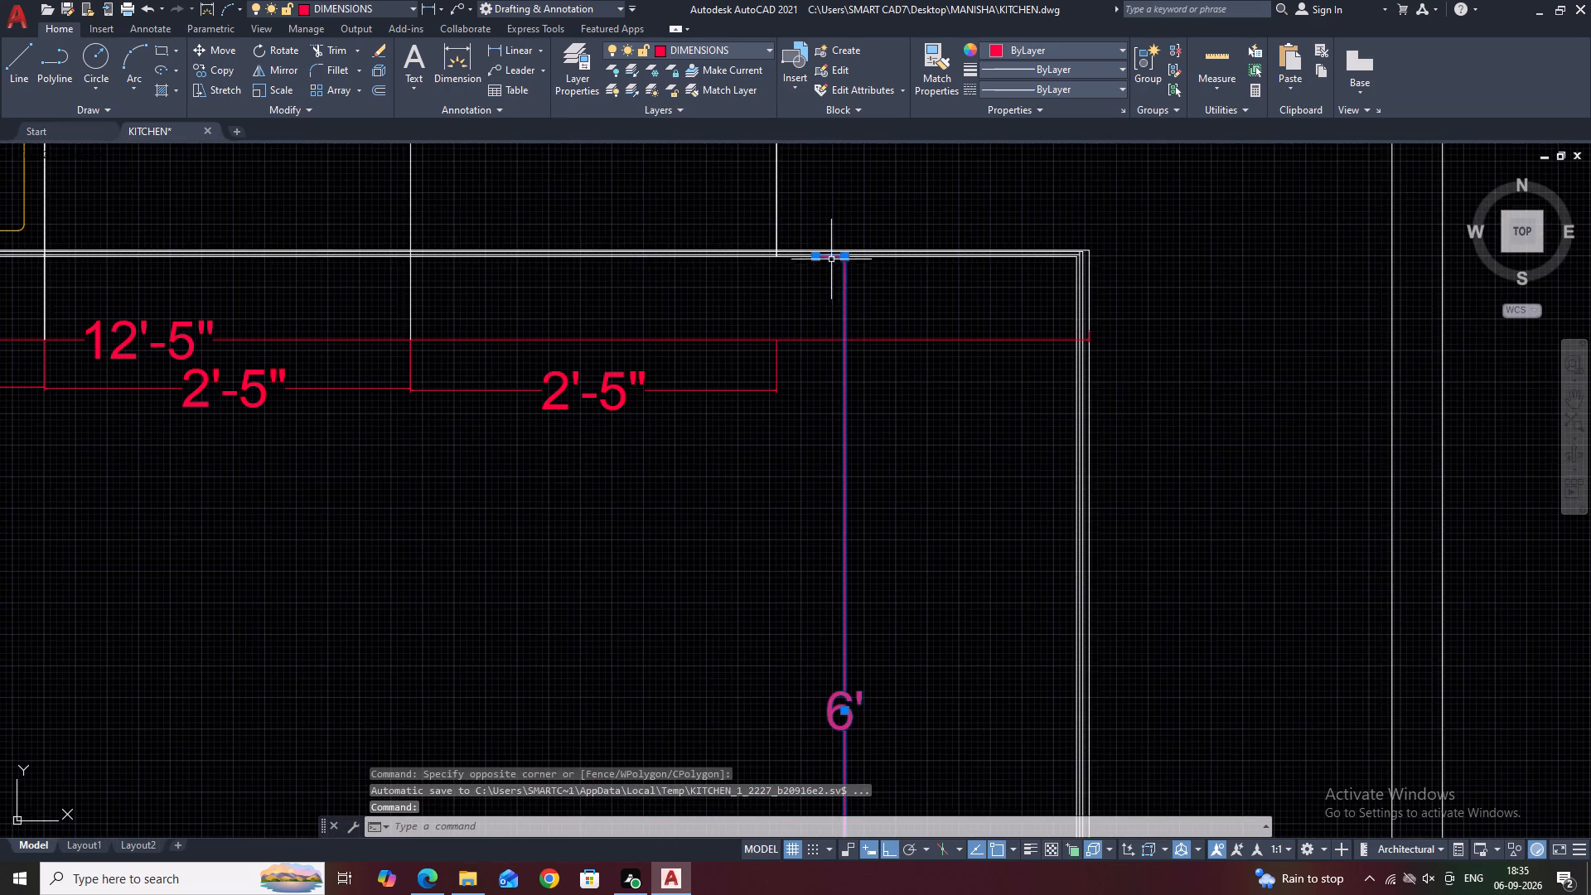
scroll(828, 256, up, 2)
click(809, 255)
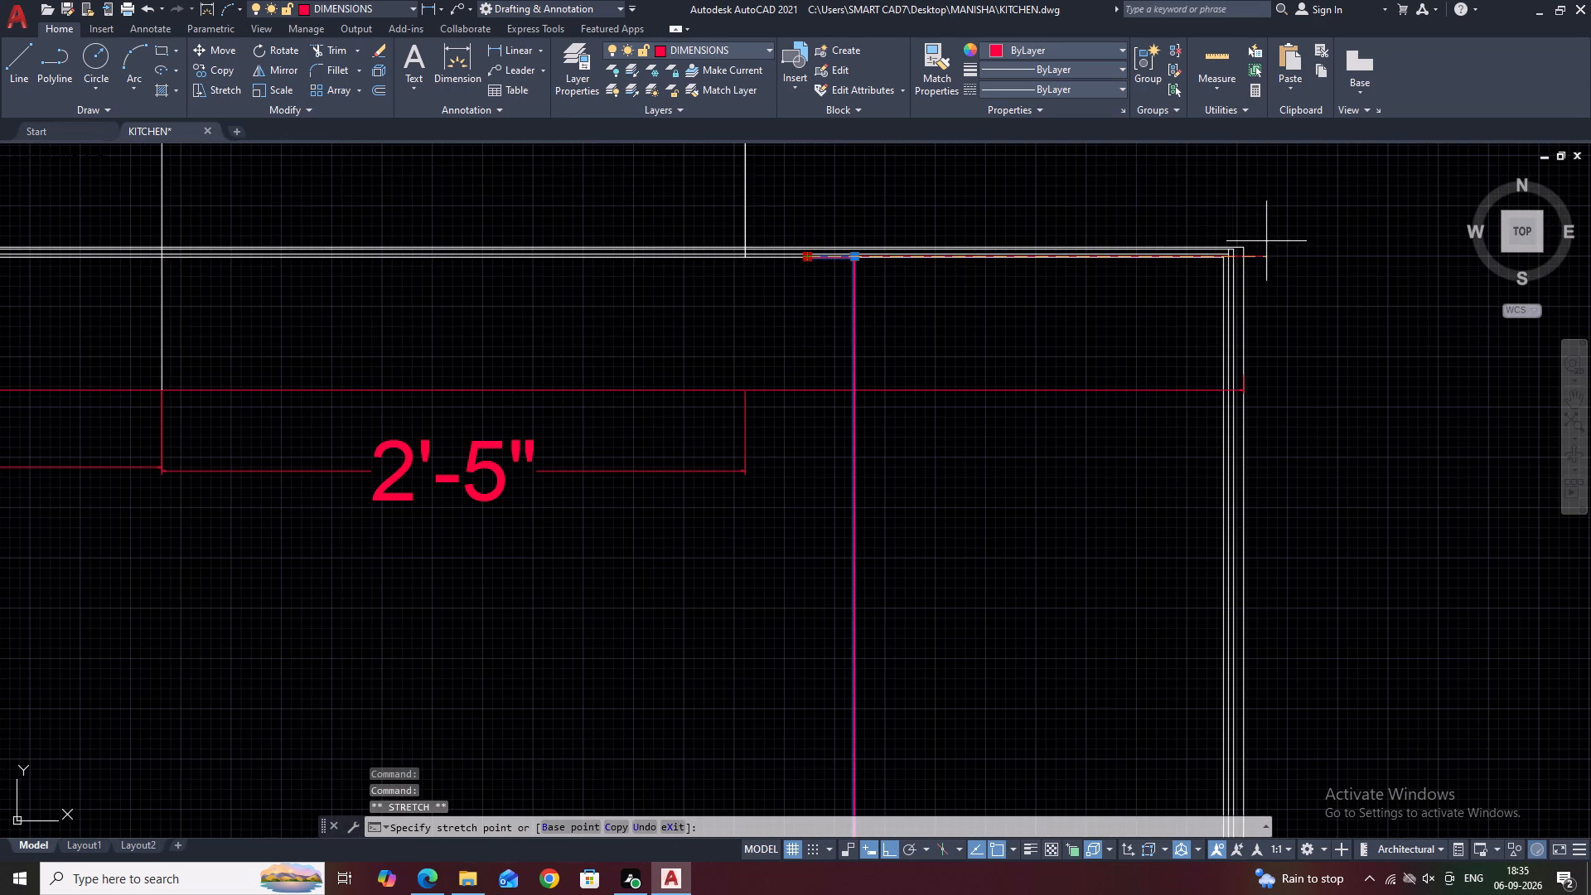
scroll(1209, 259, up, 4)
click(1252, 260)
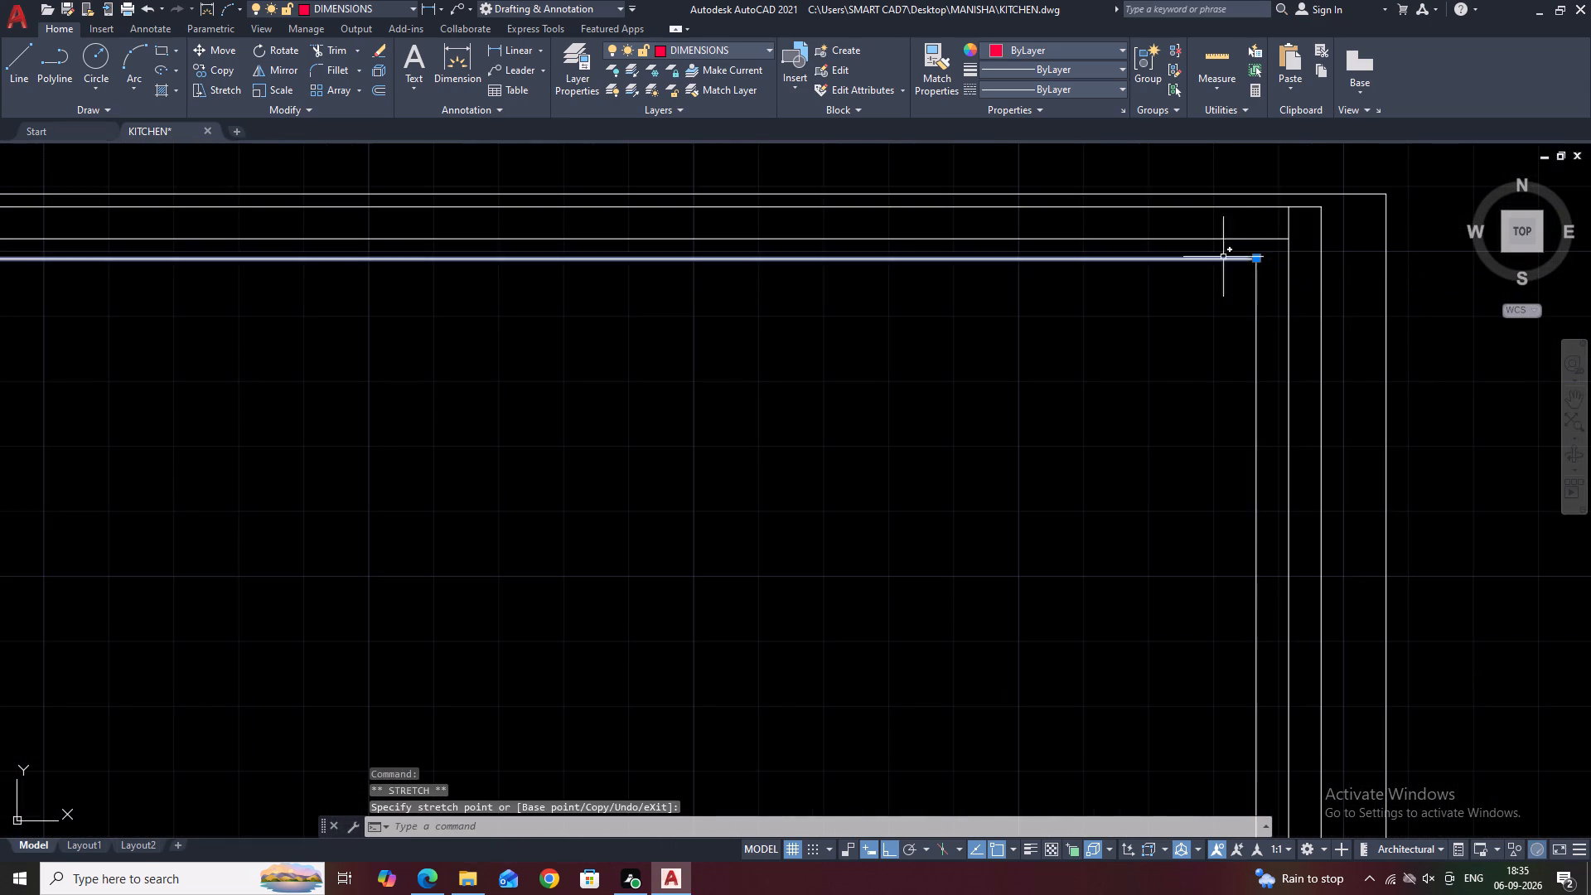
Stretch the 6' dimension's lower origin point to the counter's lower-right inner corner.
scroll(1192, 247, down, 8)
scroll(1126, 477, up, 6)
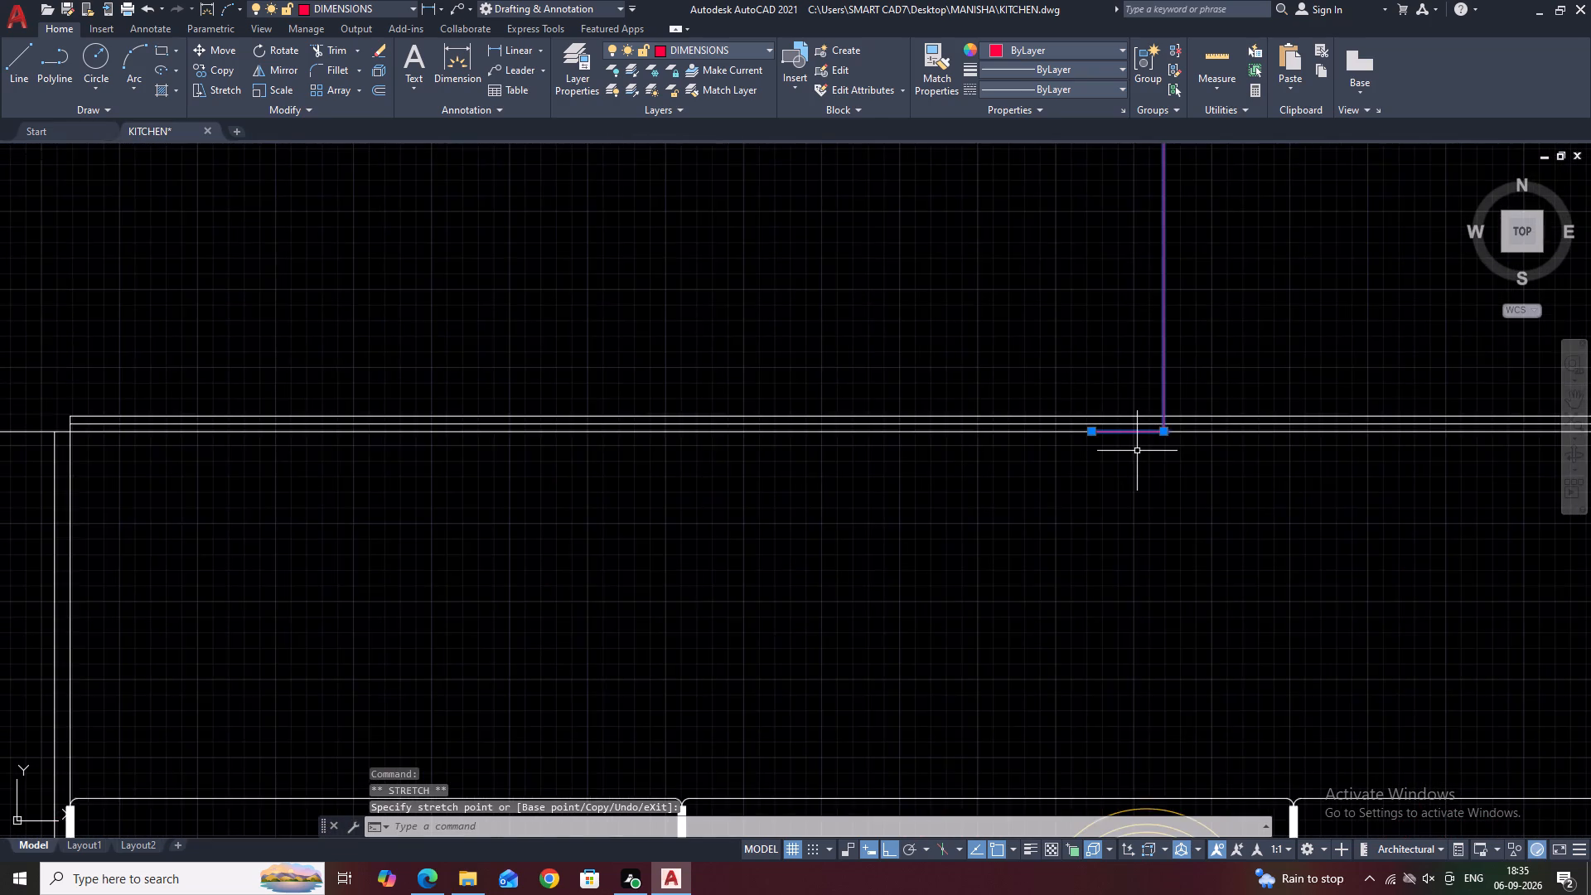
scroll(1131, 447, up, 2)
click(1027, 404)
scroll(1024, 404, down, 4)
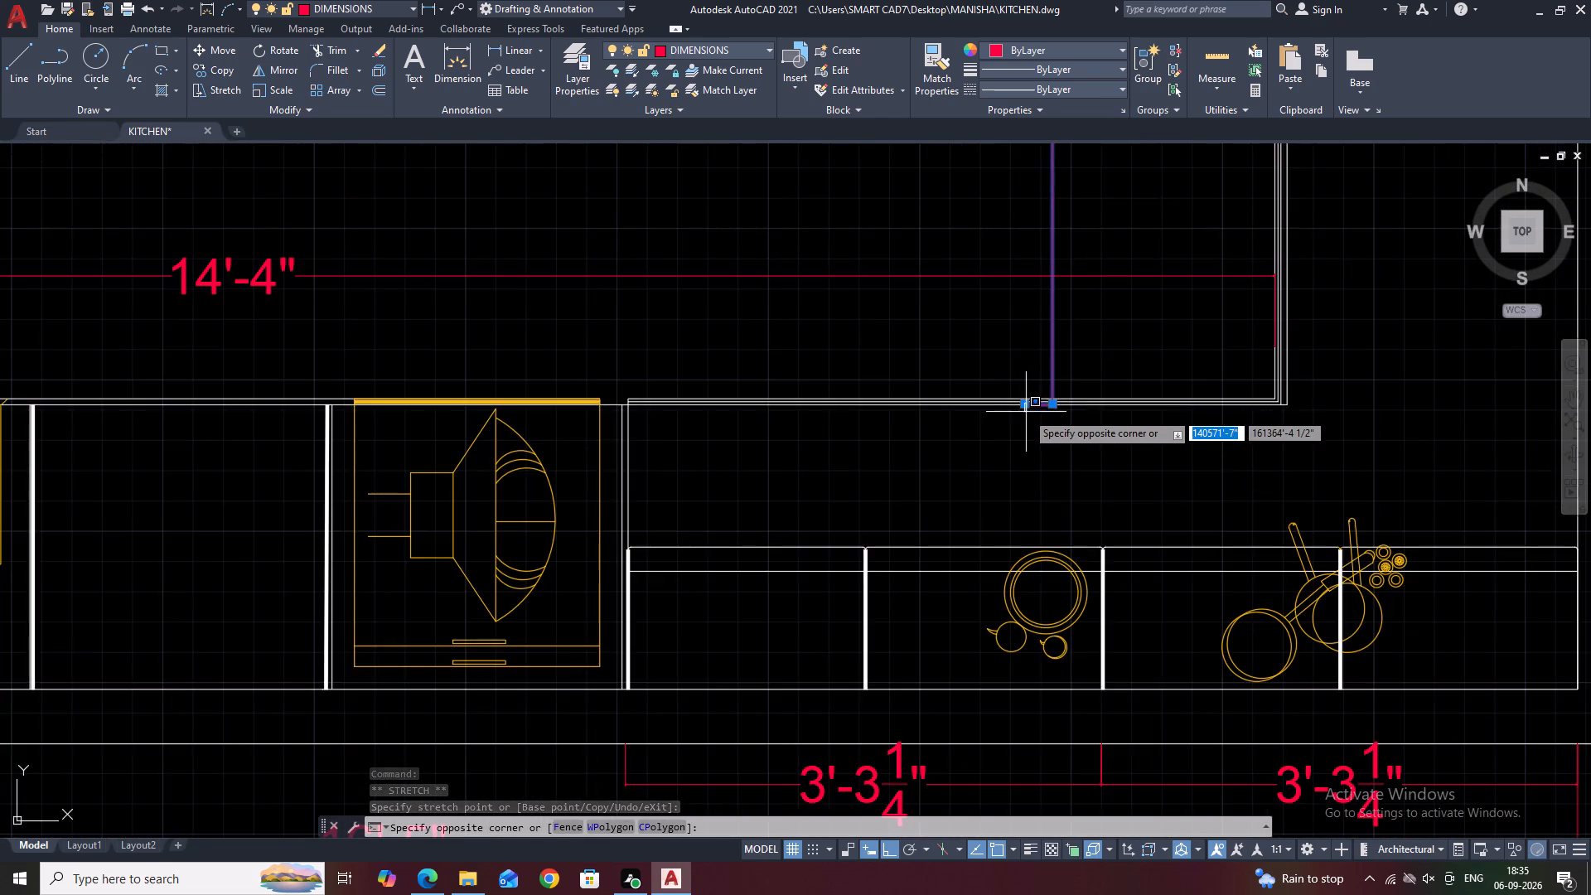
scroll(1018, 409, up, 2)
click(1023, 334)
scroll(1037, 400, up, 3)
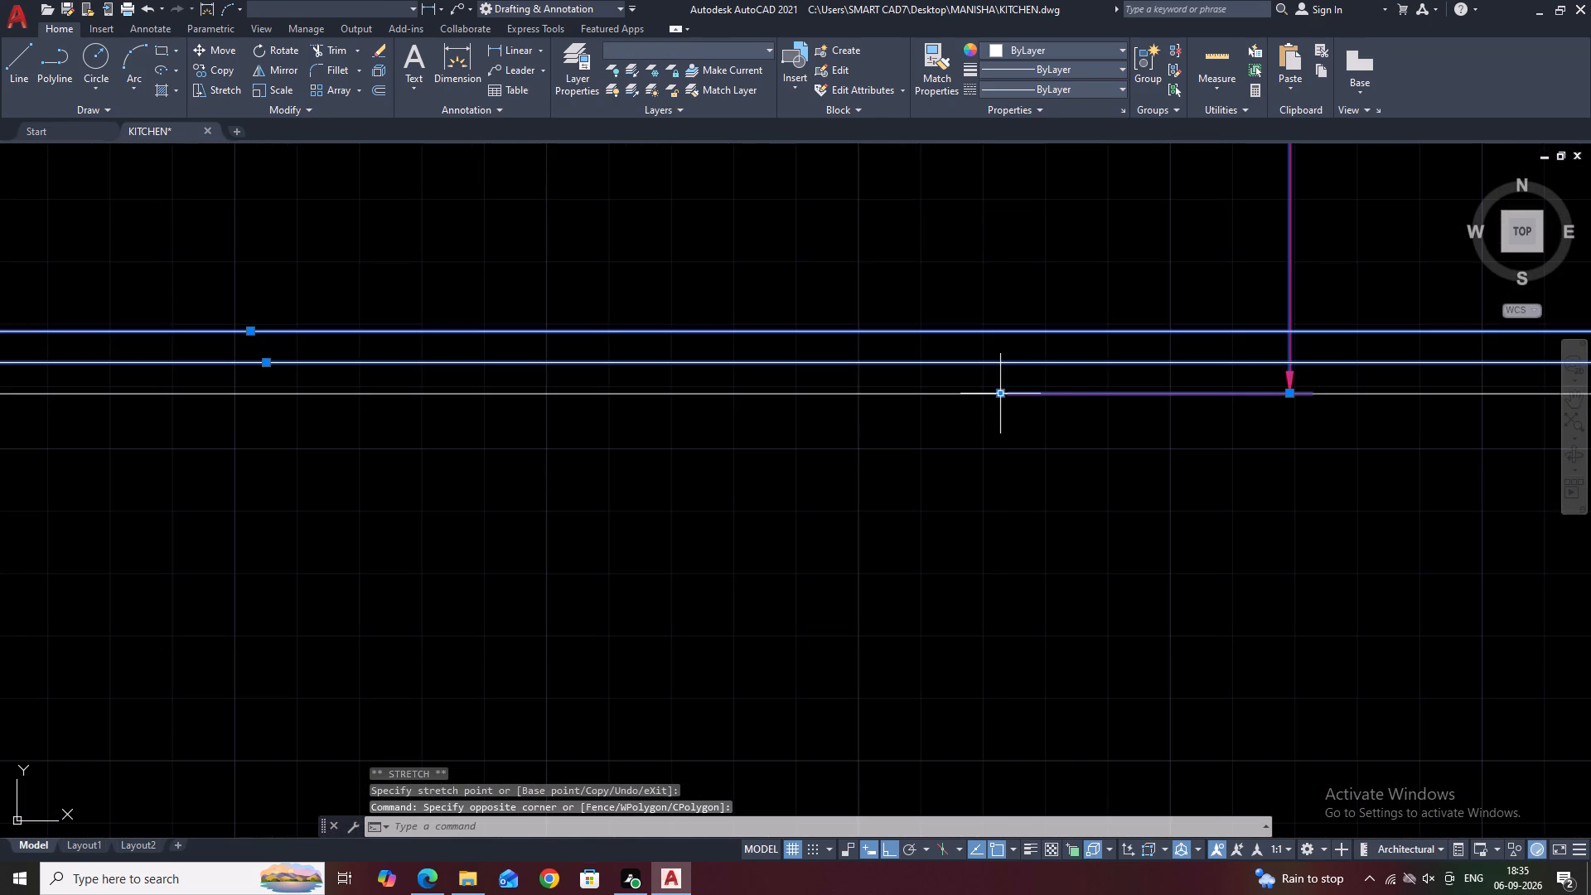
click(999, 394)
scroll(960, 336, down, 3)
scroll(1191, 373, down, 3)
middle_drag(1315, 351, 1112, 385)
scroll(1111, 388, down, 1)
scroll(1086, 405, up, 2)
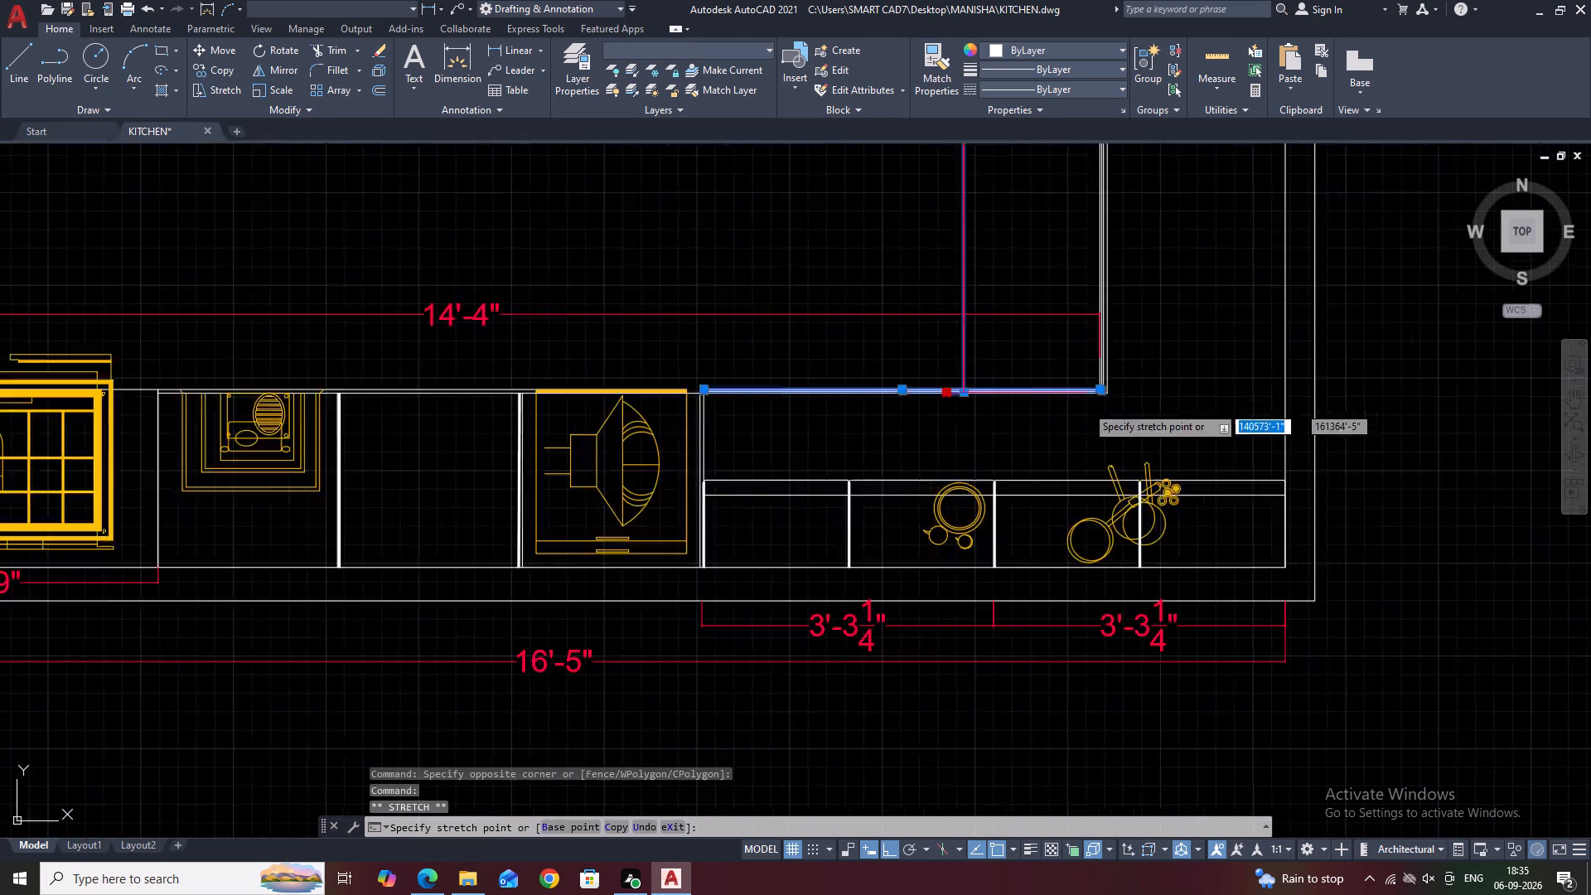
scroll(1086, 405, up, 5)
click(1217, 294)
Move the 6' dimension line right, closer to the counter's inner vertical edge.
scroll(1129, 323, down, 3)
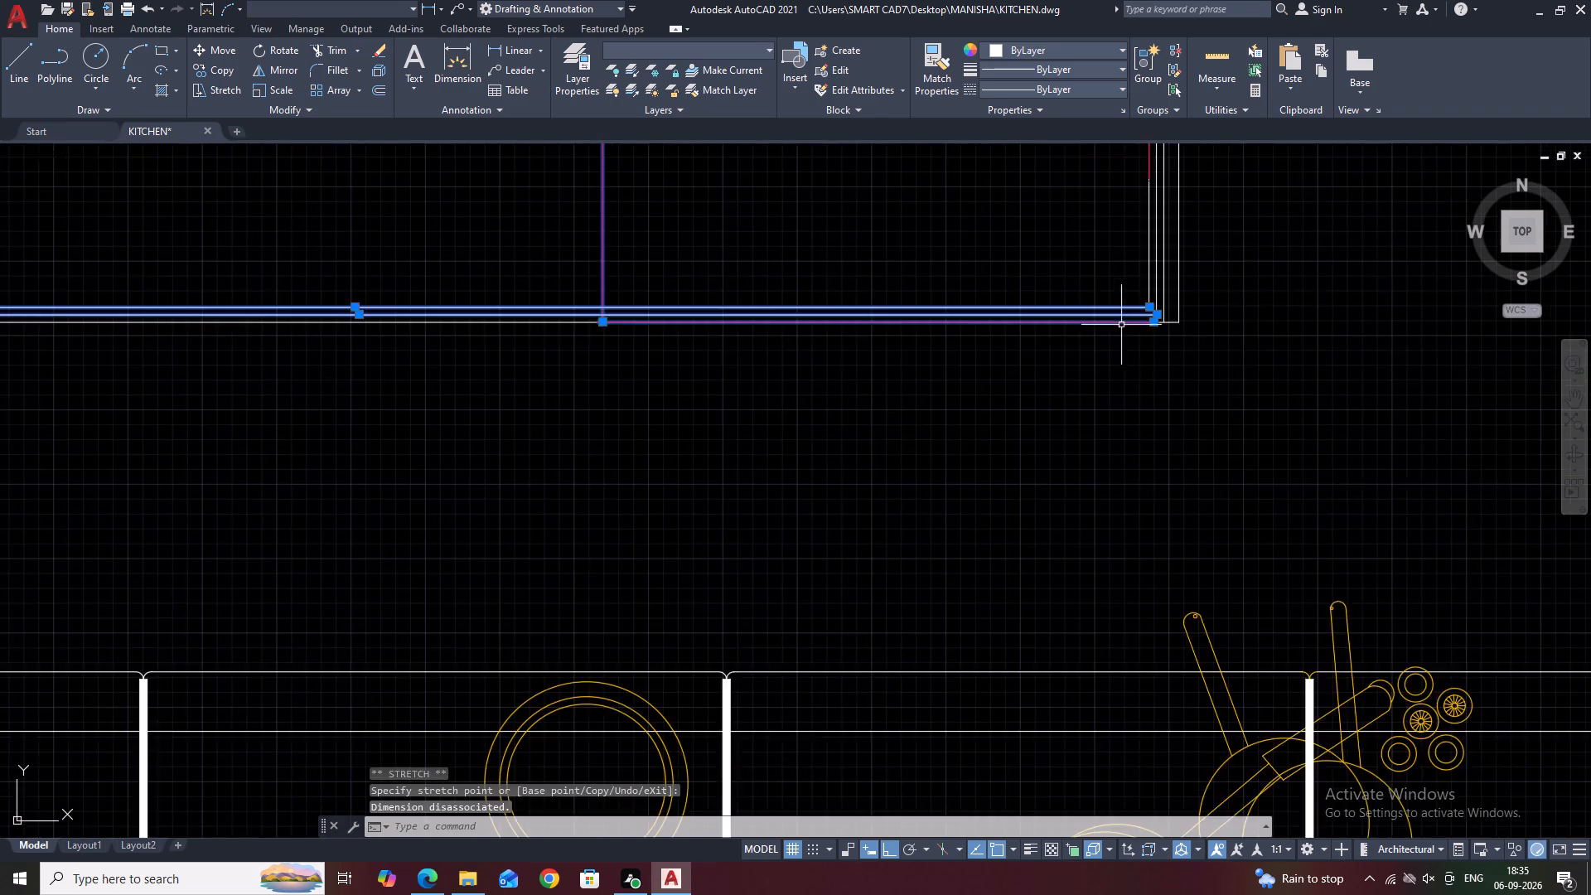
middle_drag(1130, 352, 1178, 526)
scroll(1179, 488, down, 3)
click(1049, 230)
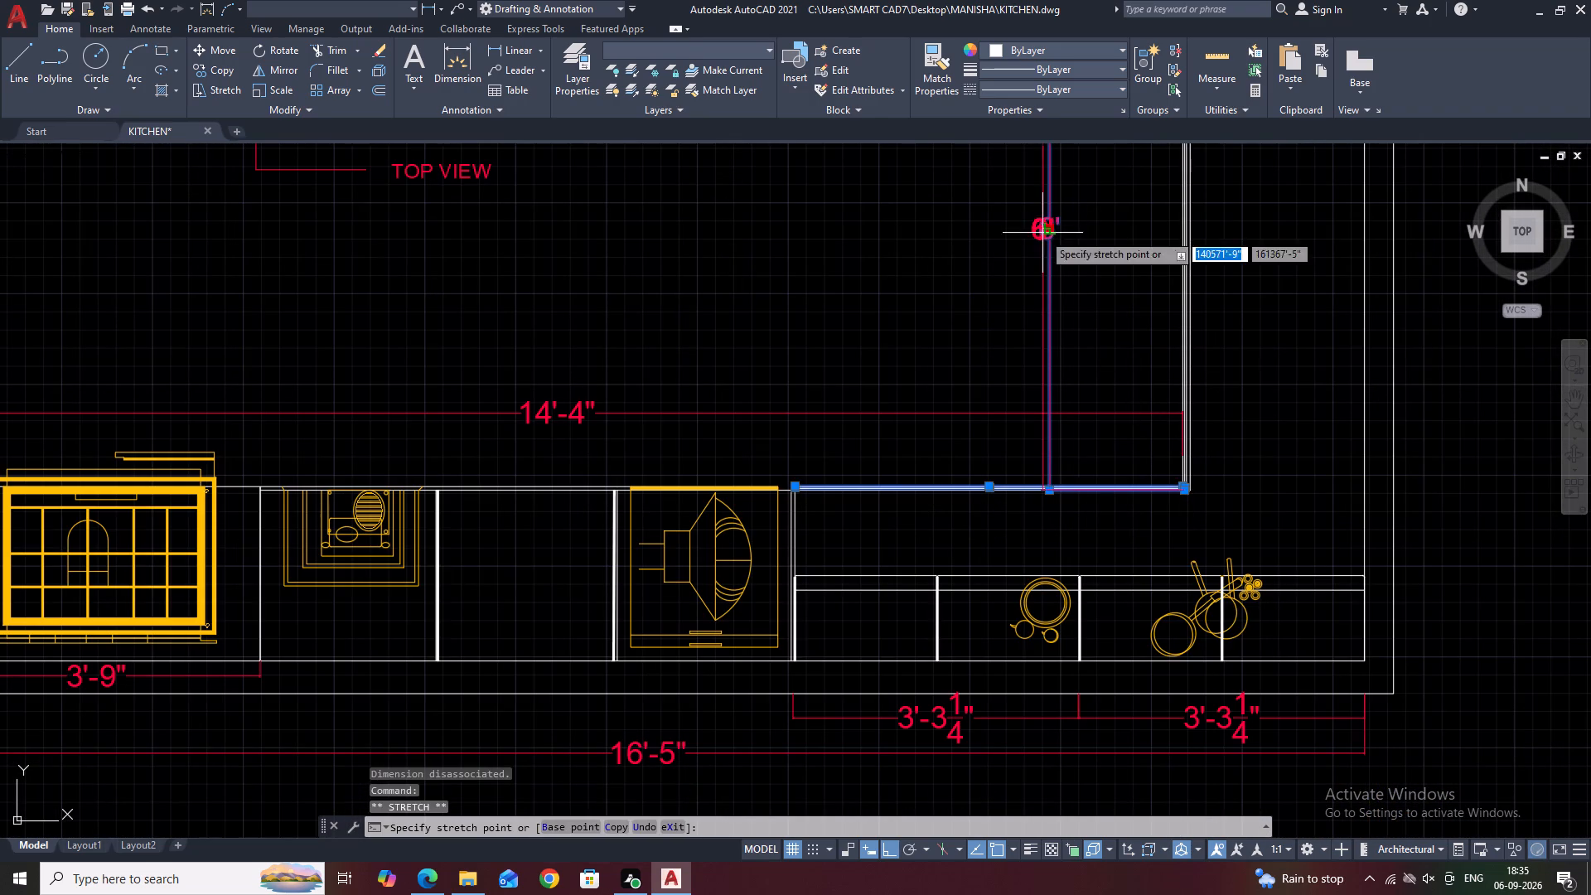
click(1131, 236)
Move the 14'-4" dimension line down, closer to the lower counter edge, and clear the selection.
scroll(1108, 249, down, 3)
middle_drag(1099, 267, 1109, 333)
scroll(1029, 373, up, 2)
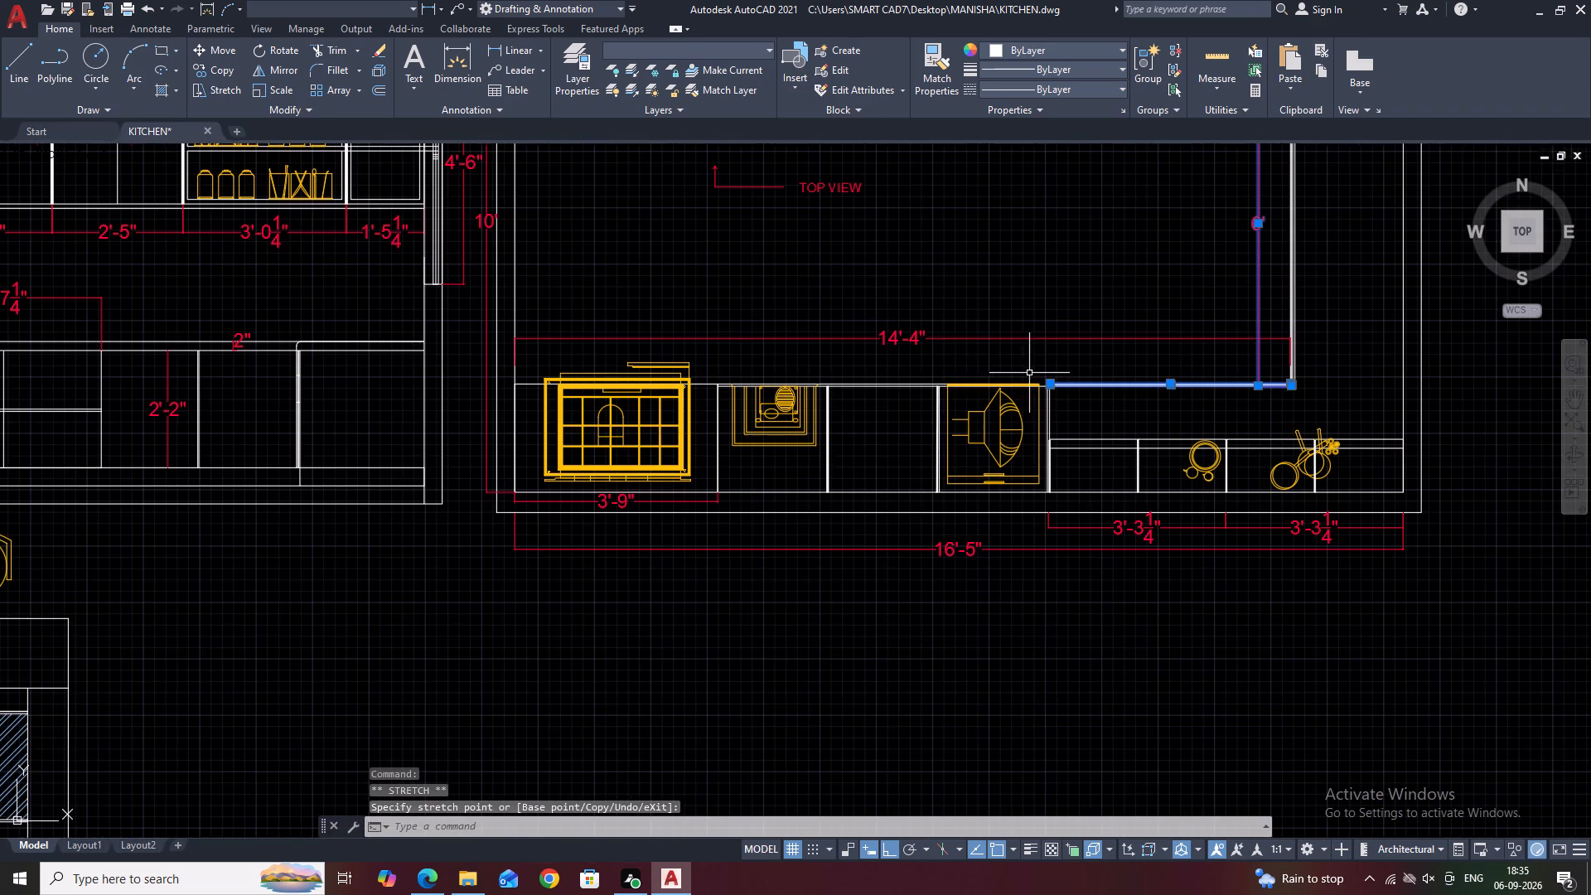
drag(982, 316, 980, 329)
drag(956, 346, 941, 349)
scroll(936, 348, up, 3)
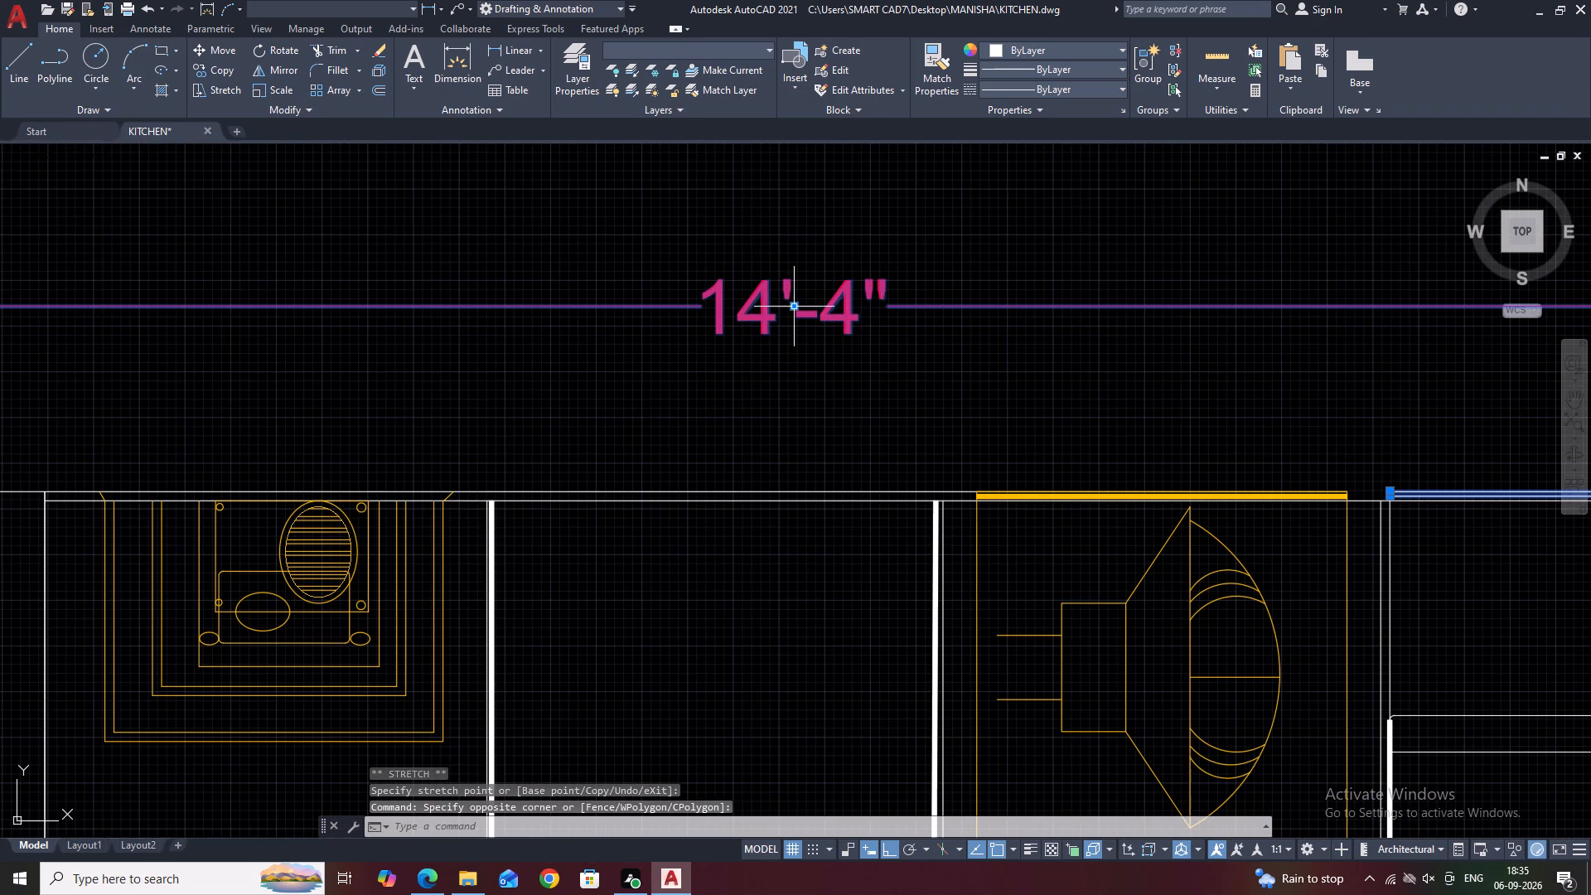
click(794, 306)
click(792, 368)
scroll(790, 340, down, 2)
right_click(864, 268)
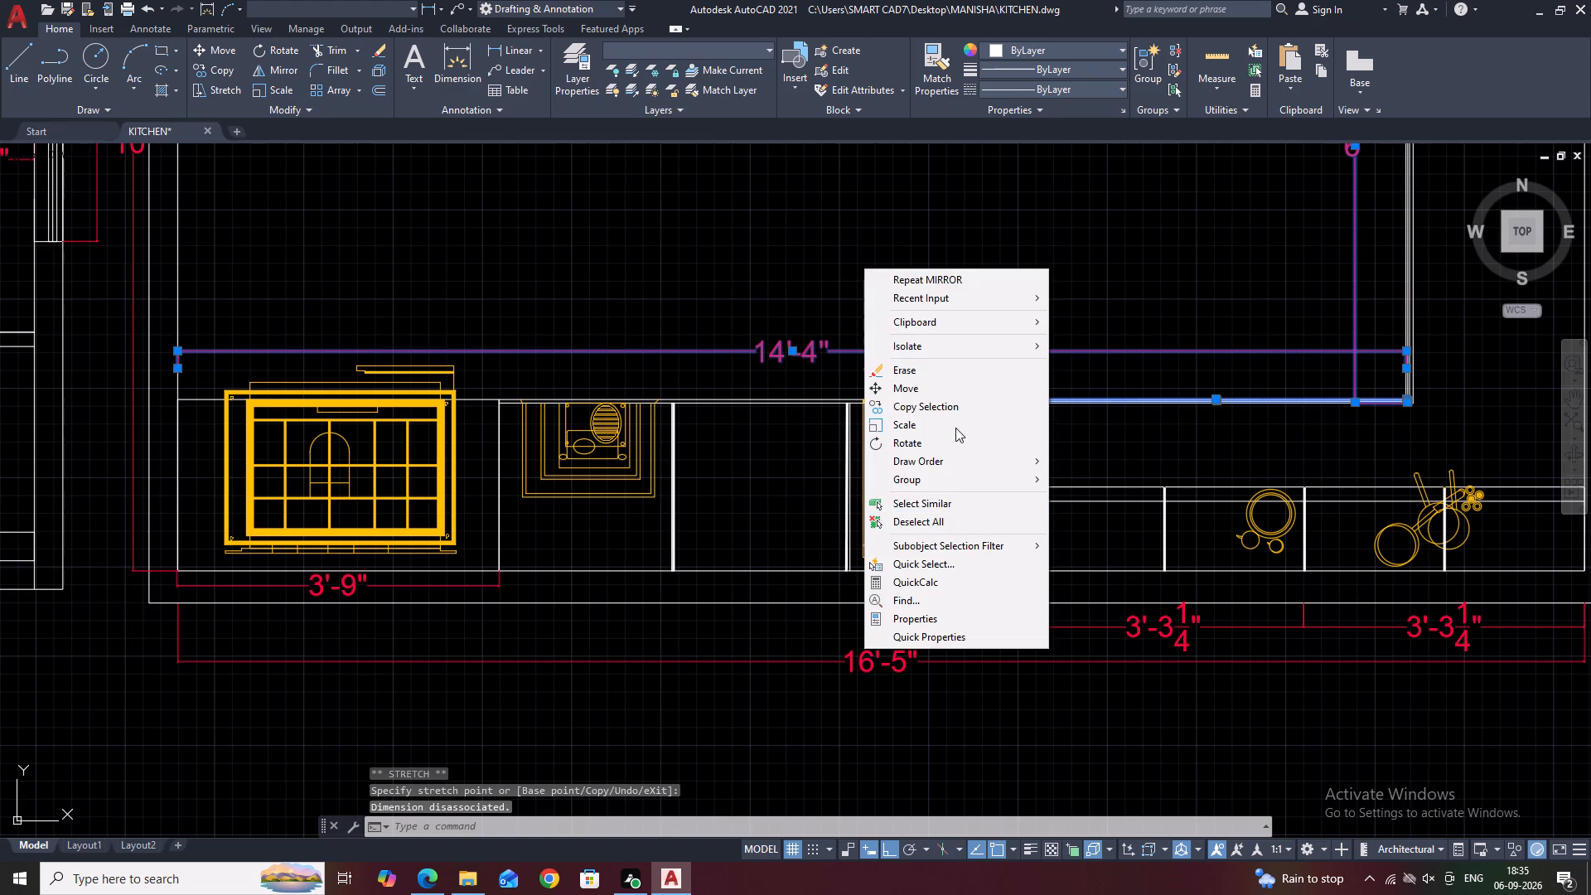
click(970, 527)
Lower the 3' and 1'-0 3/4" dimension lines together toward the top wall and clear the selection.
scroll(854, 346, down, 2)
middle_drag(1030, 269, 972, 383)
middle_drag(1110, 342, 1075, 392)
scroll(978, 242, up, 2)
middle_drag(1074, 225, 1061, 322)
scroll(1058, 320, up, 2)
drag(1155, 242, 1128, 265)
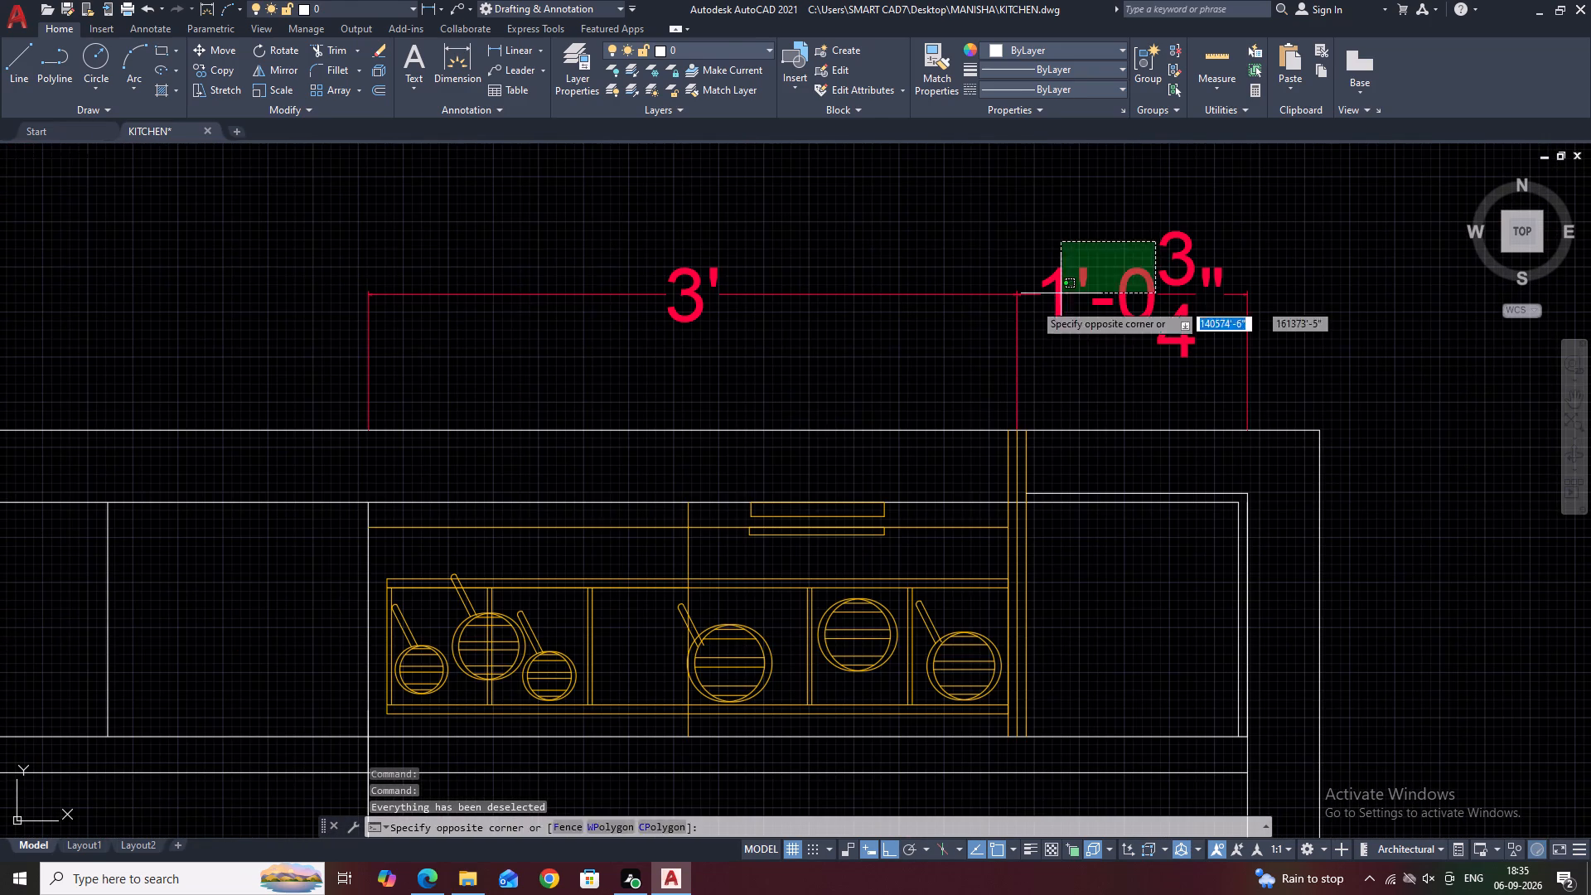
click(1013, 315)
scroll(1049, 316, up, 3)
drag(907, 231, 906, 239)
click(921, 377)
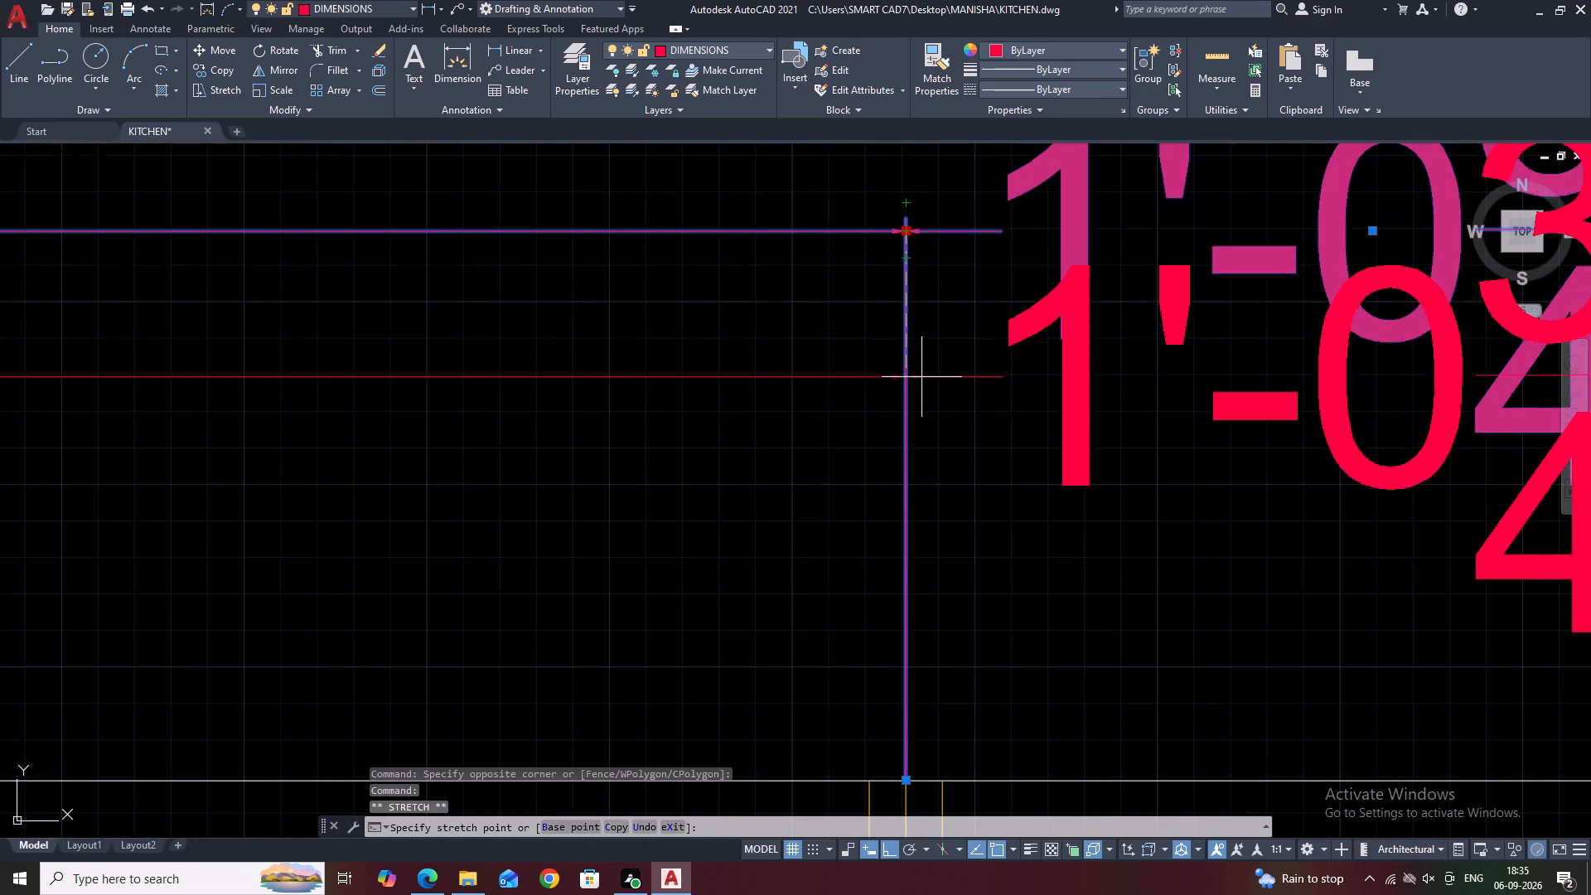
scroll(902, 336, down, 5)
right_click(940, 264)
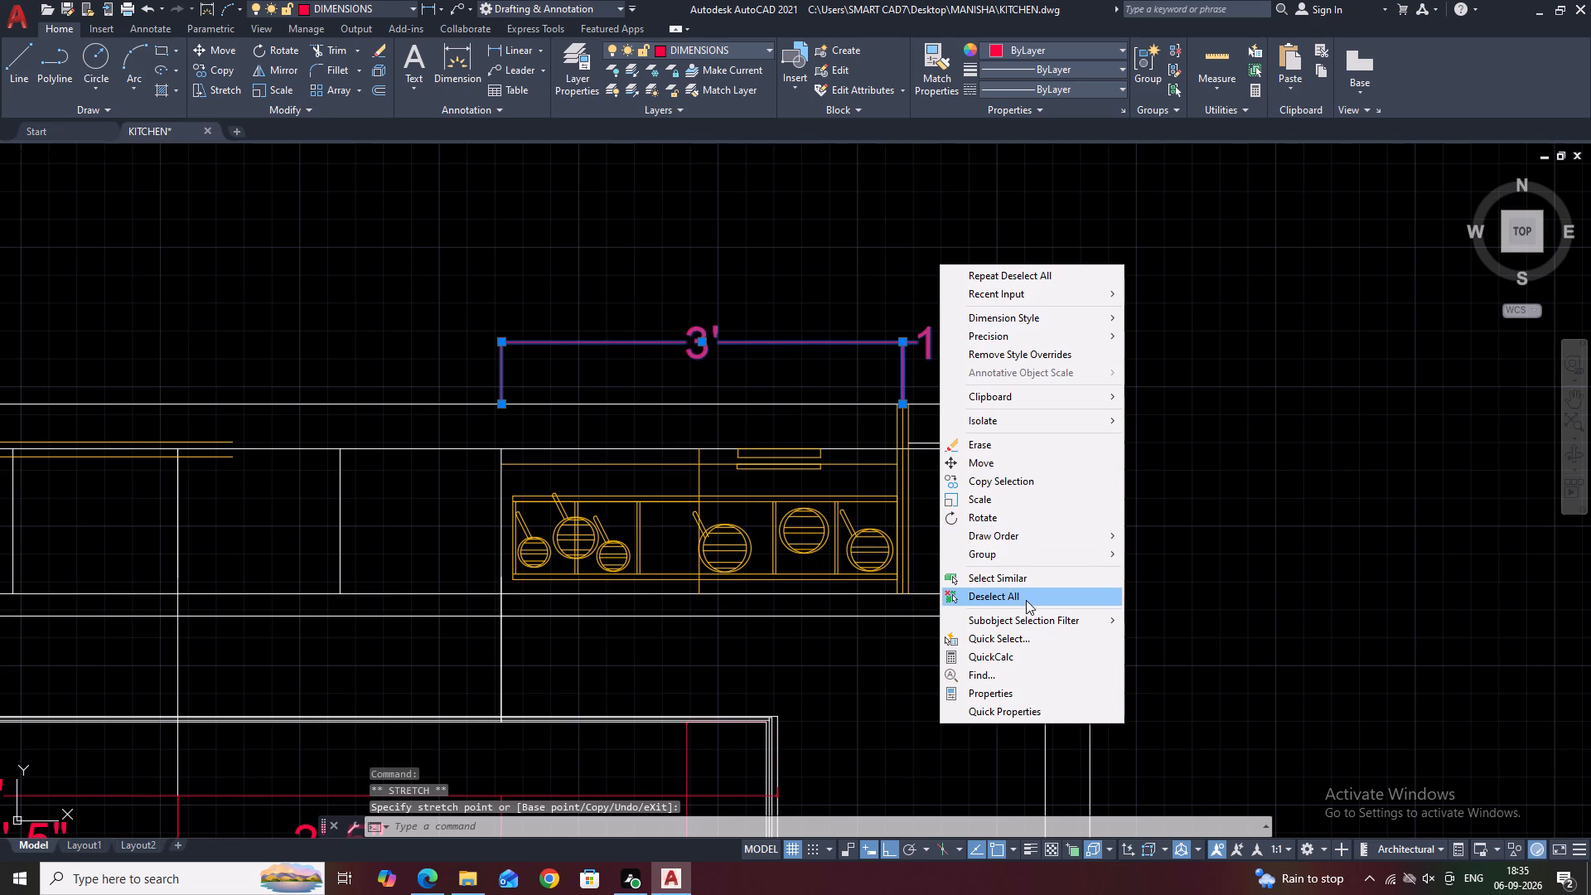
click(1026, 601)
Move the 16'-5" overall dimension line up, closer to the bottom wall of the top view drawing.
scroll(904, 422, down, 3)
middle_drag(970, 419, 1042, 322)
scroll(1023, 341, down, 1)
middle_drag(1011, 416, 1067, 367)
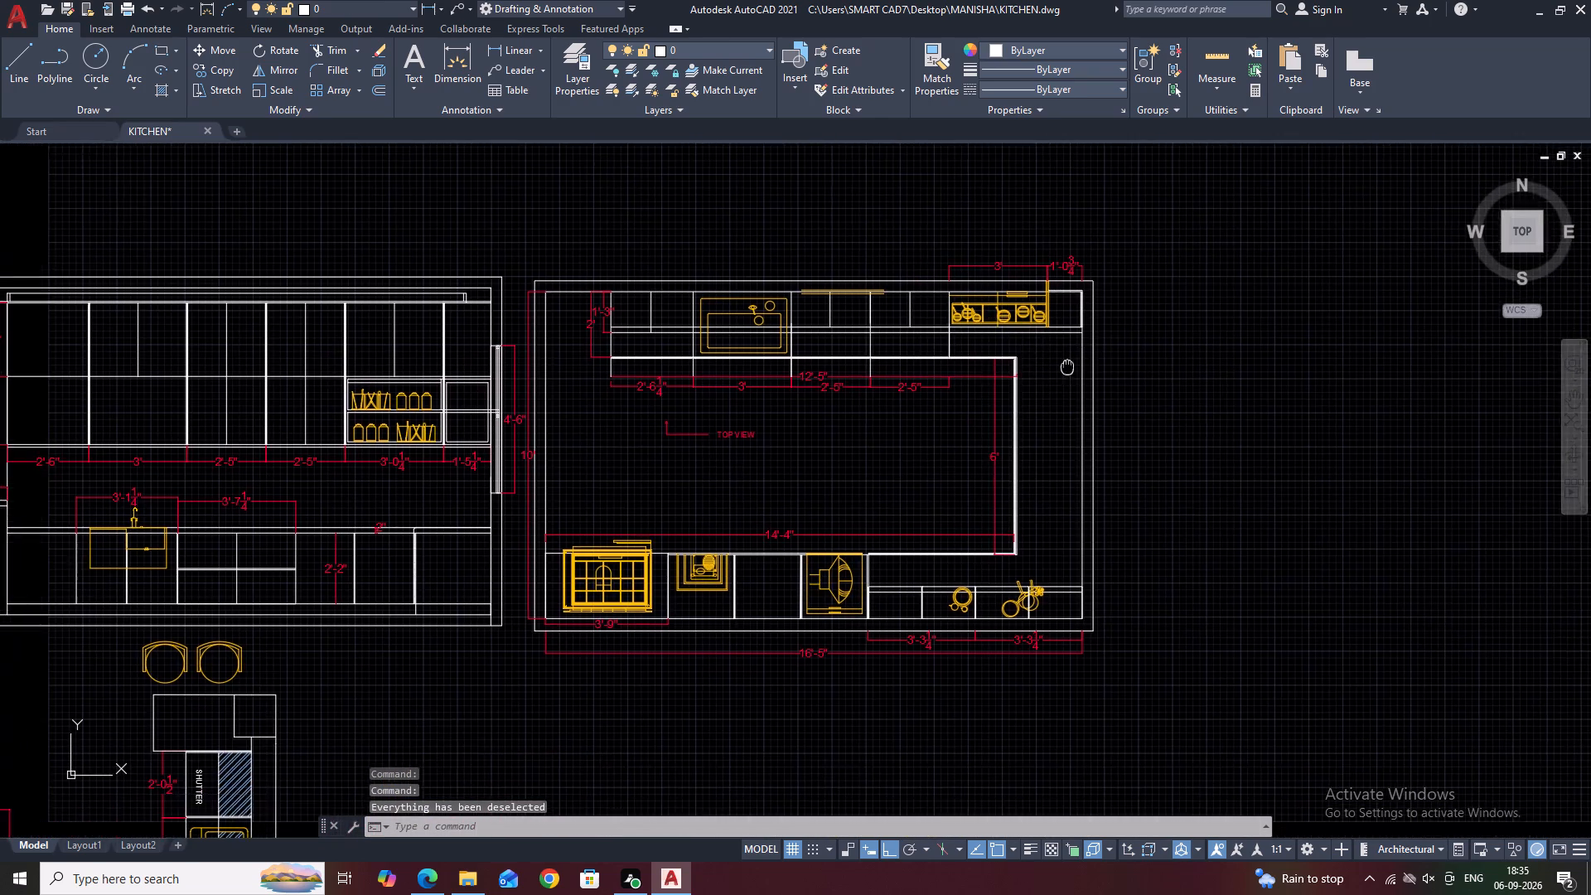
middle_drag(365, 433, 612, 380)
middle_drag(529, 496, 647, 418)
scroll(729, 369, down, 1)
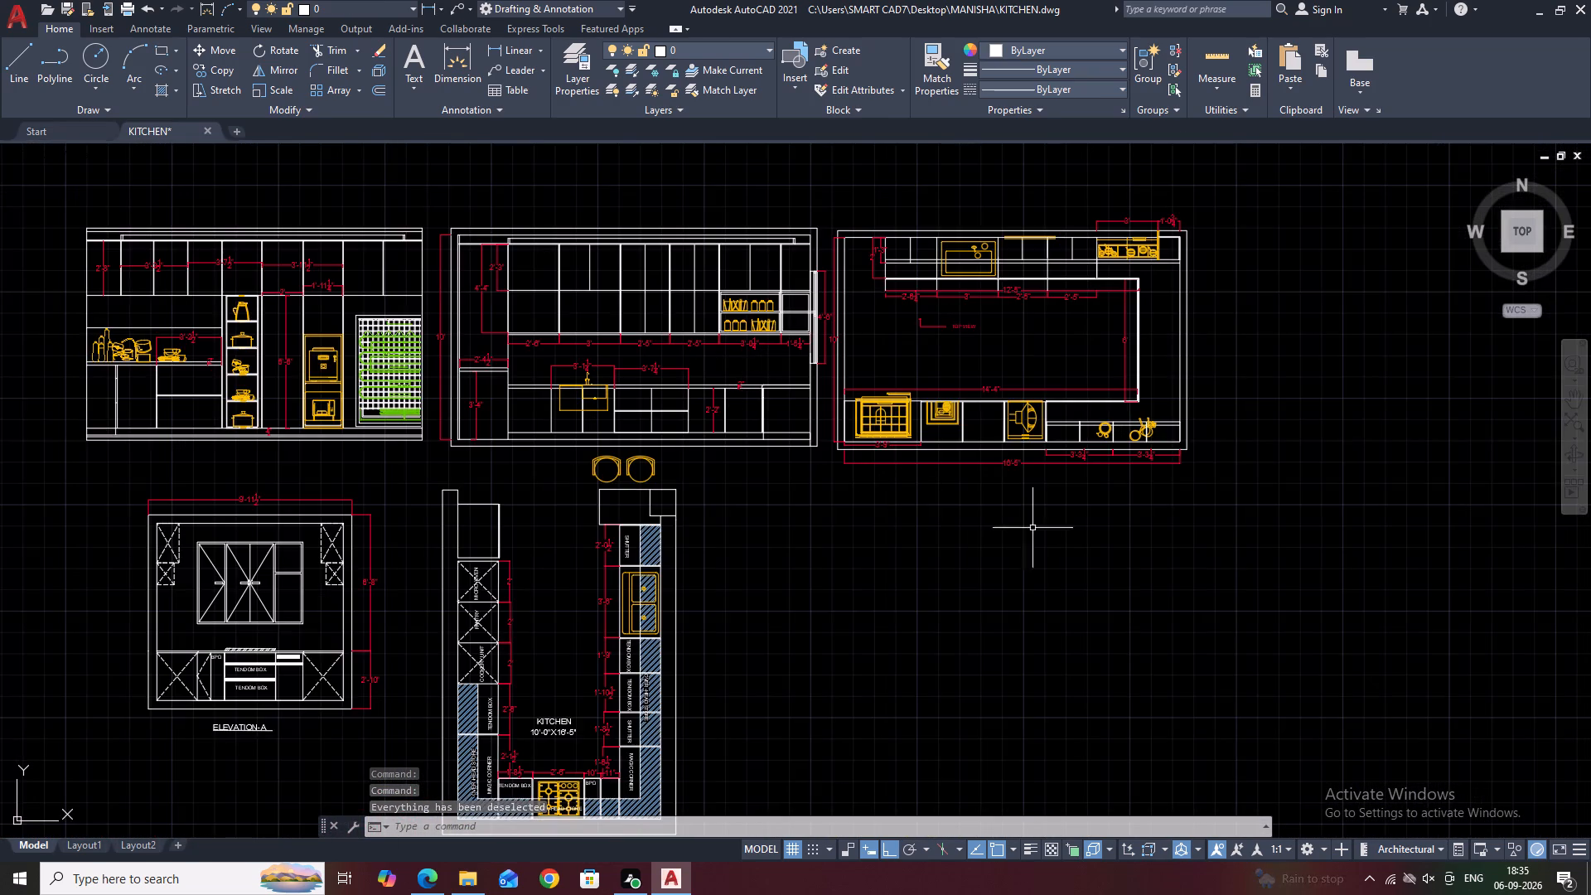
scroll(1035, 440, up, 2)
drag(1016, 532, 1005, 506)
click(964, 466)
scroll(968, 496, up, 2)
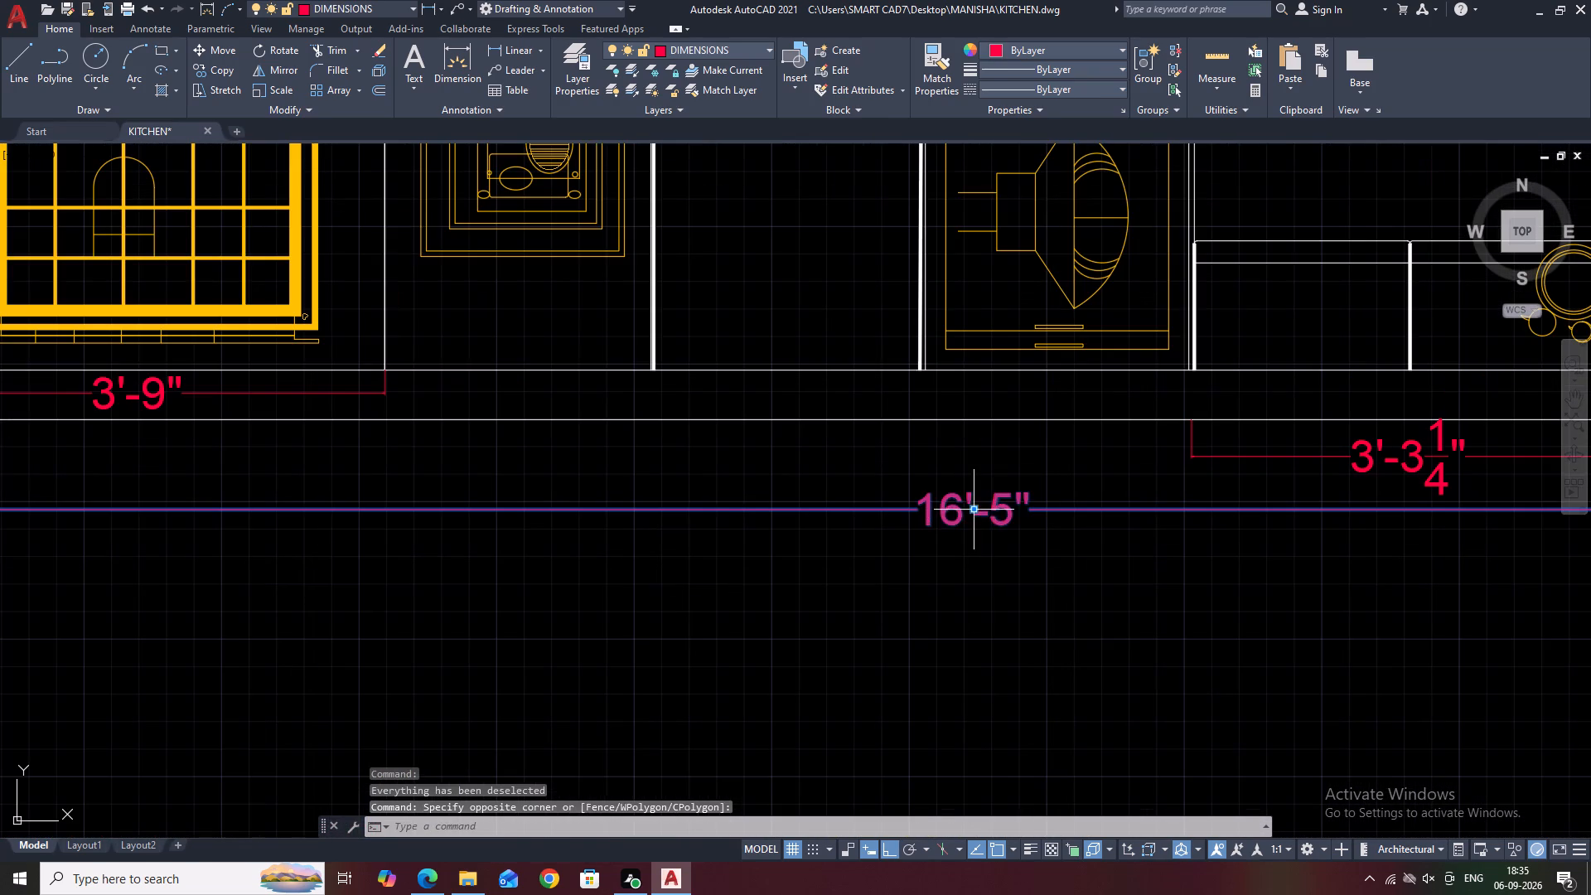
click(975, 506)
click(973, 477)
scroll(970, 486, down, 1)
scroll(752, 428, down, 3)
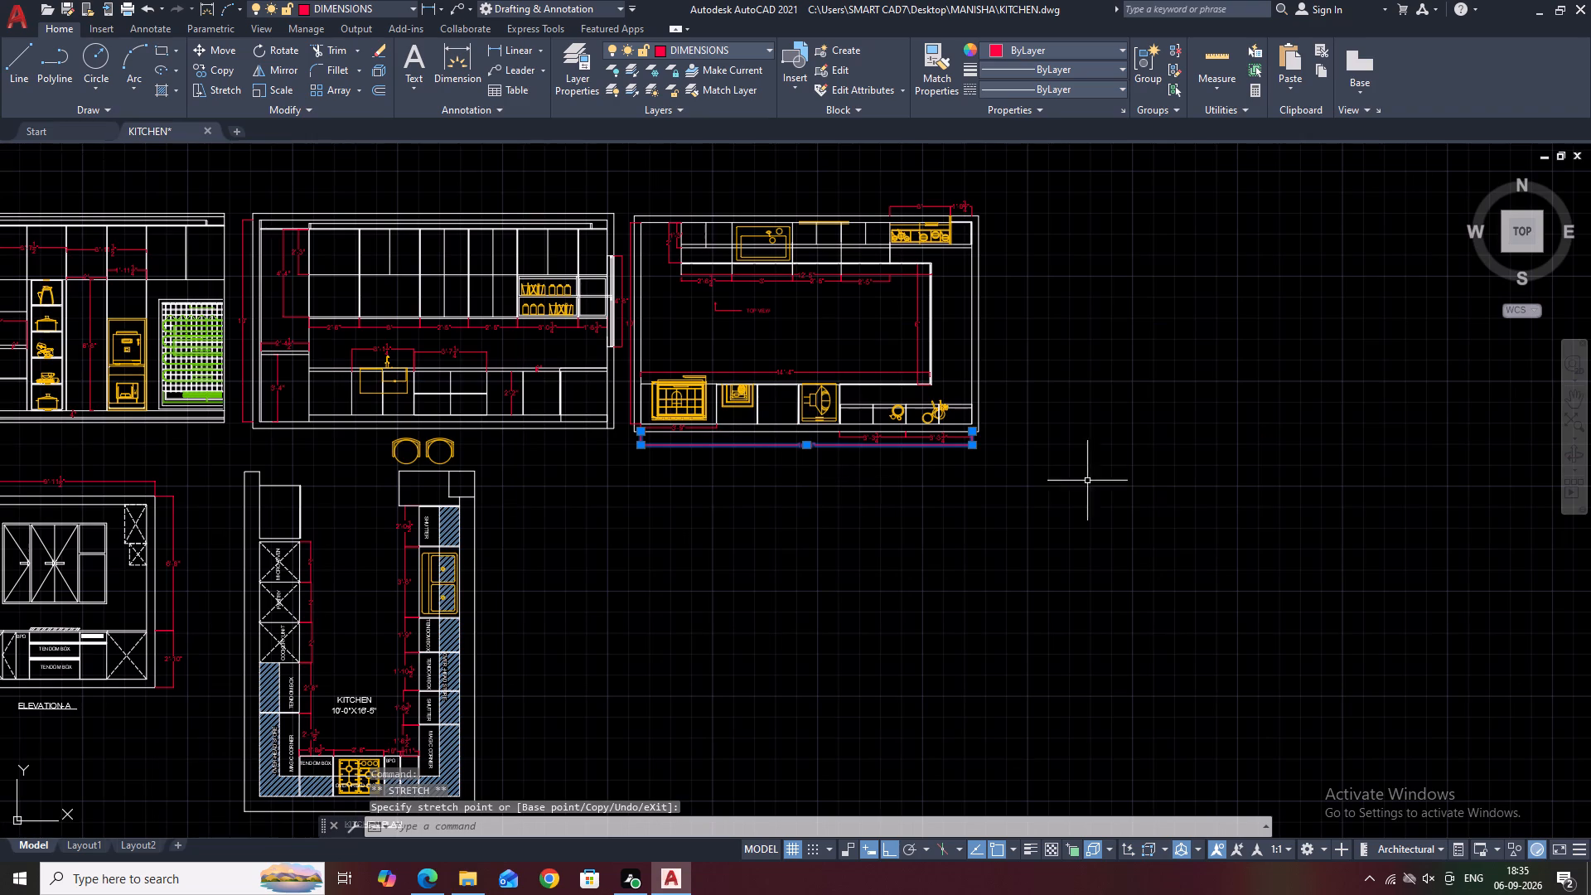
scroll(878, 472, up, 2)
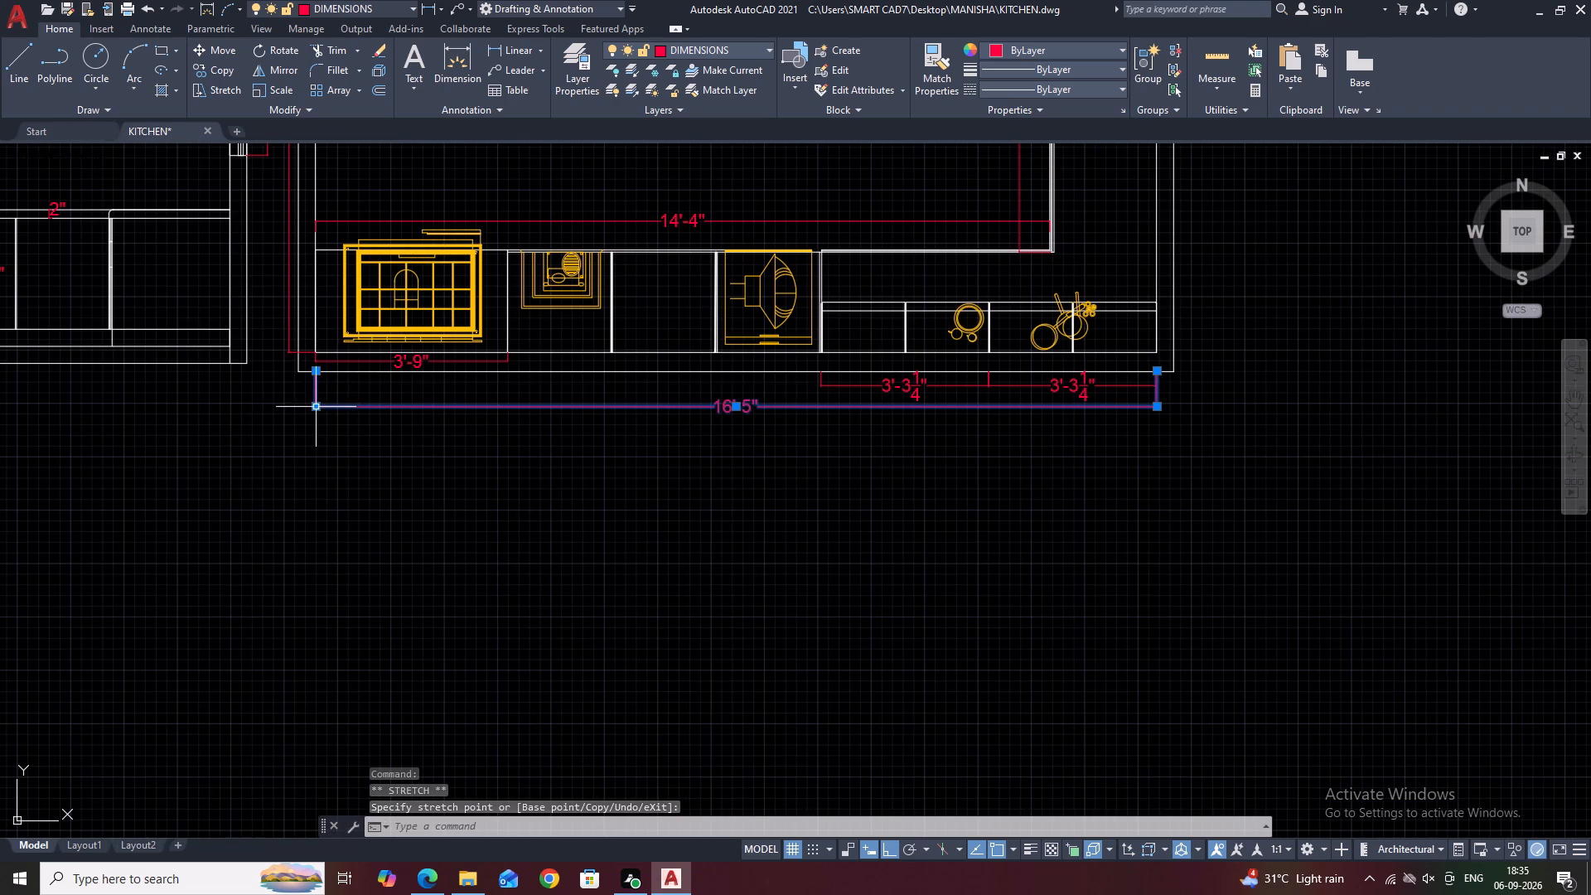
click(317, 409)
click(323, 400)
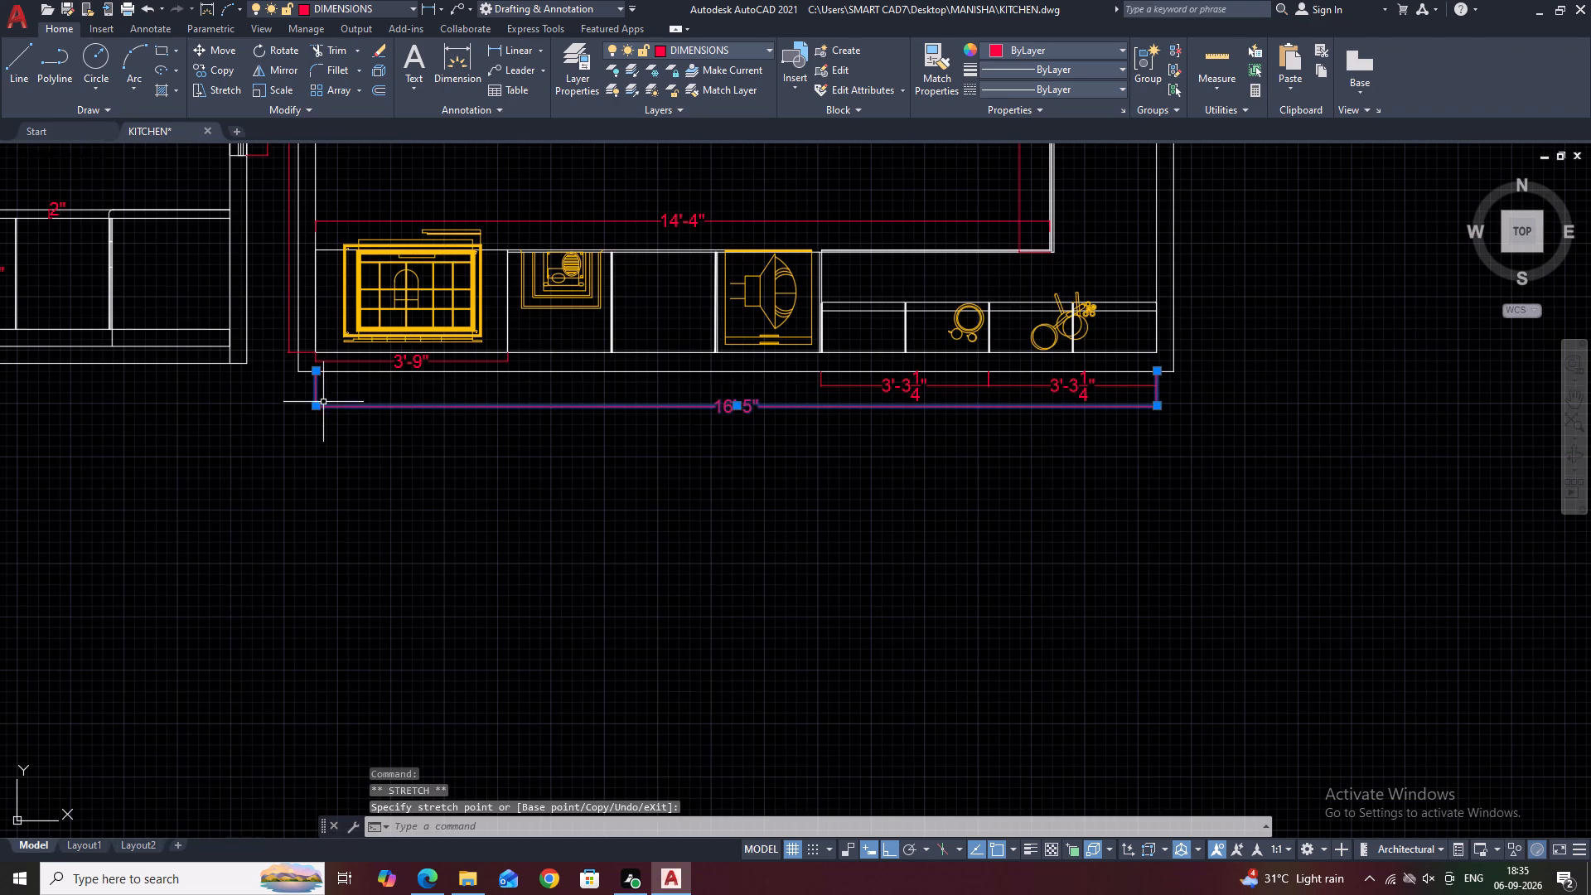
scroll(587, 492, down, 3)
middle_drag(665, 526, 749, 438)
right_click(791, 499)
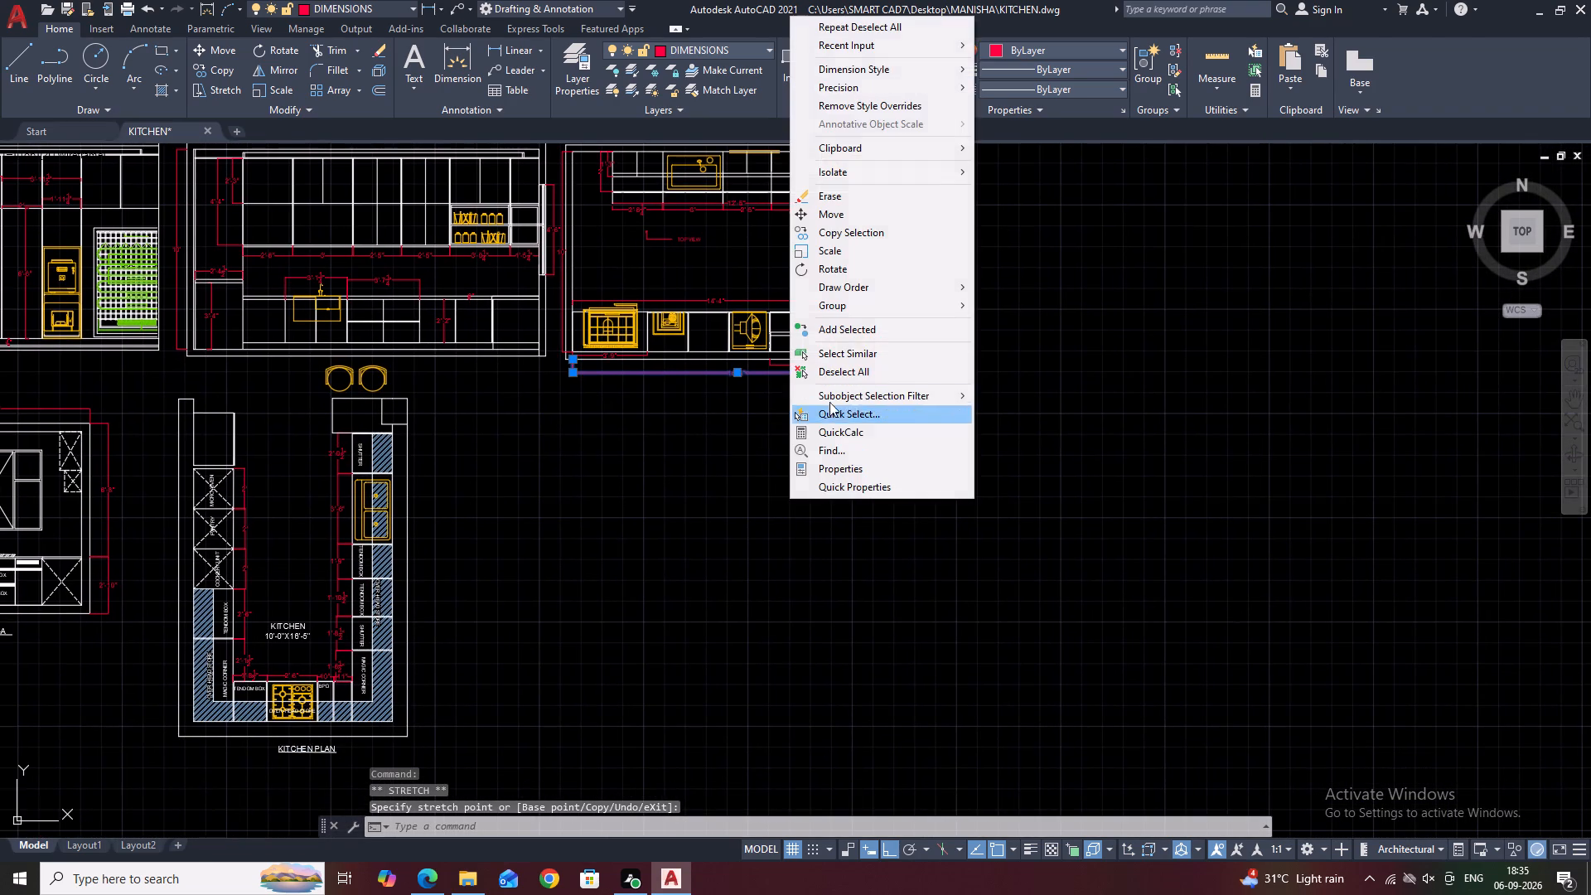
Clear the selection of the 16'-5" overall dimension below the top view.
drag(873, 379, 870, 396)
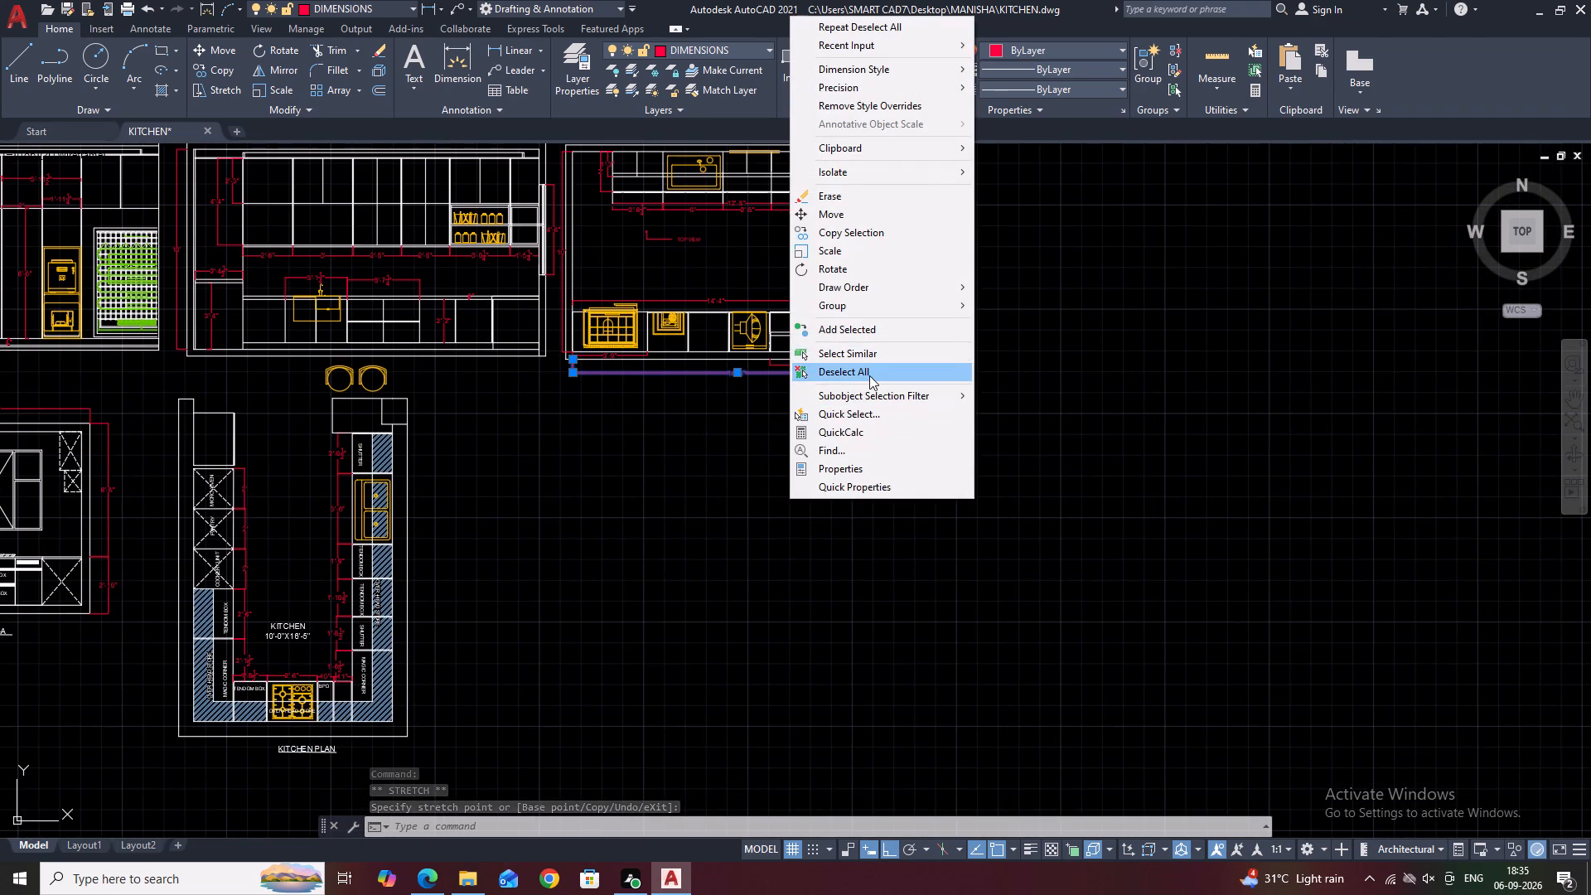
click(869, 375)
Shorten the underline beneath the ELEVATION-A title so its right end sits closer to the last letter, and clear the selection.
scroll(939, 496, down, 1)
middle_drag(757, 506, 903, 474)
middle_drag(524, 491, 653, 465)
scroll(792, 514, up, 1)
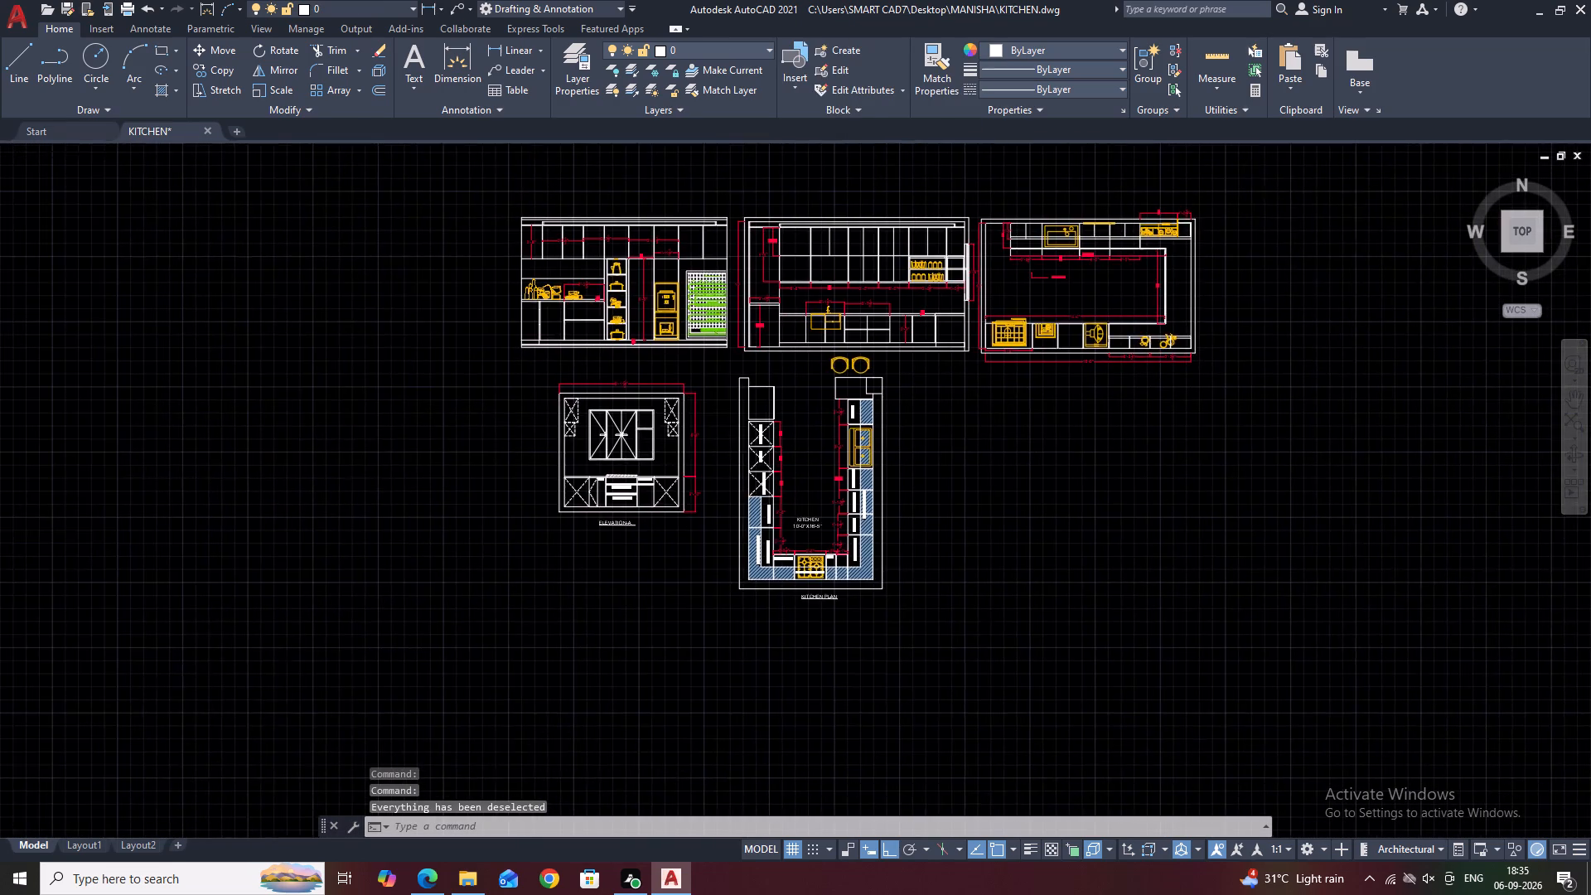
scroll(791, 514, up, 1)
middle_drag(928, 527, 924, 510)
scroll(378, 545, up, 3)
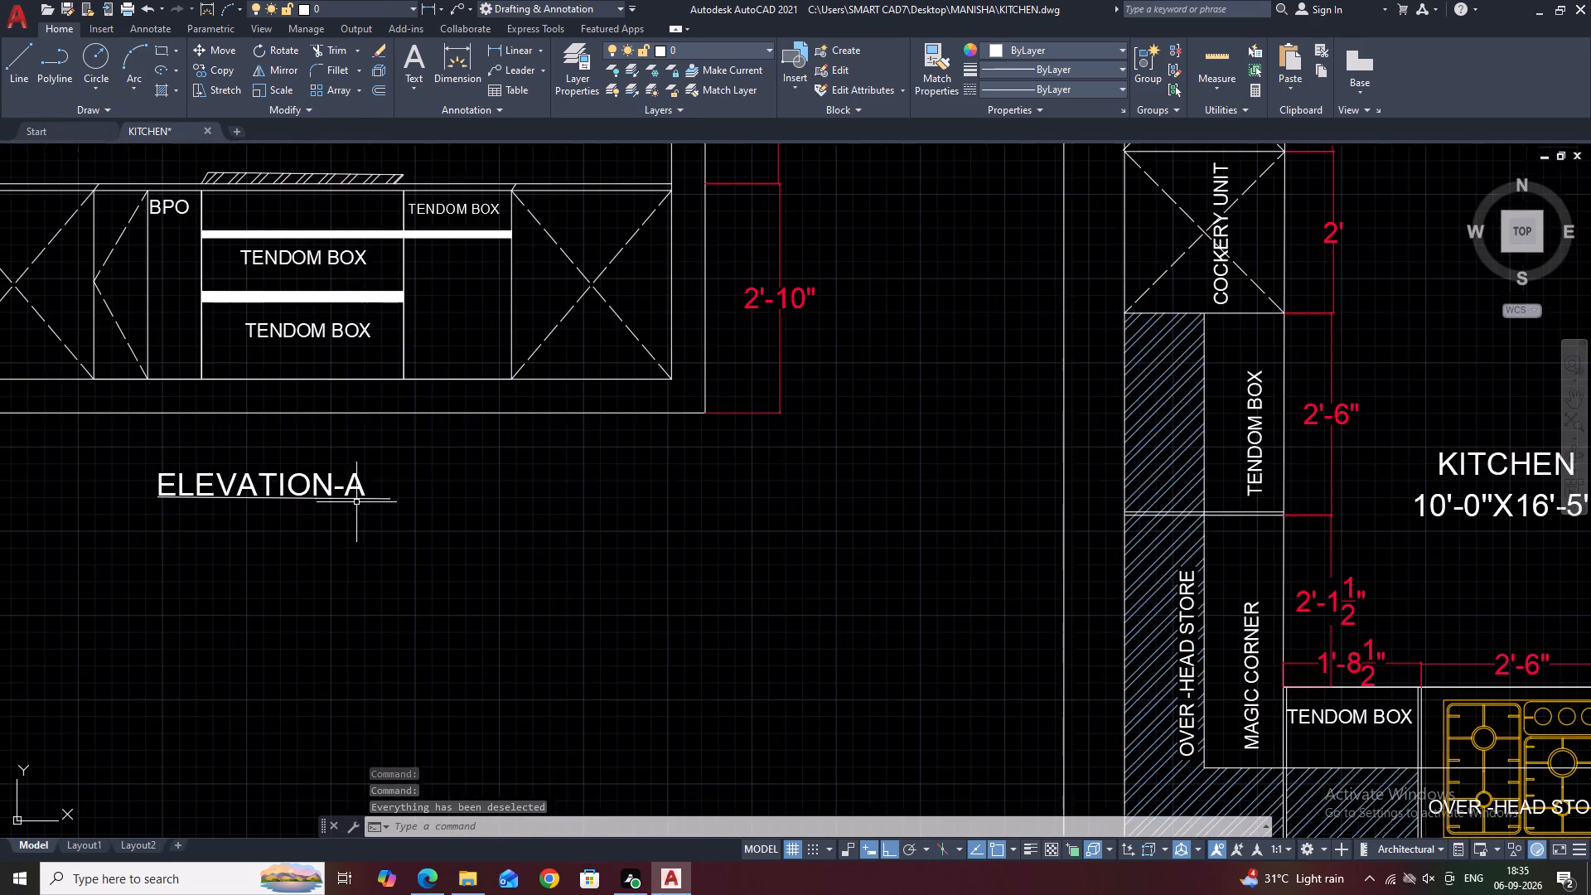
scroll(375, 490, up, 1)
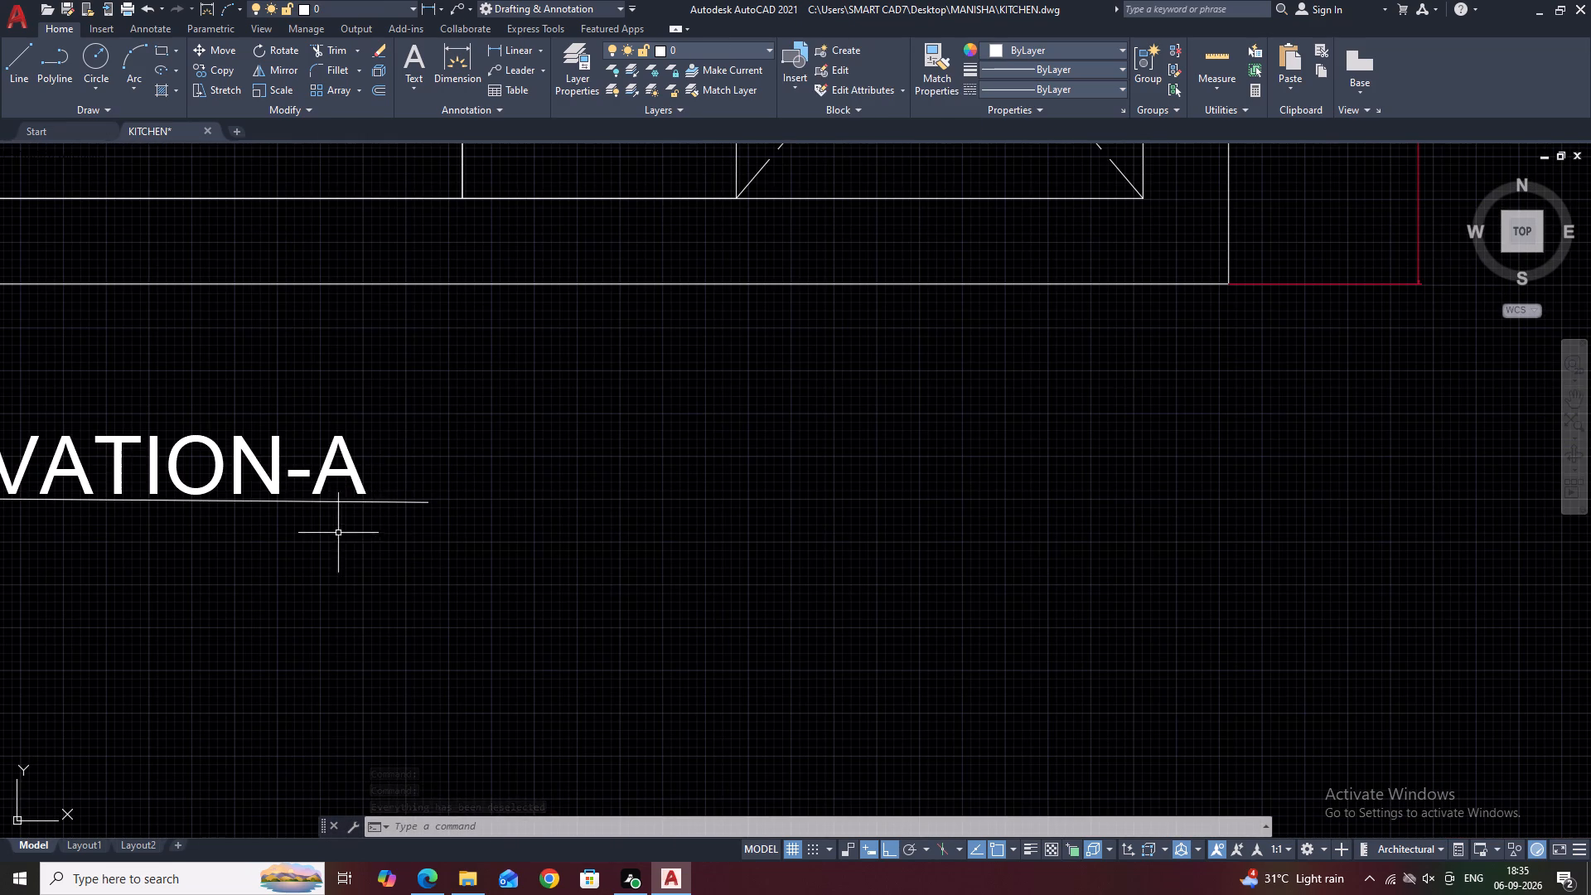
middle_drag(359, 535, 522, 494)
scroll(415, 482, up, 1)
scroll(602, 450, down, 2)
middle_drag(617, 439, 775, 397)
scroll(694, 412, up, 2)
click(883, 358)
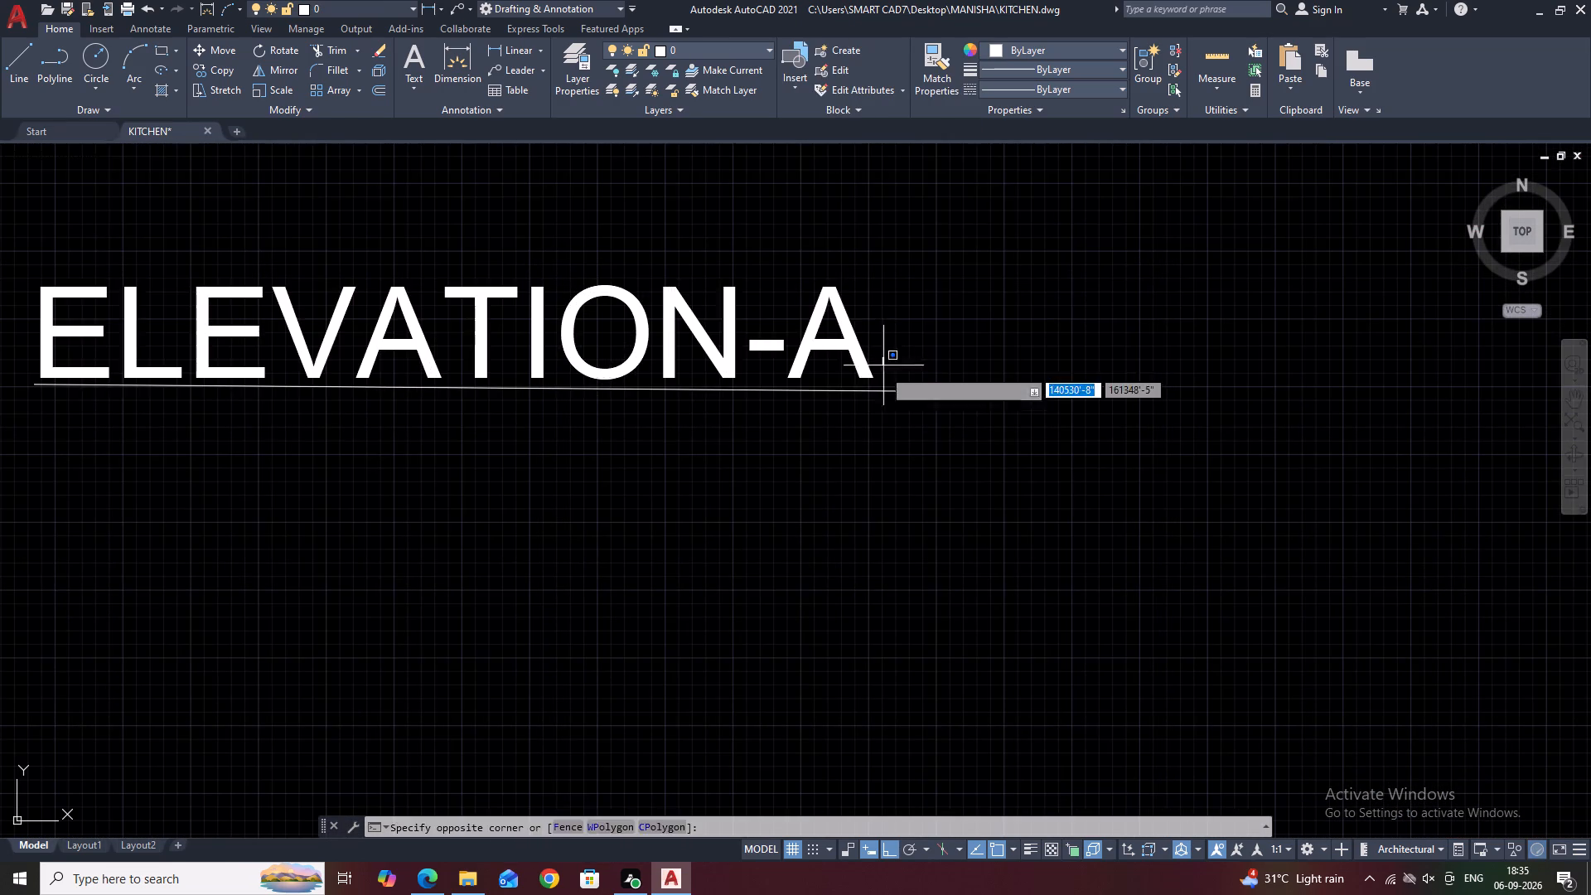
click(860, 420)
middle_drag(900, 427, 1110, 389)
key(Escape)
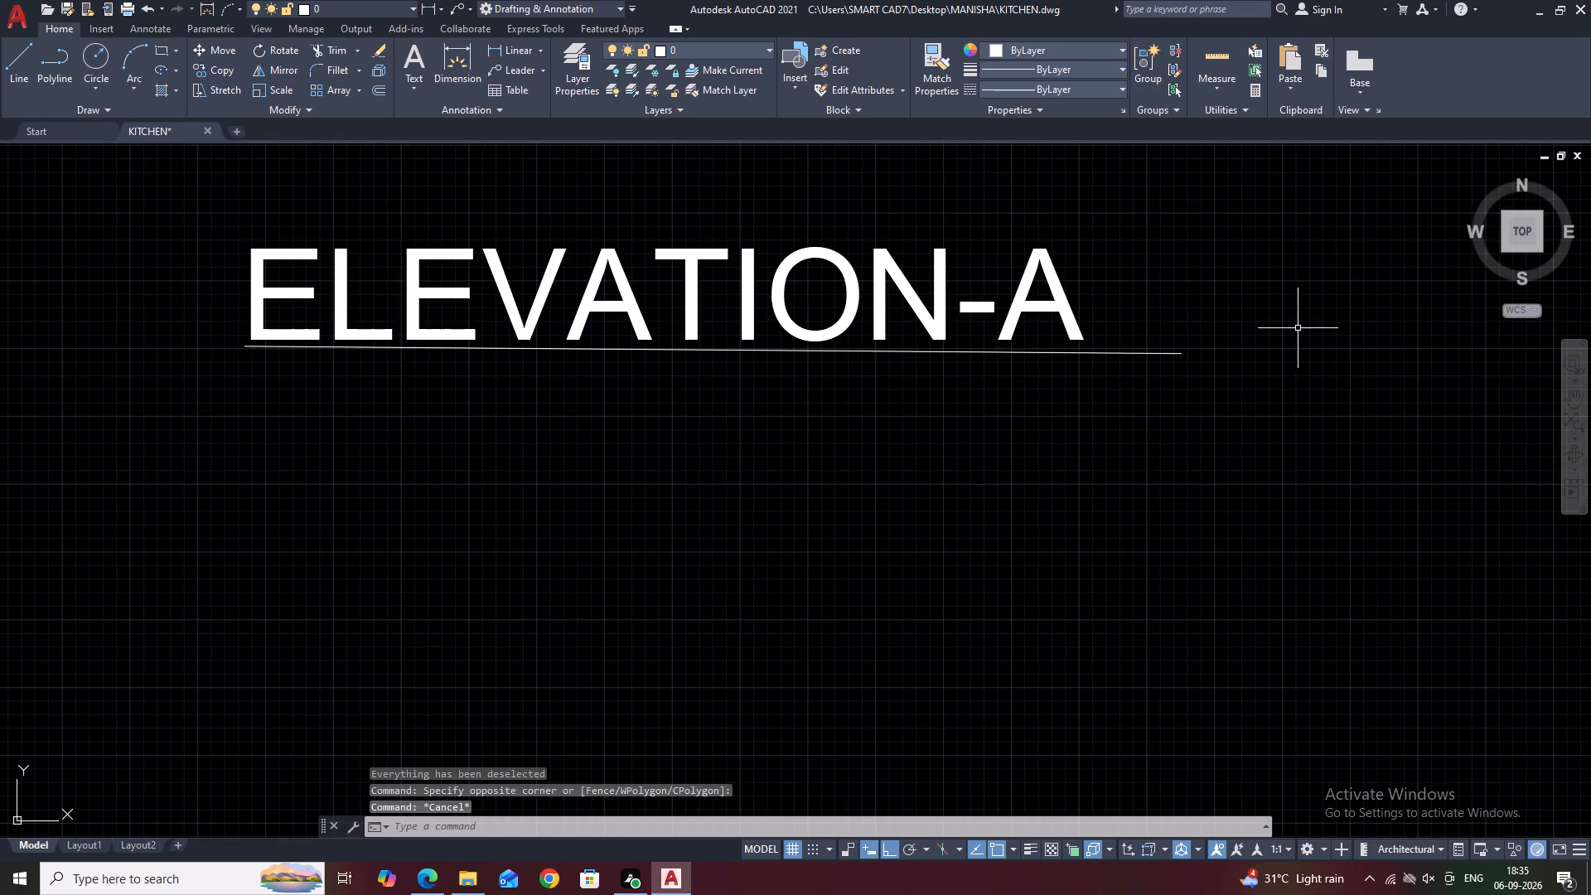
drag(1299, 313, 1292, 314)
click(1159, 370)
scroll(1178, 359, up, 2)
click(1180, 344)
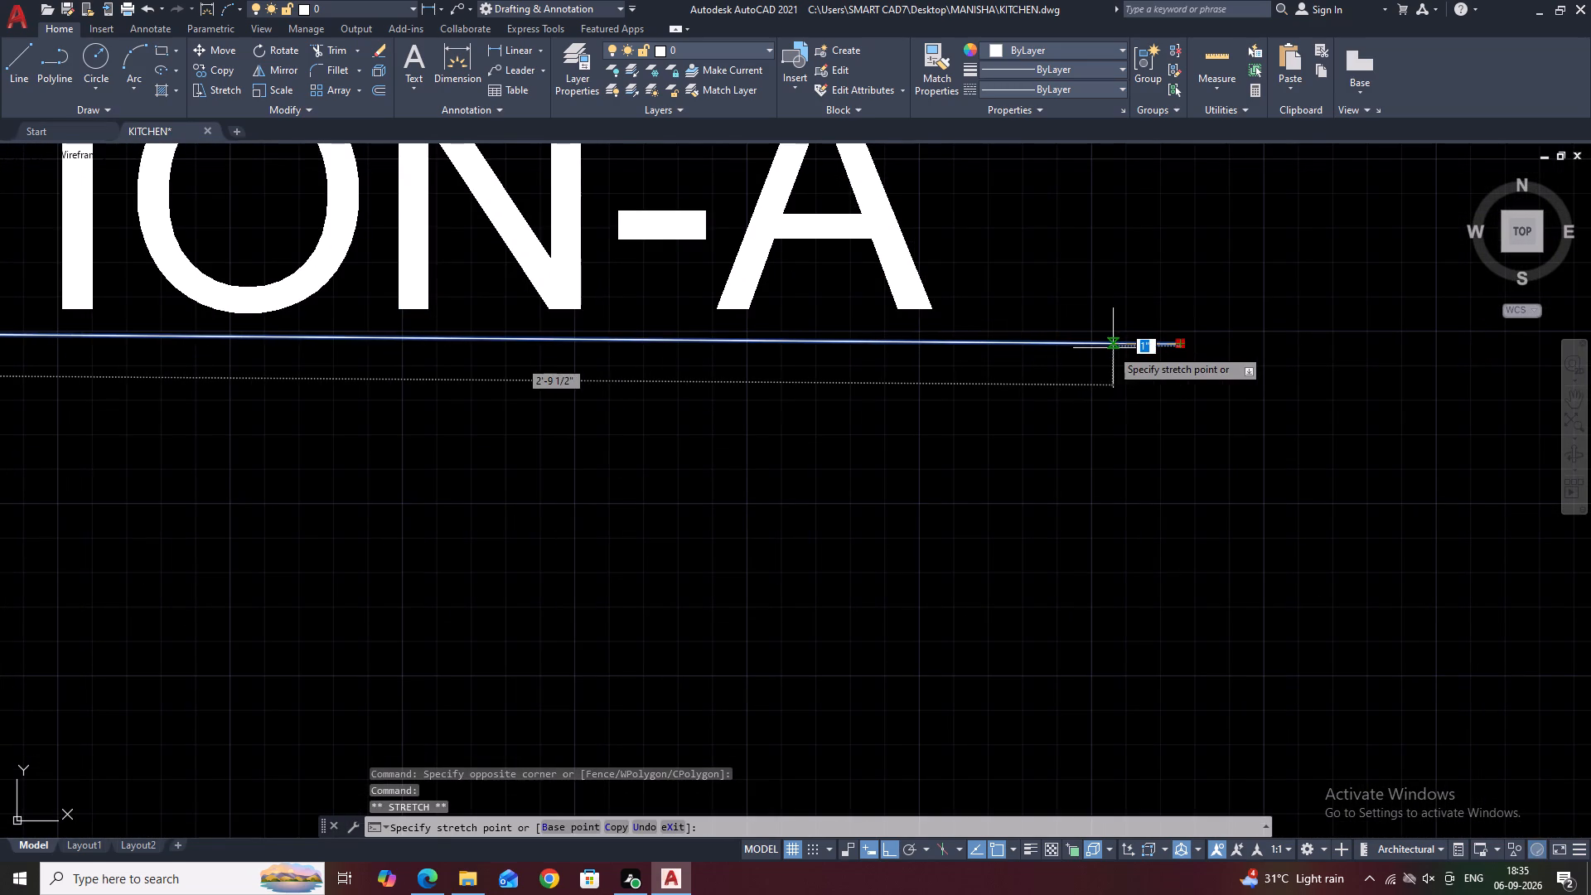
click(1054, 344)
key(Escape)
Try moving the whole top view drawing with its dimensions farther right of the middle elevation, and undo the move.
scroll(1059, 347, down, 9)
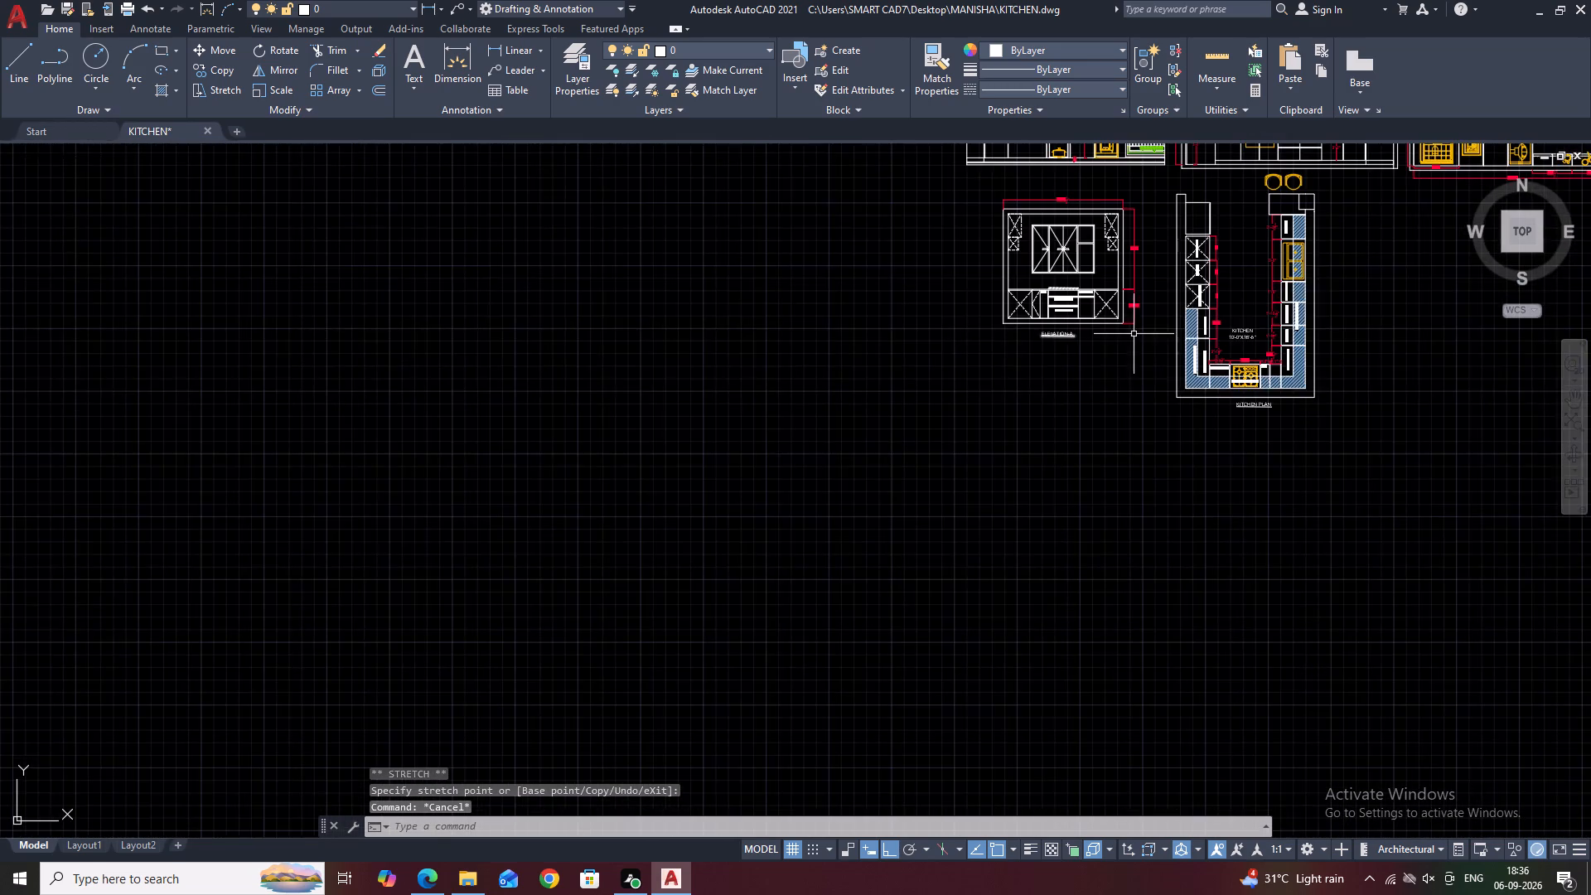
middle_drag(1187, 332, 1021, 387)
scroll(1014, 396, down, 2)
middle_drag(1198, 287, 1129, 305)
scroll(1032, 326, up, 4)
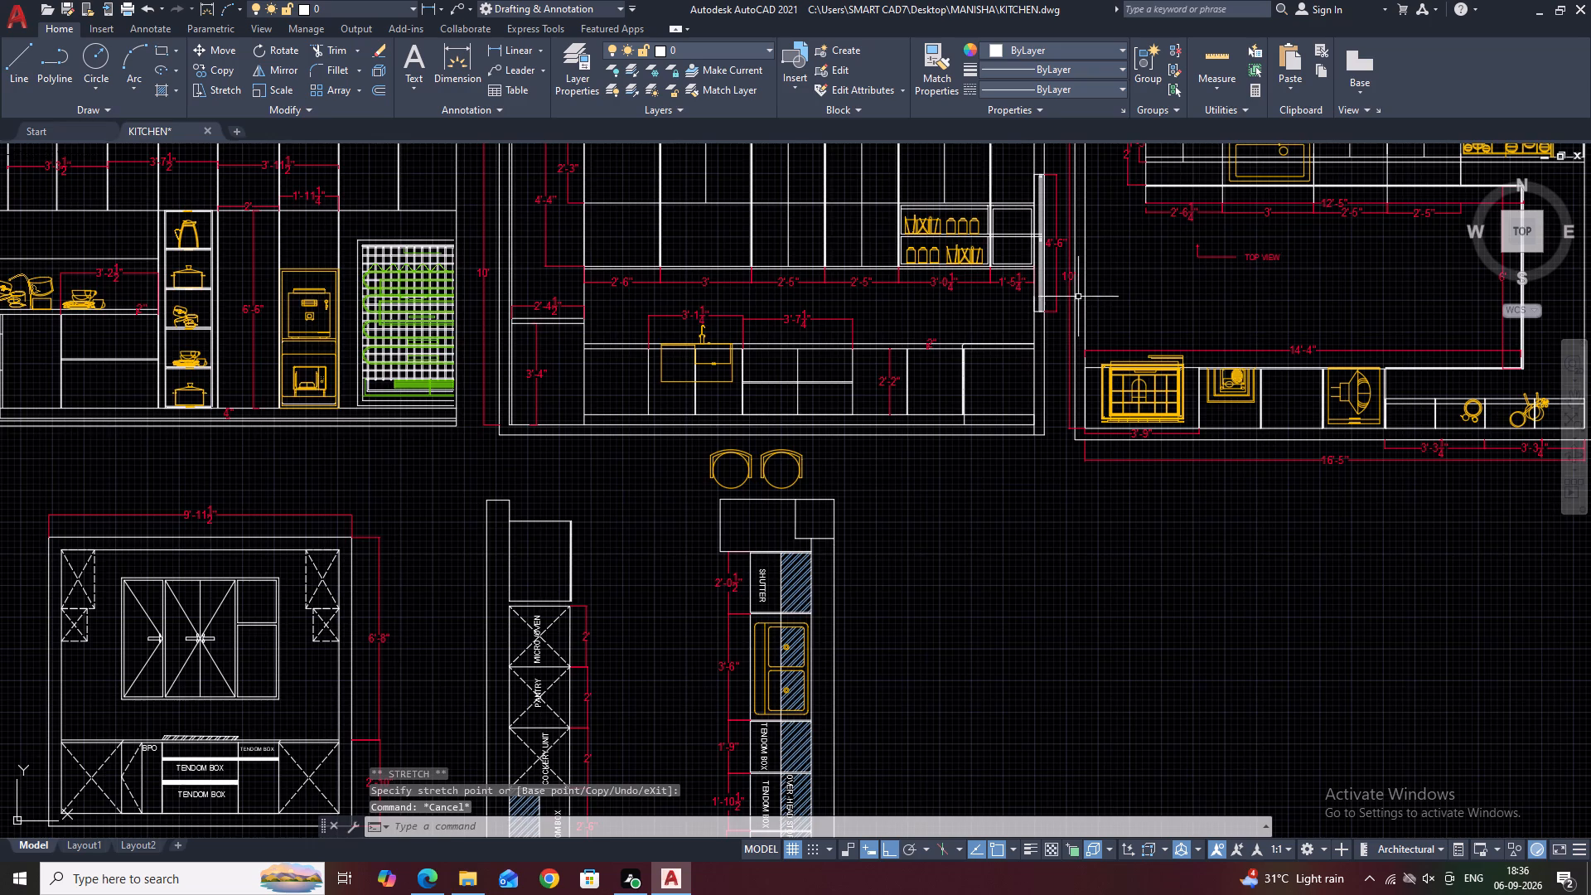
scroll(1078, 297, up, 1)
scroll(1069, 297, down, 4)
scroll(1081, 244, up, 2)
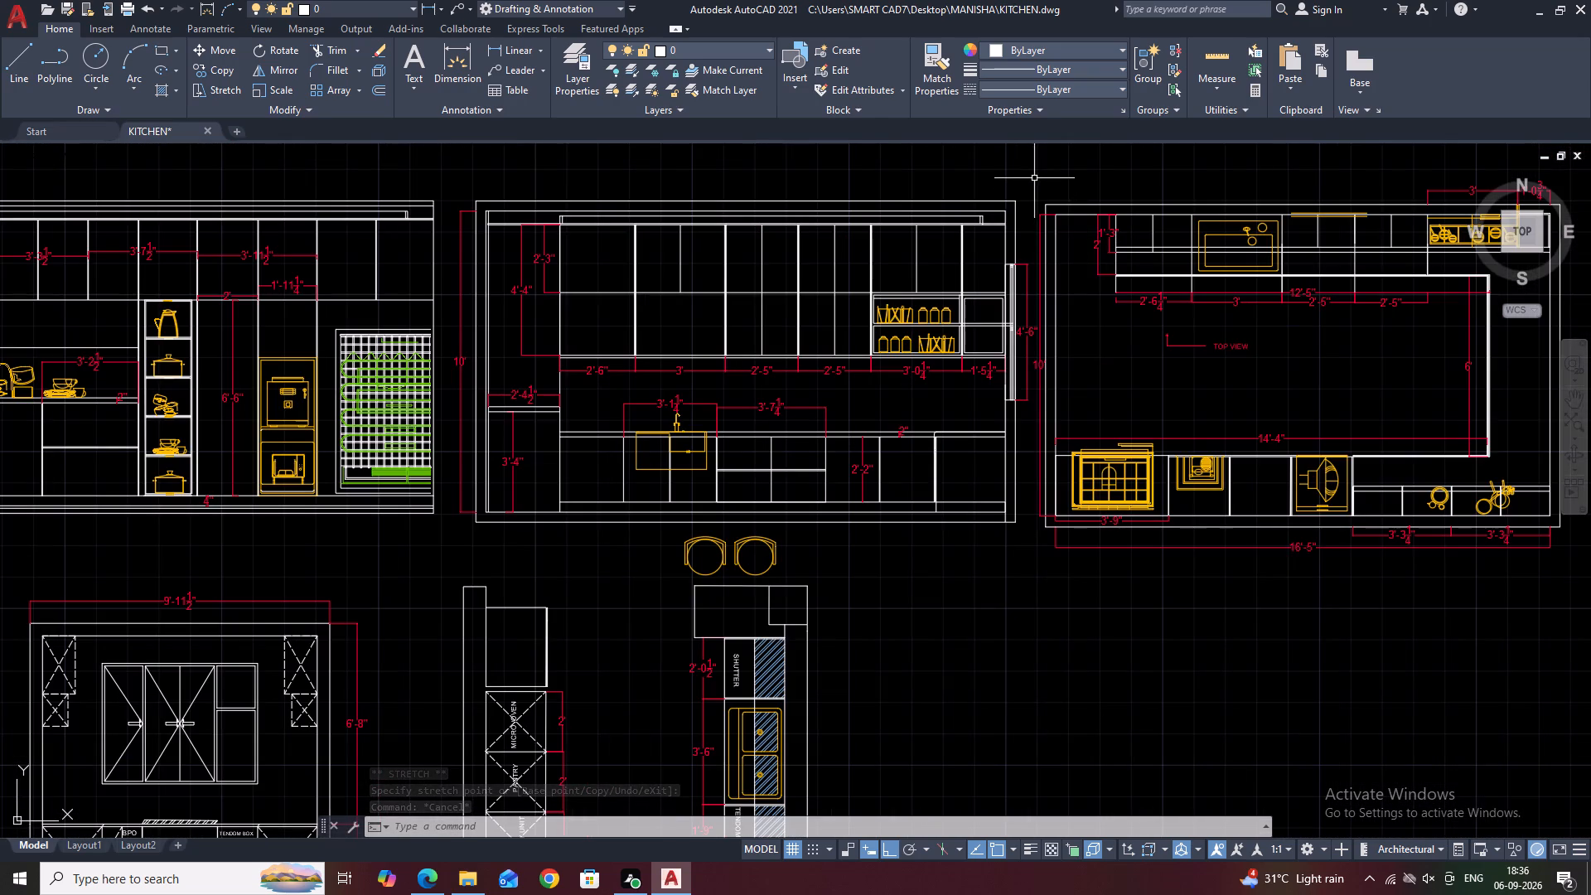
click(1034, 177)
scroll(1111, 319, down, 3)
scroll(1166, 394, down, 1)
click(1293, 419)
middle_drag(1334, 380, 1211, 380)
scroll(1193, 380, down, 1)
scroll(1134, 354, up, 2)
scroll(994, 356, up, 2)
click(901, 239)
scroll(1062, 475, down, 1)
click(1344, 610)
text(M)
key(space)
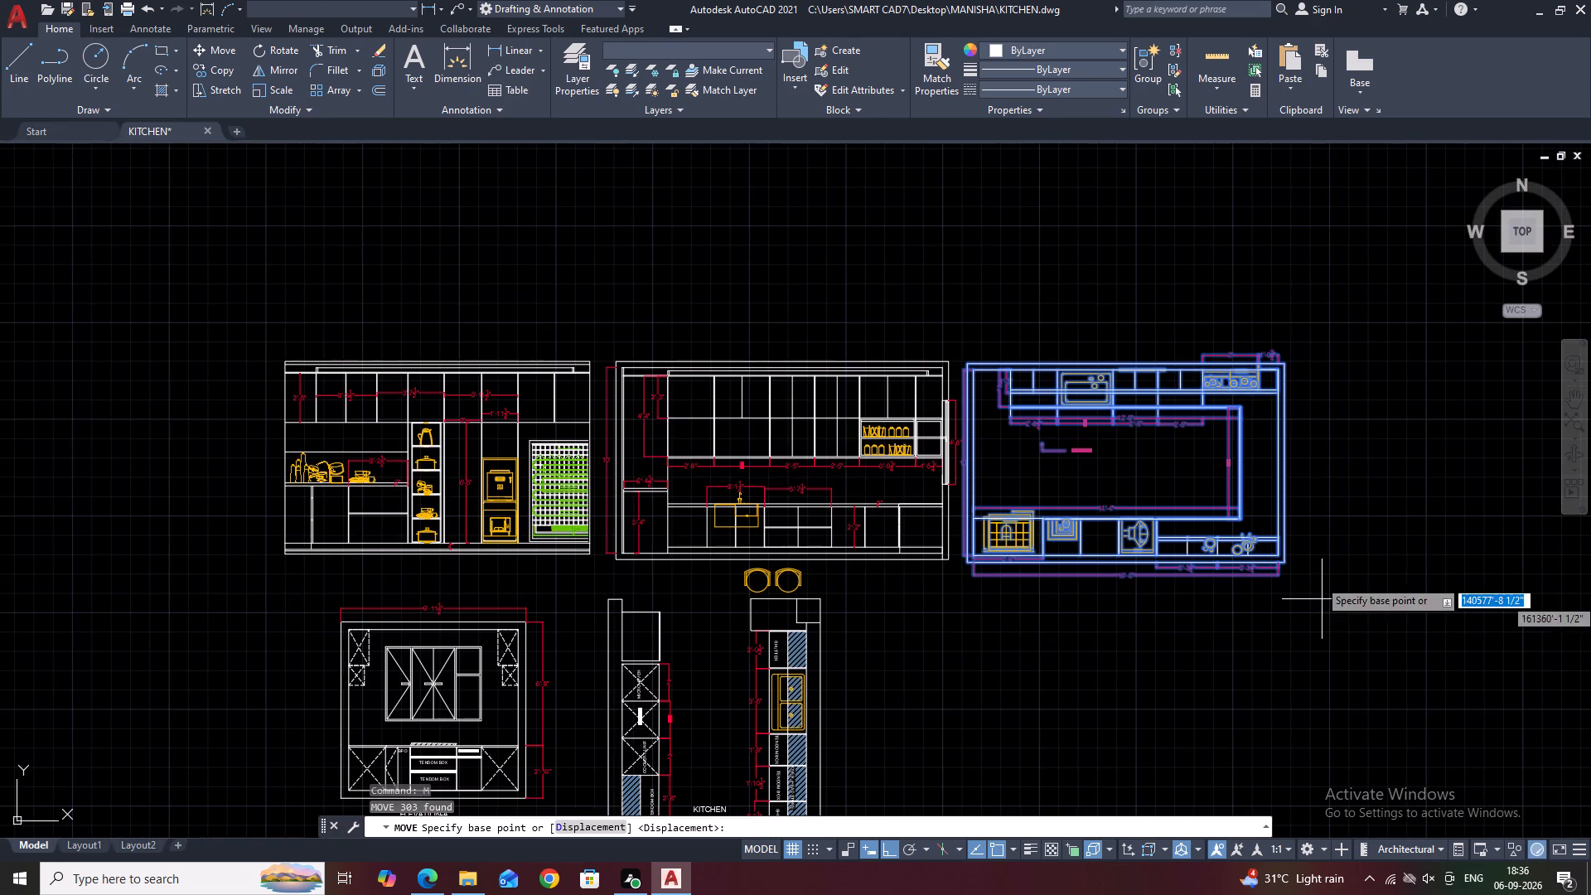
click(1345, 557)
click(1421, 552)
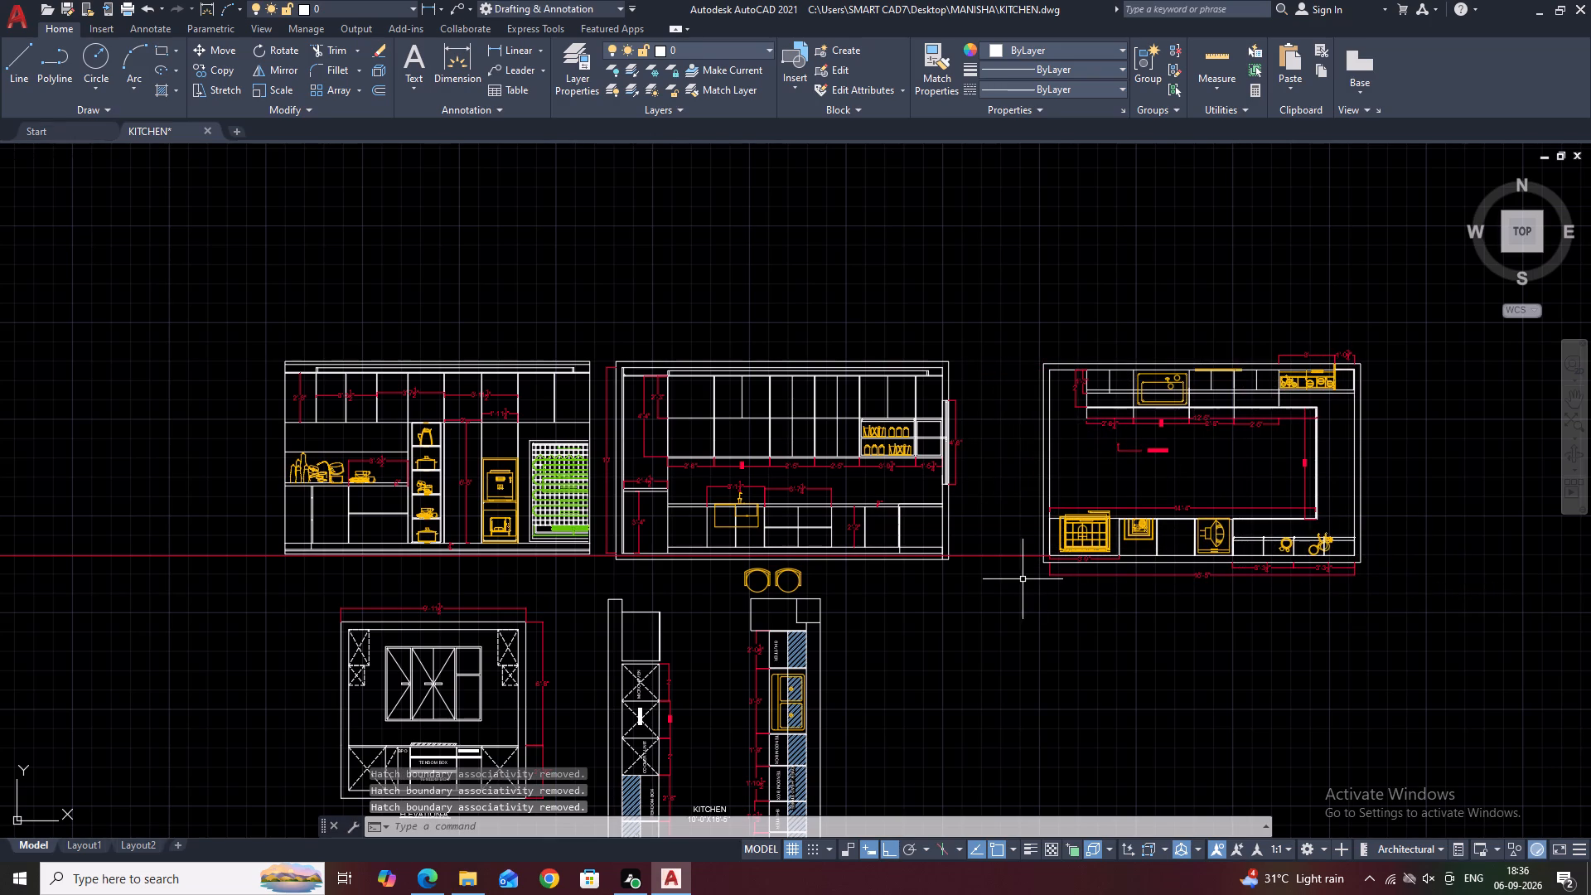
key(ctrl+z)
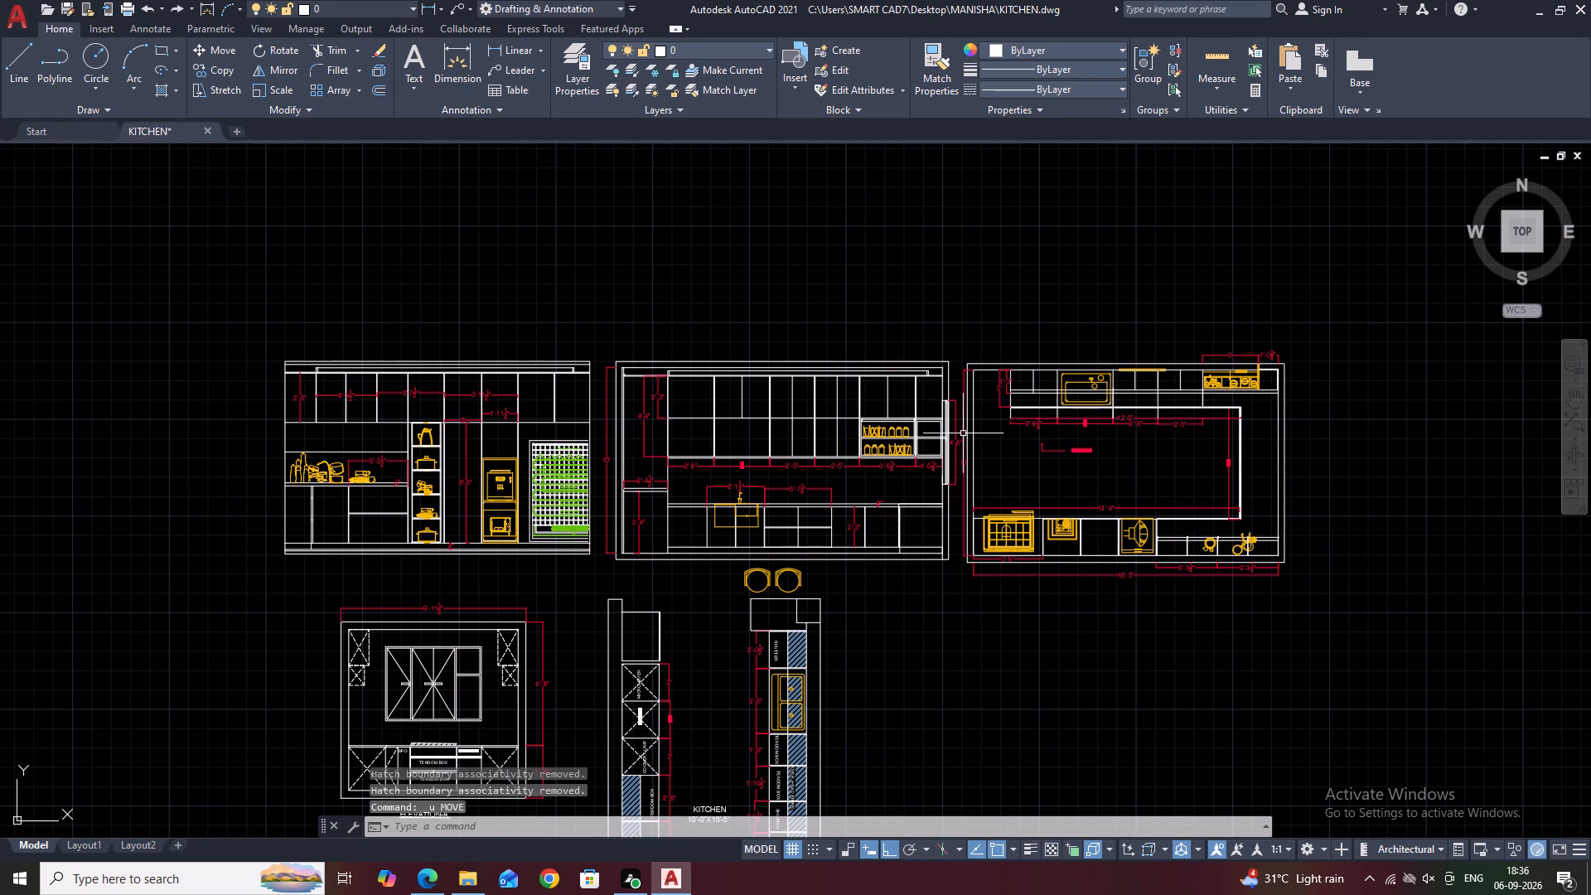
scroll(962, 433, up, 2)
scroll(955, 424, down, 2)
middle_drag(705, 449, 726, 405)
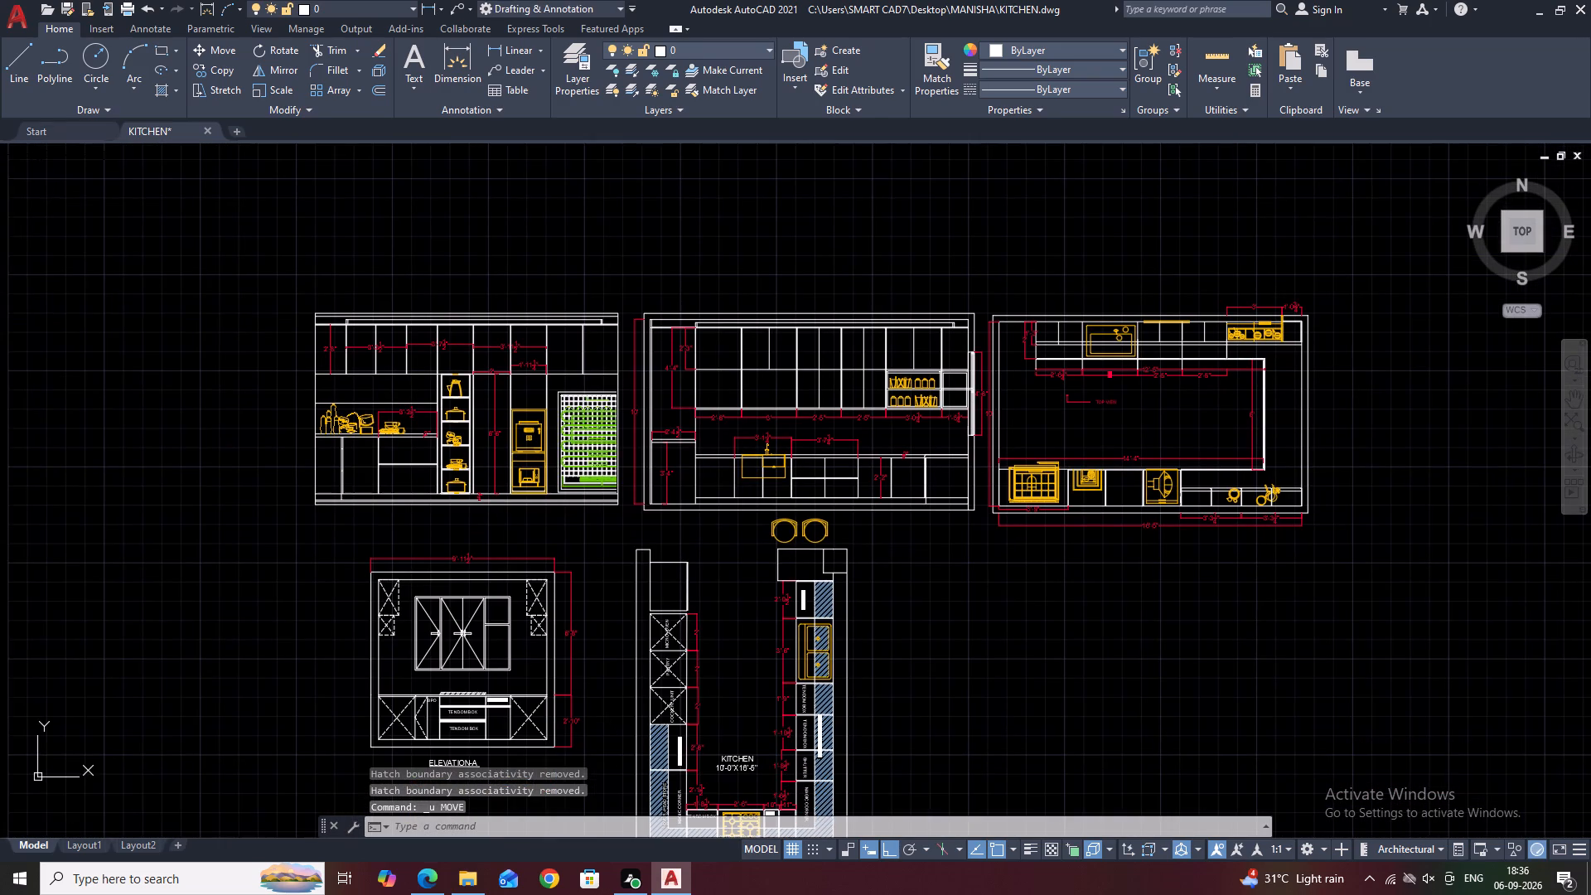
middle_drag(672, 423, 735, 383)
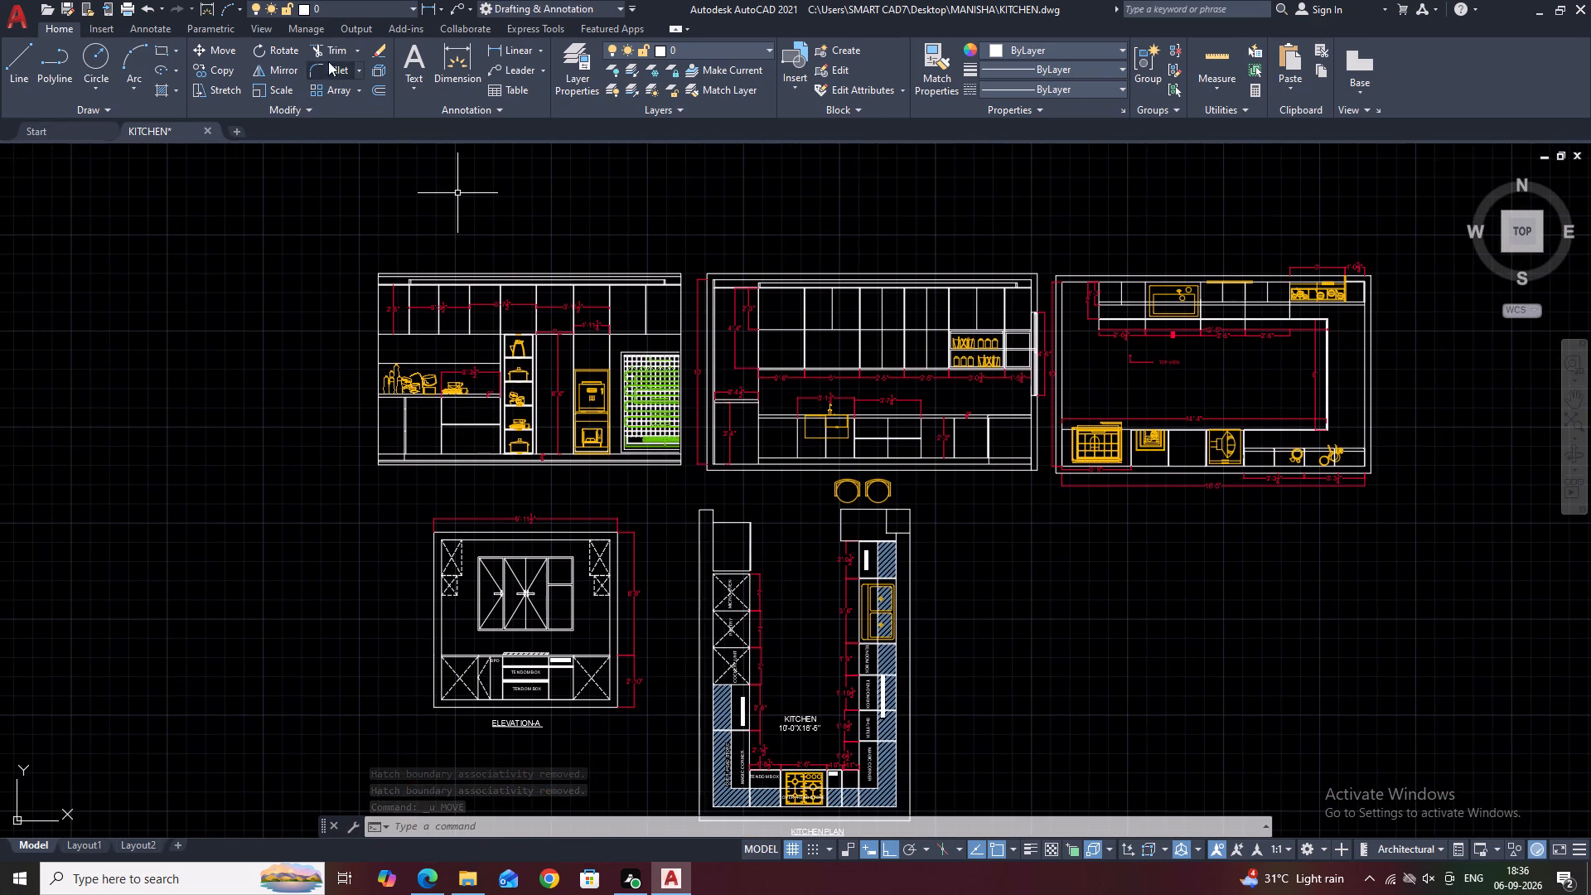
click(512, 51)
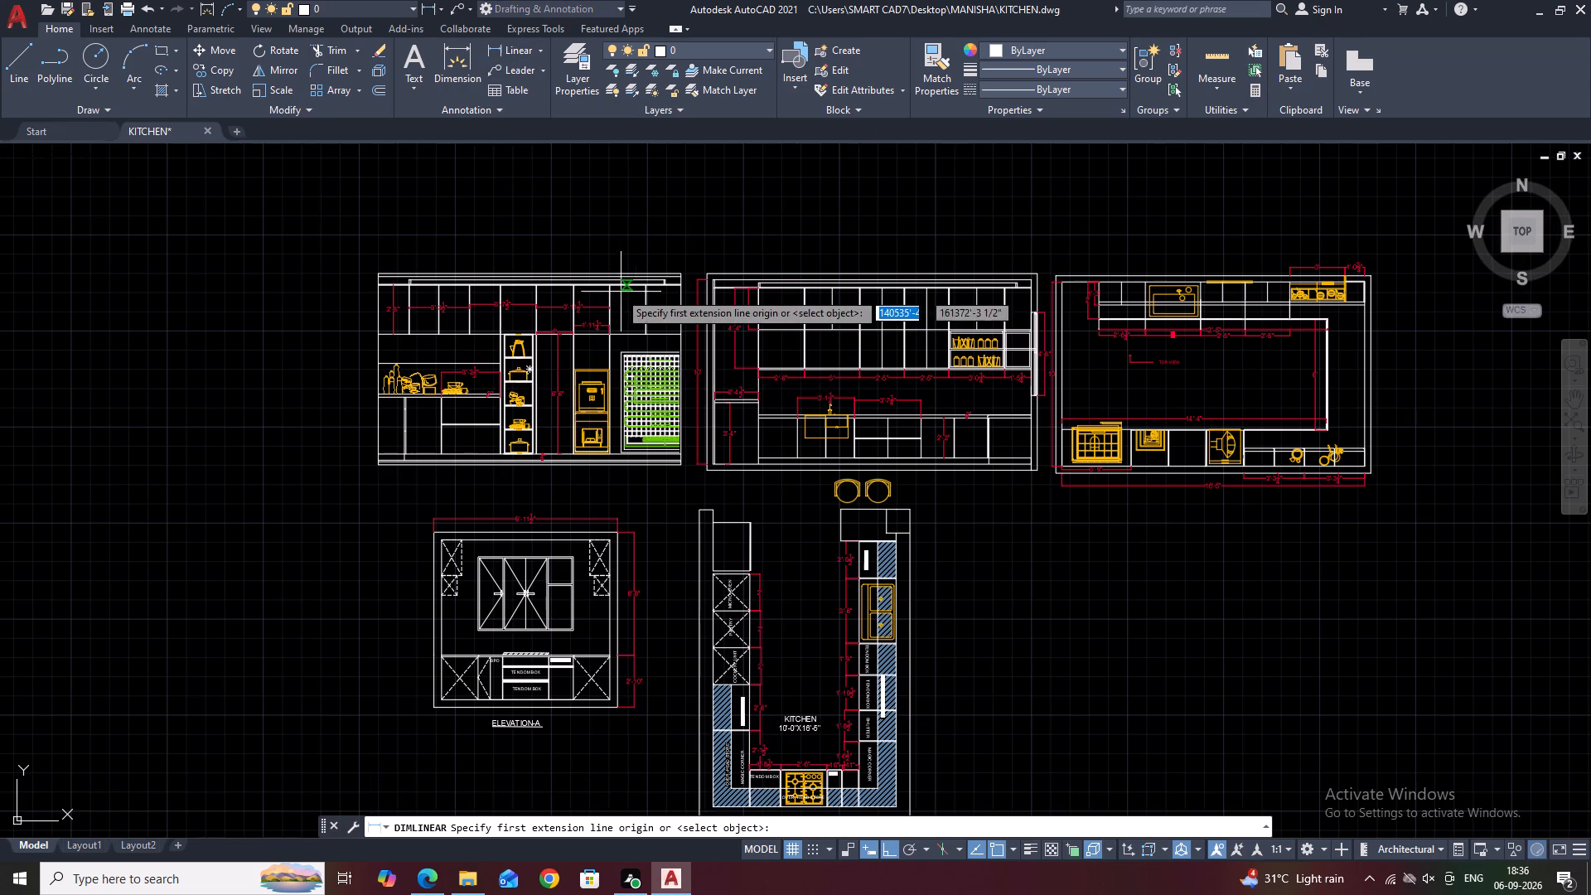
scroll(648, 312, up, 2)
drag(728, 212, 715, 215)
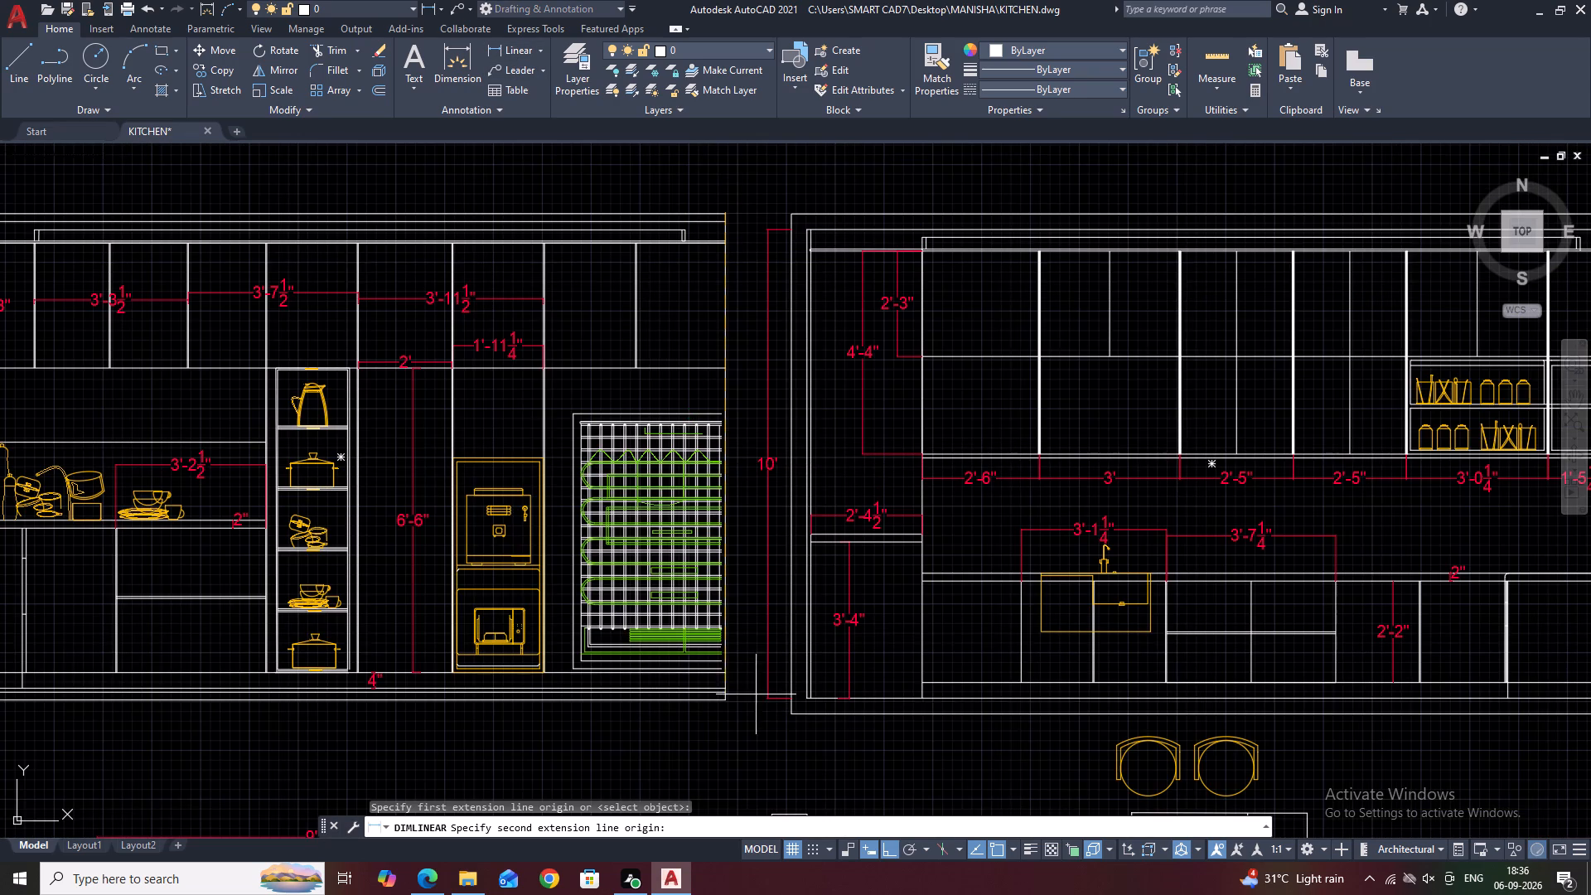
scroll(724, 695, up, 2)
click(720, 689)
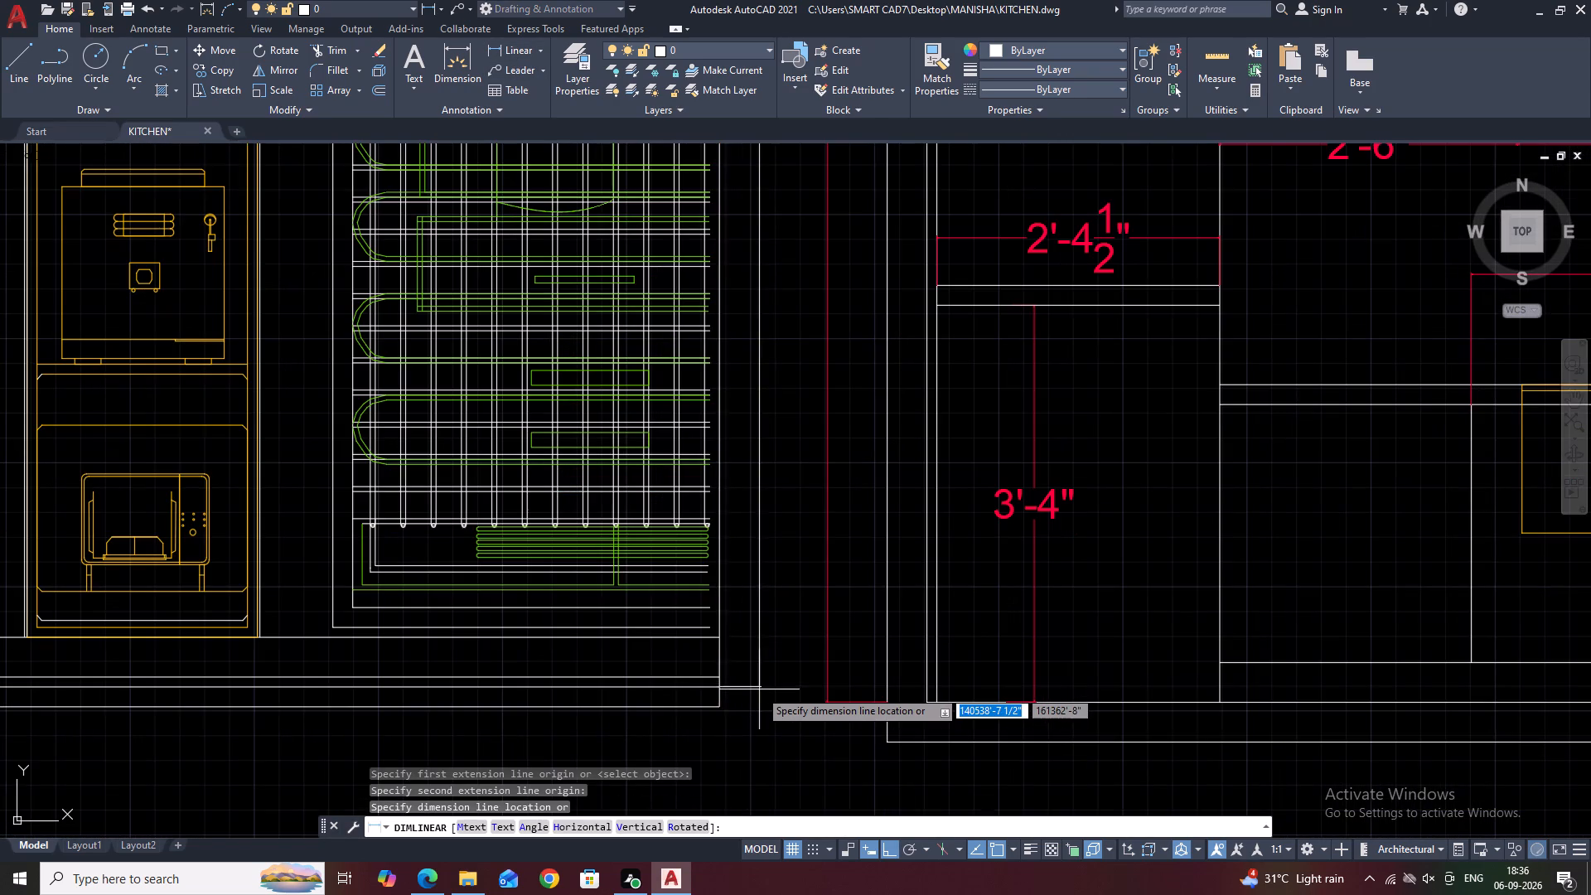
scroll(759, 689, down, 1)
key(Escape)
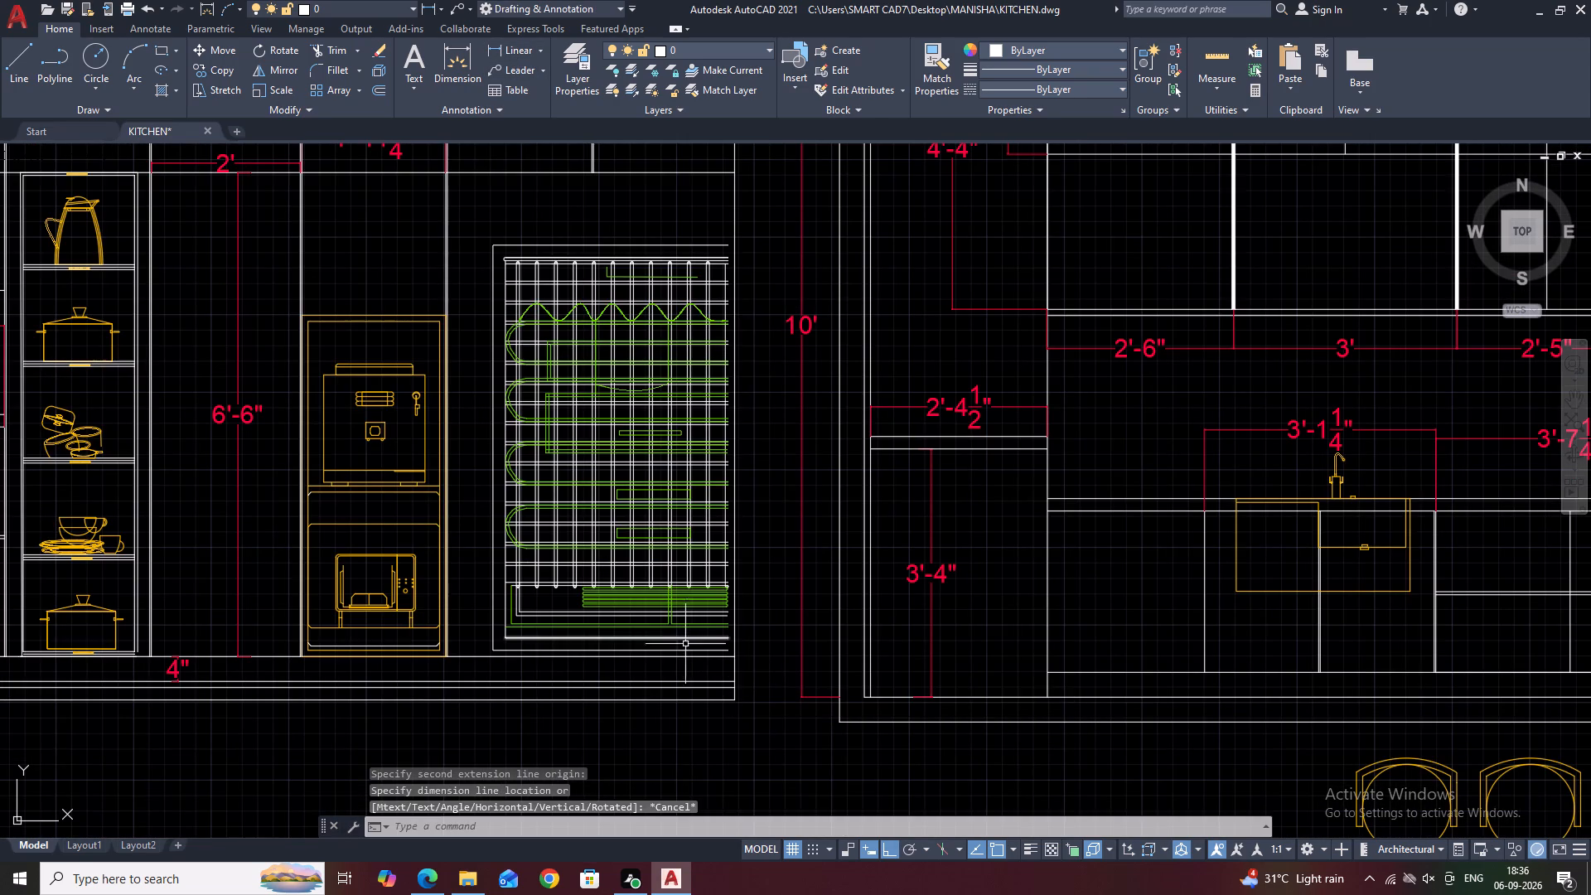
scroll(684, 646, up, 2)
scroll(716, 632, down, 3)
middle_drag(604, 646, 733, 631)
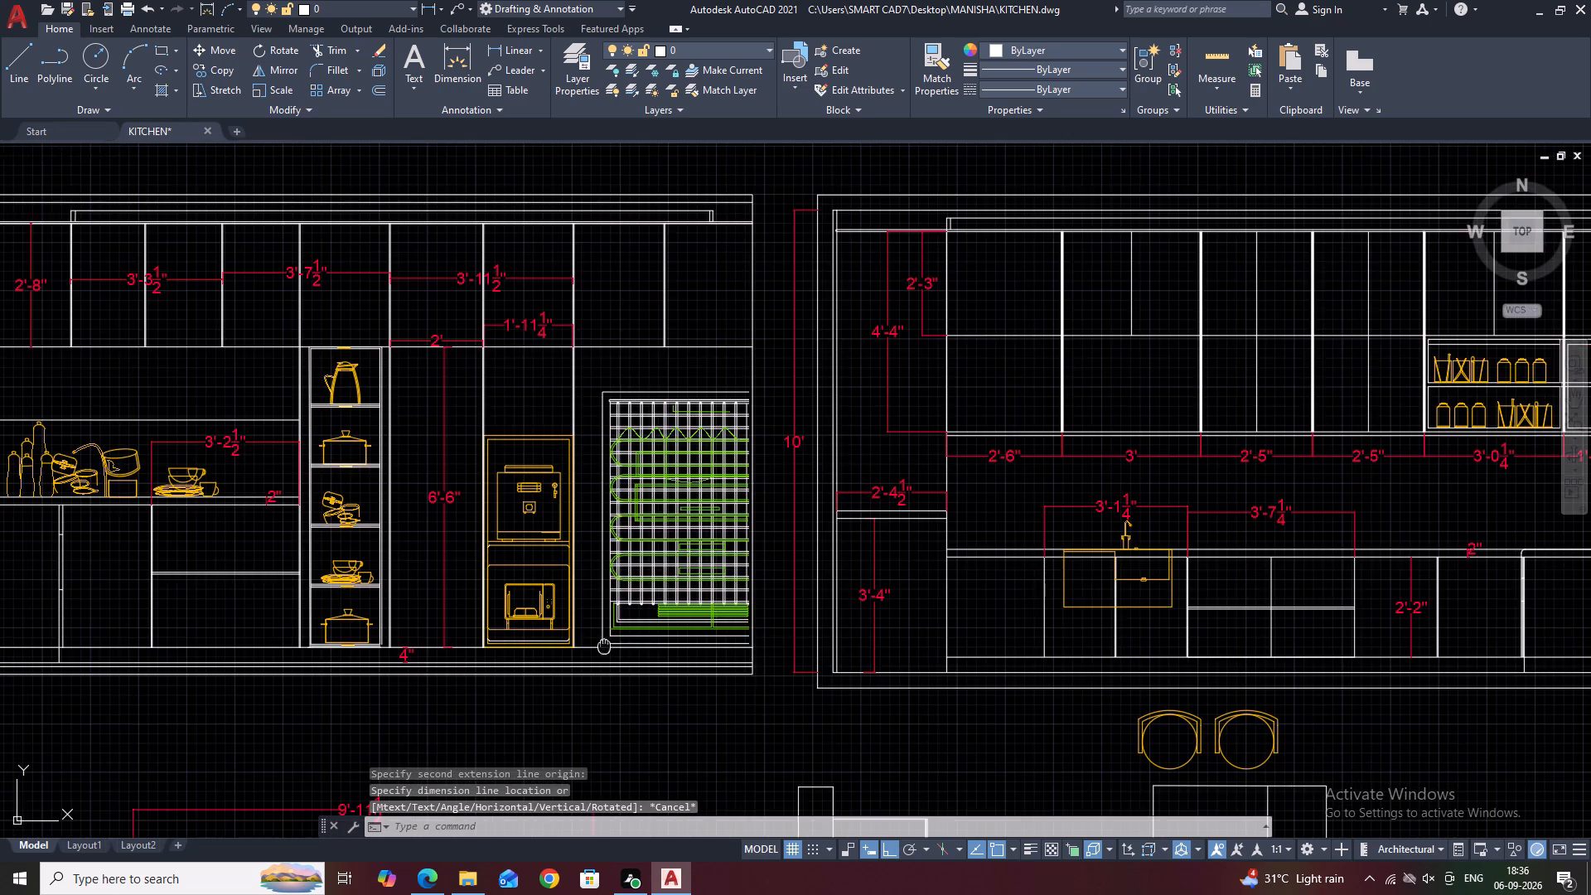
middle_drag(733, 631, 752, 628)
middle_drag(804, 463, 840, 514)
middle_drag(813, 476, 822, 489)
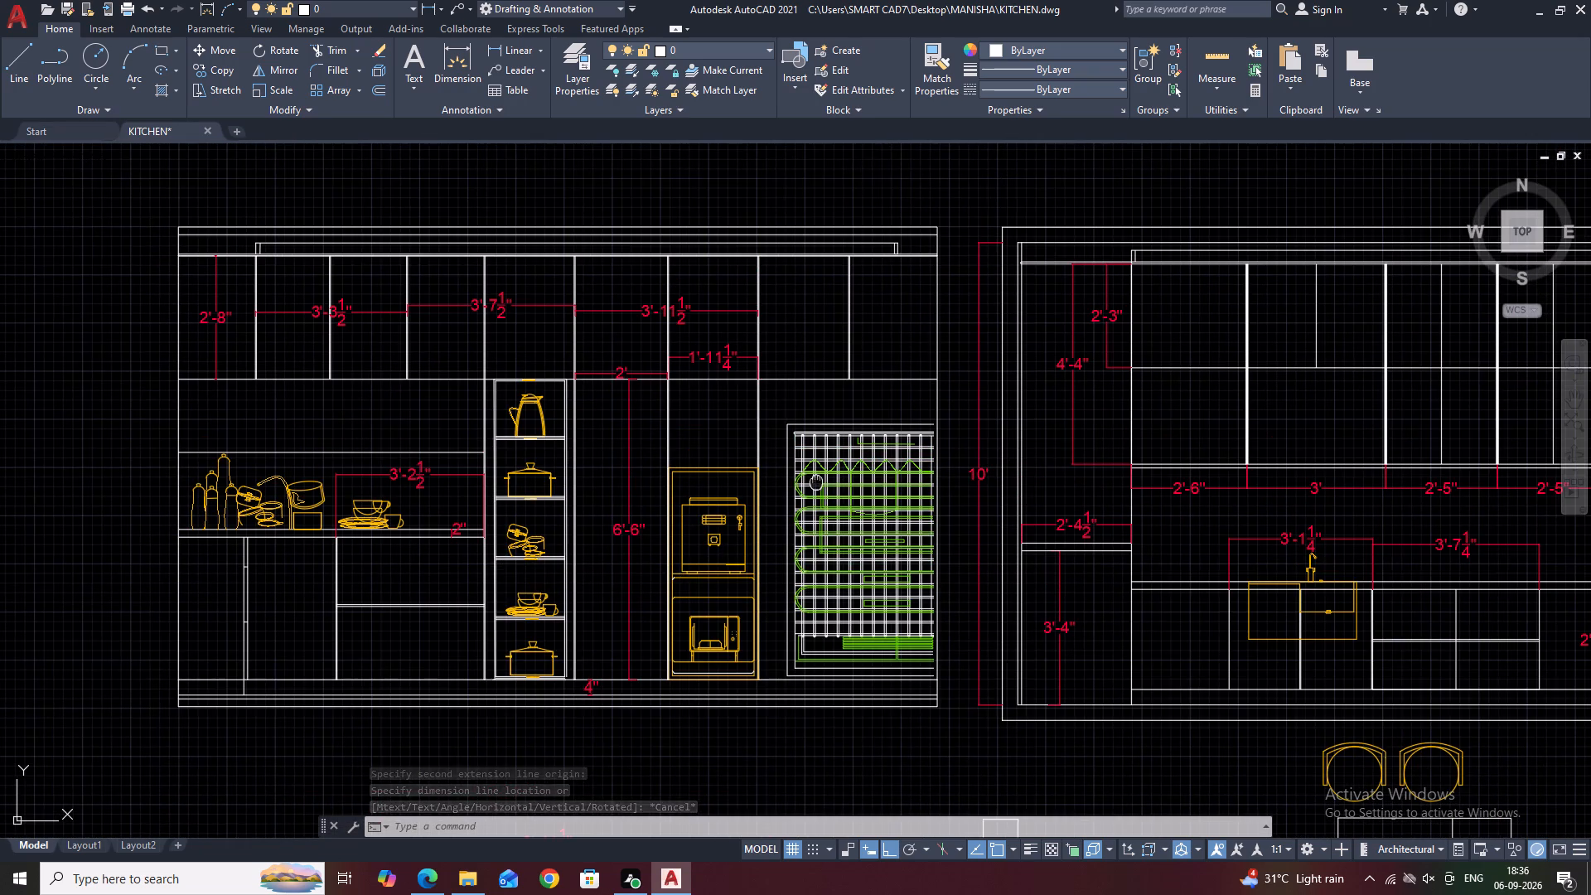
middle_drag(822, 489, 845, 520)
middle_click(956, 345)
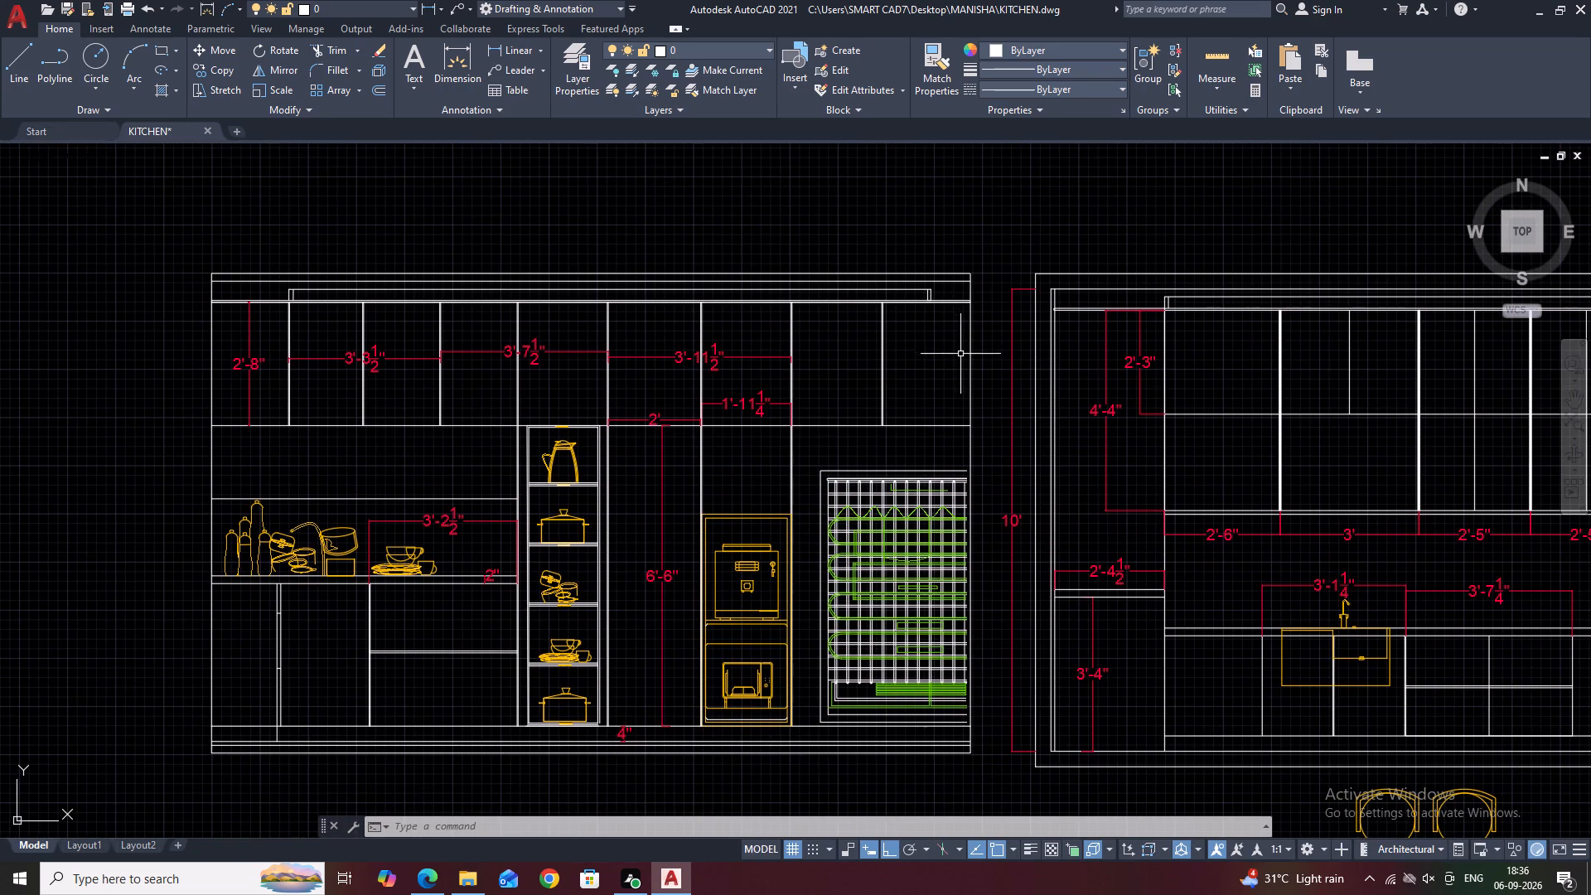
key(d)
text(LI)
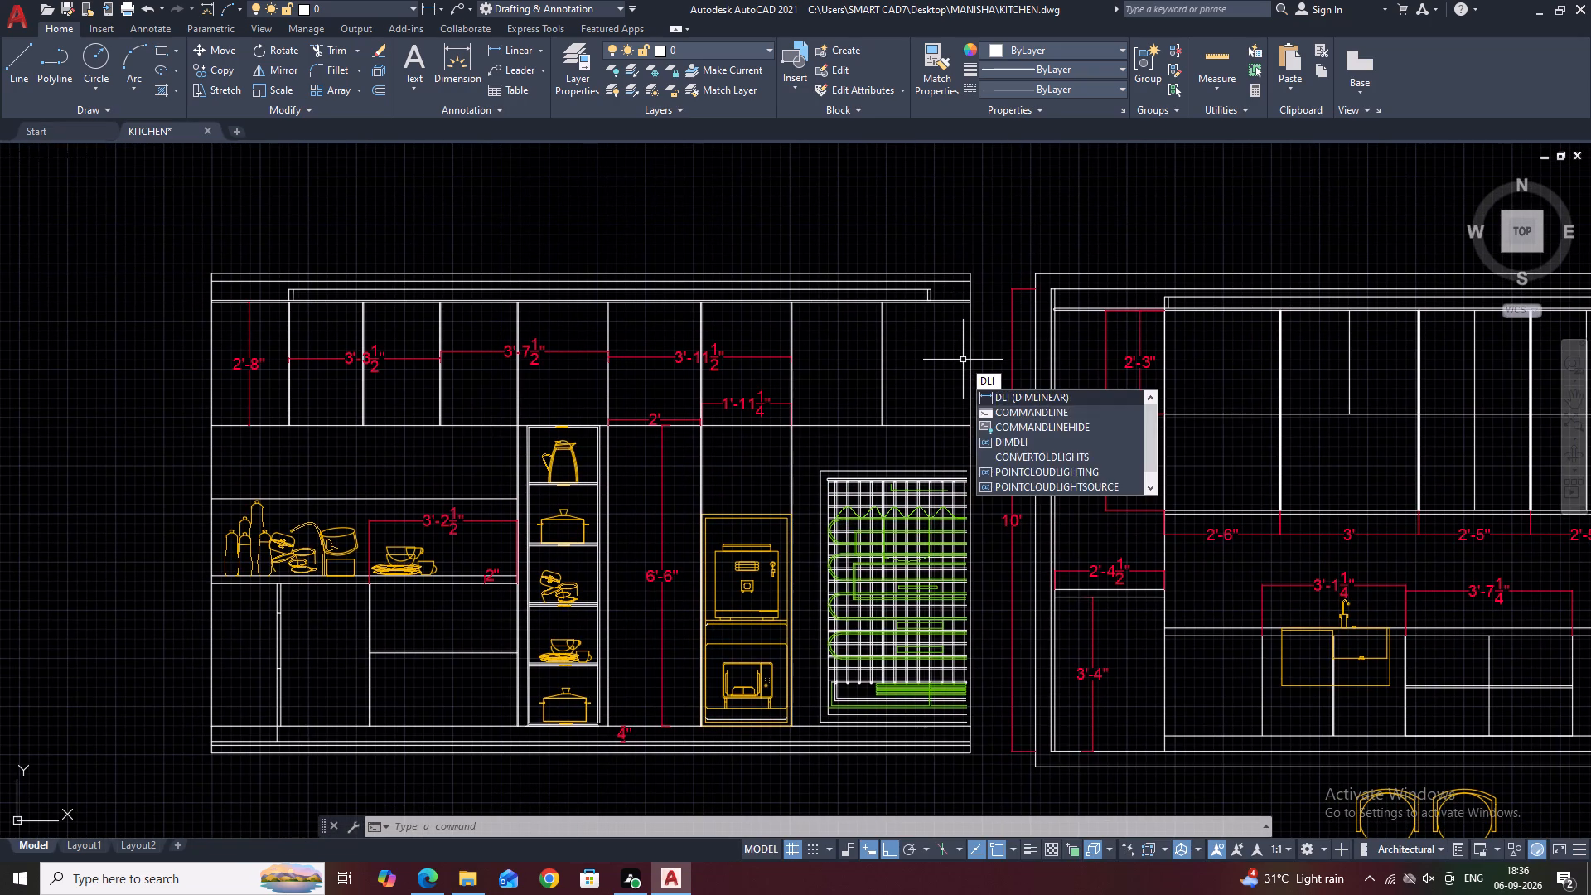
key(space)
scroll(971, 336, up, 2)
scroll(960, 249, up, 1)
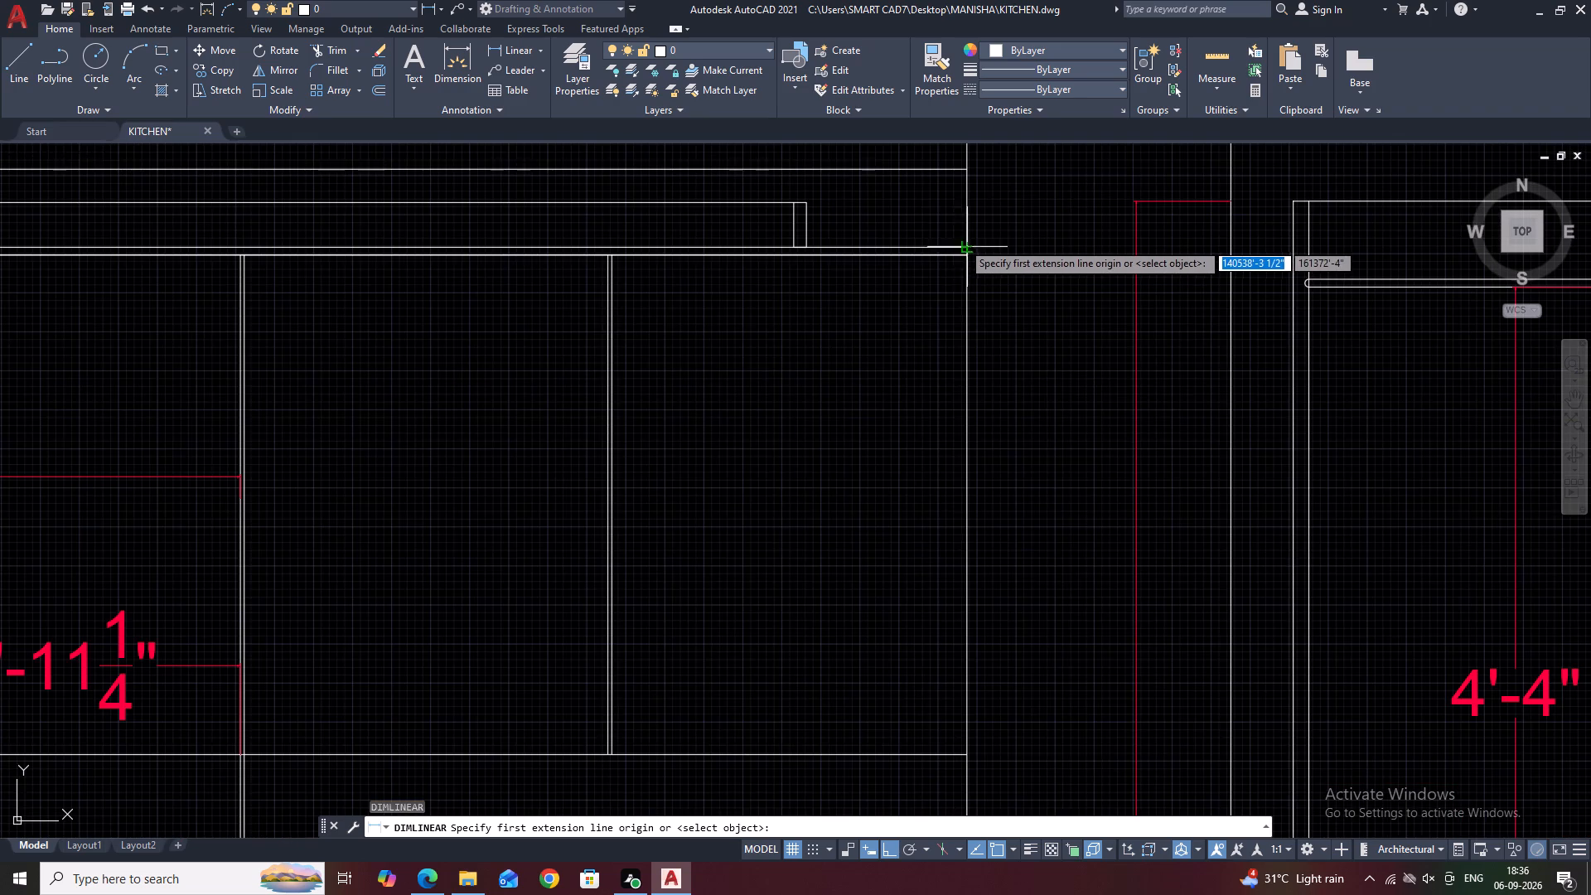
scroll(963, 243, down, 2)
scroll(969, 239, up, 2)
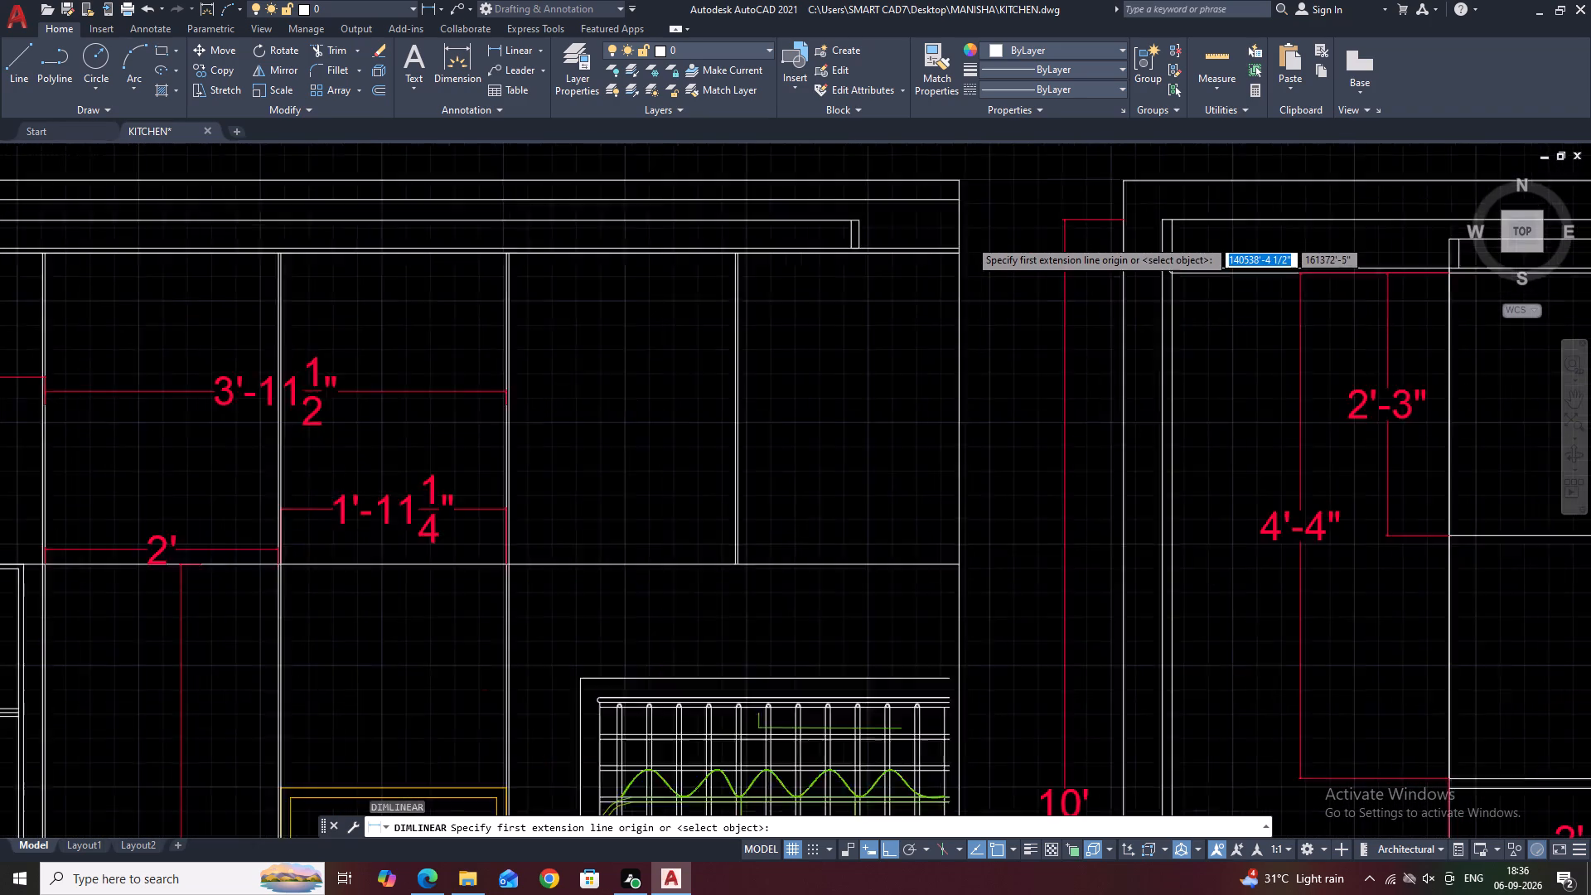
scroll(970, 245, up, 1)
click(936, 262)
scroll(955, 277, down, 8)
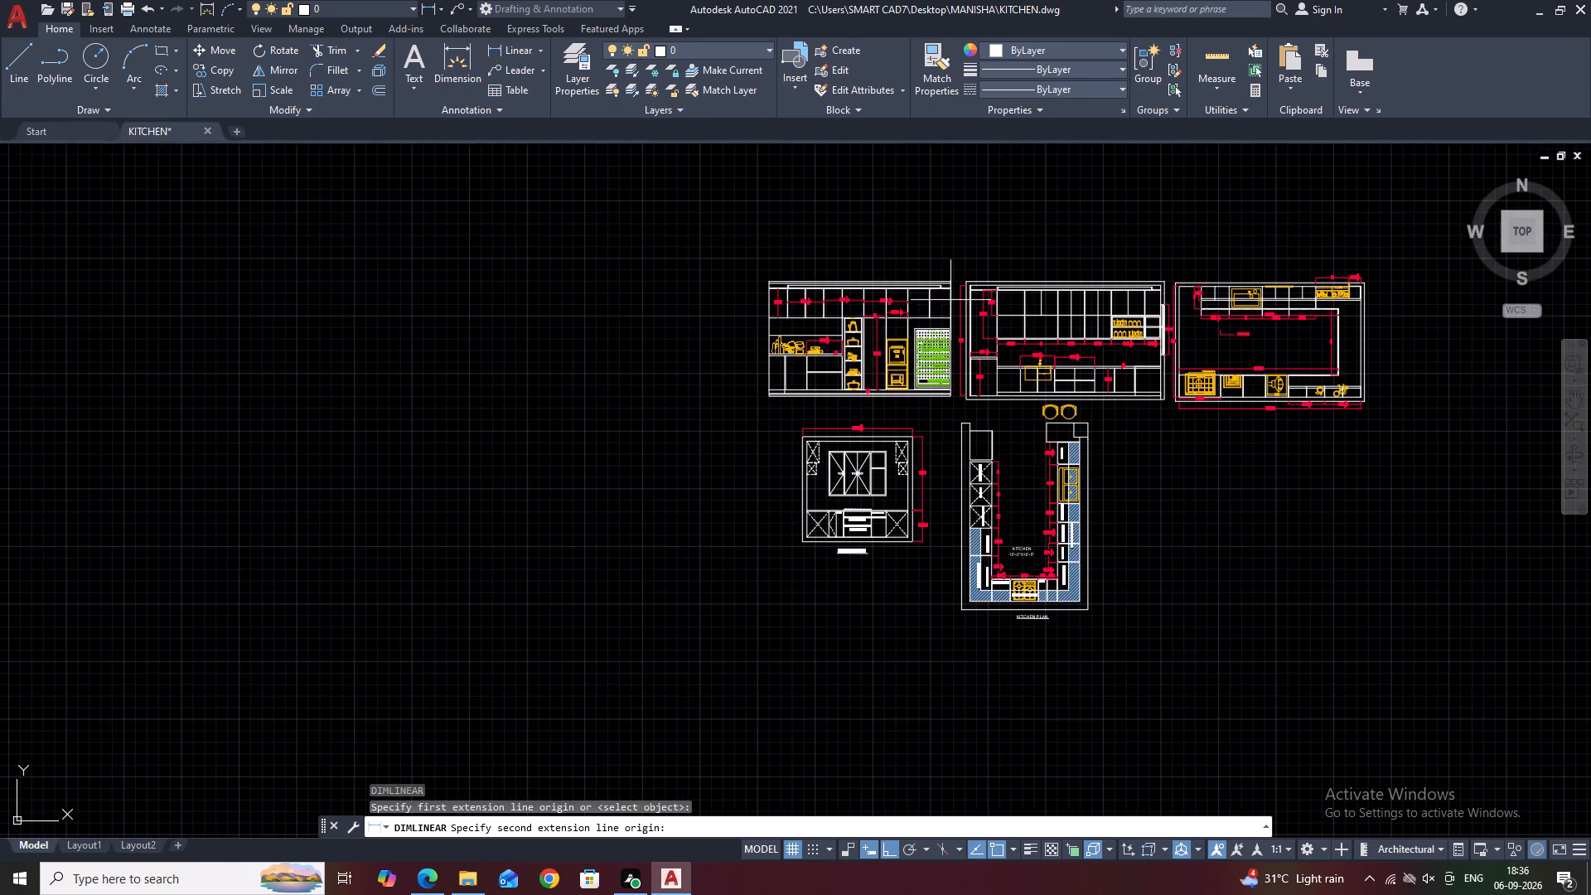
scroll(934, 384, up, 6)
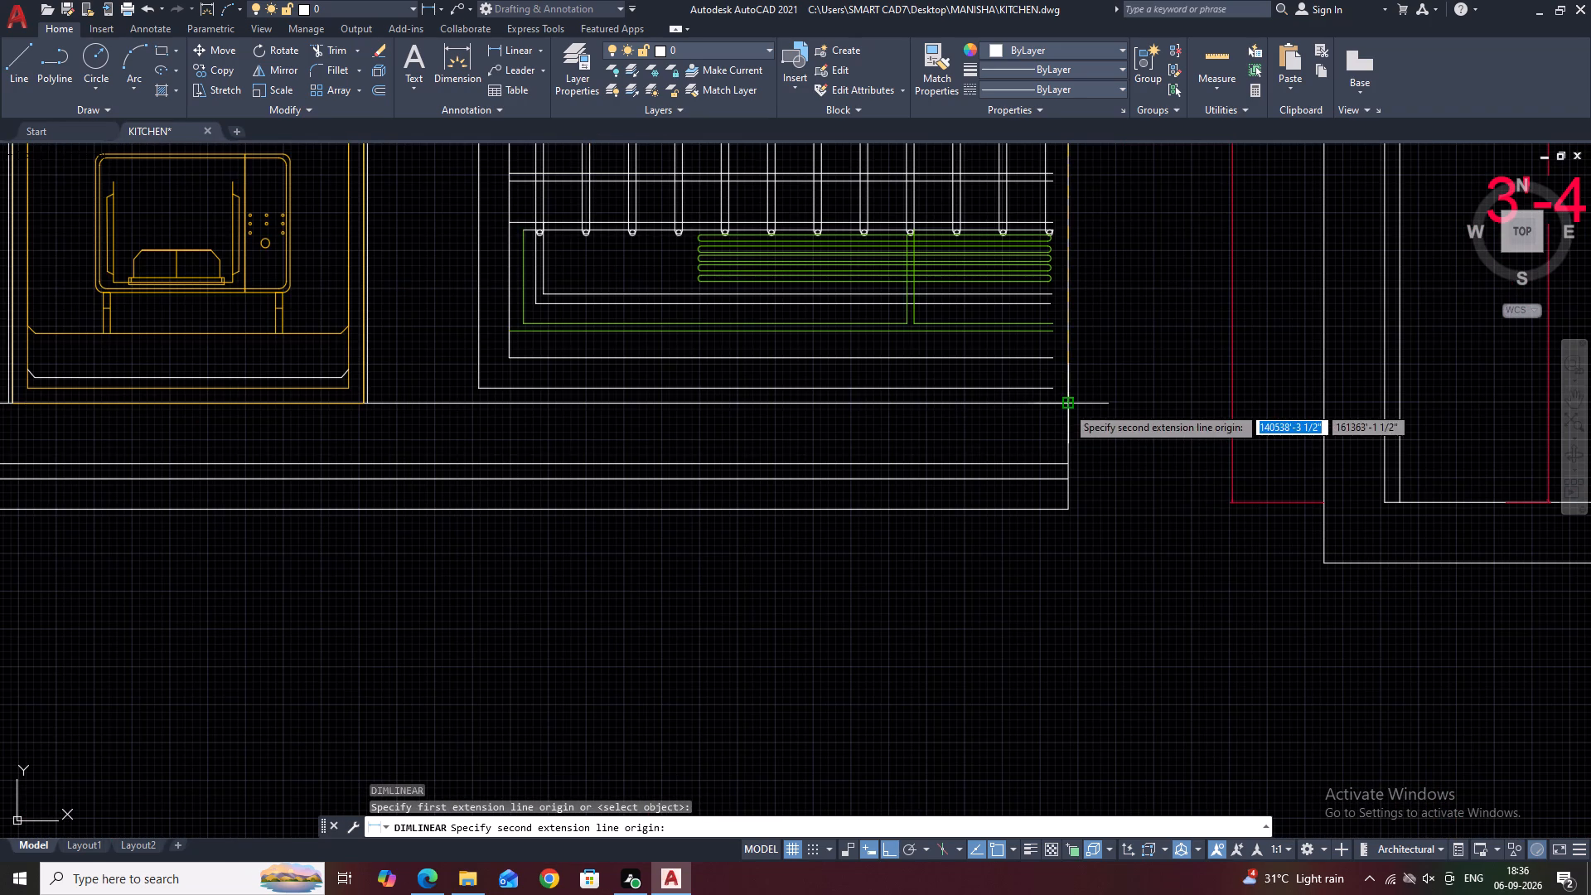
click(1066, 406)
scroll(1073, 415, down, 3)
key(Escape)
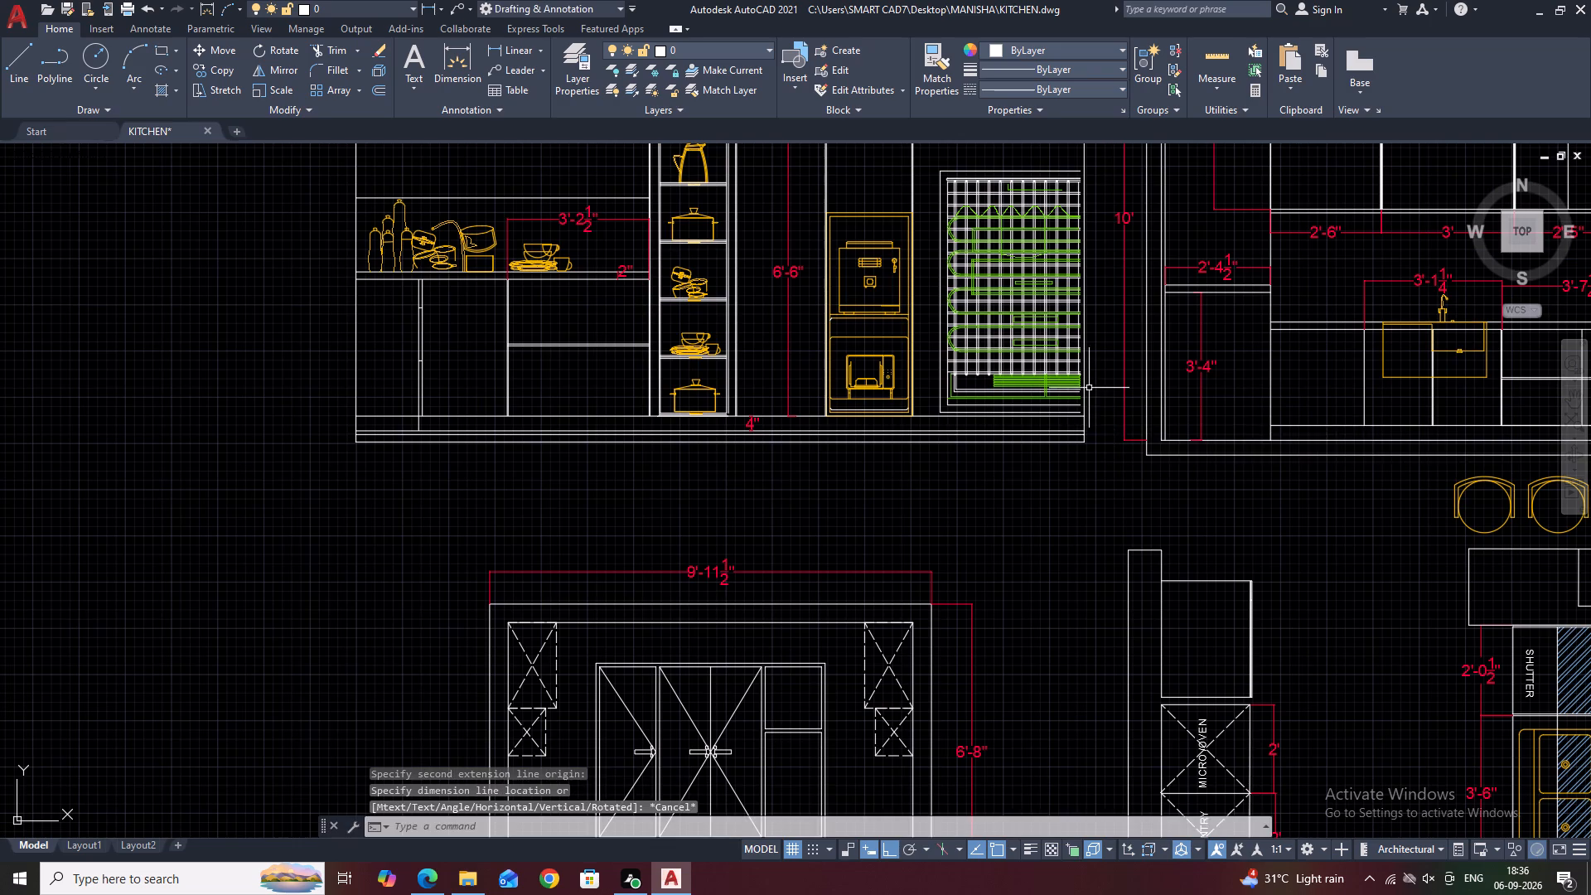
Add a 10' vertical linear dimension beside the leftmost elevation's right edge, measured downward from the line above the upper cabinets.
middle_drag(1084, 331, 1083, 423)
scroll(1084, 331, down, 1)
key(space)
scroll(1080, 221, up, 2)
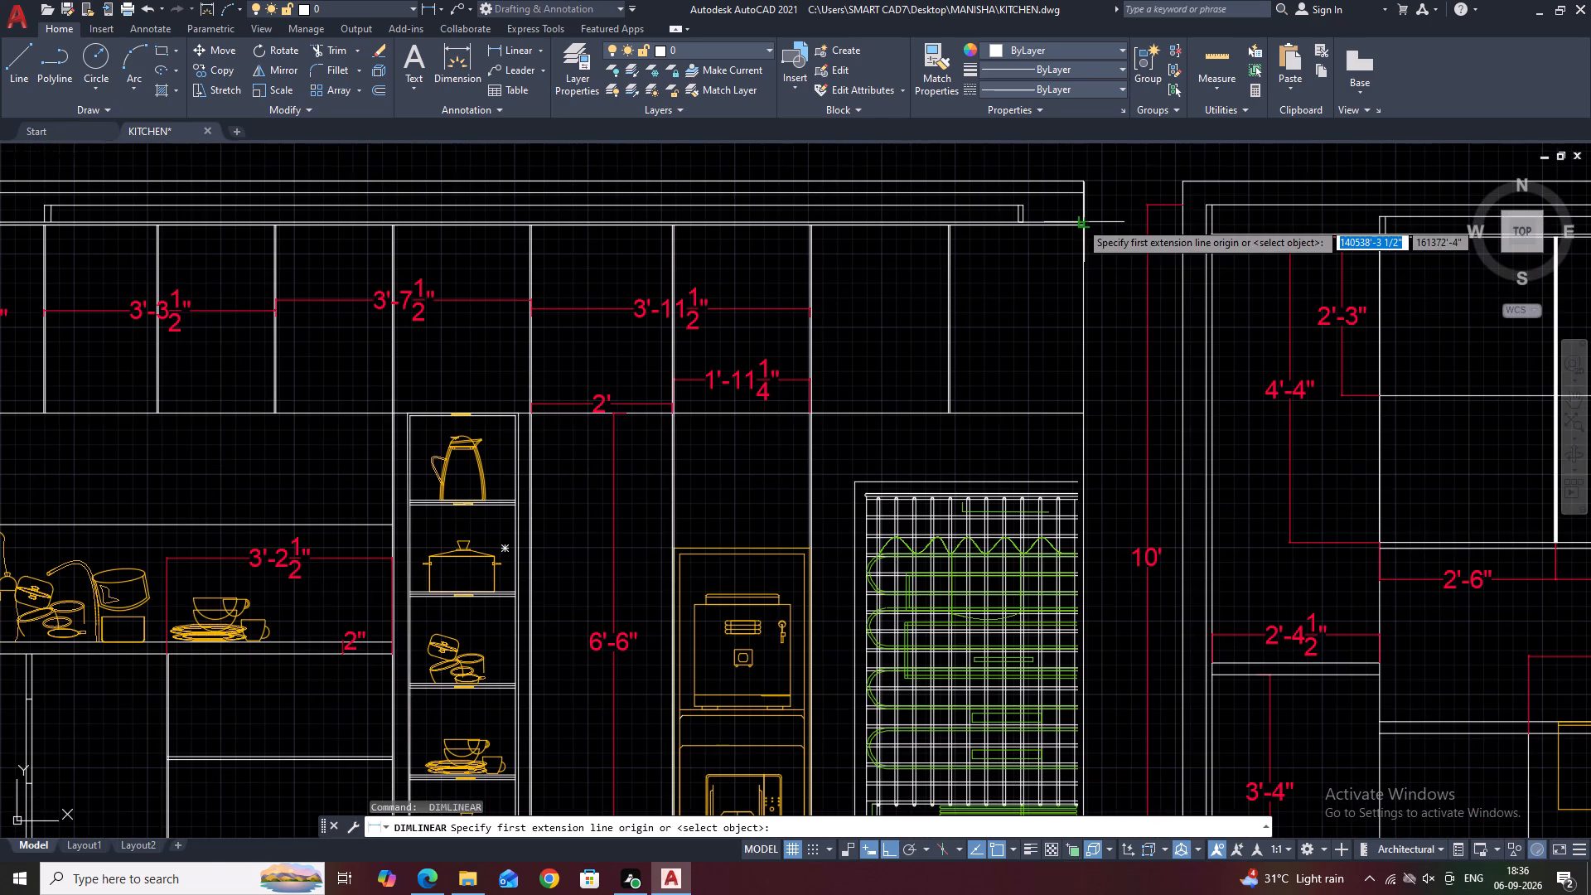
scroll(1089, 223, up, 3)
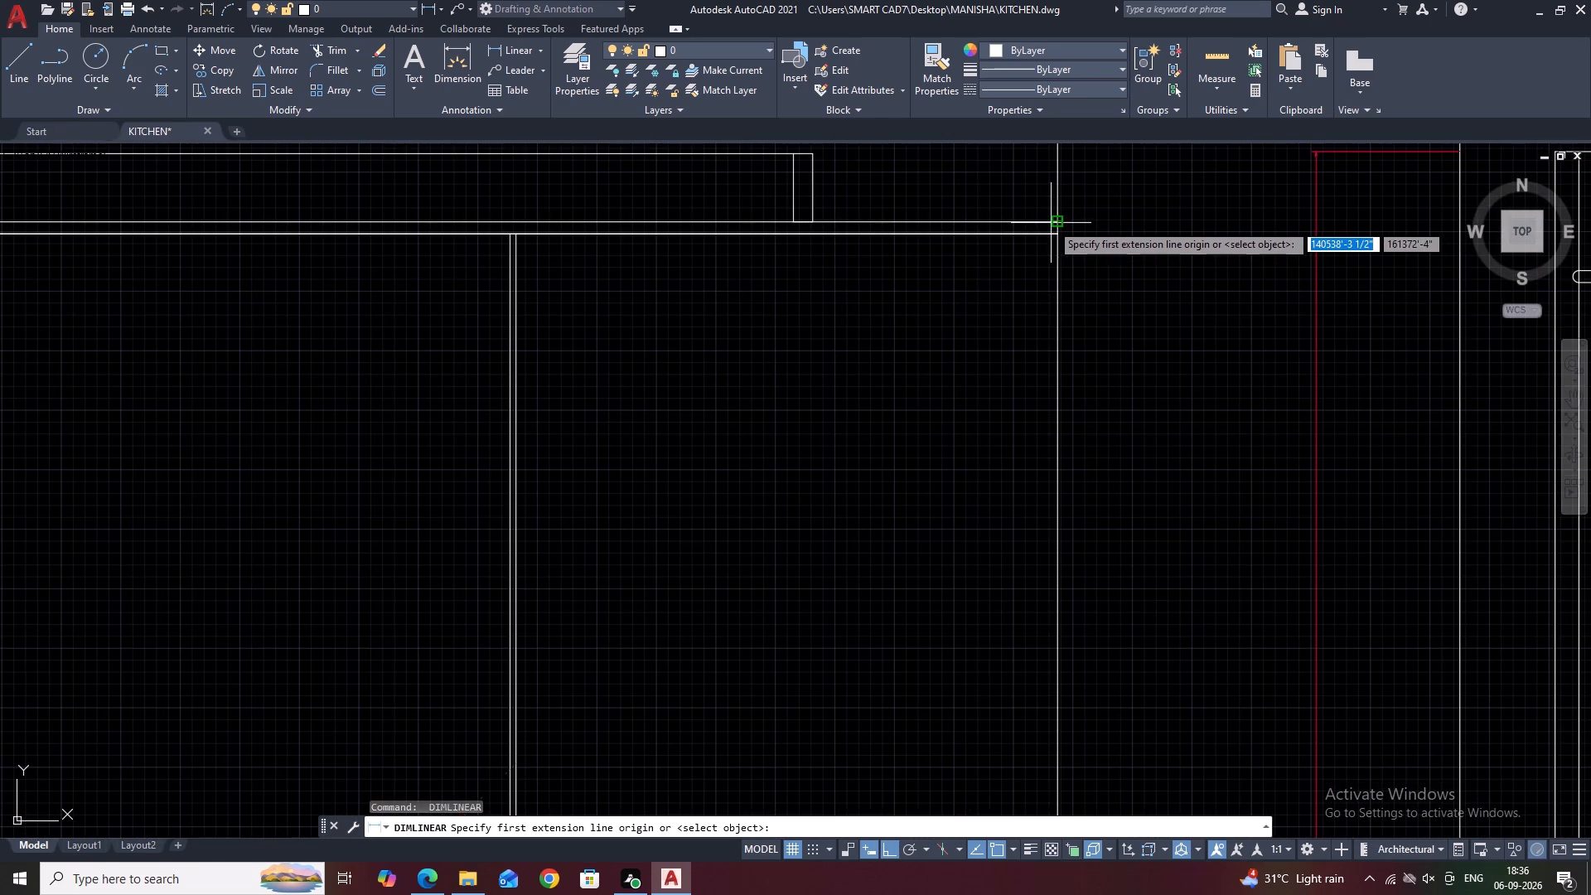
click(1060, 224)
scroll(1069, 225, down, 6)
scroll(1066, 484, down, 1)
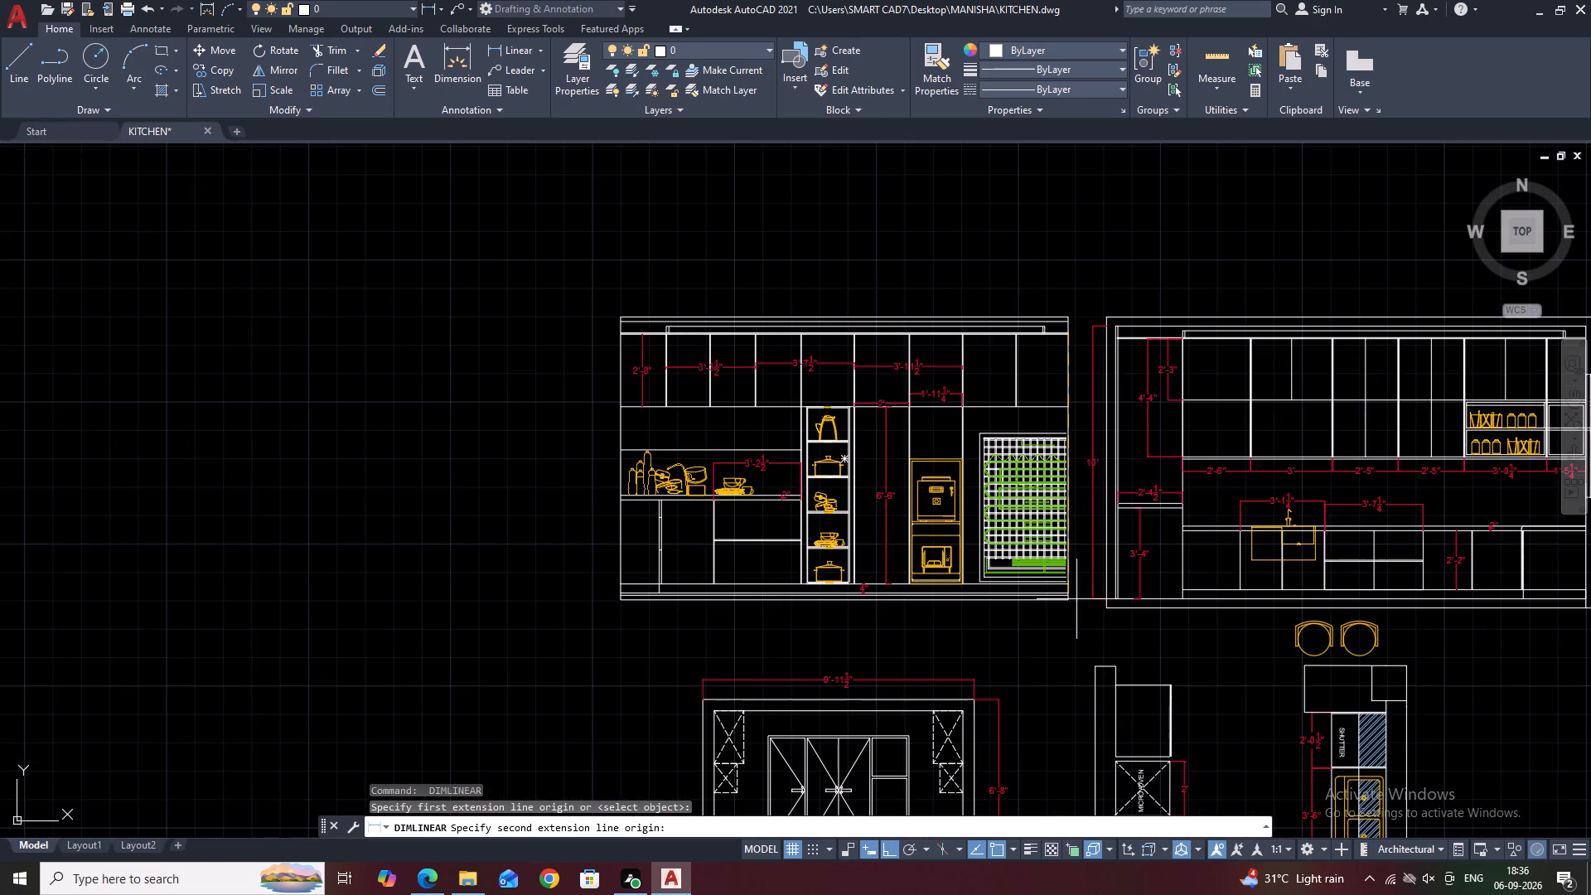
text(10)
text(')
key(space)
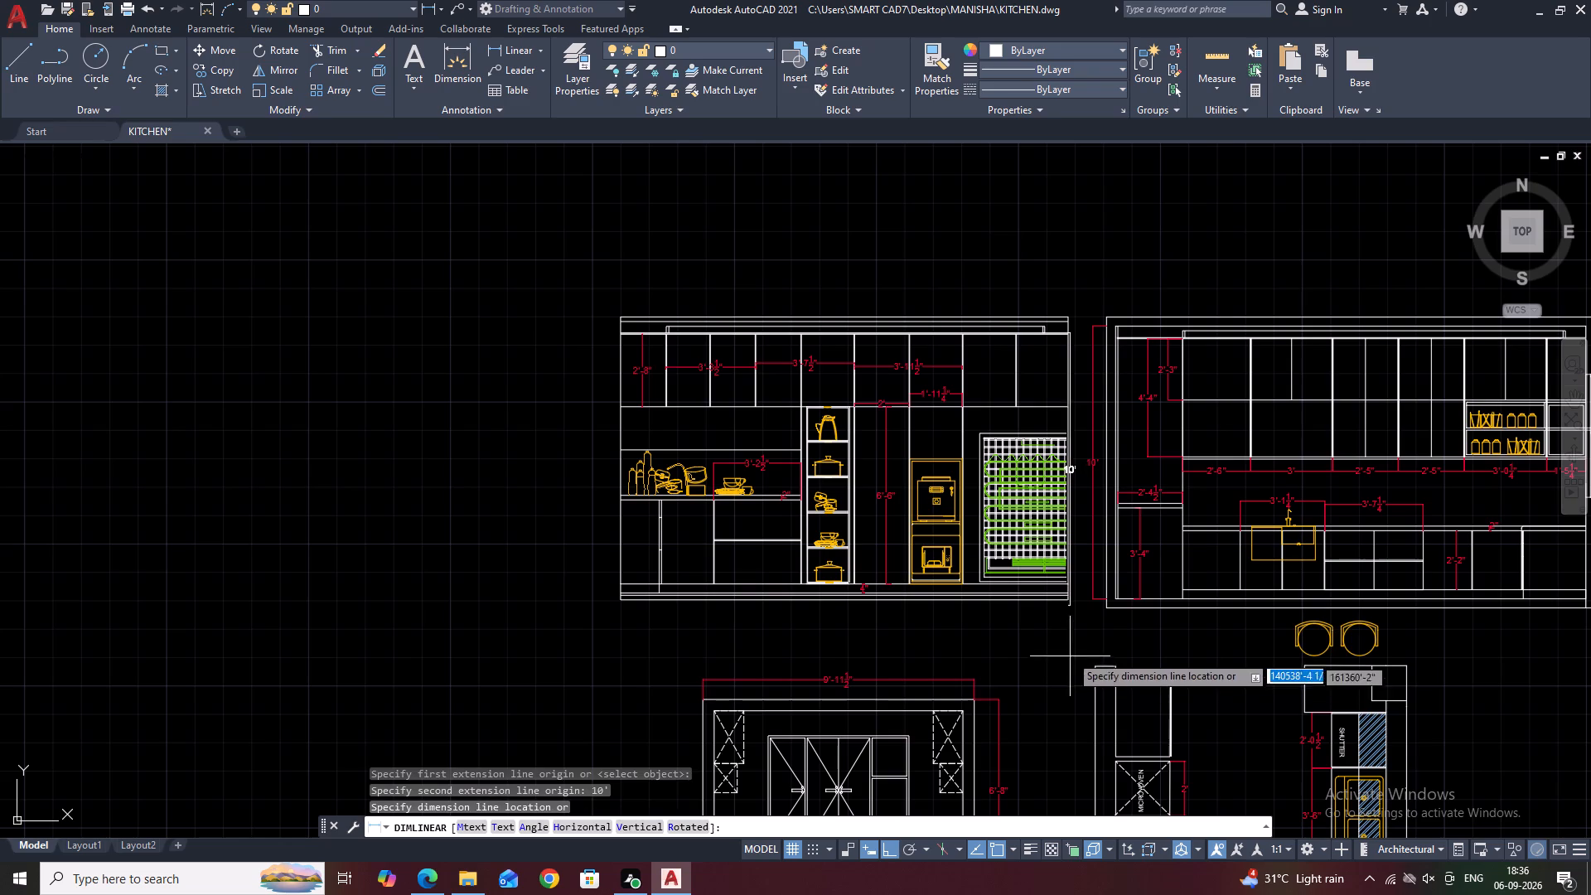
scroll(1084, 612, up, 1)
click(1086, 604)
Move the new 10' dimension beside the leftmost elevation up so its lower origin meets the line just above the elevation's bottom edge.
middle_drag(1053, 481, 1065, 506)
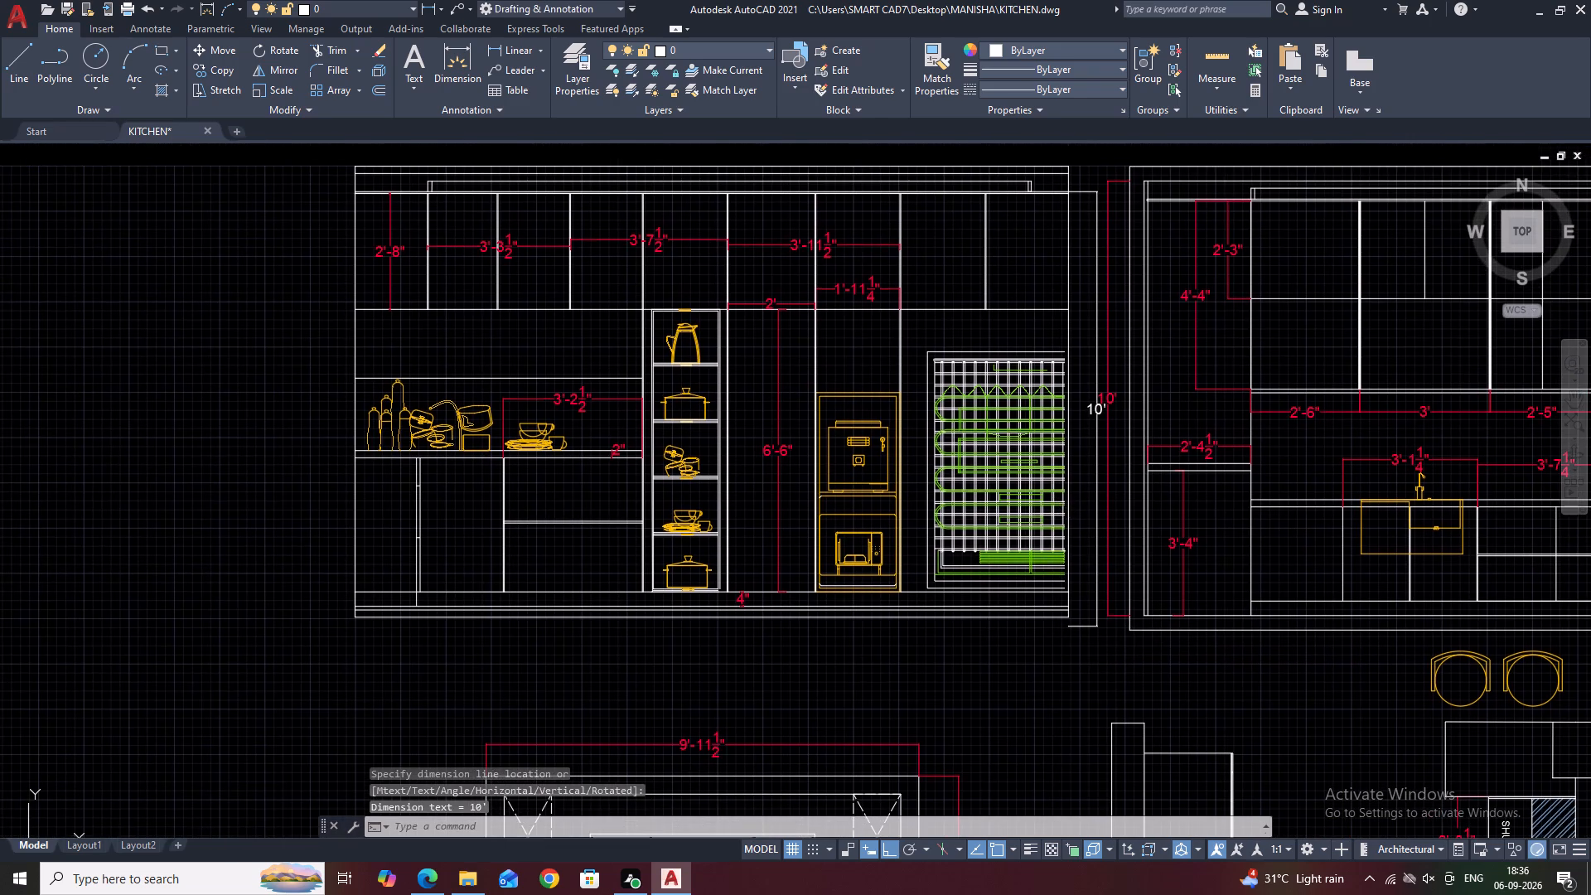
text(M)
key(space)
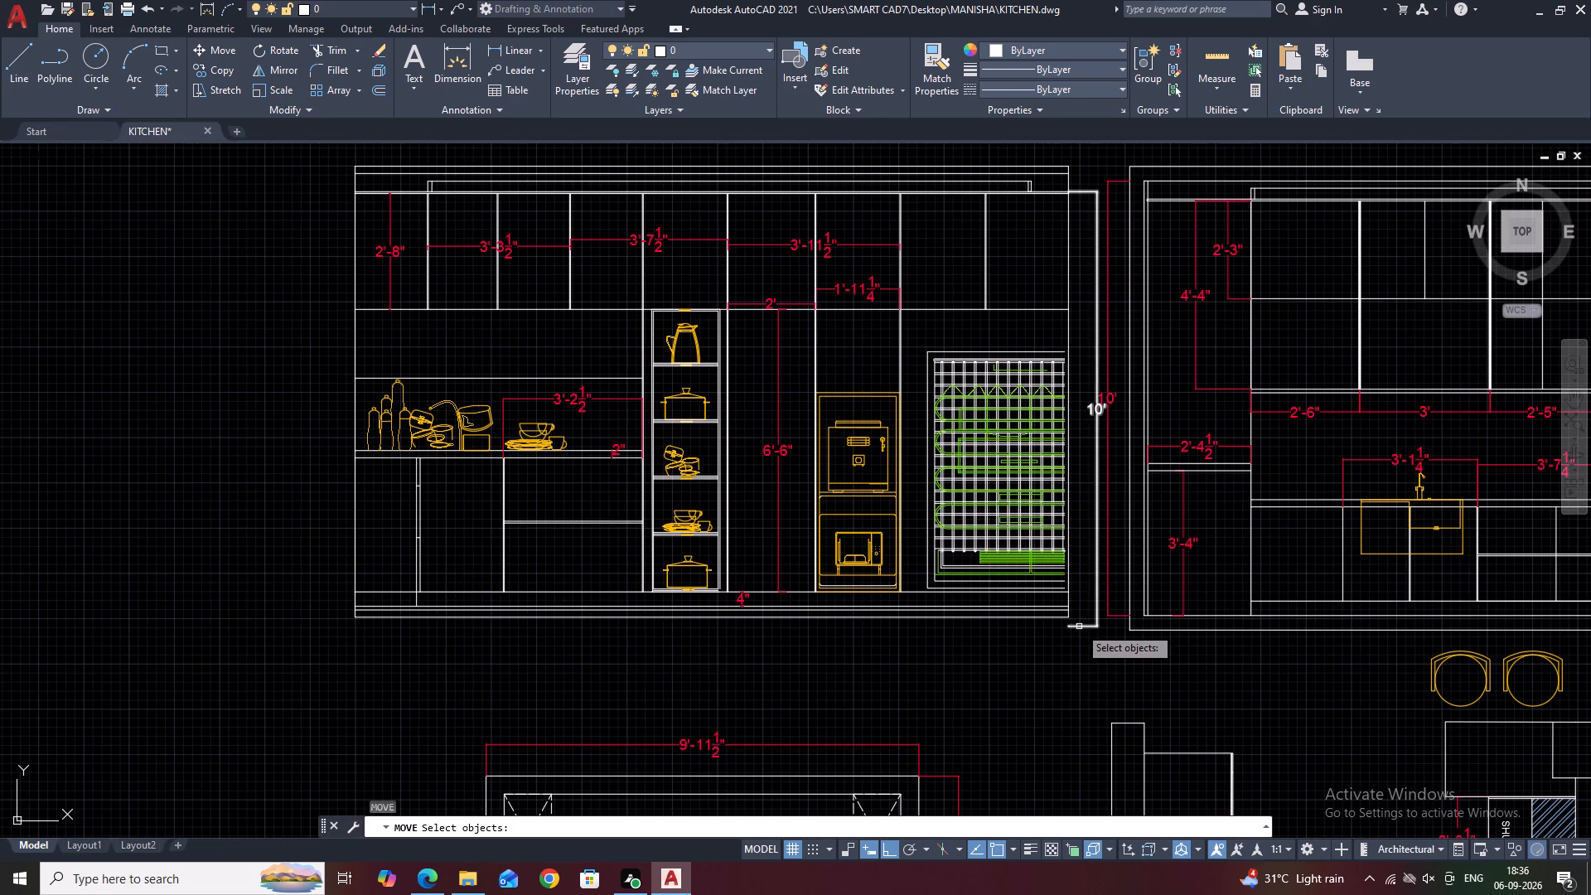
click(1079, 626)
key(space)
middle_drag(1076, 208, 1078, 254)
scroll(1070, 239, up, 2)
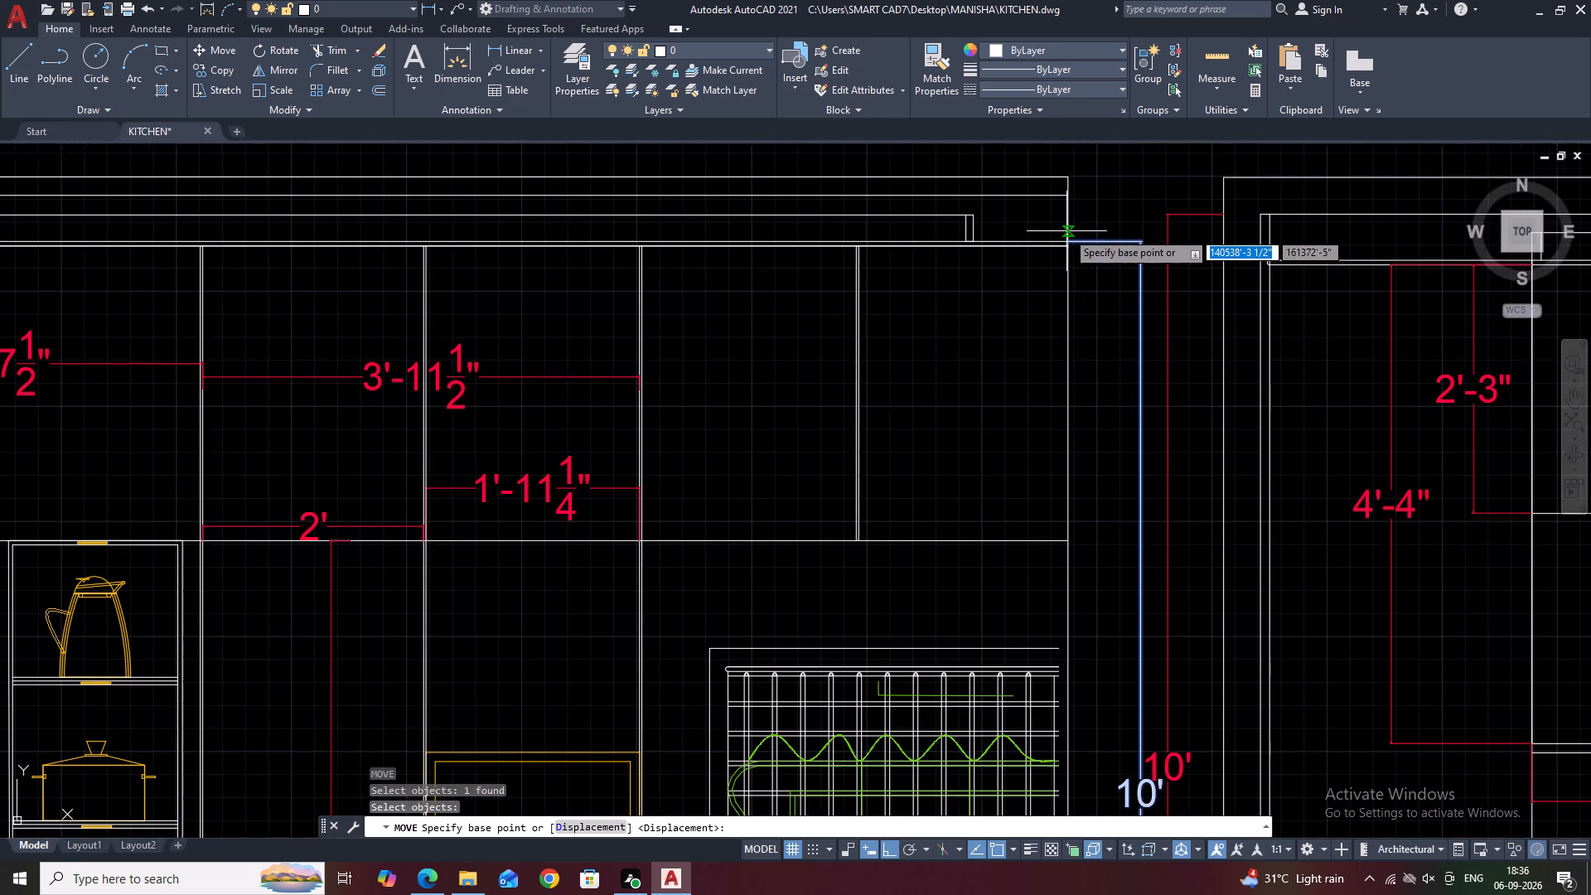
scroll(1065, 201, down, 4)
scroll(1025, 673, up, 2)
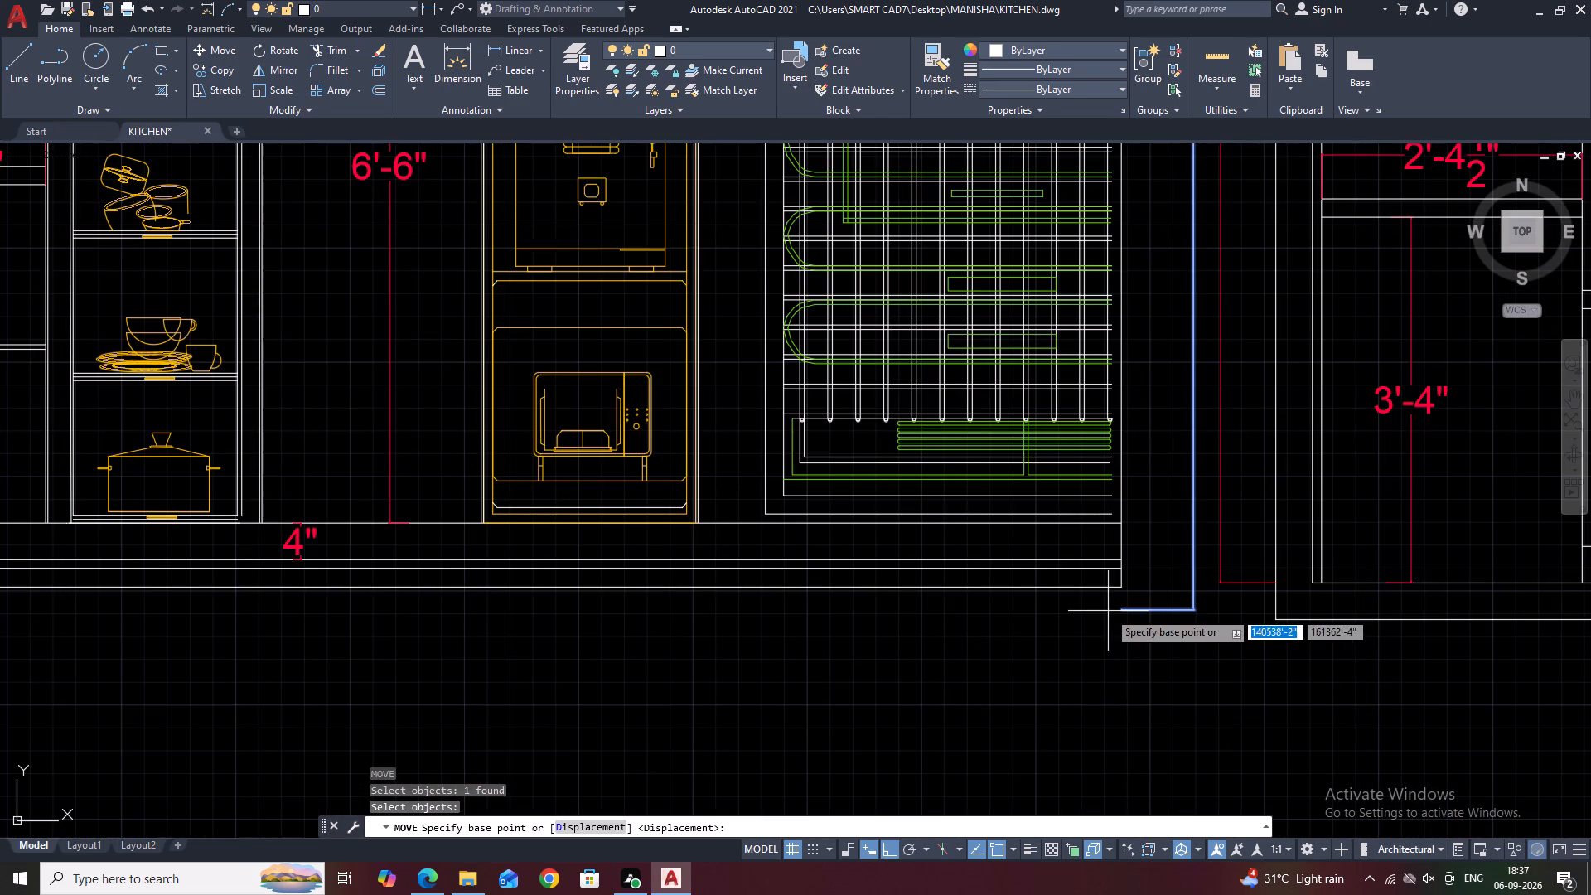
click(1123, 611)
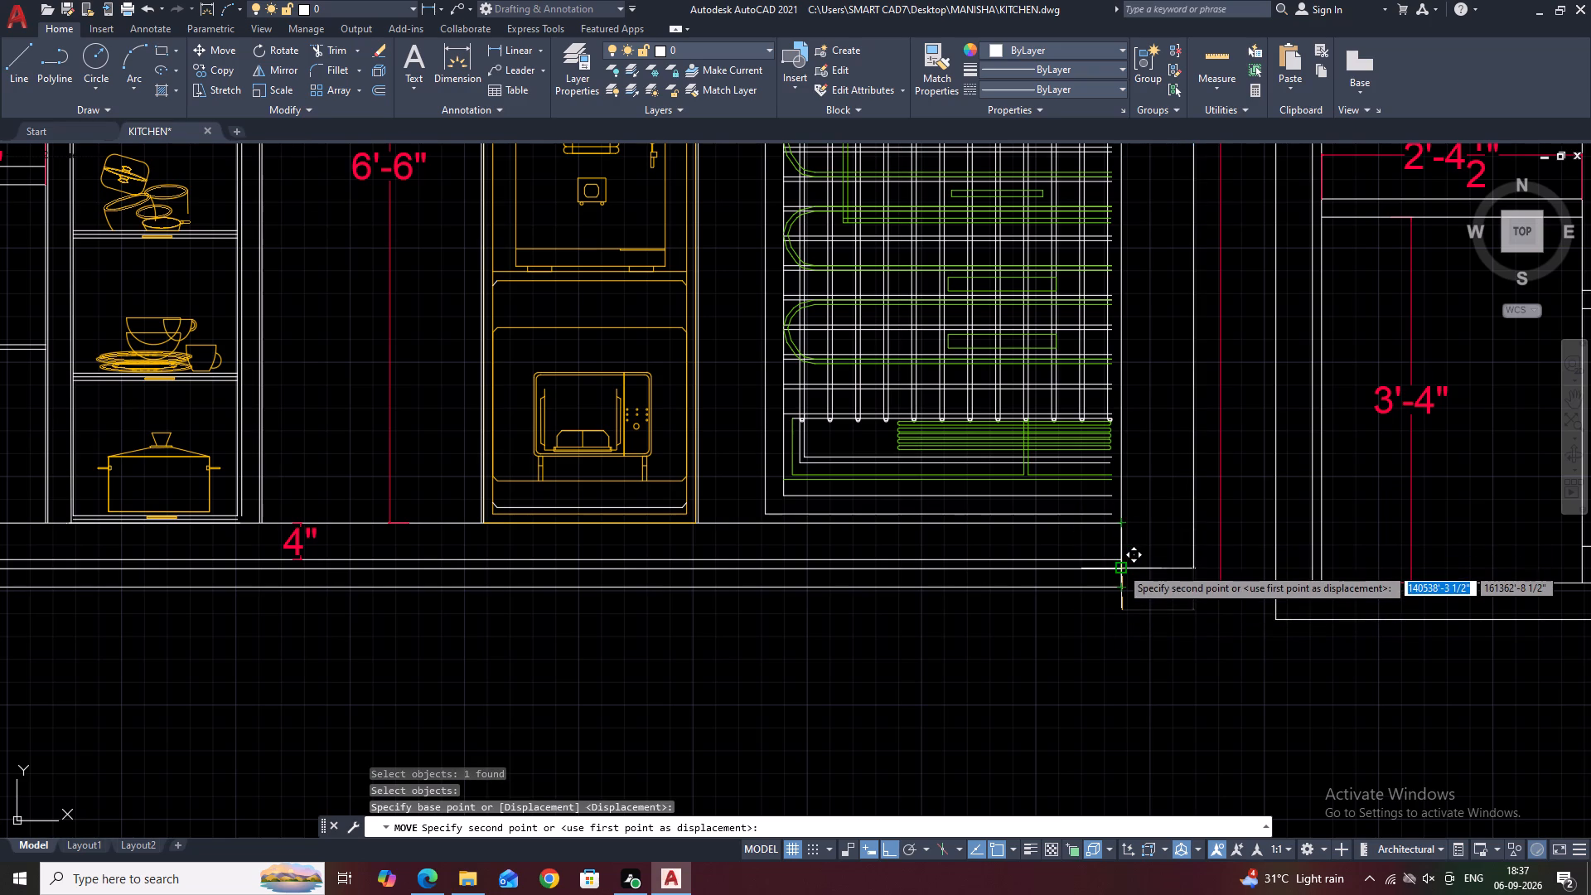
click(1120, 567)
scroll(1062, 553, down, 5)
scroll(1105, 448, up, 2)
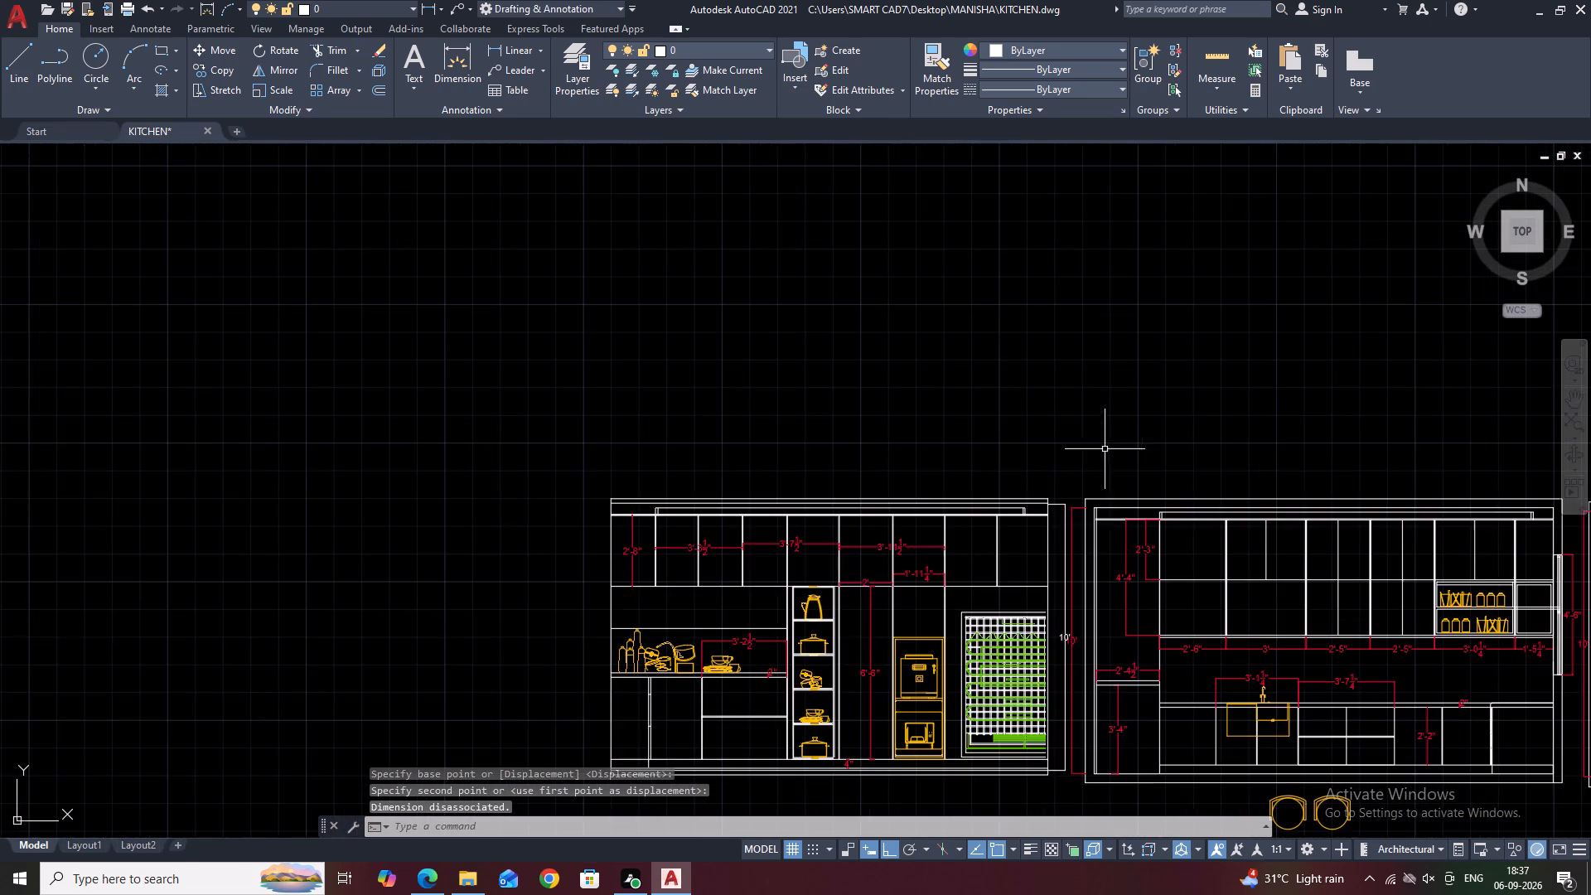
scroll(1019, 539, up, 1)
middle_drag(1069, 506, 1067, 405)
middle_drag(1032, 506, 1052, 406)
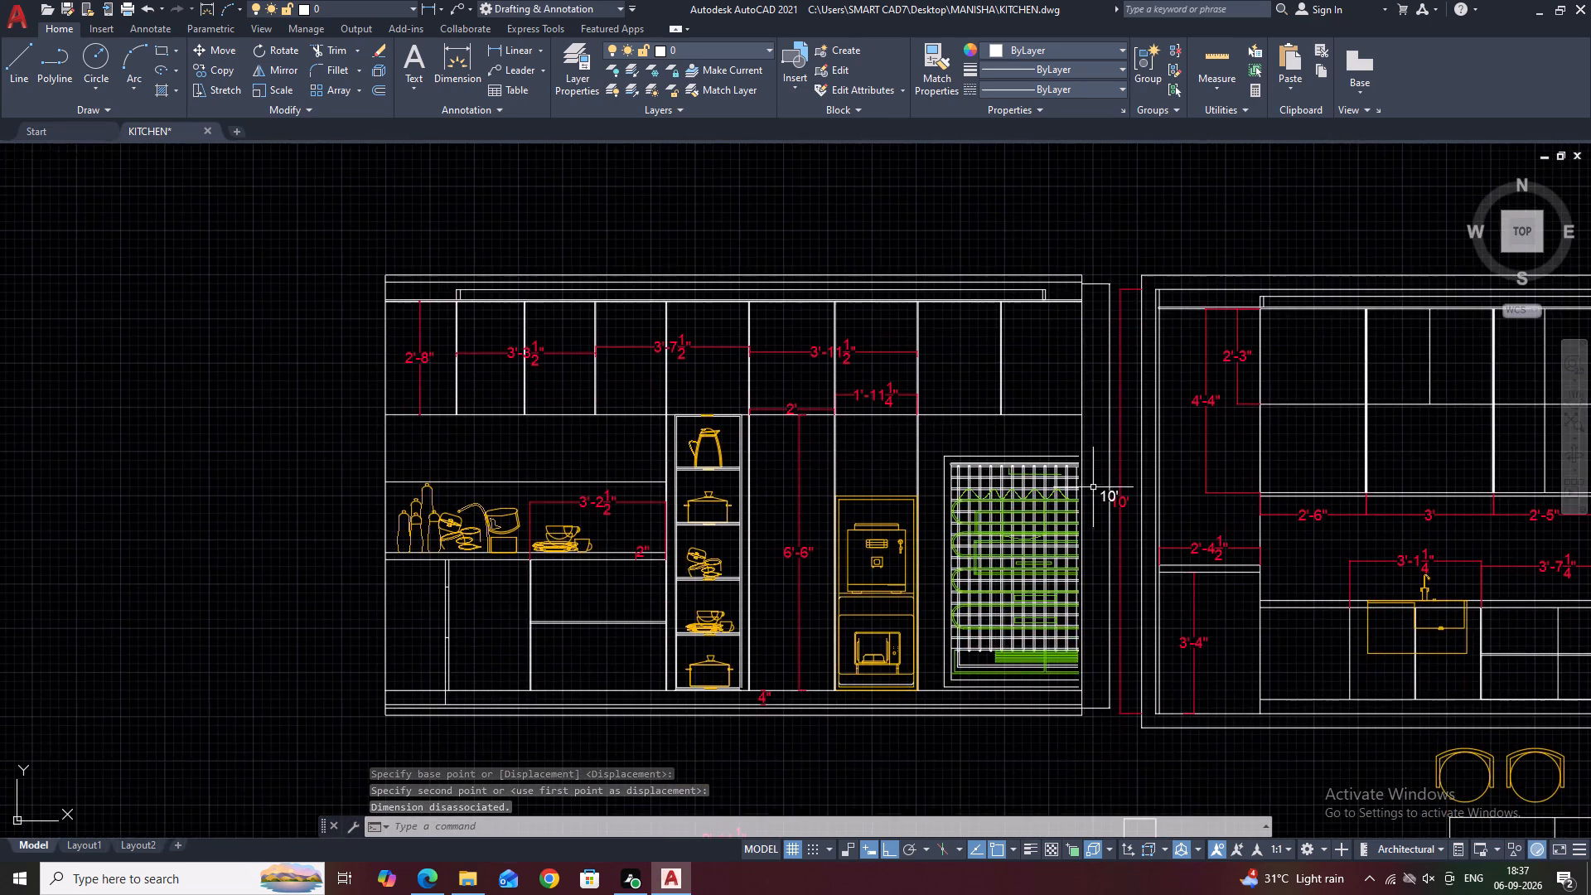
Shift the leftmost elevation's 10' dimension line closer to its right edge and clear the selection.
scroll(1093, 490, up, 1)
click(1124, 499)
scroll(1117, 510, up, 1)
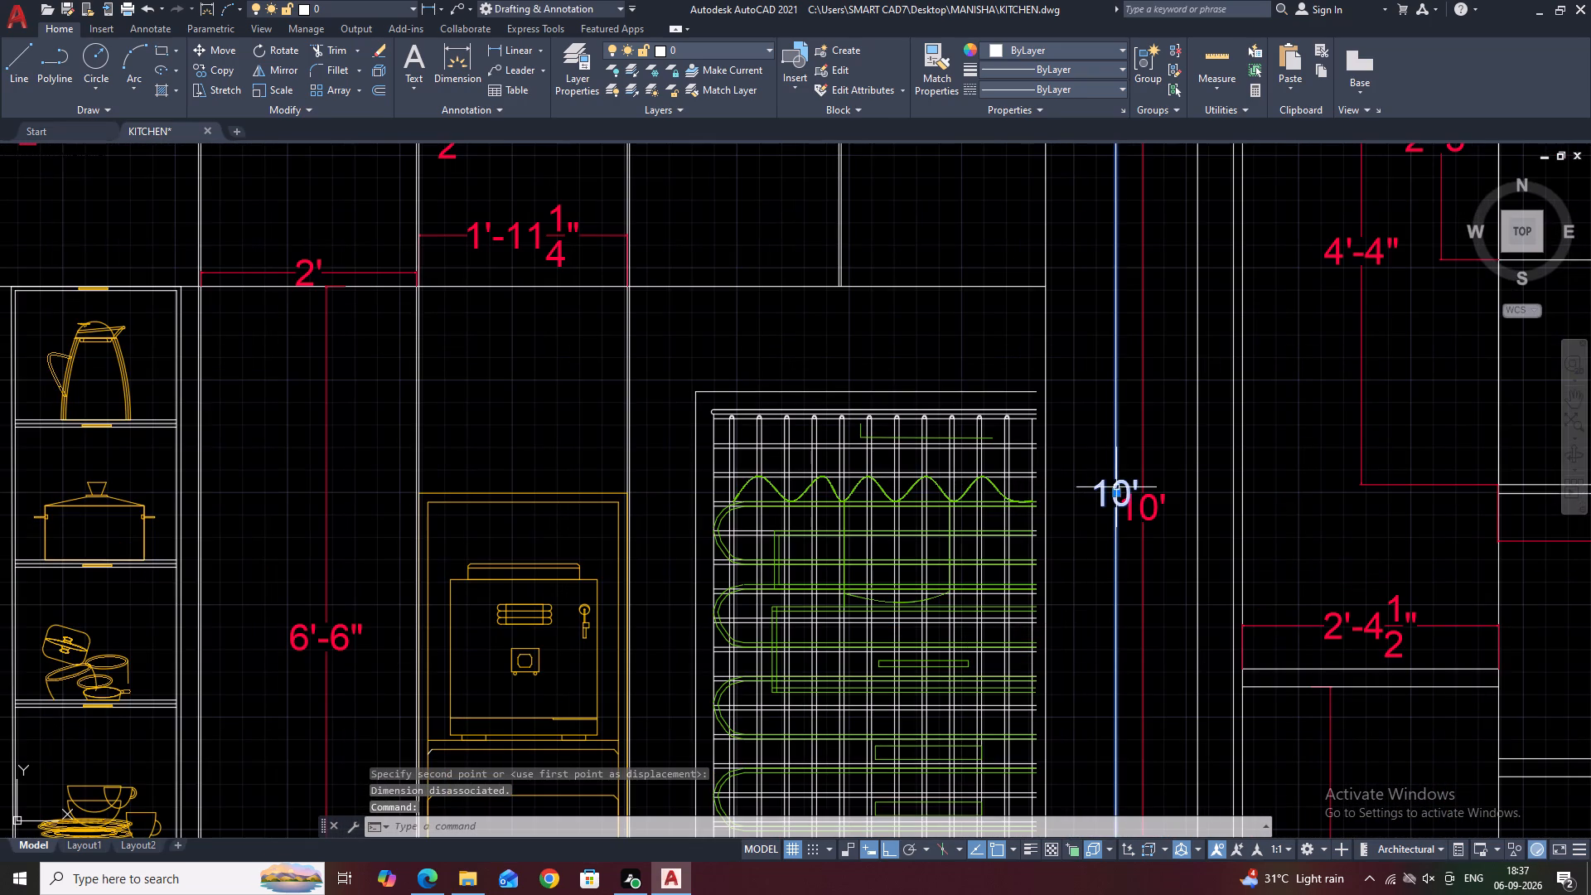
click(1118, 495)
click(1094, 495)
scroll(1082, 490, up, 2)
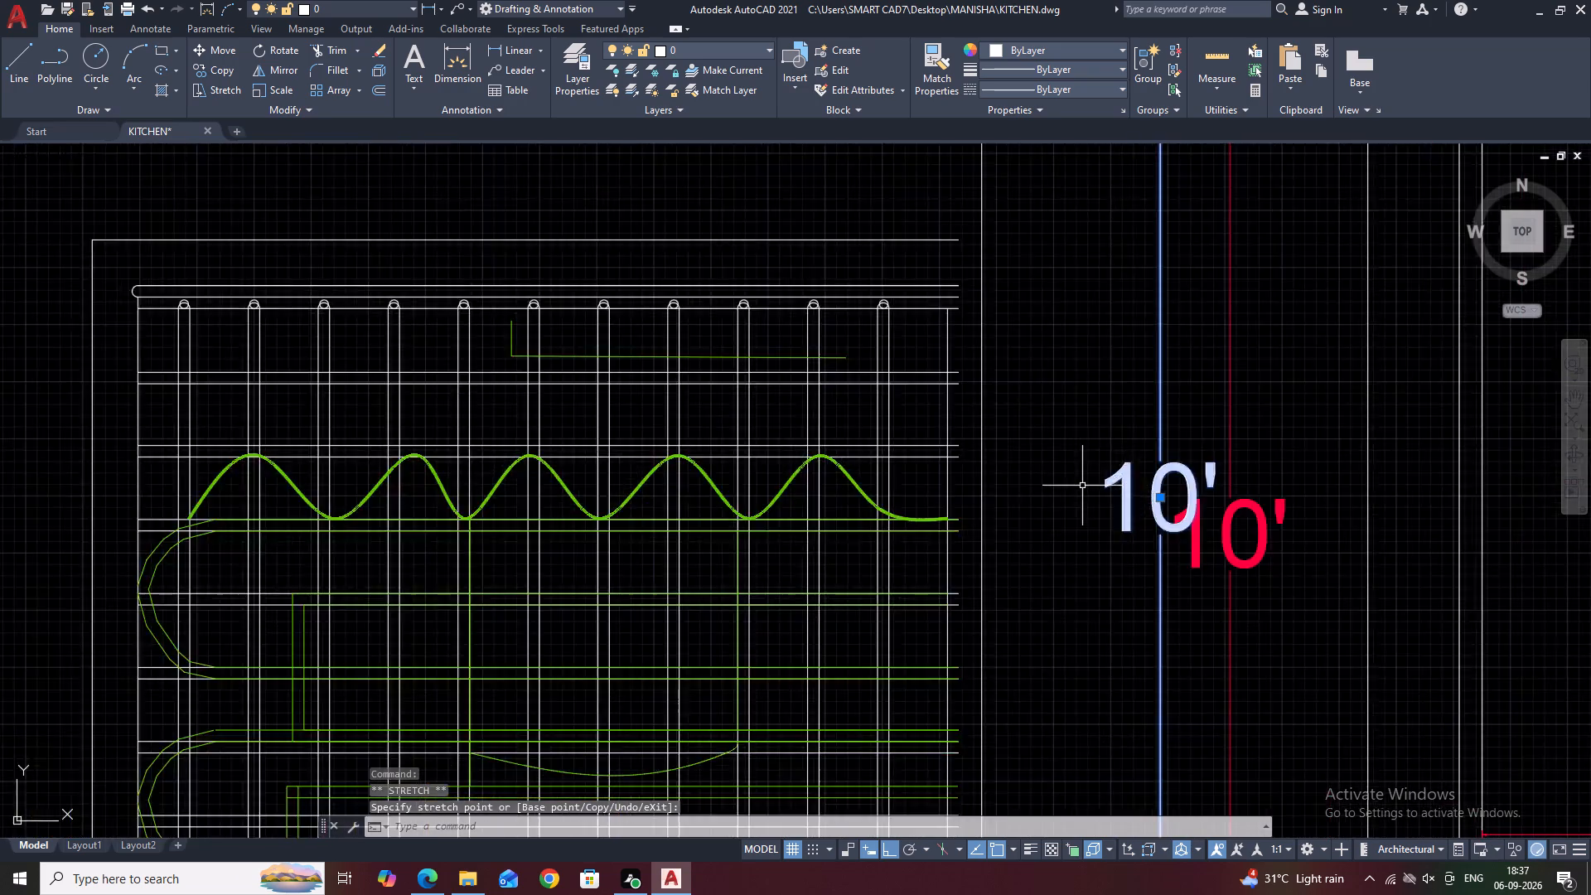
scroll(1082, 474, down, 5)
scroll(1072, 625, up, 3)
scroll(1134, 578, up, 2)
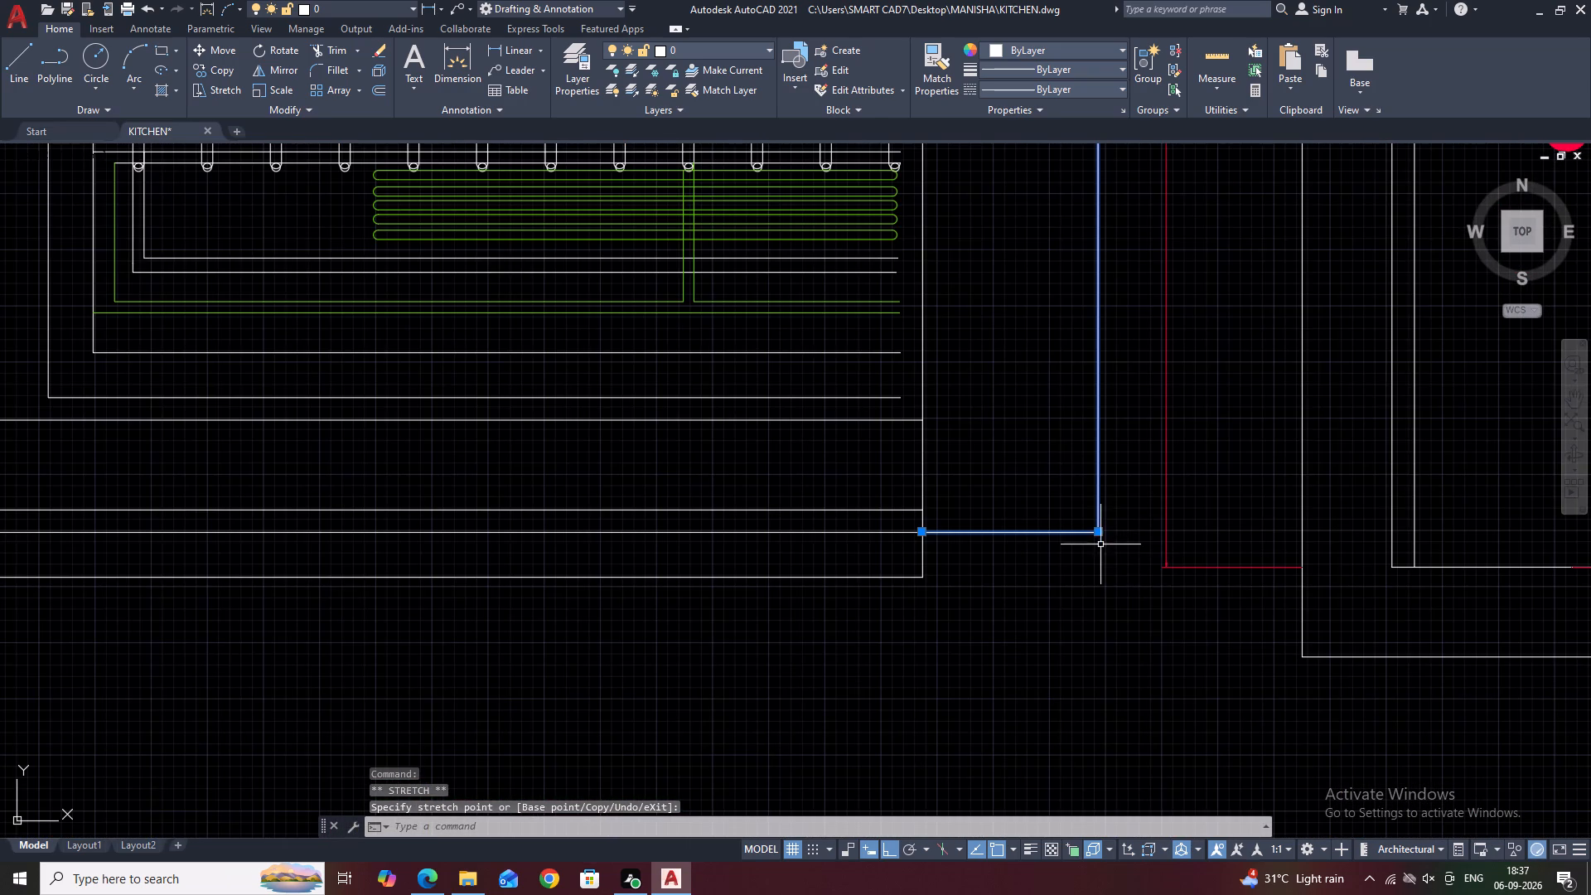
click(1100, 536)
click(1035, 539)
scroll(995, 546, down, 2)
key(Escape)
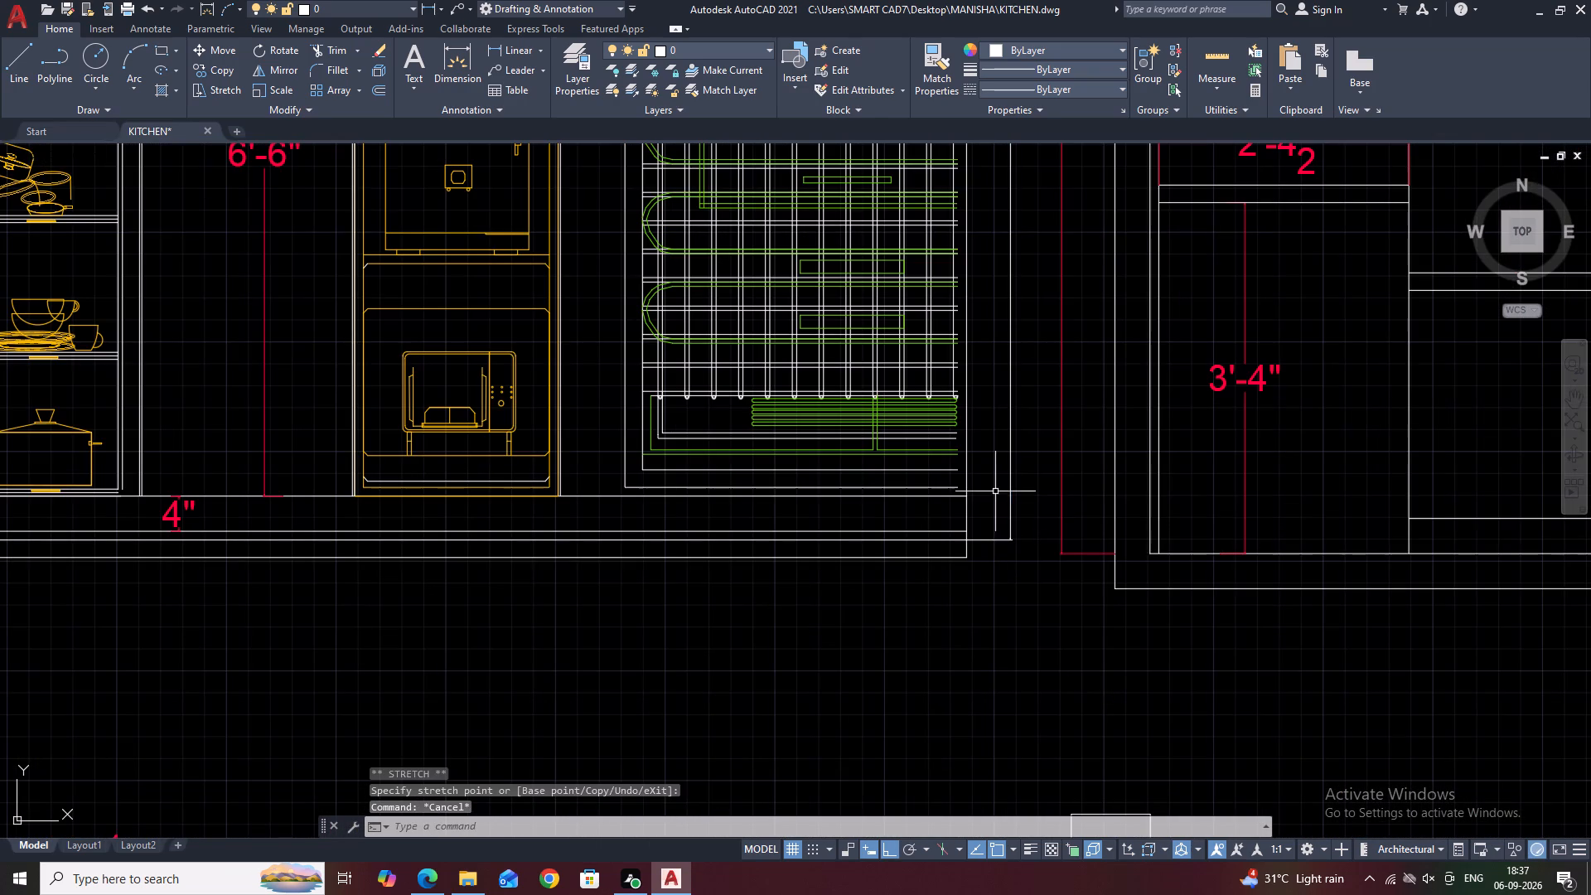
Match the leftmost elevation's 10' dimension properties to the red 10' dimension of the middle elevation.
text(MA)
key(space)
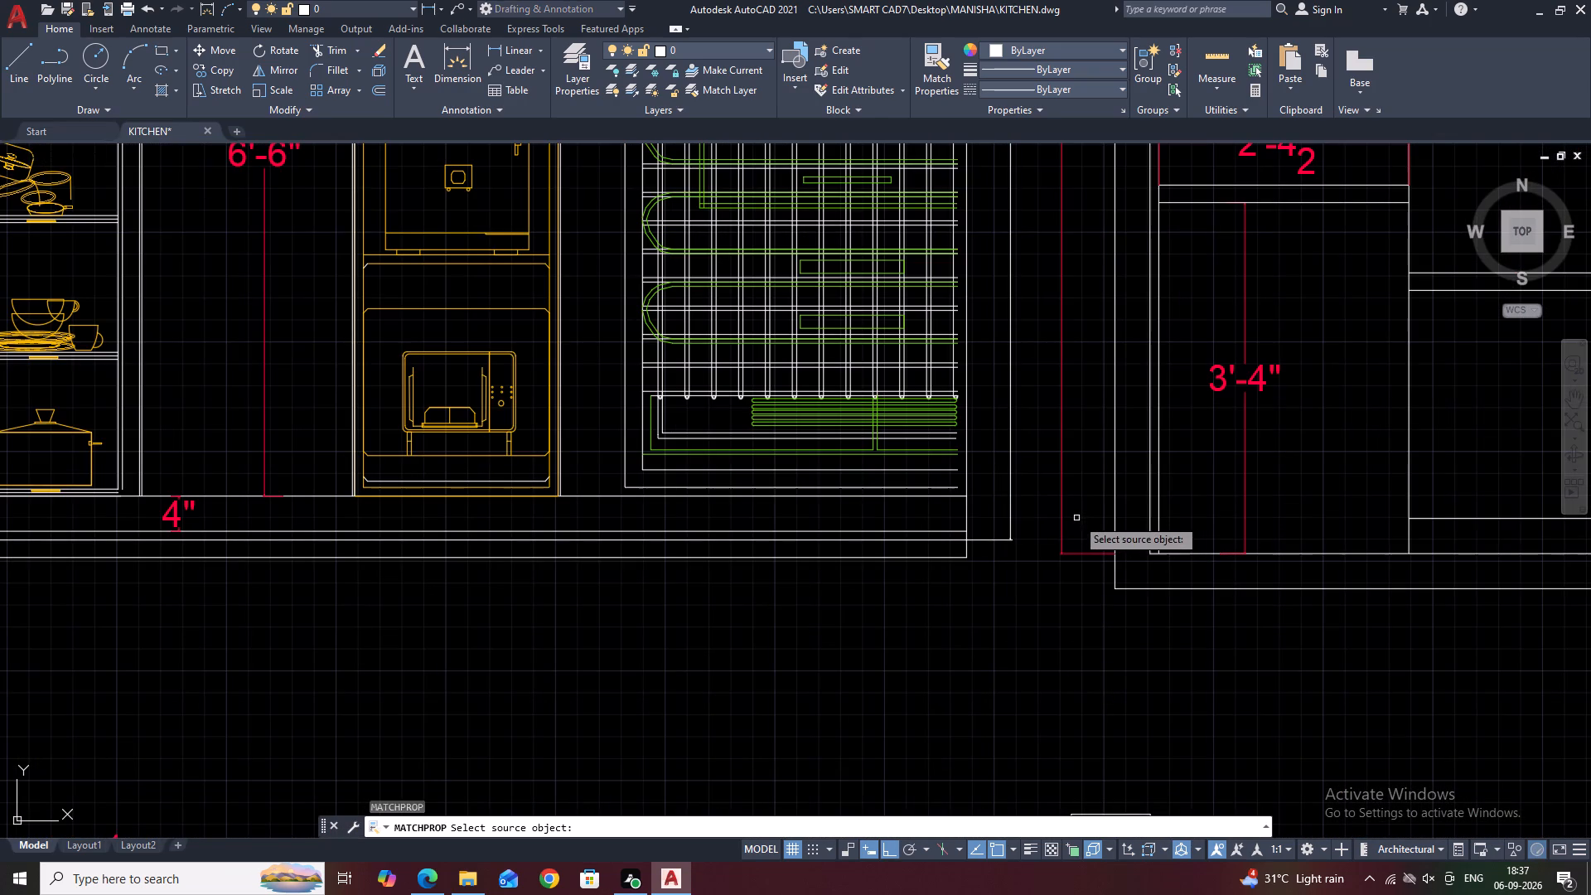
click(1063, 544)
click(1010, 533)
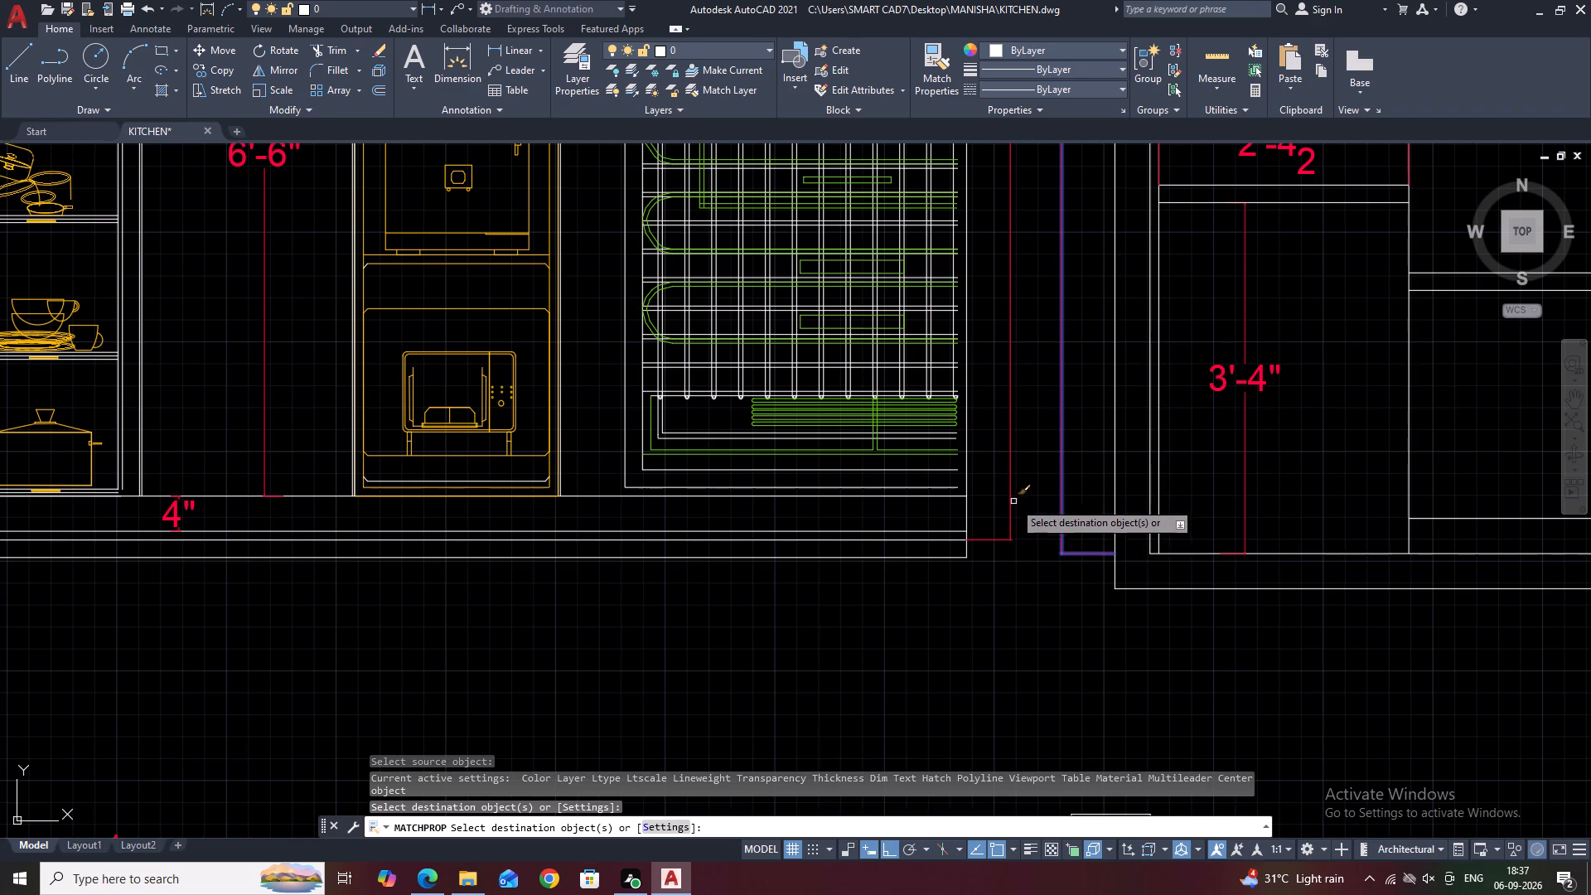
right_click(1014, 501)
click(1069, 536)
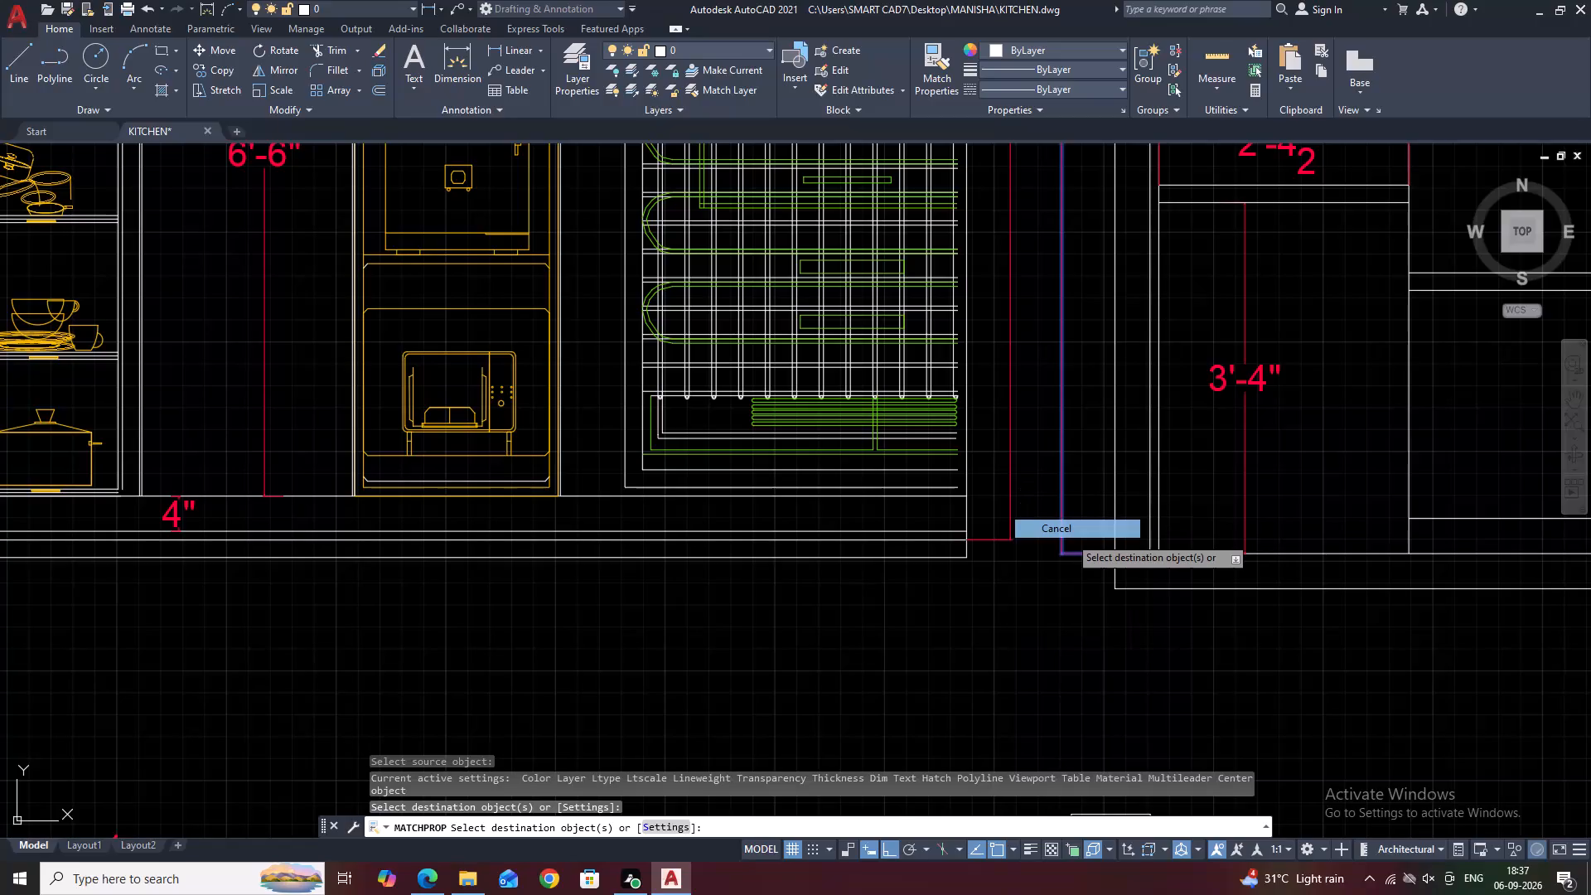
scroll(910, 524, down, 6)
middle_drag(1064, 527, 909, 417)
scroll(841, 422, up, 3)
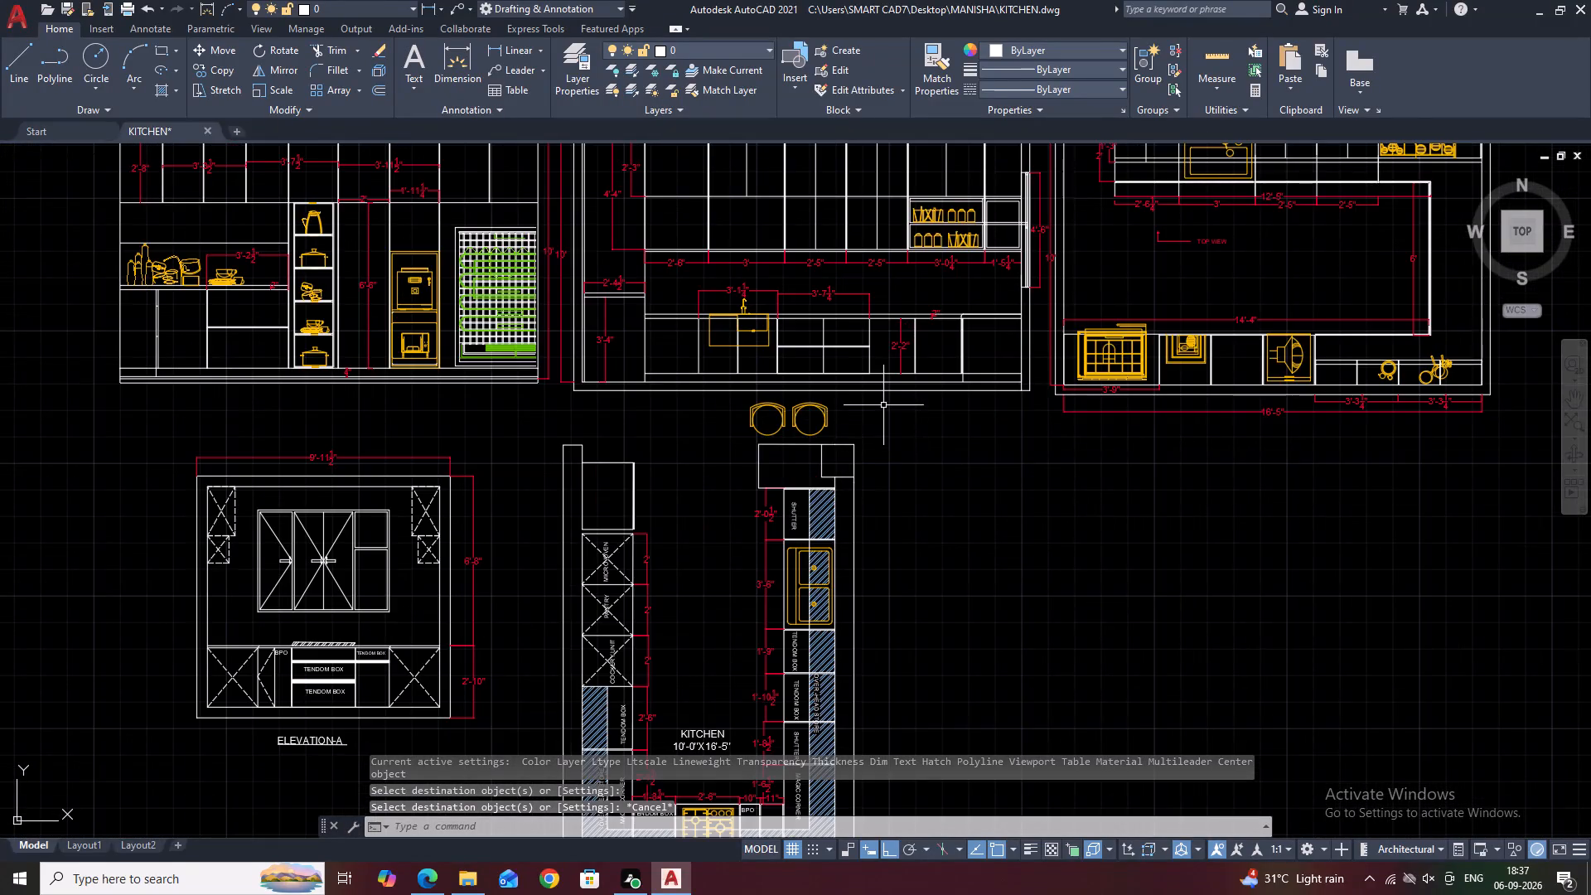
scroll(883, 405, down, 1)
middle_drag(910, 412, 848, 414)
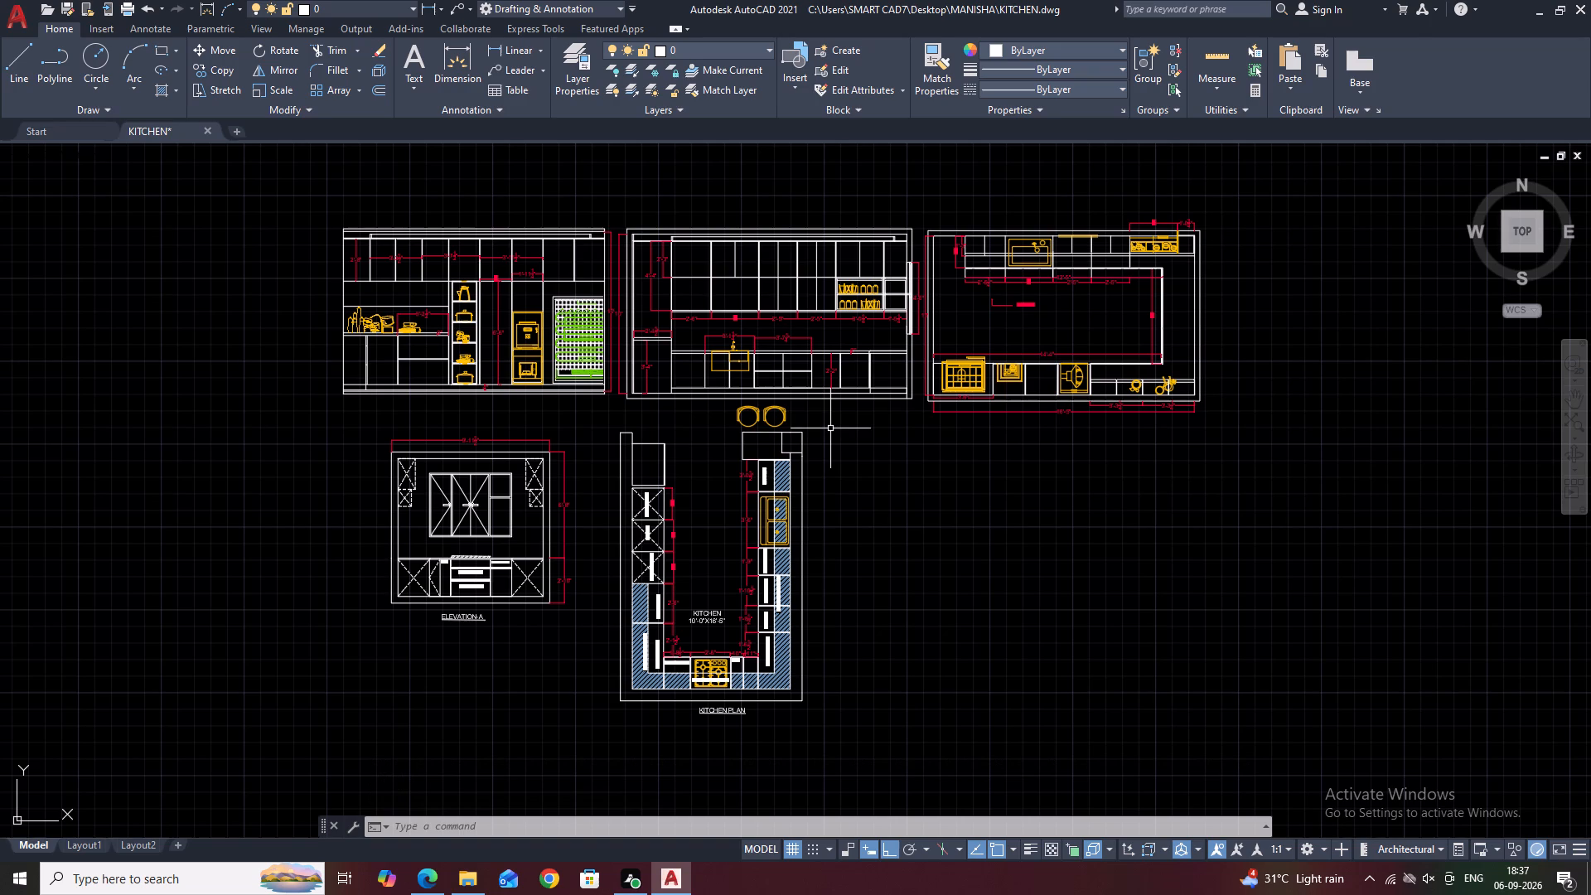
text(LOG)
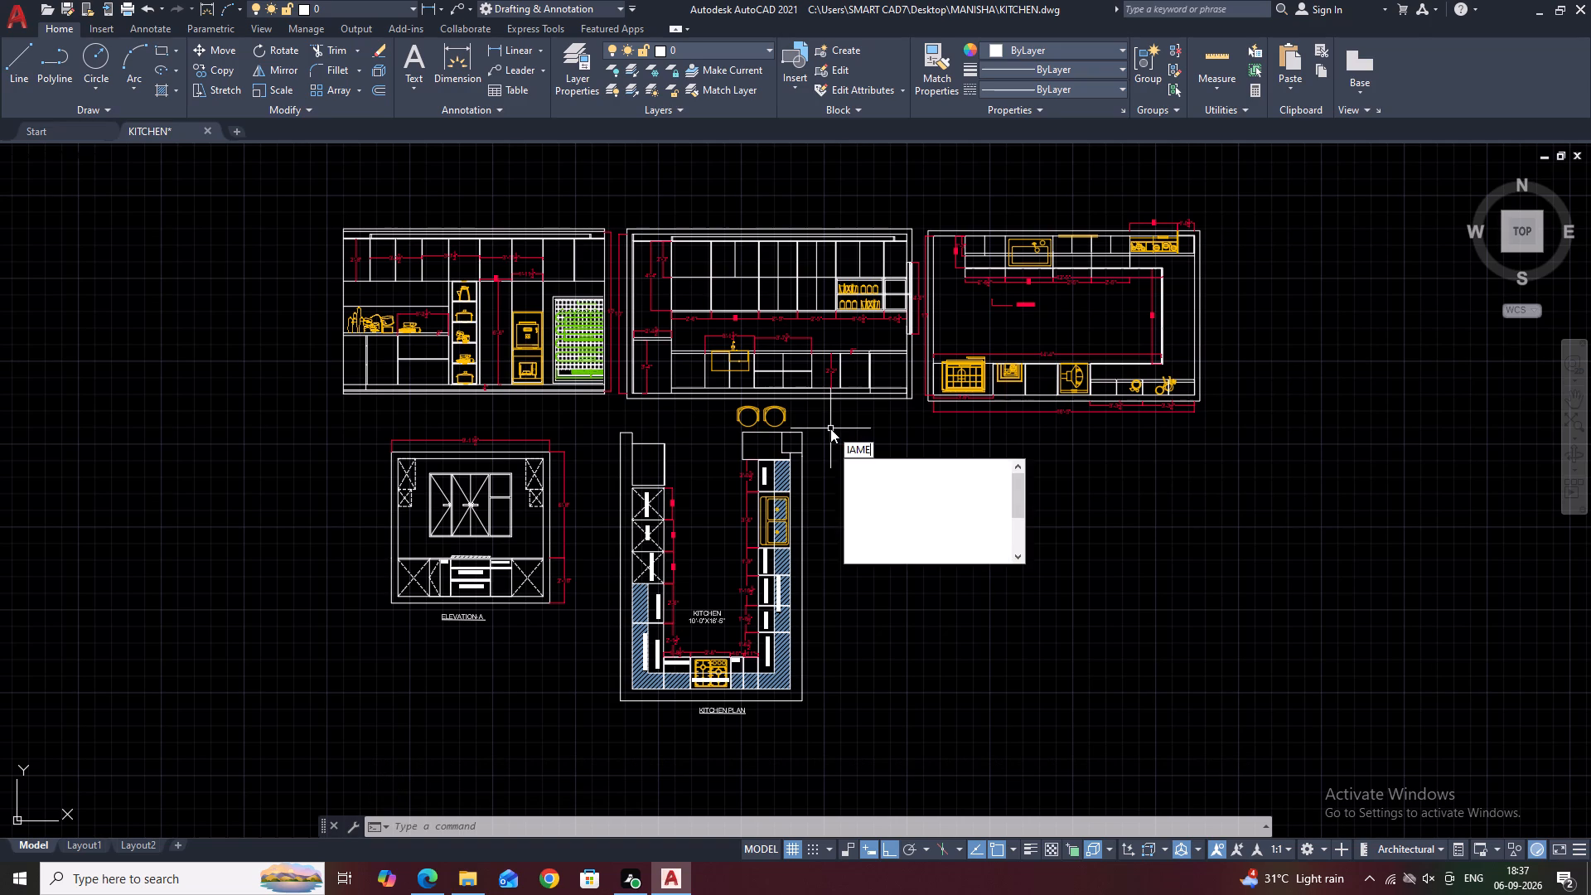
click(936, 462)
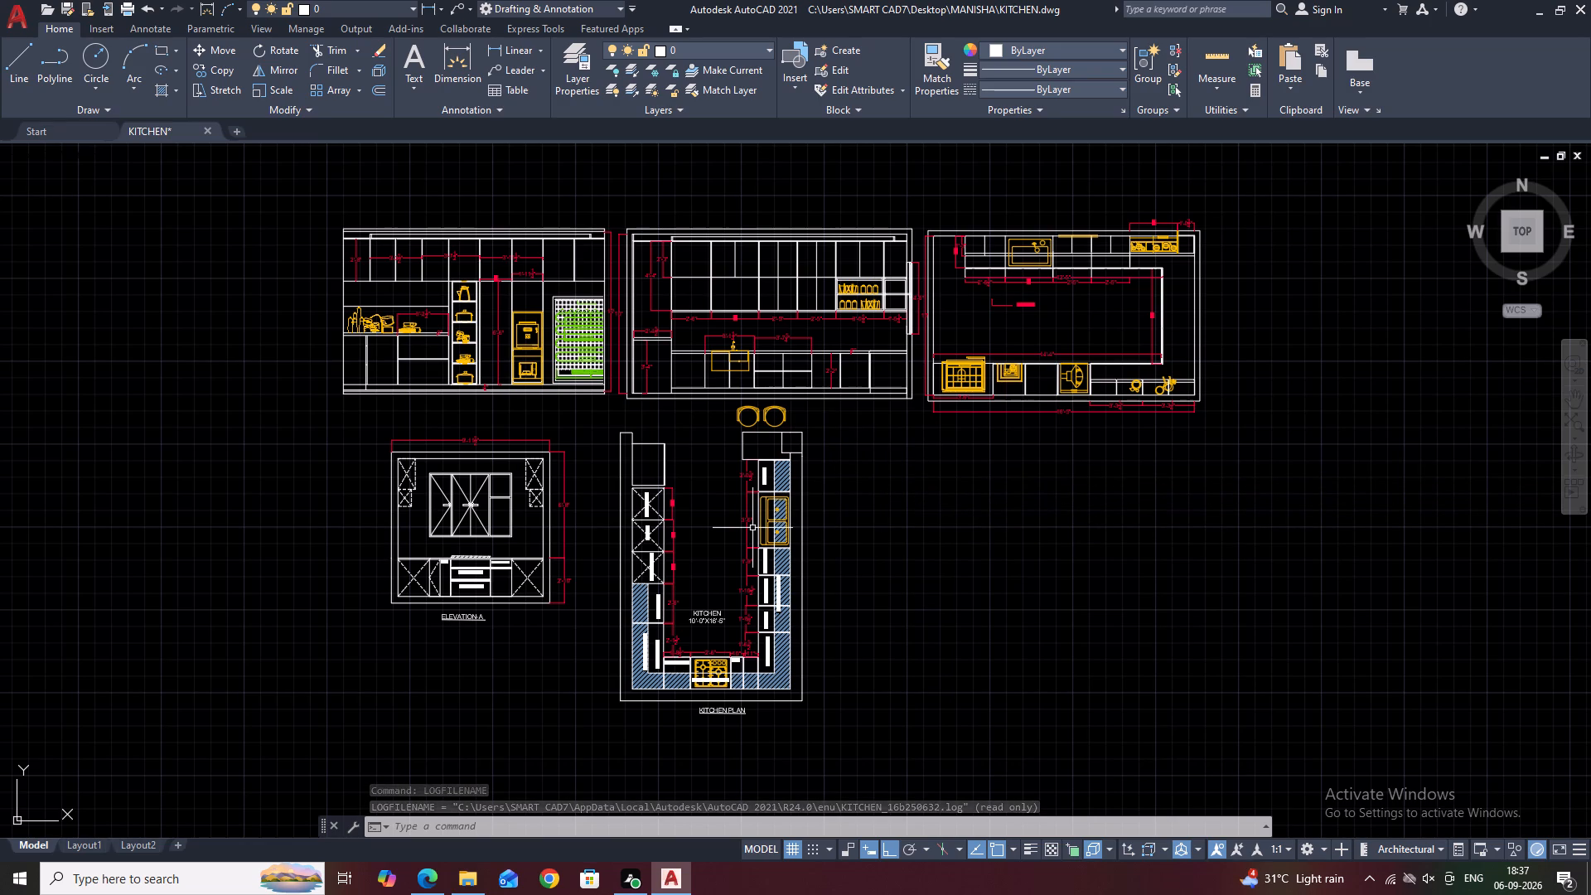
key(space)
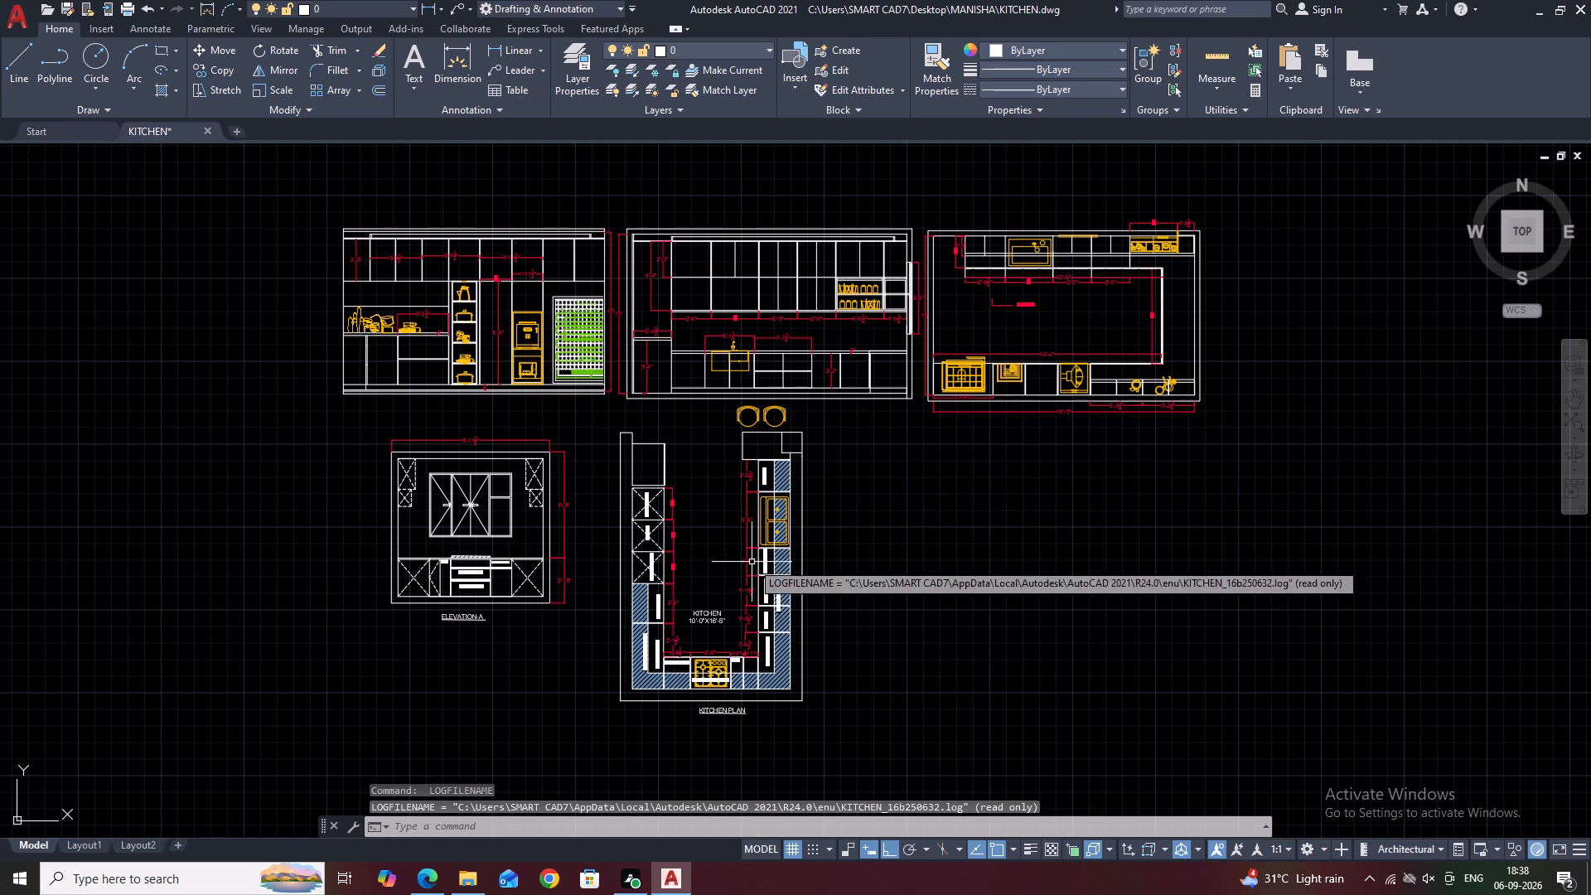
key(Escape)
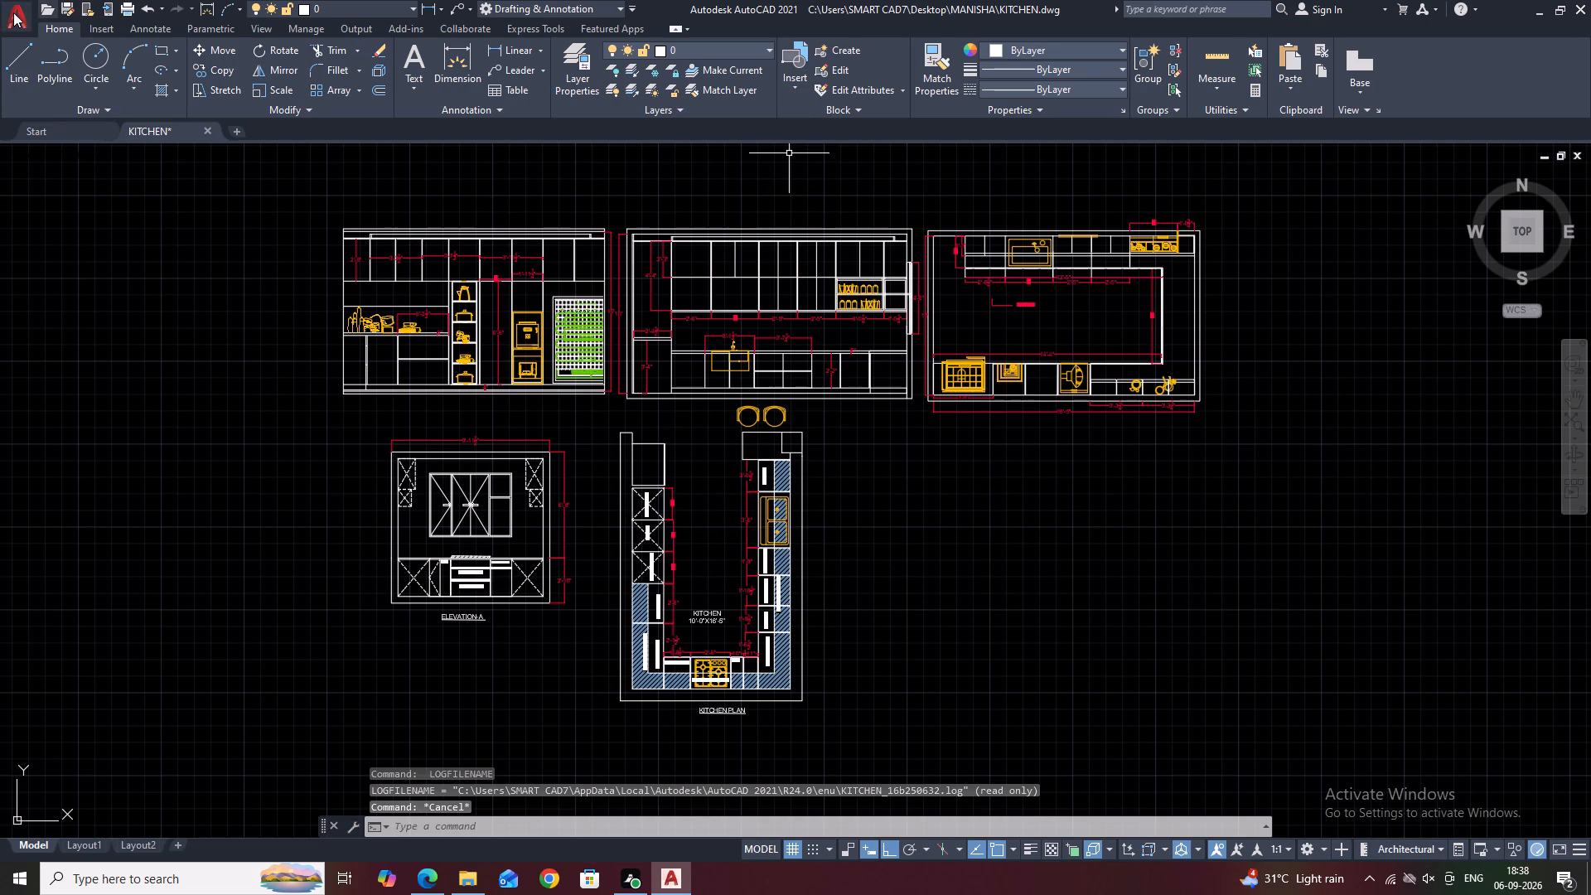
Save the drawing as KITCHEN in AutoCAD 2018 format in the MANISHA folder, replacing the existing file.
click(17, 13)
click(70, 215)
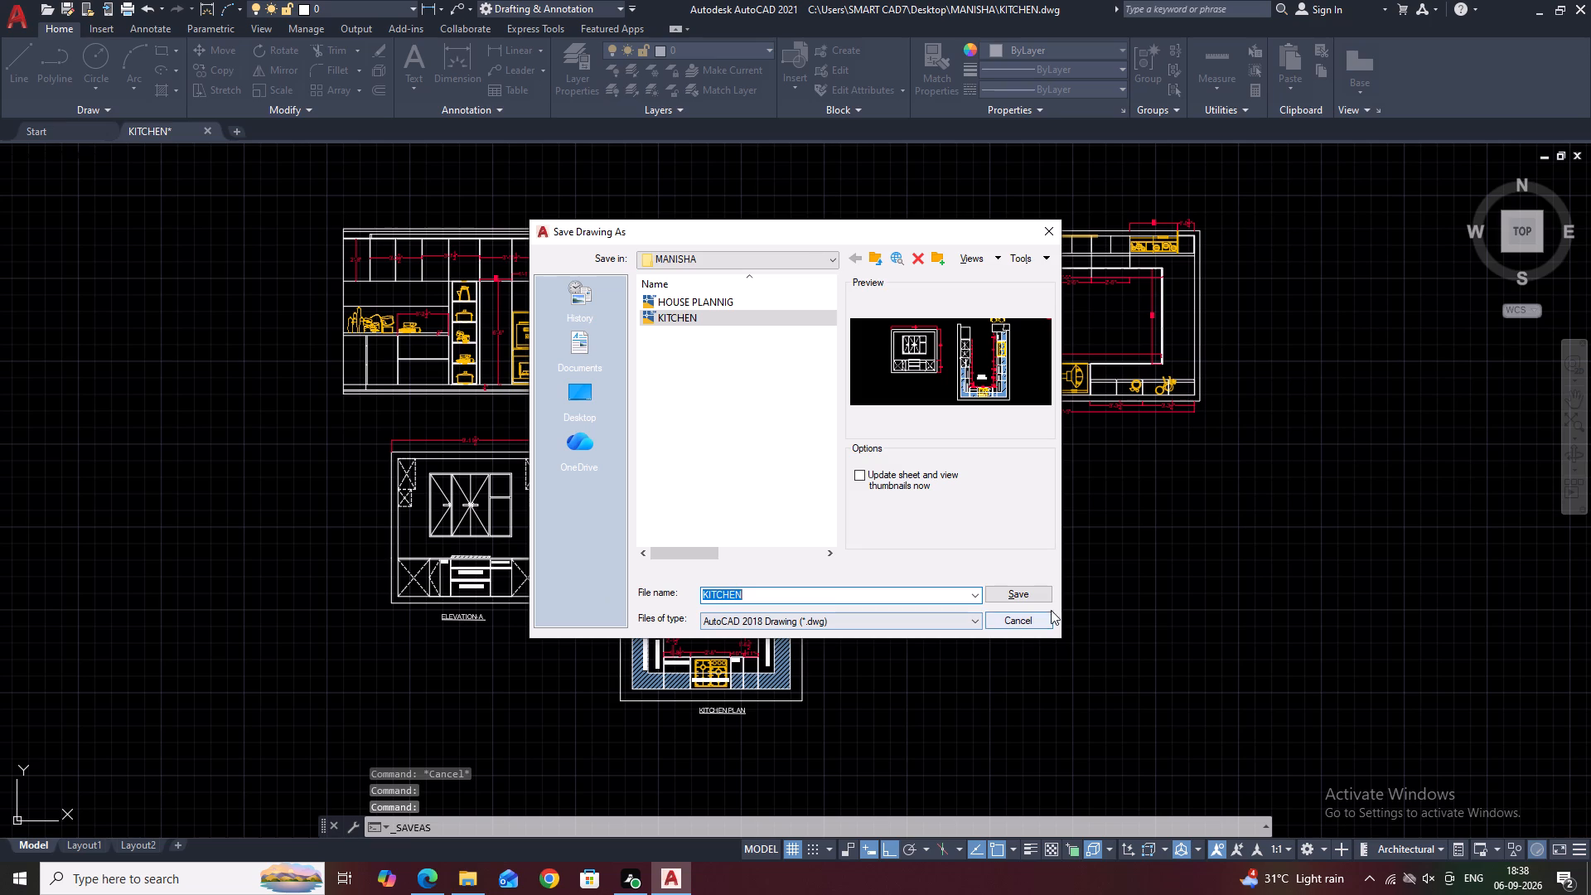
click(1043, 596)
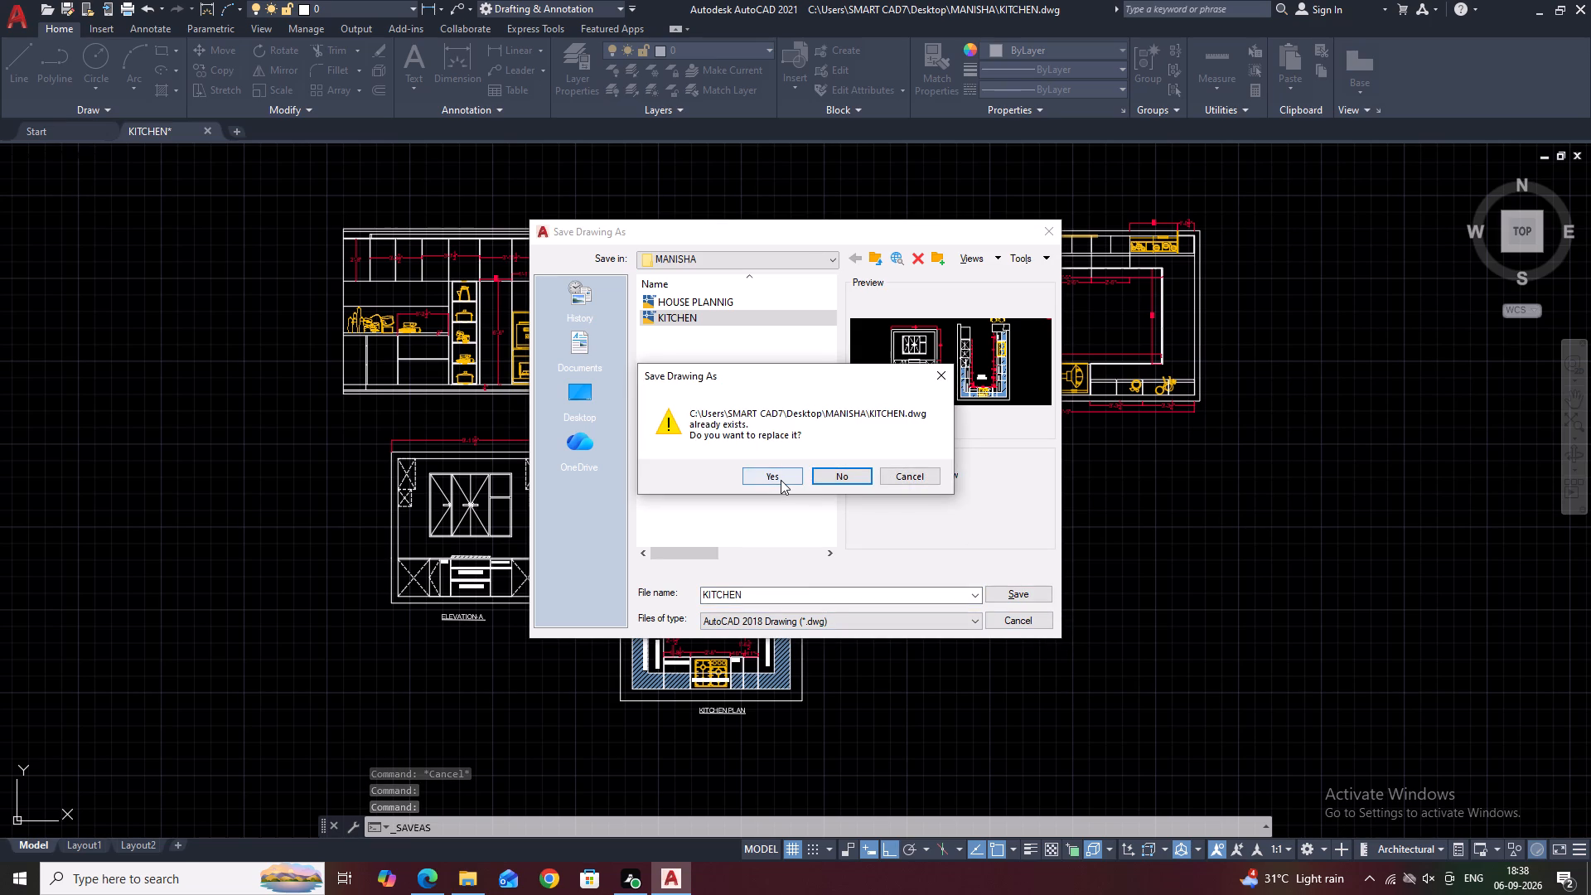
click(781, 480)
Start plotting the model with the page setup of the previous plot.
middle_drag(952, 424, 951, 477)
middle_drag(1090, 516, 1052, 497)
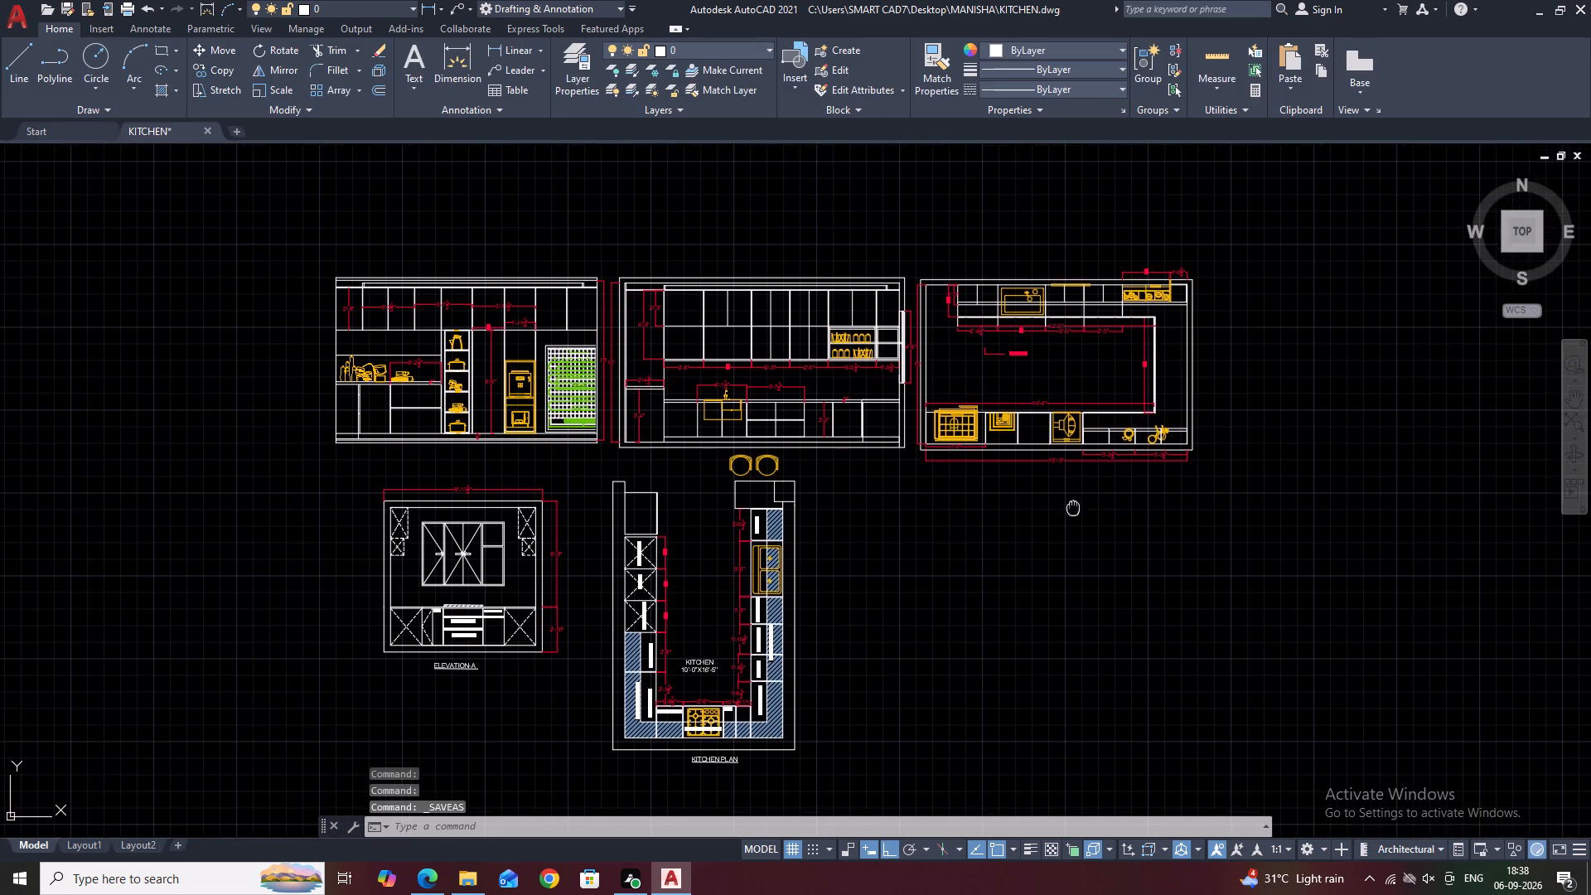
middle_drag(1052, 497, 1010, 475)
key(ctrl+p)
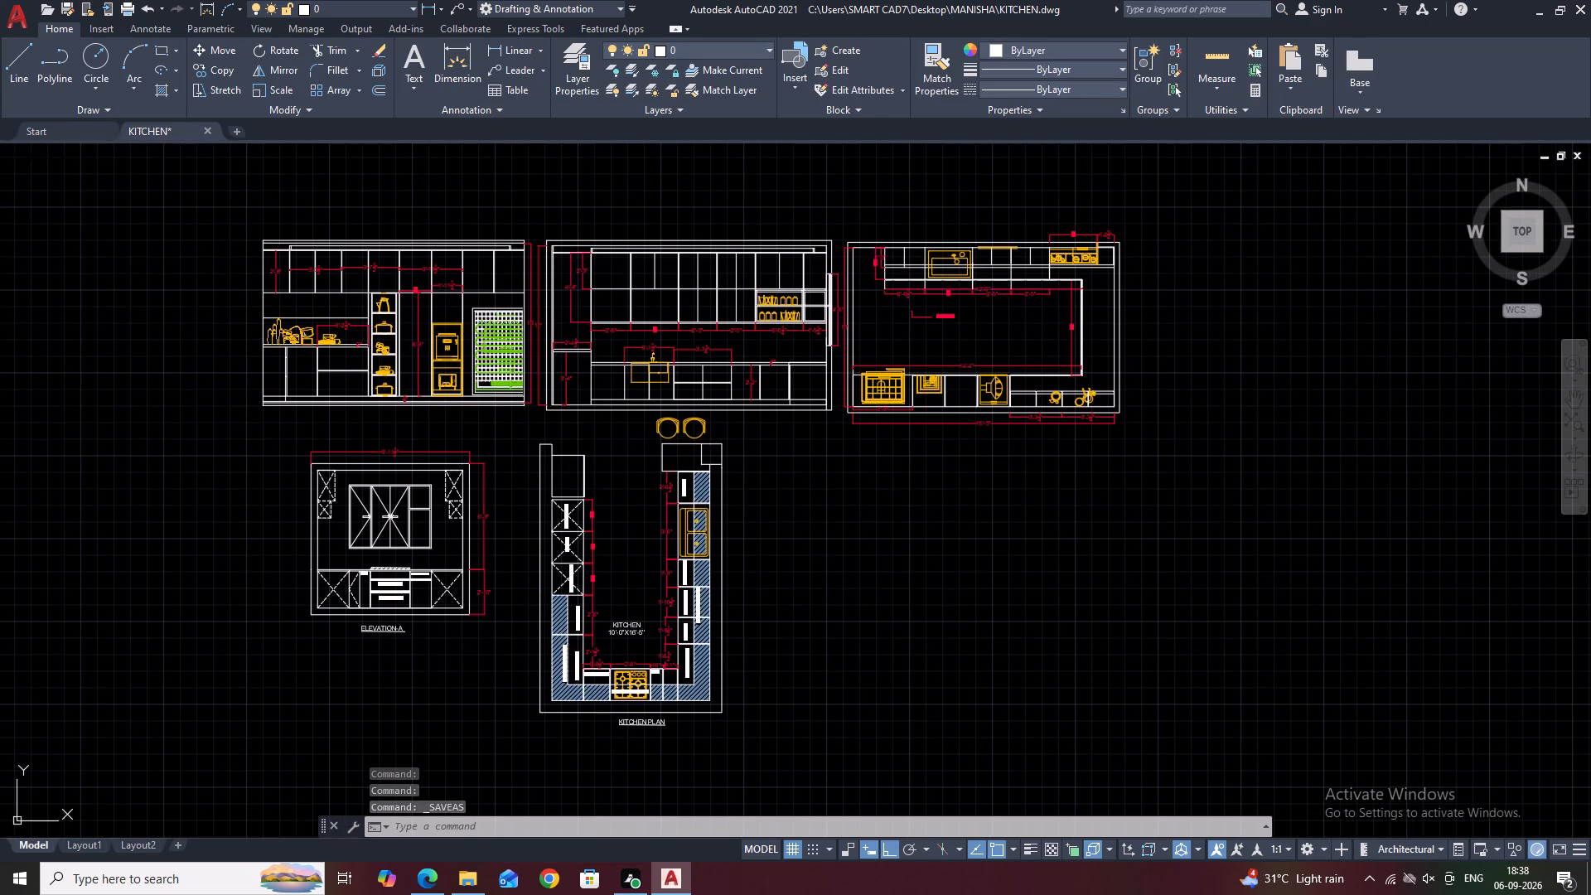
click(624, 262)
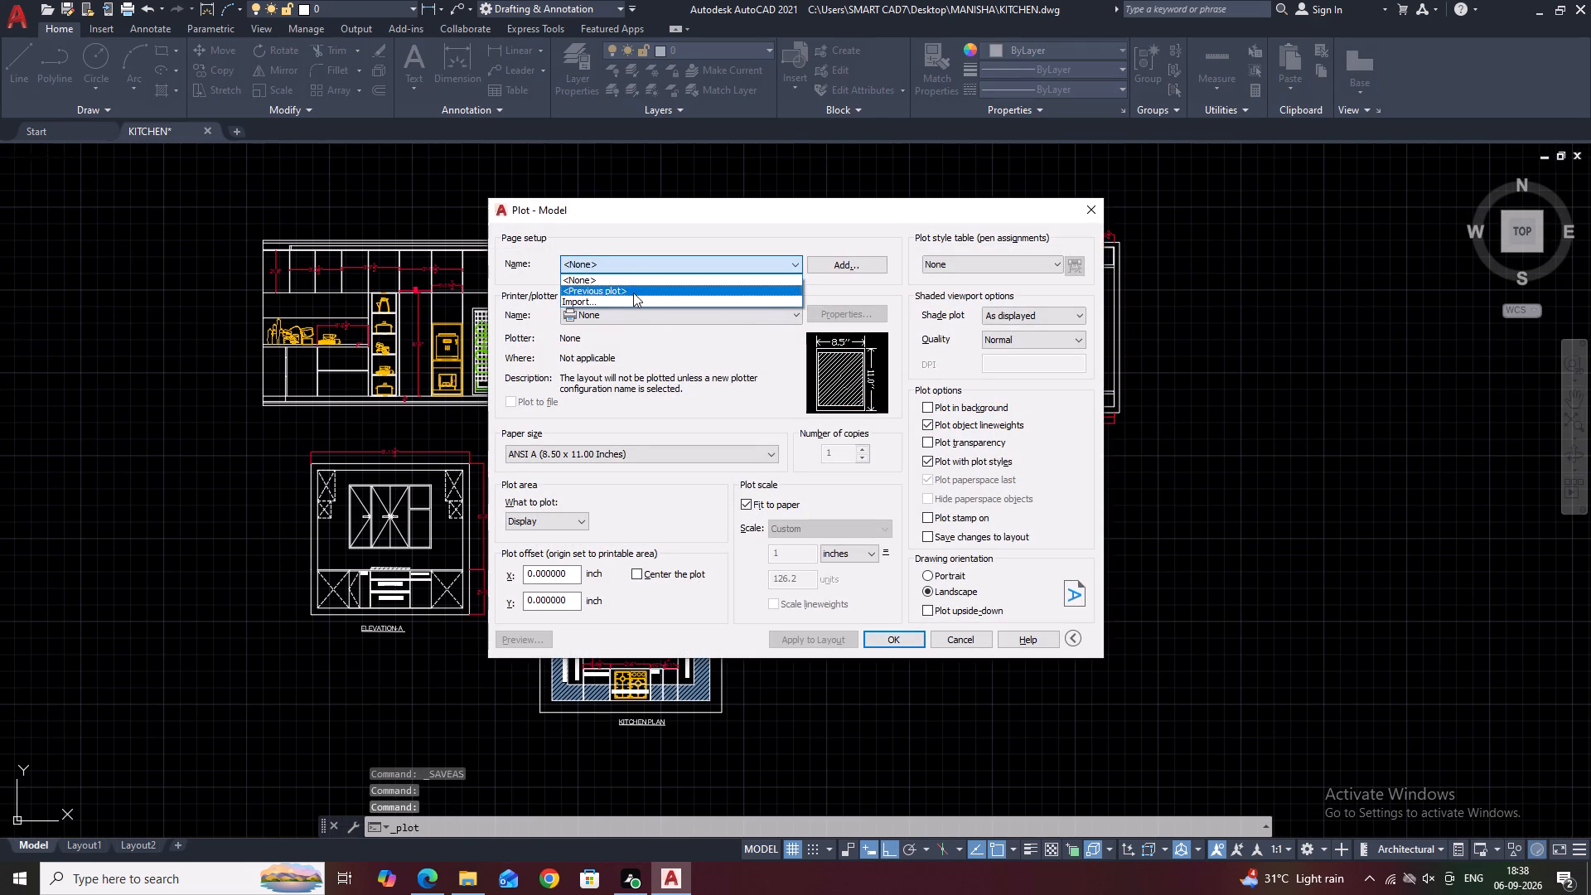
click(633, 293)
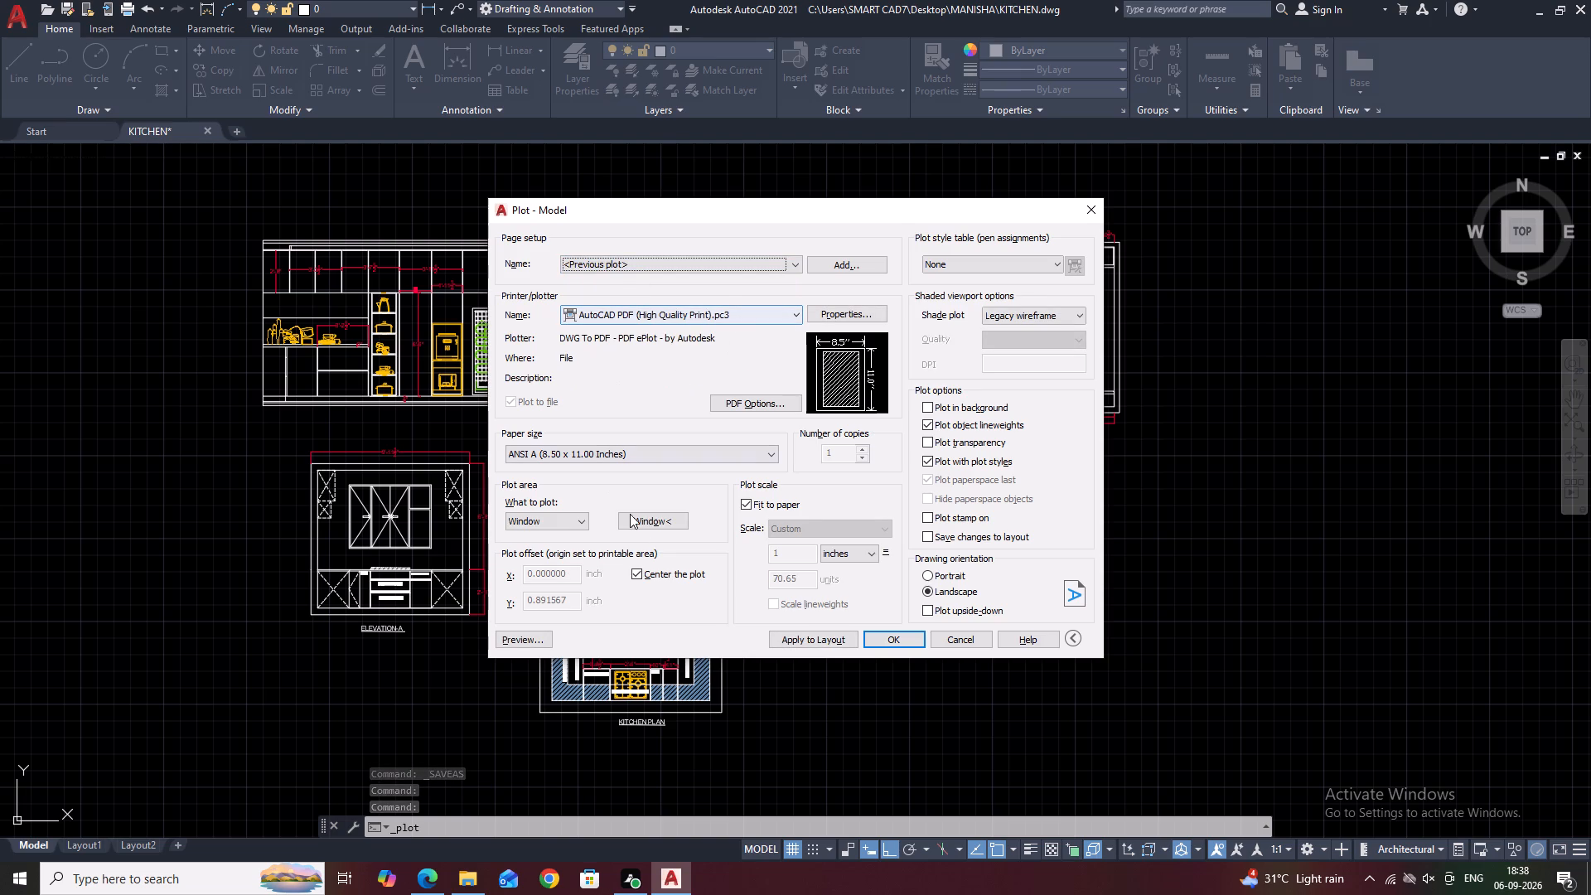
Define the plot window around all the kitchen views, from above the leftmost elevation to below the kitchen plan and beyond the top view.
click(669, 522)
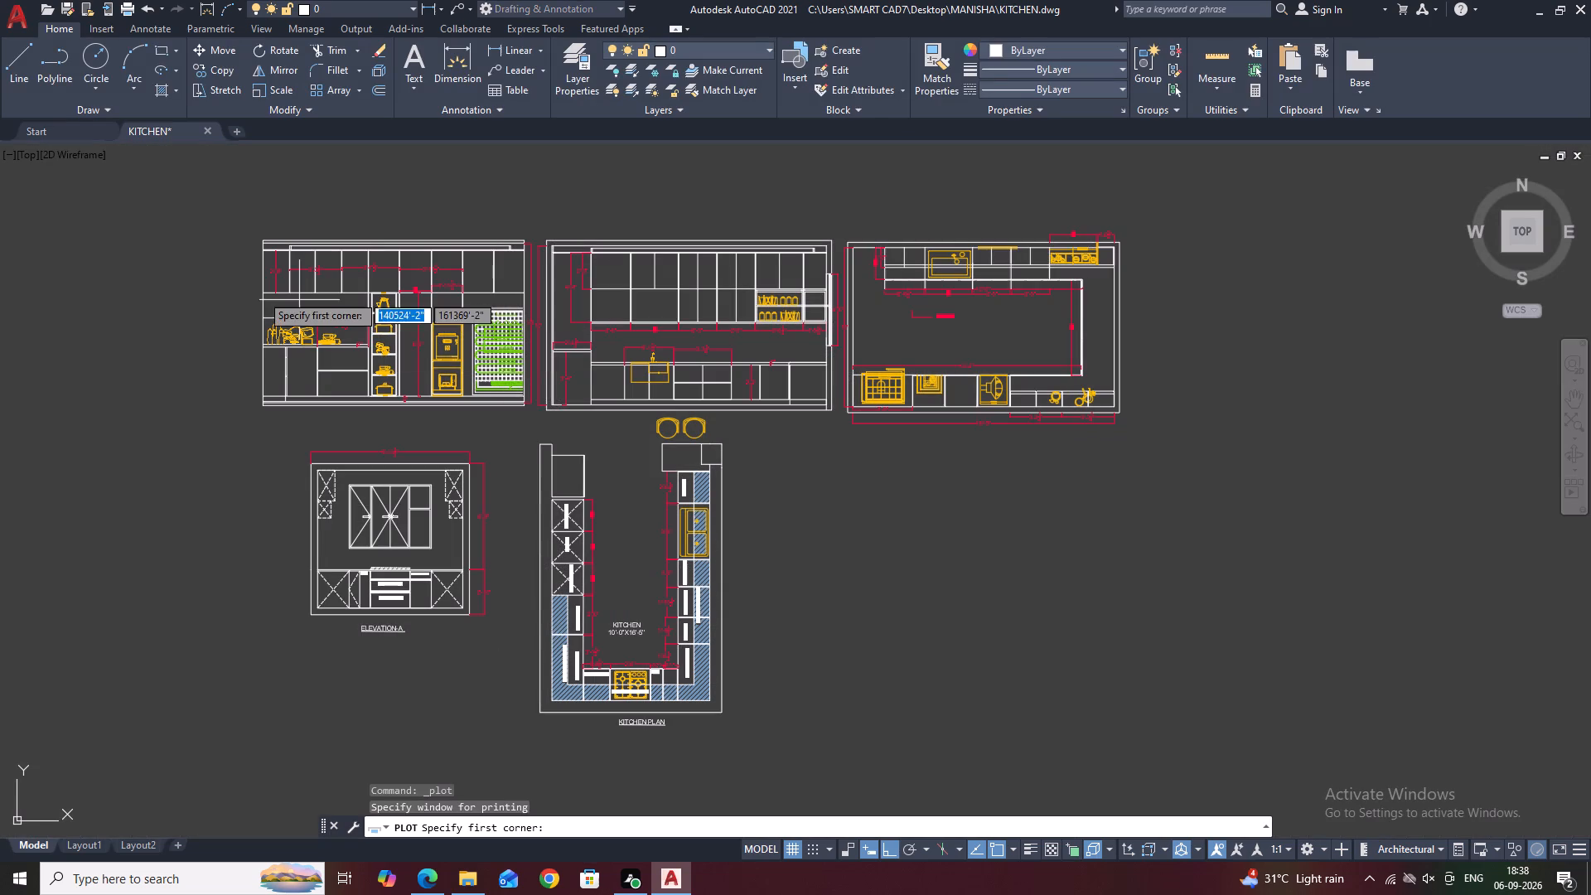
click(250, 228)
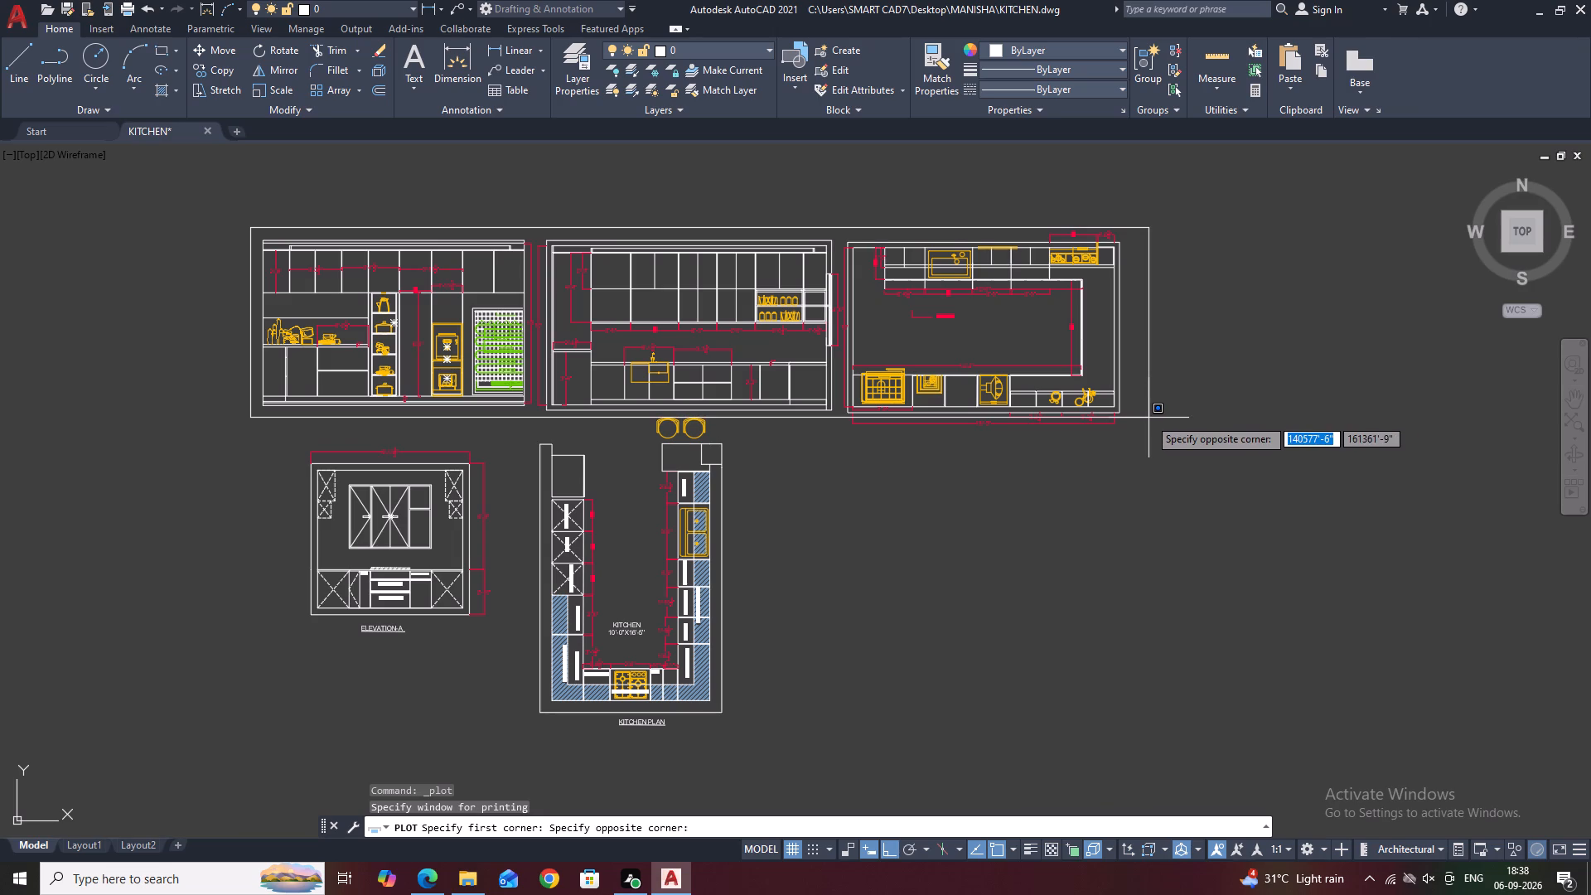
scroll(1144, 488, down, 1)
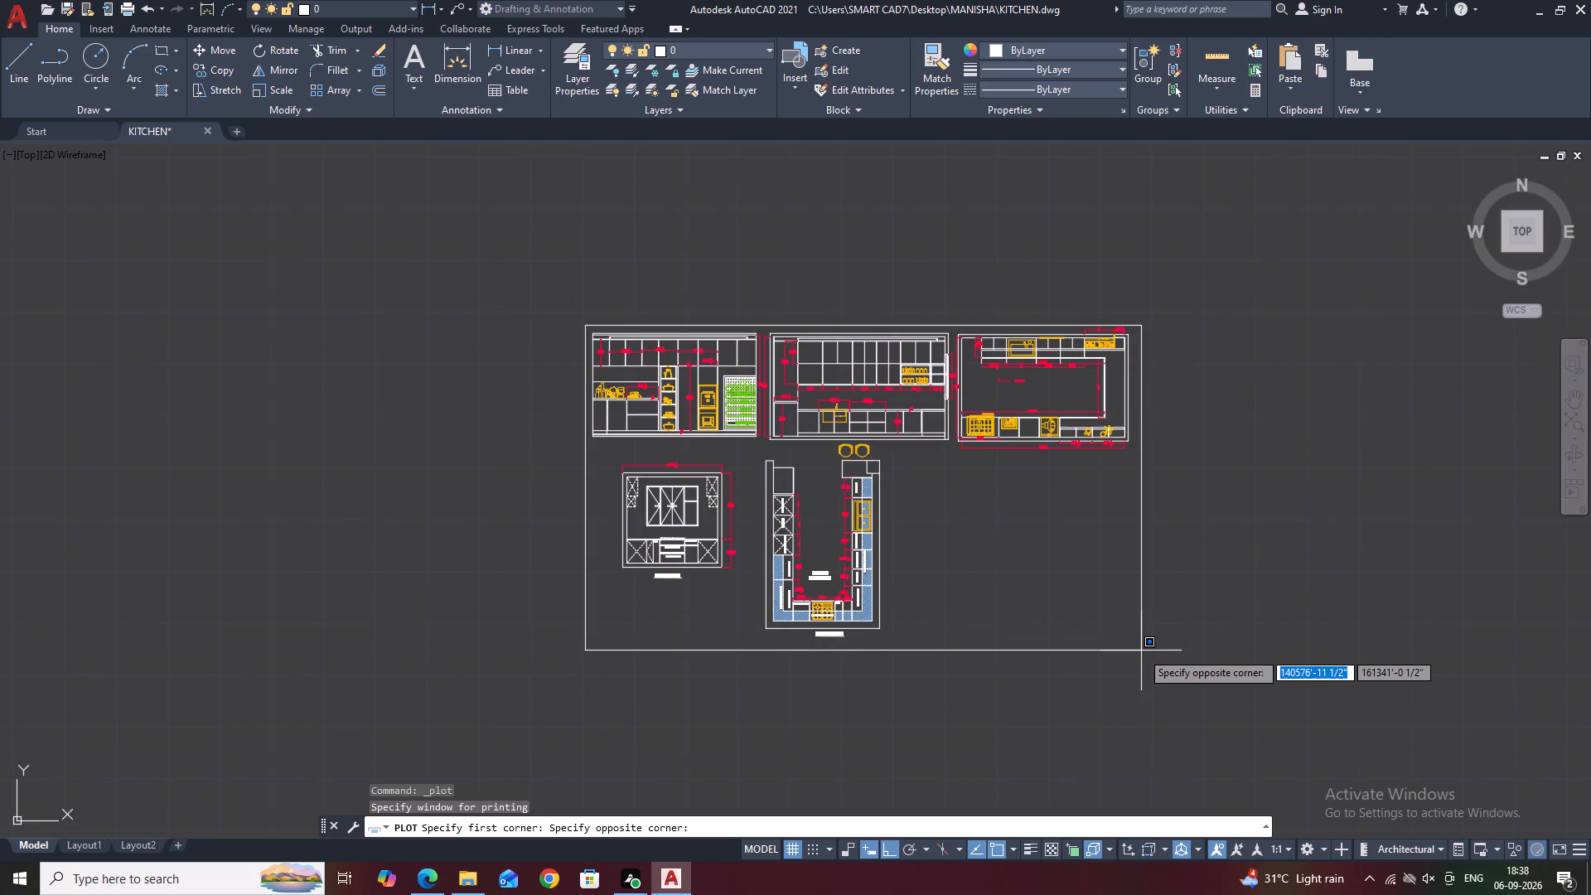
scroll(1136, 462, up, 1)
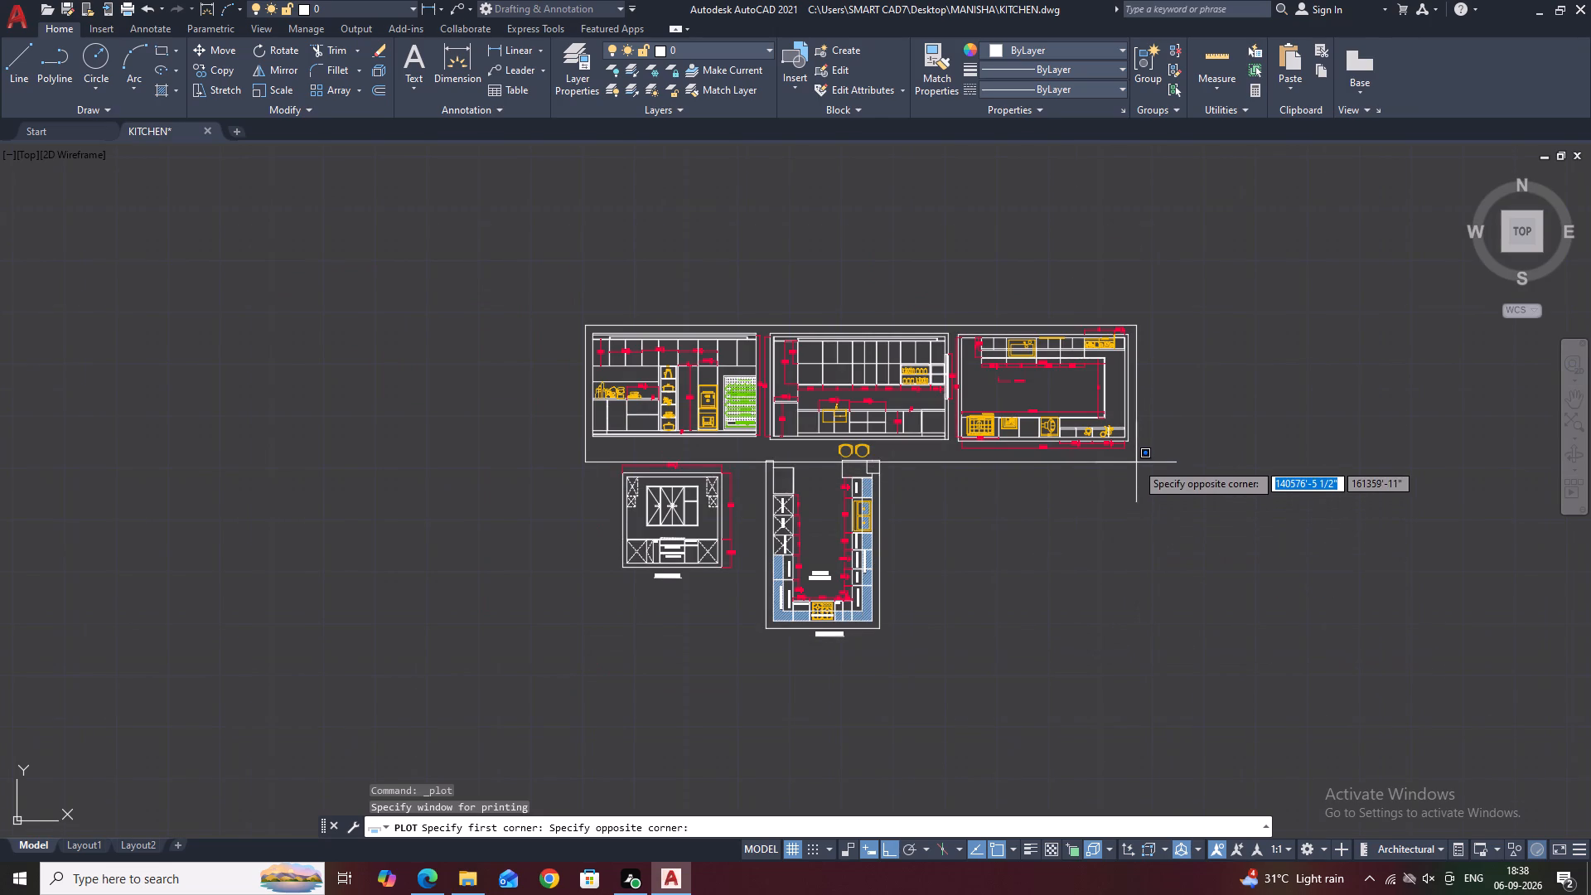
scroll(1136, 462, up, 1)
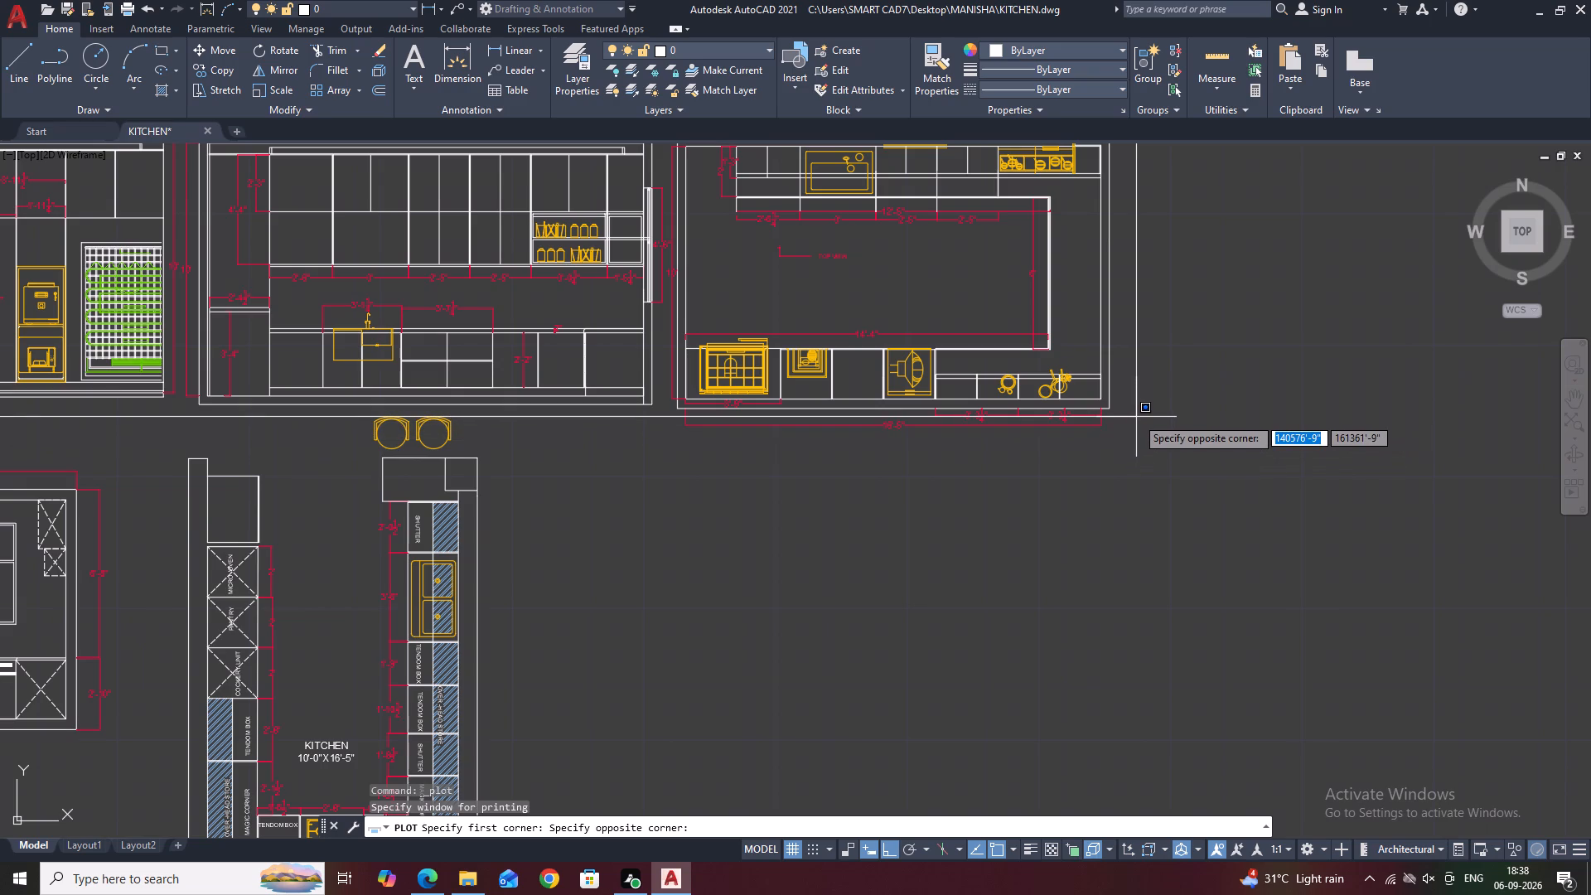
scroll(1136, 417, down, 1)
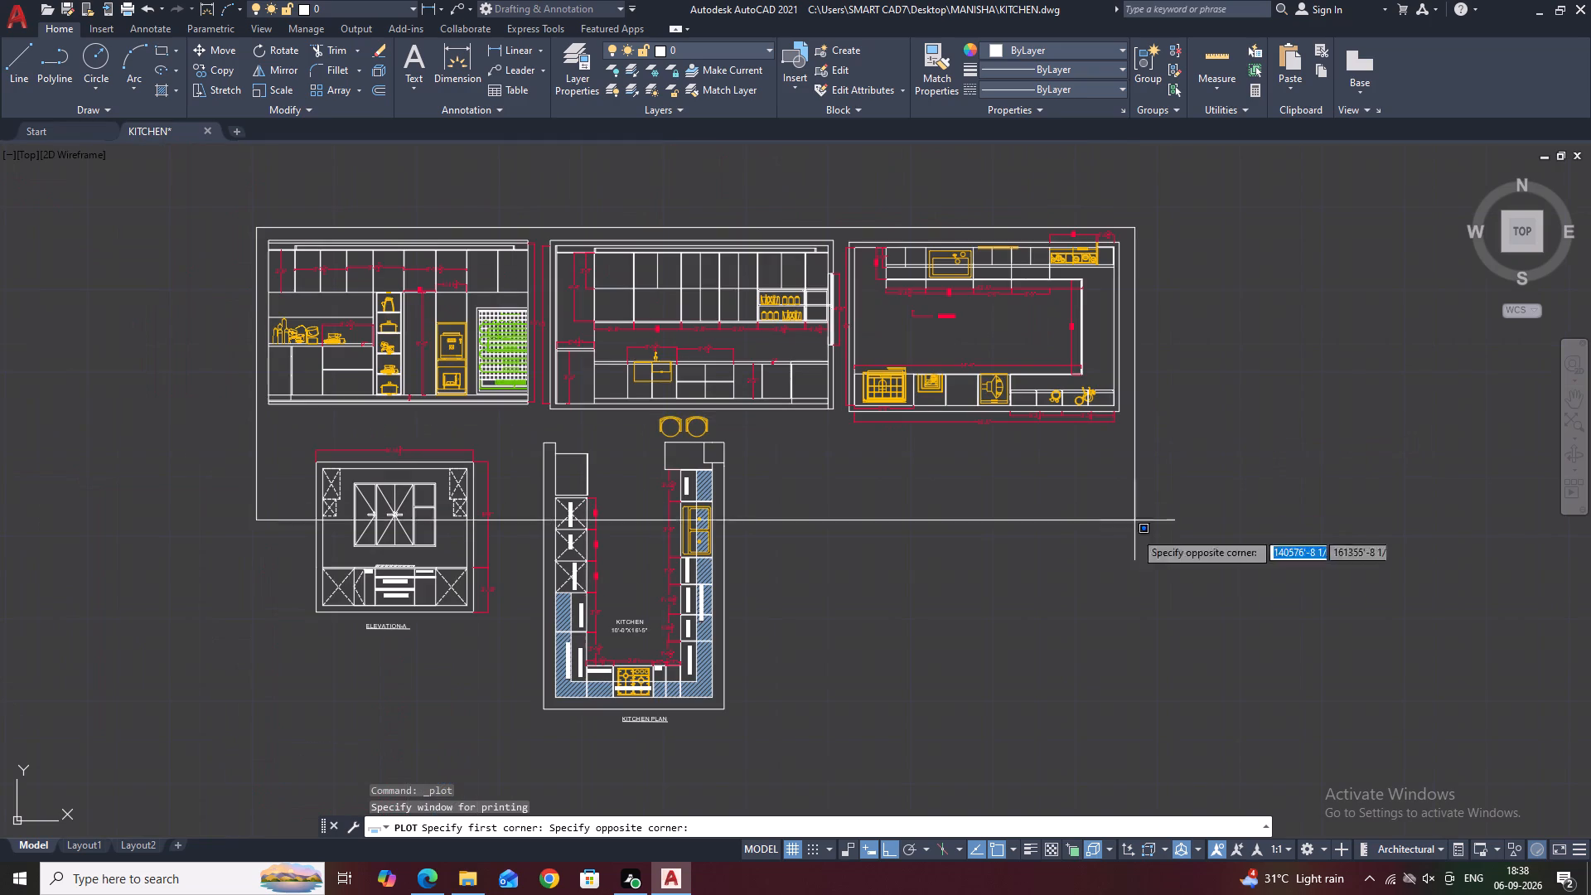
scroll(1130, 607, down, 1)
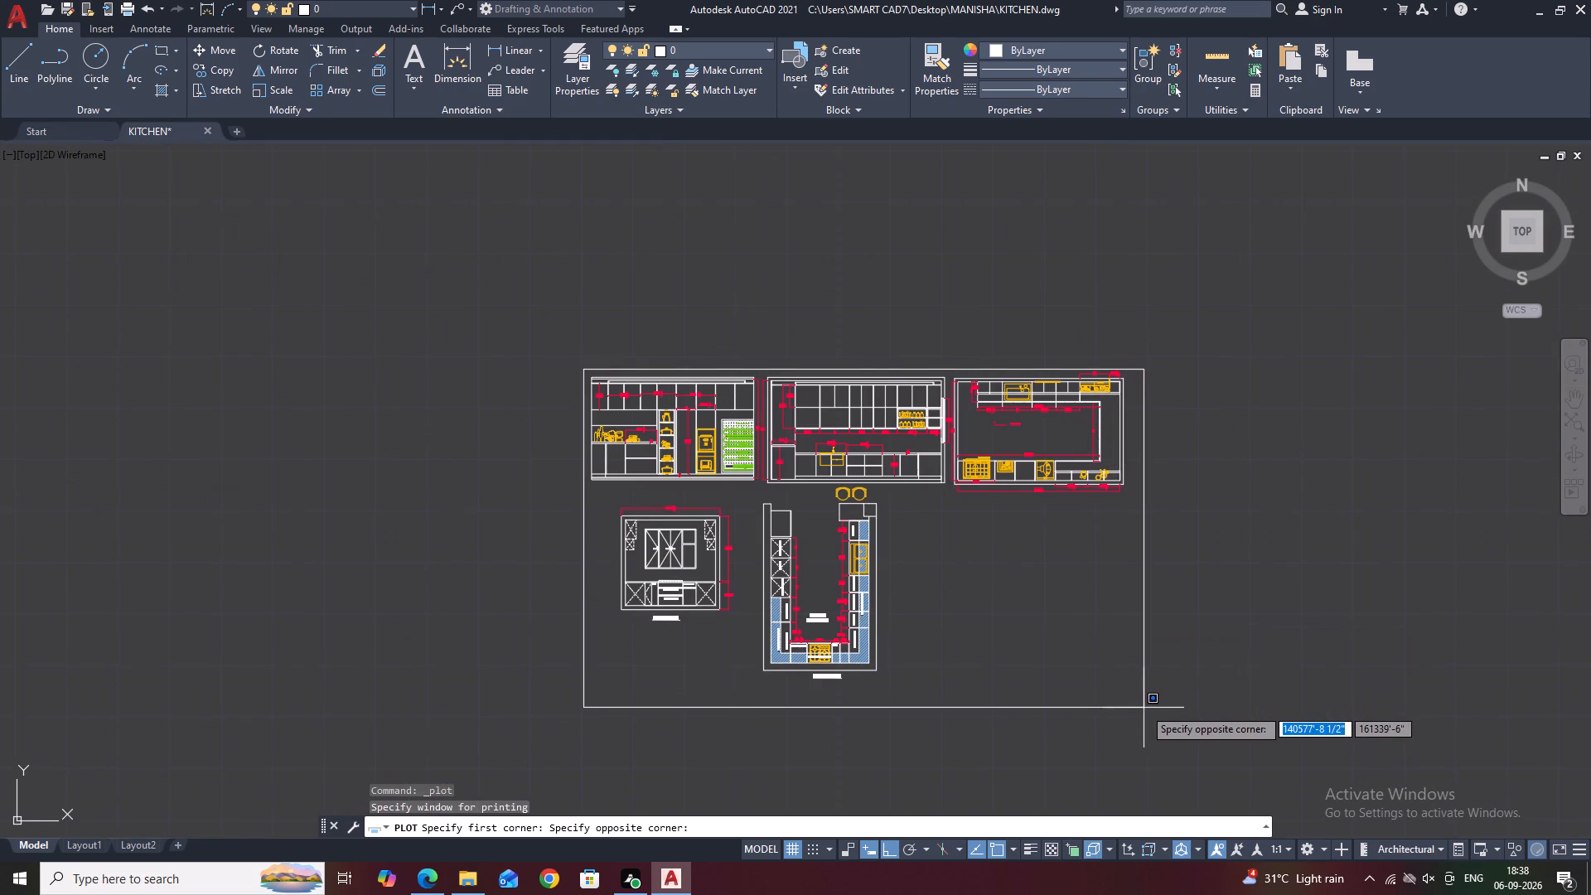
click(1134, 688)
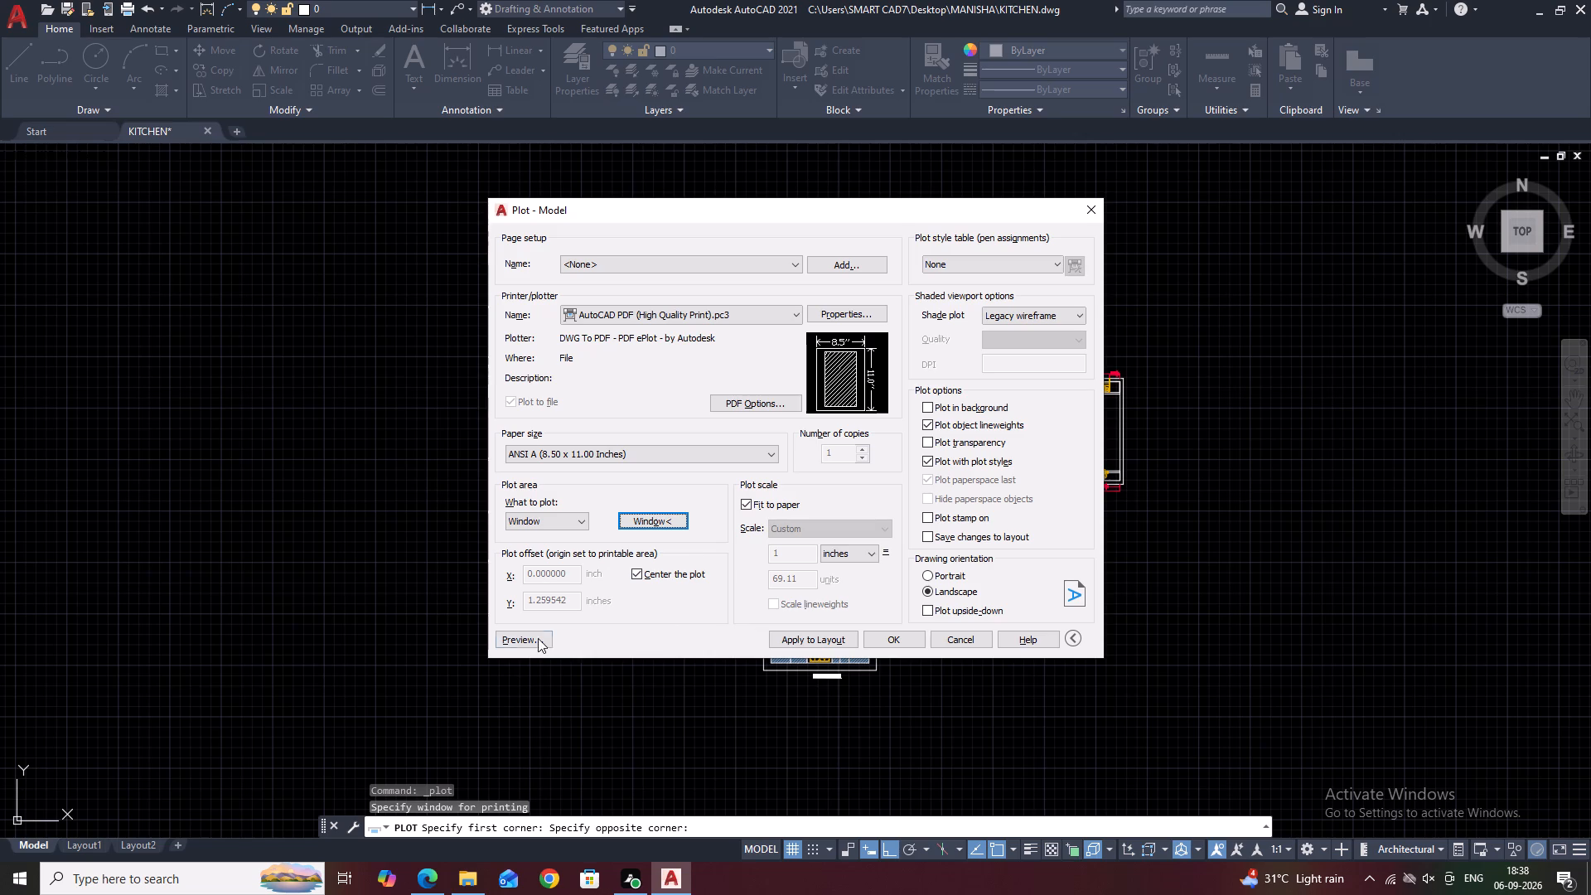
Preview the plot to check how the kitchen views fit on the sheet.
click(521, 636)
scroll(729, 412, up, 1)
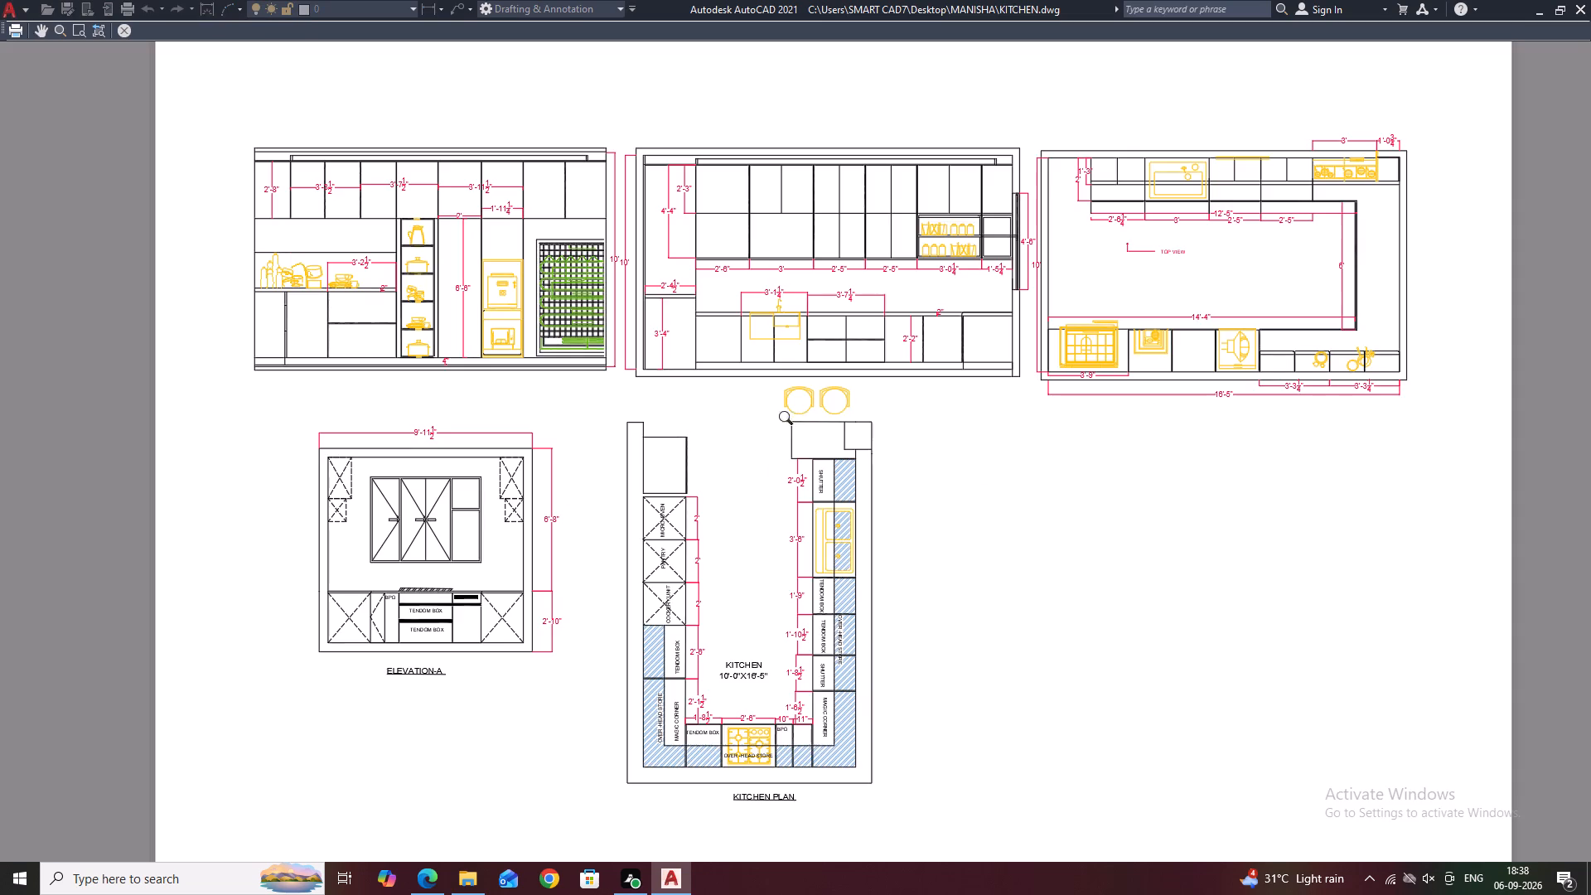
Close the plot preview and plot the kitchen views to KITCHEN-Model.pdf in the MANISHA folder on the Desktop.
scroll(841, 367, down, 2)
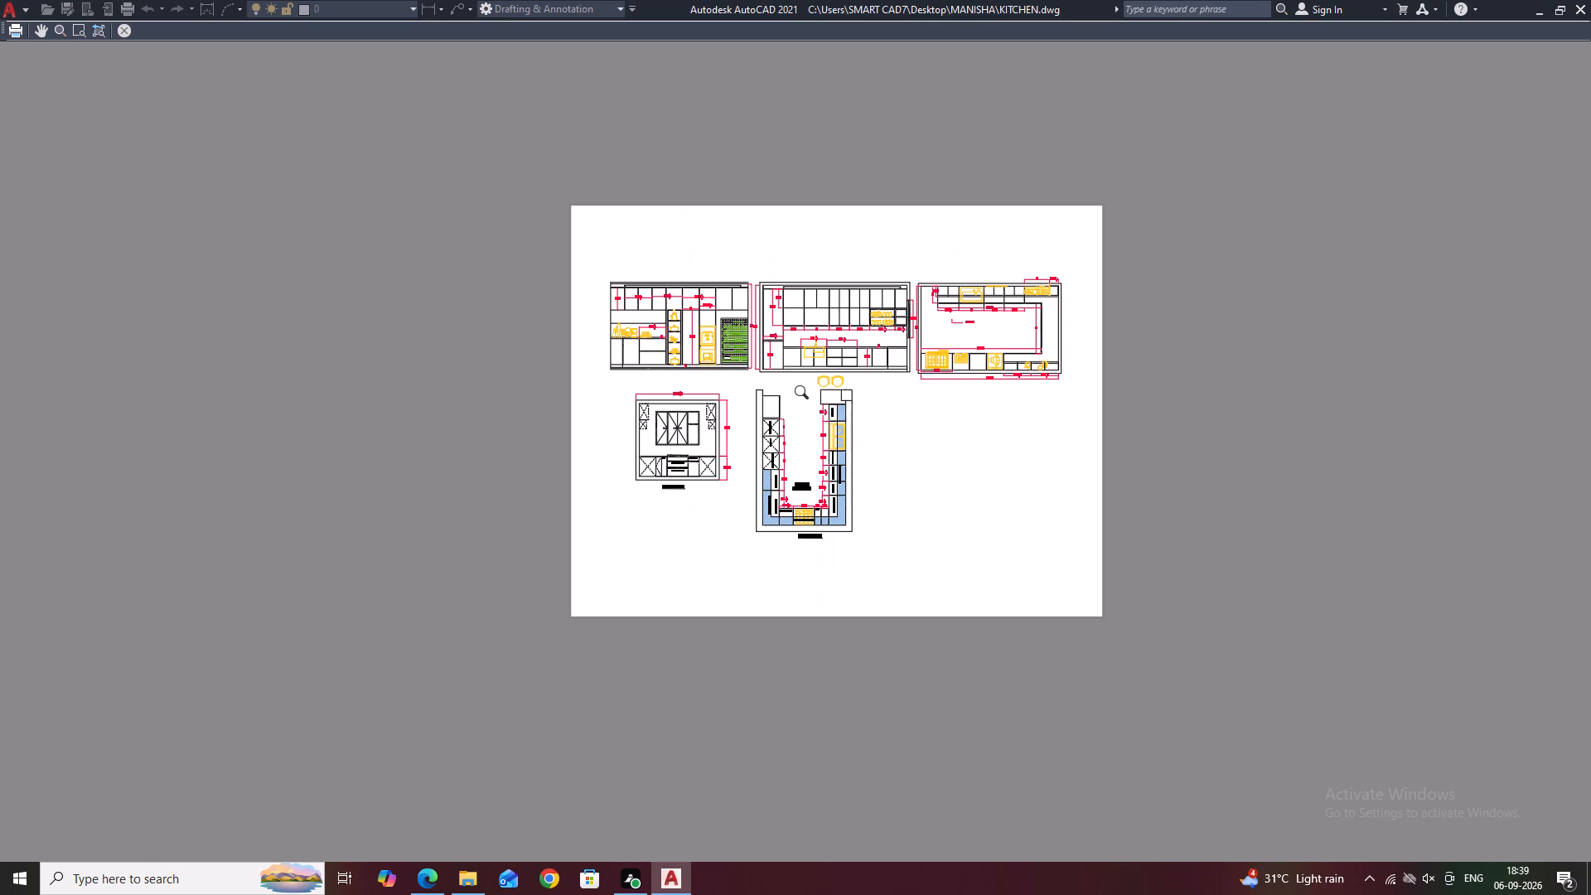
scroll(821, 408, up, 1)
middle_drag(844, 378, 750, 376)
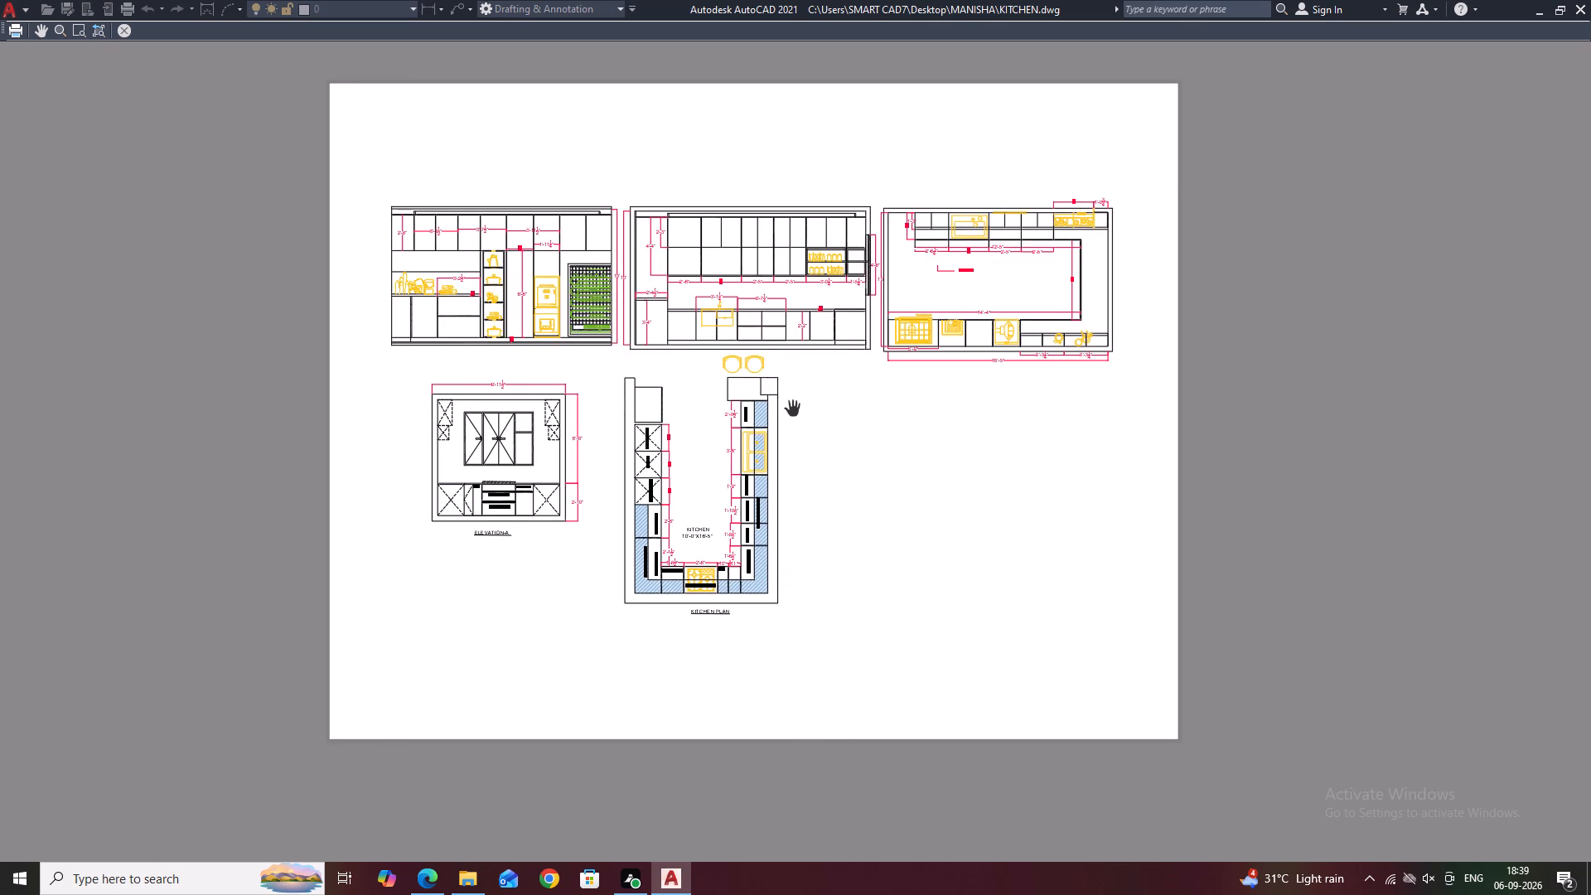
key(Return)
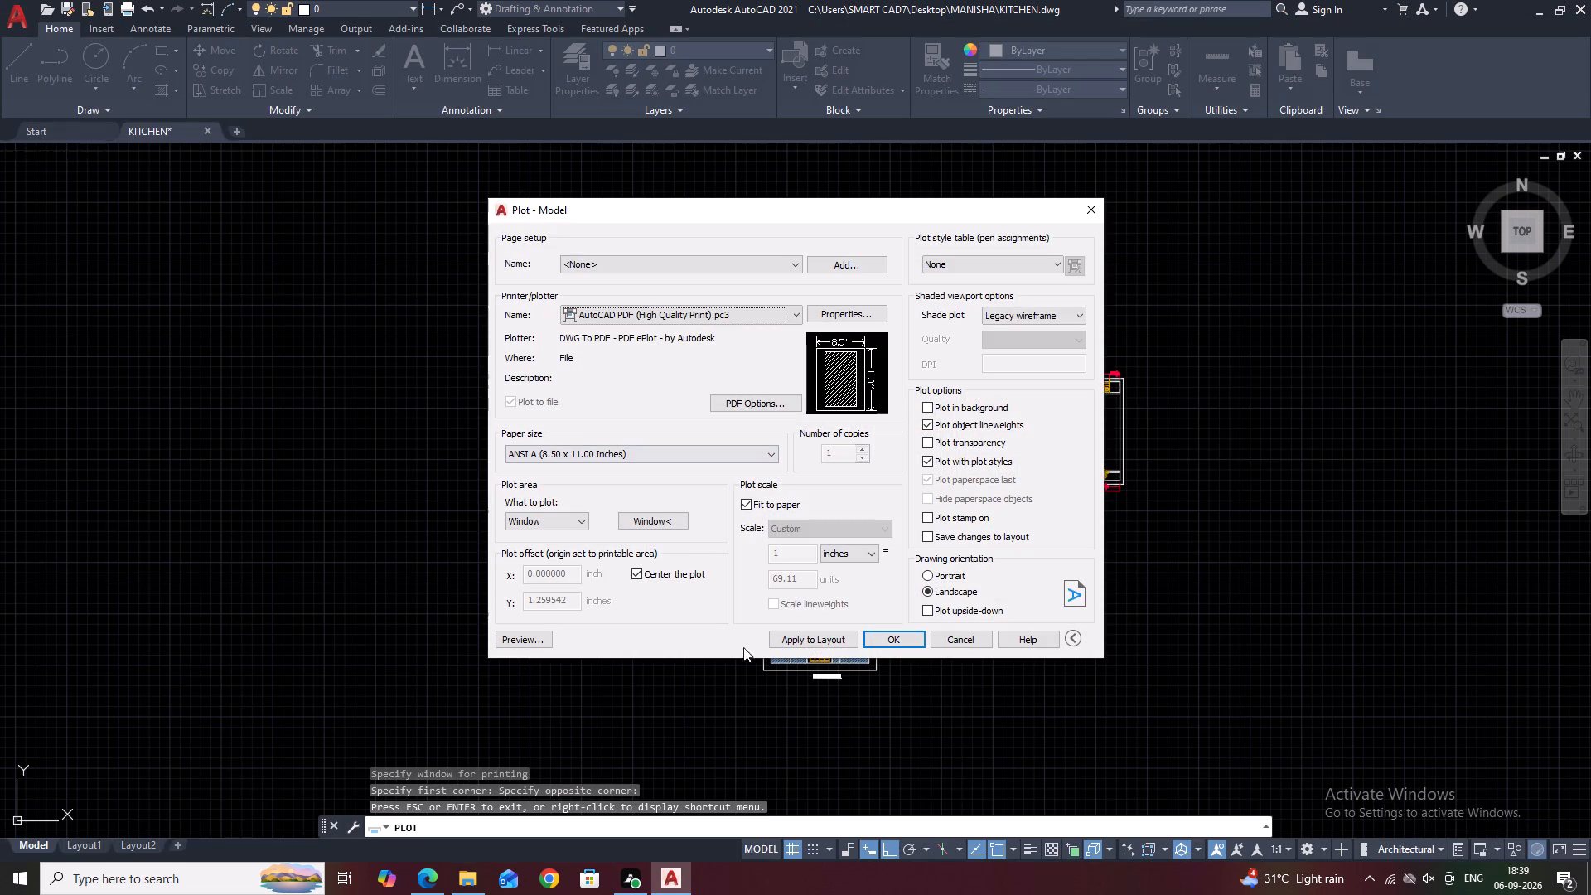
click(897, 641)
click(596, 403)
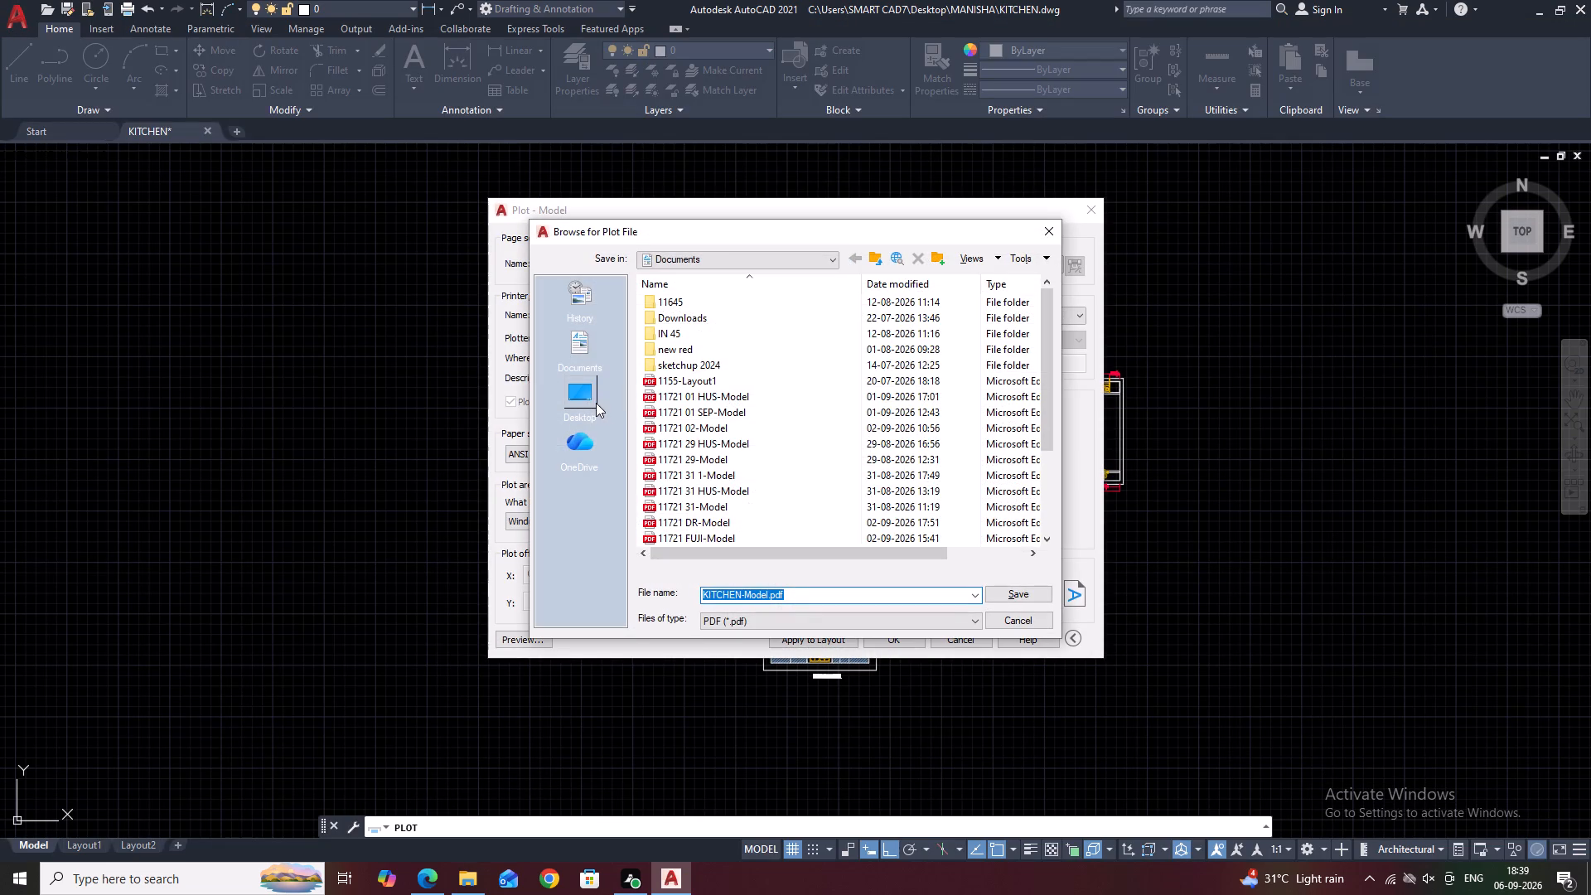
click(720, 386)
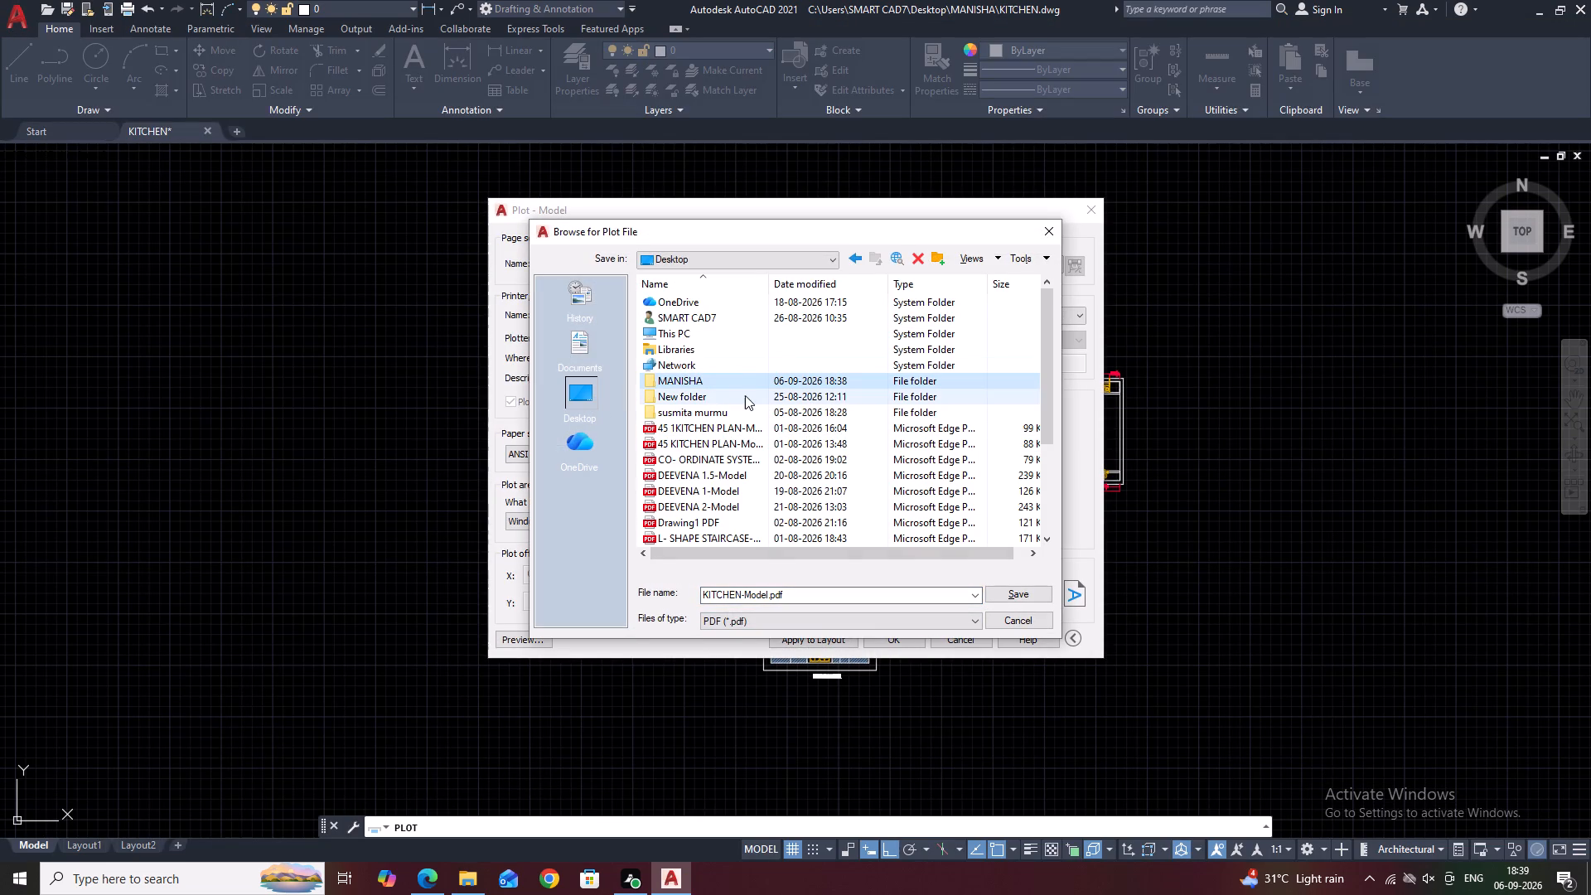
double_click(745, 385)
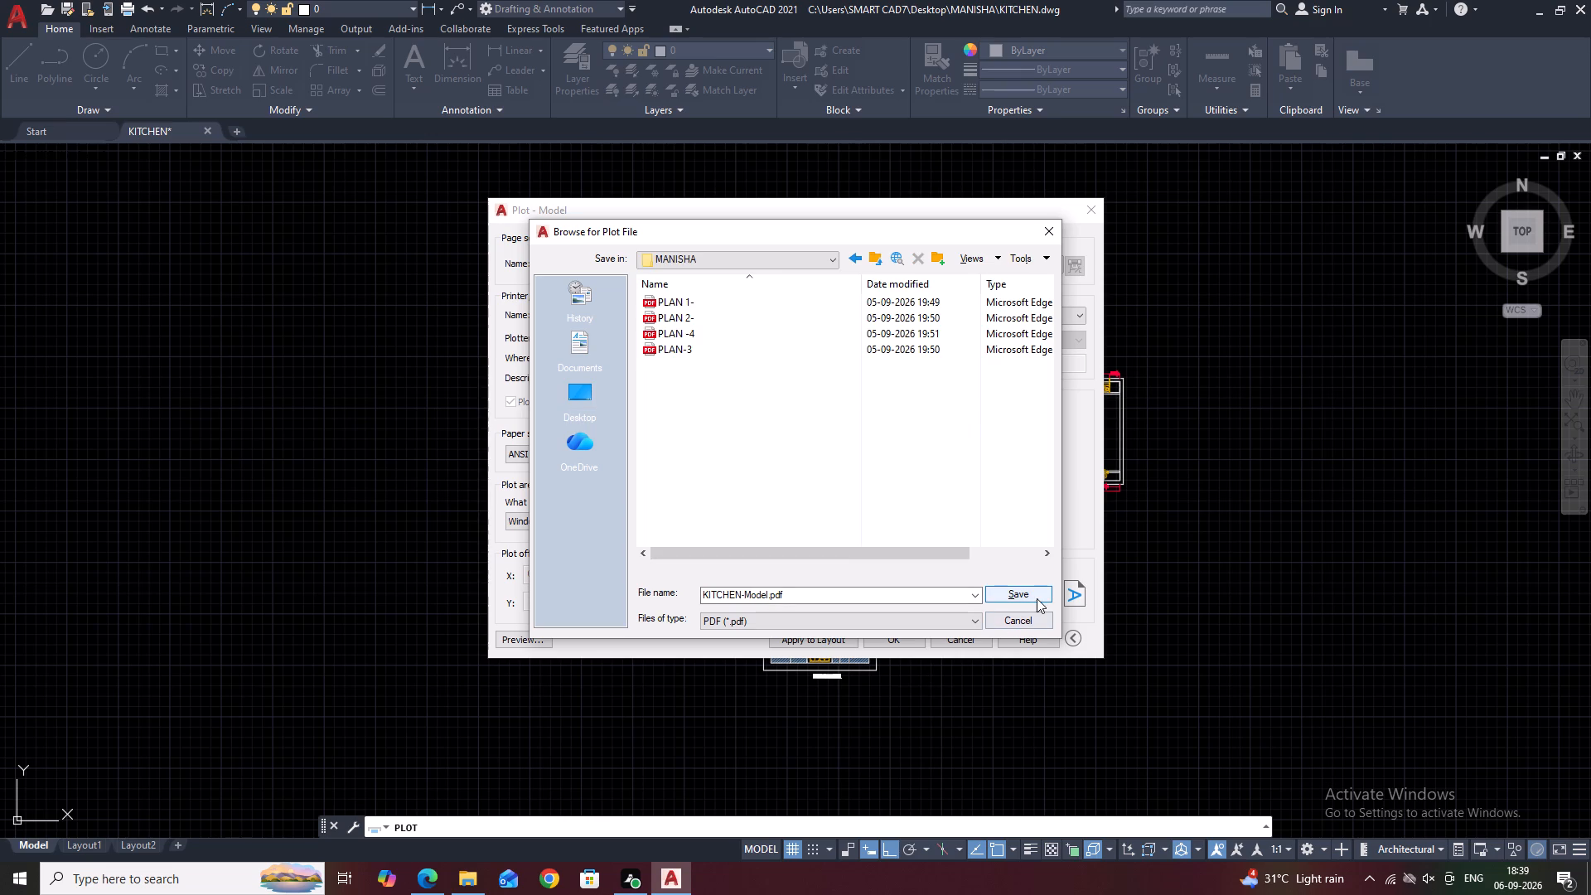
click(1038, 597)
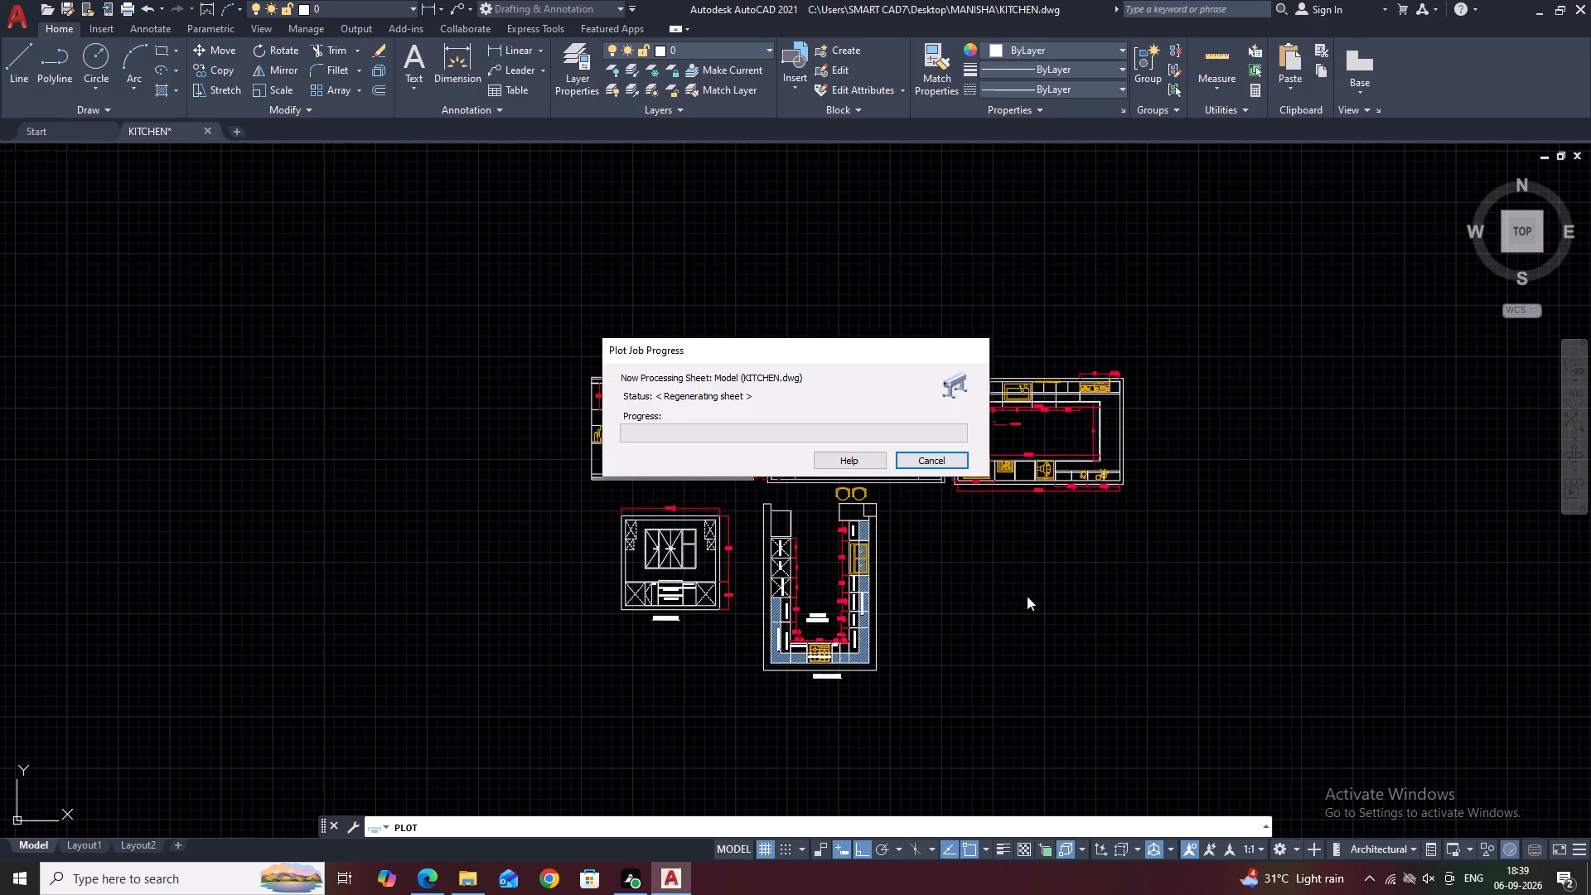